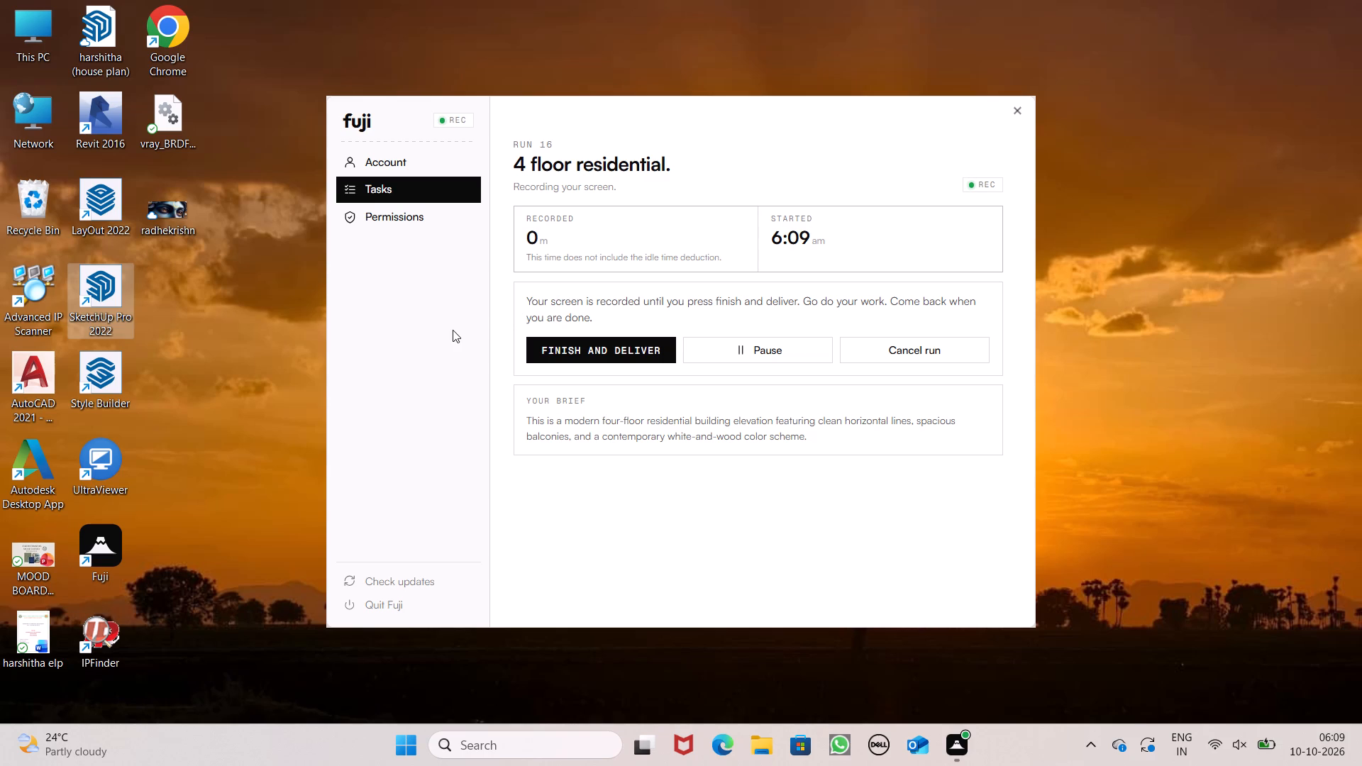
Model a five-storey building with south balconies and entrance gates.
Launch SketchUp Pro 2022 from the desktop to start the four-floor residential building model.
{"action": "left_click", "coordinate": [107, 293]}
{"action": "left_click", "coordinate": [111, 289]}
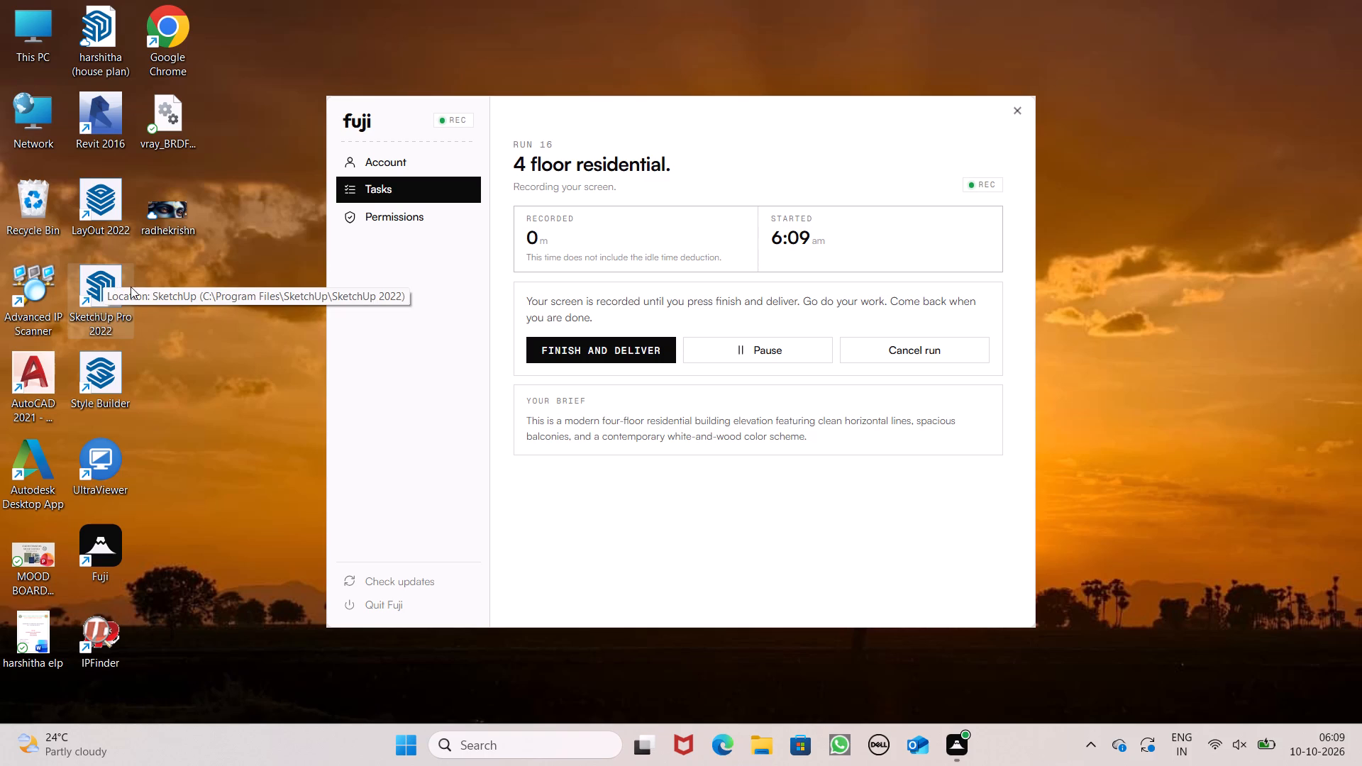
{"action": "double_click", "coordinate": [89, 280]}
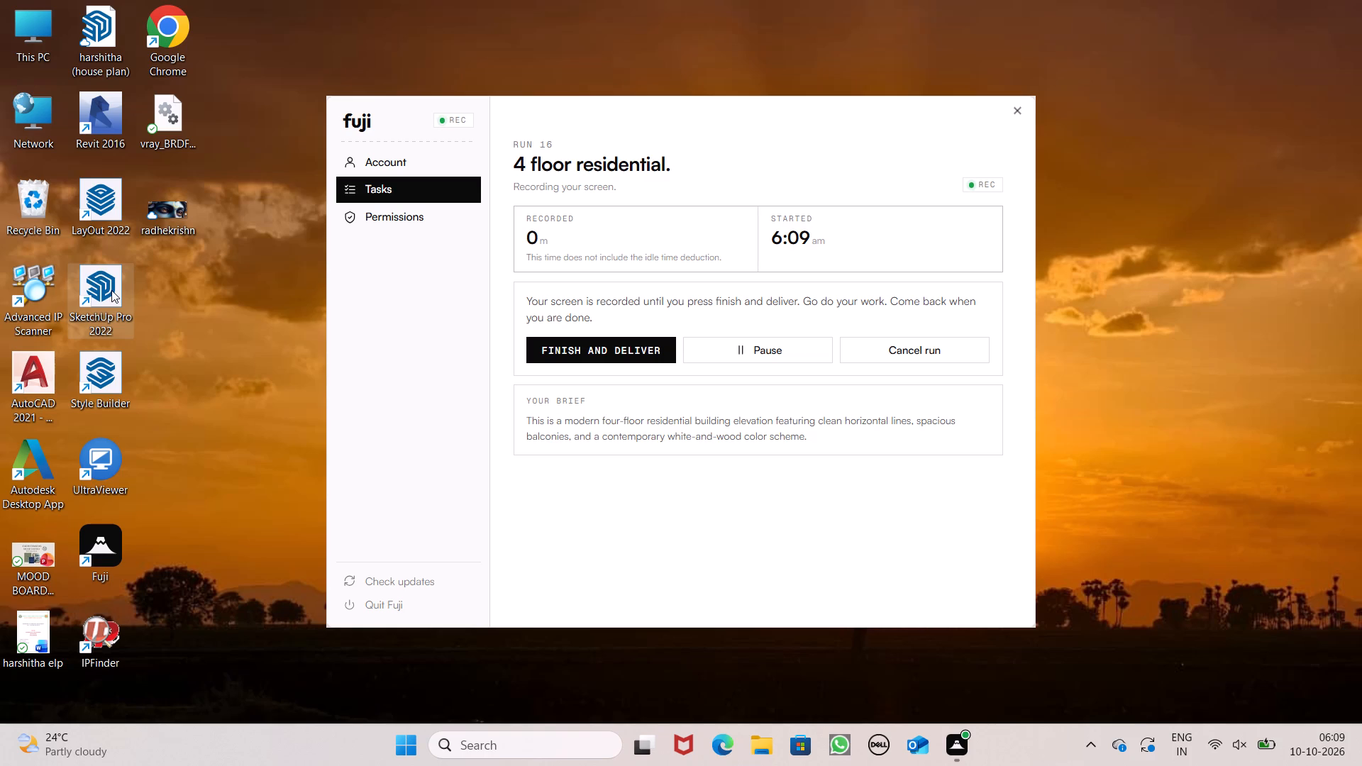
{"action": "left_click", "coordinate": [106, 309]}
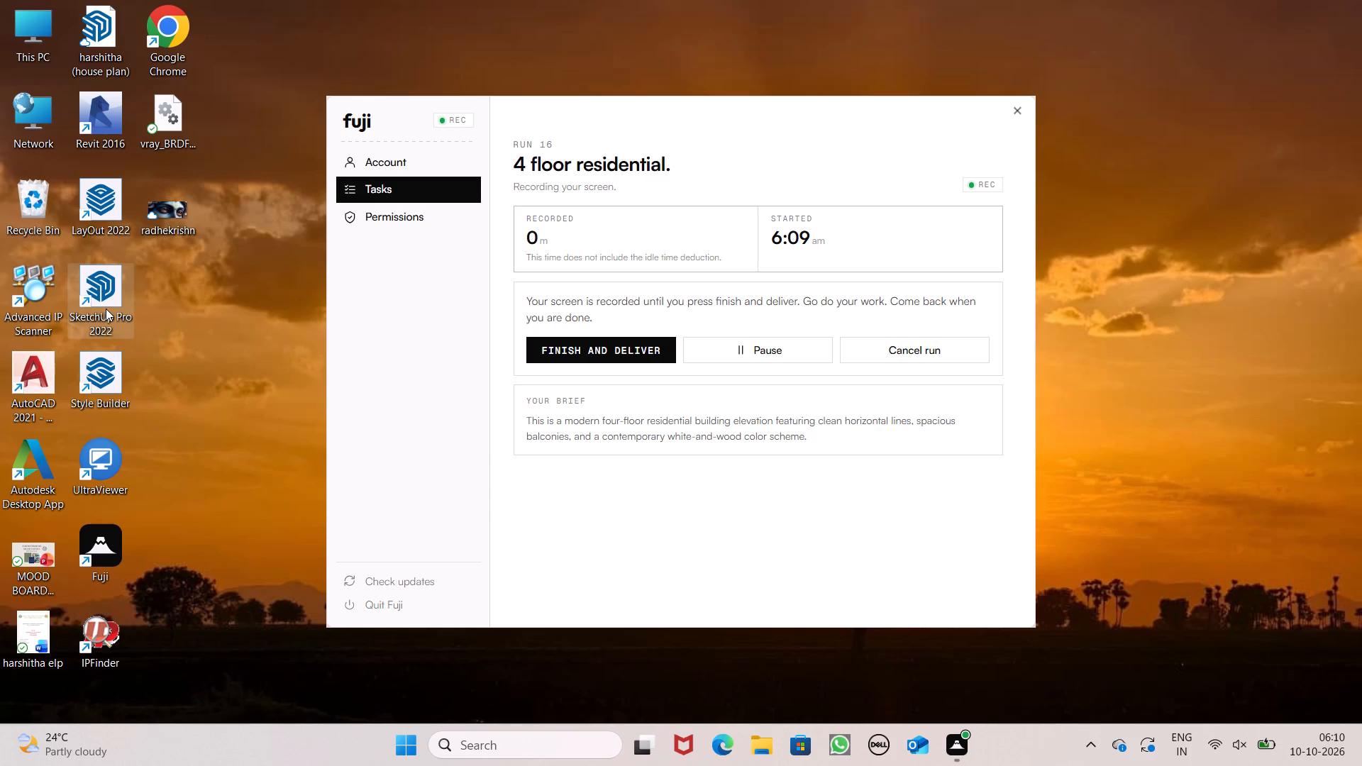
{"action": "double_click", "coordinate": [107, 306]}
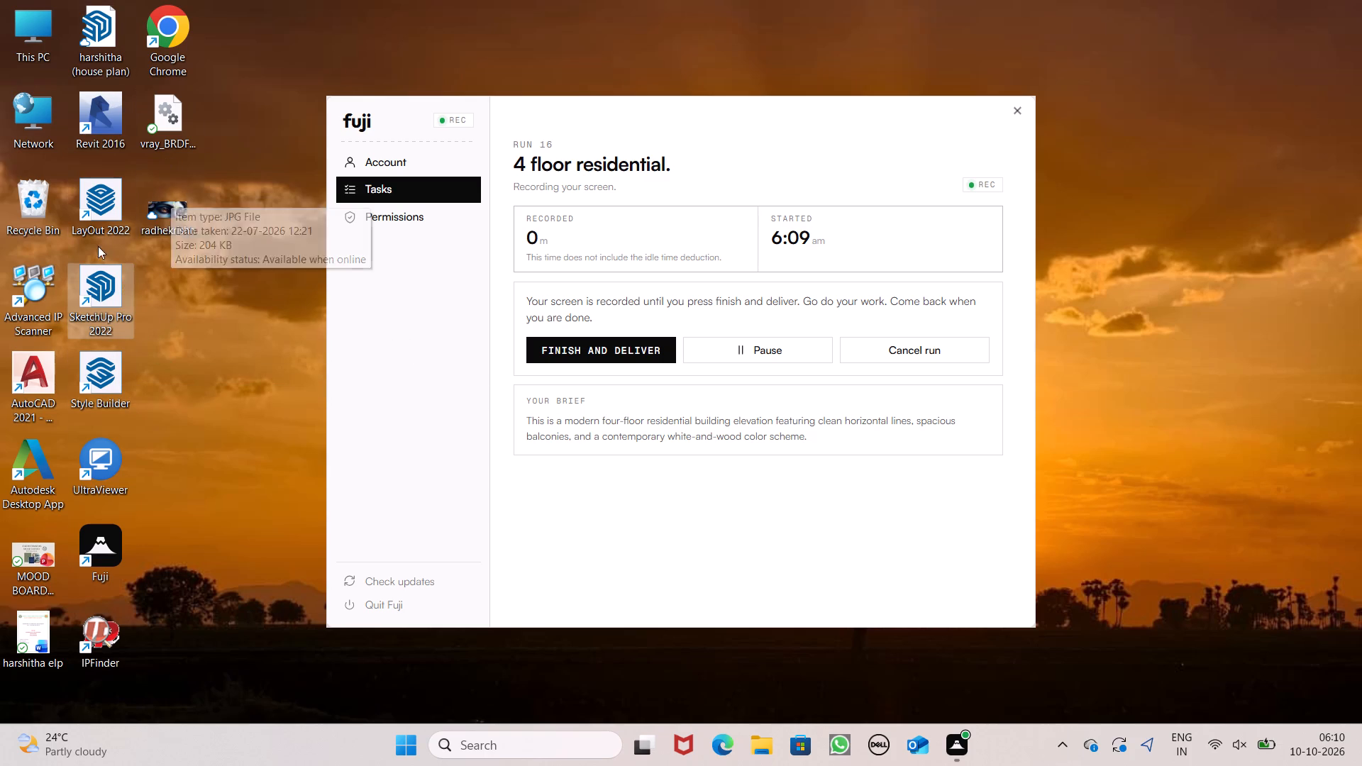
{"action": "triple_click", "coordinate": [97, 282]}
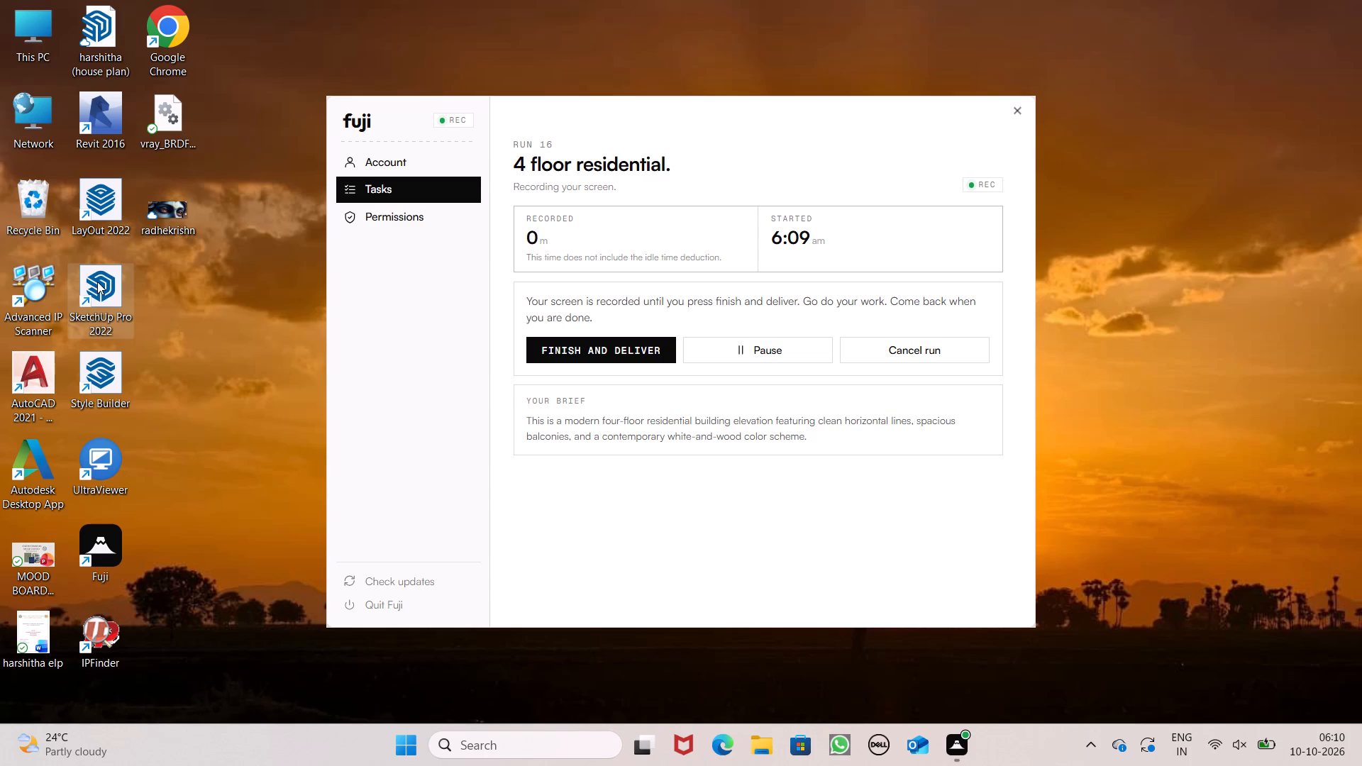
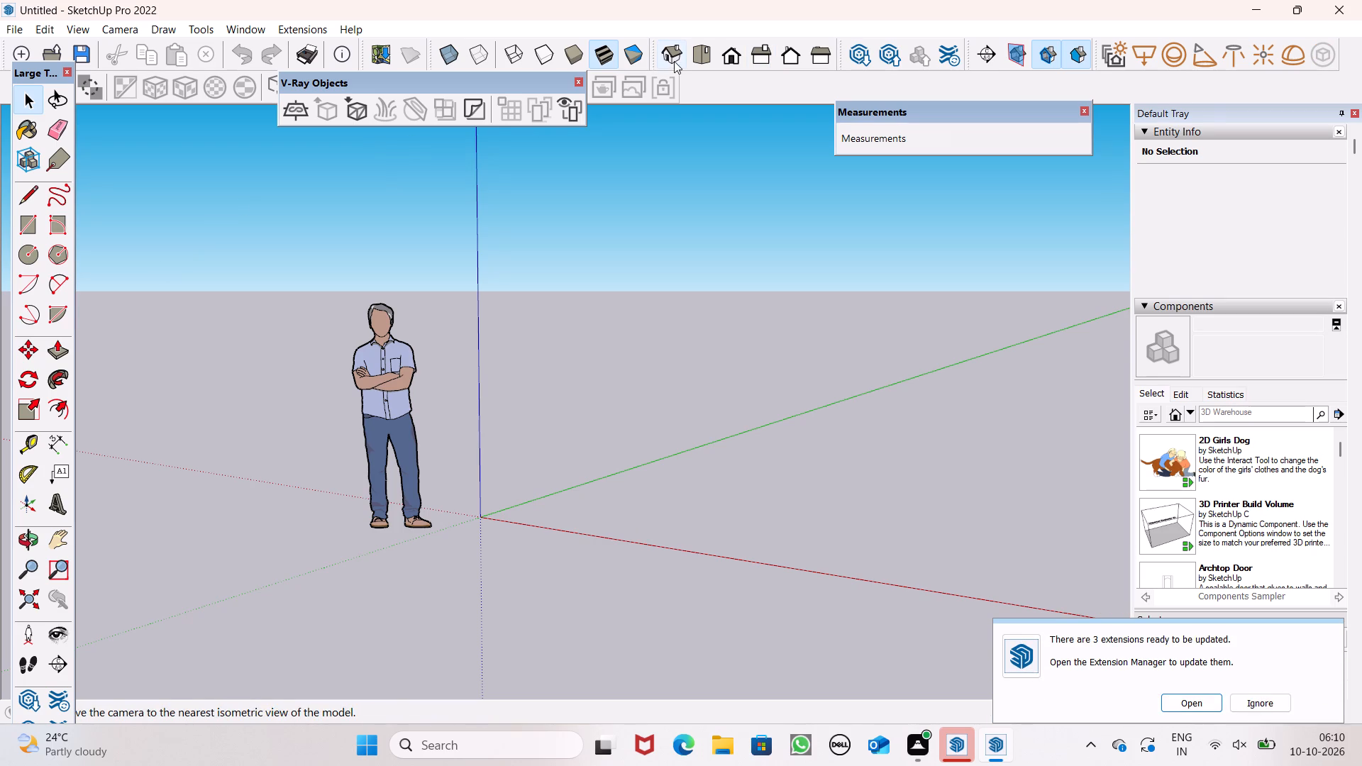
Switch the model to the top view and dismiss the extension update notice.
{"action": "left_click", "coordinate": [695, 53]}
{"action": "scroll", "coordinate": [226, 272], "scroll_direction": "down", "scroll_amount": 6}
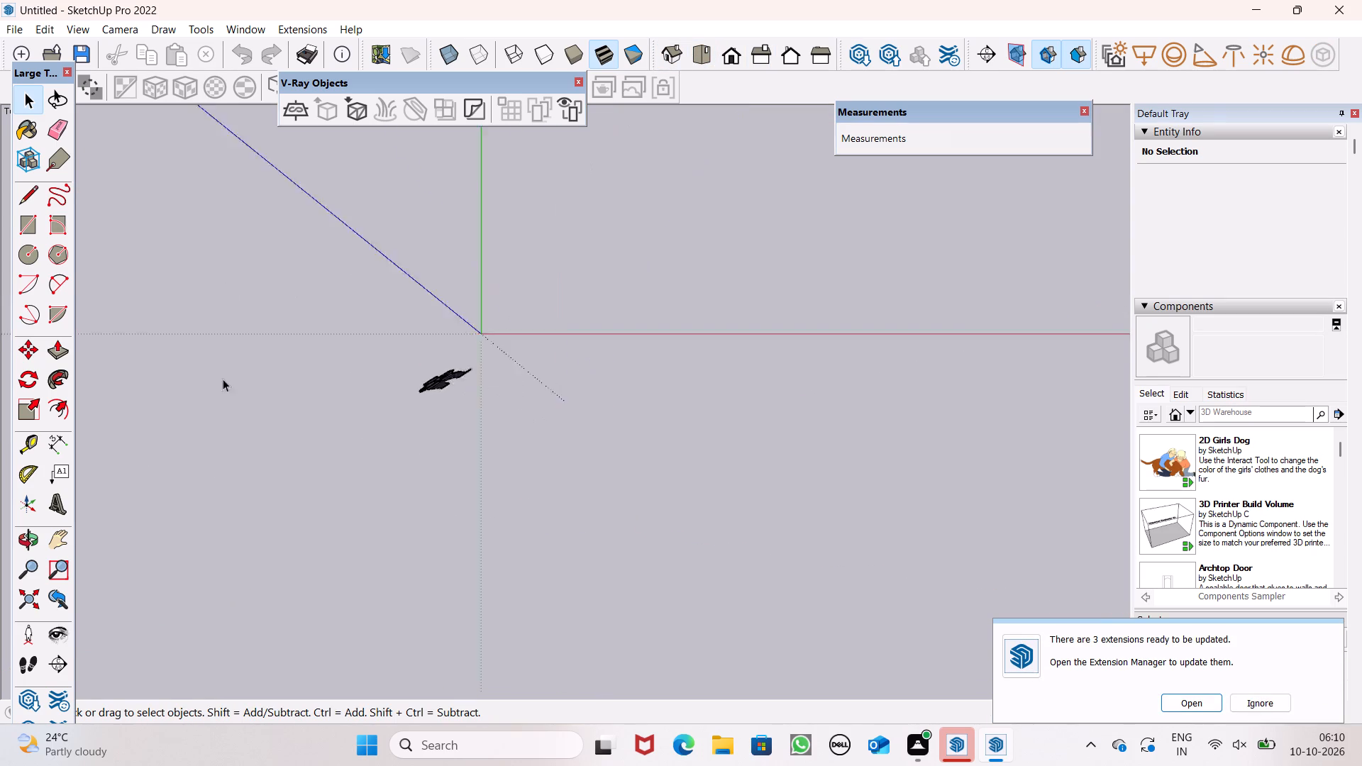
{"action": "scroll", "coordinate": [223, 379], "scroll_direction": "down", "scroll_amount": 2}
{"action": "scroll", "coordinate": [240, 454], "scroll_direction": "down", "scroll_amount": 7}
{"action": "scroll", "coordinate": [497, 195], "scroll_direction": "up", "scroll_amount": 7}
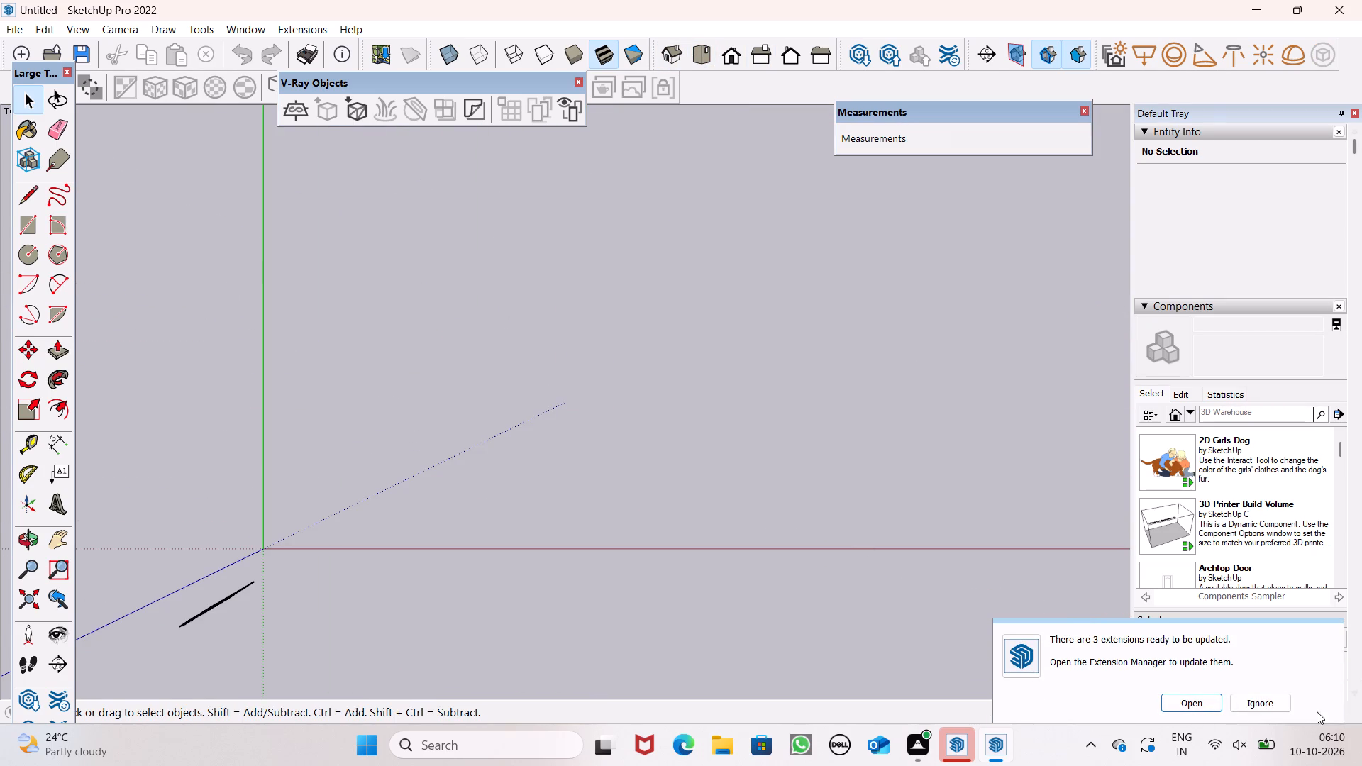
{"action": "left_click", "coordinate": [1273, 709]}
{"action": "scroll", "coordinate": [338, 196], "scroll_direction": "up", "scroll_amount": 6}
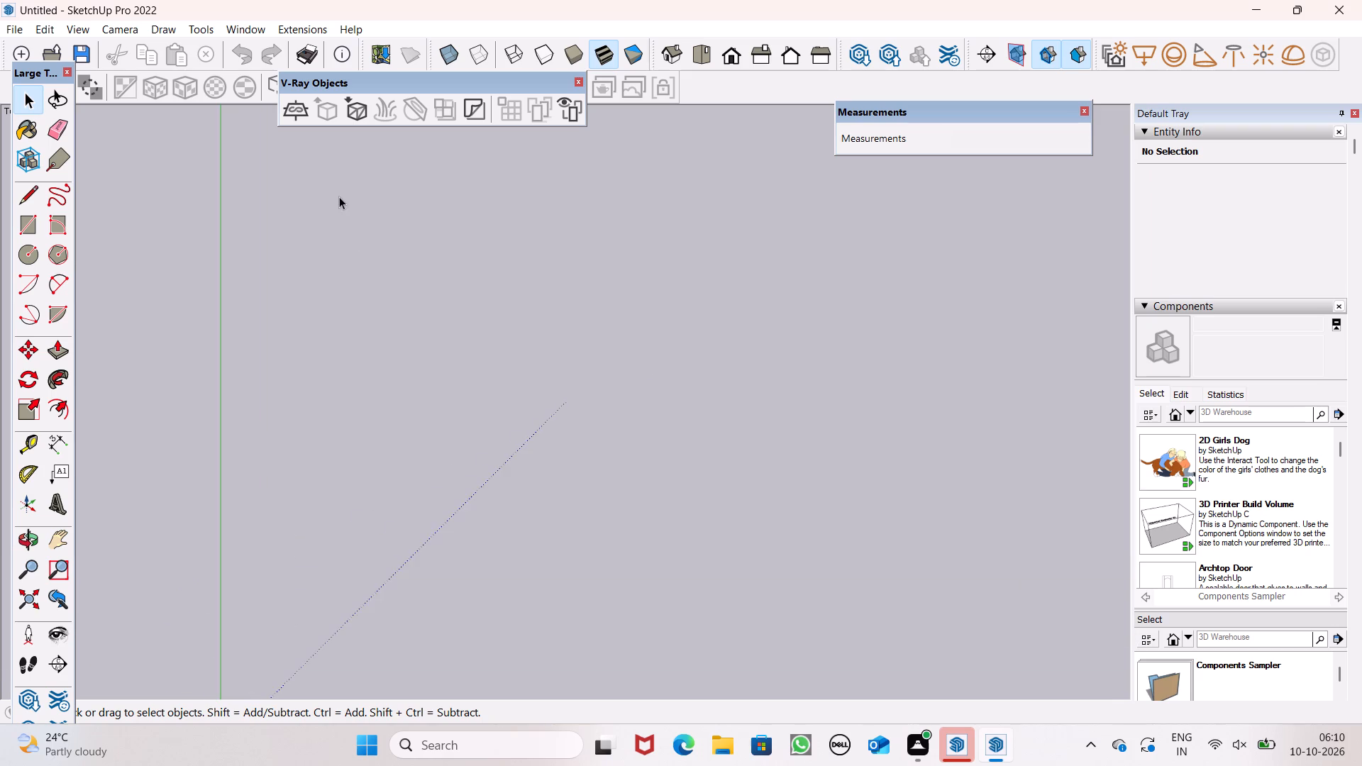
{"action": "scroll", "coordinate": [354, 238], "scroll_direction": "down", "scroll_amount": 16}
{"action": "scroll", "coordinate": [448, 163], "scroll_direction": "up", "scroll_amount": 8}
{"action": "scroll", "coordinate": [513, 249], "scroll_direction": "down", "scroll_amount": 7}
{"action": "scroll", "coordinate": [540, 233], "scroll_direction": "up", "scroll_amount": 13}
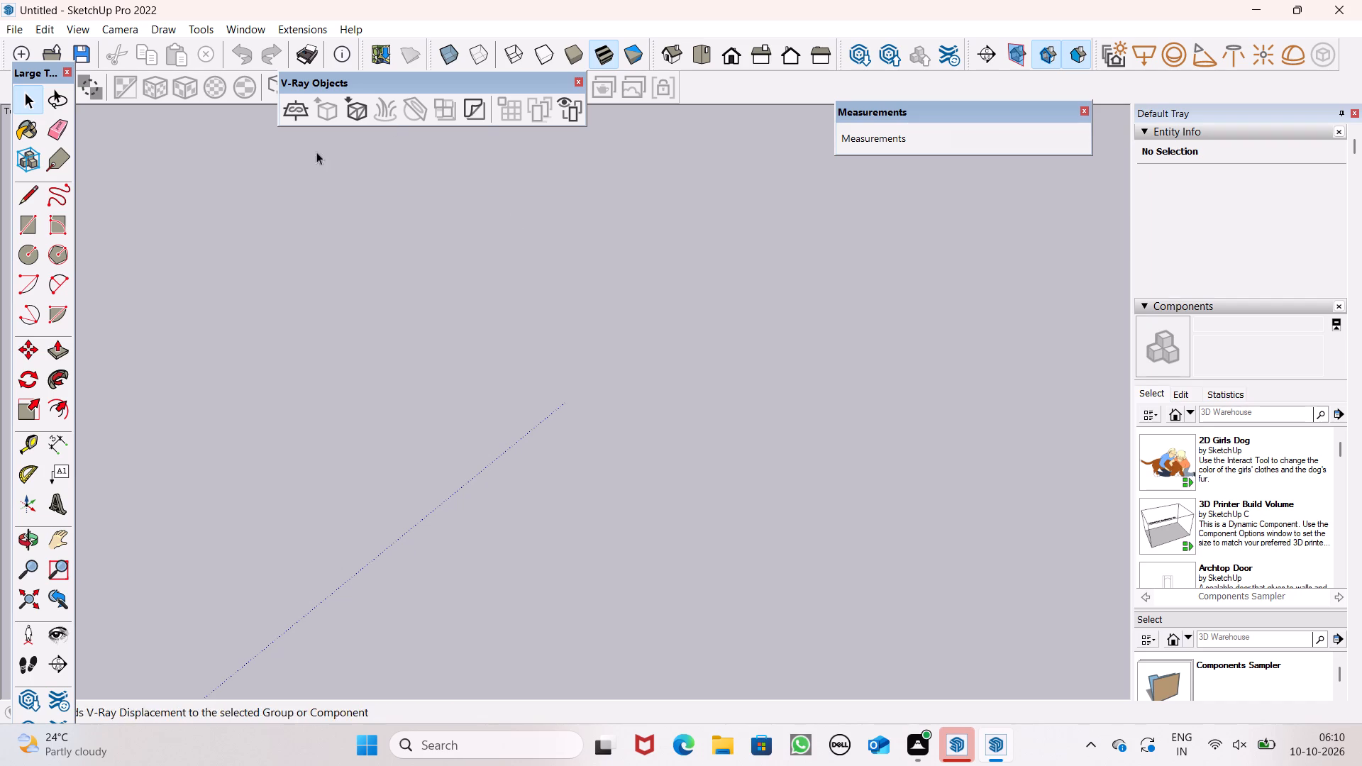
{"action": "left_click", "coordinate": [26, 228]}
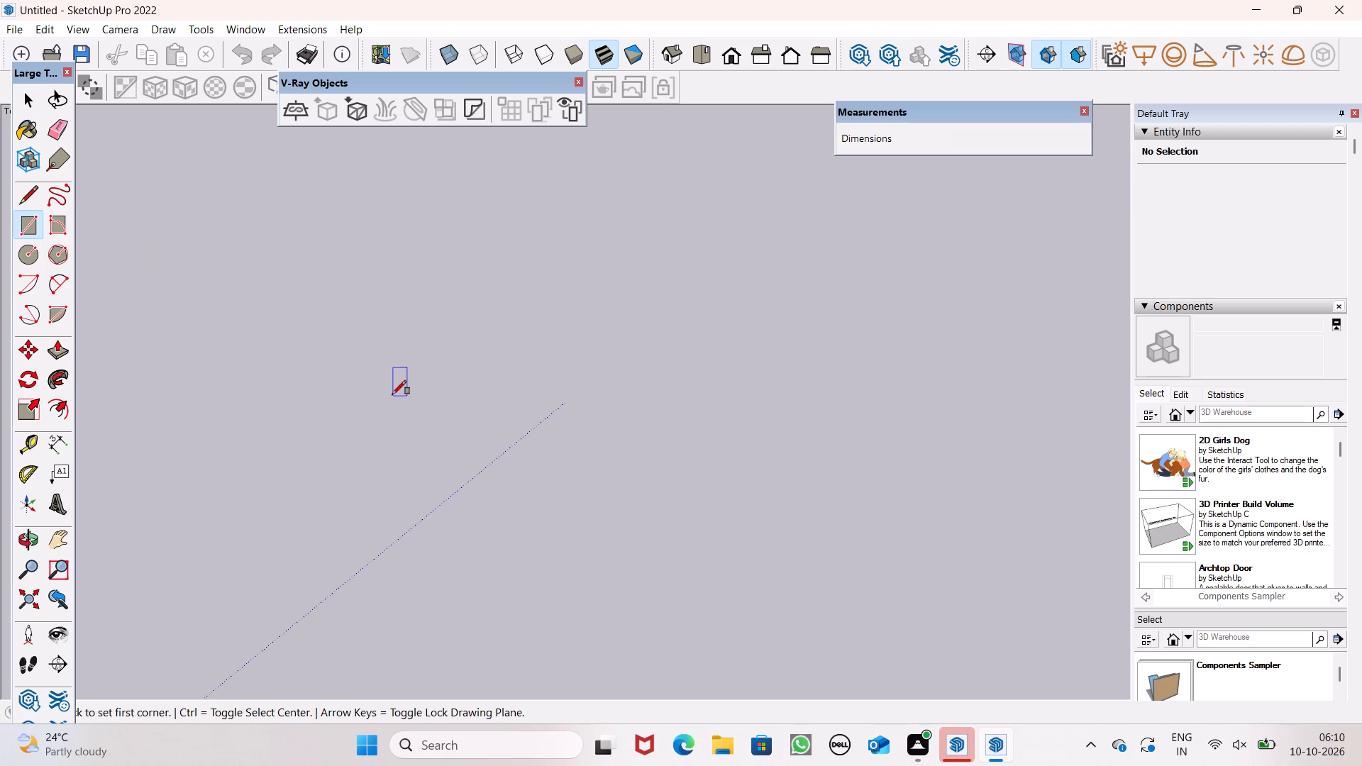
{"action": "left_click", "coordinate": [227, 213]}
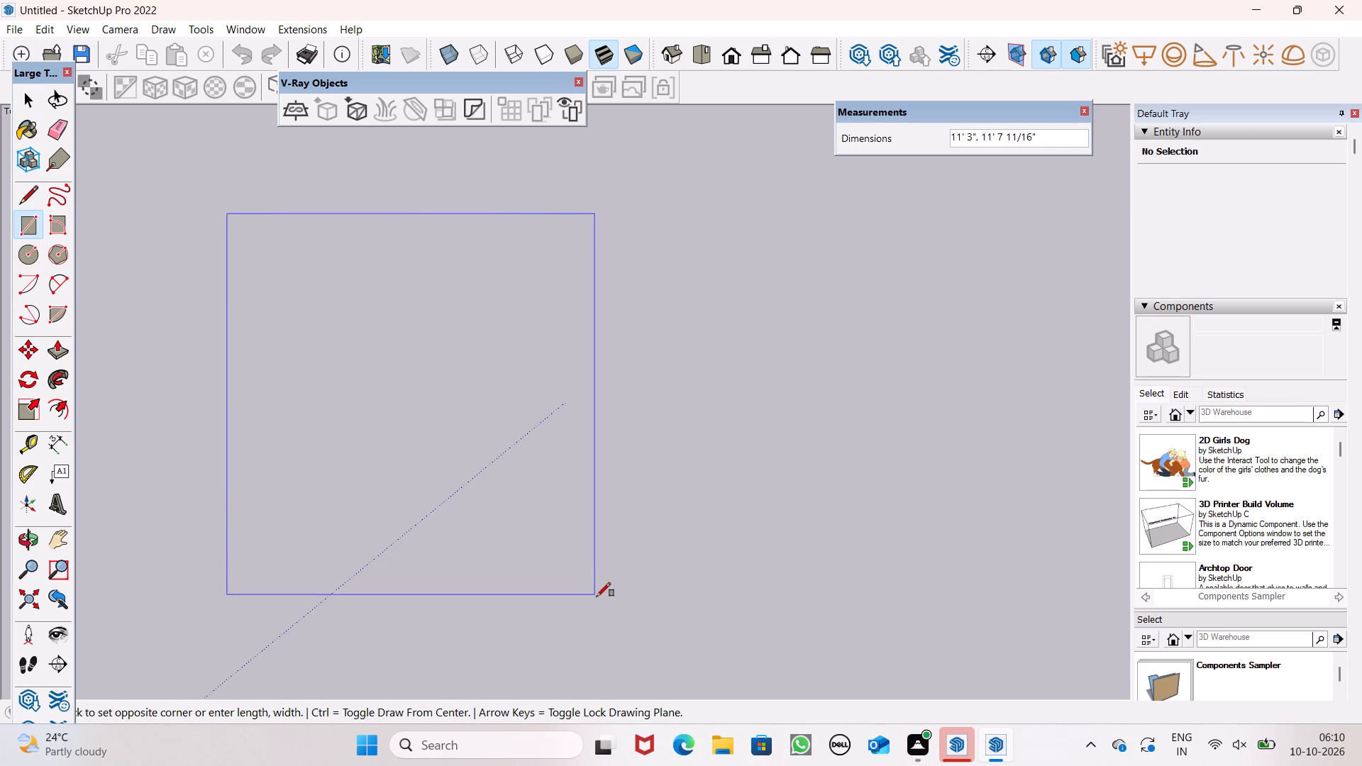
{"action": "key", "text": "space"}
Move the floating Measurements box beside the Large Tool Set, down at the status bar.
{"action": "scroll", "coordinate": [522, 494], "scroll_direction": "down", "scroll_amount": 8}
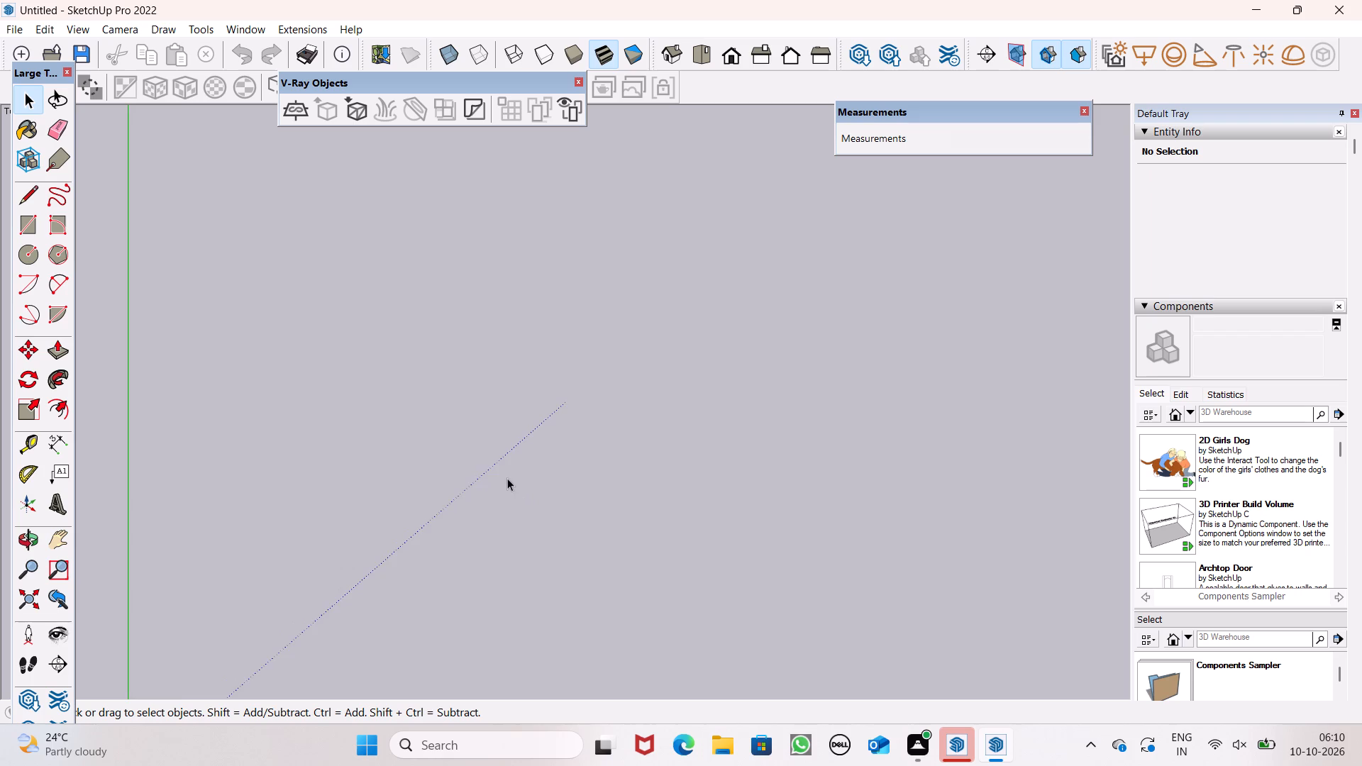
{"action": "scroll", "coordinate": [506, 515], "scroll_direction": "down", "scroll_amount": 15}
{"action": "scroll", "coordinate": [511, 483], "scroll_direction": "down", "scroll_amount": 9}
{"action": "scroll", "coordinate": [652, 350], "scroll_direction": "up", "scroll_amount": 3}
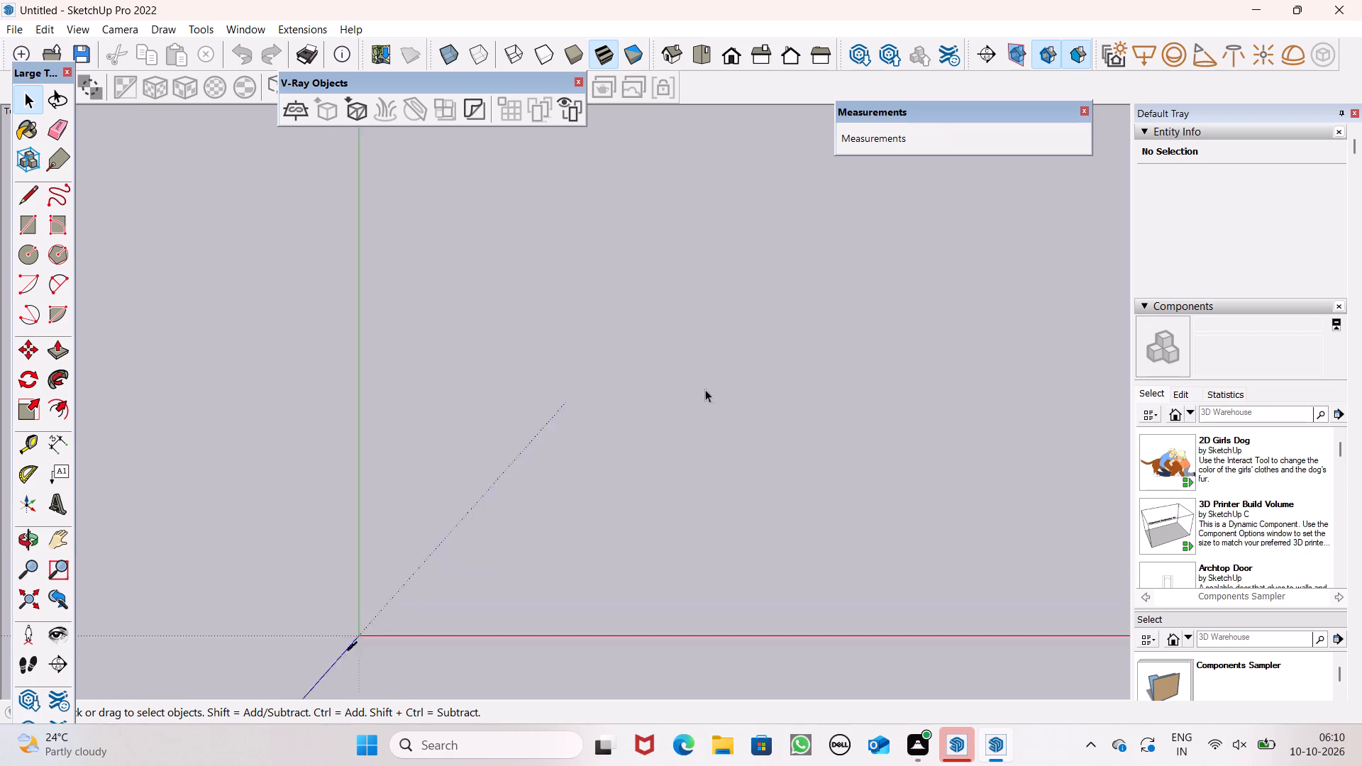
{"action": "scroll", "coordinate": [705, 389], "scroll_direction": "up", "scroll_amount": 3}
{"action": "left_click_drag", "start_coordinate": [846, 98], "coordinate": [771, 281]}
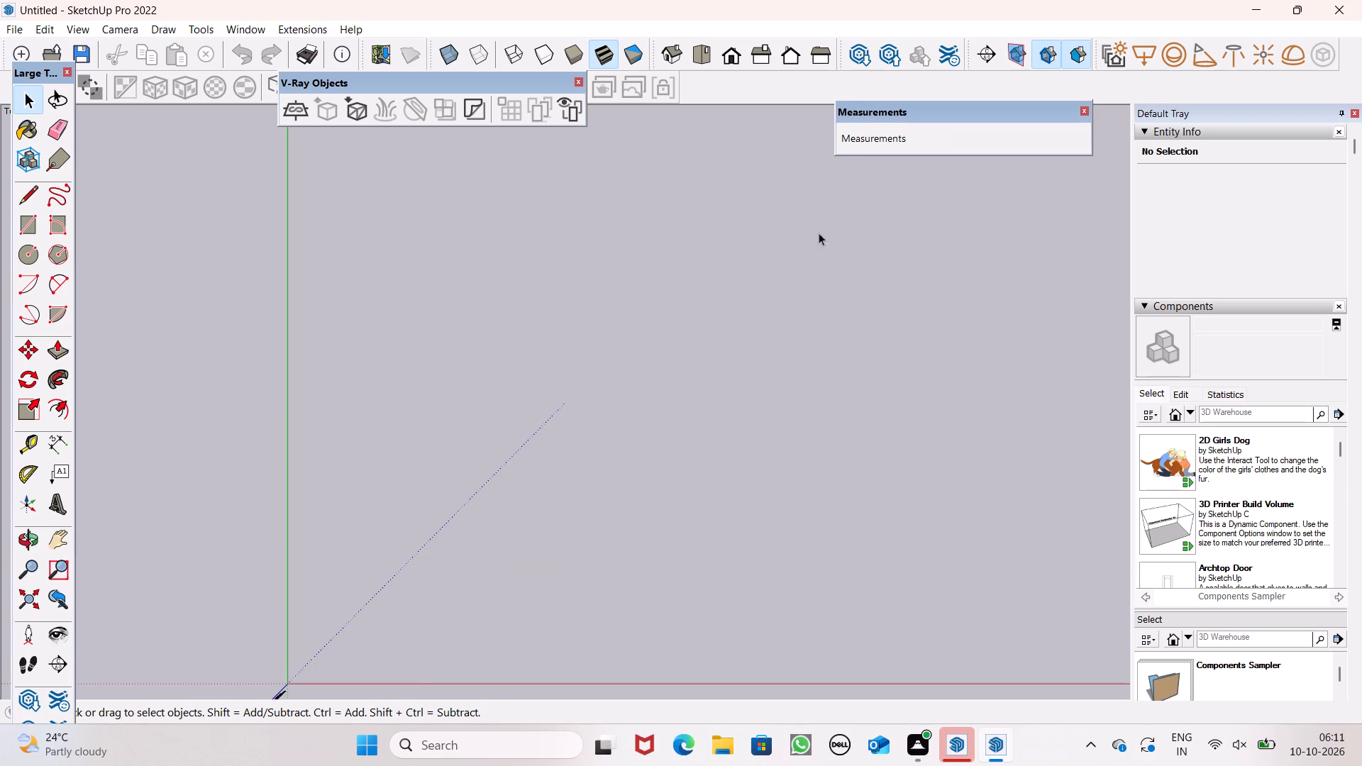
{"action": "left_click_drag", "start_coordinate": [866, 119], "coordinate": [769, 245]}
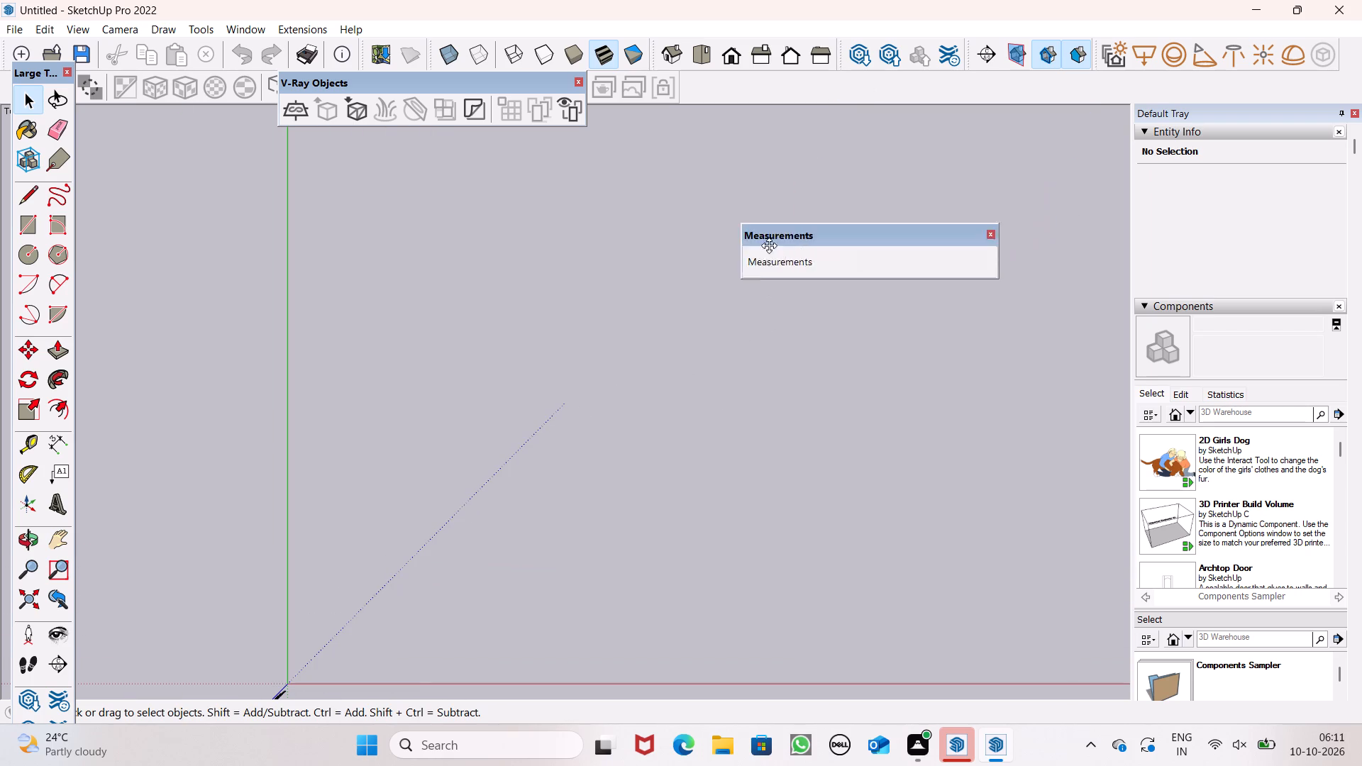
{"action": "left_click_drag", "start_coordinate": [769, 245], "coordinate": [146, 708]}
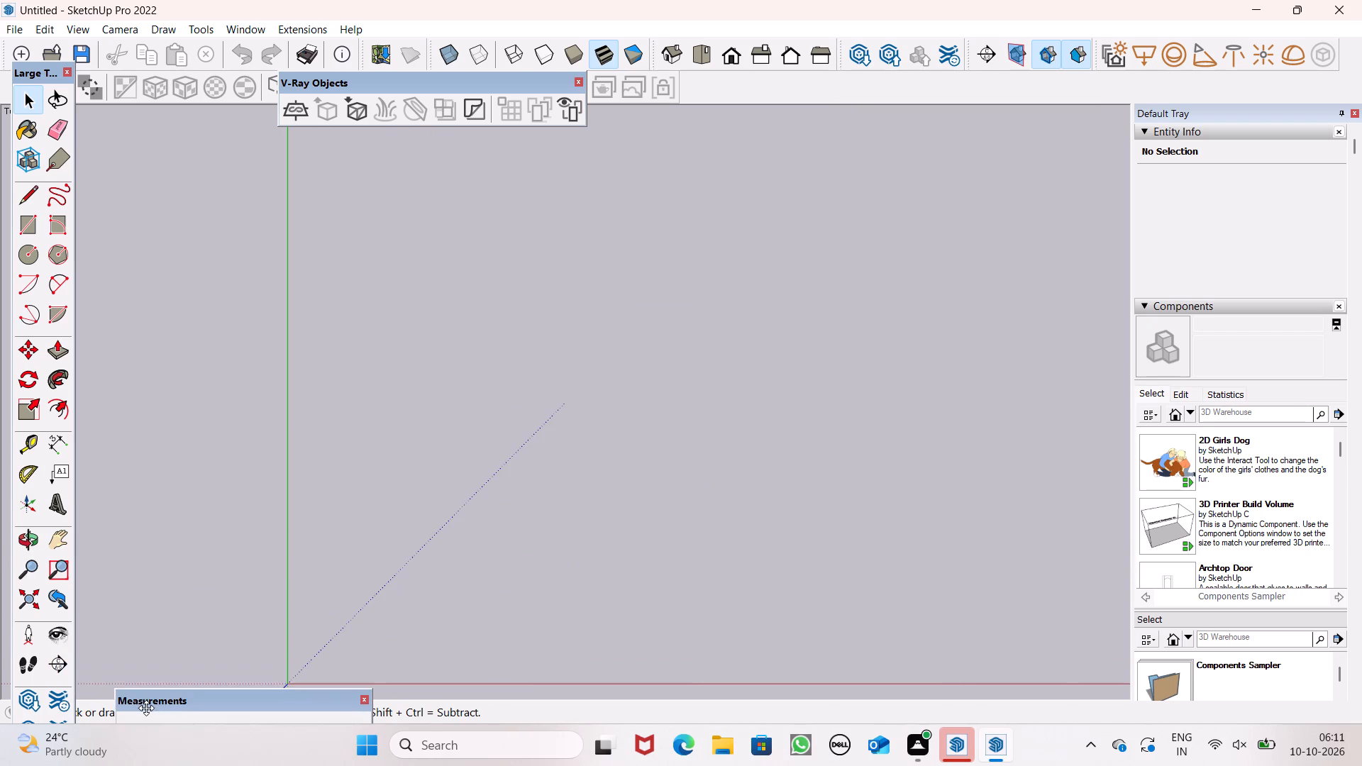
{"action": "left_click_drag", "start_coordinate": [146, 708], "coordinate": [135, 631]}
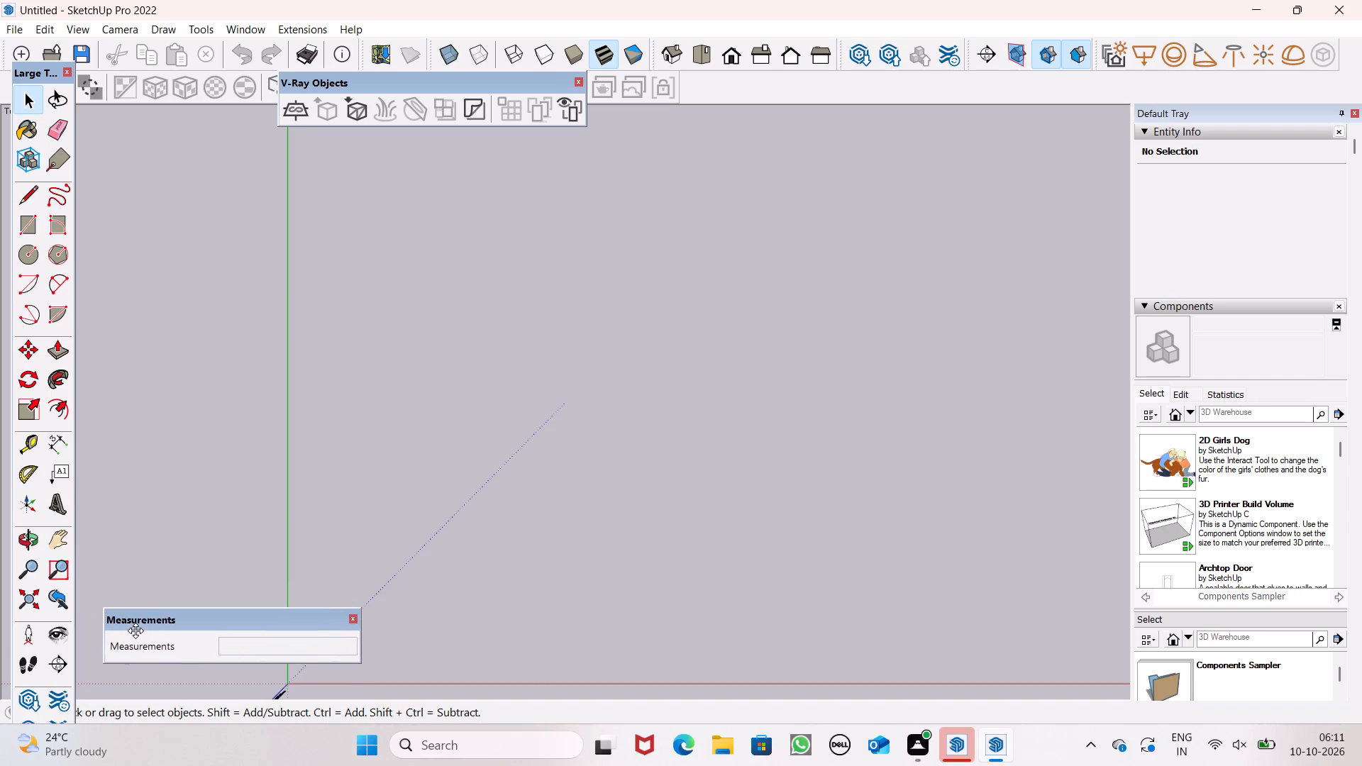
{"action": "left_click_drag", "start_coordinate": [135, 631], "coordinate": [106, 668]}
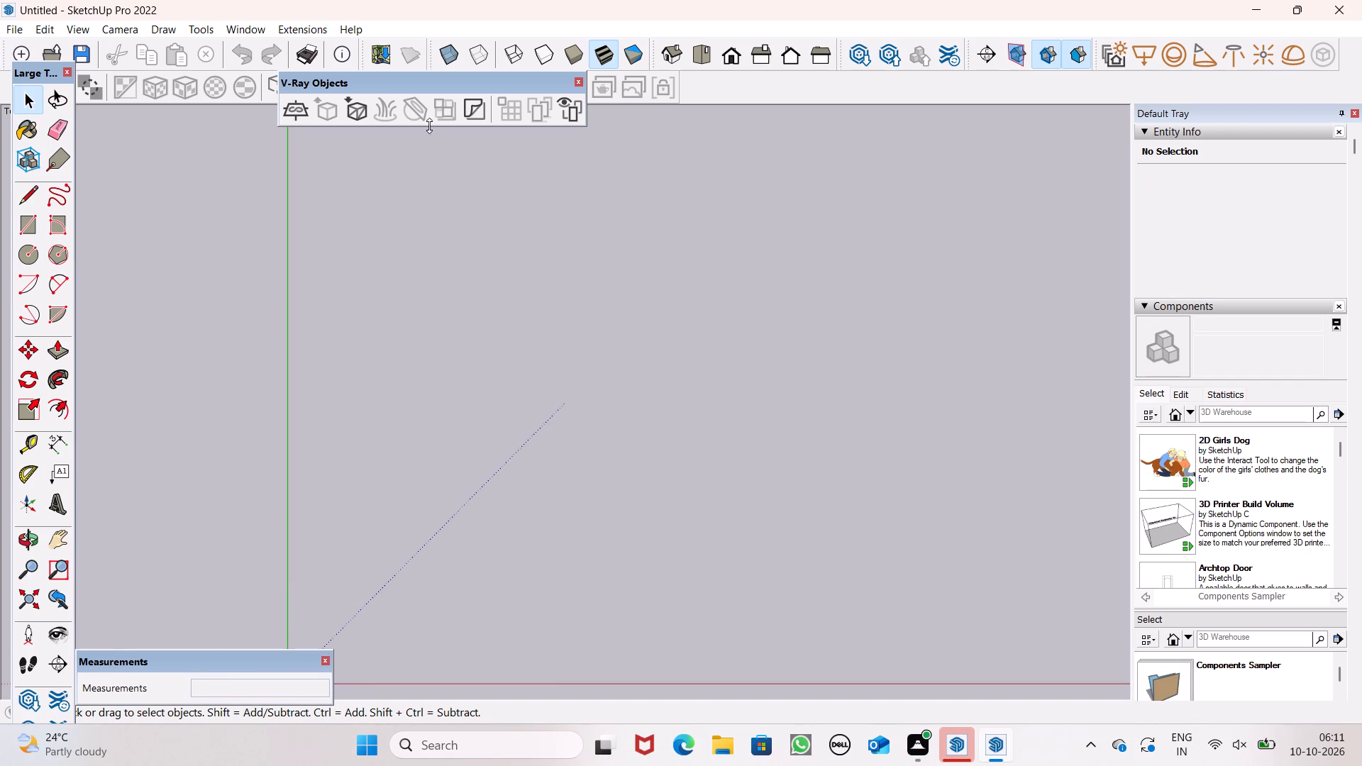
Draw a 40' by 50' rectangle on the ground plane as the building footprint.
{"action": "scroll", "coordinate": [431, 130], "scroll_direction": "down", "scroll_amount": 4}
{"action": "scroll", "coordinate": [789, 538], "scroll_direction": "up", "scroll_amount": 4}
{"action": "scroll", "coordinate": [590, 313], "scroll_direction": "down", "scroll_amount": 8}
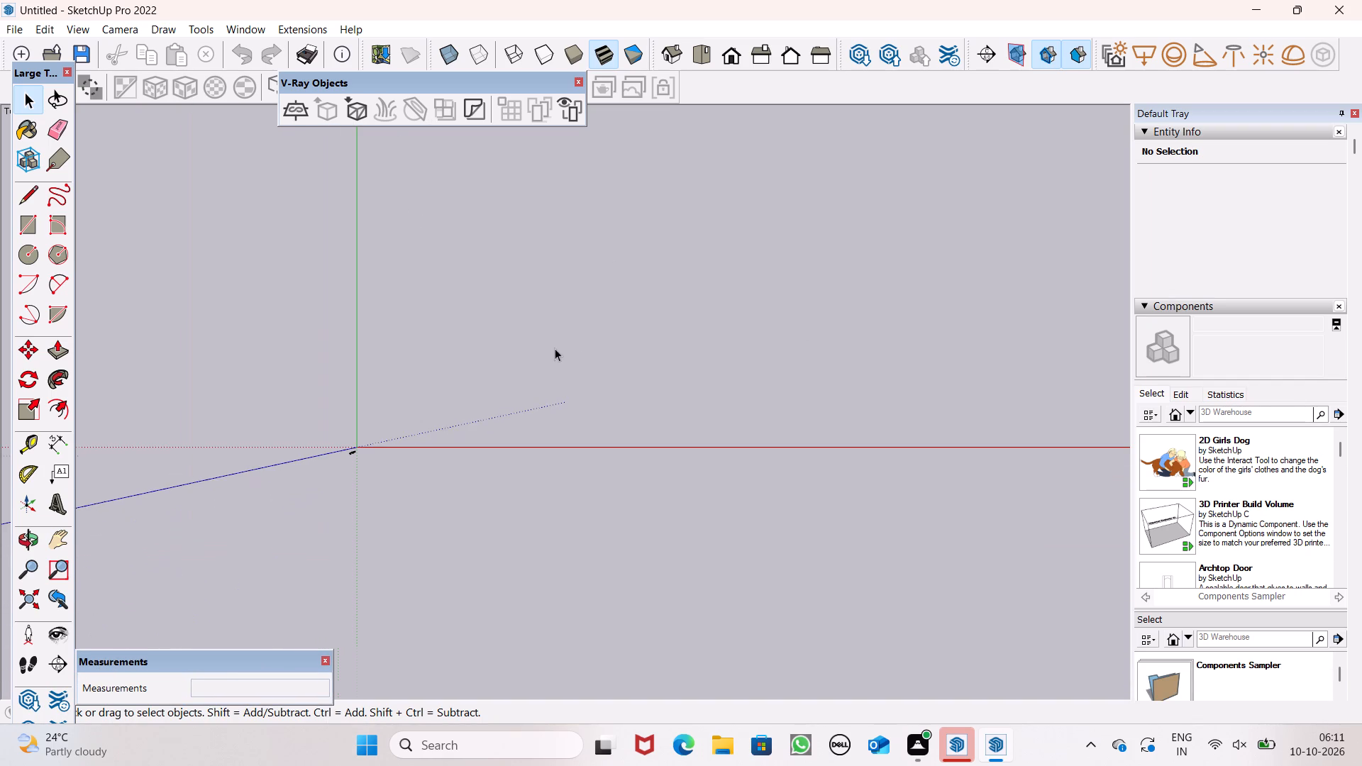
{"action": "scroll", "coordinate": [550, 205], "scroll_direction": "up", "scroll_amount": 7}
{"action": "scroll", "coordinate": [568, 210], "scroll_direction": "down", "scroll_amount": 6}
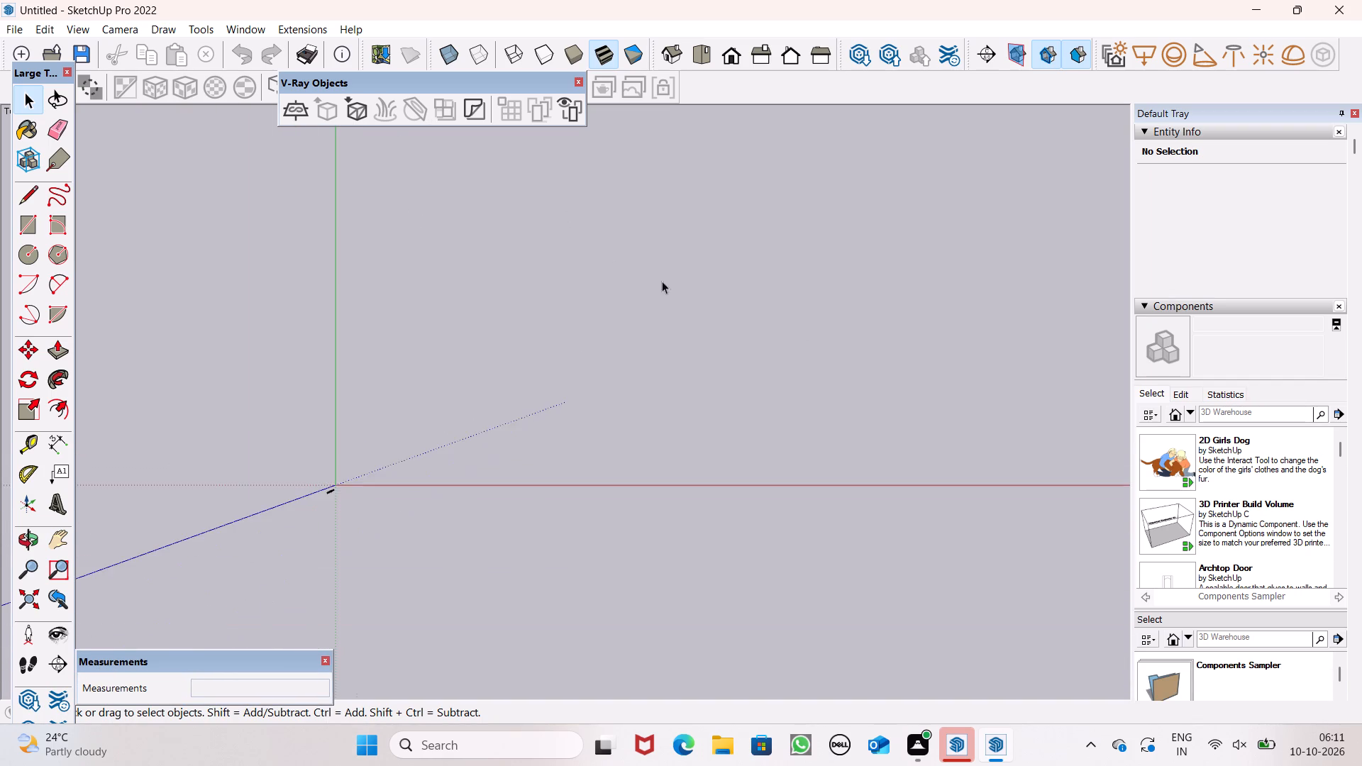
{"action": "scroll", "coordinate": [746, 303], "scroll_direction": "up", "scroll_amount": 4}
{"action": "scroll", "coordinate": [546, 233], "scroll_direction": "up", "scroll_amount": 2}
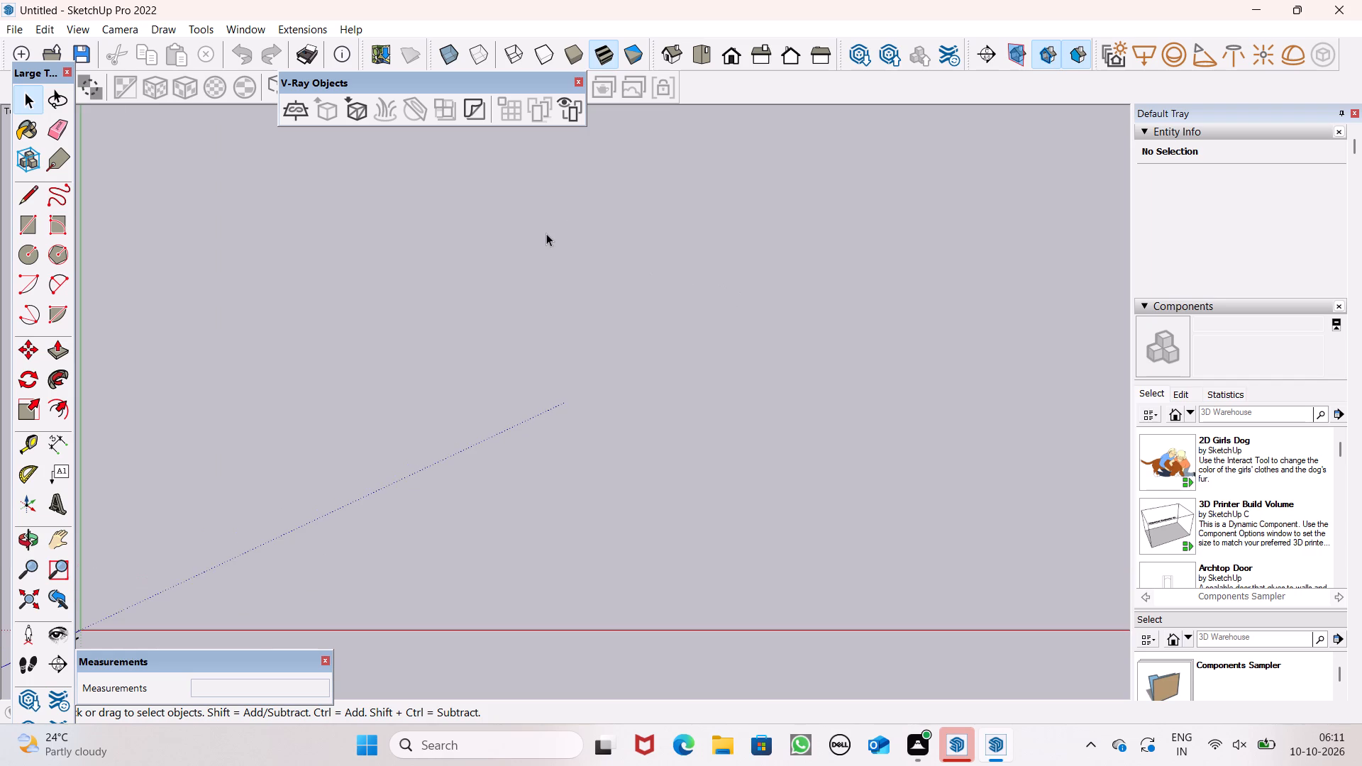
{"action": "scroll", "coordinate": [546, 233], "scroll_direction": "down", "scroll_amount": 1}
{"action": "left_click", "coordinate": [17, 232]}
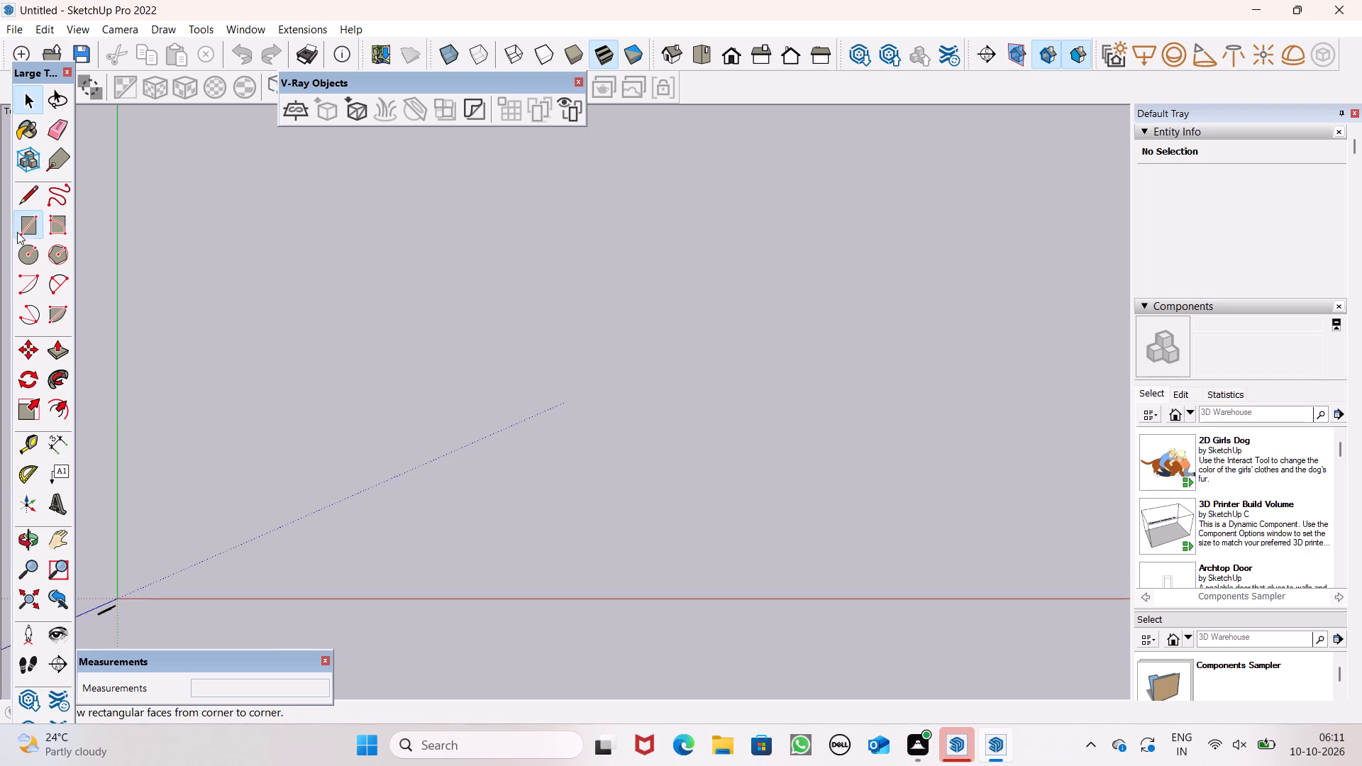
{"action": "left_click", "coordinate": [203, 163]}
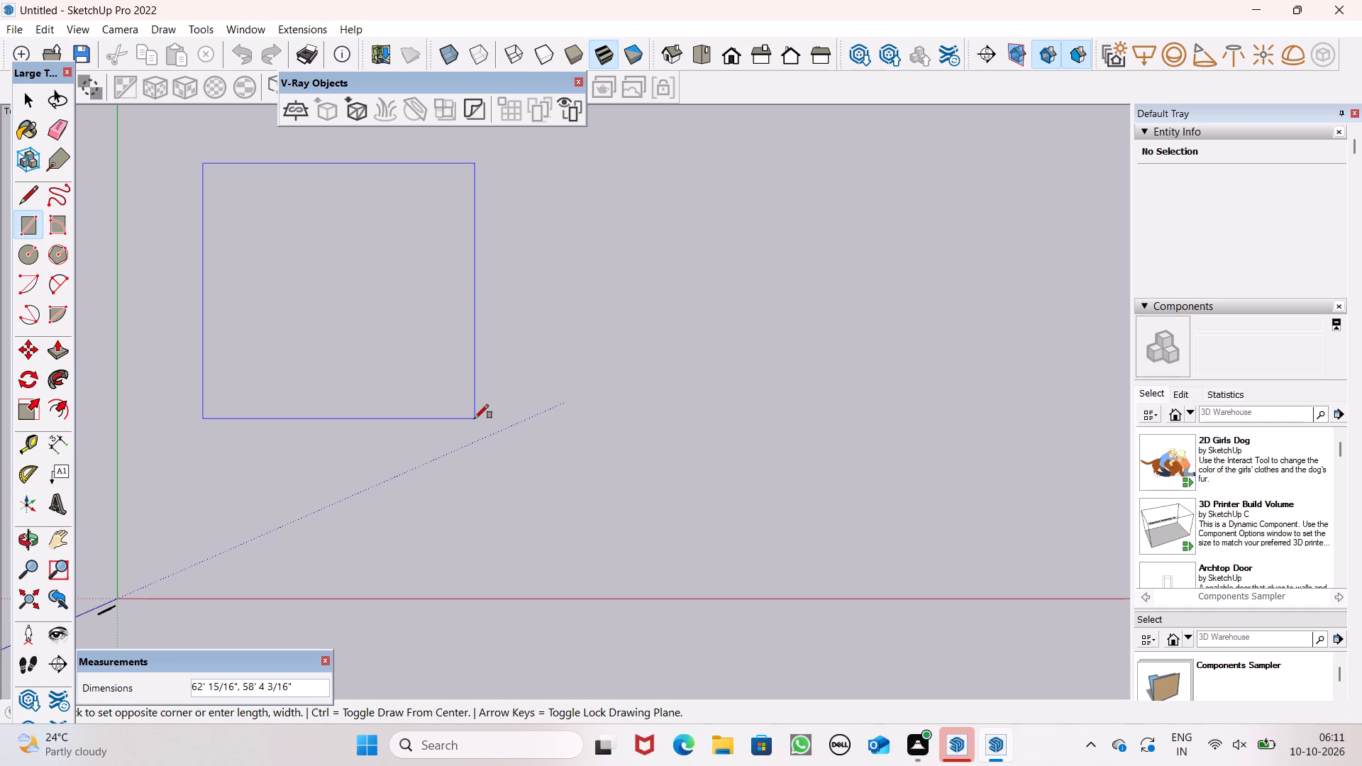
{"action": "key", "text": "4"}
{"action": "type", "text": "0',50'"}
{"action": "key", "text": "Return"}
{"action": "key", "text": "space"}
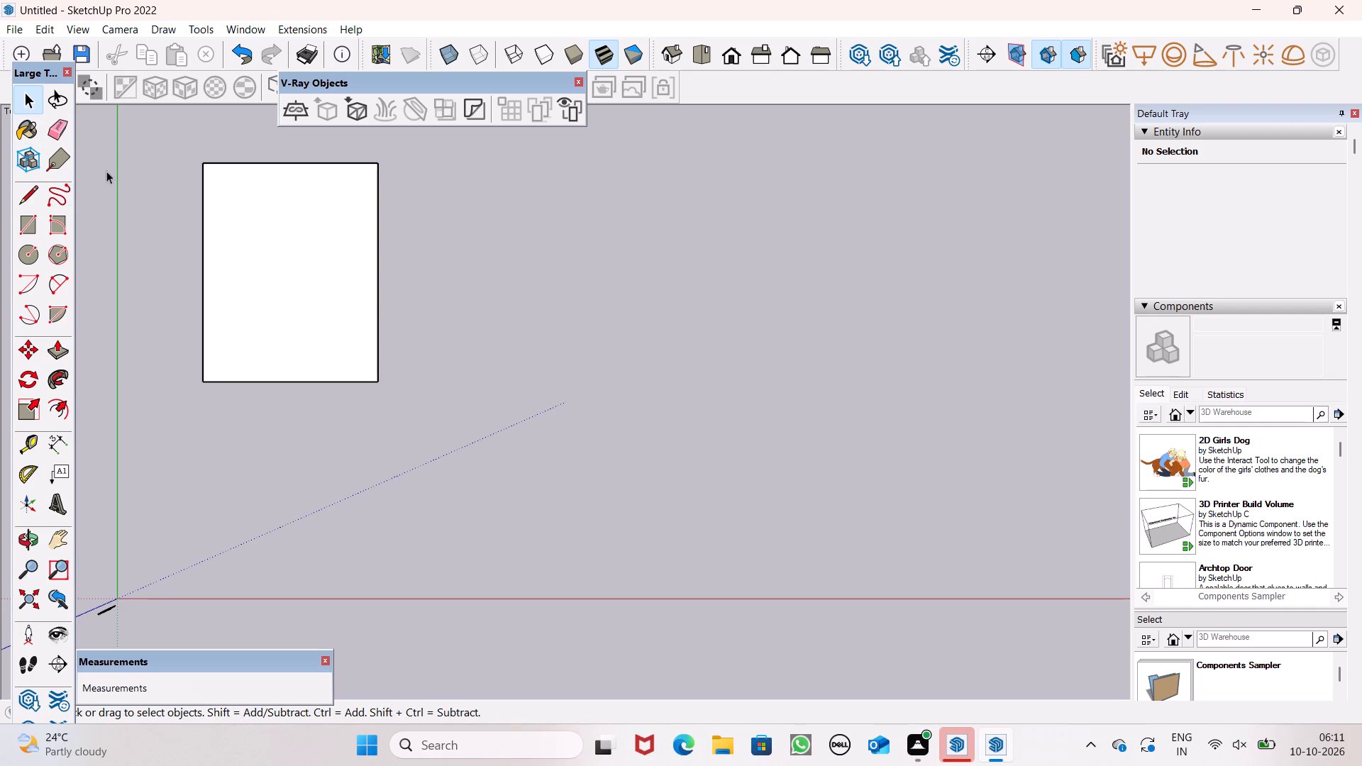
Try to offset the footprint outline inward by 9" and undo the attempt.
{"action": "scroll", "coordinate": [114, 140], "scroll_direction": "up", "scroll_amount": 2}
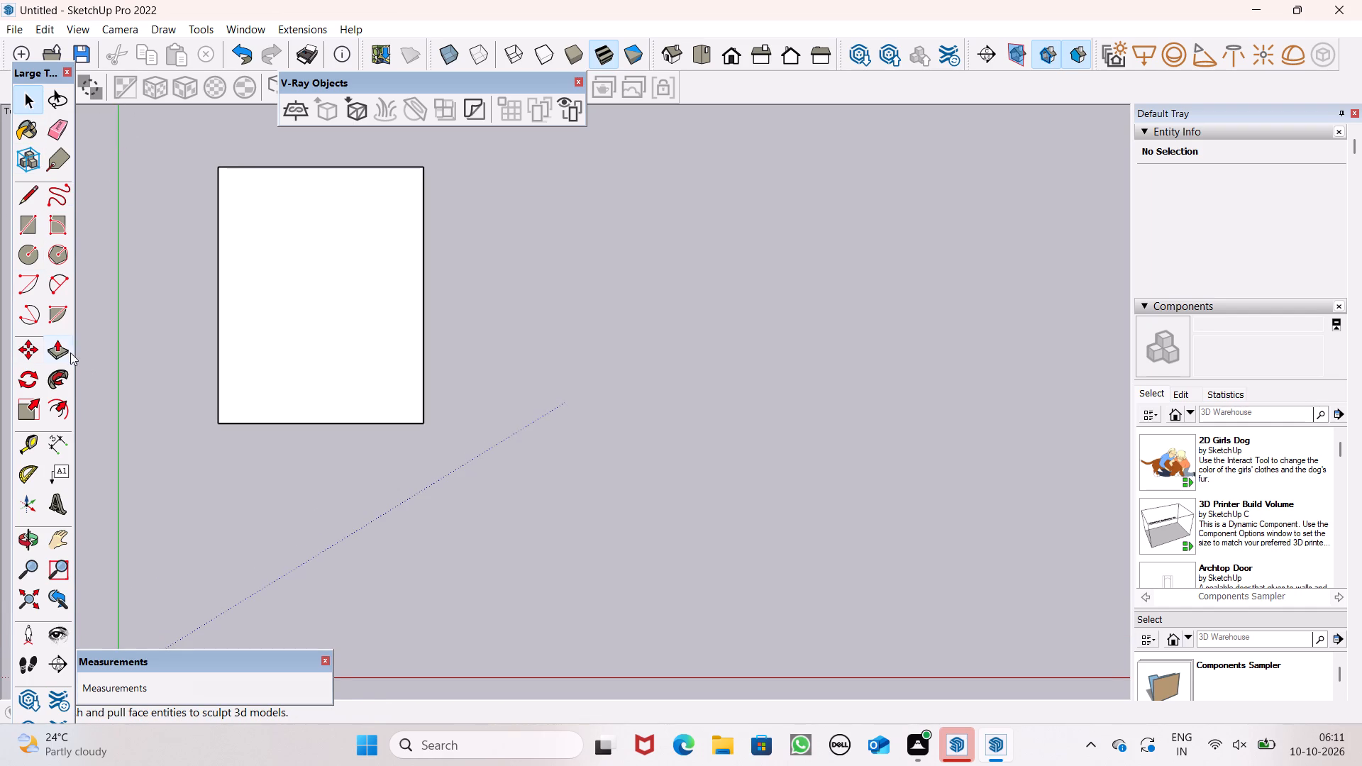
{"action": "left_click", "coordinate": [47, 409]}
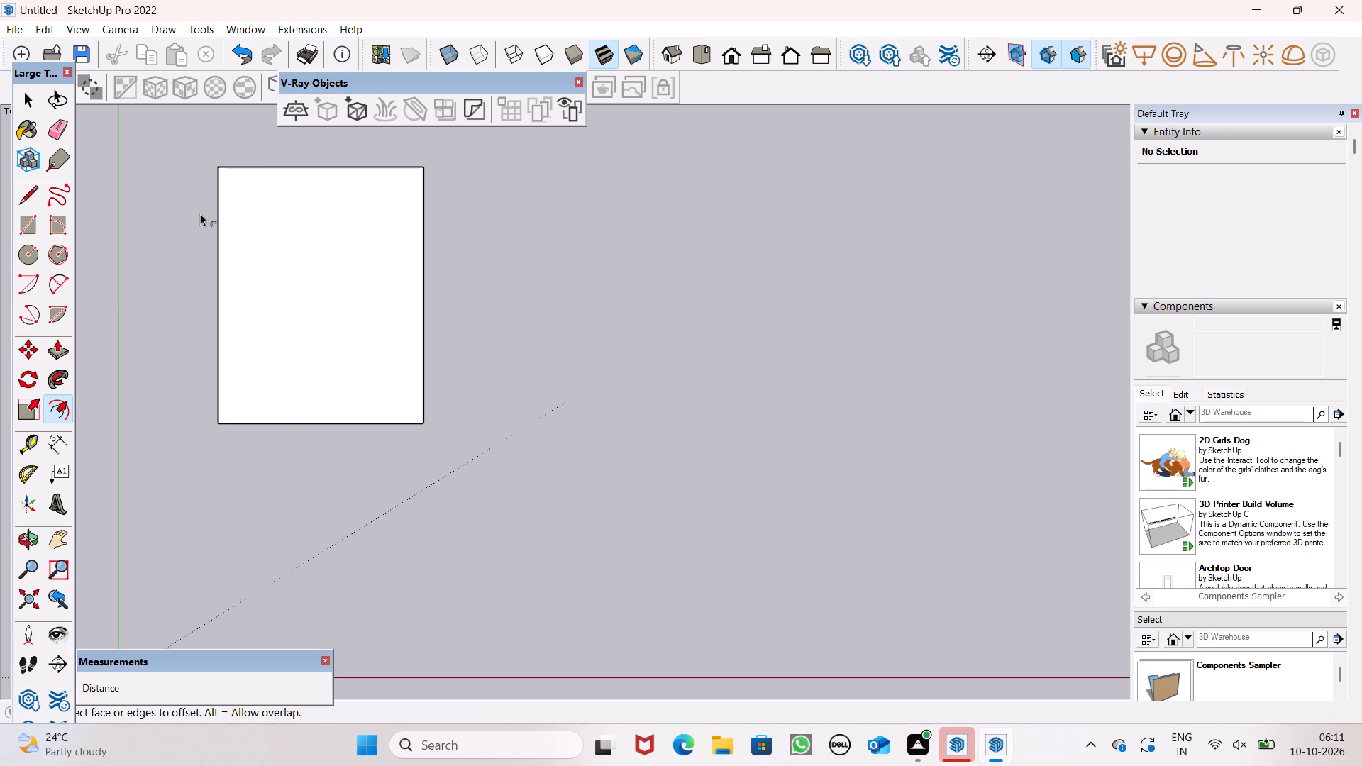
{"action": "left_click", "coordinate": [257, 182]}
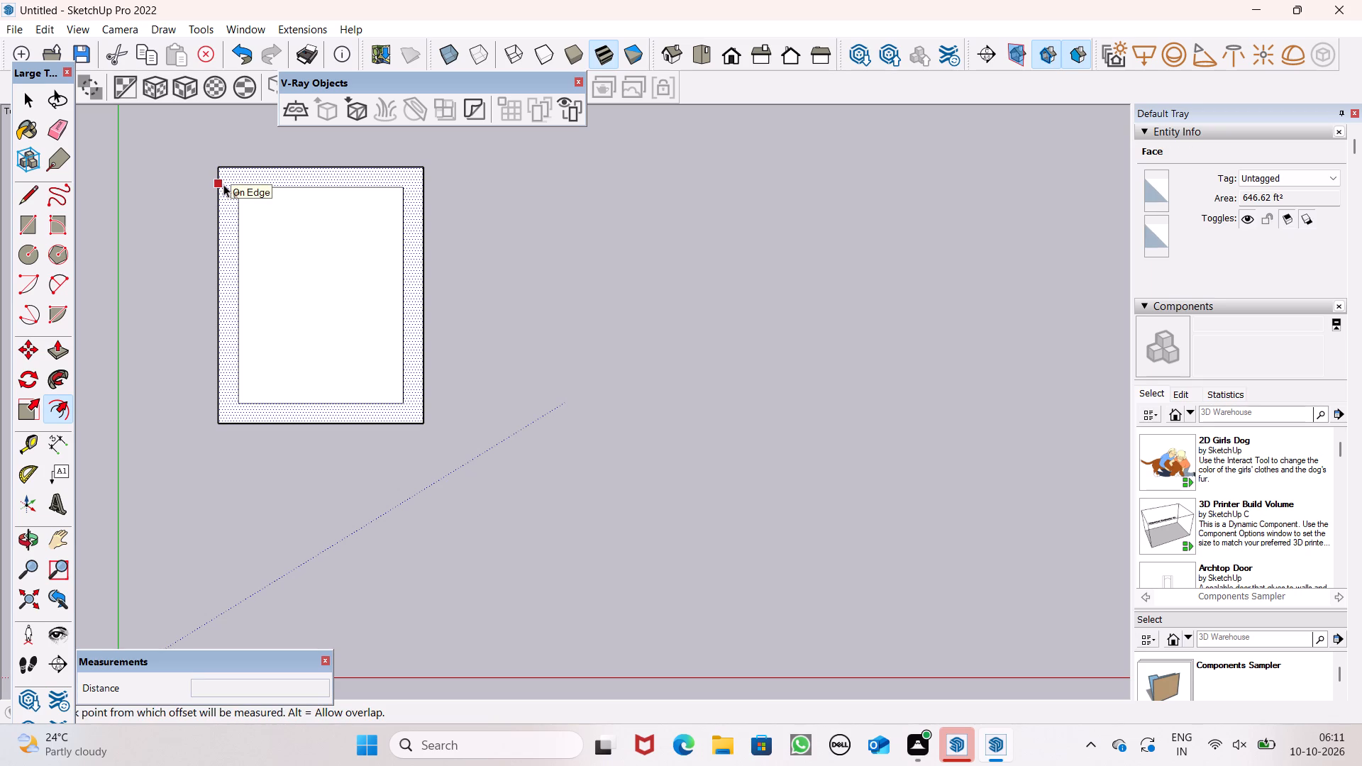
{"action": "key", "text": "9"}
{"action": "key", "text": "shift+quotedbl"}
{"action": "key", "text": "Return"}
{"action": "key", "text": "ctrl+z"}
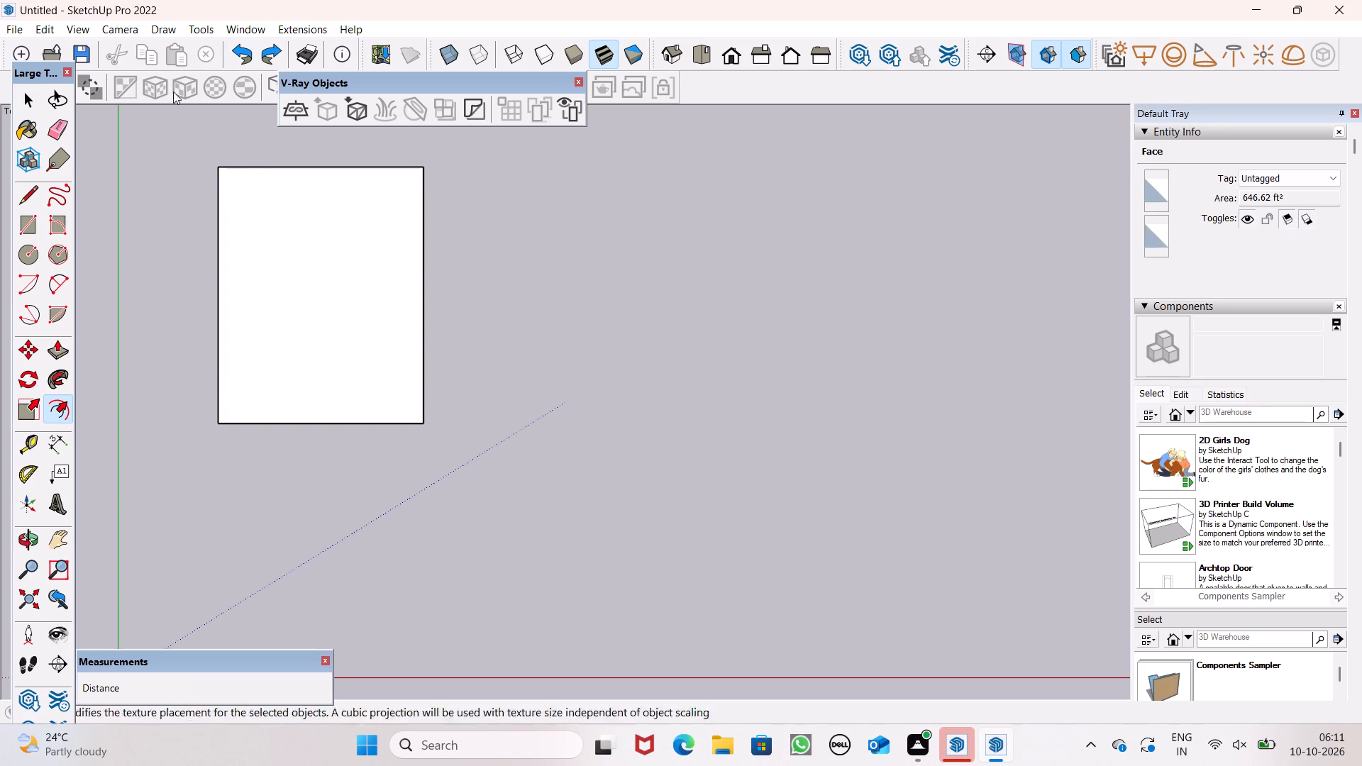
Offset the footprint outline inward by 9" to mark the outer wall thickness.
{"action": "left_click_drag", "start_coordinate": [257, 172], "coordinate": [254, 182]}
{"action": "type", "text": "9\""}
{"action": "key", "text": "Return"}
{"action": "key", "text": "space"}
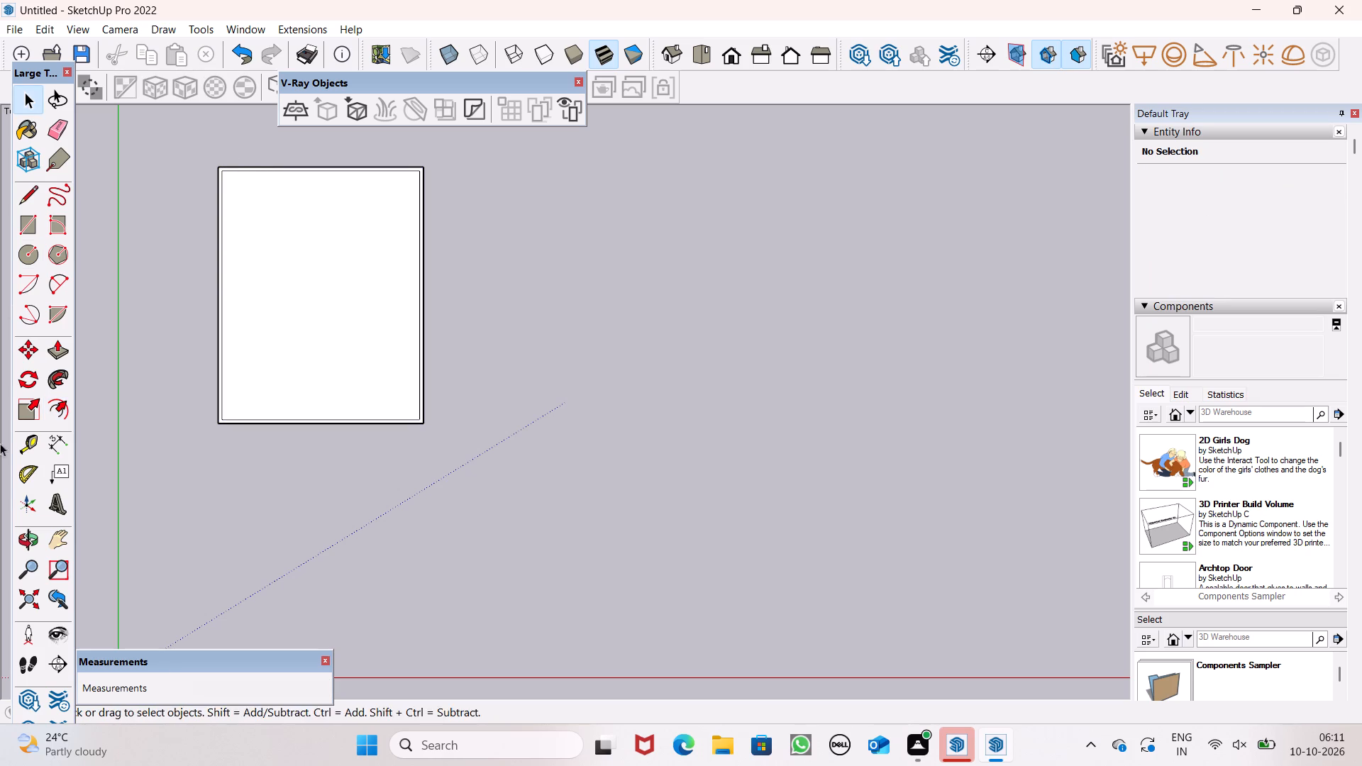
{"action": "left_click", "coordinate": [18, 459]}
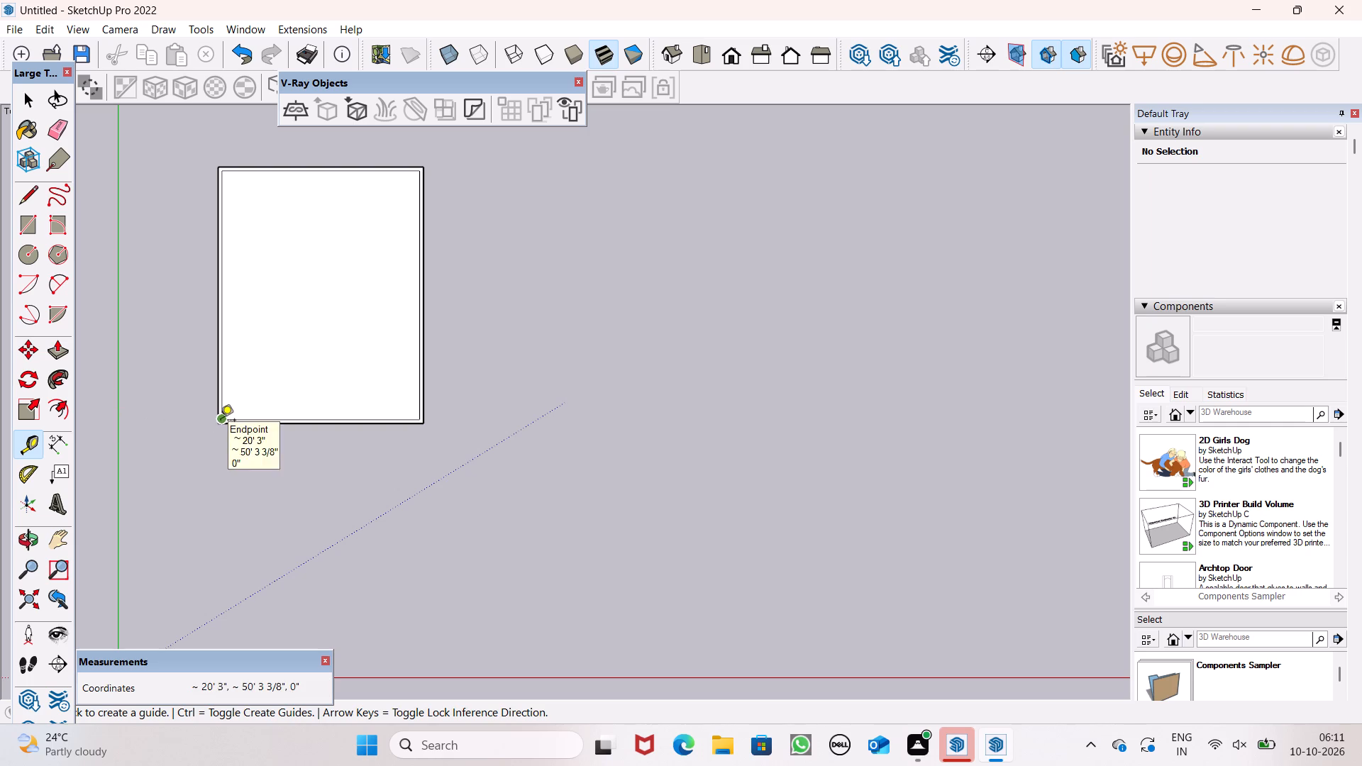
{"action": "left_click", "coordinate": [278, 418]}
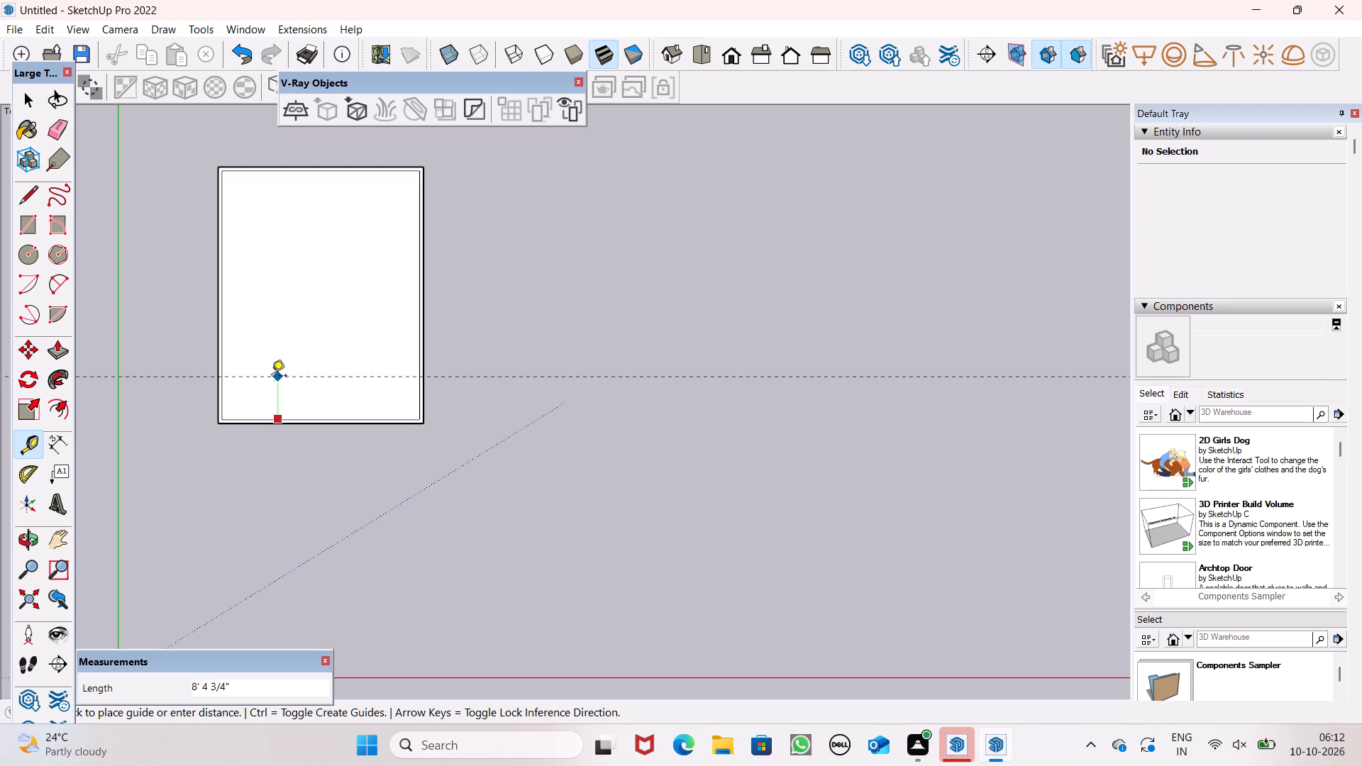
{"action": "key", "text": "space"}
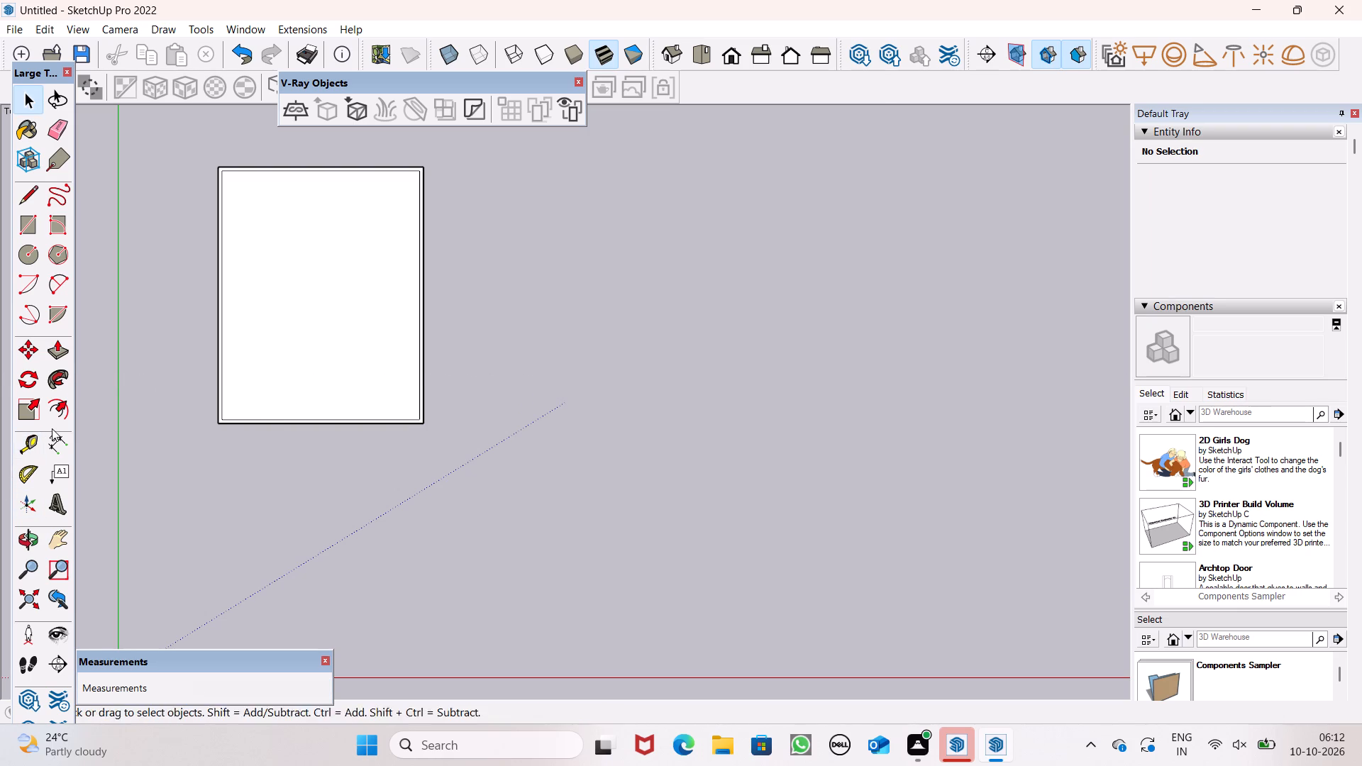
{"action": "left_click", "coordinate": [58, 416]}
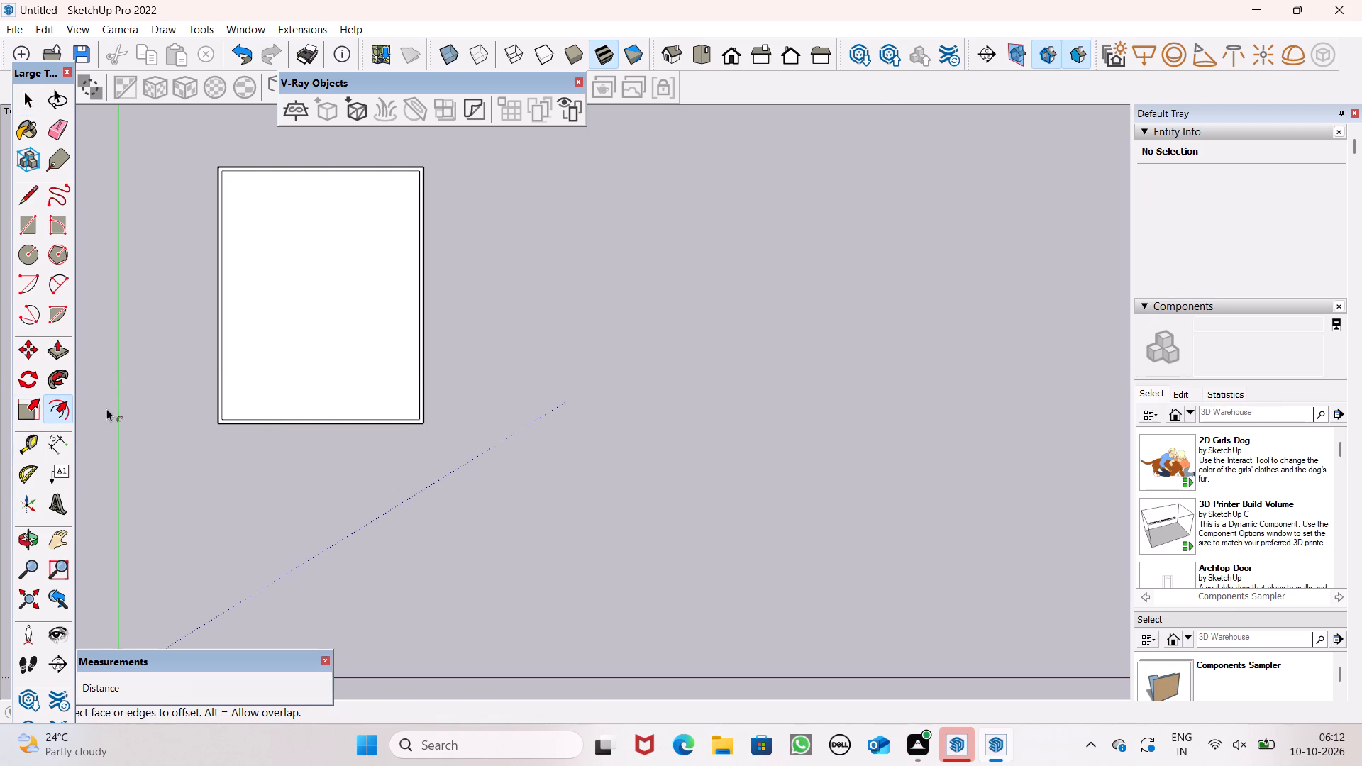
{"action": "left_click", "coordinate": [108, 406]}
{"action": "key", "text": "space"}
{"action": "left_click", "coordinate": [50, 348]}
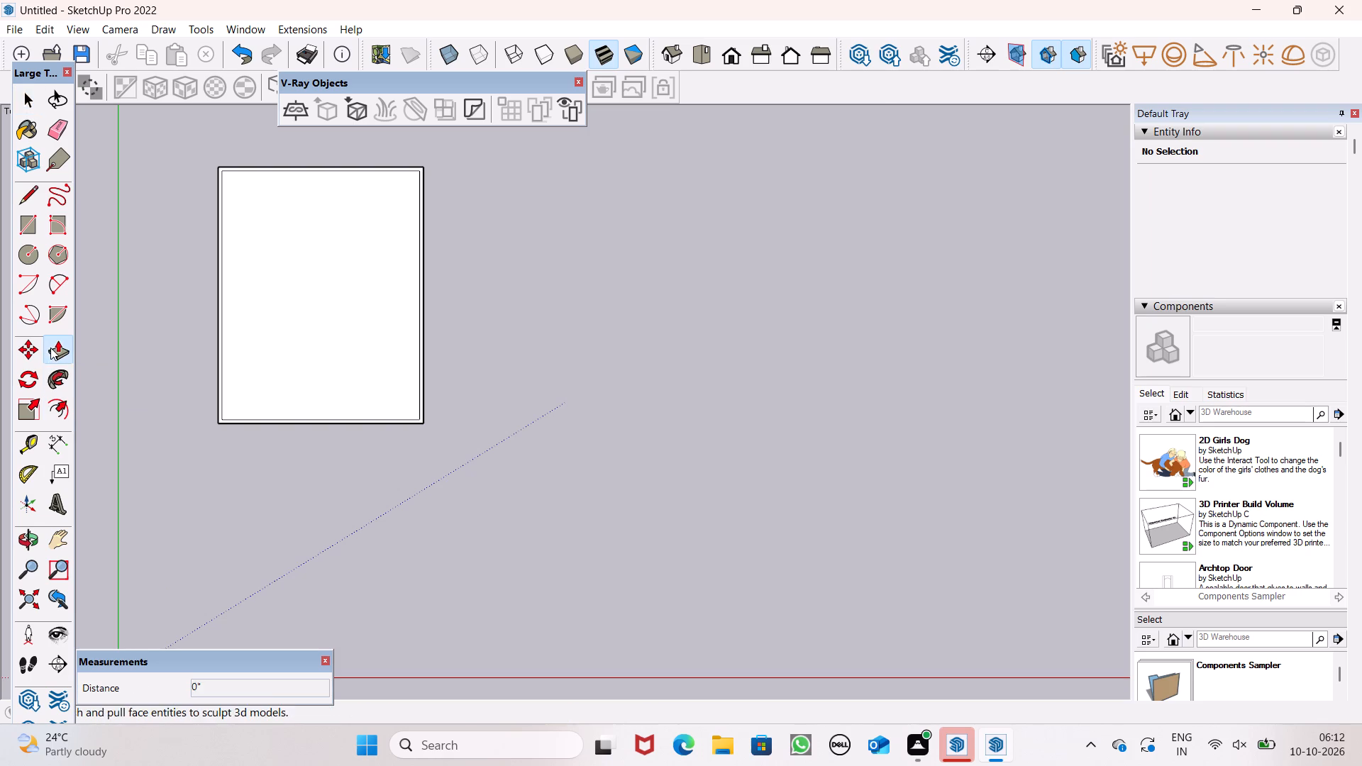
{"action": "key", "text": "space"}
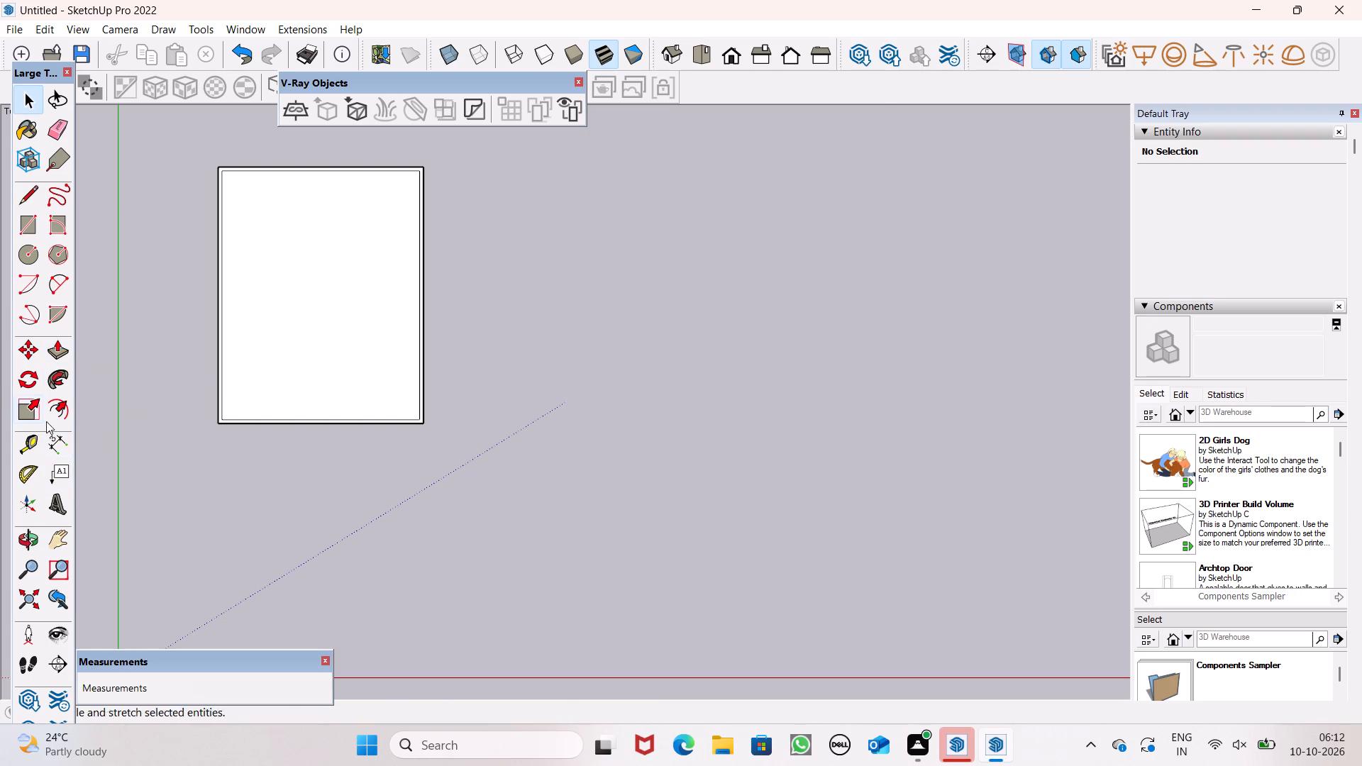
Place a guide line inside the footprint, parallel to the inner wall edge nearest the red axis.
{"action": "left_click", "coordinate": [23, 434]}
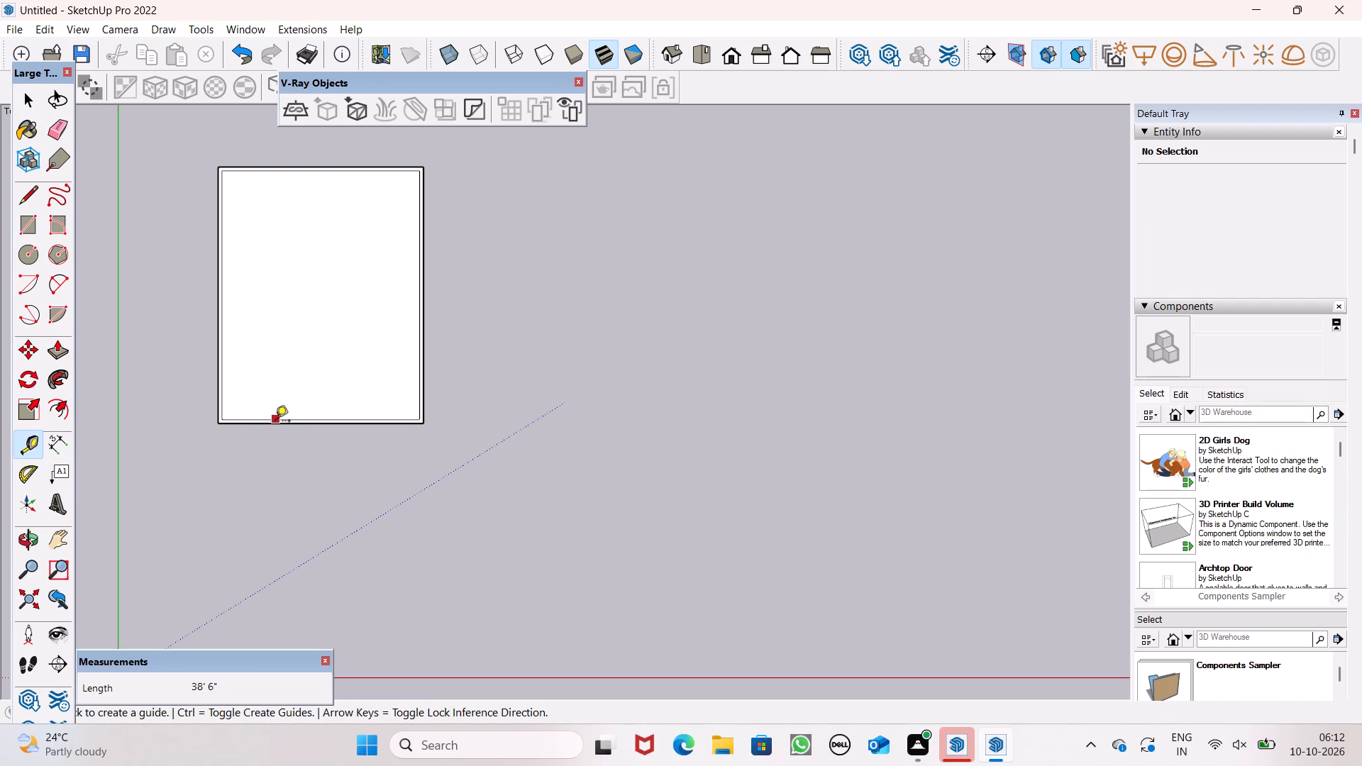
{"action": "scroll", "coordinate": [275, 422], "scroll_direction": "up", "scroll_amount": 2}
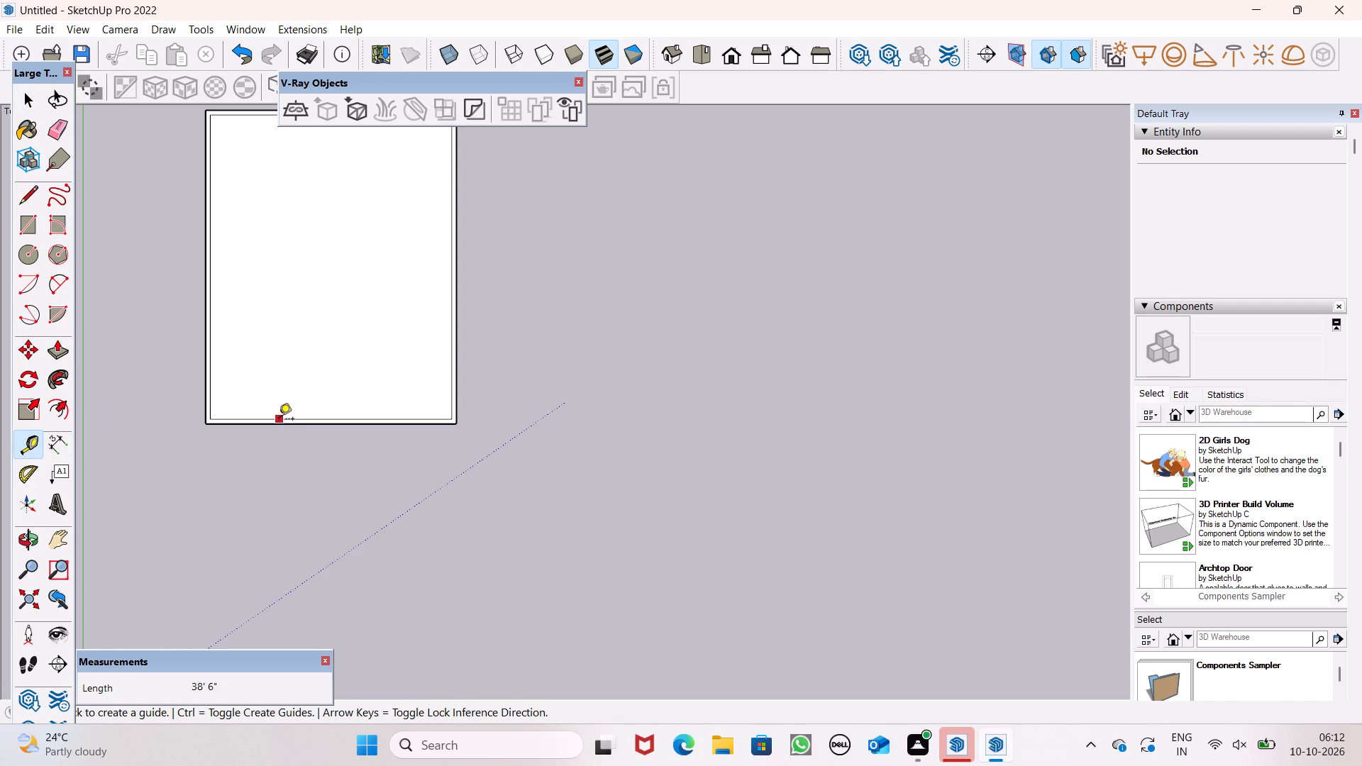
{"action": "left_click", "coordinate": [279, 419]}
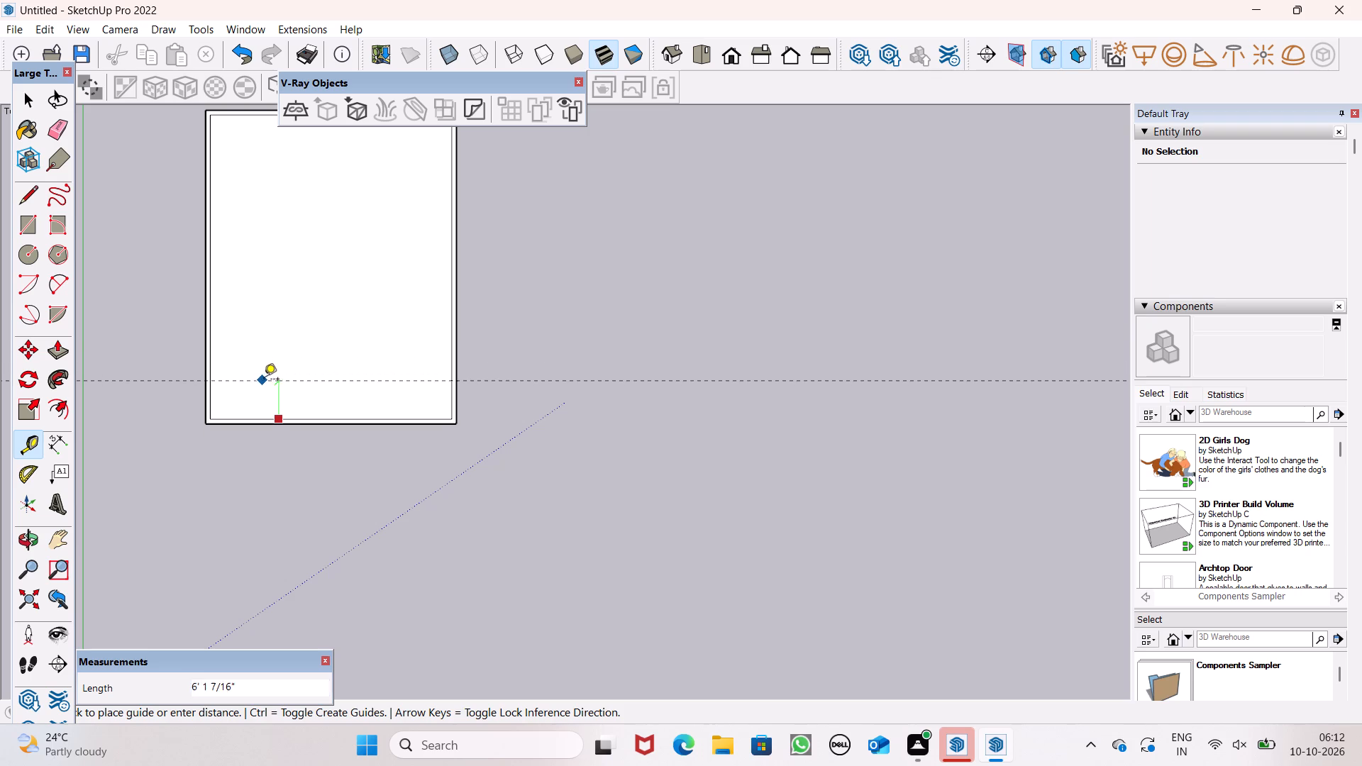
{"action": "left_click", "coordinate": [268, 374]}
Place a second guide 9" from the first one, on the side farther from the red axis.
{"action": "left_click", "coordinate": [265, 374]}
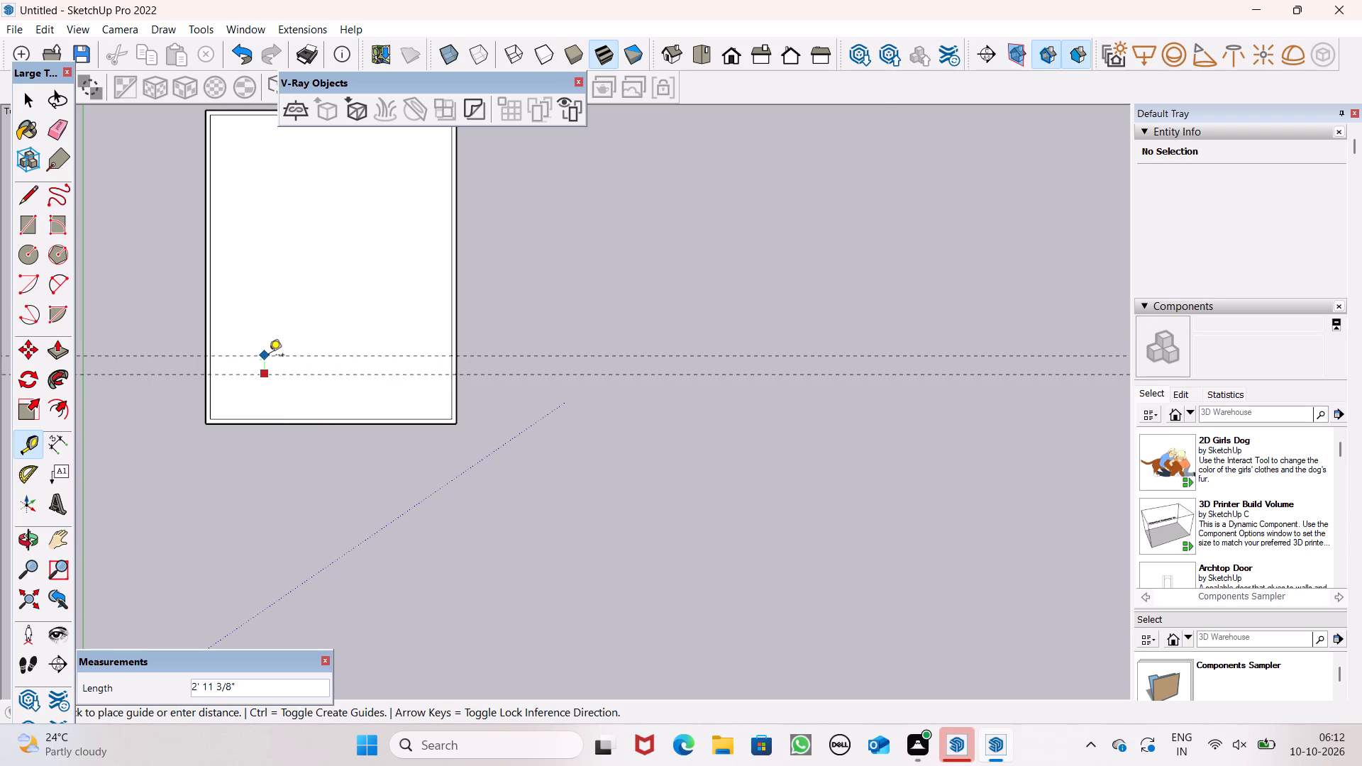
{"action": "type", "text": "9\""}
{"action": "key", "text": "Return"}
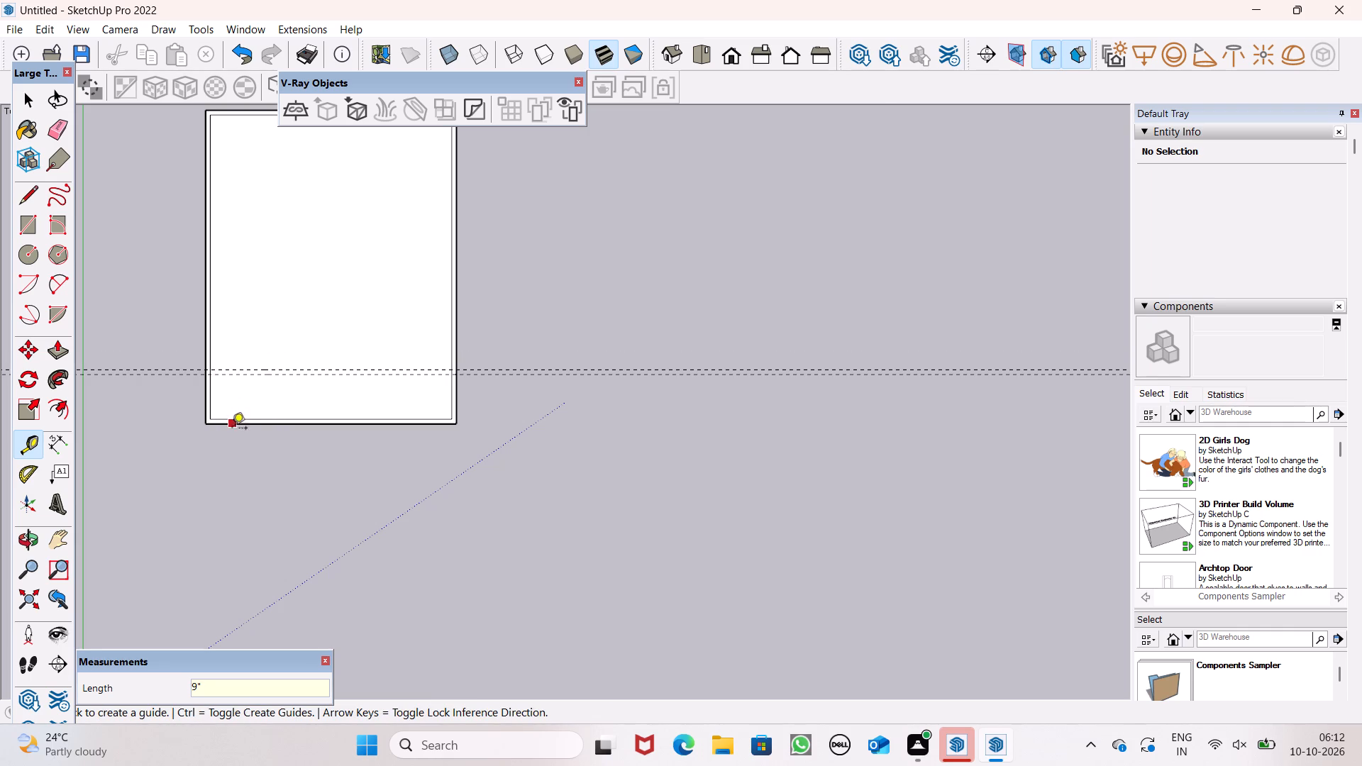
Place two guides 9" apart parallel to the green axis, the first about 16' 8" from the nearest inner wall edge, the second closer to that wall.
{"action": "scroll", "coordinate": [236, 438], "scroll_direction": "down", "scroll_amount": 4}
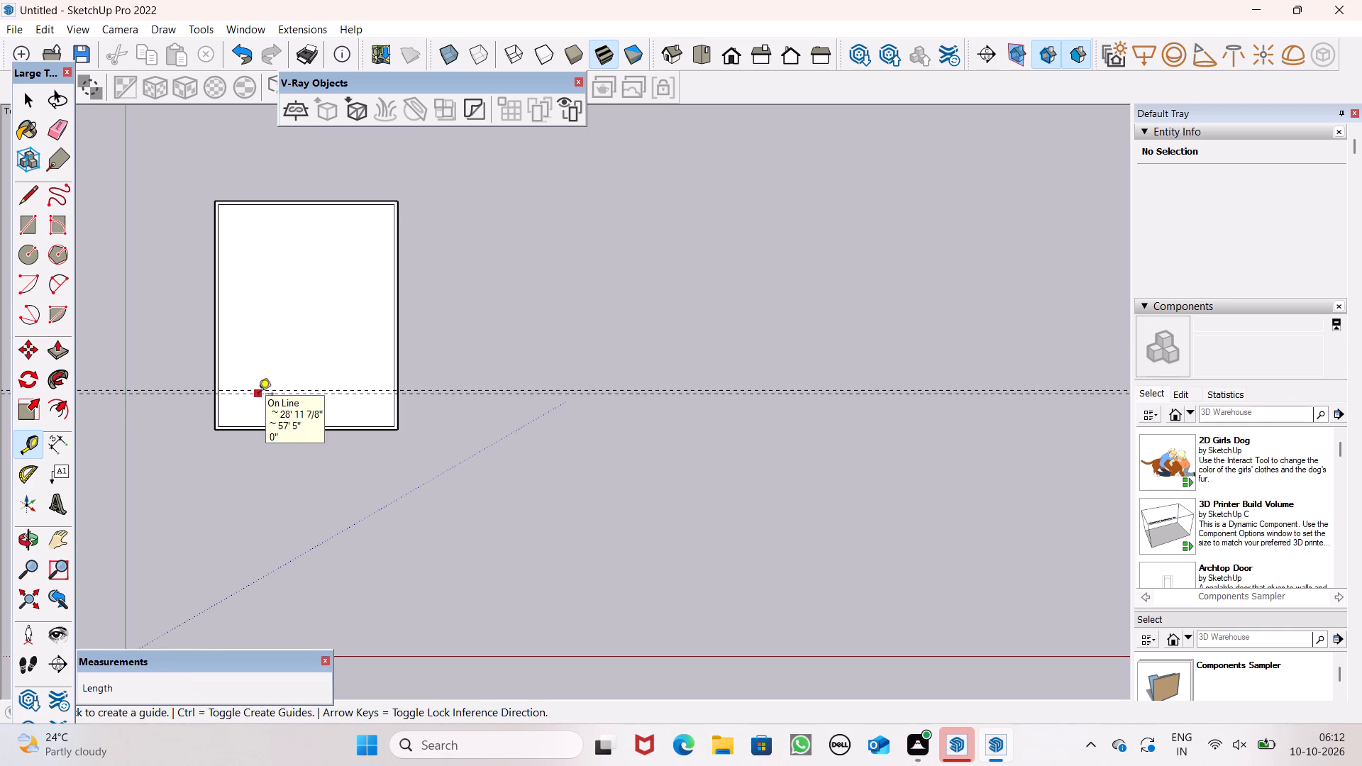
{"action": "left_click", "coordinate": [216, 345]}
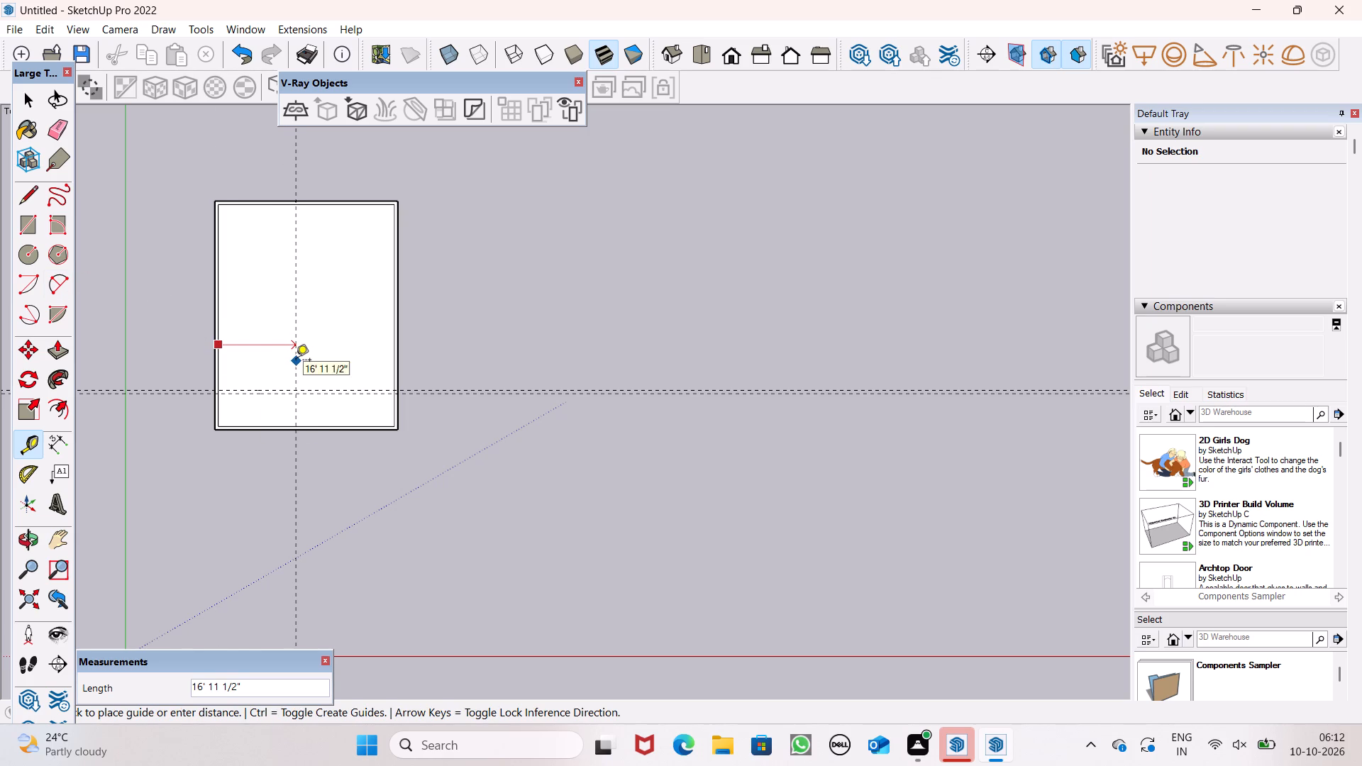
{"action": "scroll", "coordinate": [297, 362], "scroll_direction": "up", "scroll_amount": 3}
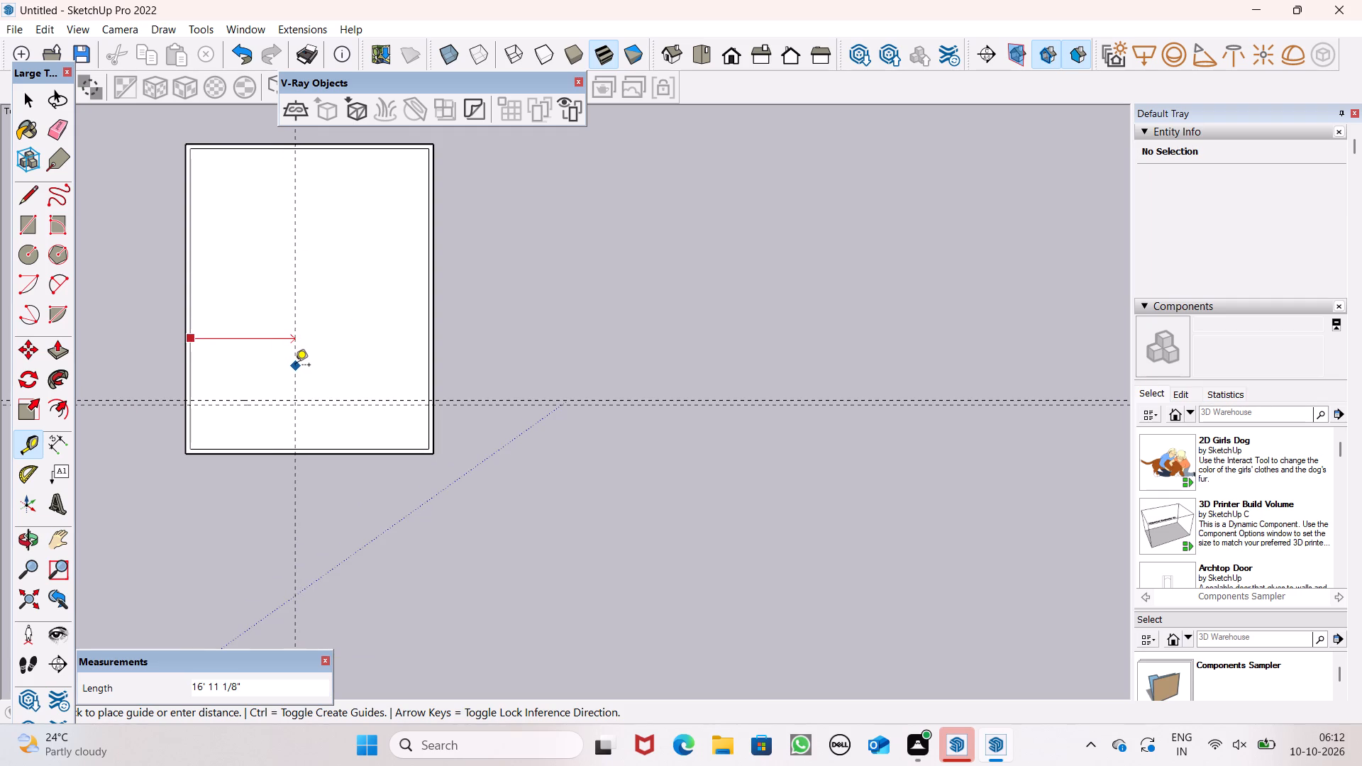
{"action": "left_click", "coordinate": [294, 366]}
{"action": "left_click", "coordinate": [292, 359]}
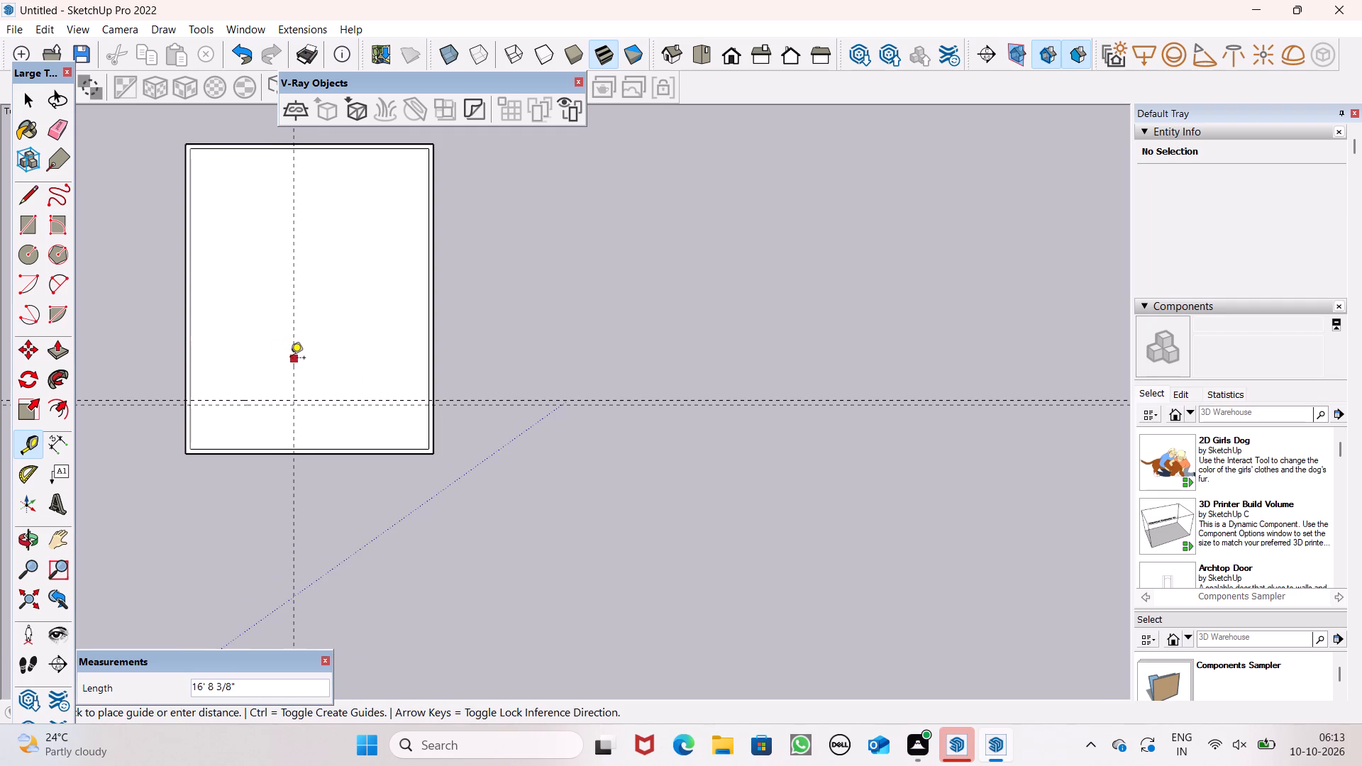
{"action": "key", "text": "9"}
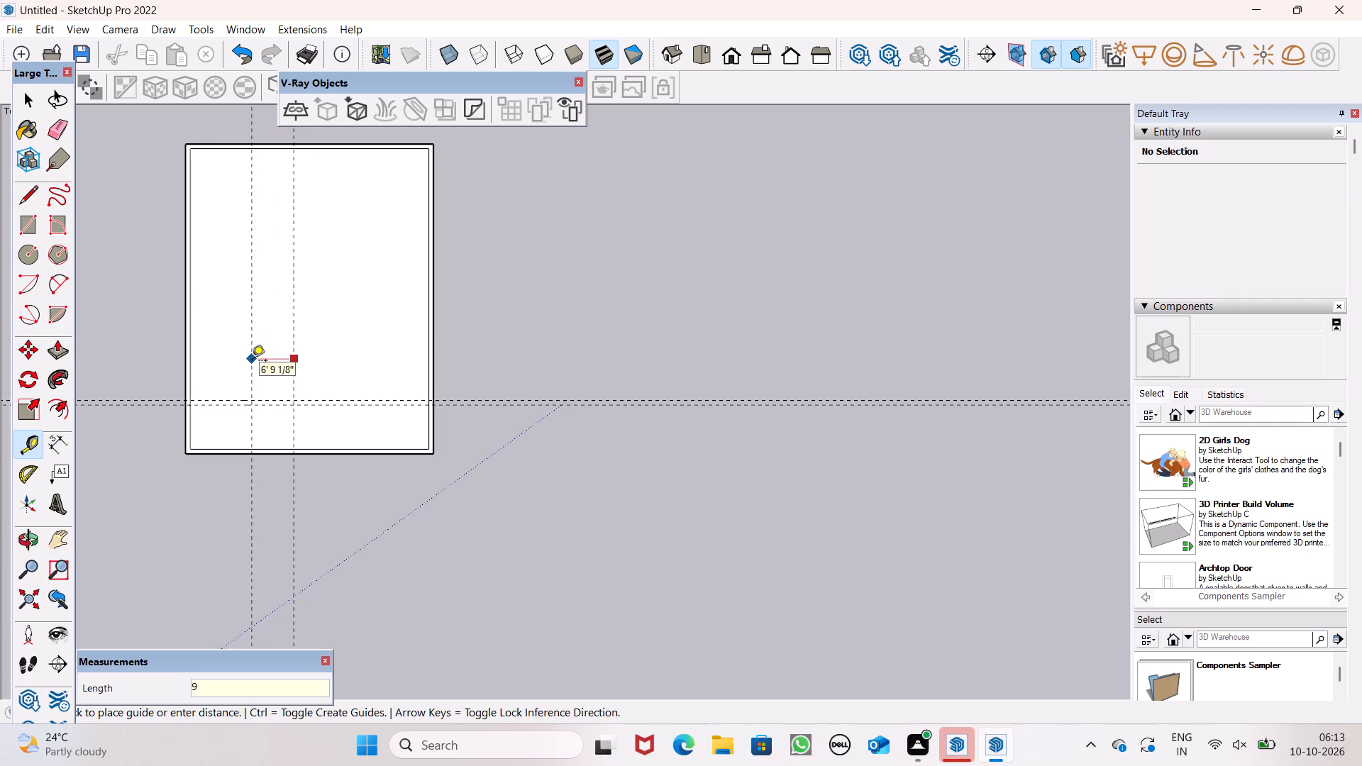
{"action": "key", "text": "shift+quotedbl"}
{"action": "key", "text": "Return"}
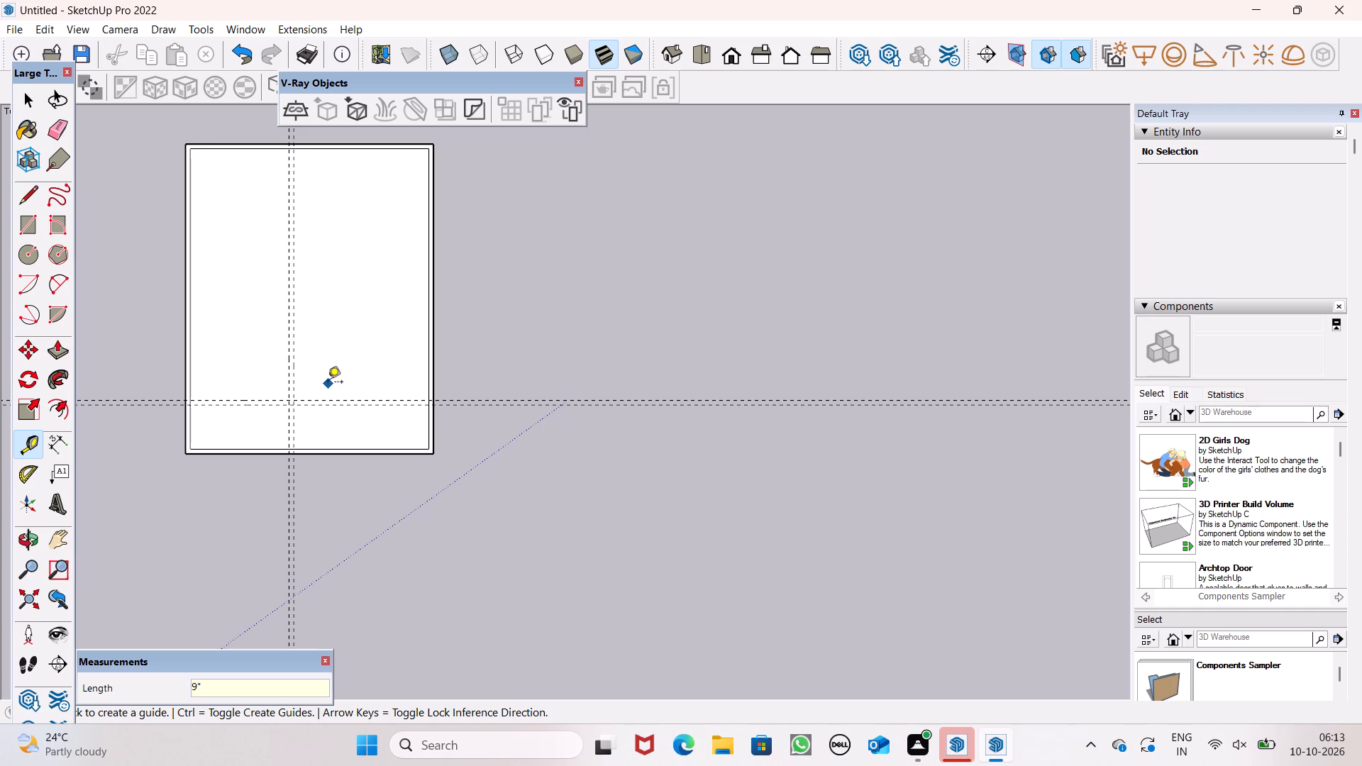
{"action": "key", "text": "space"}
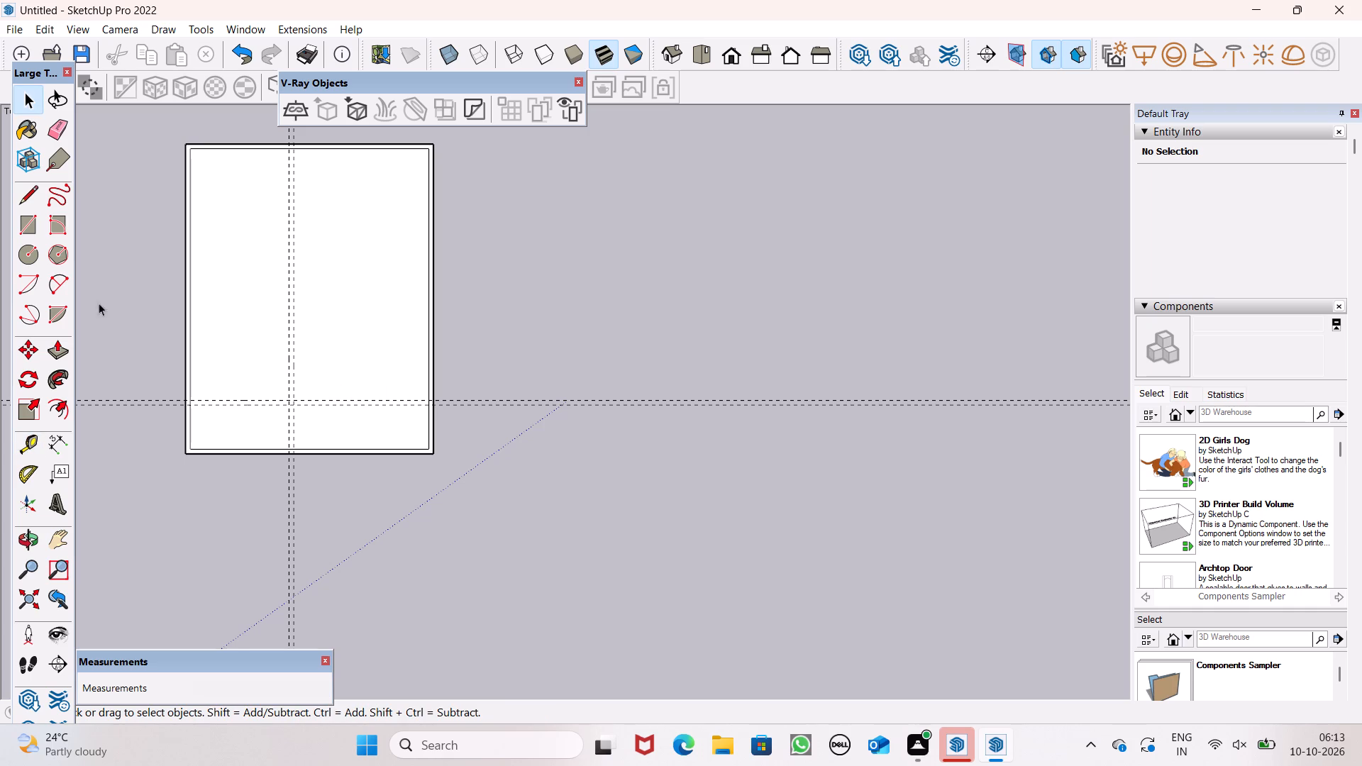
Draw a 9" by about 41' 4" wall rectangle between the lengthwise guides, from the far inner wall edge to the cross guides.
{"action": "left_click", "coordinate": [29, 228]}
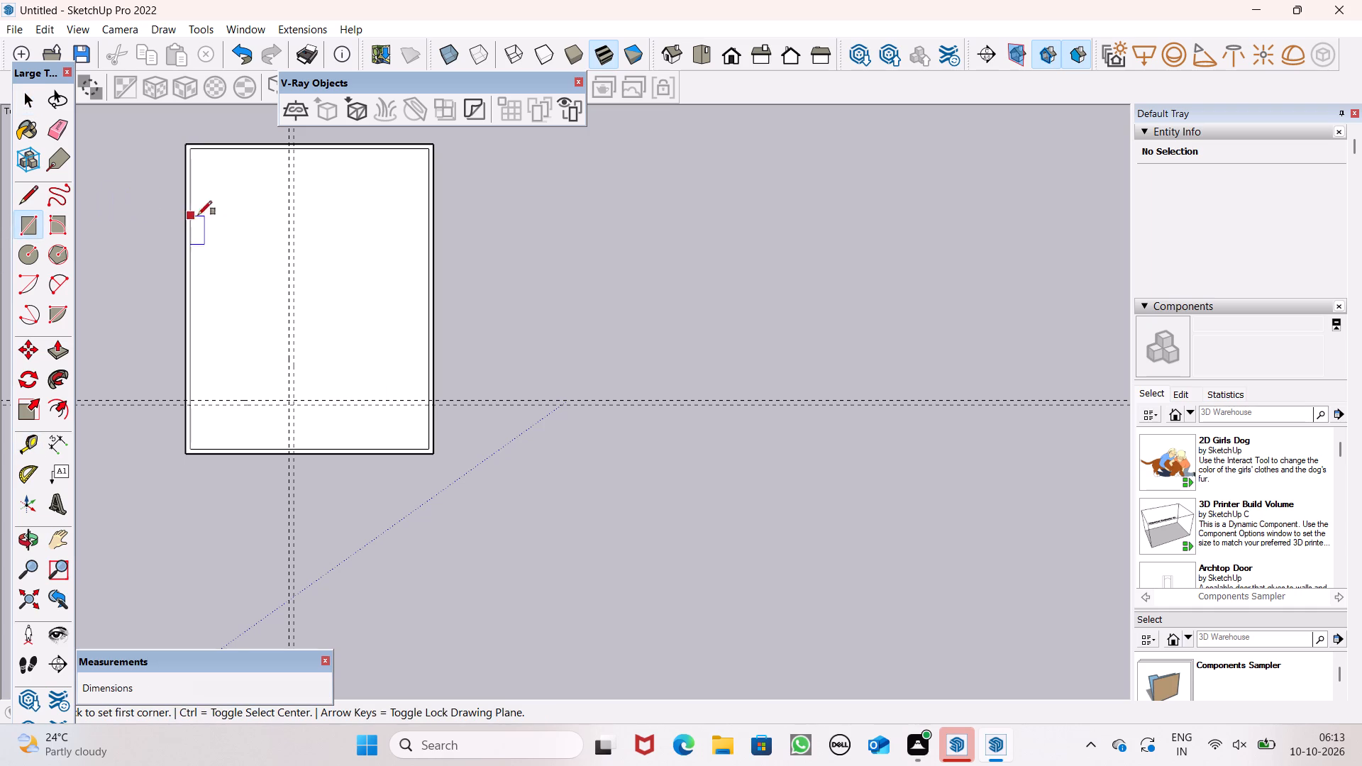
{"action": "left_click", "coordinate": [285, 147]}
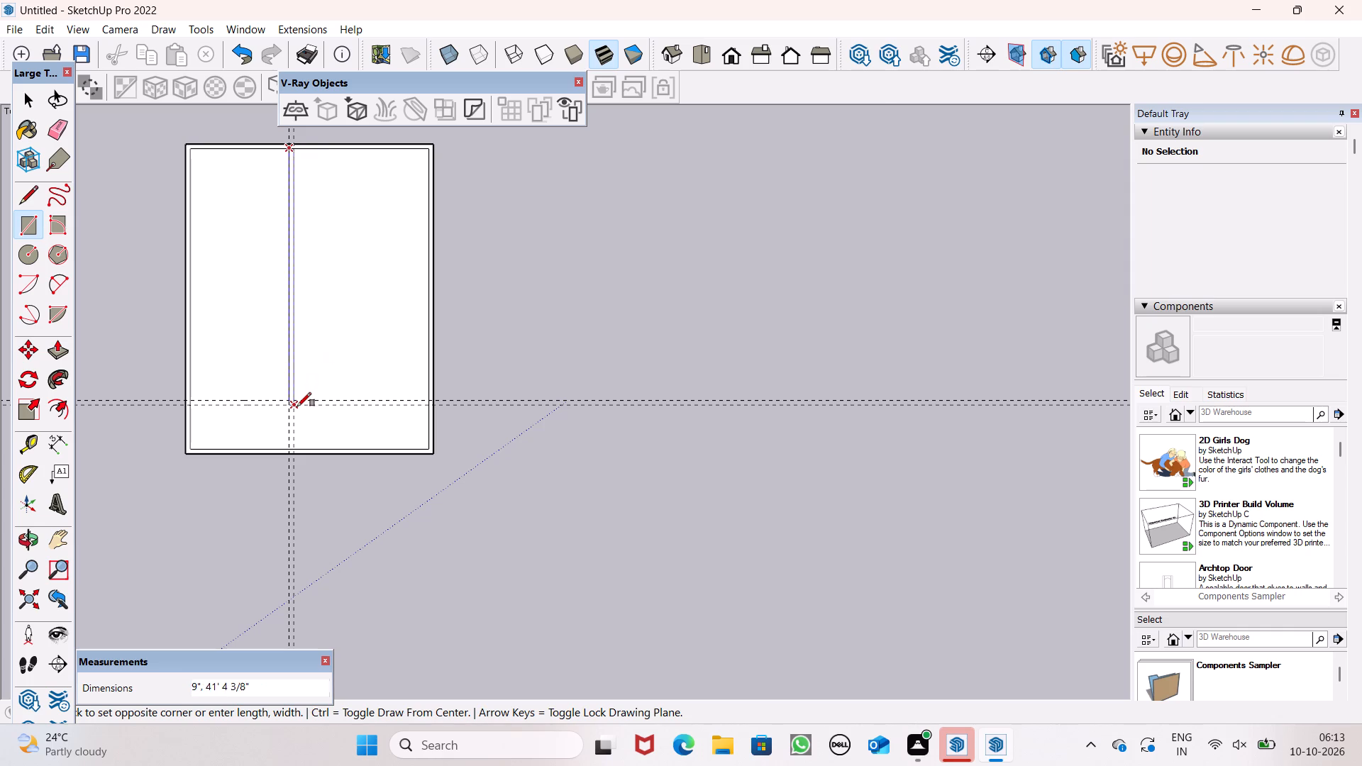
{"action": "left_click", "coordinate": [297, 406]}
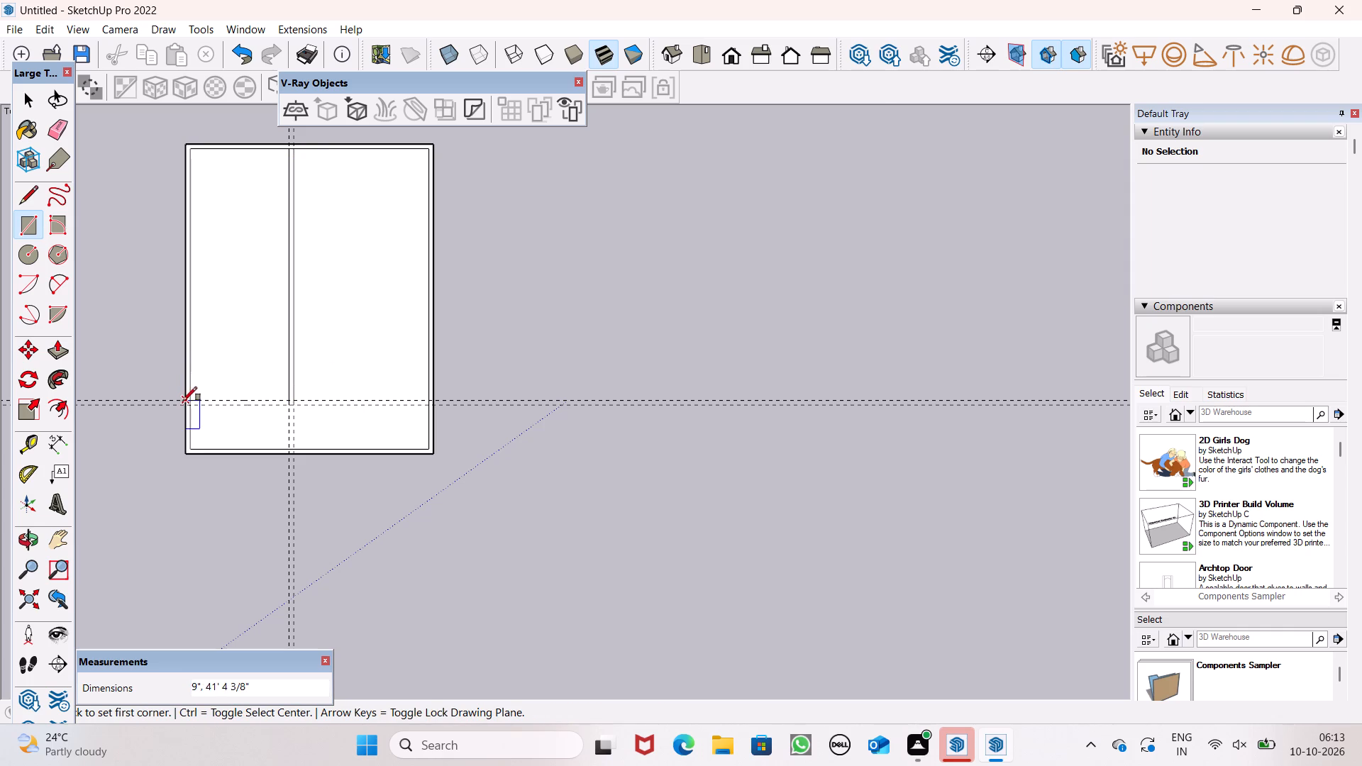
Draw a 9" by 40' cross-wall rectangle between the cross guides, spanning the full footprint width.
{"action": "left_click", "coordinate": [187, 399]}
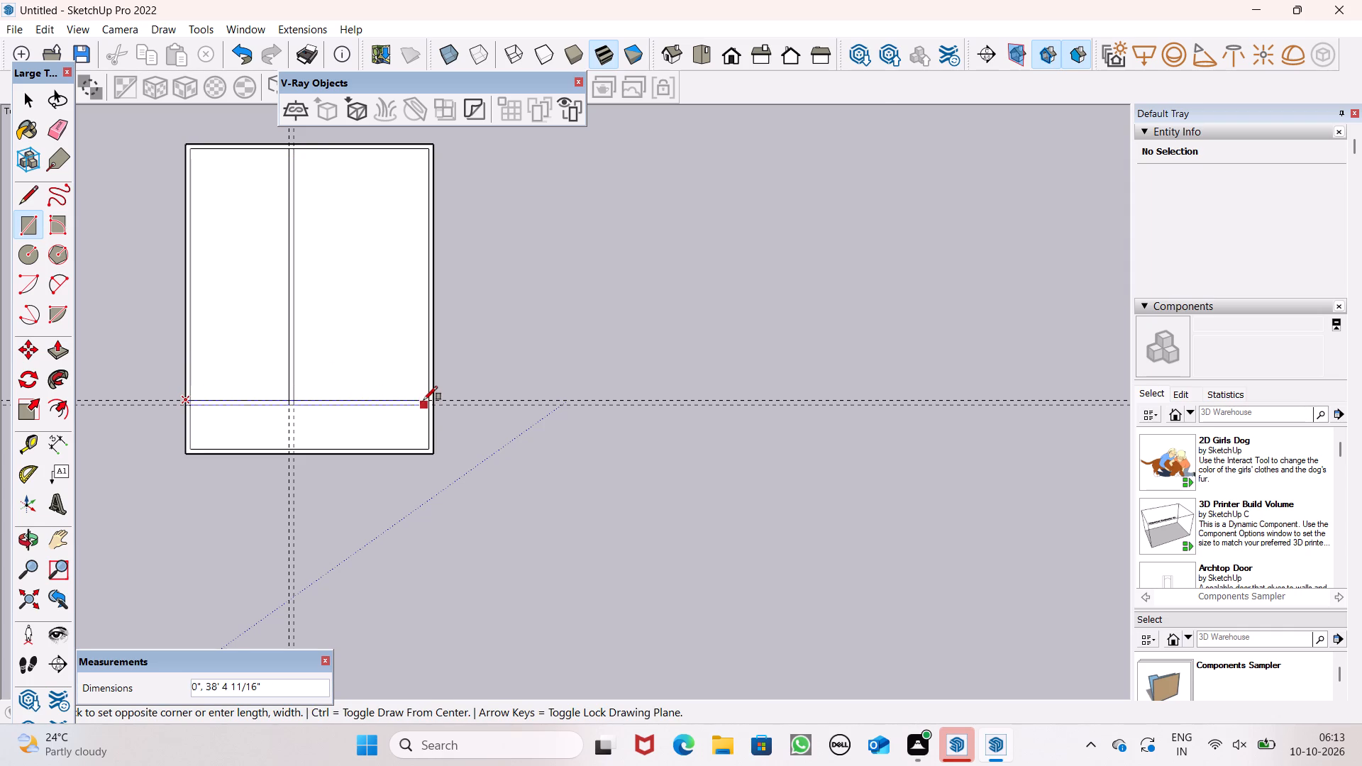
{"action": "scroll", "coordinate": [485, 416], "scroll_direction": "up", "scroll_amount": 5}
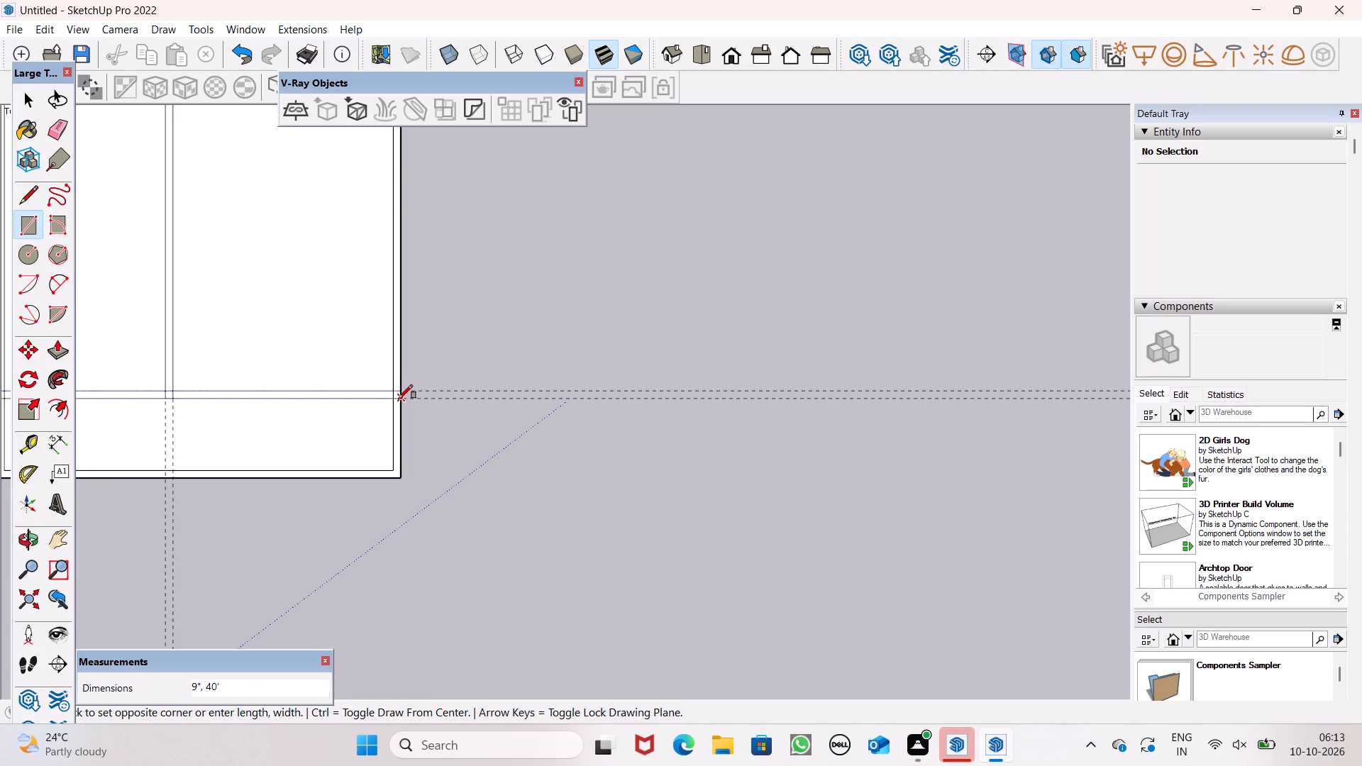
{"action": "left_click", "coordinate": [401, 399]}
{"action": "key", "text": "space"}
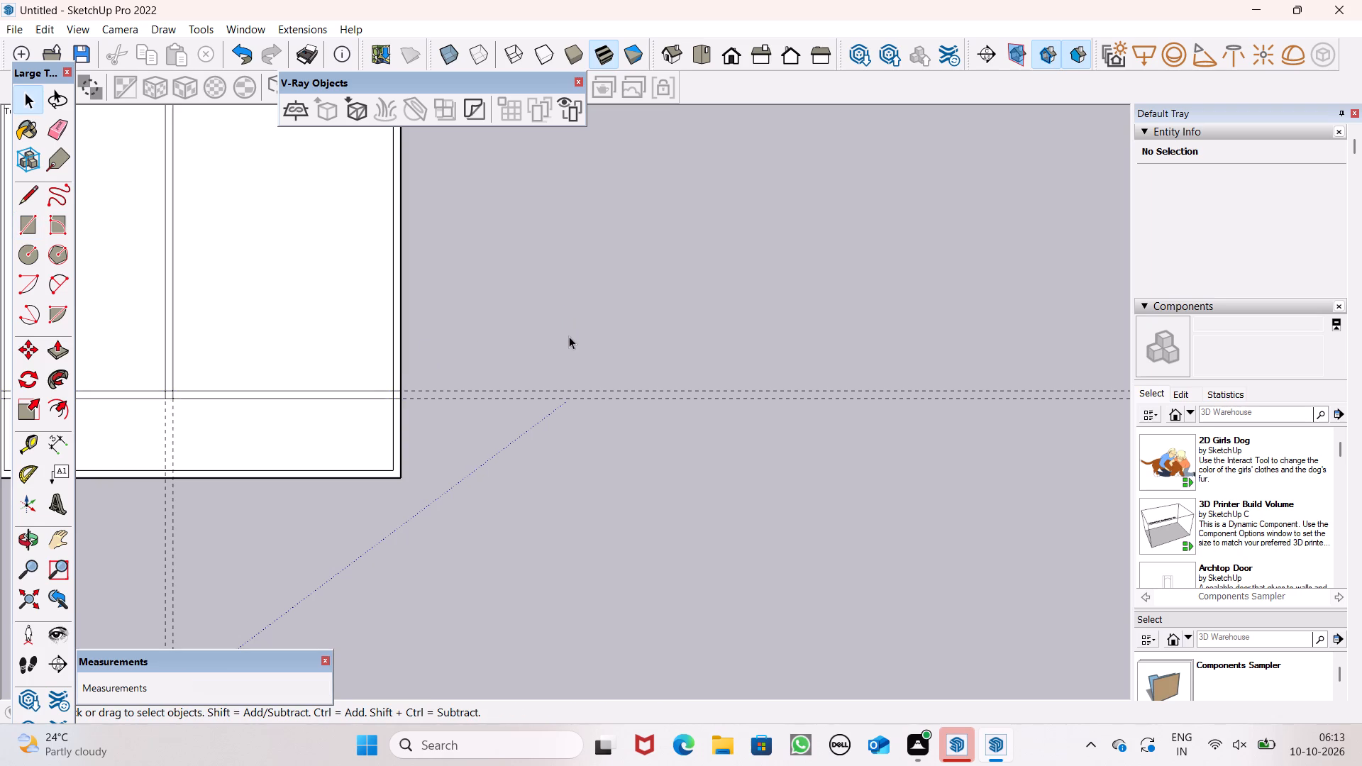
Erase all four guide lines around the footprint, leaving the wall outlines.
{"action": "scroll", "coordinate": [567, 339], "scroll_direction": "down", "scroll_amount": 5}
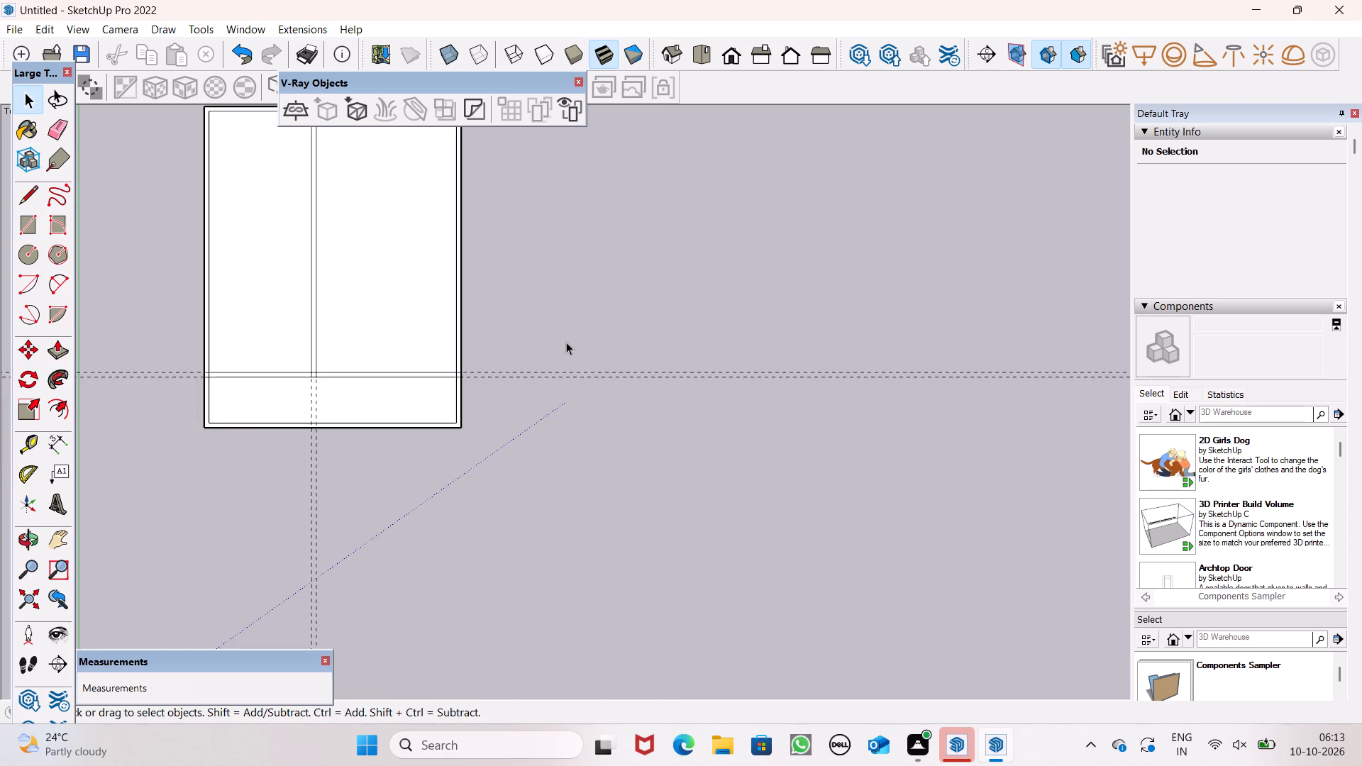
{"action": "scroll", "coordinate": [566, 342], "scroll_direction": "down", "scroll_amount": 4}
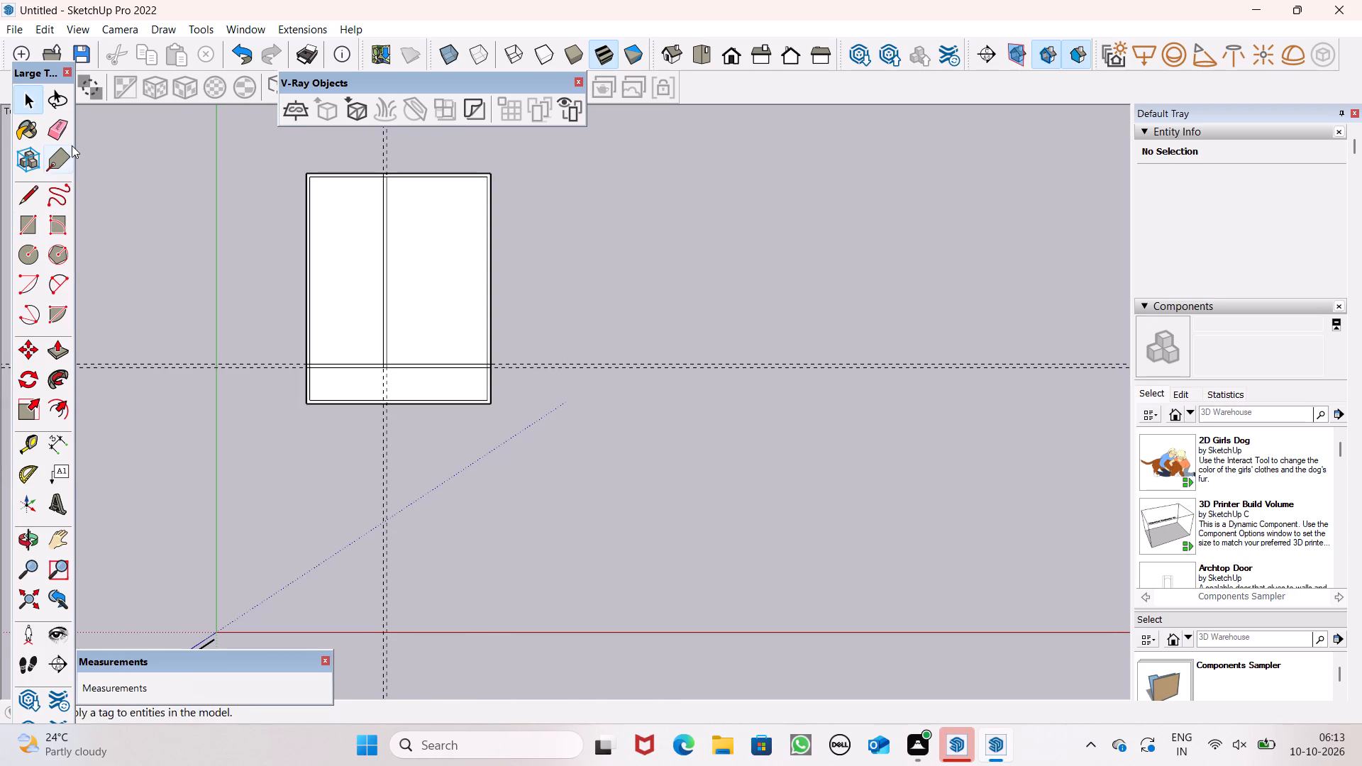
{"action": "left_click", "coordinate": [72, 145]}
{"action": "left_click", "coordinate": [62, 137]}
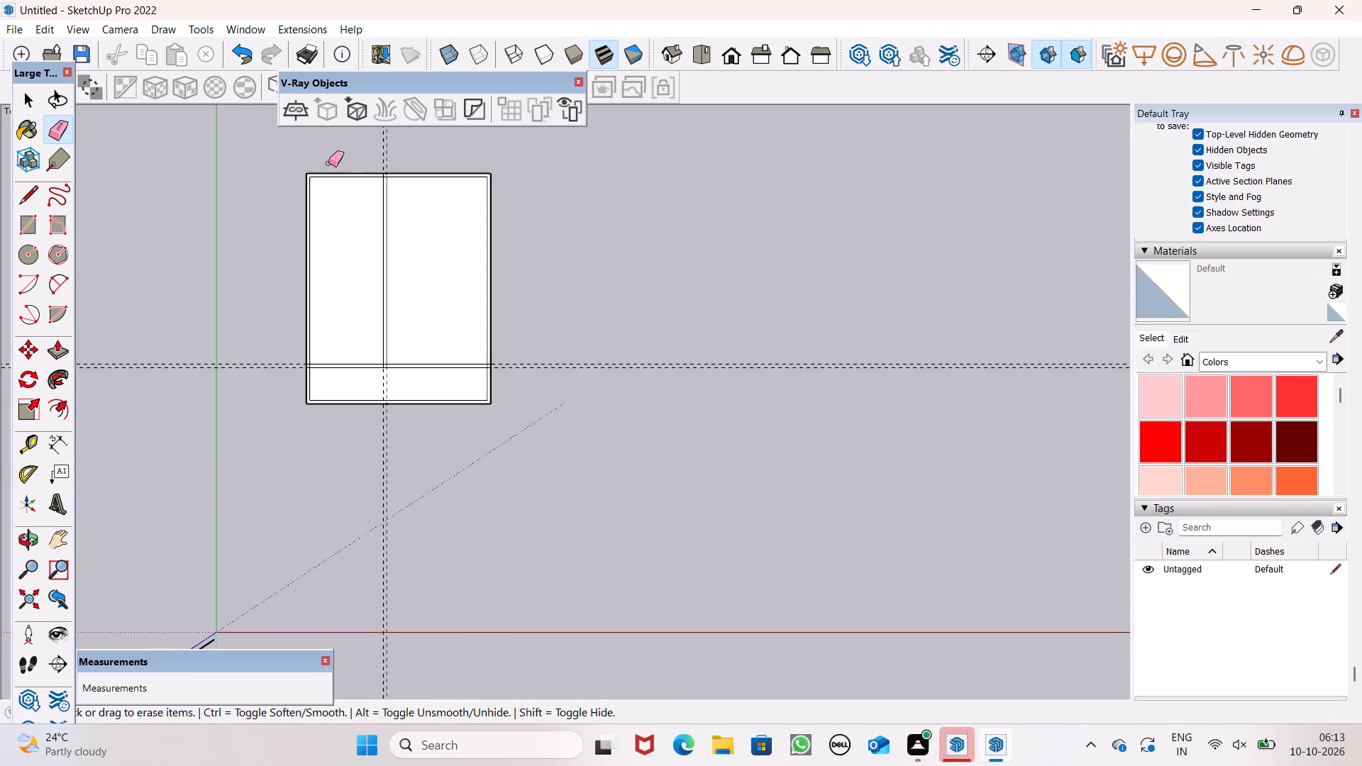
{"action": "left_click_drag", "start_coordinate": [373, 170], "coordinate": [400, 160]}
{"action": "left_click_drag", "start_coordinate": [277, 305], "coordinate": [285, 382]}
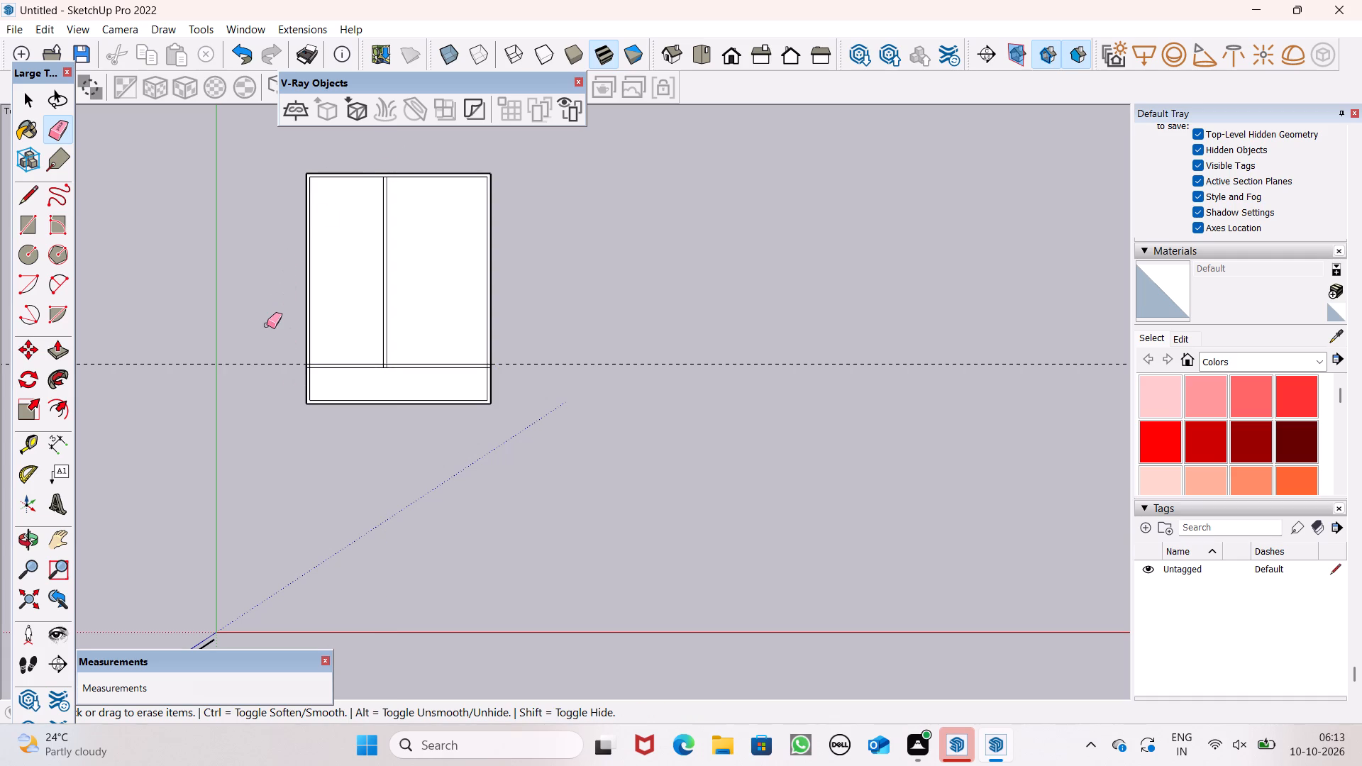
{"action": "left_click_drag", "start_coordinate": [265, 360], "coordinate": [254, 384]}
{"action": "key", "text": "space"}
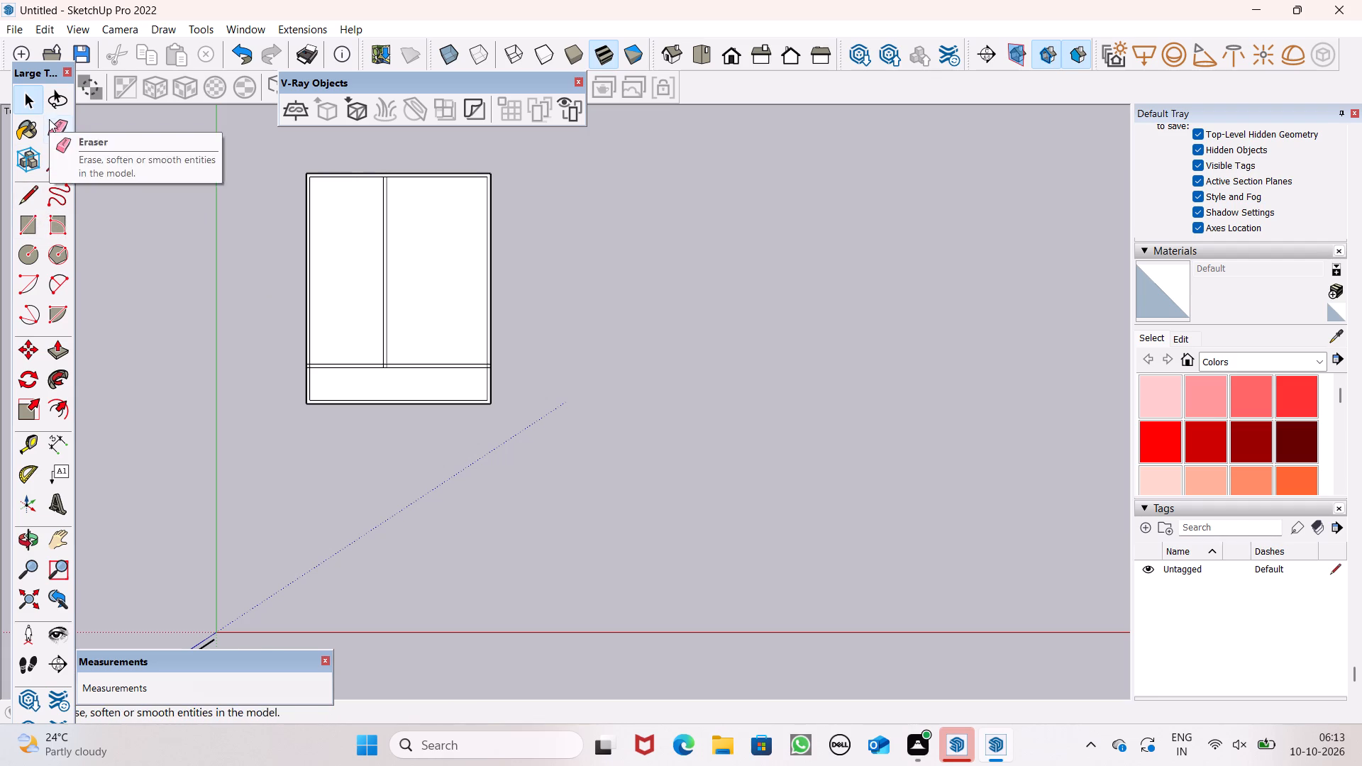
Erase the overlapping line segments where the cross wall meets the outer wall nearest the green axis.
{"action": "left_click", "coordinate": [28, 191]}
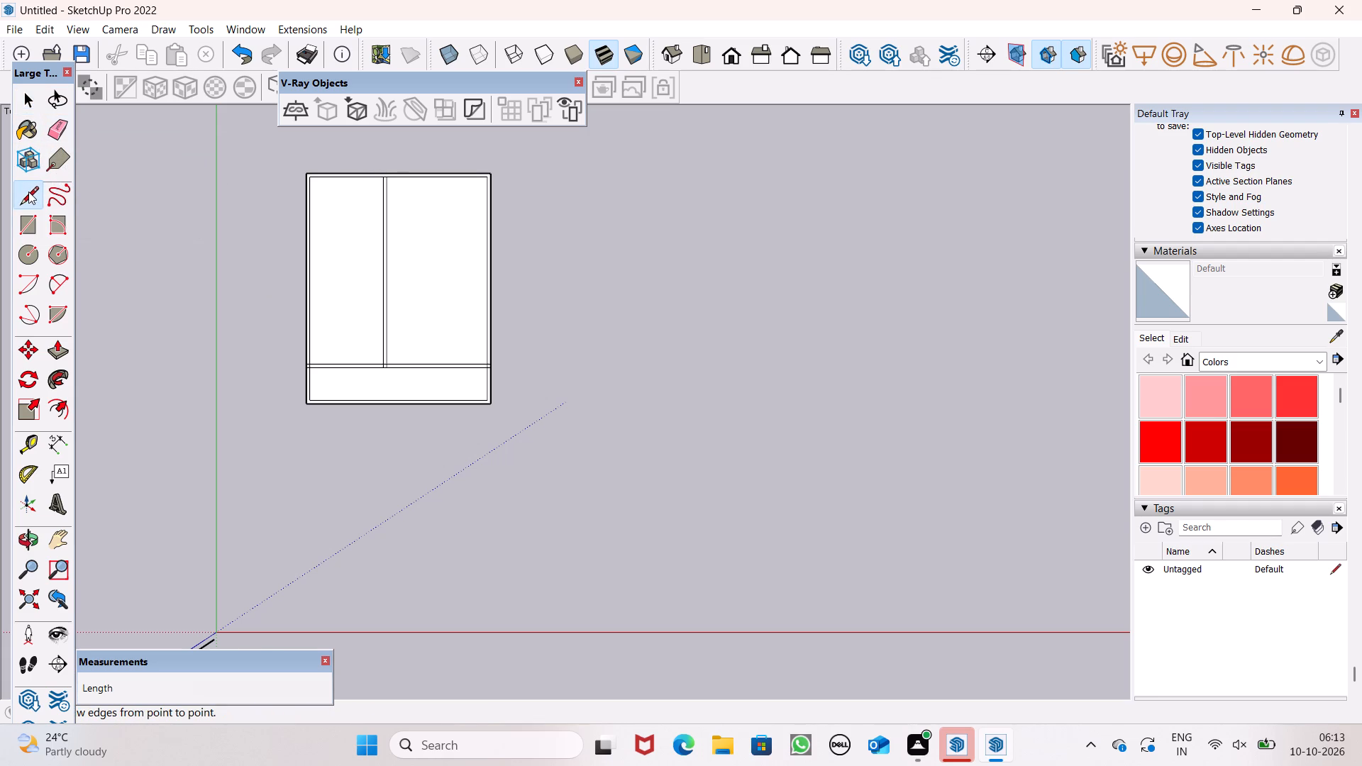
{"action": "left_click", "coordinate": [64, 133]}
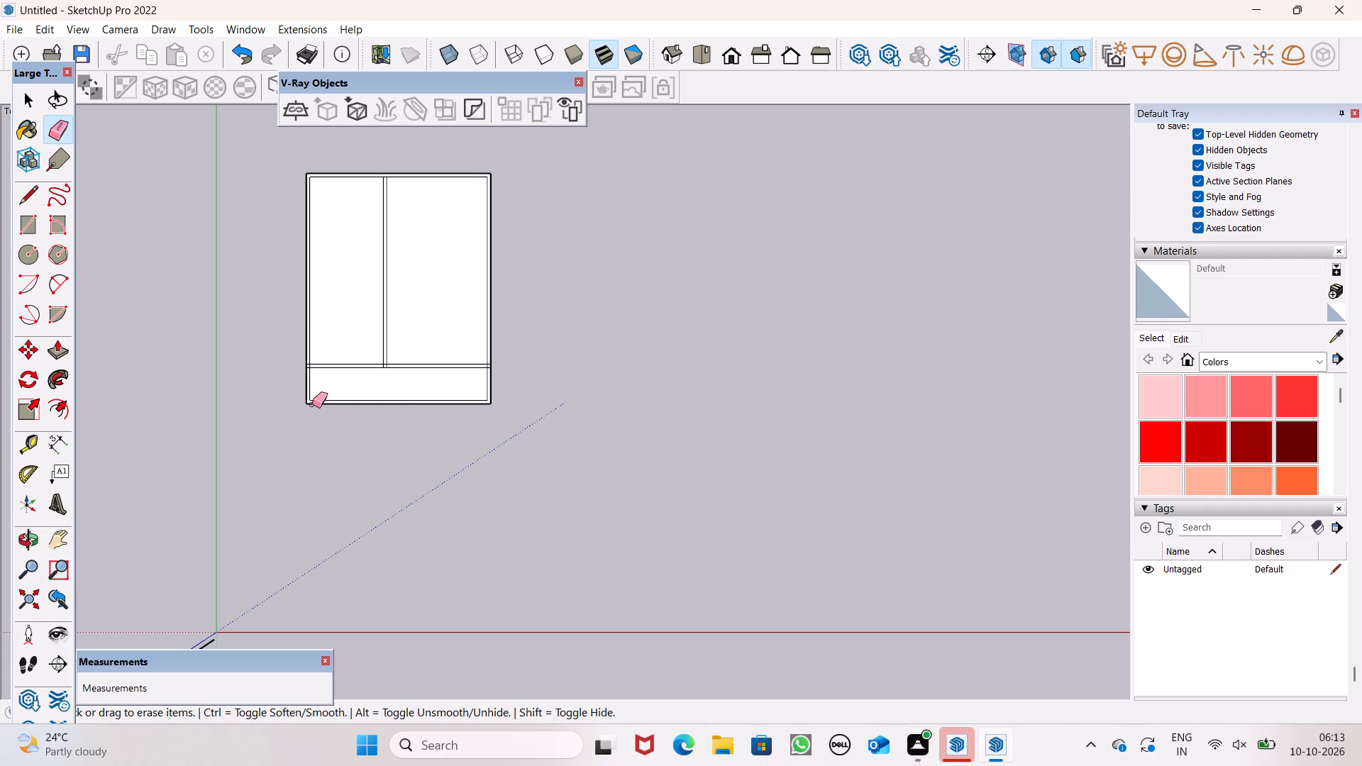
{"action": "scroll", "coordinate": [312, 398], "scroll_direction": "up", "scroll_amount": 14}
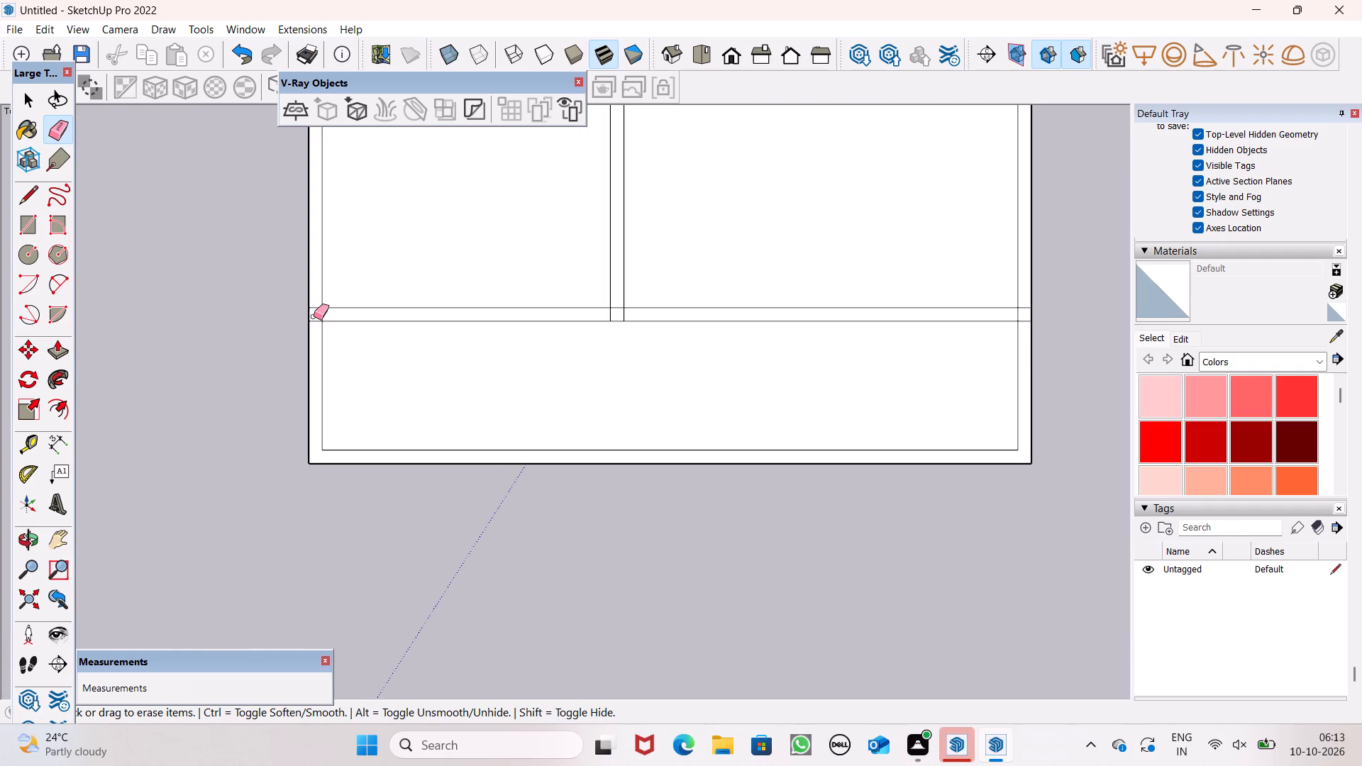
{"action": "scroll", "coordinate": [318, 309], "scroll_direction": "up", "scroll_amount": 8}
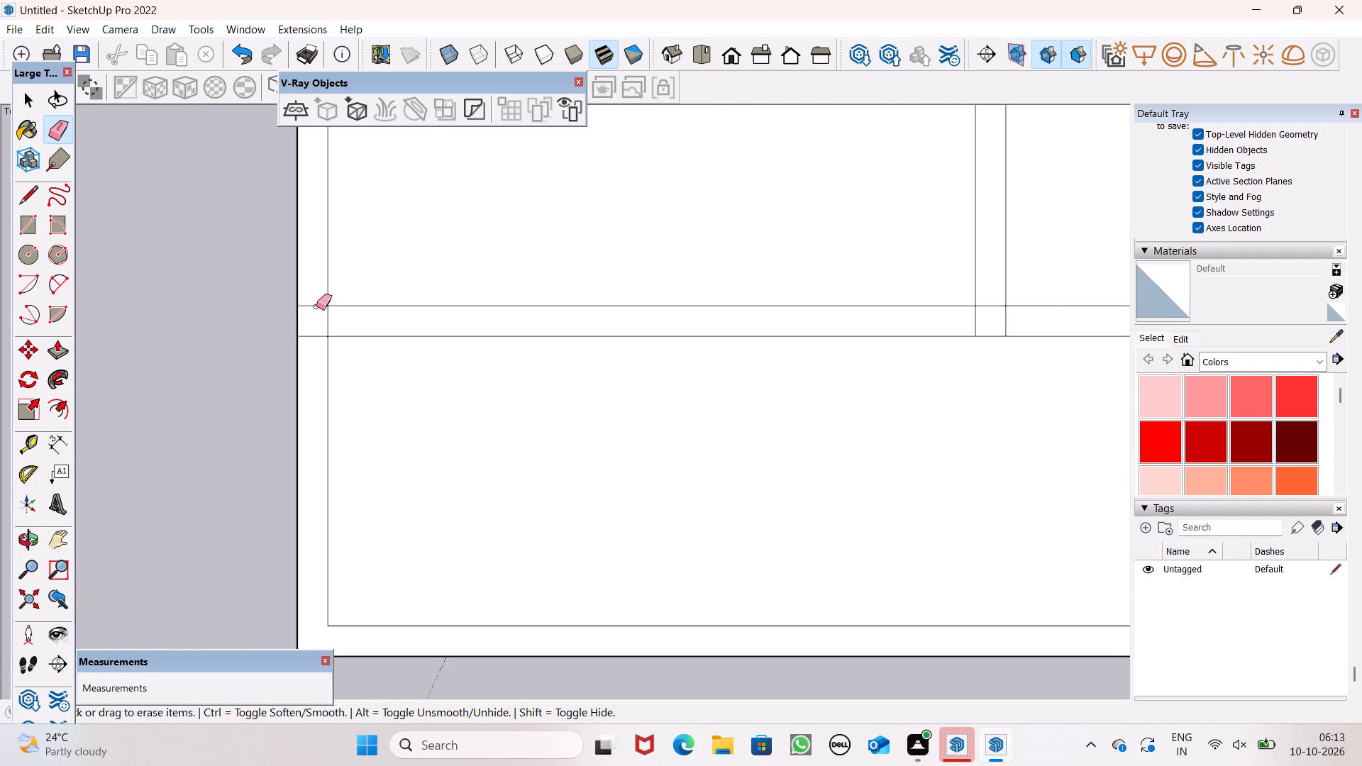
{"action": "scroll", "coordinate": [316, 306], "scroll_direction": "up", "scroll_amount": 5}
{"action": "left_click_drag", "start_coordinate": [315, 303], "coordinate": [349, 329]}
Erase the overlapping segments where the lengthwise partition wall meets the cross wall.
{"action": "scroll", "coordinate": [203, 329], "scroll_direction": "down", "scroll_amount": 7}
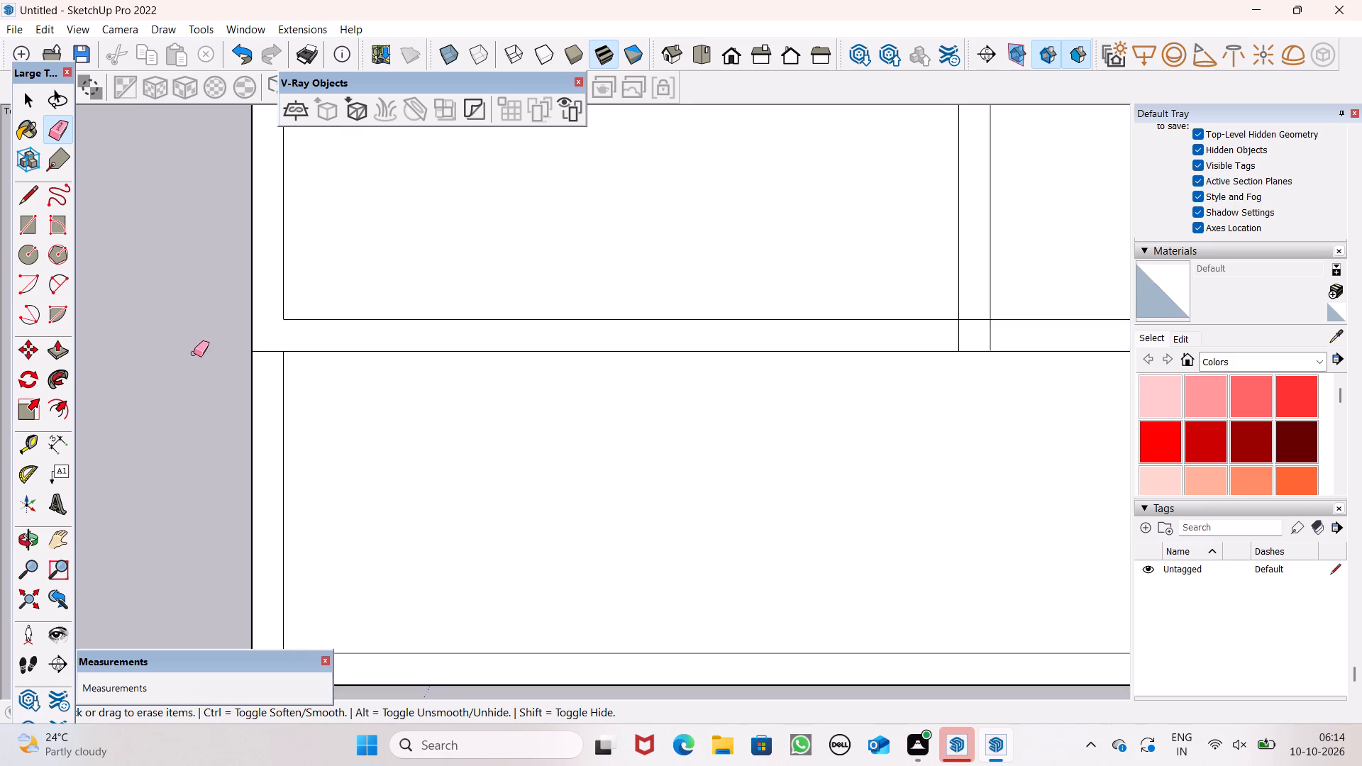
{"action": "scroll", "coordinate": [189, 362], "scroll_direction": "down", "scroll_amount": 7}
{"action": "scroll", "coordinate": [411, 379], "scroll_direction": "down", "scroll_amount": 5}
{"action": "scroll", "coordinate": [560, 418], "scroll_direction": "up", "scroll_amount": 6}
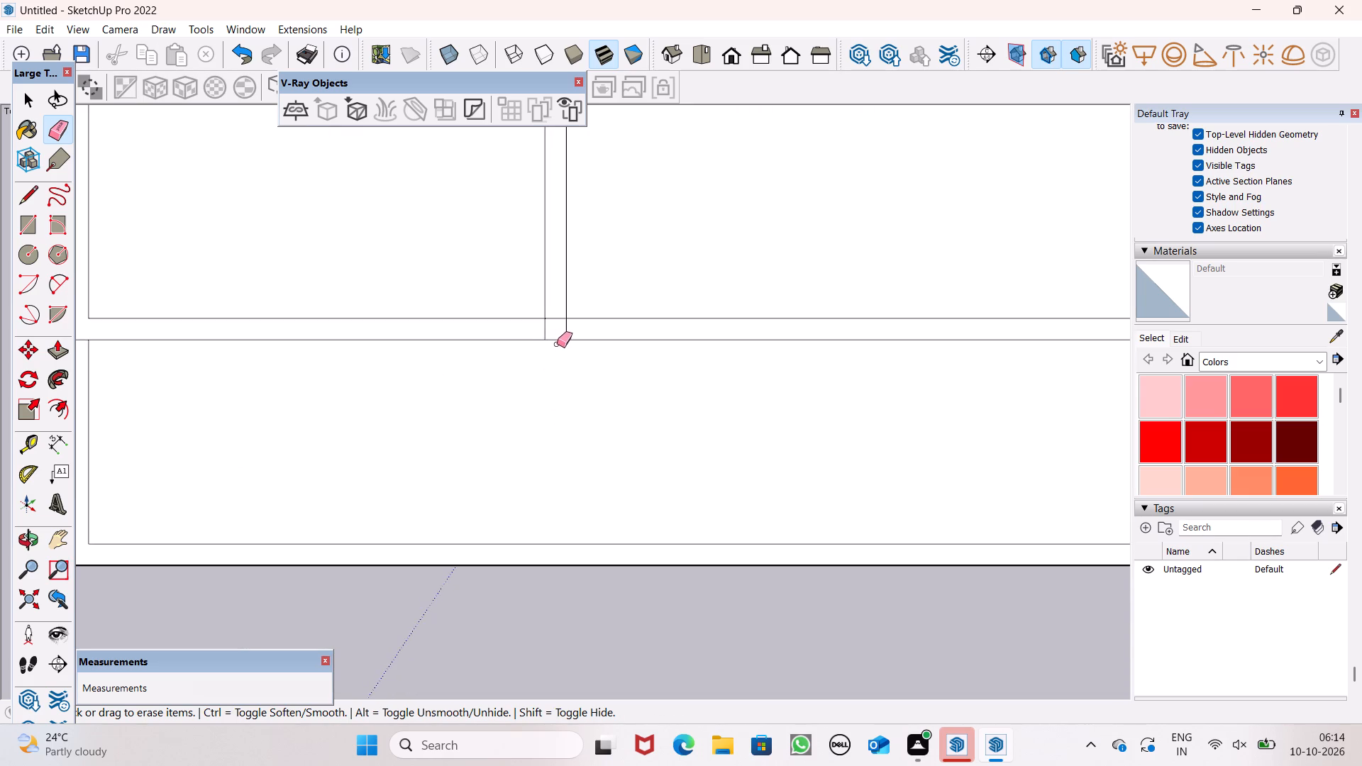
{"action": "scroll", "coordinate": [557, 343], "scroll_direction": "up", "scroll_amount": 6}
{"action": "left_click_drag", "start_coordinate": [562, 289], "coordinate": [535, 328]}
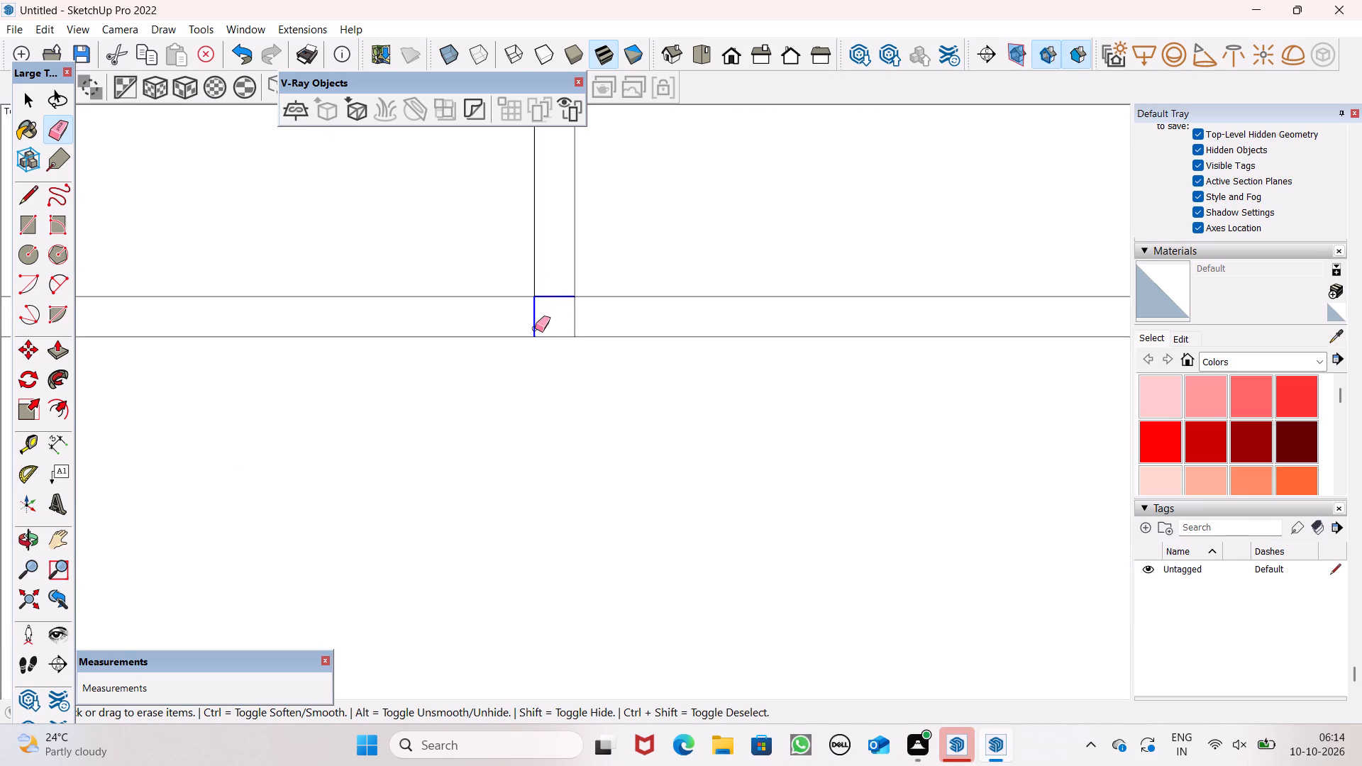
{"action": "left_click_drag", "start_coordinate": [535, 328], "coordinate": [571, 315]}
{"action": "left_click", "coordinate": [574, 309]}
Erase the overlapping line segments where the cross wall meets the outer wall farthest from the green axis.
{"action": "scroll", "coordinate": [470, 347], "scroll_direction": "down", "scroll_amount": 6}
{"action": "scroll", "coordinate": [240, 421], "scroll_direction": "down", "scroll_amount": 8}
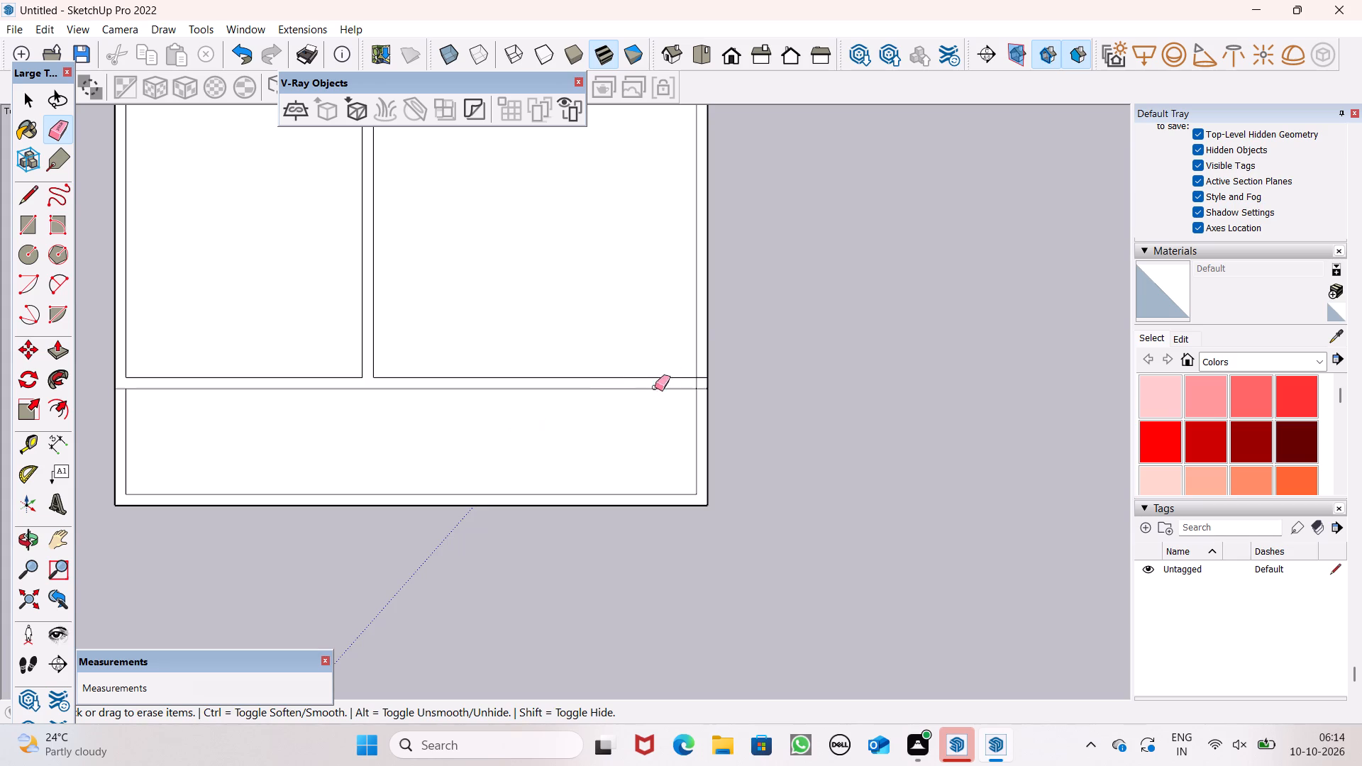
{"action": "scroll", "coordinate": [685, 363], "scroll_direction": "up", "scroll_amount": 6}
{"action": "scroll", "coordinate": [591, 468], "scroll_direction": "up", "scroll_amount": 7}
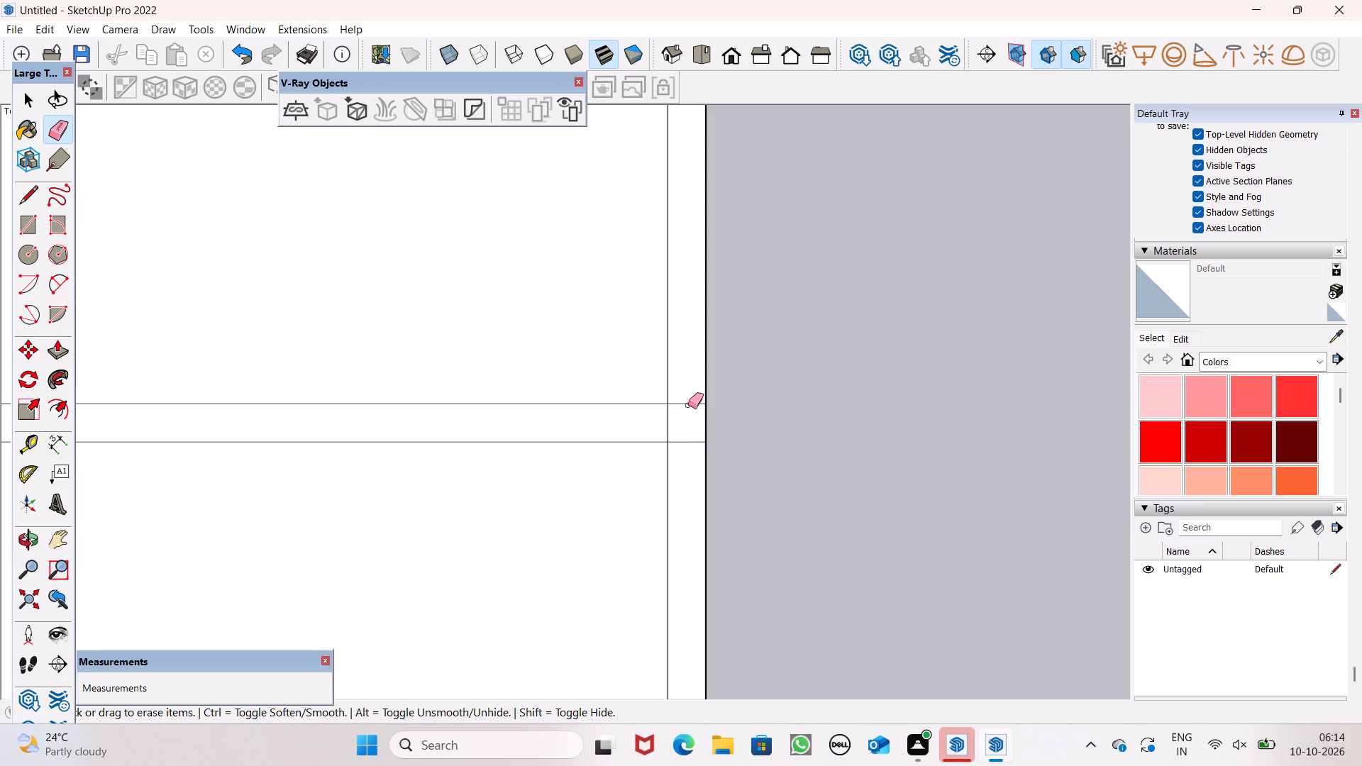
{"action": "left_click_drag", "start_coordinate": [688, 405], "coordinate": [661, 433]}
{"action": "scroll", "coordinate": [836, 413], "scroll_direction": "down", "scroll_amount": 7}
{"action": "scroll", "coordinate": [909, 427], "scroll_direction": "down", "scroll_amount": 5}
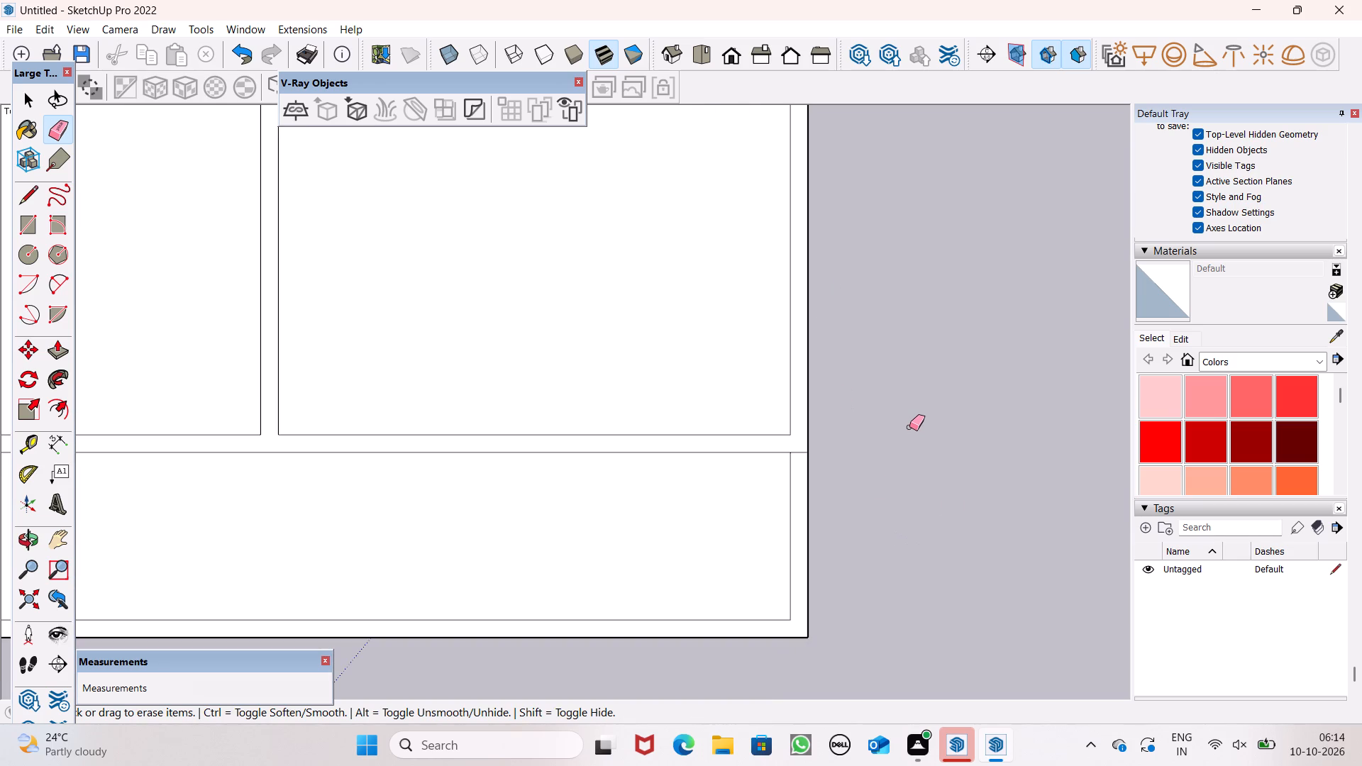
{"action": "key", "text": "space"}
Push/Pull the connected wall outline around the two rooms up to a height of 10'.
{"action": "scroll", "coordinate": [909, 427], "scroll_direction": "down", "scroll_amount": 7}
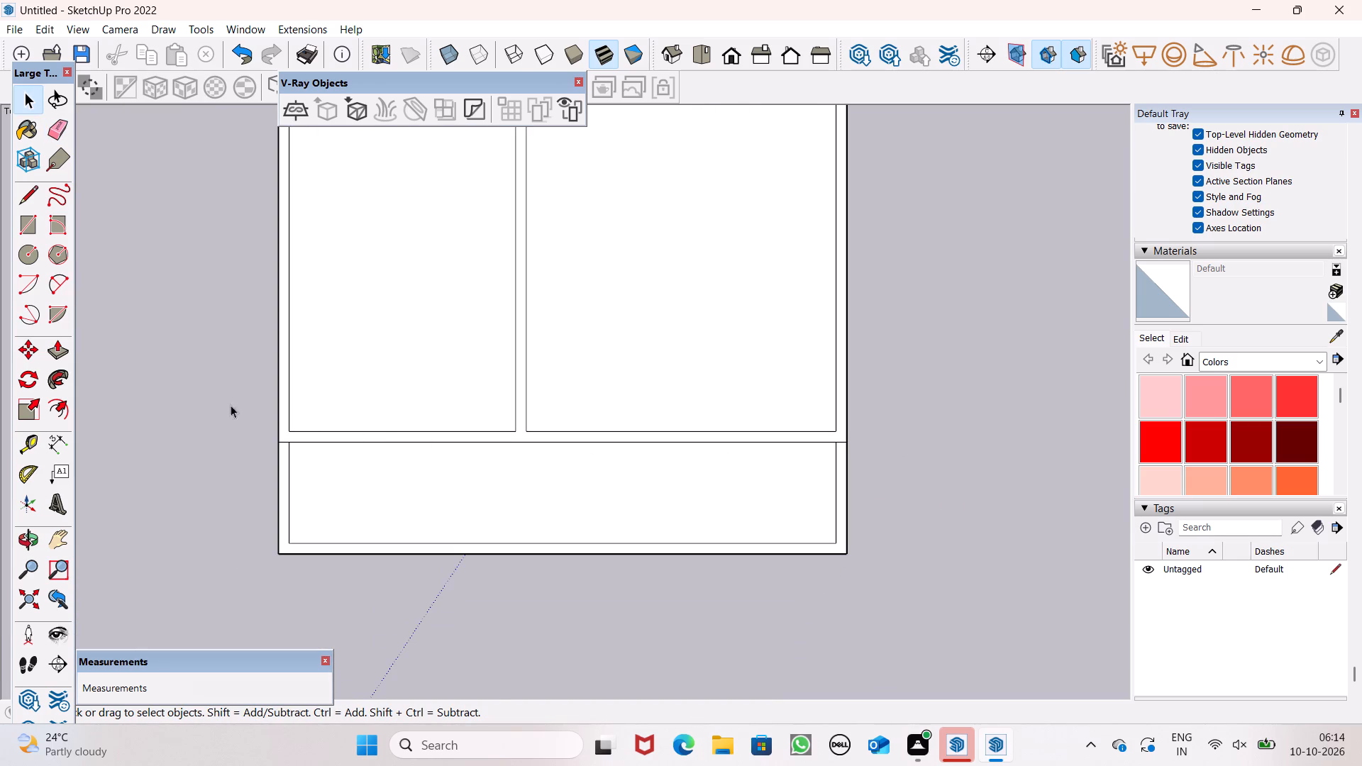
{"action": "left_click", "coordinate": [58, 354]}
{"action": "scroll", "coordinate": [375, 402], "scroll_direction": "down", "scroll_amount": 3}
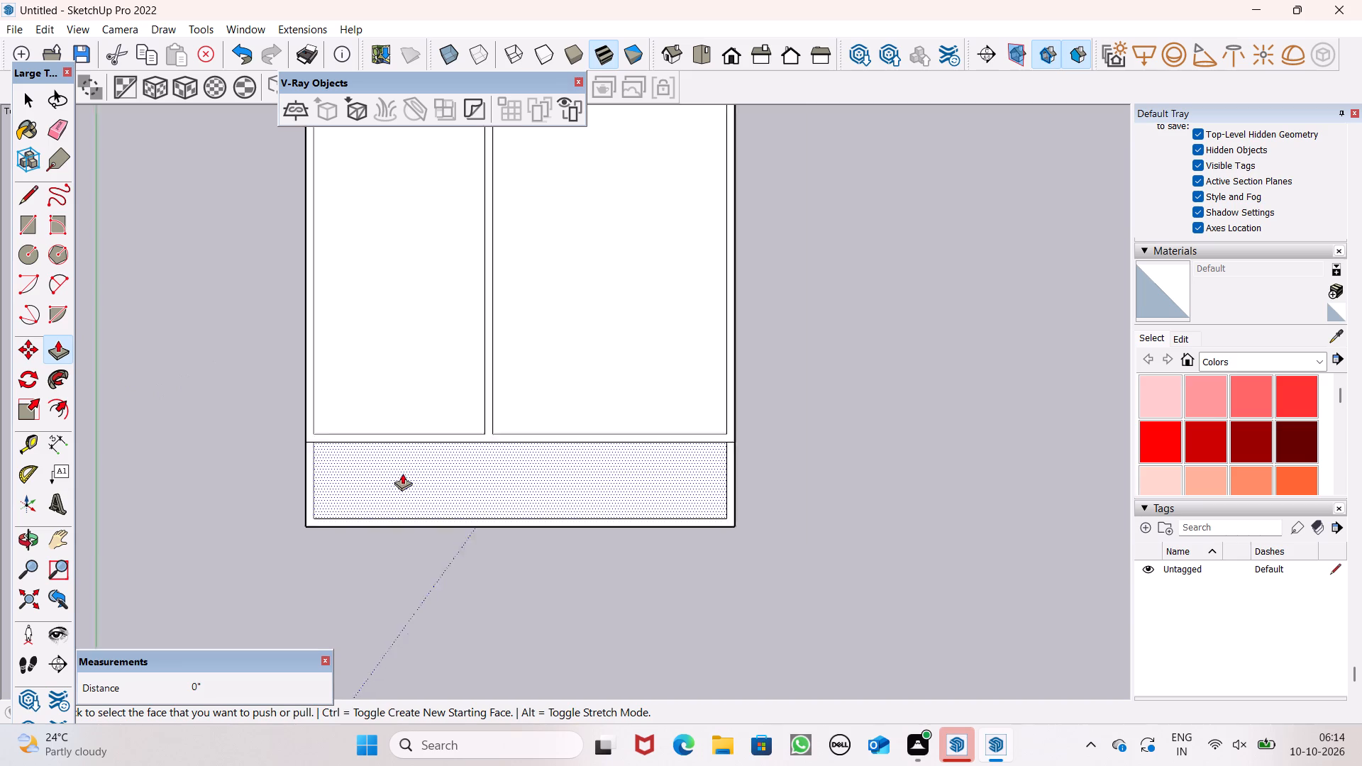
{"action": "scroll", "coordinate": [402, 473], "scroll_direction": "down", "scroll_amount": 5}
{"action": "scroll", "coordinate": [606, 466], "scroll_direction": "up", "scroll_amount": 6}
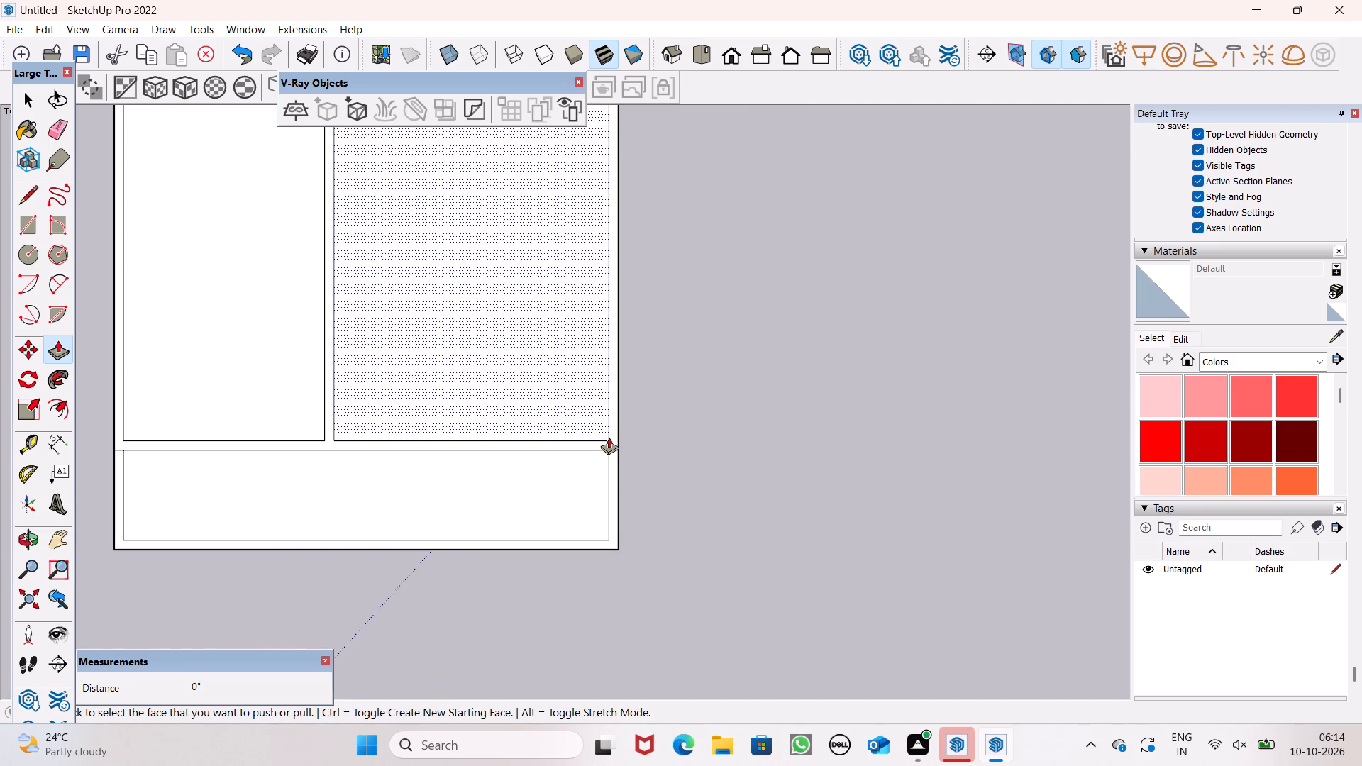
{"action": "left_click_drag", "start_coordinate": [611, 440], "coordinate": [572, 460]}
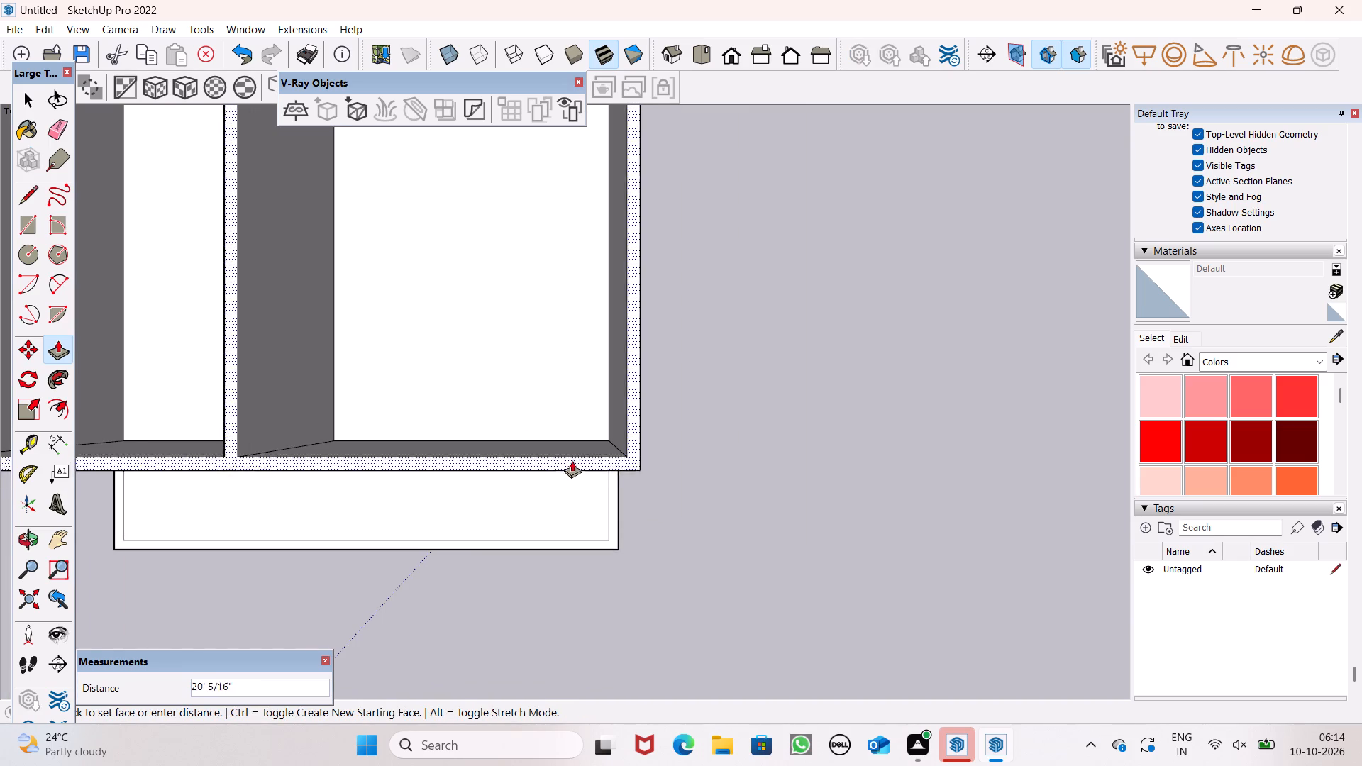
{"action": "left_click_drag", "start_coordinate": [572, 460], "coordinate": [577, 457]}
{"action": "key", "text": "1"}
{"action": "type", "text": "0'"}
{"action": "key", "text": "Return"}
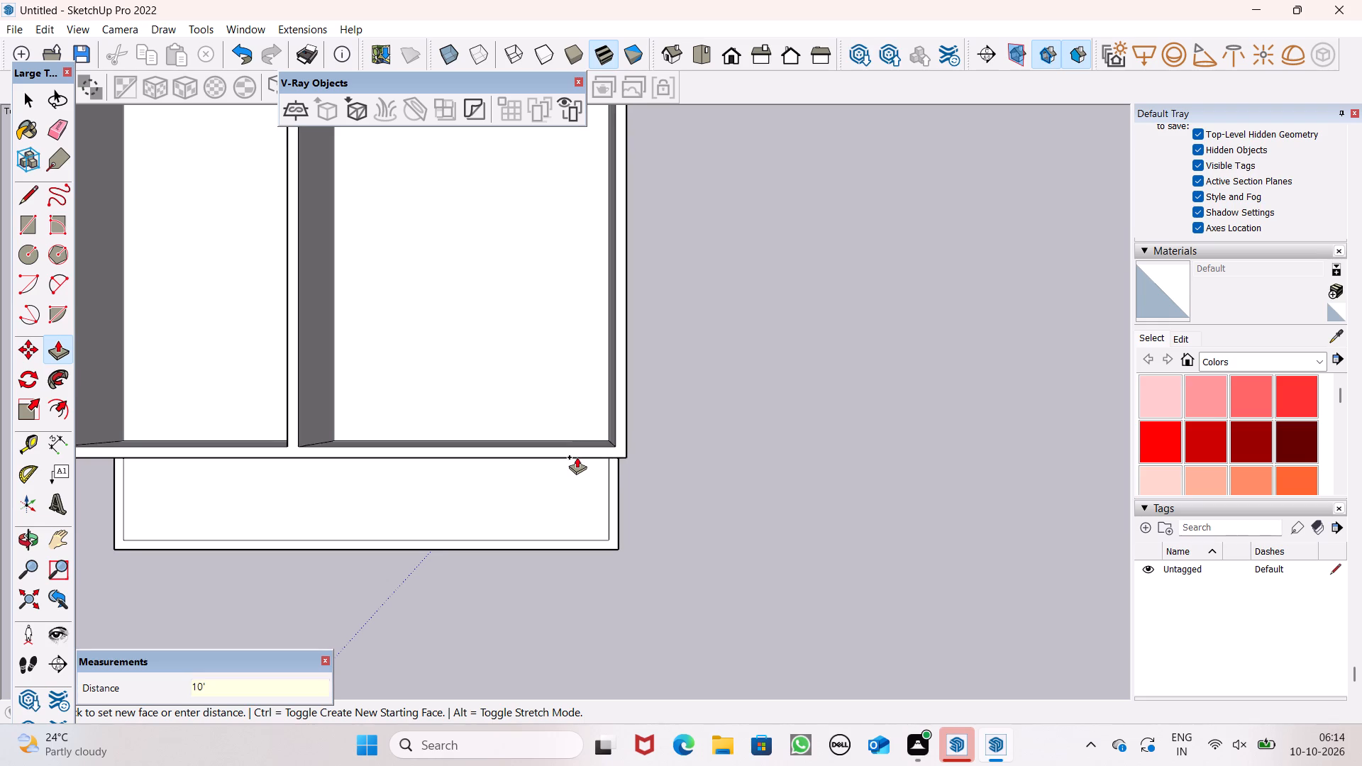
{"action": "left_click_drag", "start_coordinate": [577, 457], "coordinate": [577, 457]}
Examine the raised walls and the flat front strip from above, below and the front.
{"action": "scroll", "coordinate": [605, 448], "scroll_direction": "down", "scroll_amount": 9}
{"action": "middle_click_drag", "start_coordinate": [676, 533], "coordinate": [644, 284]}
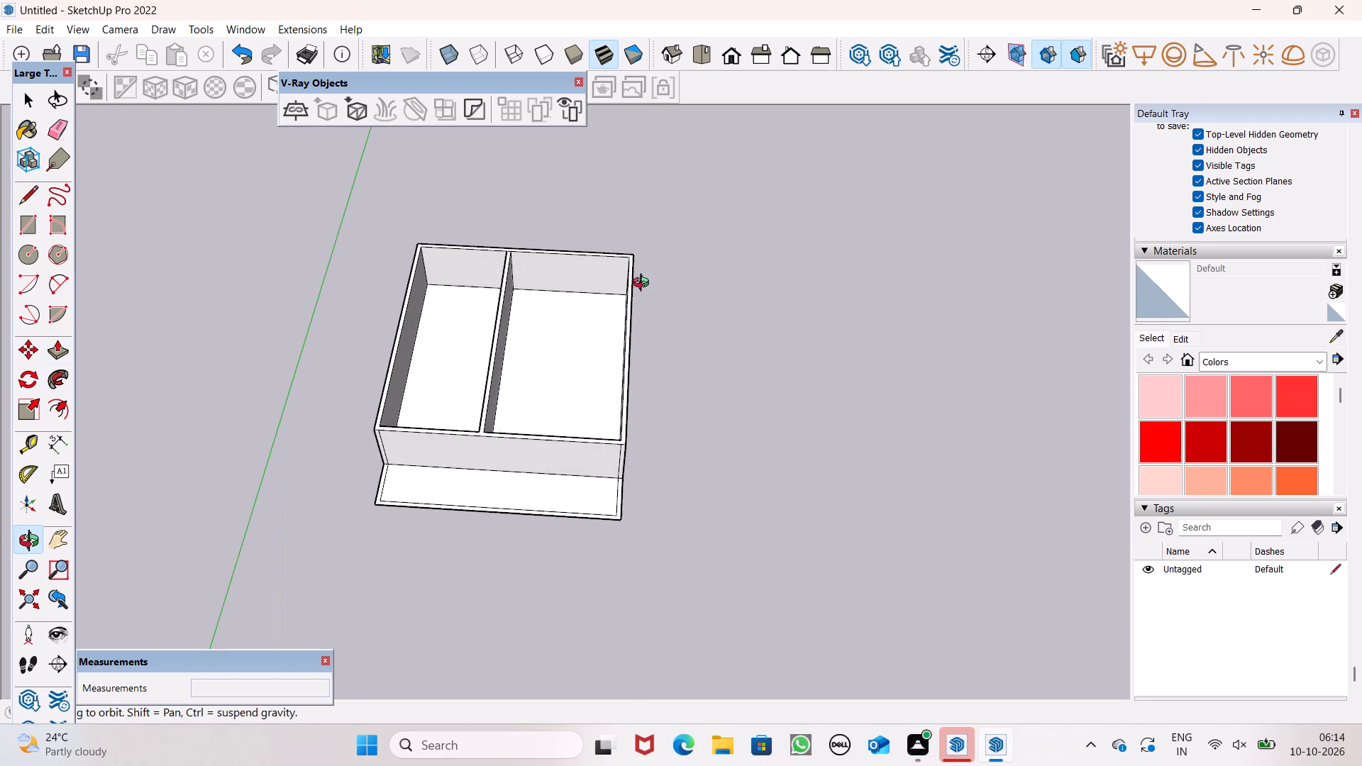
{"action": "middle_click_drag", "start_coordinate": [644, 284], "coordinate": [658, 263]}
{"action": "middle_click_drag", "start_coordinate": [614, 343], "coordinate": [736, 0]}
{"action": "scroll", "coordinate": [731, 0], "scroll_direction": "up", "scroll_amount": 1}
{"action": "middle_click_drag", "start_coordinate": [680, 333], "coordinate": [684, 168]}
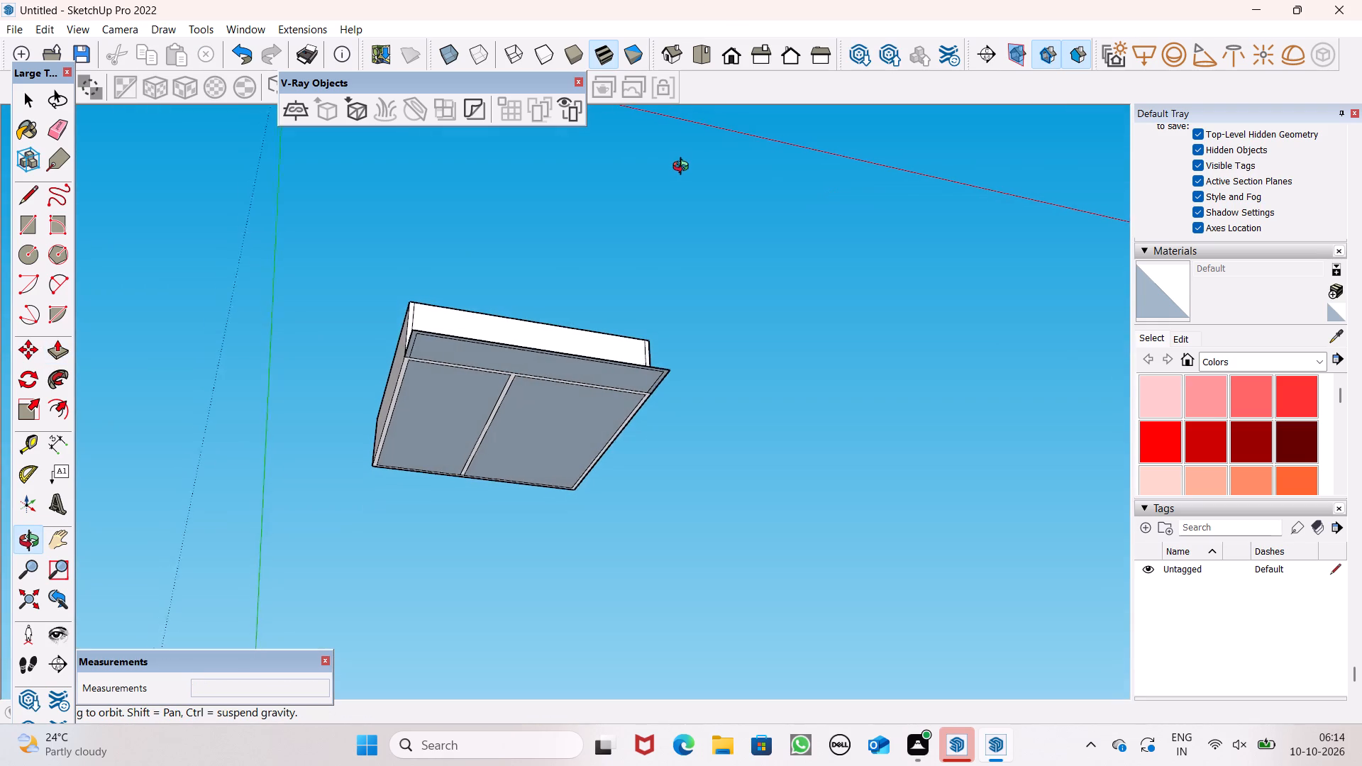
{"action": "middle_click_drag", "start_coordinate": [684, 168], "coordinate": [838, 265]}
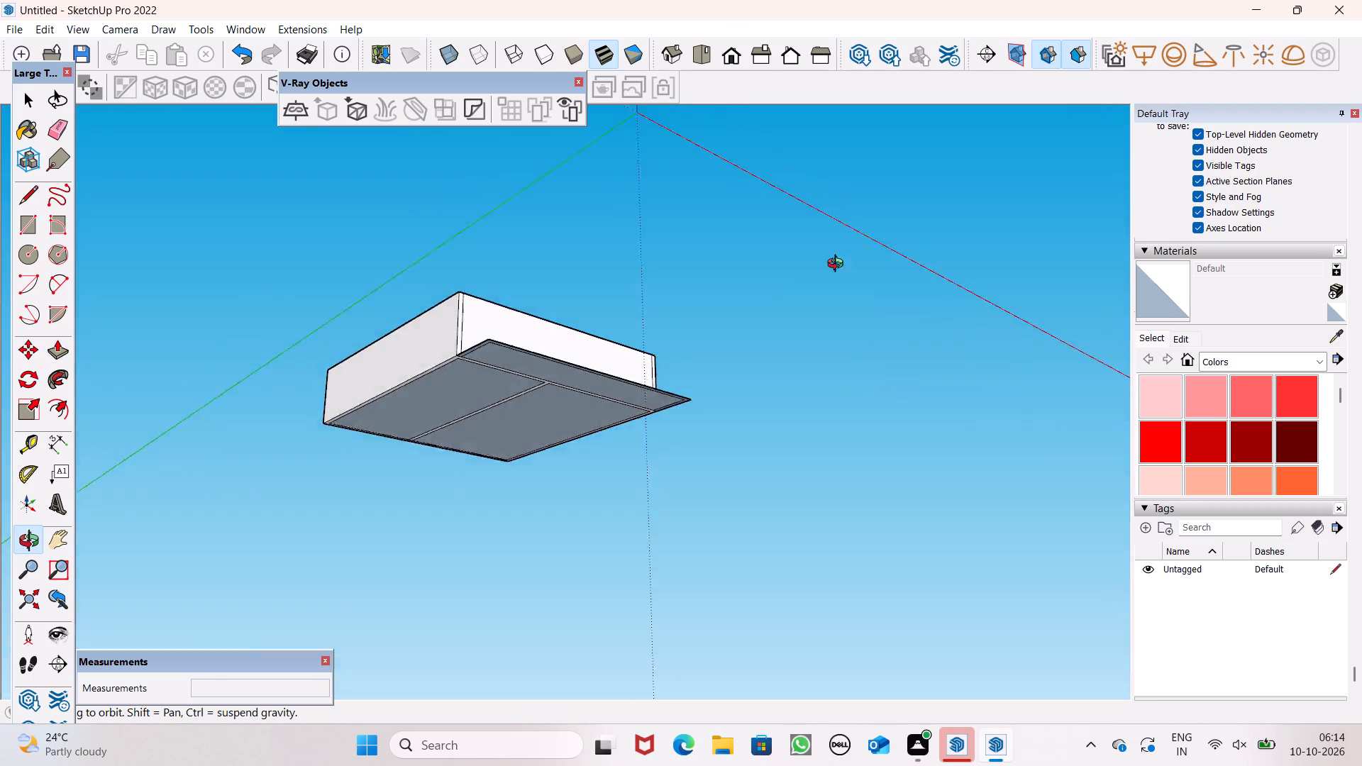
{"action": "middle_click_drag", "start_coordinate": [838, 265], "coordinate": [834, 308]}
{"action": "middle_click_drag", "start_coordinate": [538, 411], "coordinate": [465, 300]}
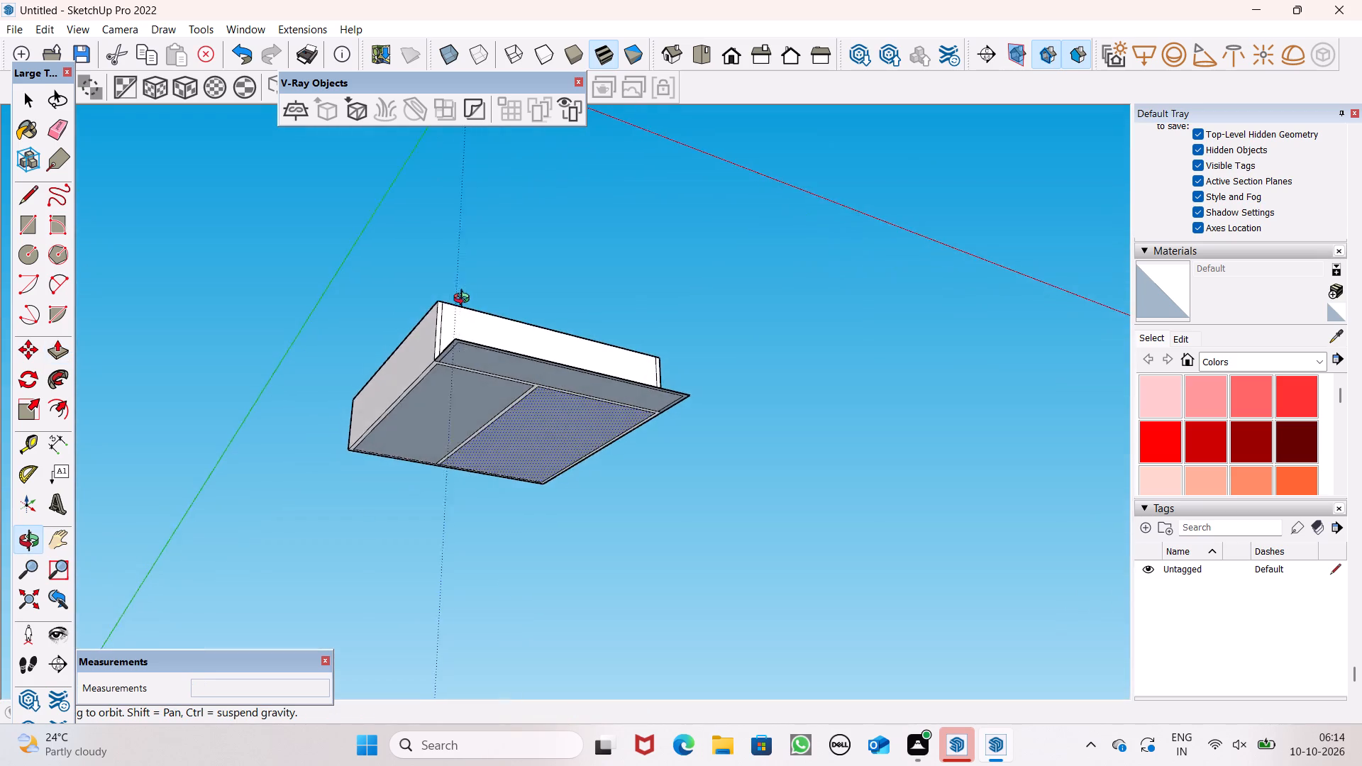
{"action": "middle_click_drag", "start_coordinate": [465, 300], "coordinate": [250, 592]}
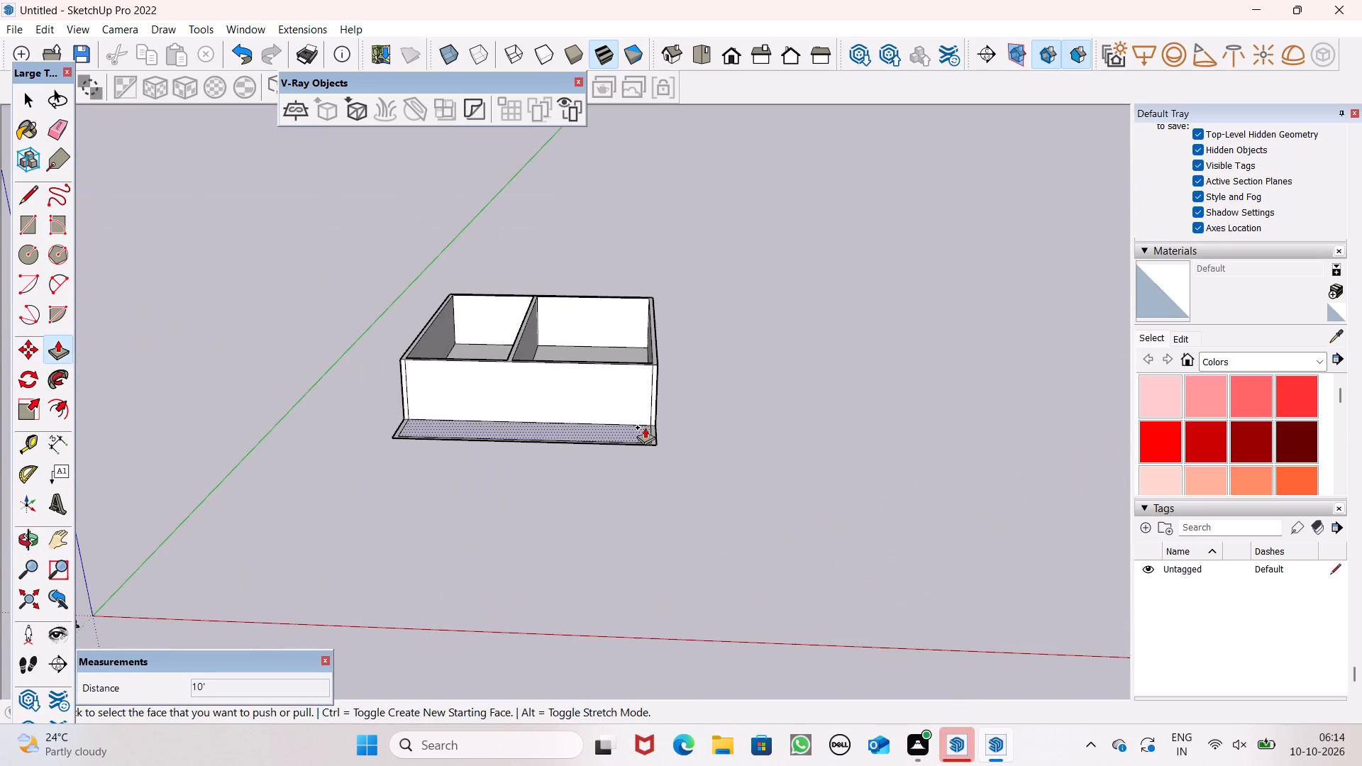
{"action": "scroll", "coordinate": [636, 418], "scroll_direction": "up", "scroll_amount": 2}
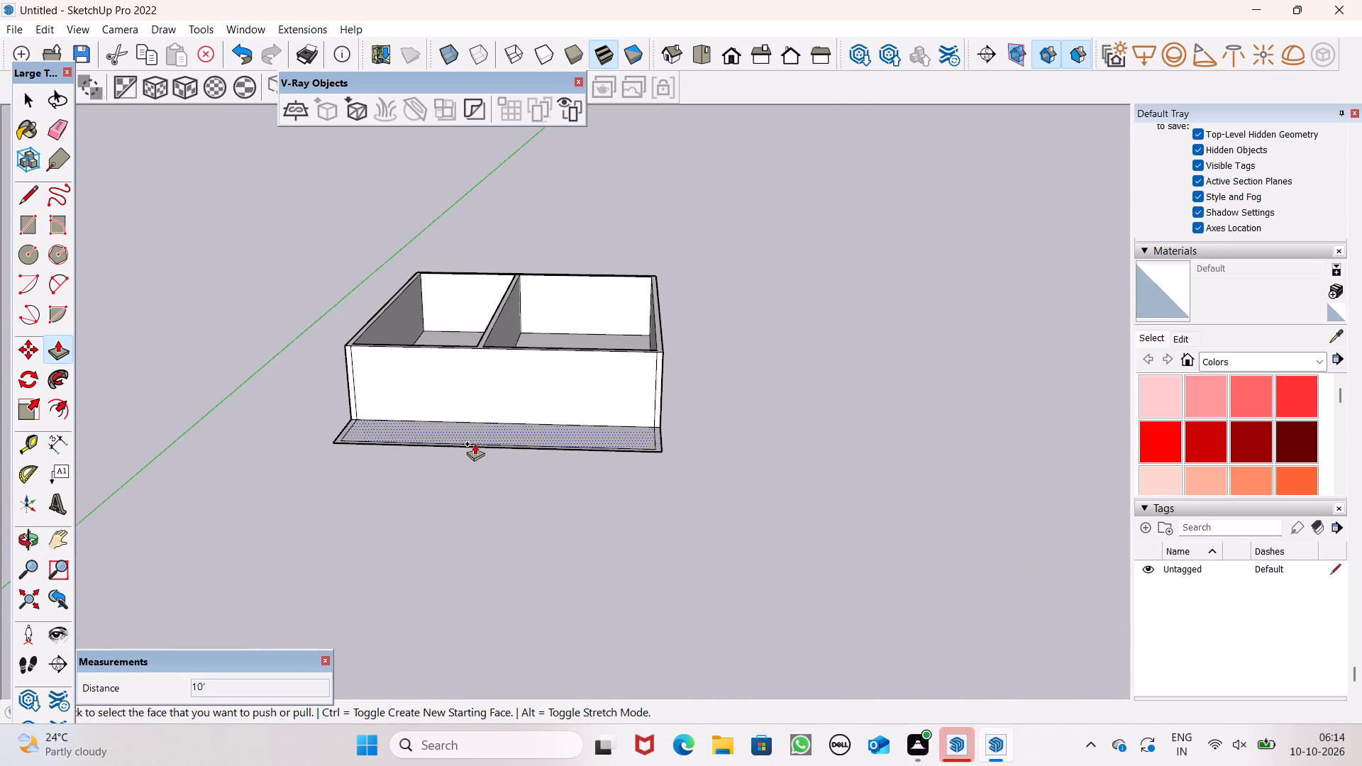
{"action": "scroll", "coordinate": [475, 443], "scroll_direction": "down", "scroll_amount": 2}
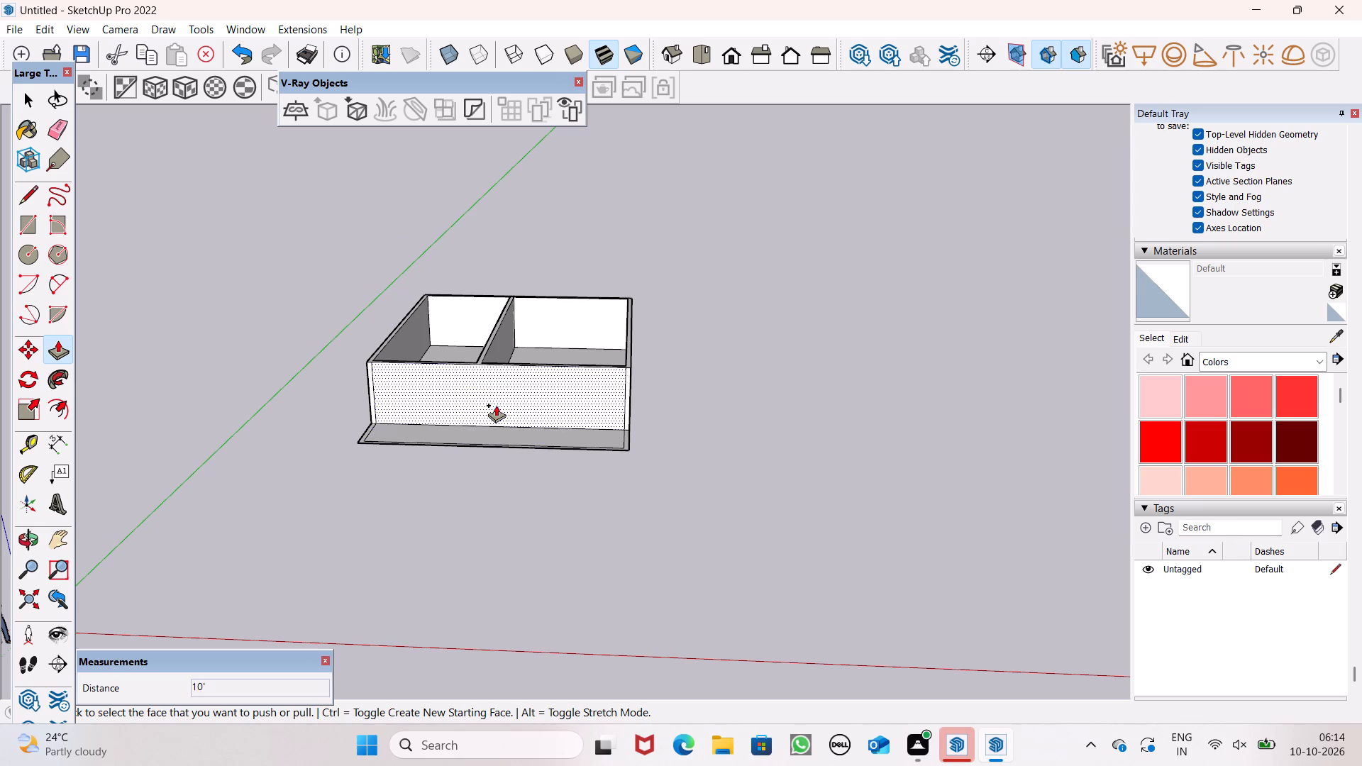
{"action": "scroll", "coordinate": [496, 405], "scroll_direction": "up", "scroll_amount": 6}
{"action": "scroll", "coordinate": [502, 401], "scroll_direction": "down", "scroll_amount": 2}
{"action": "middle_click_drag", "start_coordinate": [496, 402], "coordinate": [565, 568]}
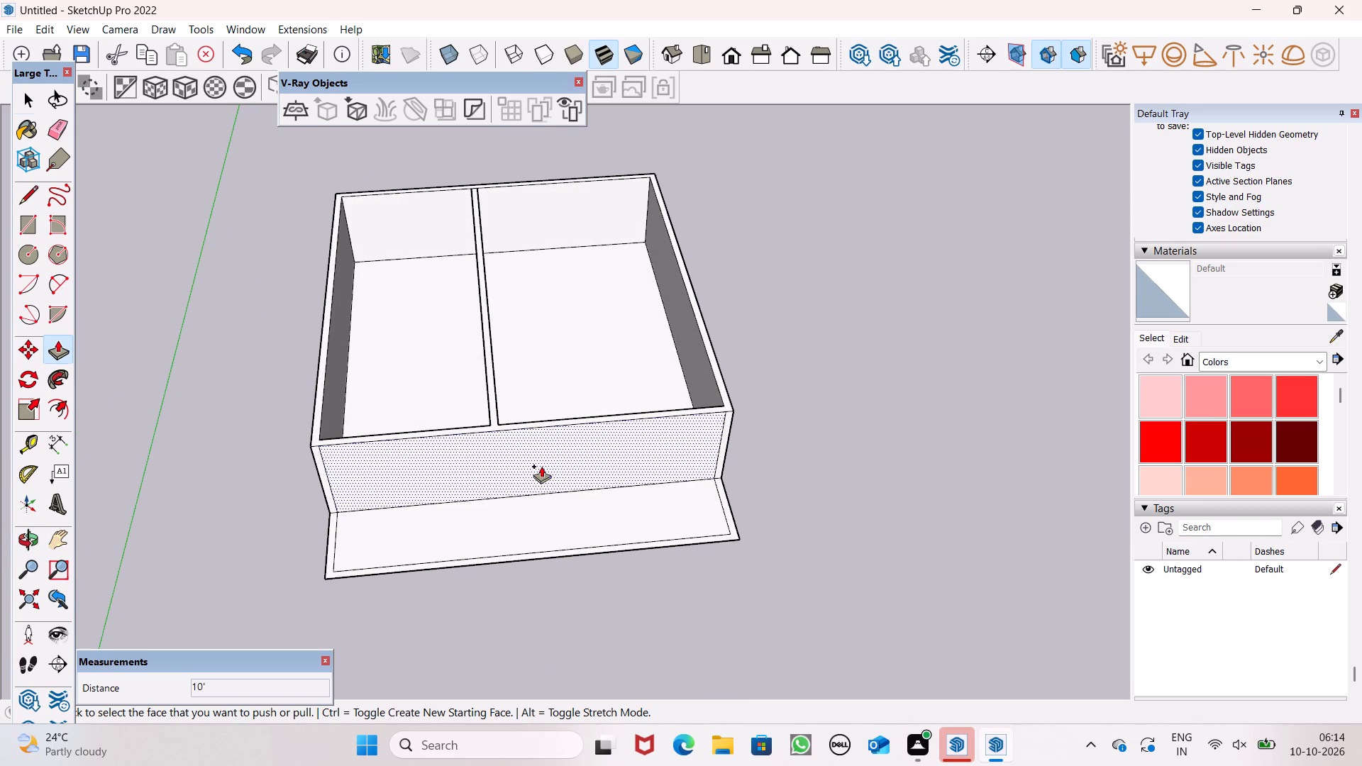
{"action": "key", "text": "space"}
{"action": "middle_click_drag", "start_coordinate": [570, 455], "coordinate": [579, 525]}
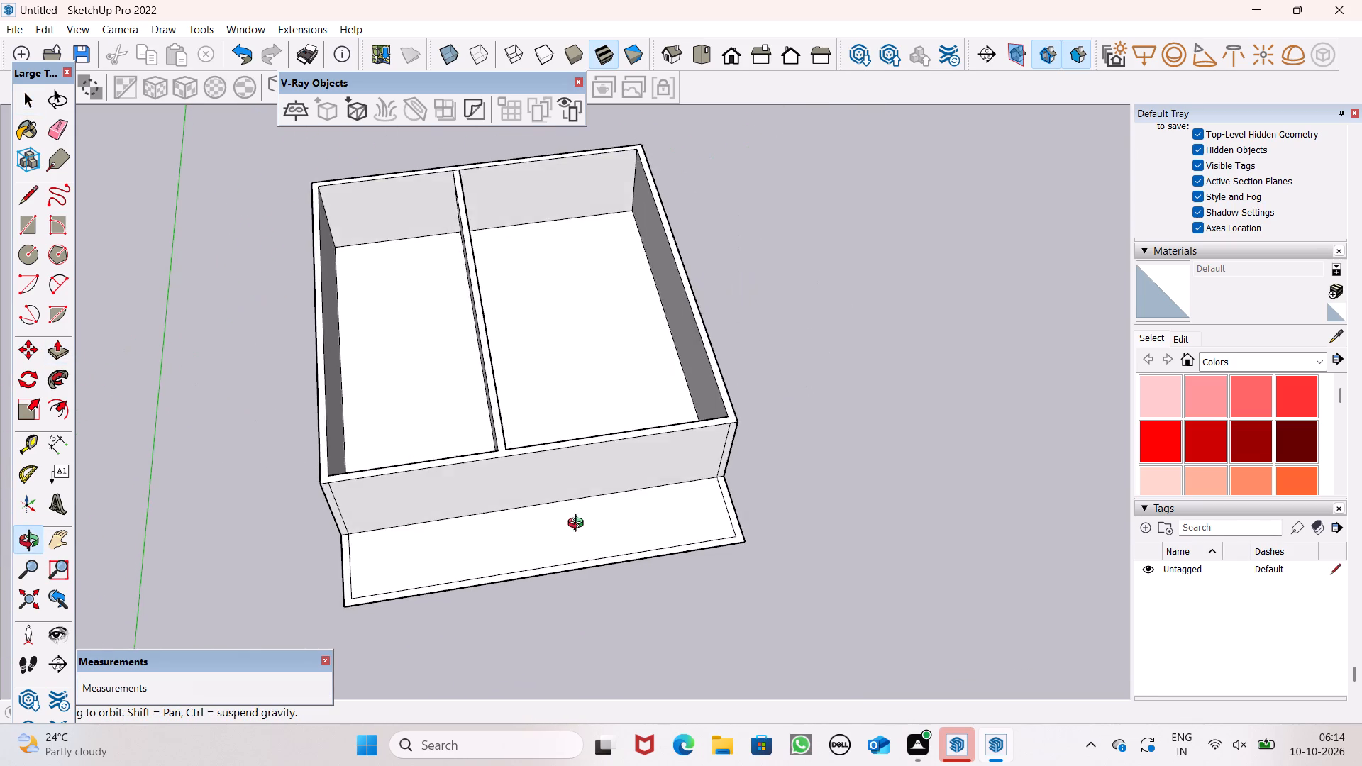
{"action": "middle_click_drag", "start_coordinate": [579, 525], "coordinate": [357, 331]}
{"action": "scroll", "coordinate": [526, 453], "scroll_direction": "up", "scroll_amount": 1}
{"action": "scroll", "coordinate": [431, 384], "scroll_direction": "down", "scroll_amount": 3}
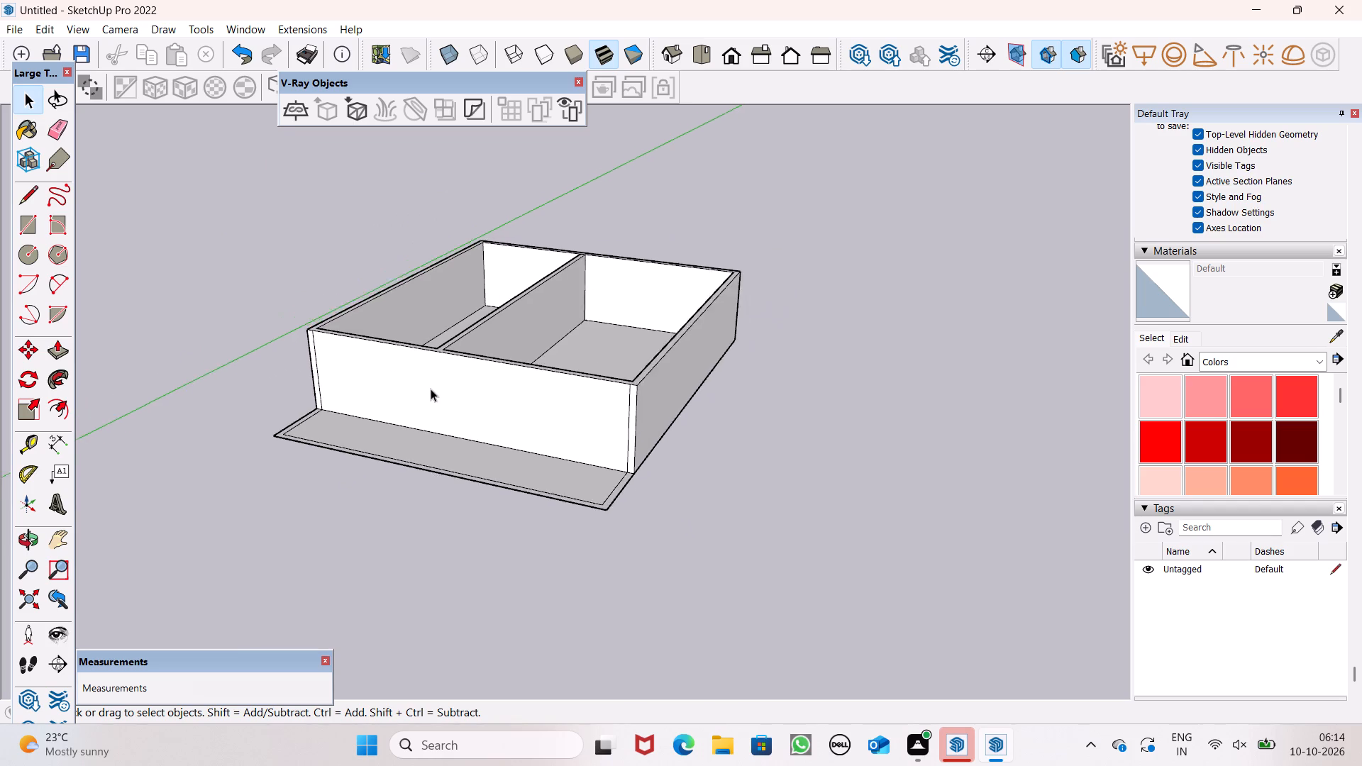
{"action": "middle_click_drag", "start_coordinate": [409, 405], "coordinate": [579, 362]}
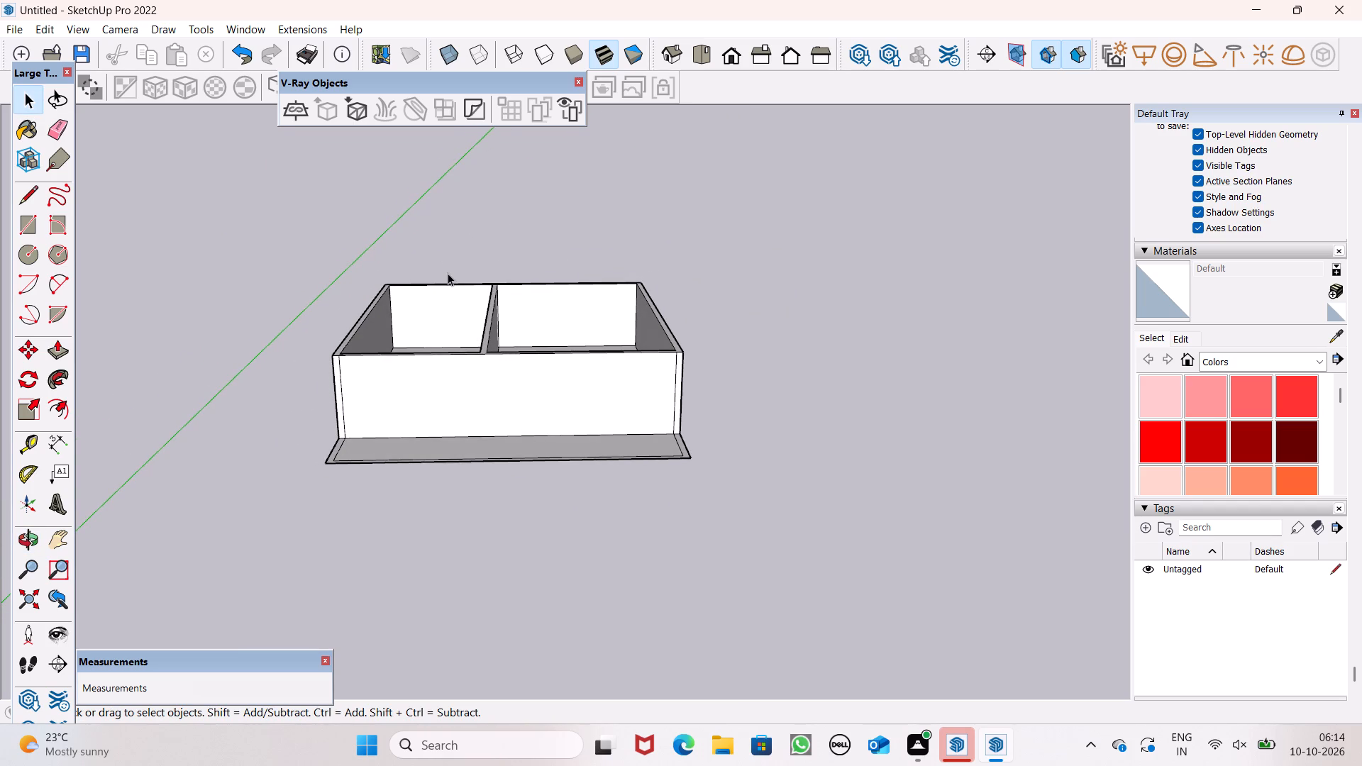
{"action": "scroll", "coordinate": [462, 401], "scroll_direction": "up", "scroll_amount": 1}
{"action": "middle_click_drag", "start_coordinate": [468, 412], "coordinate": [312, 497]}
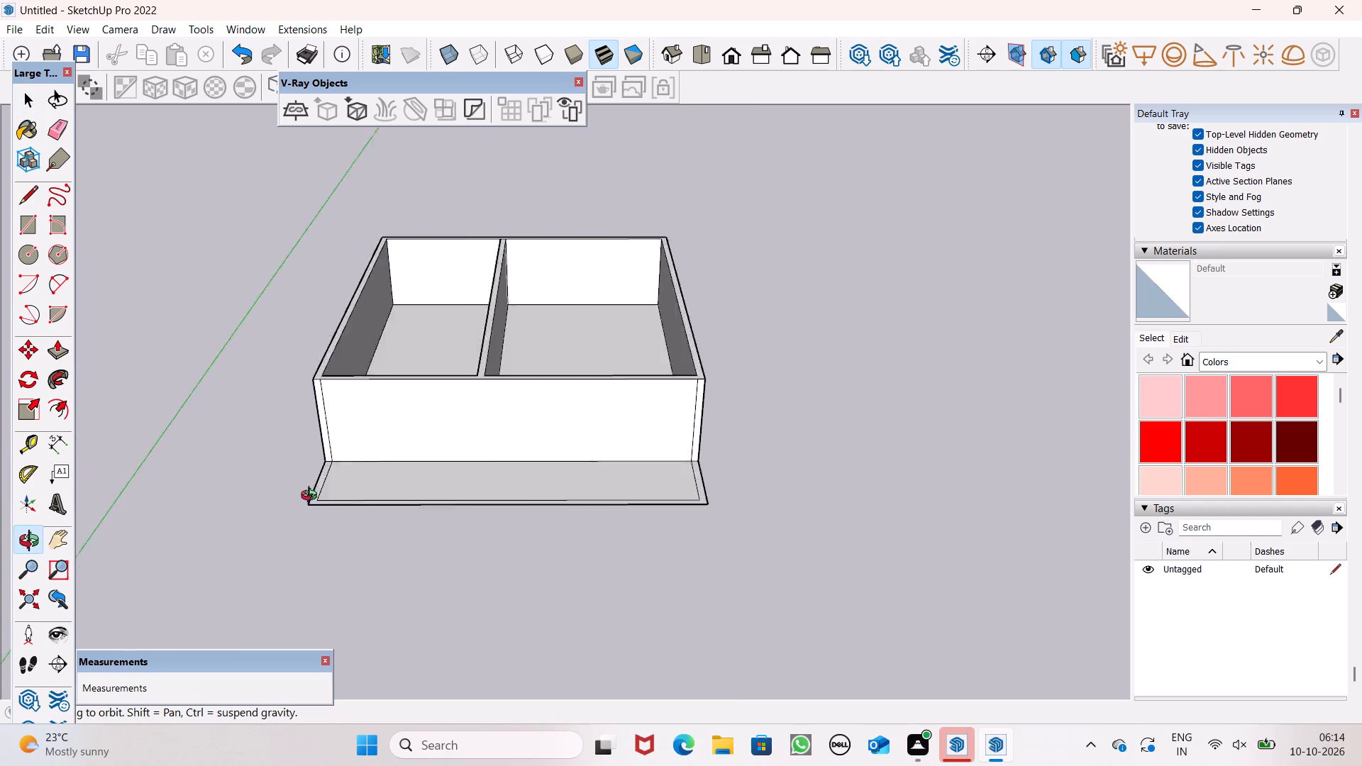
{"action": "middle_click_drag", "start_coordinate": [312, 497], "coordinate": [502, 464]}
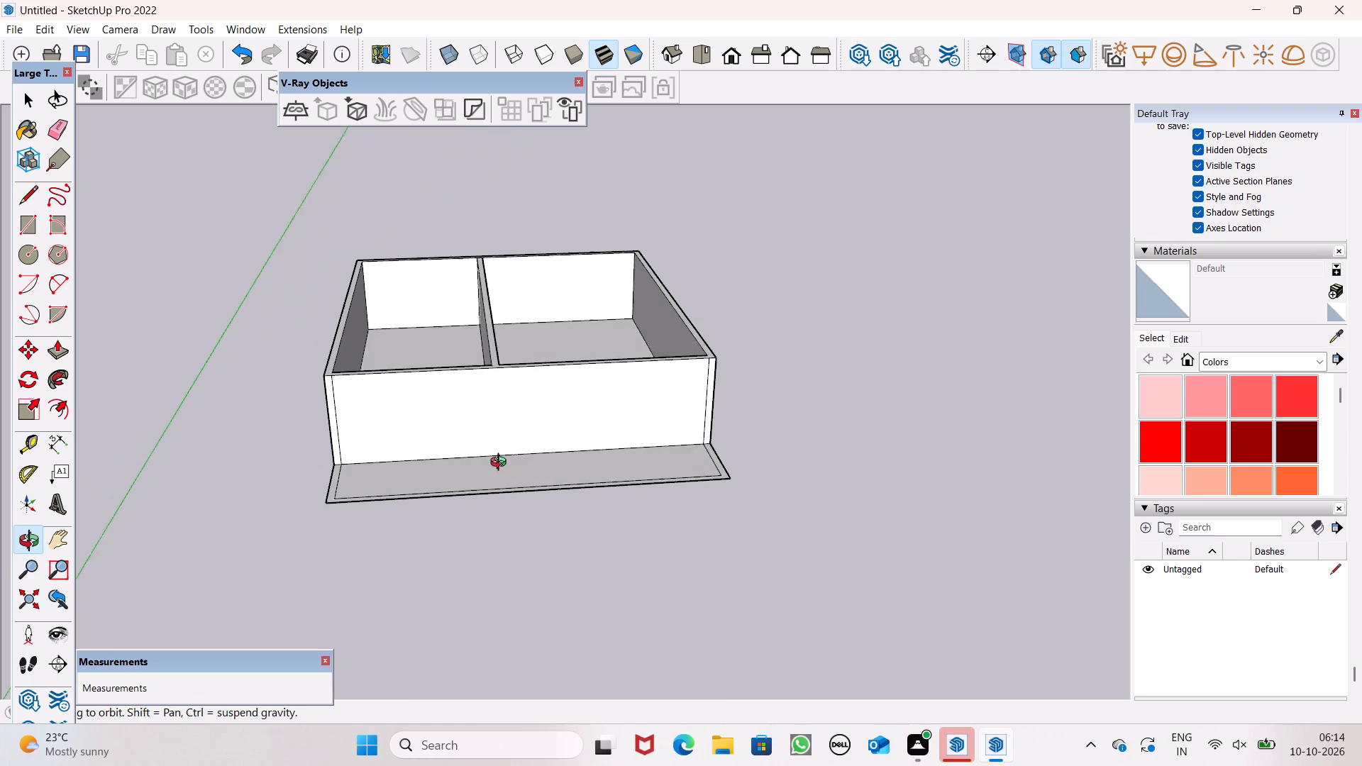
{"action": "middle_click_drag", "start_coordinate": [502, 464], "coordinate": [503, 472]}
{"action": "scroll", "coordinate": [494, 439], "scroll_direction": "up", "scroll_amount": 1}
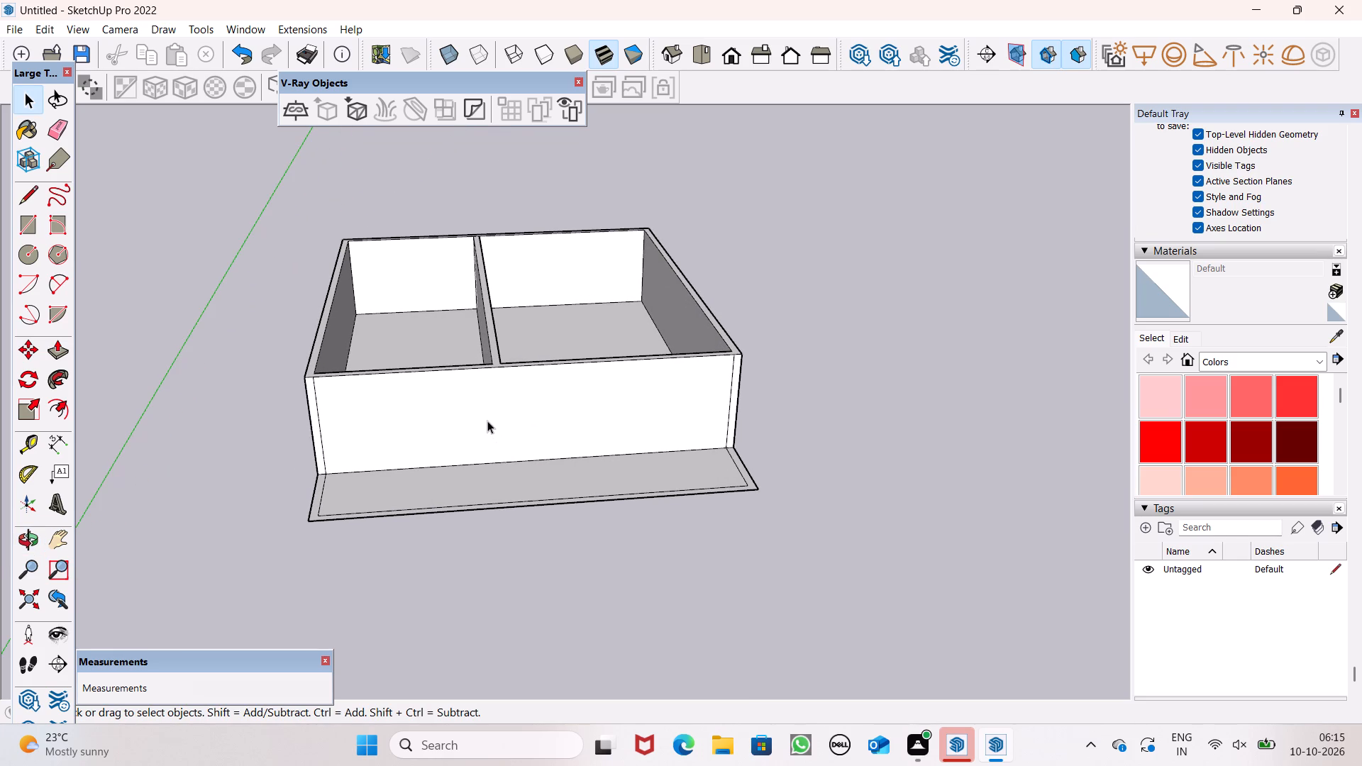
{"action": "scroll", "coordinate": [445, 354], "scroll_direction": "up", "scroll_amount": 4}
{"action": "scroll", "coordinate": [447, 357], "scroll_direction": "down", "scroll_amount": 3}
{"action": "middle_click_drag", "start_coordinate": [655, 489], "coordinate": [612, 484]}
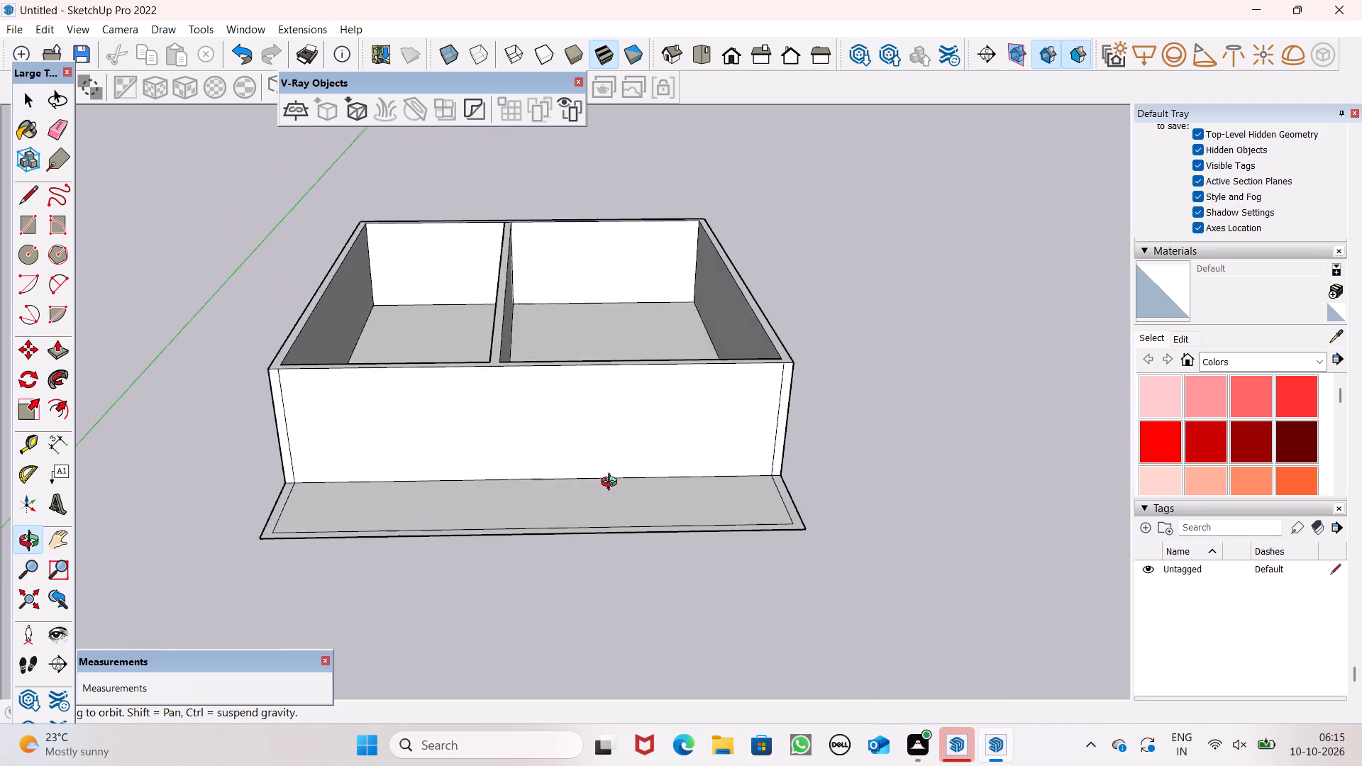
{"action": "middle_click_drag", "start_coordinate": [612, 484], "coordinate": [592, 436]}
Push/Pull the inner face of the narrower room's front wall about 17' into the room.
{"action": "scroll", "coordinate": [593, 436], "scroll_direction": "up", "scroll_amount": 1}
{"action": "middle_click_drag", "start_coordinate": [529, 426], "coordinate": [575, 560]}
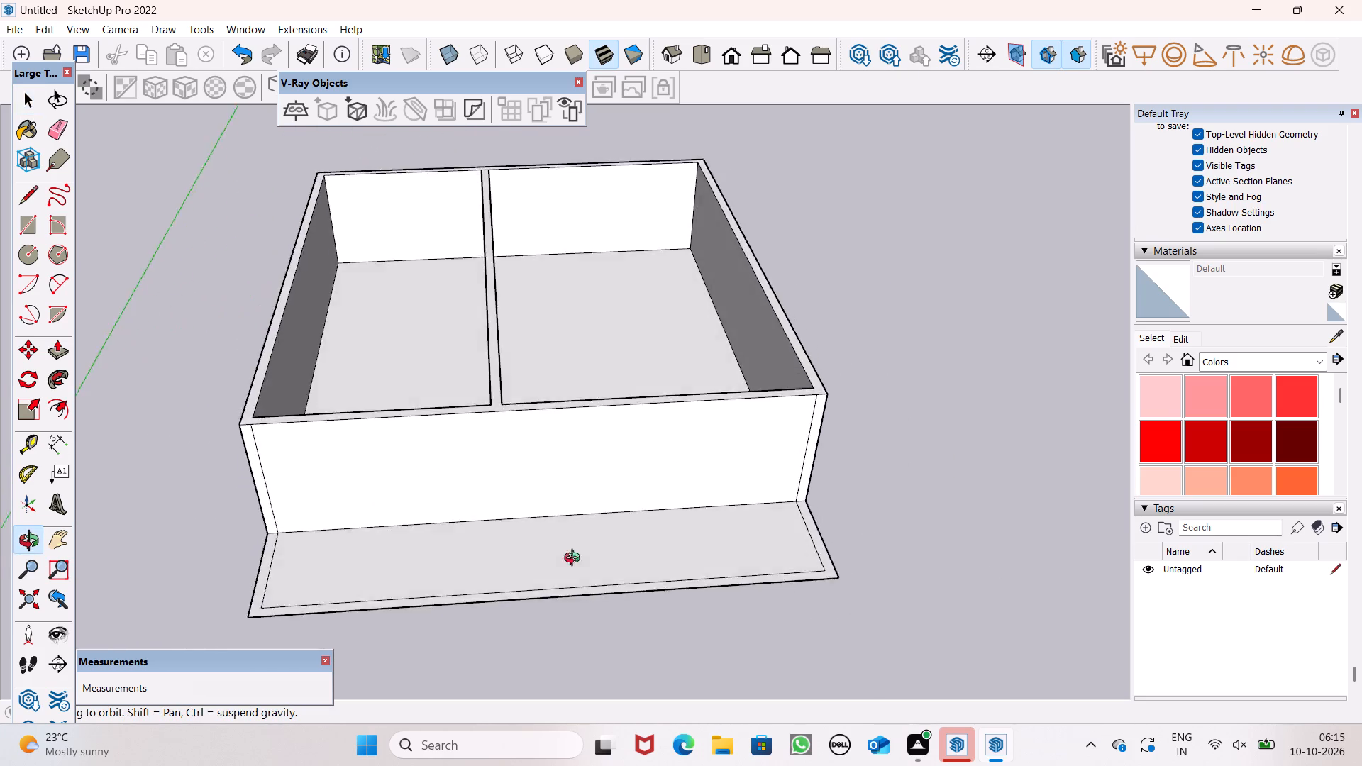
{"action": "middle_click_drag", "start_coordinate": [575, 560], "coordinate": [589, 643]}
{"action": "scroll", "coordinate": [503, 497], "scroll_direction": "up", "scroll_amount": 1}
{"action": "middle_click_drag", "start_coordinate": [504, 497], "coordinate": [477, 598]}
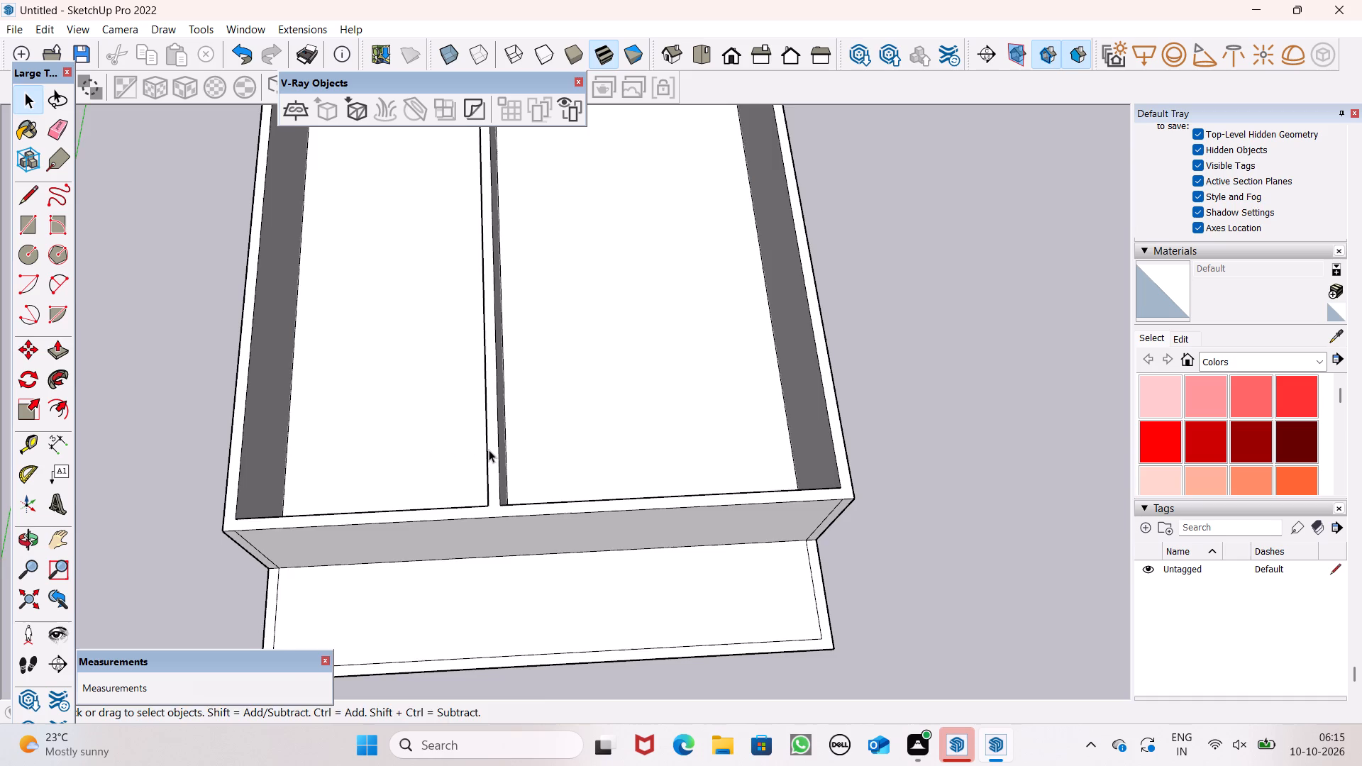
{"action": "middle_click_drag", "start_coordinate": [489, 450], "coordinate": [463, 634]}
{"action": "scroll", "coordinate": [487, 431], "scroll_direction": "up", "scroll_amount": 1}
{"action": "middle_click_drag", "start_coordinate": [487, 431], "coordinate": [489, 510]}
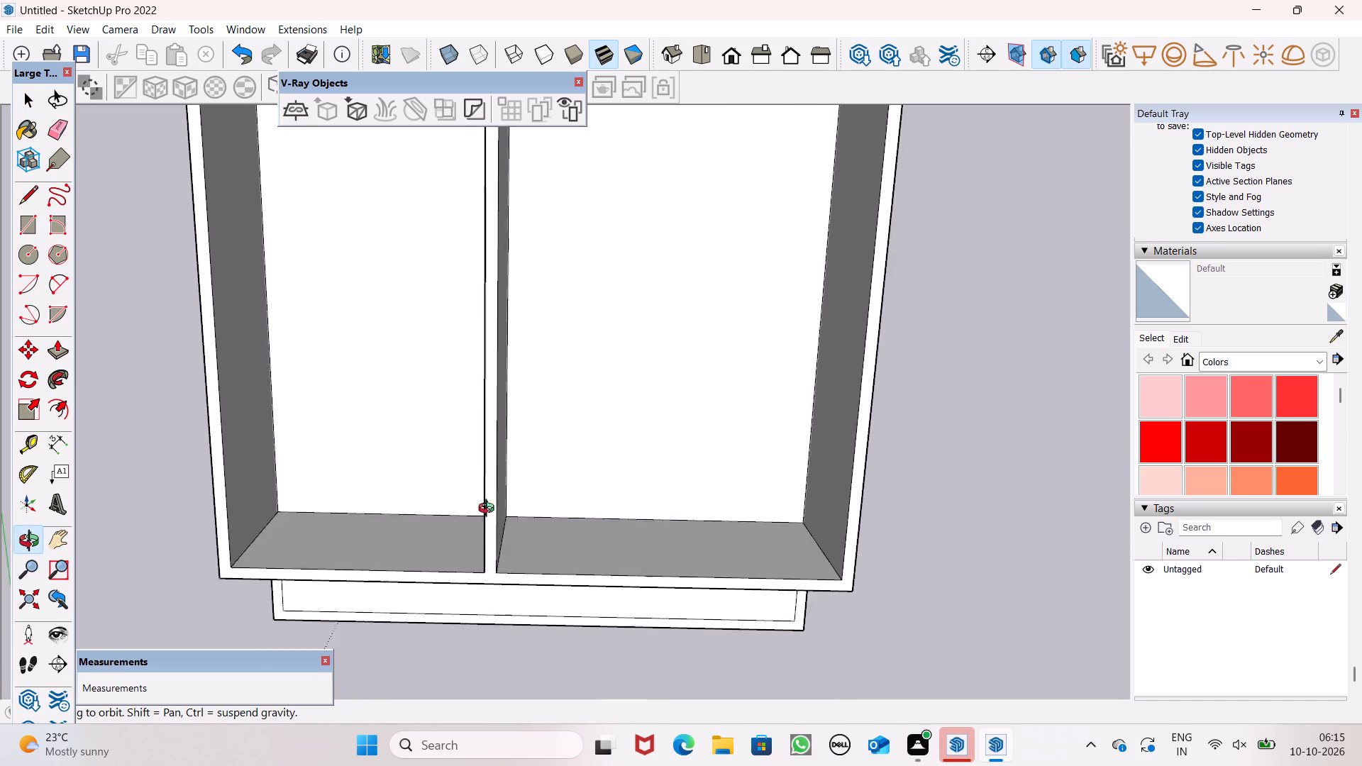
{"action": "middle_click_drag", "start_coordinate": [489, 510], "coordinate": [353, 582]}
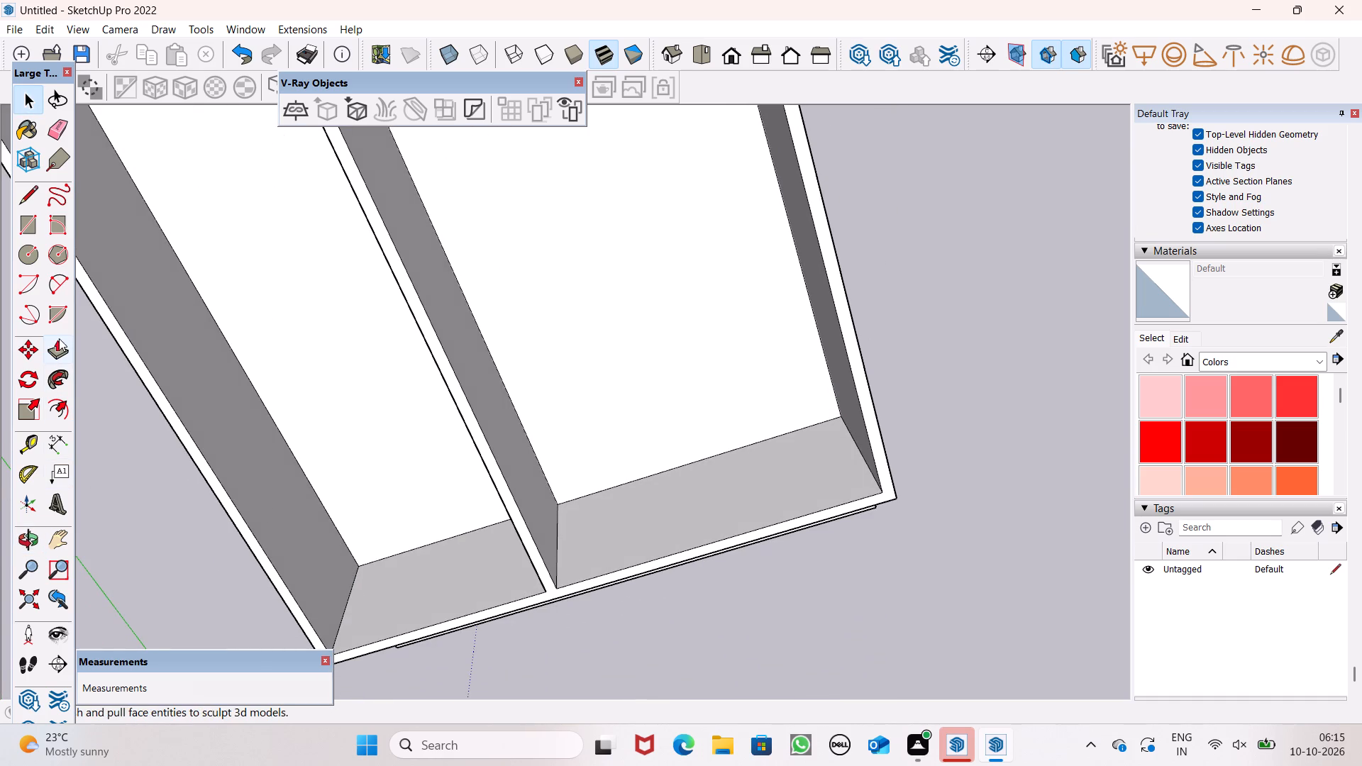
{"action": "left_click_drag", "start_coordinate": [59, 338], "coordinate": [65, 346]}
{"action": "left_click_drag", "start_coordinate": [433, 588], "coordinate": [378, 457]}
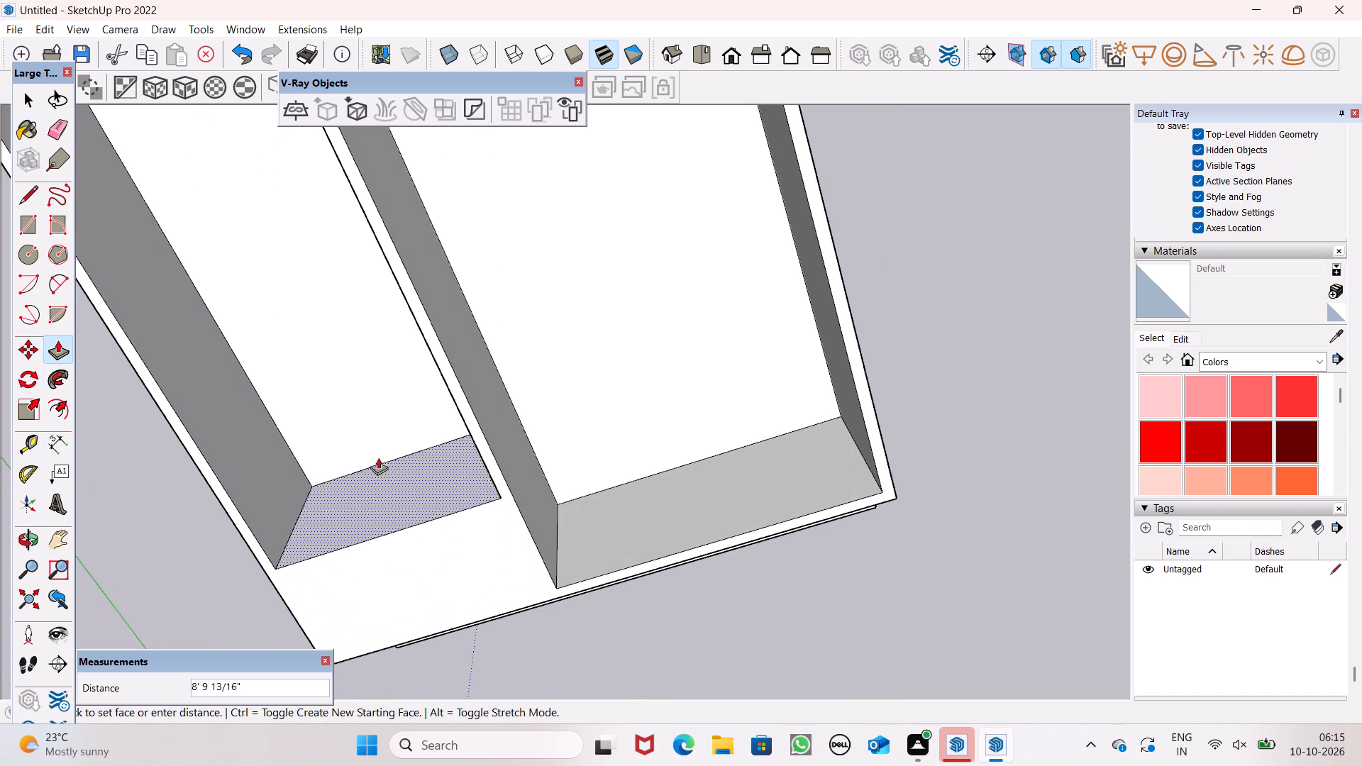
{"action": "left_click_drag", "start_coordinate": [378, 457], "coordinate": [348, 377]}
Draw a line from the wider room's inner front corner 9" across the wall top and 10' down the front face.
{"action": "scroll", "coordinate": [452, 336], "scroll_direction": "down", "scroll_amount": 4}
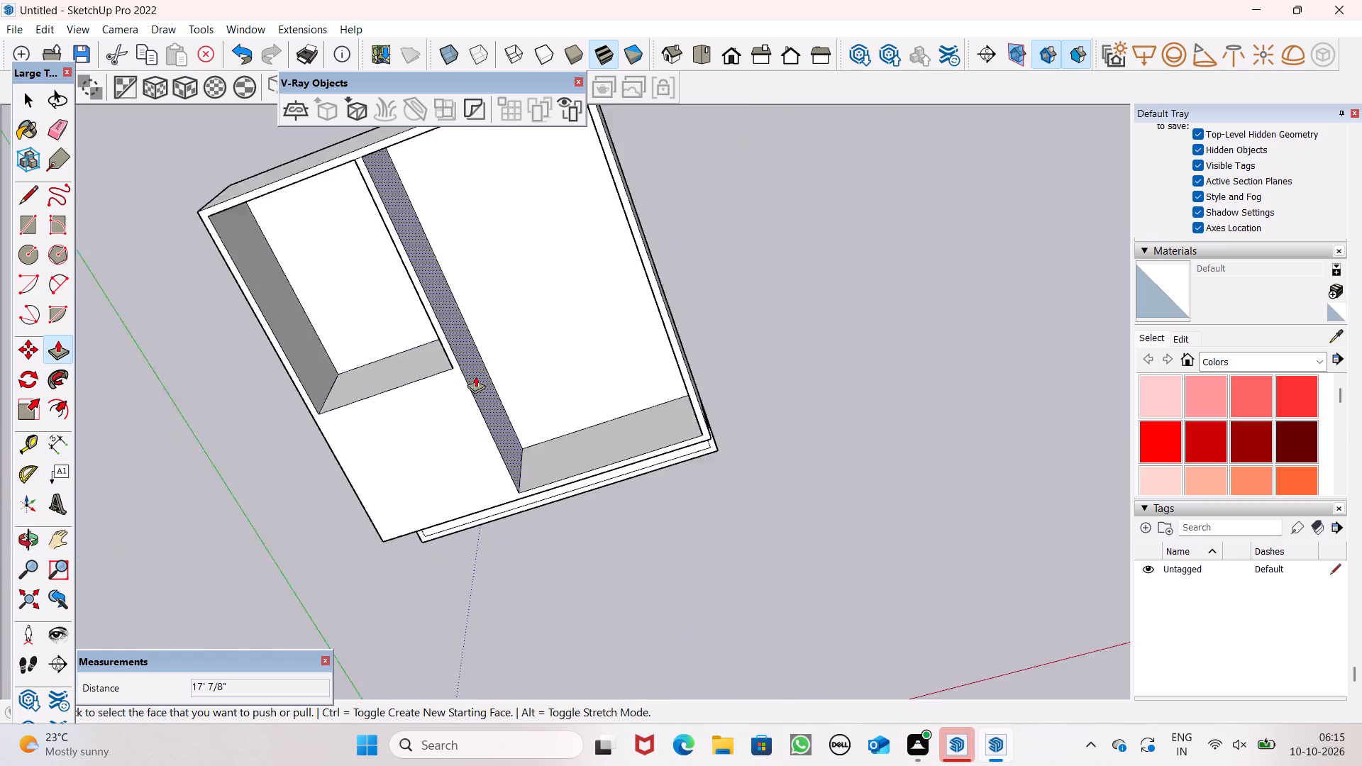
{"action": "scroll", "coordinate": [475, 376], "scroll_direction": "down", "scroll_amount": 7}
{"action": "middle_click_drag", "start_coordinate": [480, 484], "coordinate": [304, 172]}
{"action": "middle_click_drag", "start_coordinate": [487, 551], "coordinate": [475, 515]}
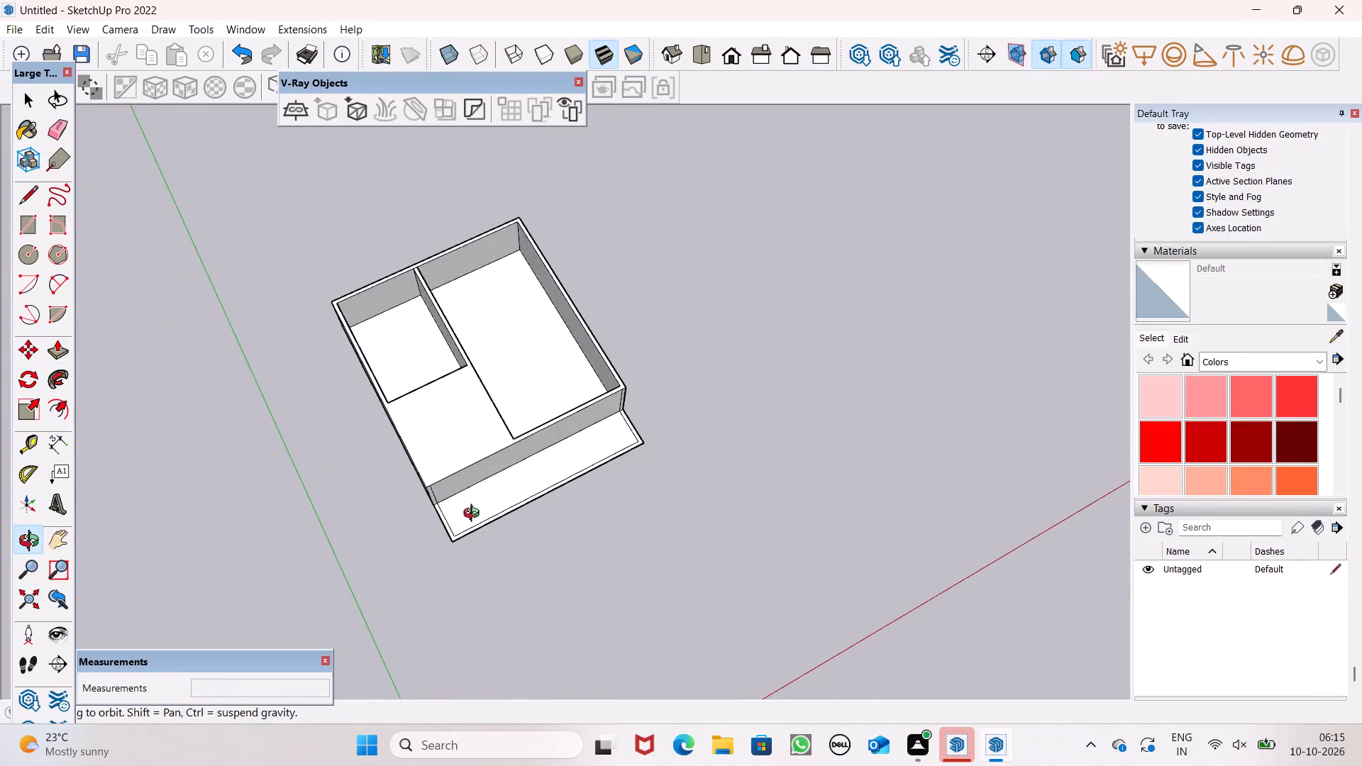
{"action": "middle_click_drag", "start_coordinate": [475, 515], "coordinate": [438, 404]}
{"action": "scroll", "coordinate": [440, 406], "scroll_direction": "up", "scroll_amount": 1}
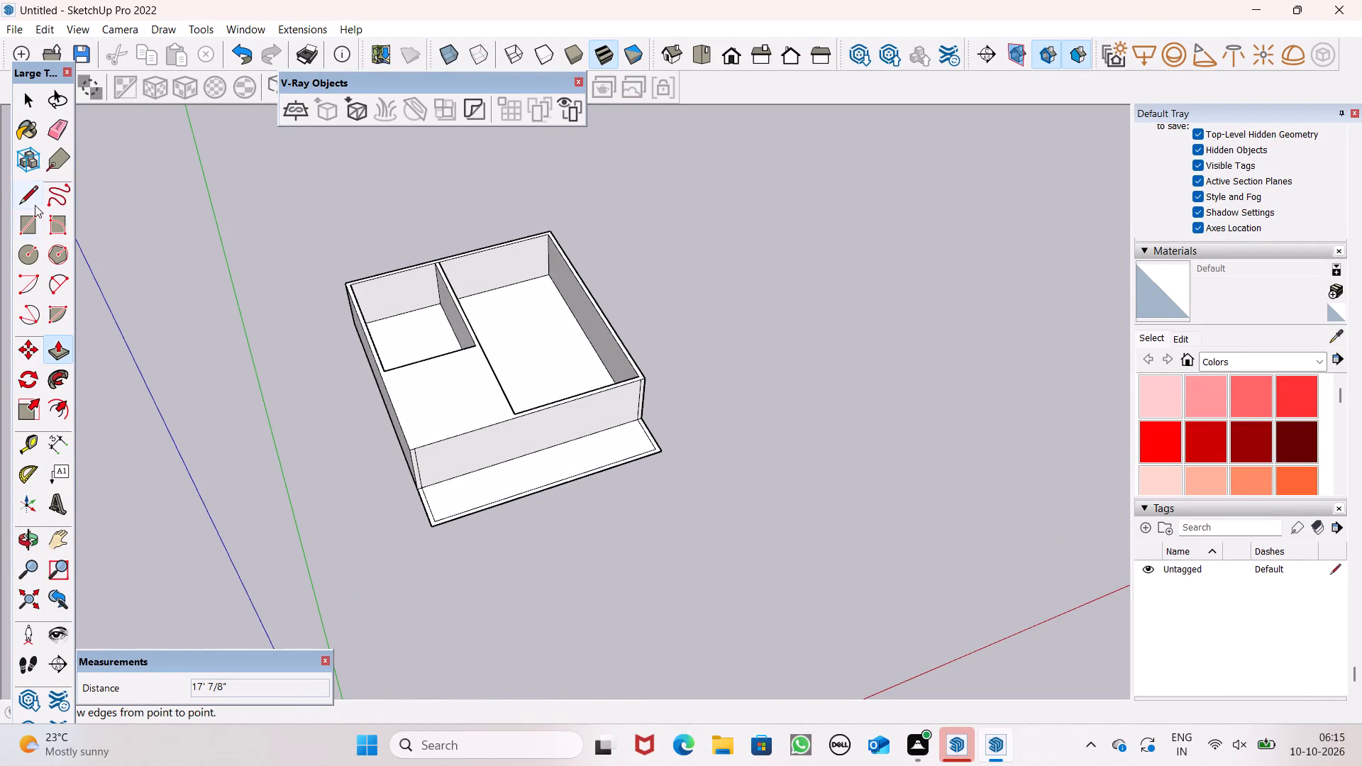
{"action": "left_click", "coordinate": [30, 200]}
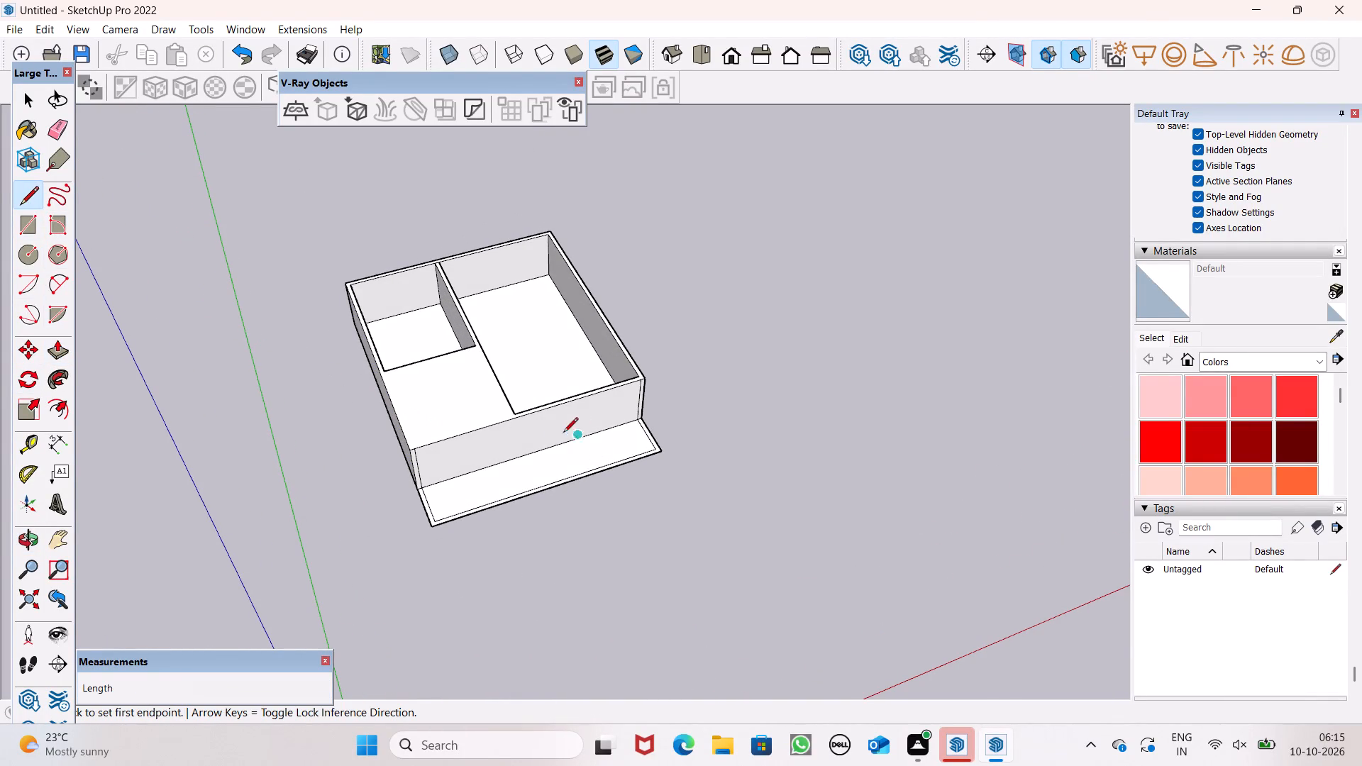
{"action": "scroll", "coordinate": [538, 423], "scroll_direction": "up", "scroll_amount": 17}
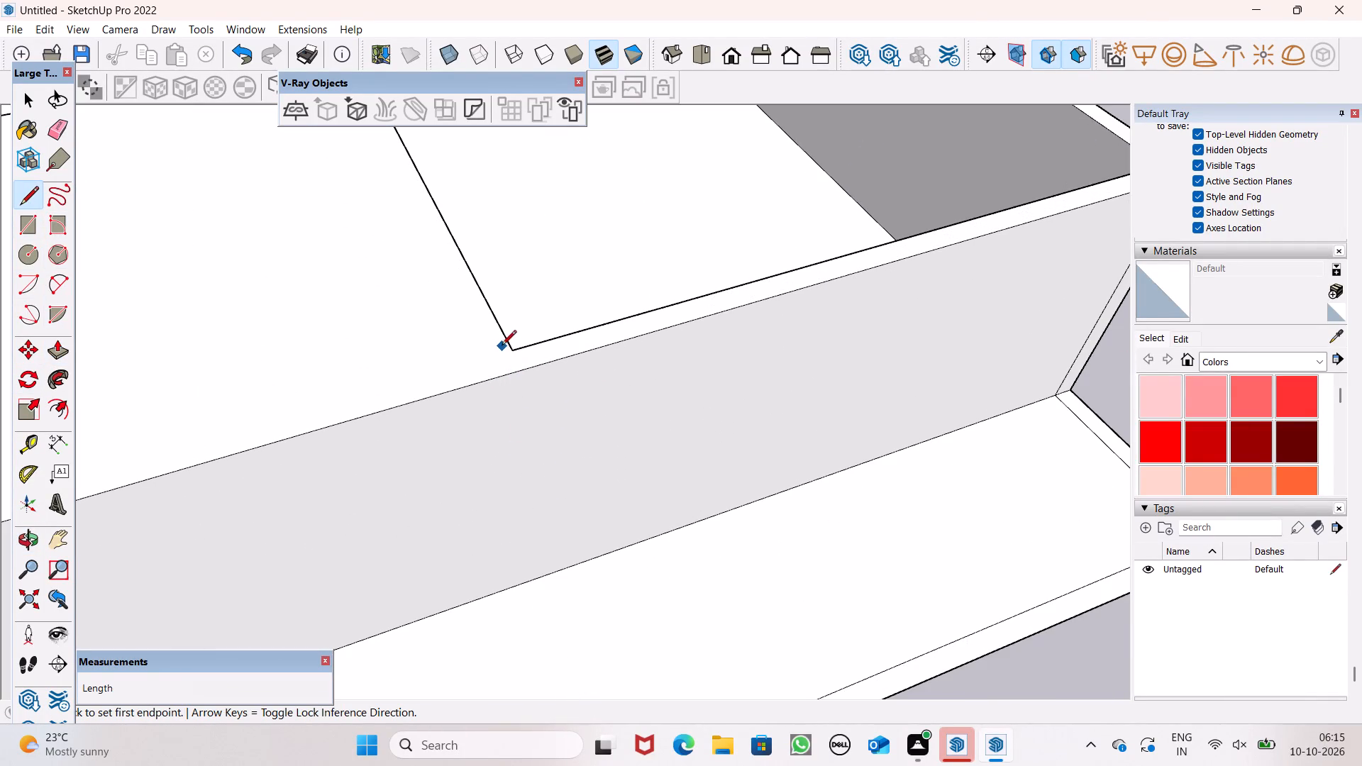
{"action": "left_click", "coordinate": [510, 349]}
{"action": "left_click", "coordinate": [524, 367]}
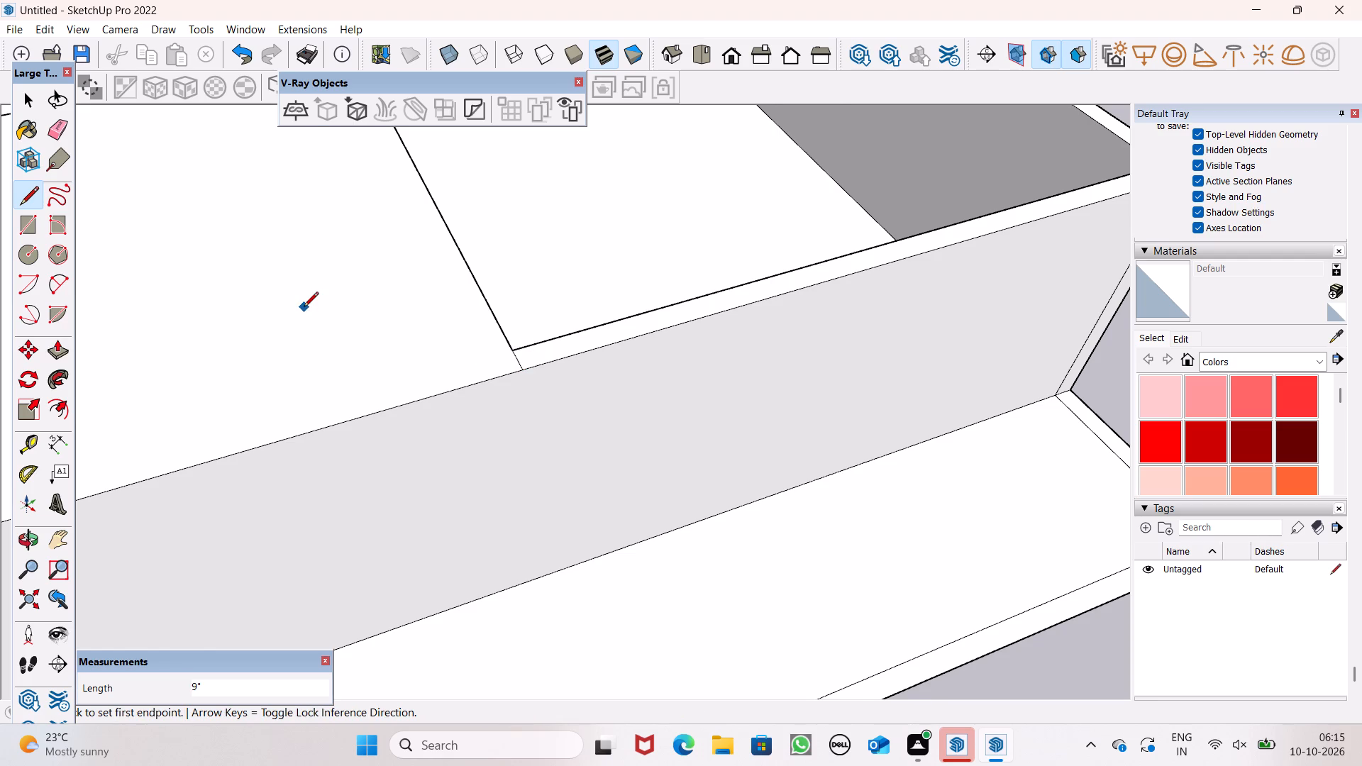
{"action": "scroll", "coordinate": [304, 308], "scroll_direction": "down", "scroll_amount": 6}
{"action": "left_click", "coordinate": [425, 346]}
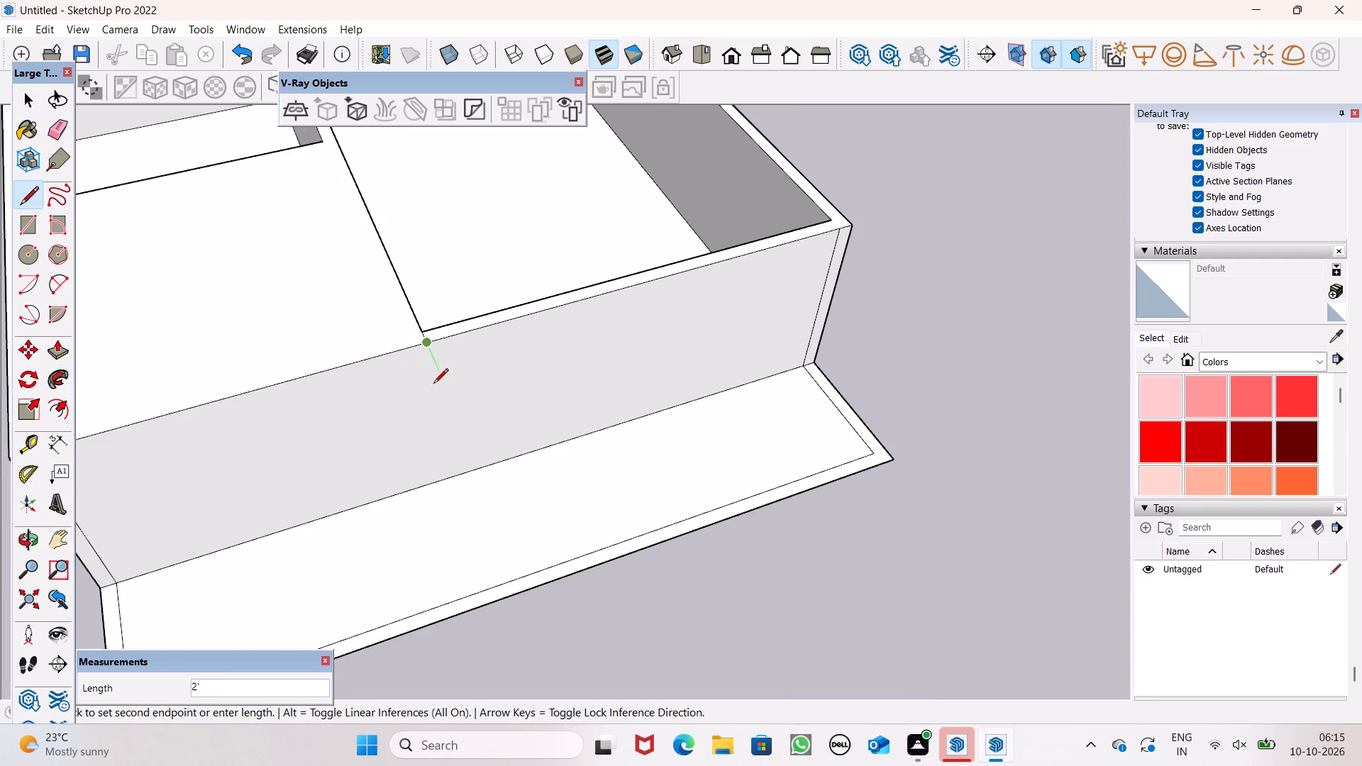
{"action": "left_click", "coordinate": [450, 479]}
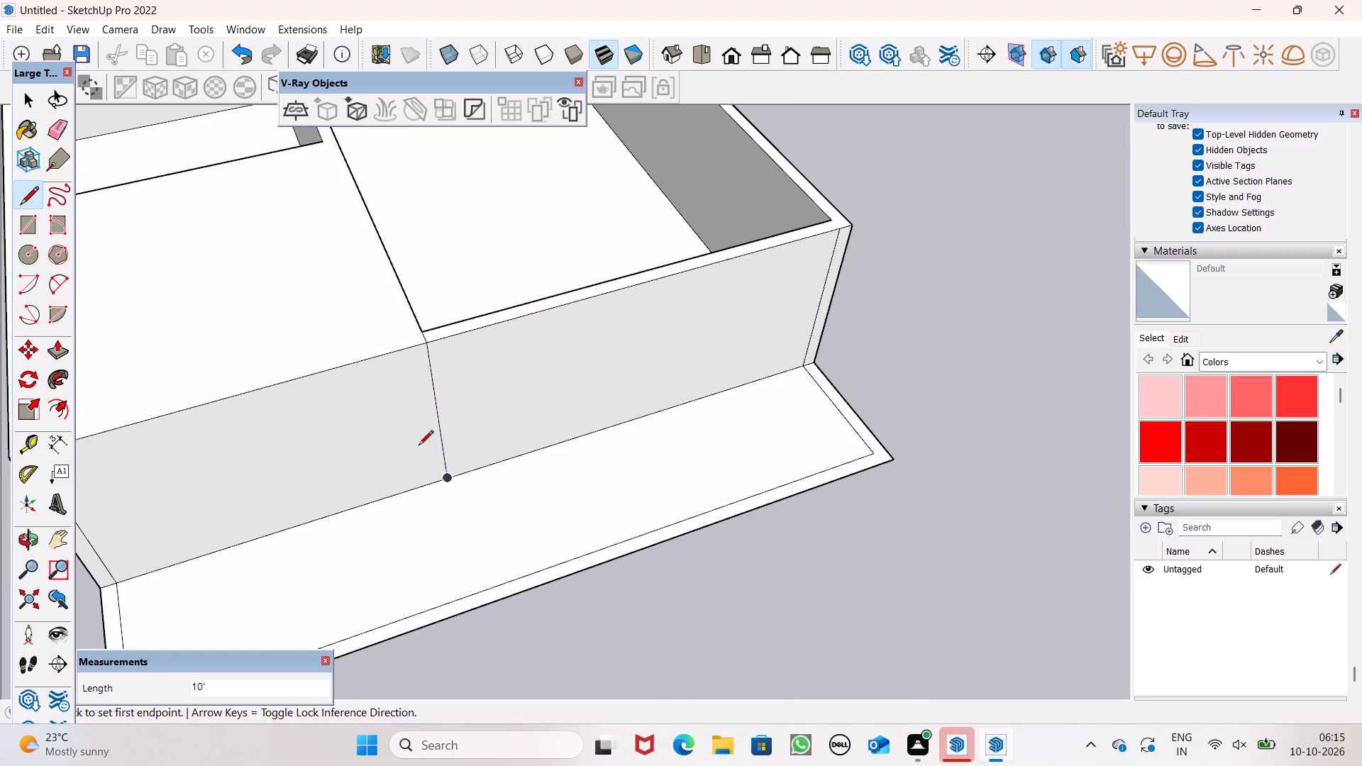
Push/Pull the front face of the narrower room's side, beside the drawn line, about 11' 5" back toward the room.
{"action": "scroll", "coordinate": [404, 433], "scroll_direction": "down", "scroll_amount": 2}
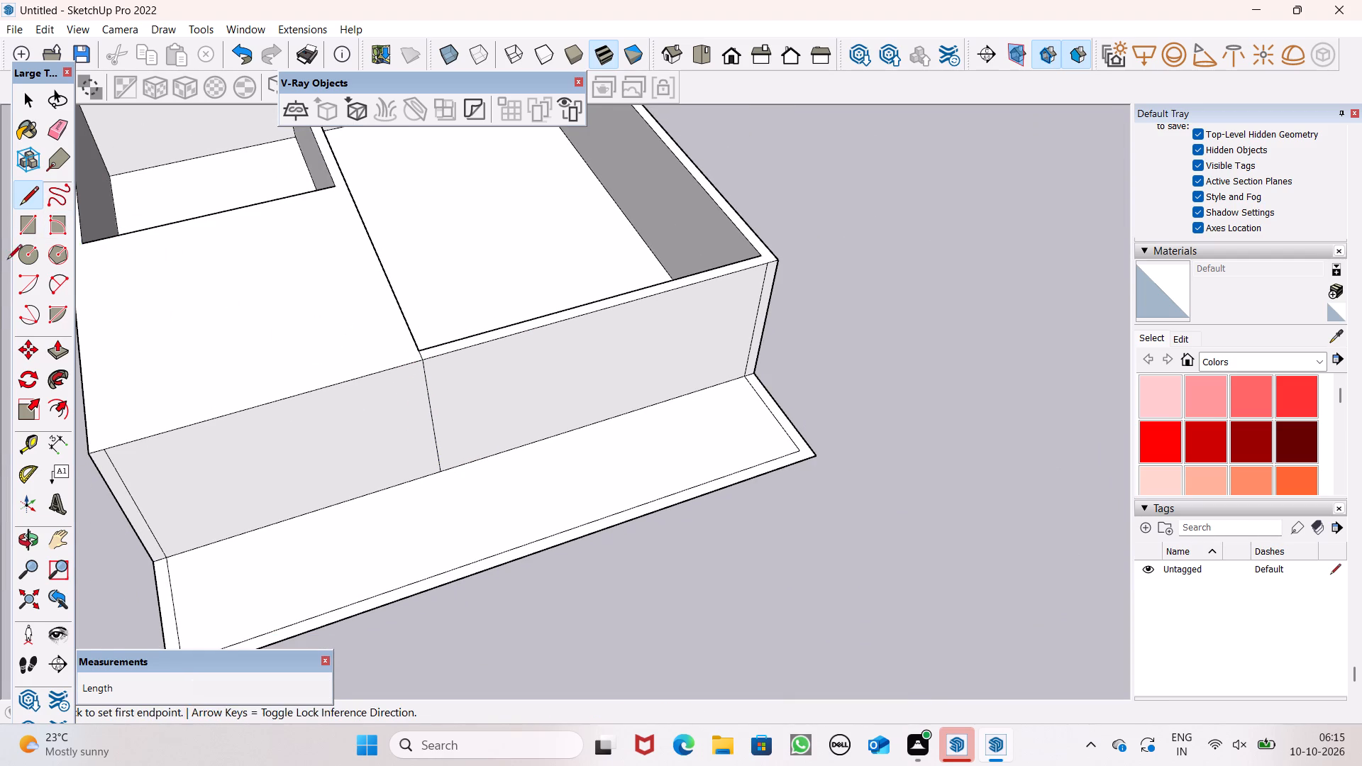
{"action": "left_click", "coordinate": [68, 352]}
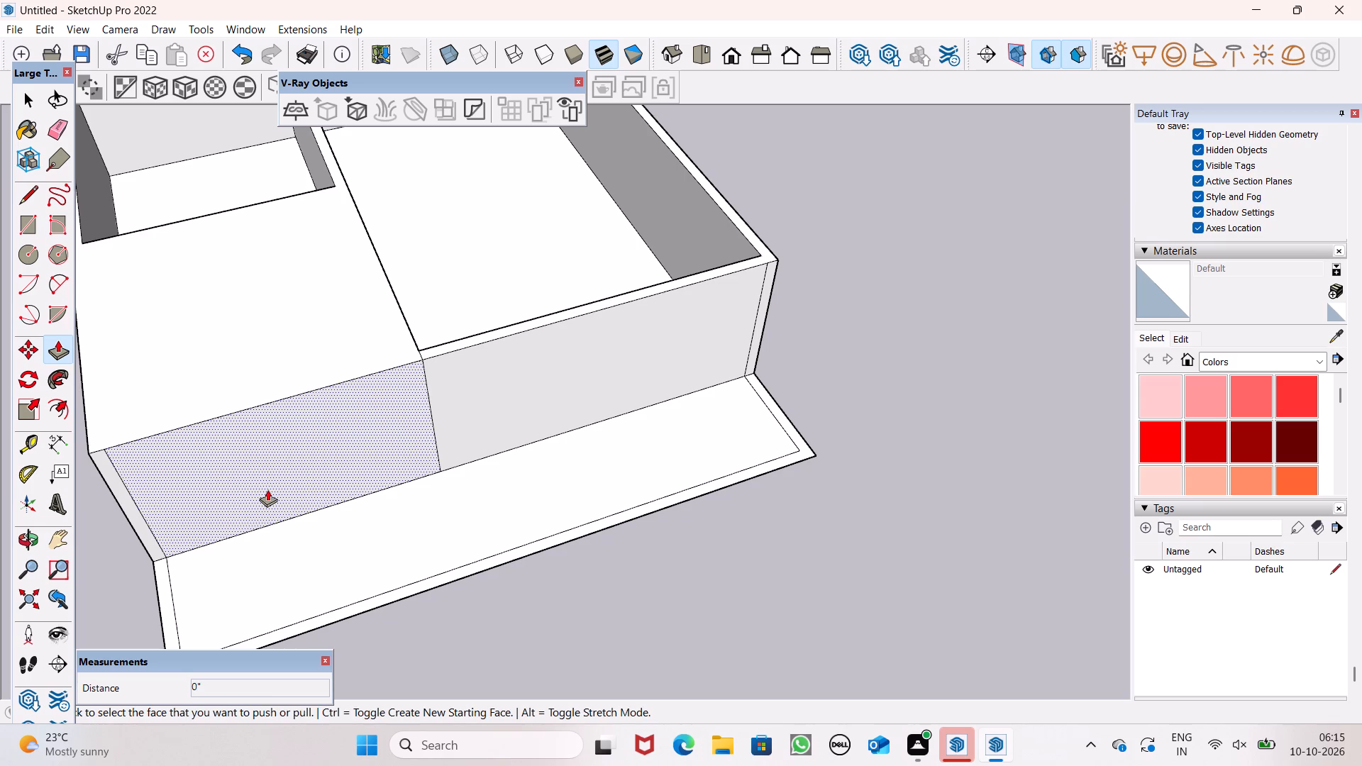
{"action": "left_click_drag", "start_coordinate": [264, 484], "coordinate": [190, 360]}
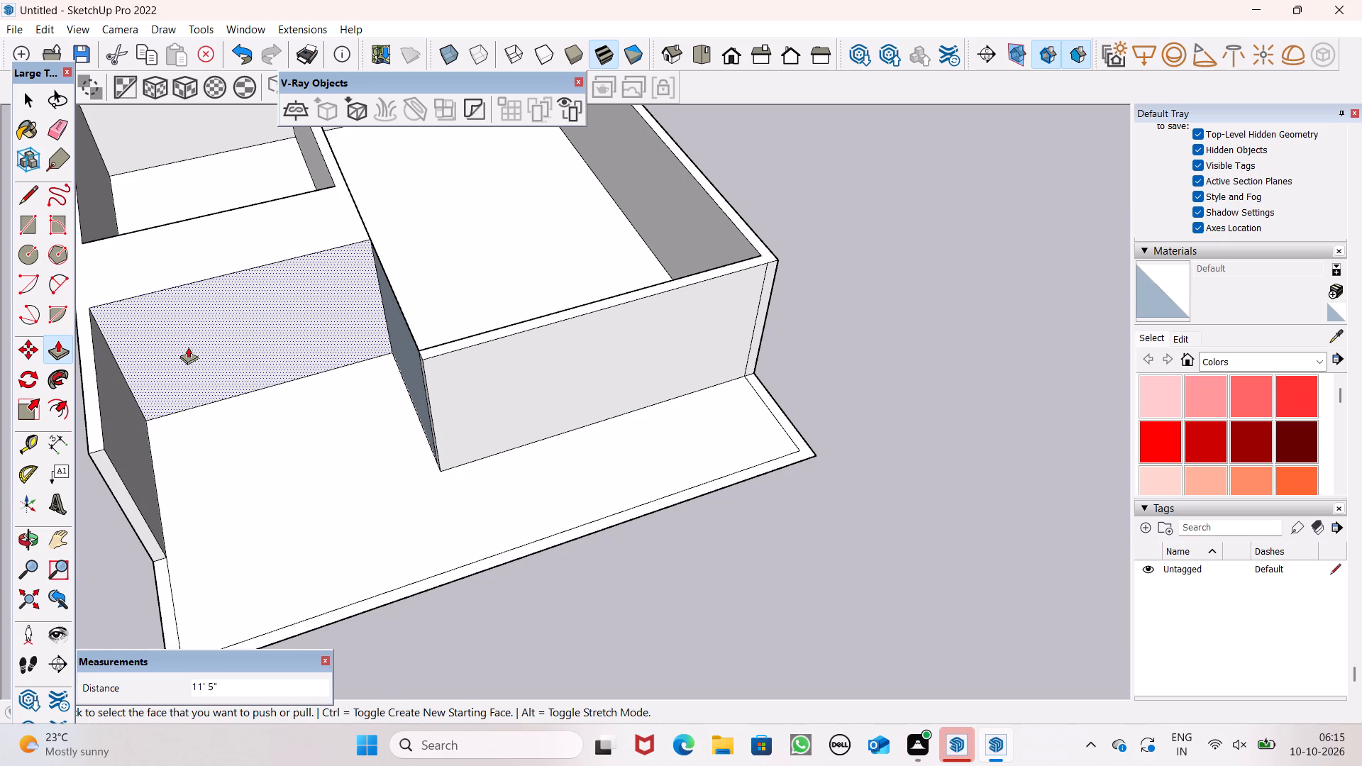
Push/Pull the recessed front face about another 5' 4" back toward the narrower room.
{"action": "scroll", "coordinate": [188, 347], "scroll_direction": "down", "scroll_amount": 3}
{"action": "scroll", "coordinate": [205, 318], "scroll_direction": "up", "scroll_amount": 1}
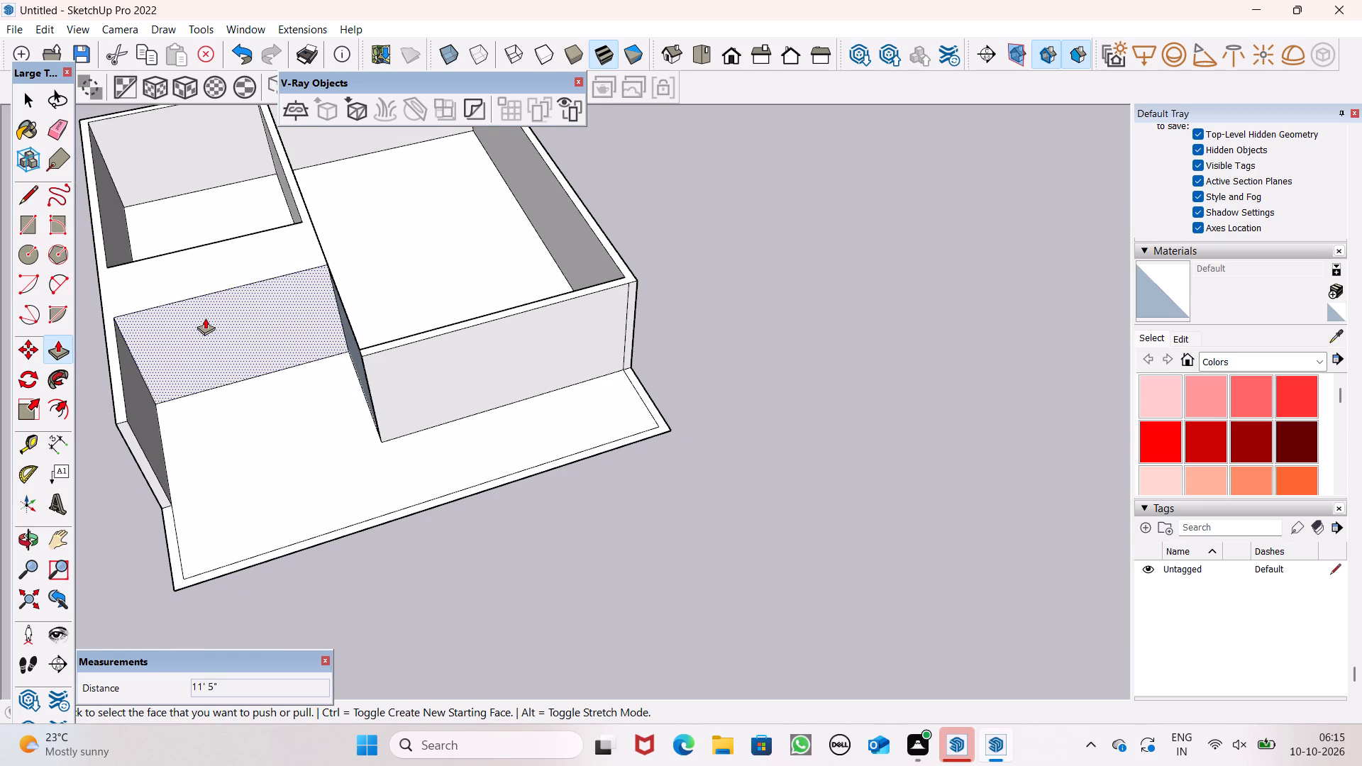
{"action": "scroll", "coordinate": [205, 318], "scroll_direction": "up", "scroll_amount": 2}
{"action": "scroll", "coordinate": [214, 312], "scroll_direction": "down", "scroll_amount": 3}
{"action": "left_click", "coordinate": [218, 313]}
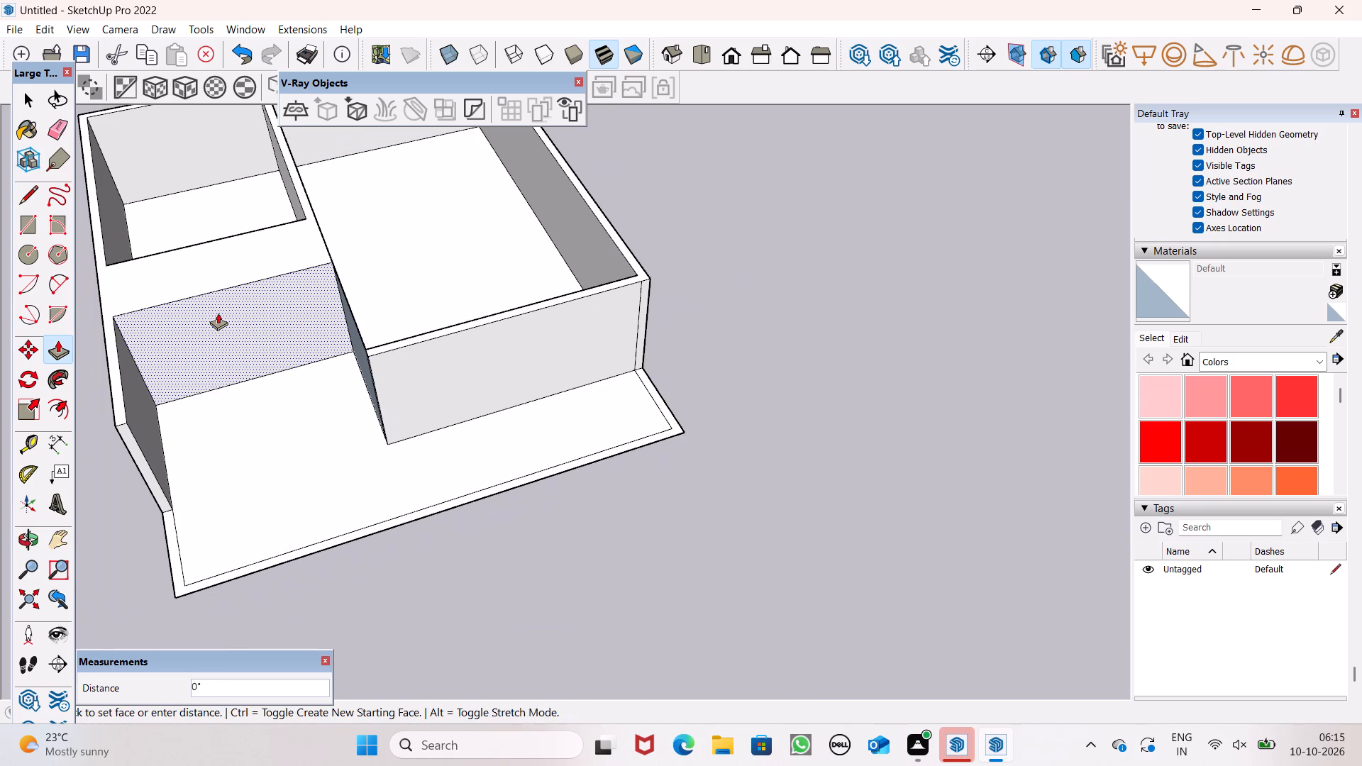
{"action": "scroll", "coordinate": [218, 310], "scroll_direction": "down", "scroll_amount": 2}
{"action": "left_click_drag", "start_coordinate": [224, 313], "coordinate": [223, 307]}
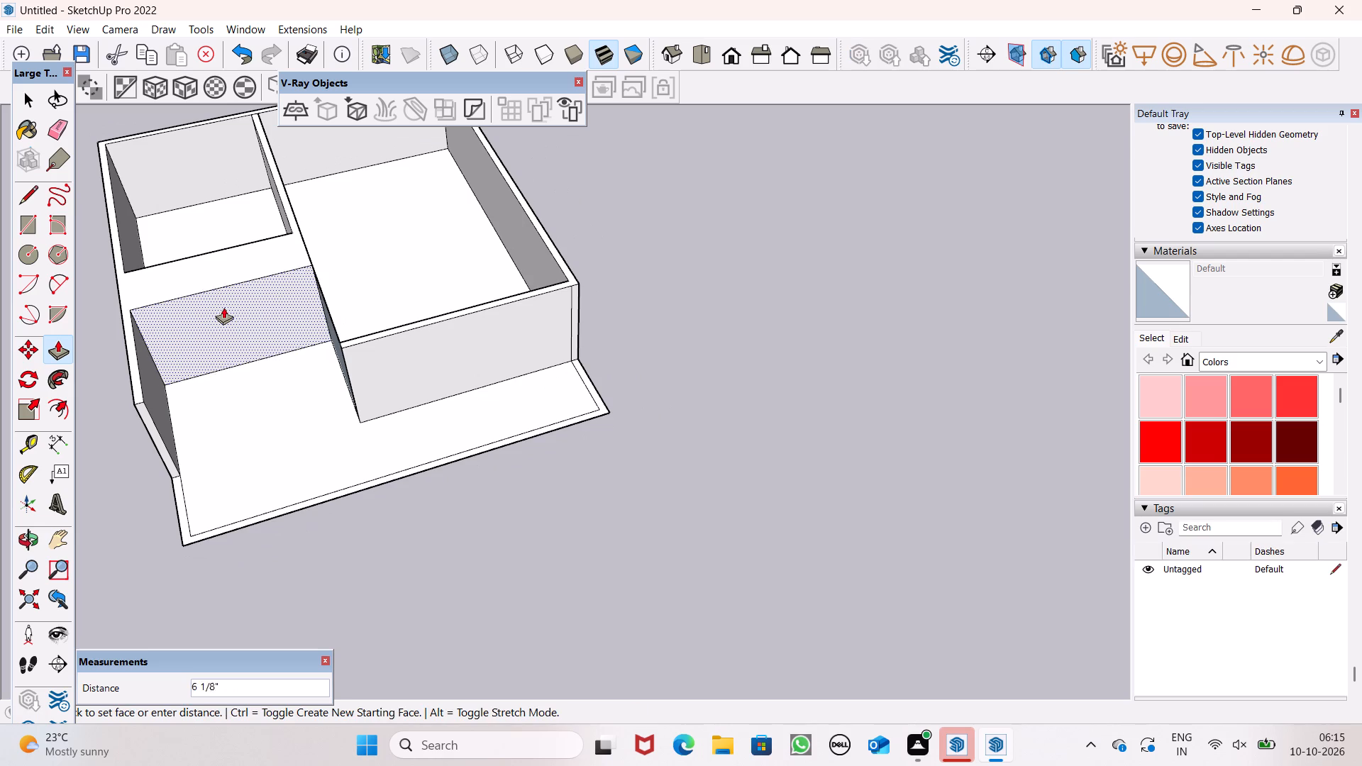
{"action": "left_click_drag", "start_coordinate": [223, 307], "coordinate": [211, 283]}
{"action": "scroll", "coordinate": [217, 292], "scroll_direction": "down", "scroll_amount": 4}
{"action": "left_click_drag", "start_coordinate": [218, 294], "coordinate": [236, 319]}
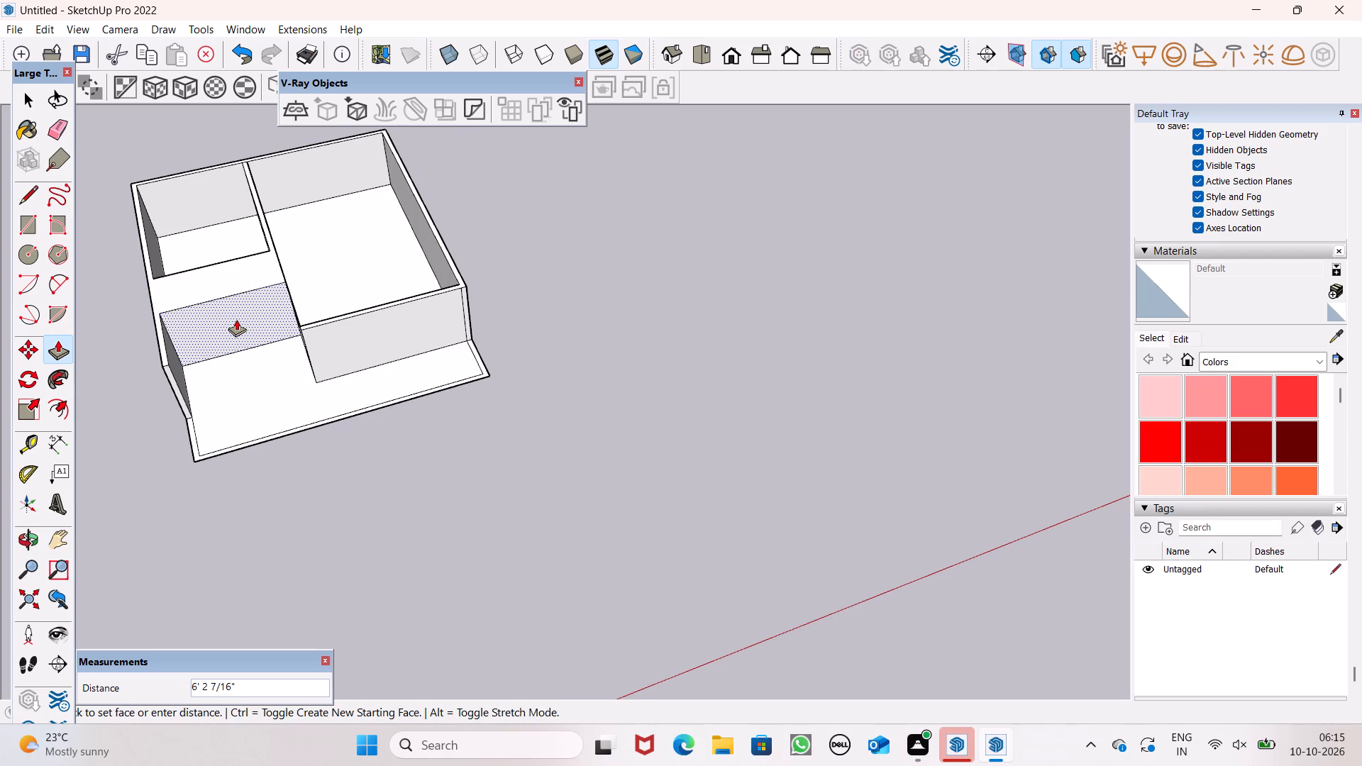
{"action": "left_click_drag", "start_coordinate": [236, 319], "coordinate": [236, 315]}
{"action": "scroll", "coordinate": [218, 326], "scroll_direction": "down", "scroll_amount": 6}
Push/Pull the inner face of the narrower room's thick front wall about 5' 1" toward the front.
{"action": "middle_click_drag", "start_coordinate": [250, 360], "coordinate": [1345, 278]}
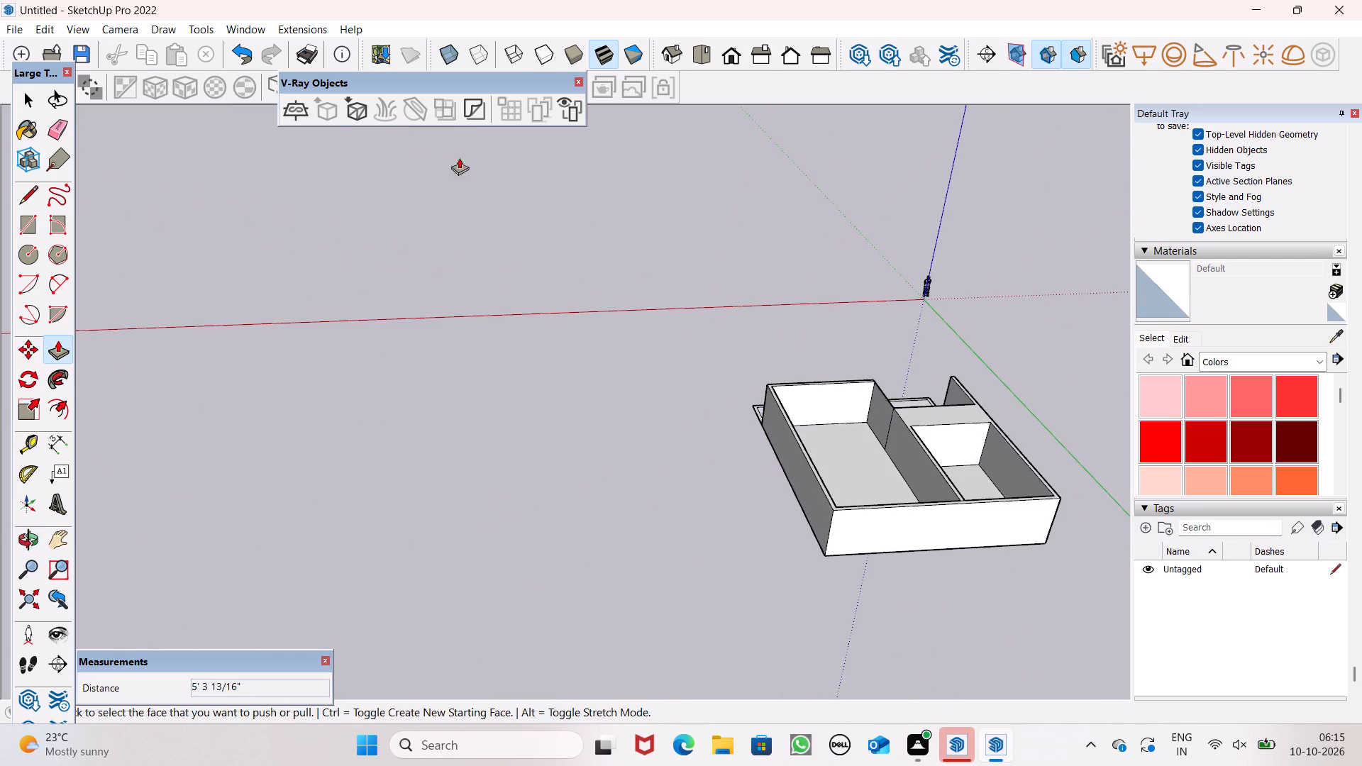
{"action": "scroll", "coordinate": [438, 177], "scroll_direction": "down", "scroll_amount": 5}
{"action": "scroll", "coordinate": [991, 411], "scroll_direction": "up", "scroll_amount": 7}
{"action": "scroll", "coordinate": [711, 331], "scroll_direction": "up", "scroll_amount": 3}
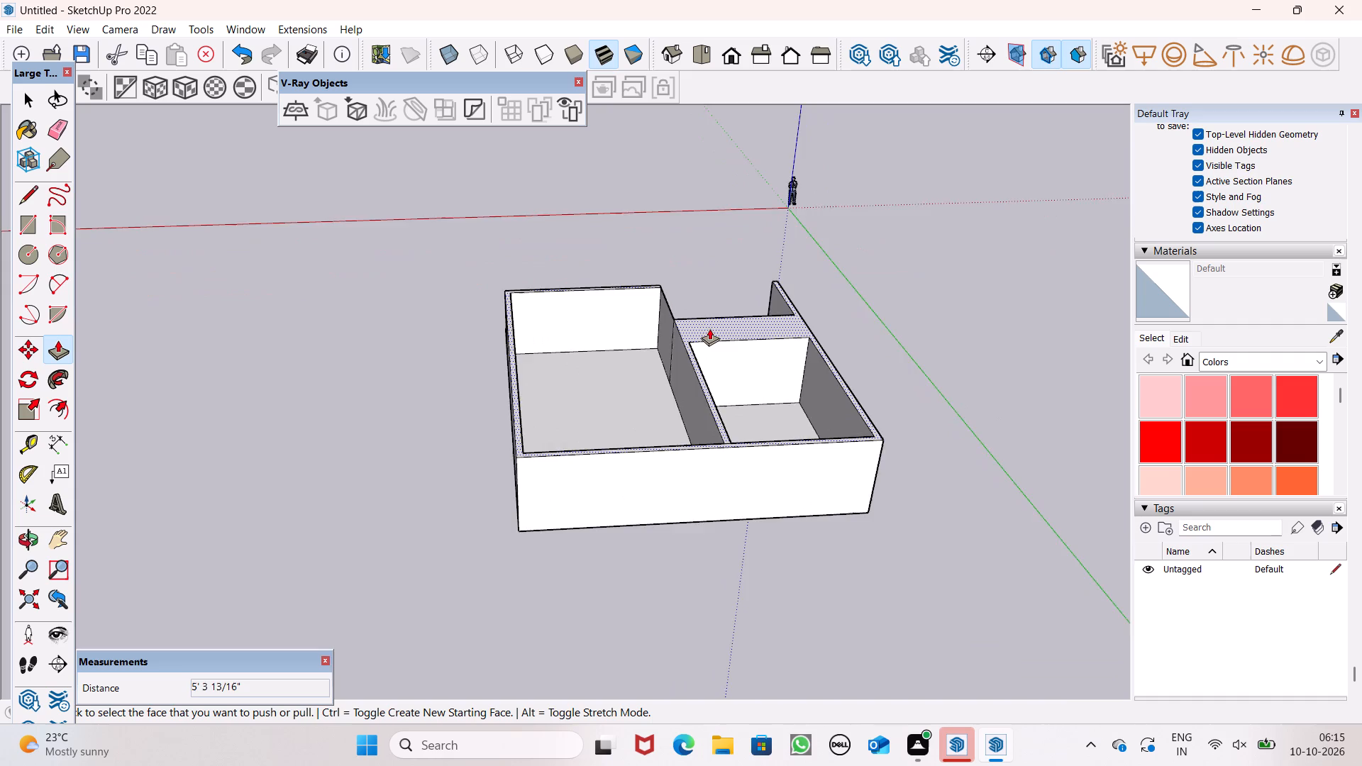
{"action": "scroll", "coordinate": [709, 328], "scroll_direction": "up", "scroll_amount": 5}
{"action": "scroll", "coordinate": [722, 384], "scroll_direction": "up", "scroll_amount": 7}
{"action": "left_click_drag", "start_coordinate": [731, 381], "coordinate": [716, 342]}
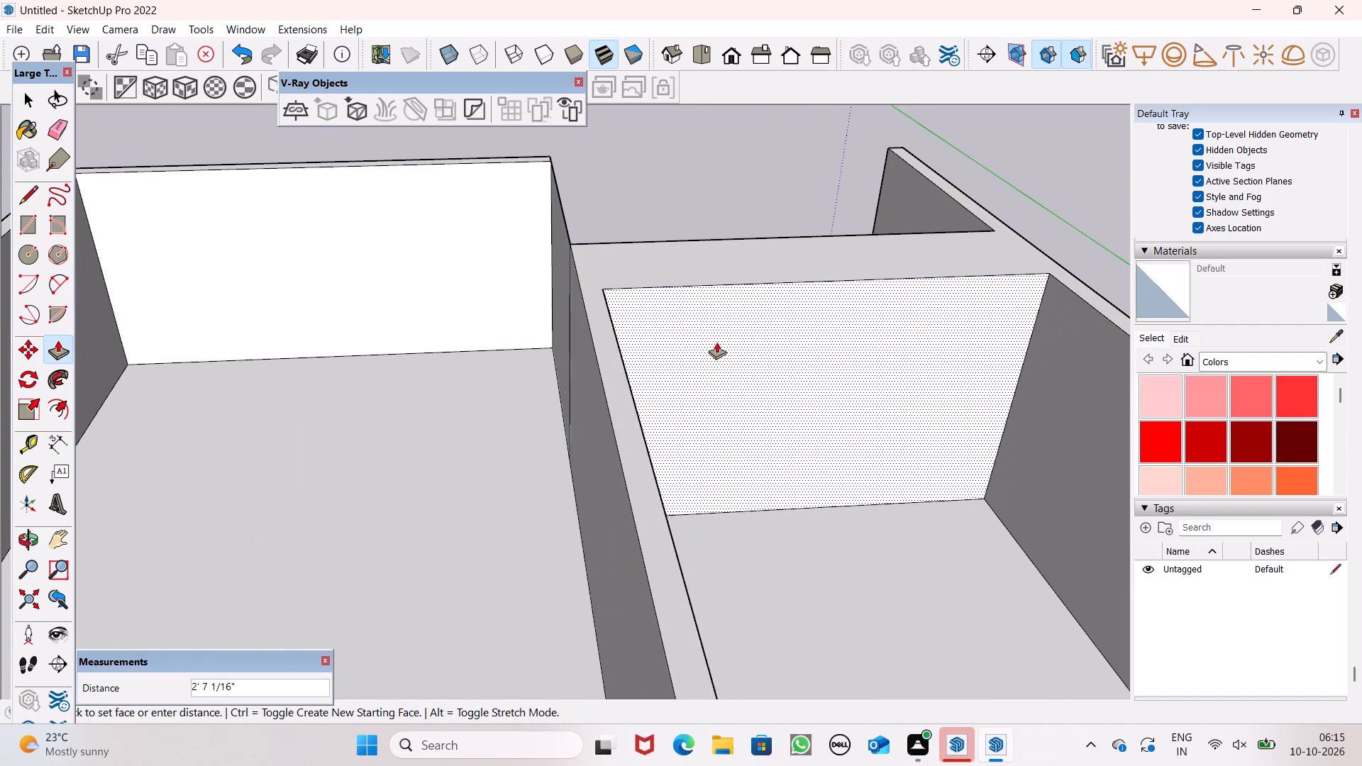
{"action": "left_click_drag", "start_coordinate": [716, 342], "coordinate": [696, 319]}
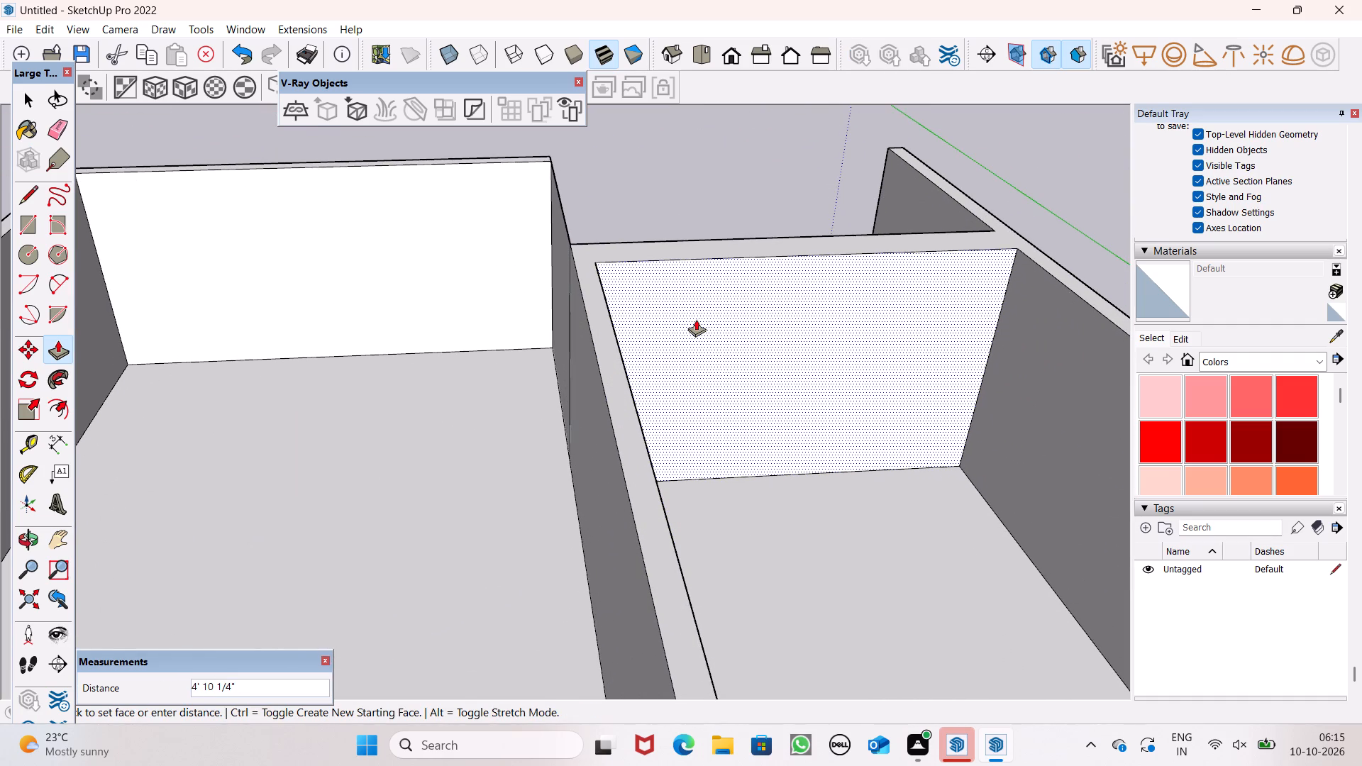
{"action": "left_click_drag", "start_coordinate": [696, 319], "coordinate": [695, 316]}
{"action": "scroll", "coordinate": [609, 280], "scroll_direction": "down", "scroll_amount": 14}
Push/Pull the same inner wall face further toward the recess so the wall's thickness roughly matches the other walls.
{"action": "middle_click_drag", "start_coordinate": [746, 335], "coordinate": [0, 321]}
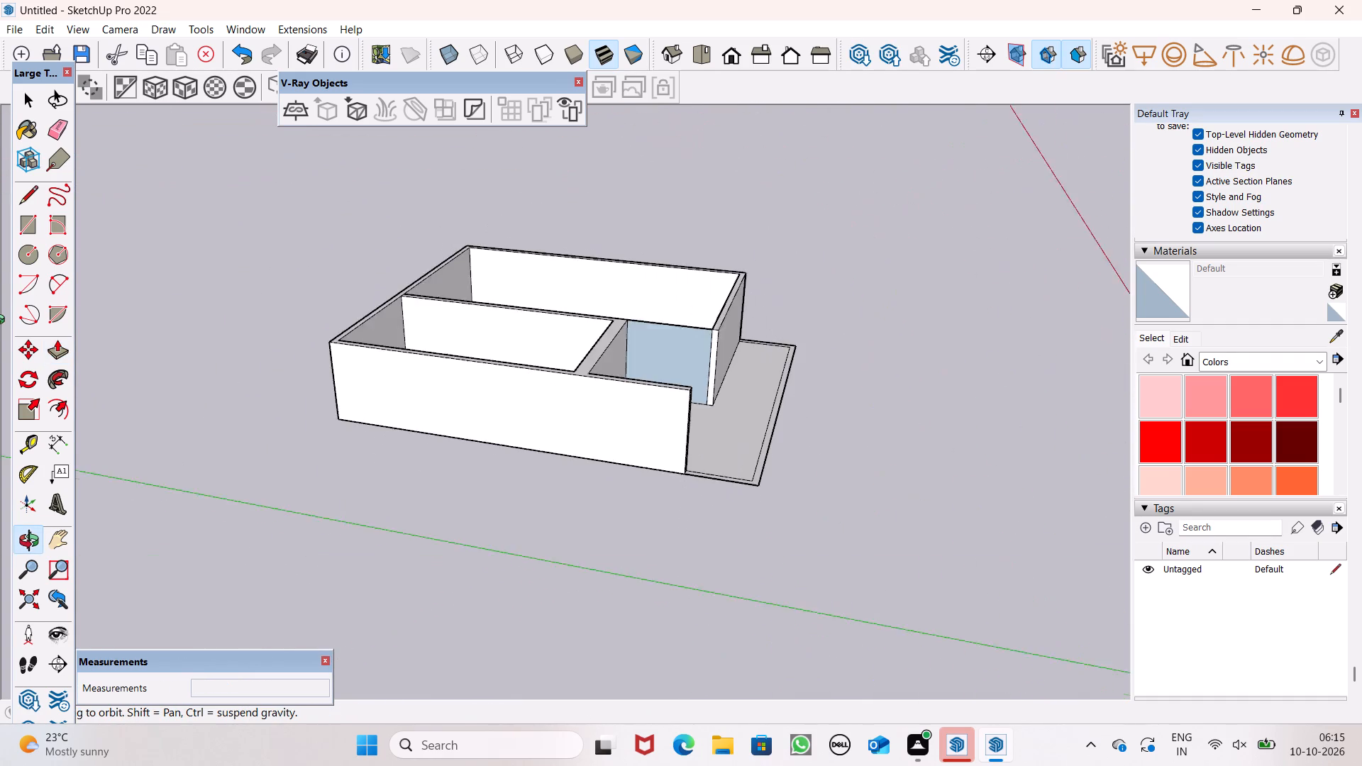
{"action": "middle_click_drag", "start_coordinate": [0, 321], "coordinate": [0, 336]}
{"action": "scroll", "coordinate": [553, 360], "scroll_direction": "down", "scroll_amount": 3}
{"action": "middle_click_drag", "start_coordinate": [594, 365], "coordinate": [598, 568]}
{"action": "scroll", "coordinate": [543, 404], "scroll_direction": "up", "scroll_amount": 4}
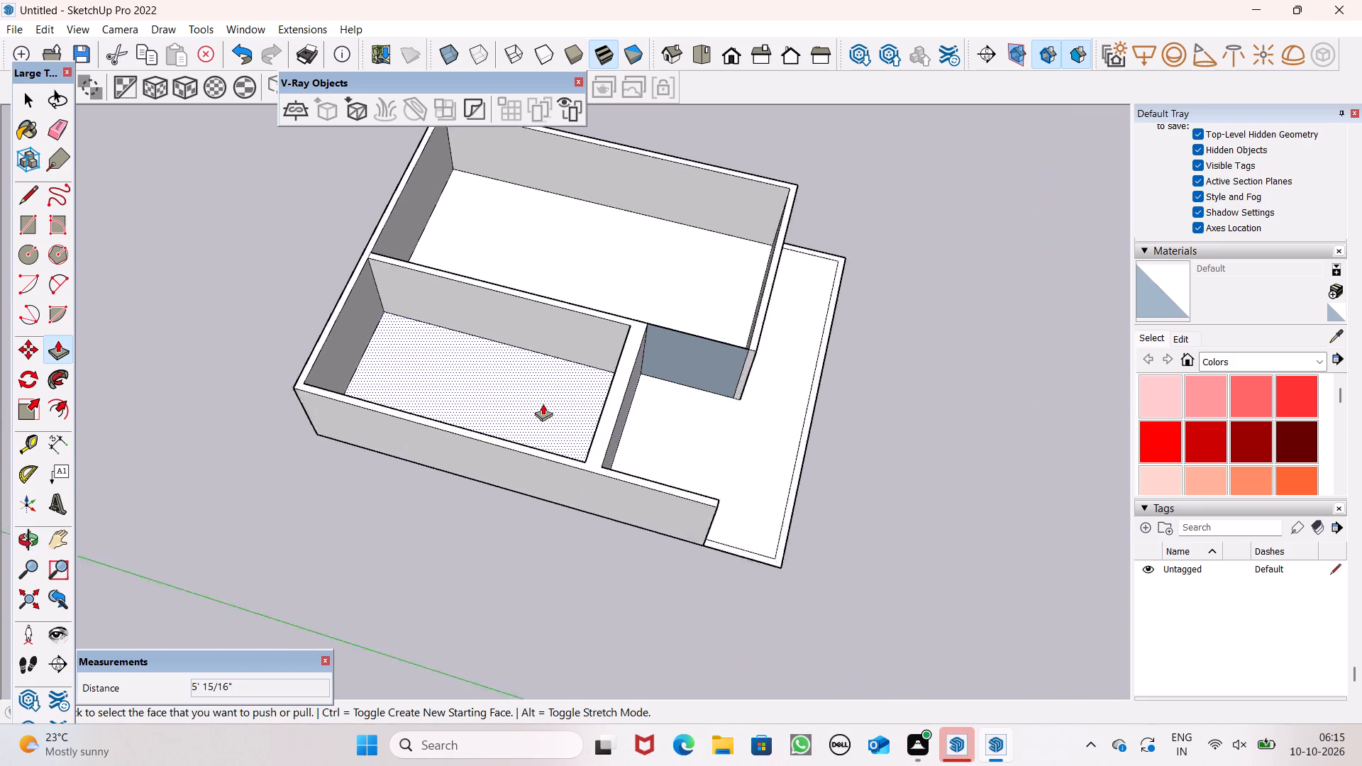
{"action": "scroll", "coordinate": [543, 404], "scroll_direction": "up", "scroll_amount": 3}
{"action": "middle_click_drag", "start_coordinate": [600, 433], "coordinate": [774, 528]}
{"action": "scroll", "coordinate": [678, 456], "scroll_direction": "up", "scroll_amount": 8}
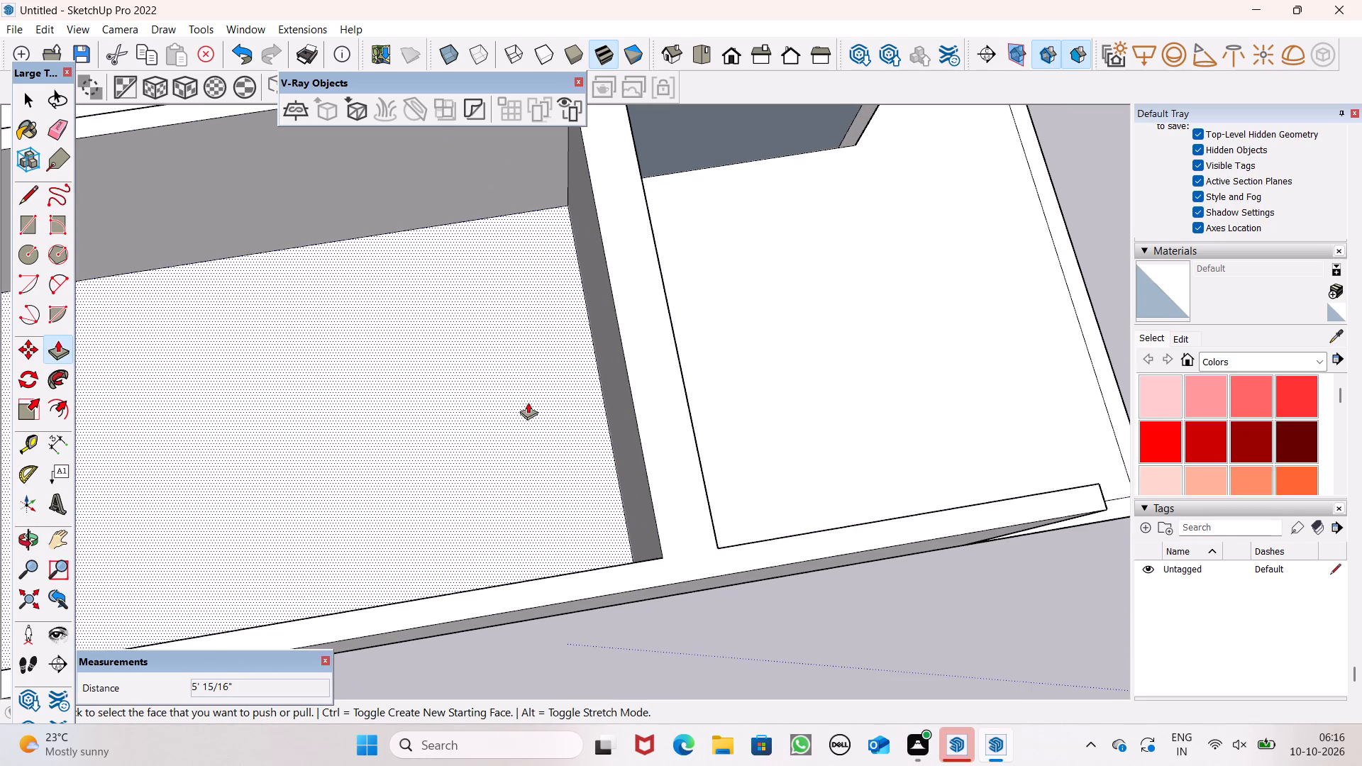
{"action": "left_click_drag", "start_coordinate": [614, 424], "coordinate": [635, 428]}
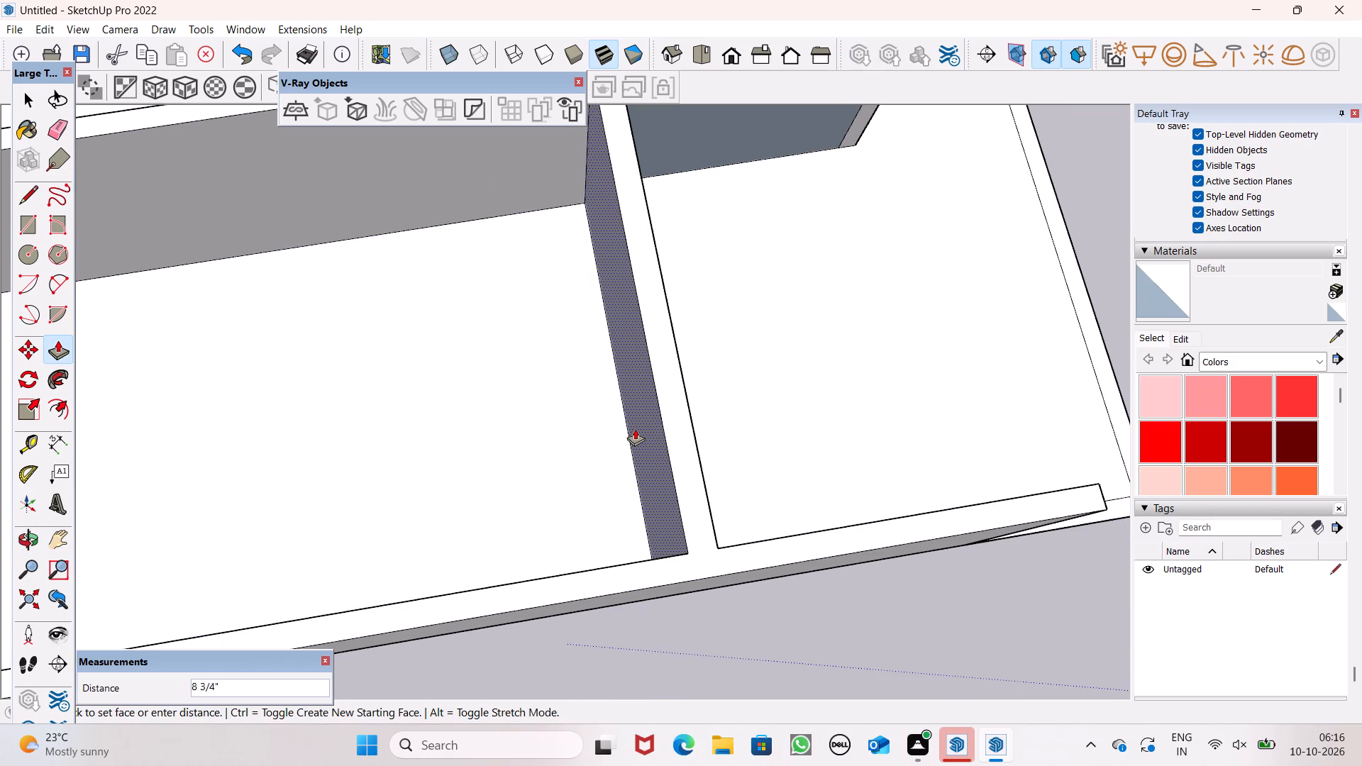
{"action": "left_click_drag", "start_coordinate": [635, 428], "coordinate": [647, 431]}
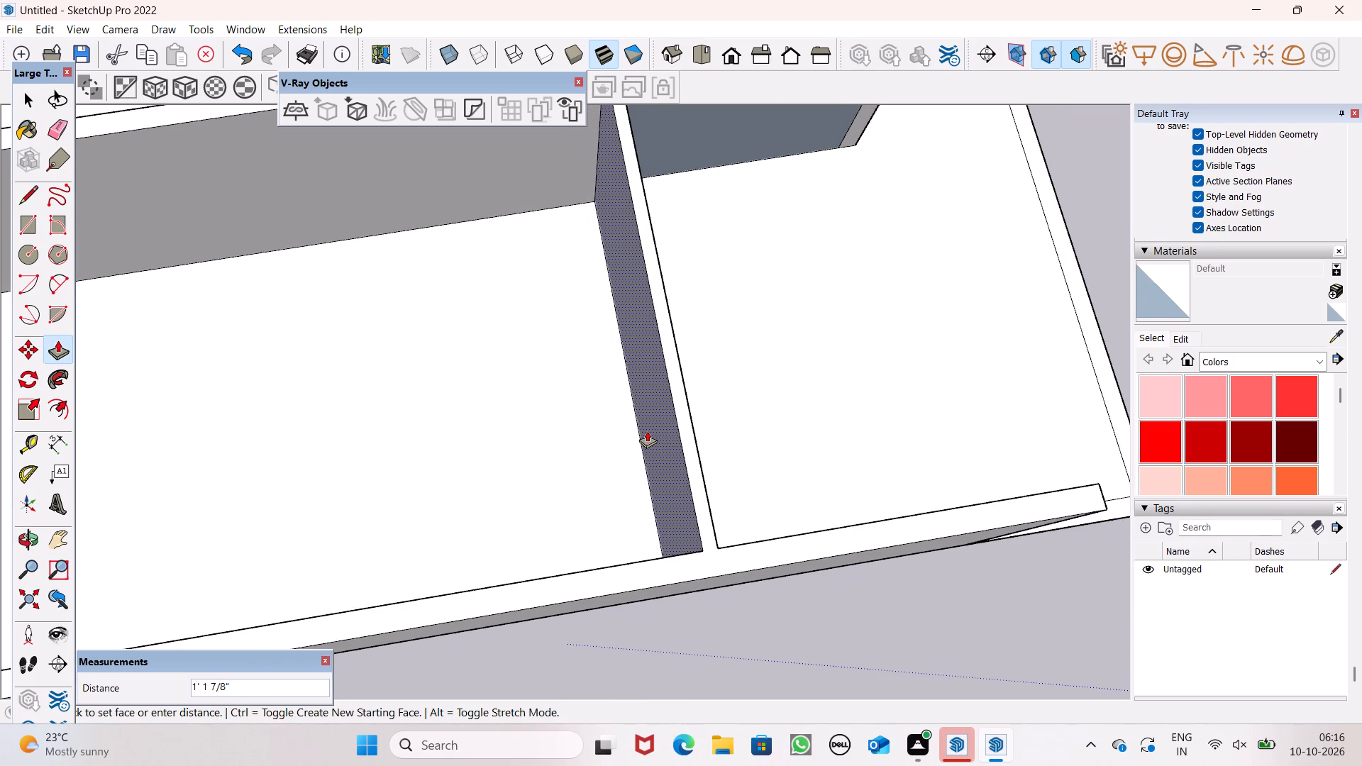
{"action": "left_click_drag", "start_coordinate": [647, 431], "coordinate": [654, 428]}
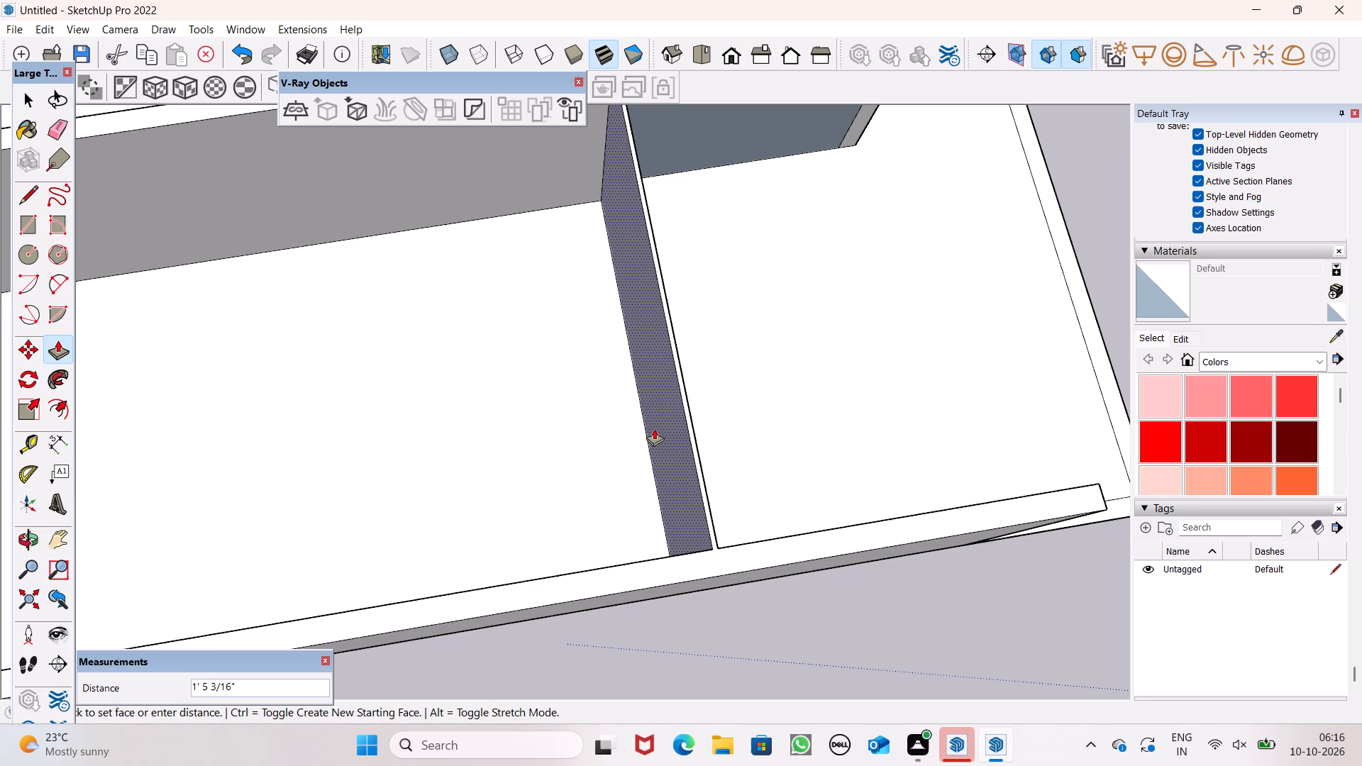
{"action": "left_click_drag", "start_coordinate": [654, 428], "coordinate": [636, 436]}
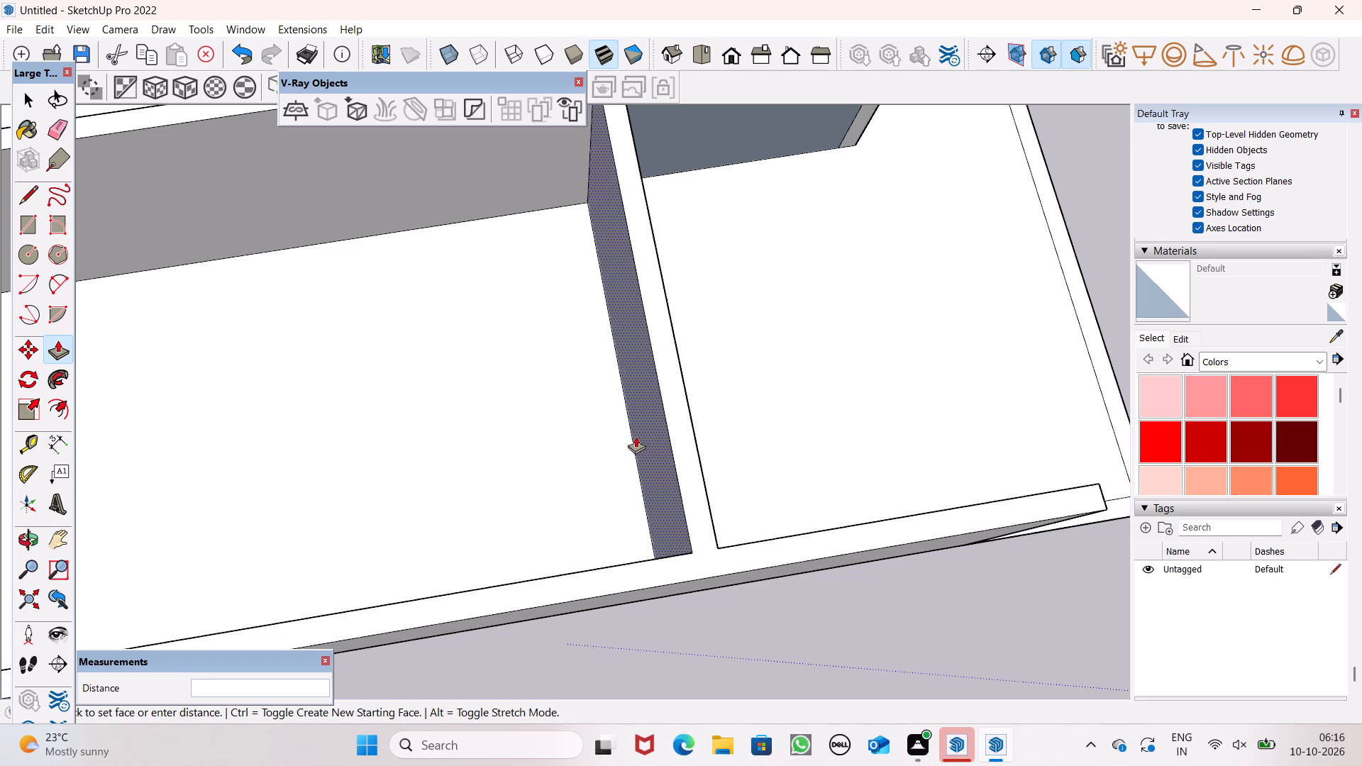
{"action": "left_click_drag", "start_coordinate": [636, 436], "coordinate": [635, 438]}
{"action": "left_click_drag", "start_coordinate": [635, 438], "coordinate": [647, 436]}
{"action": "left_click", "coordinate": [647, 436]}
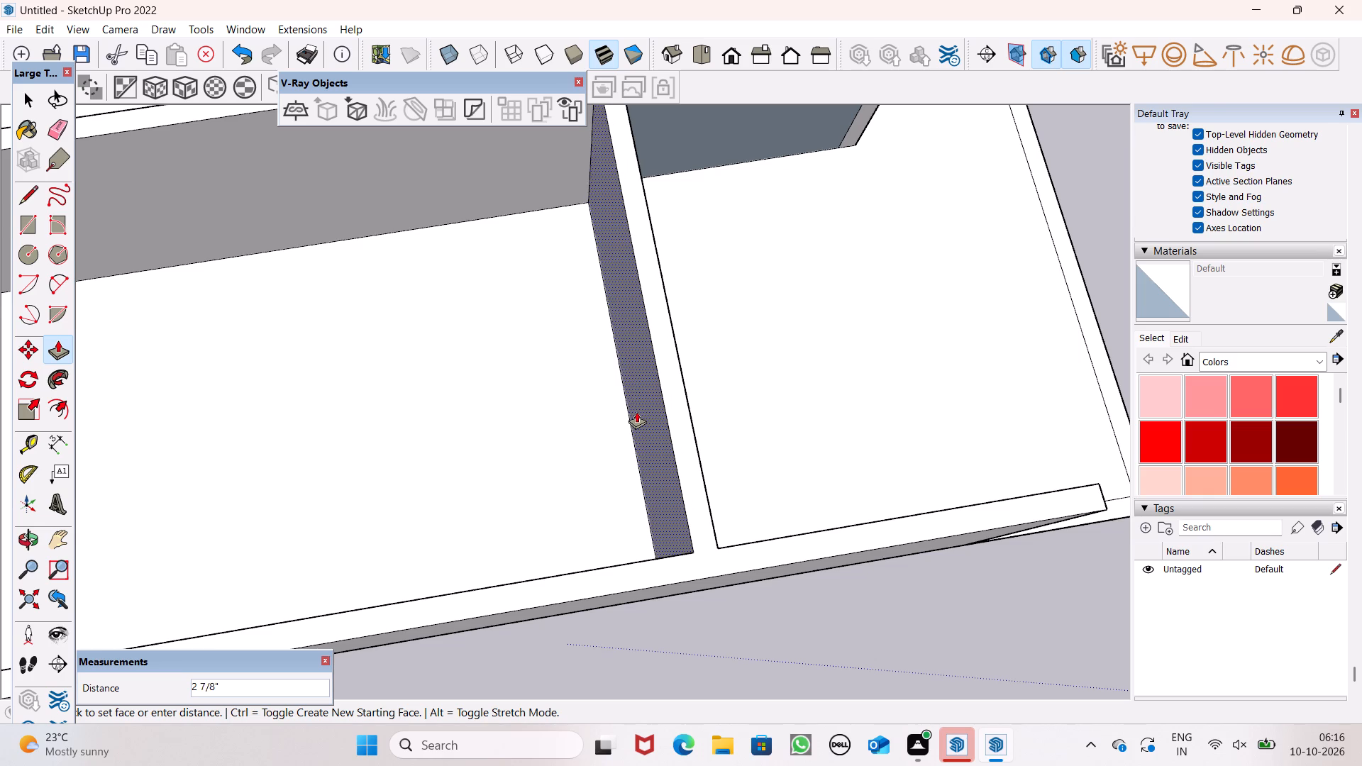
{"action": "left_click", "coordinate": [633, 415]}
Pull the wider room's side face out into the front recess by about 10" to give that room a side wall.
{"action": "scroll", "coordinate": [588, 373], "scroll_direction": "down", "scroll_amount": 12}
{"action": "middle_click_drag", "start_coordinate": [711, 419], "coordinate": [713, 428]}
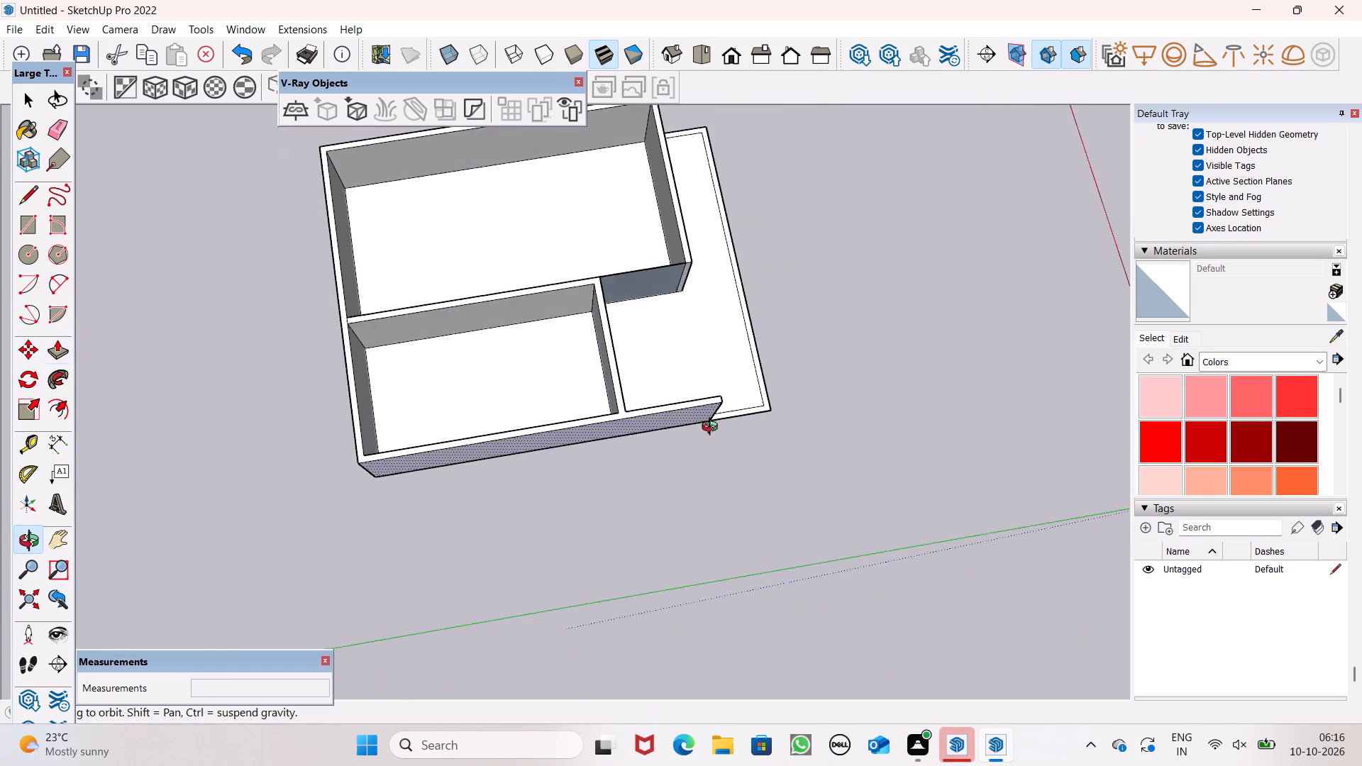
{"action": "middle_click_drag", "start_coordinate": [713, 428], "coordinate": [4, 160]}
{"action": "middle_click_drag", "start_coordinate": [475, 396], "coordinate": [543, 424]}
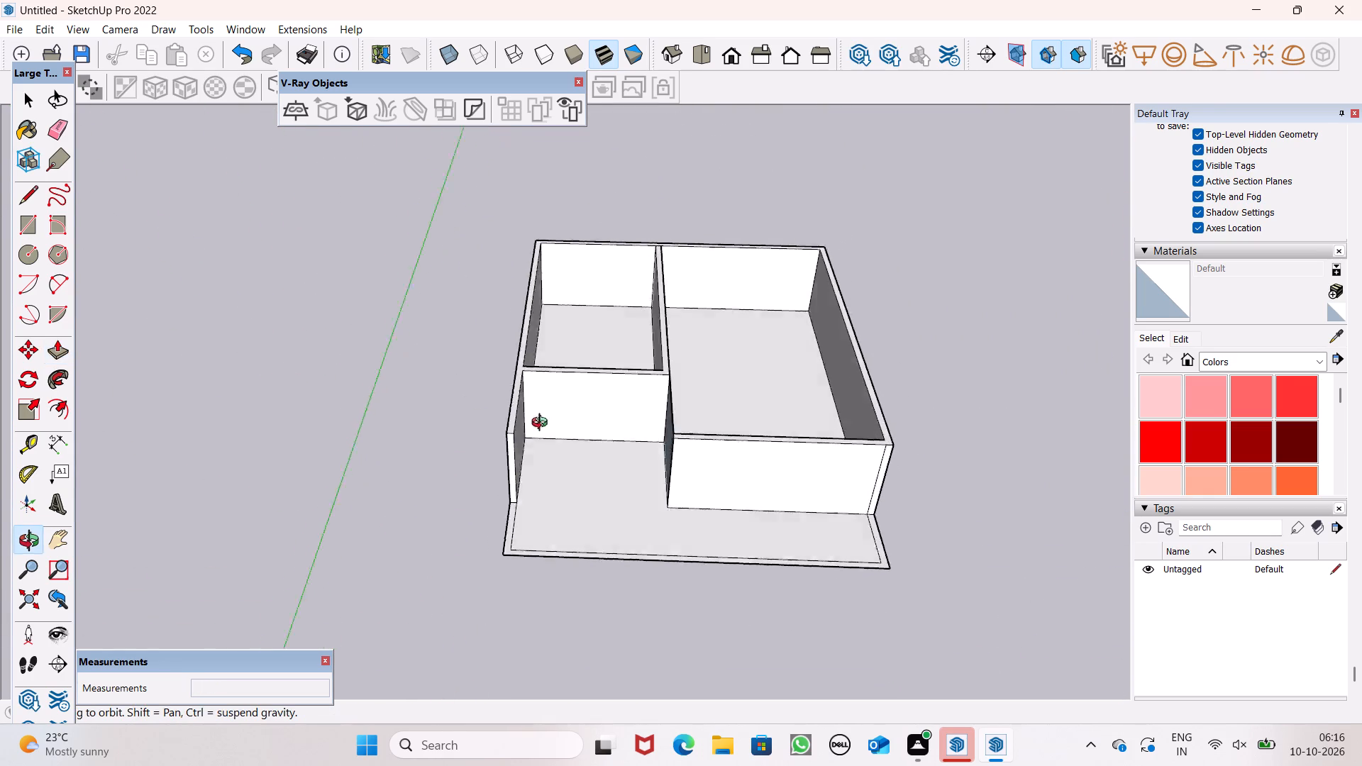
{"action": "middle_click_drag", "start_coordinate": [543, 424], "coordinate": [656, 382]}
{"action": "scroll", "coordinate": [682, 396], "scroll_direction": "up", "scroll_amount": 7}
{"action": "middle_click_drag", "start_coordinate": [716, 419], "coordinate": [746, 477]}
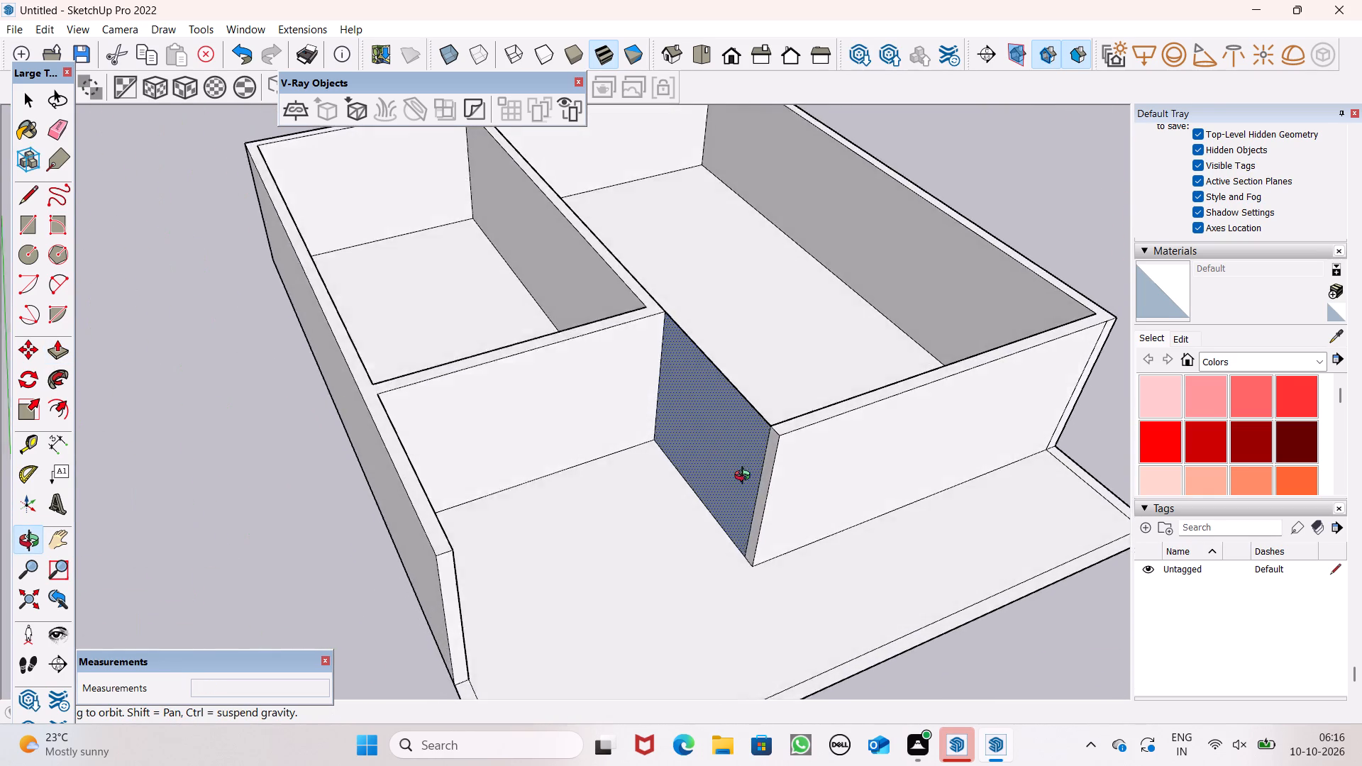
{"action": "middle_click_drag", "start_coordinate": [746, 477], "coordinate": [792, 527]}
{"action": "scroll", "coordinate": [712, 441], "scroll_direction": "up", "scroll_amount": 6}
{"action": "left_click_drag", "start_coordinate": [702, 384], "coordinate": [707, 391]}
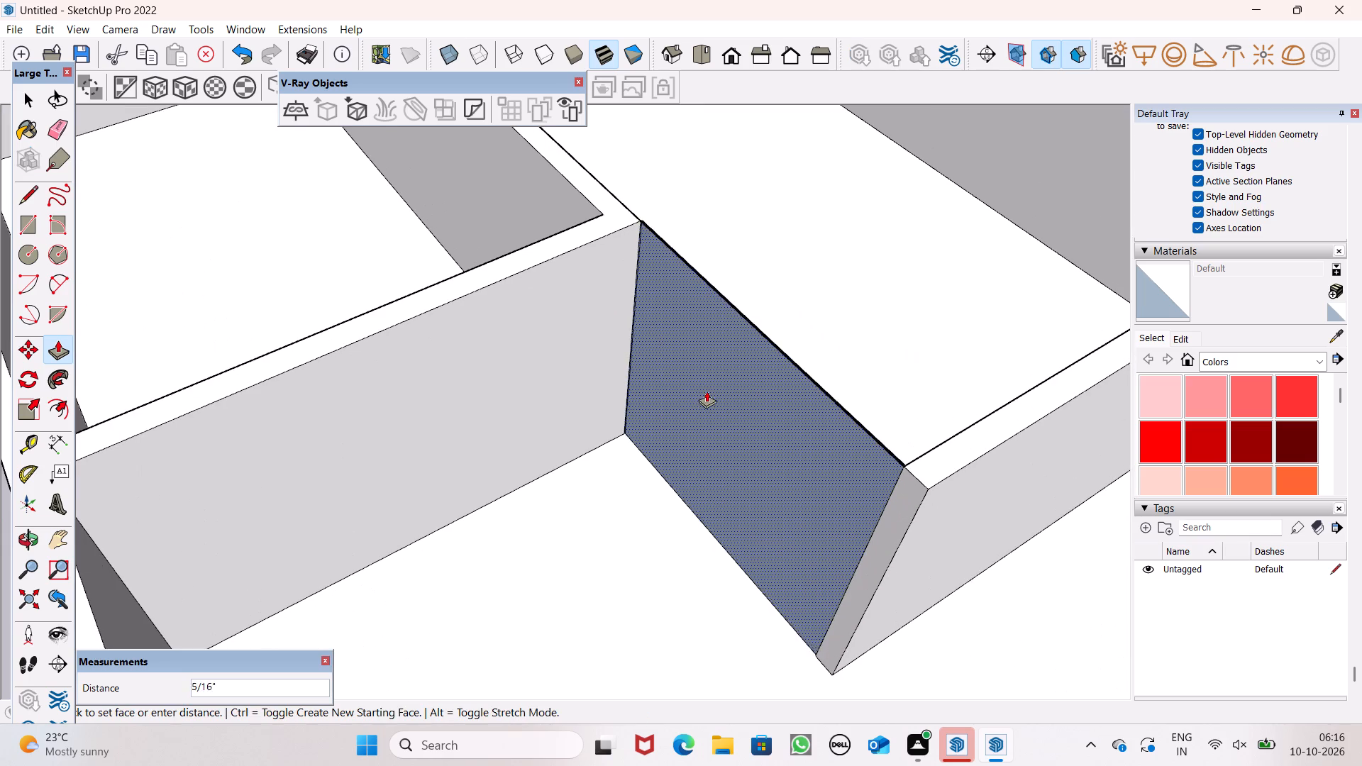
{"action": "left_click_drag", "start_coordinate": [707, 391], "coordinate": [684, 422]}
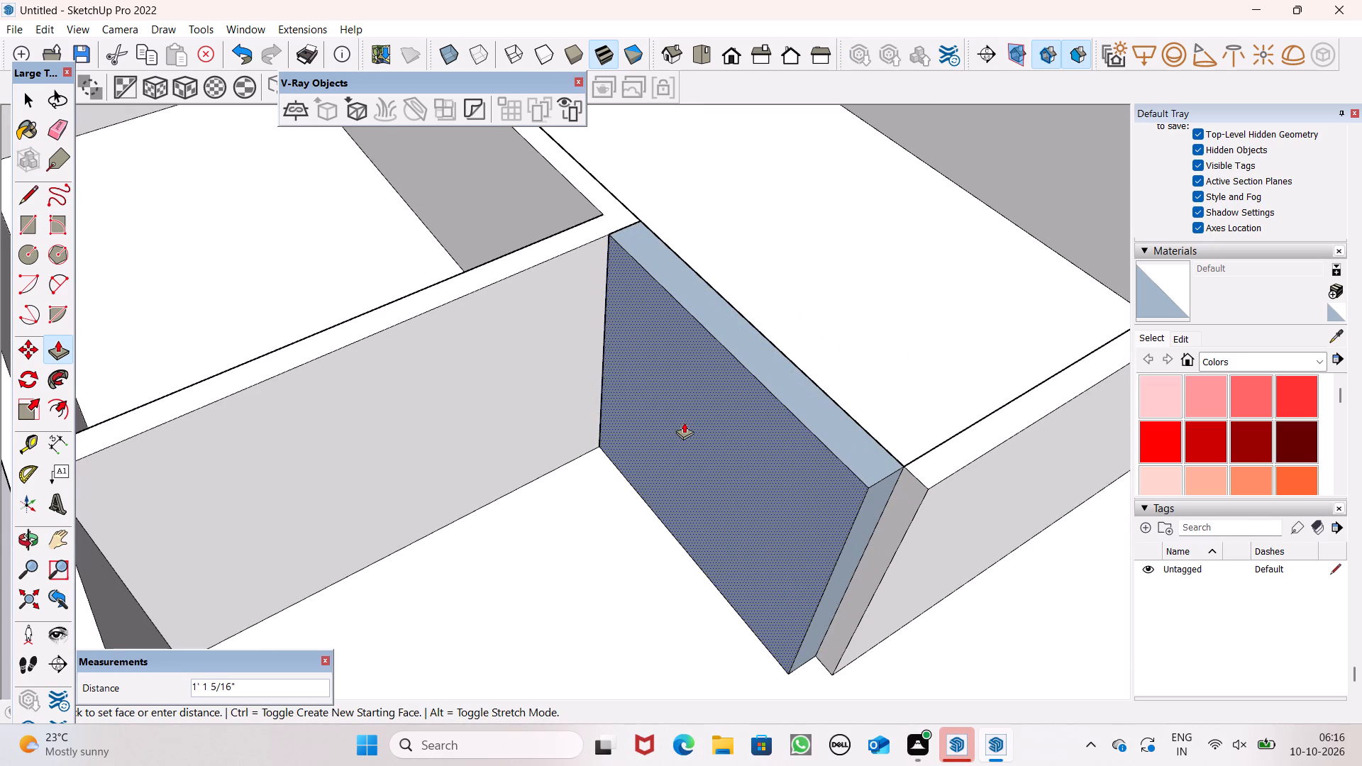
{"action": "left_click_drag", "start_coordinate": [684, 422], "coordinate": [685, 413]}
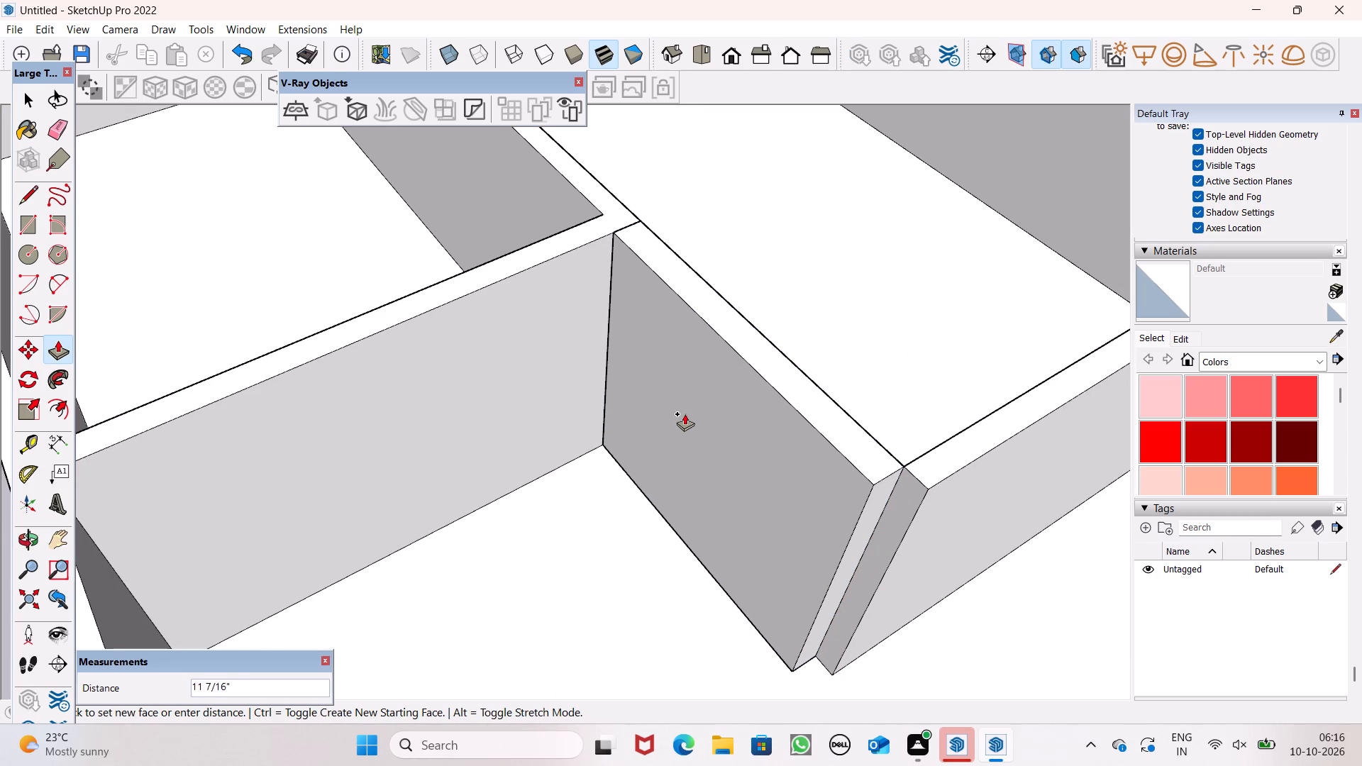
{"action": "left_click_drag", "start_coordinate": [685, 413], "coordinate": [688, 410]}
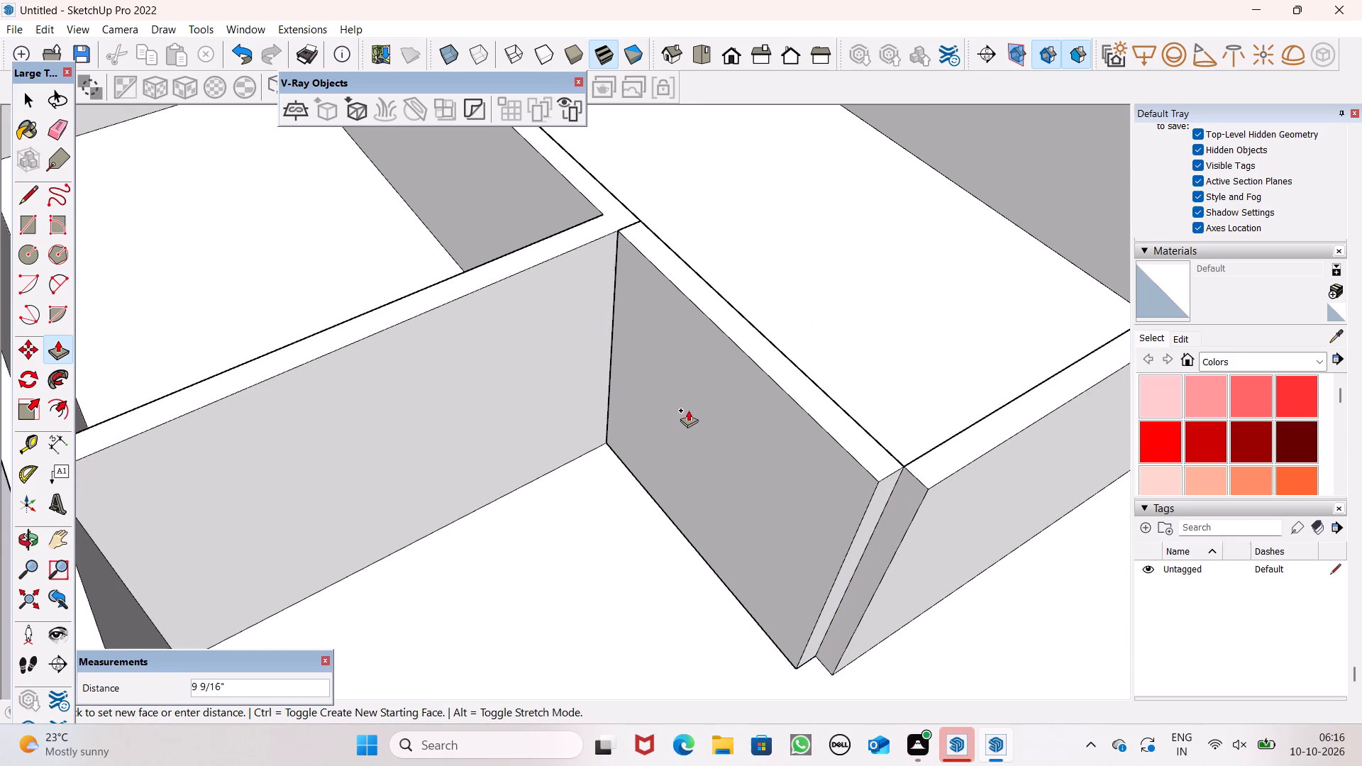
{"action": "left_click_drag", "start_coordinate": [688, 410], "coordinate": [687, 410]}
Push the new side wall's recess face back about 13/16", aligning it with the narrower room's partition face.
{"action": "middle_click_drag", "start_coordinate": [651, 287], "coordinate": [671, 486]}
{"action": "scroll", "coordinate": [669, 482], "scroll_direction": "up", "scroll_amount": 1}
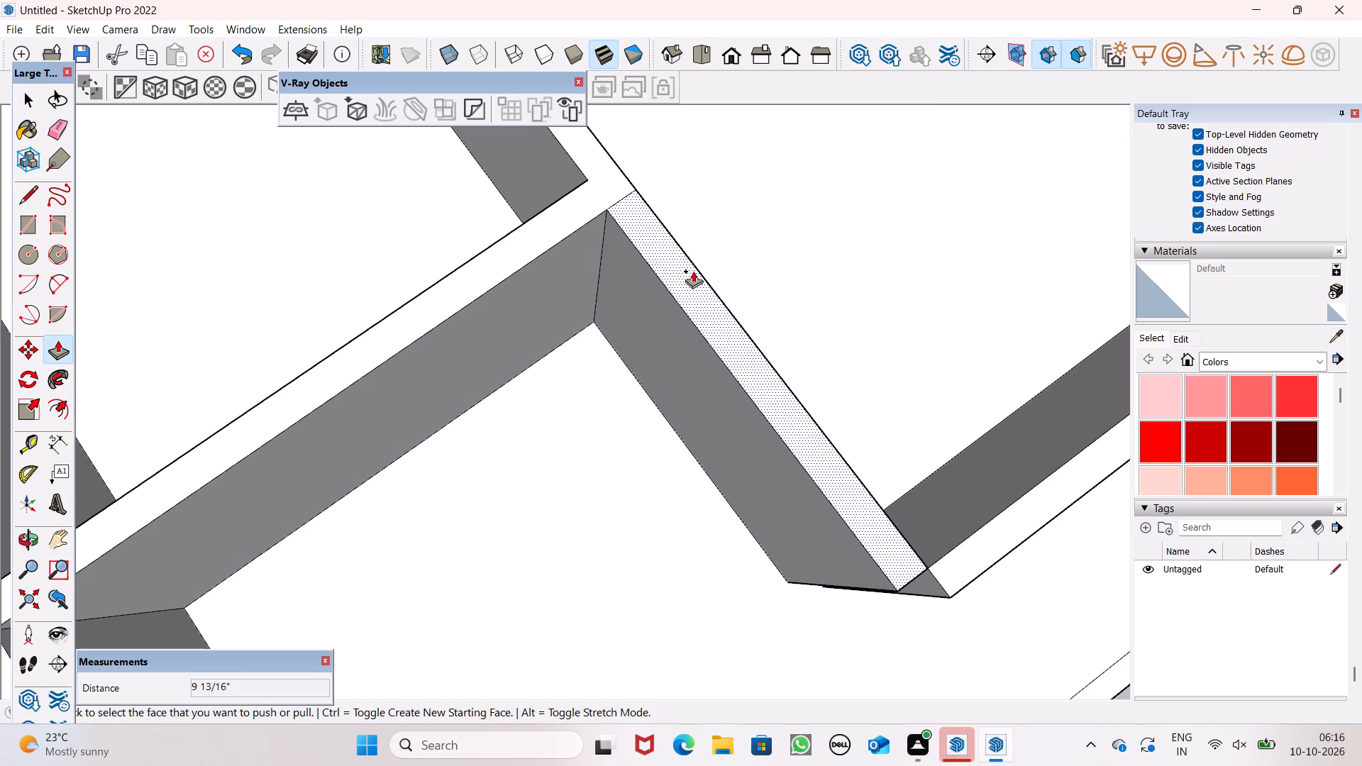
{"action": "scroll", "coordinate": [652, 362], "scroll_direction": "down", "scroll_amount": 2}
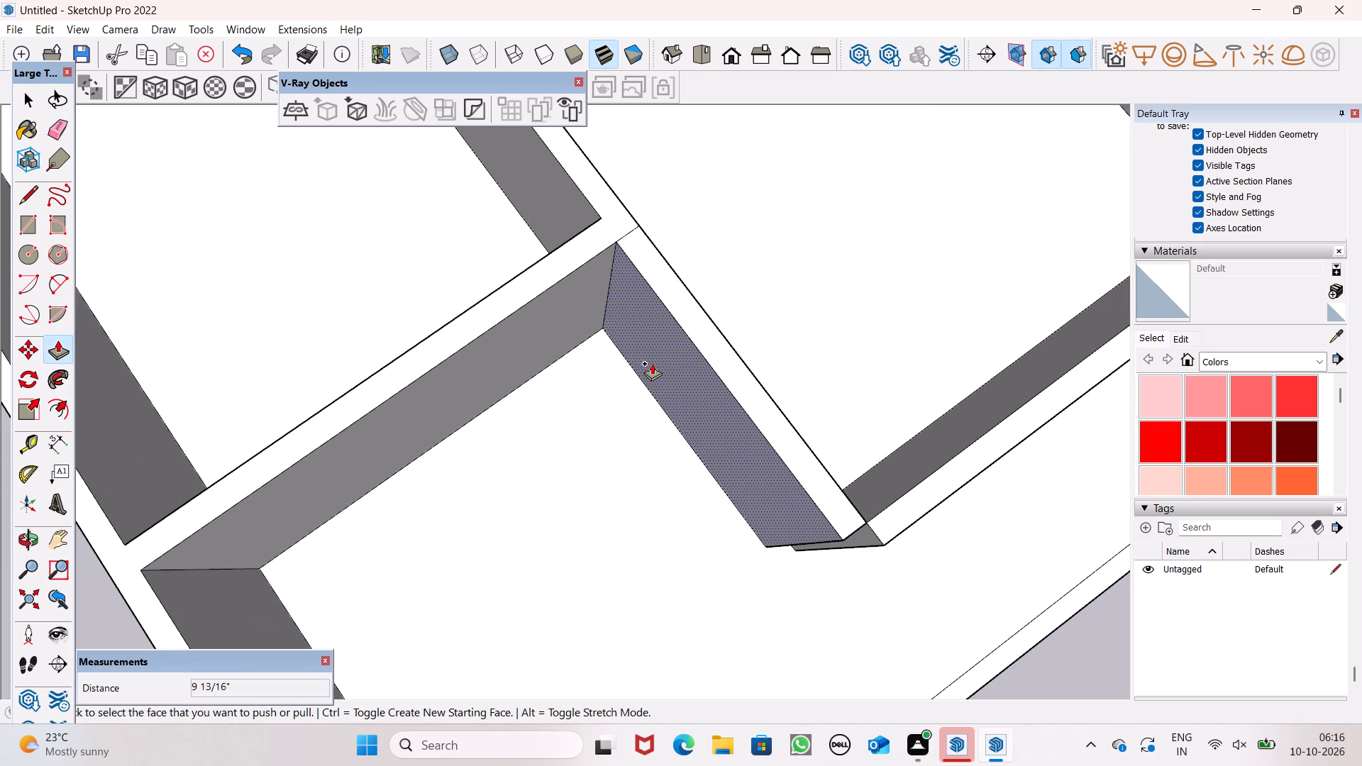
{"action": "left_click_drag", "start_coordinate": [653, 362], "coordinate": [531, 177]}
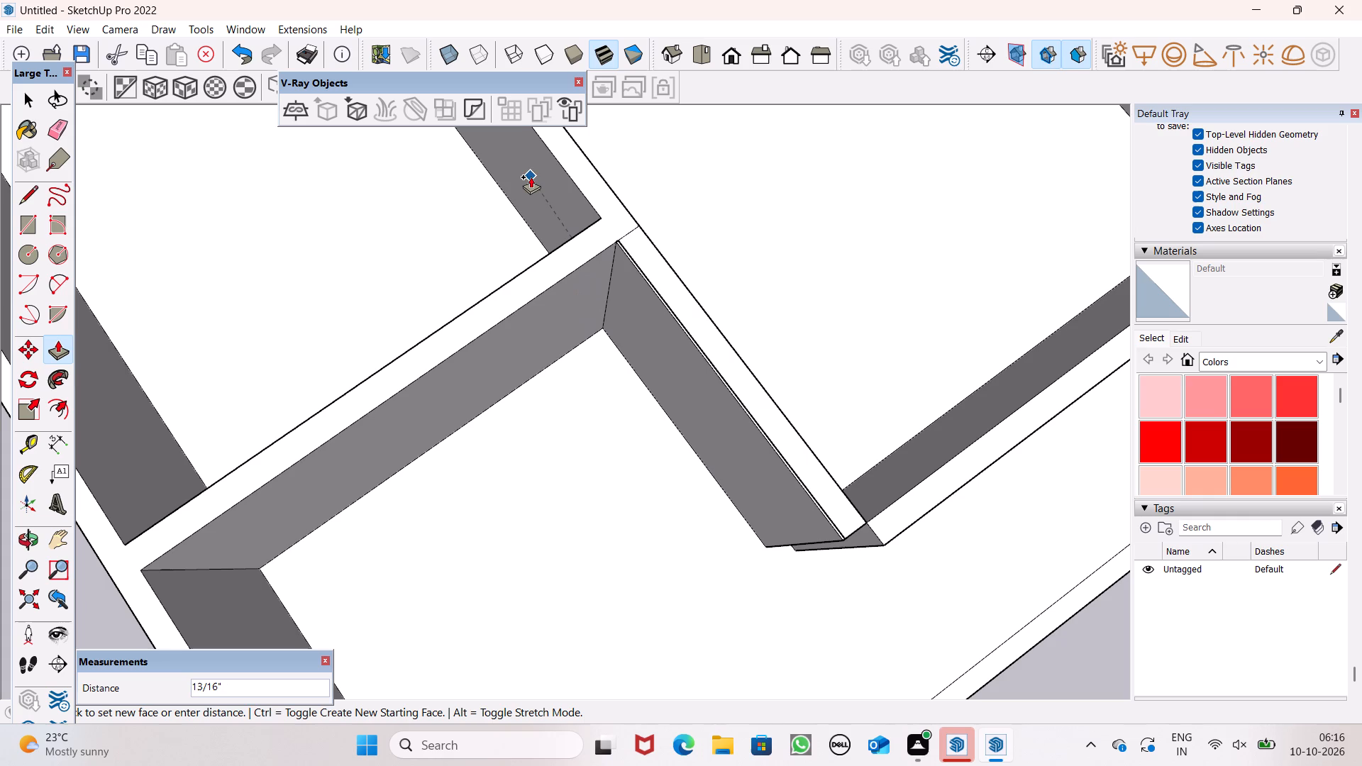
{"action": "left_click_drag", "start_coordinate": [531, 177], "coordinate": [546, 177]}
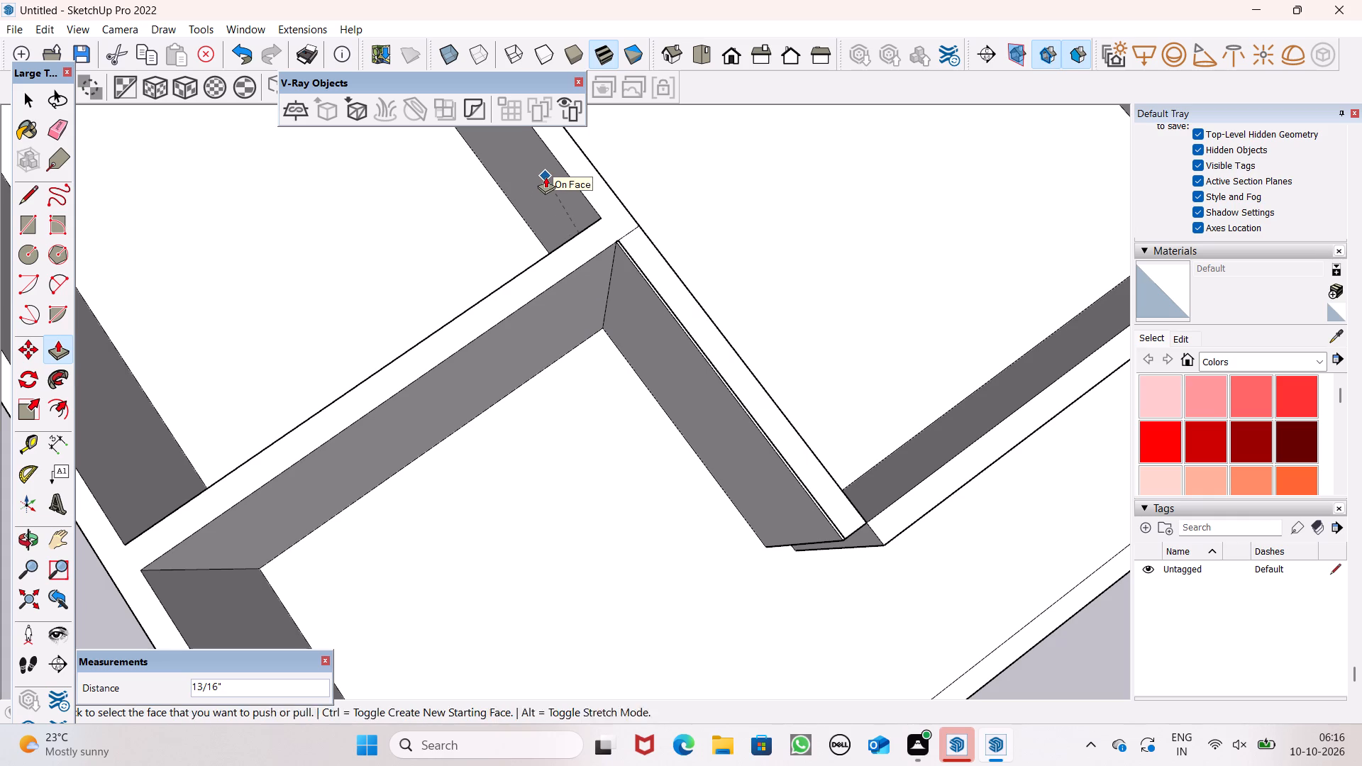
{"action": "left_click_drag", "start_coordinate": [546, 177], "coordinate": [552, 172]}
Pull the new side wall's end face 9" forward, flush with the wider room's front wall.
{"action": "scroll", "coordinate": [654, 409], "scroll_direction": "down", "scroll_amount": 6}
{"action": "middle_click_drag", "start_coordinate": [762, 531], "coordinate": [784, 353]}
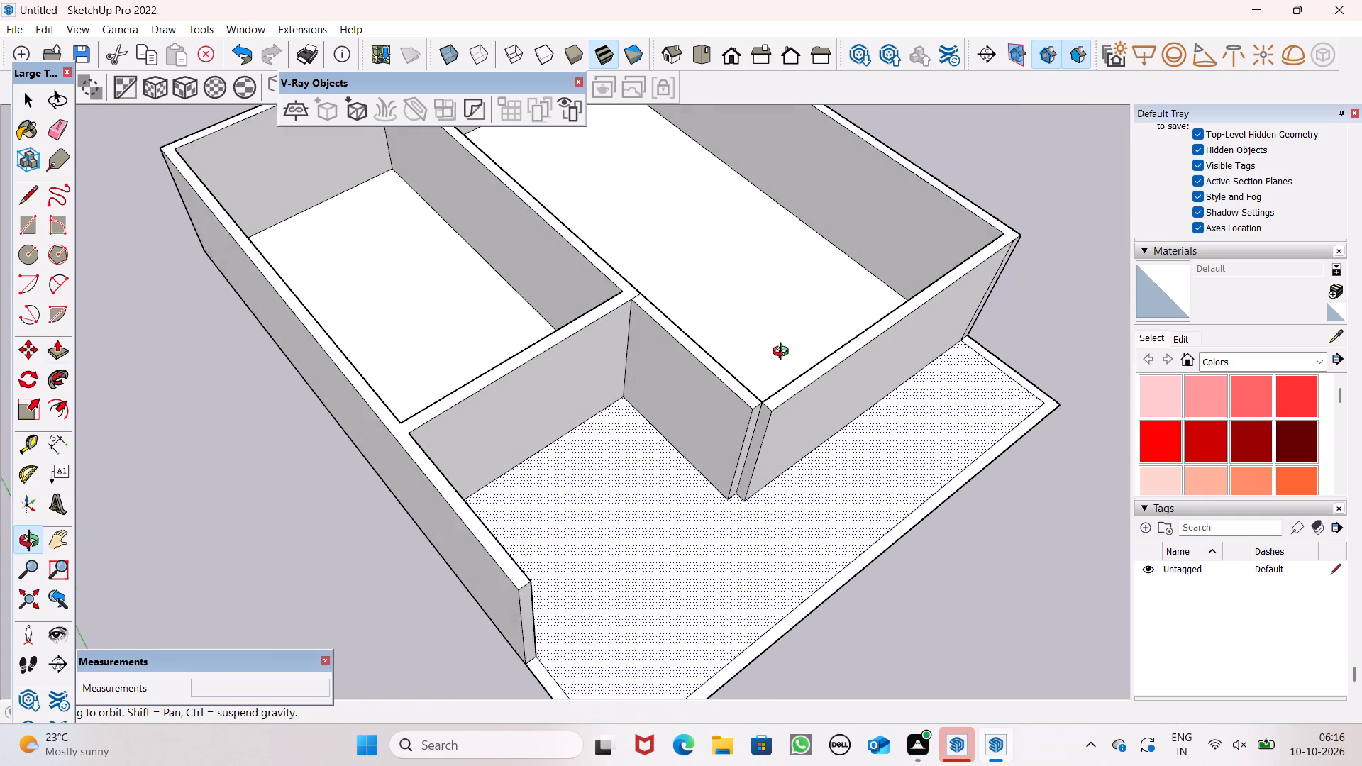
{"action": "middle_click_drag", "start_coordinate": [784, 353], "coordinate": [785, 353]}
{"action": "scroll", "coordinate": [789, 431], "scroll_direction": "up", "scroll_amount": 7}
{"action": "left_click_drag", "start_coordinate": [755, 409], "coordinate": [737, 429]}
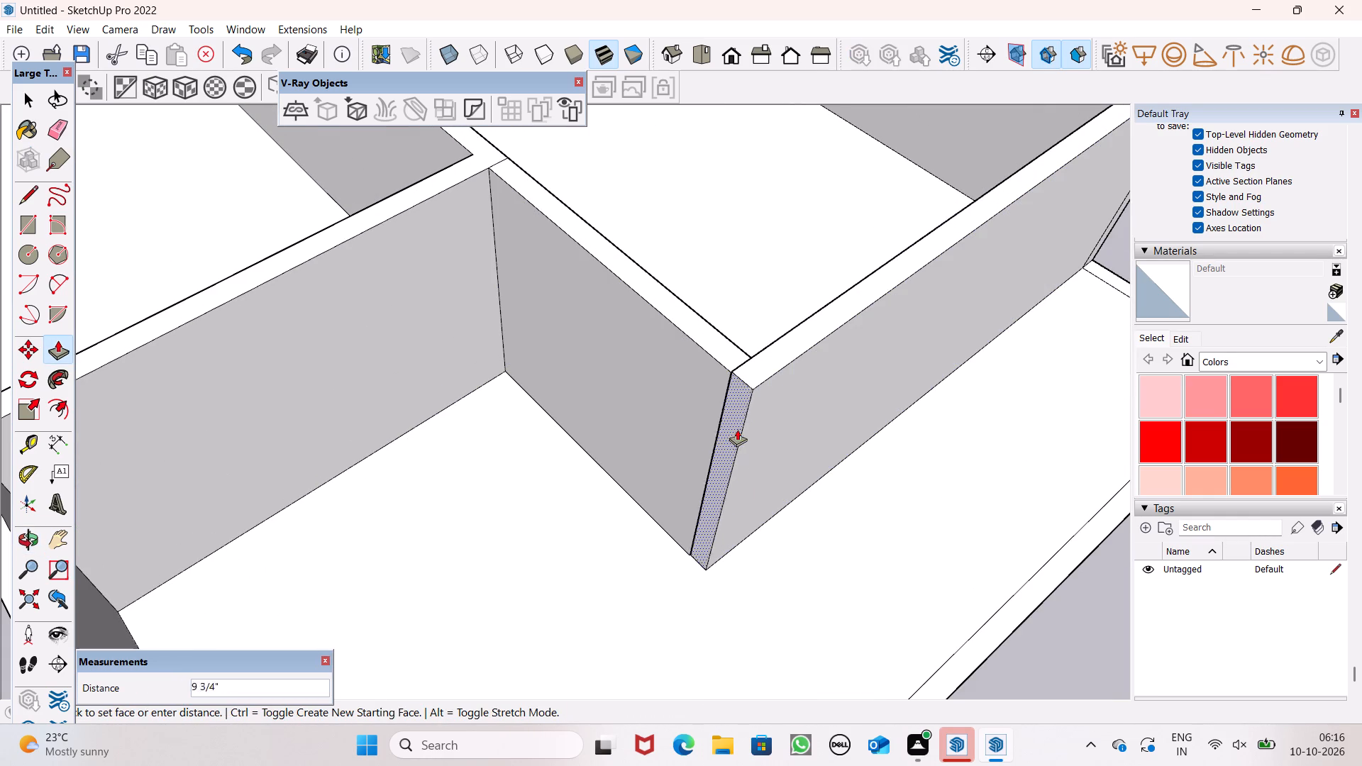
{"action": "left_click_drag", "start_coordinate": [737, 429], "coordinate": [692, 381]}
Examine the reshaped walls and the front recess from the front and above.
{"action": "scroll", "coordinate": [689, 382], "scroll_direction": "down", "scroll_amount": 3}
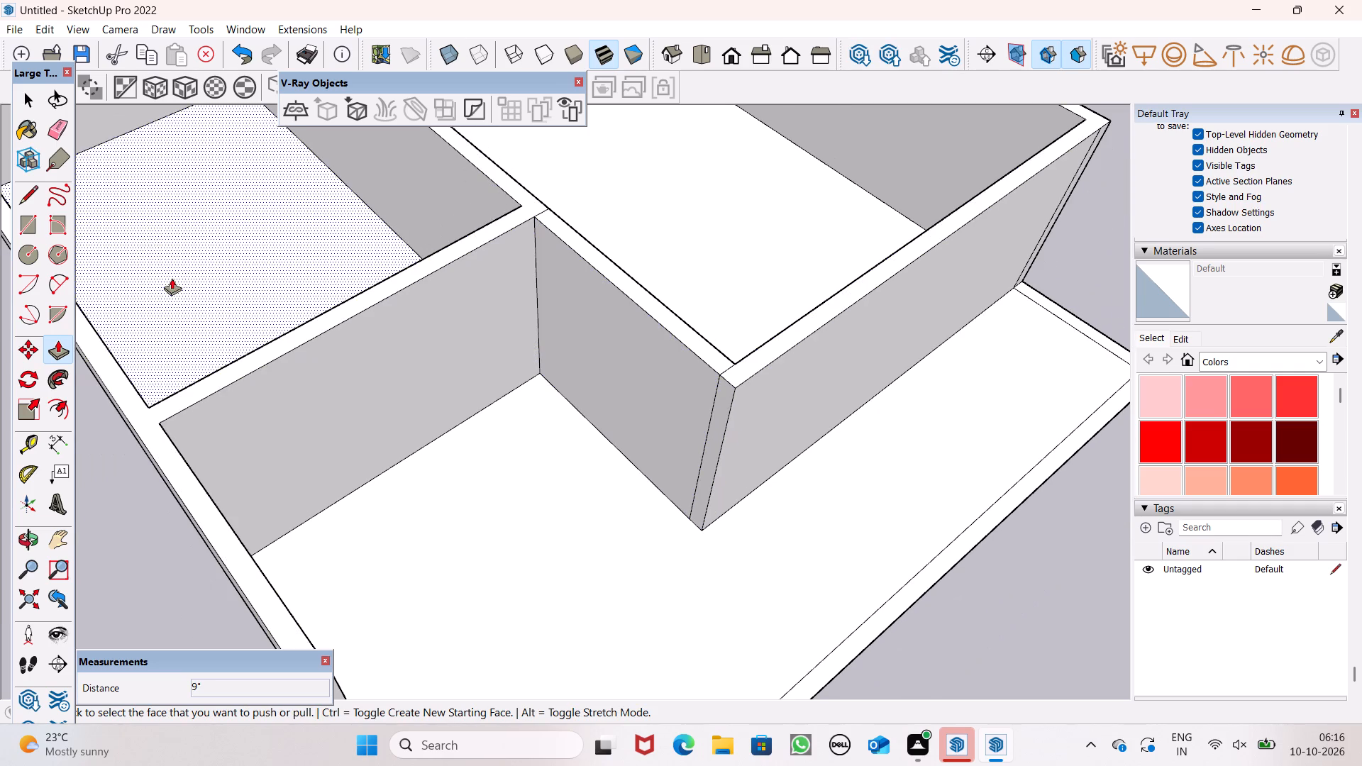
{"action": "scroll", "coordinate": [402, 316], "scroll_direction": "down", "scroll_amount": 4}
{"action": "middle_click_drag", "start_coordinate": [570, 426], "coordinate": [291, 373]}
{"action": "scroll", "coordinate": [279, 391], "scroll_direction": "up", "scroll_amount": 1}
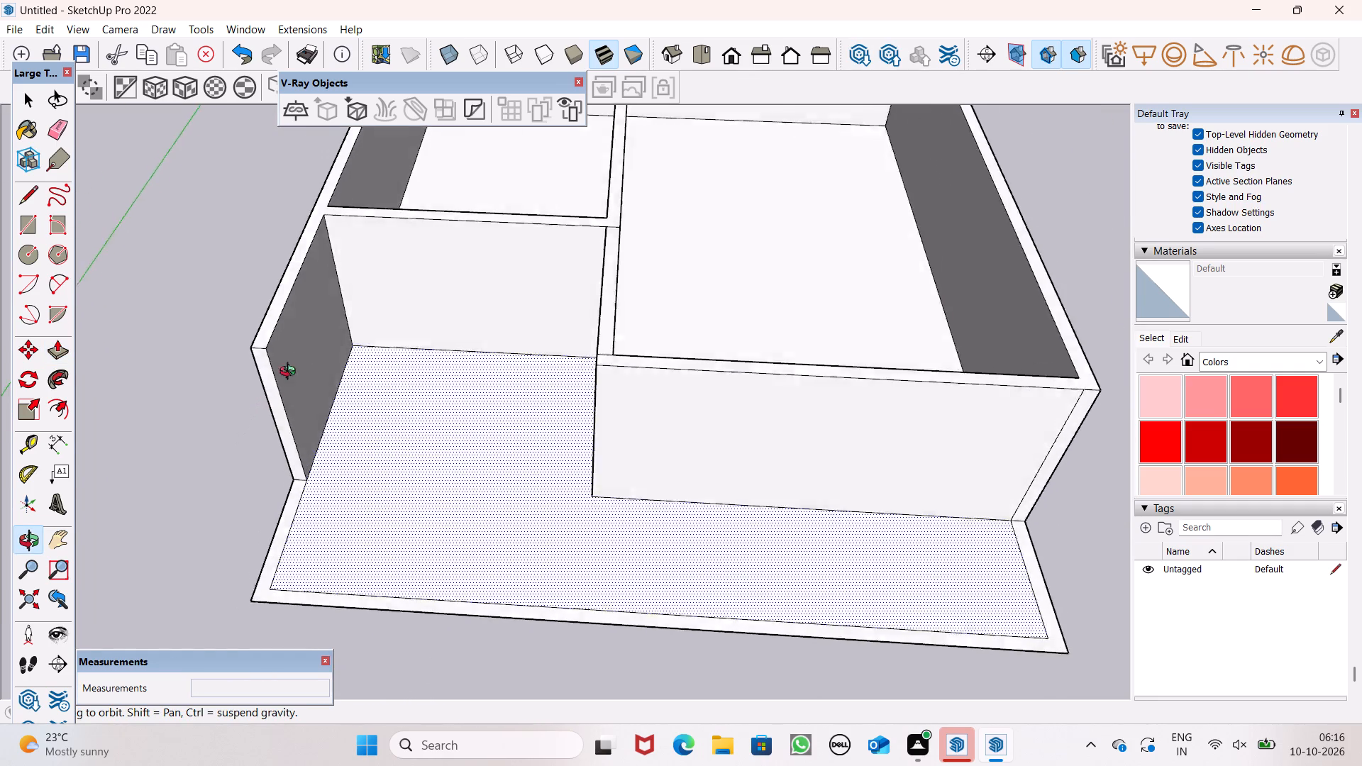
{"action": "middle_click_drag", "start_coordinate": [291, 373], "coordinate": [306, 321]}
{"action": "middle_click_drag", "start_coordinate": [307, 321], "coordinate": [338, 335]}
{"action": "scroll", "coordinate": [429, 401], "scroll_direction": "down", "scroll_amount": 7}
{"action": "middle_click_drag", "start_coordinate": [503, 412], "coordinate": [608, 406]}
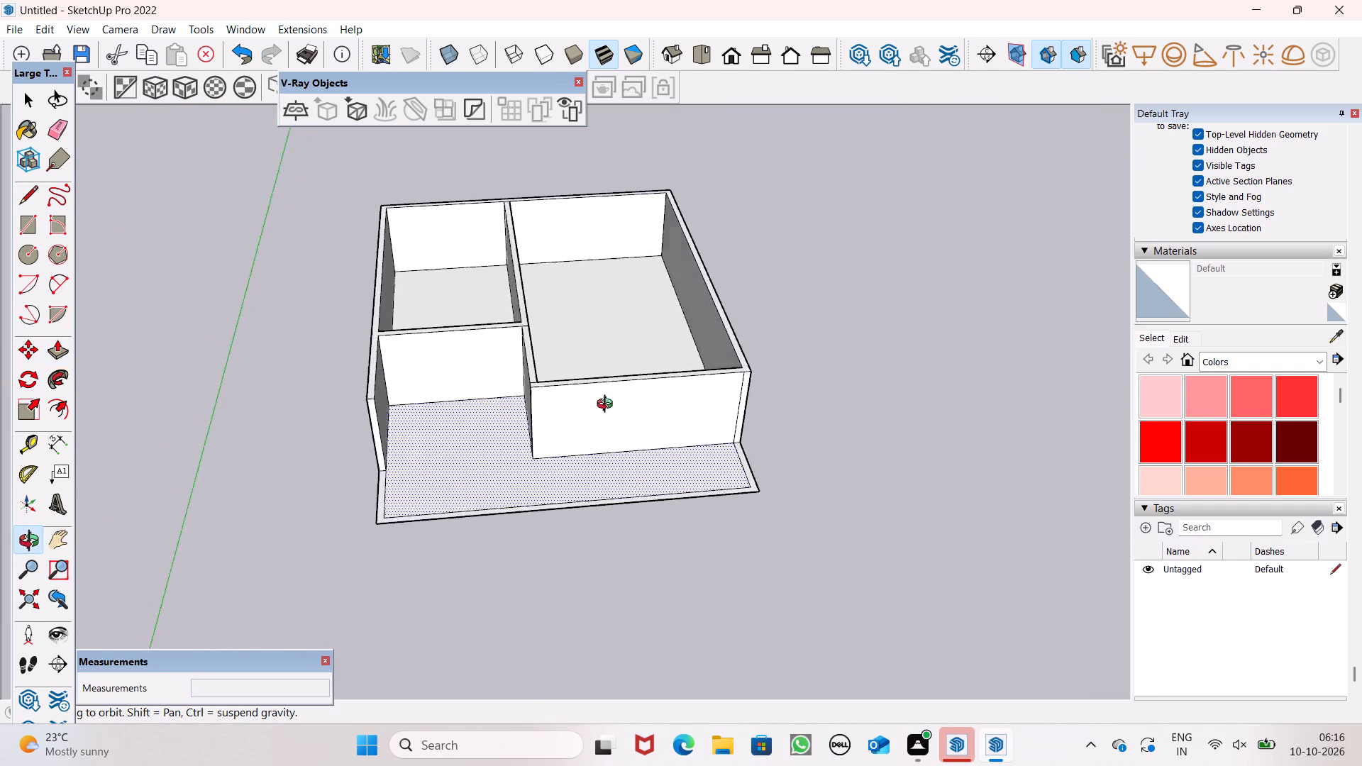
Erase the leftover vertical seam line near the front corner on the recess side wall of the wider room.
{"action": "middle_click_drag", "start_coordinate": [608, 406], "coordinate": [723, 291]}
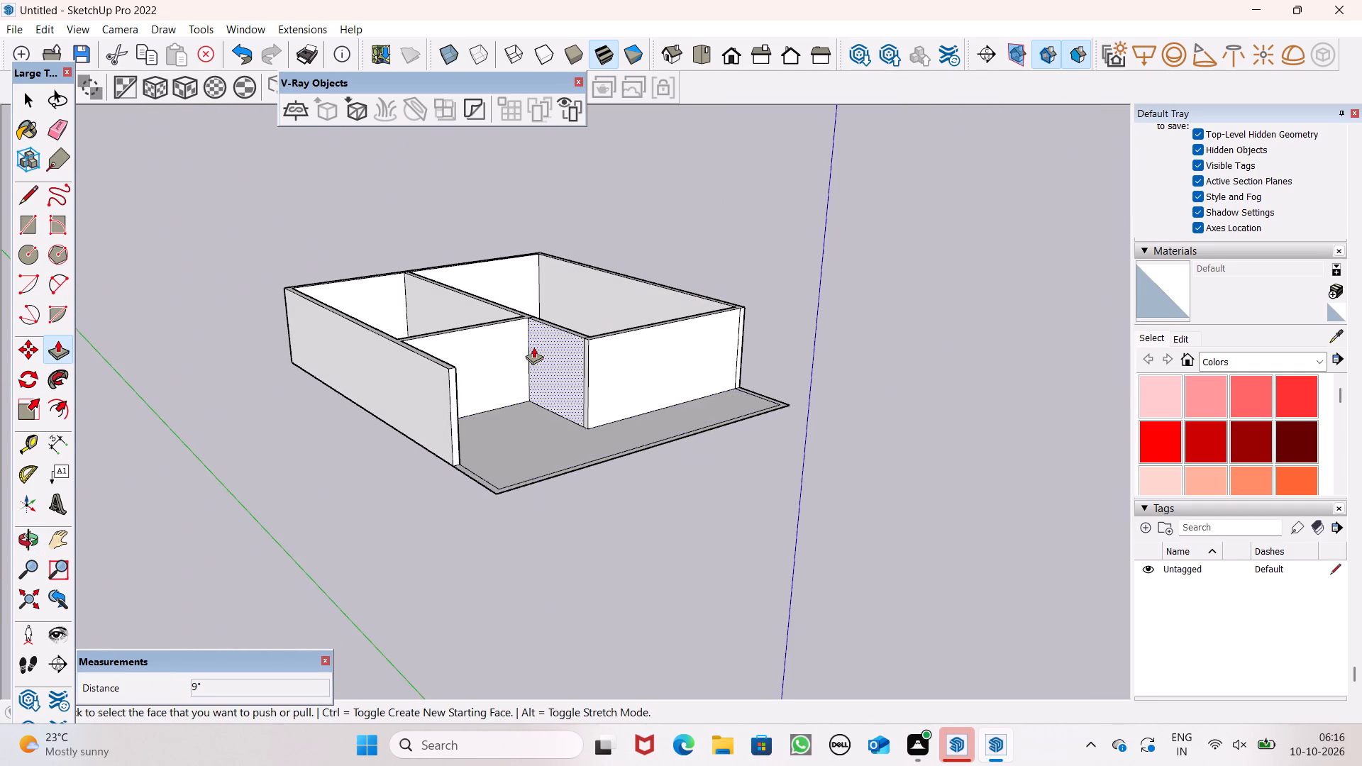
{"action": "scroll", "coordinate": [596, 345], "scroll_direction": "up", "scroll_amount": 6}
{"action": "middle_click_drag", "start_coordinate": [574, 392], "coordinate": [690, 416]}
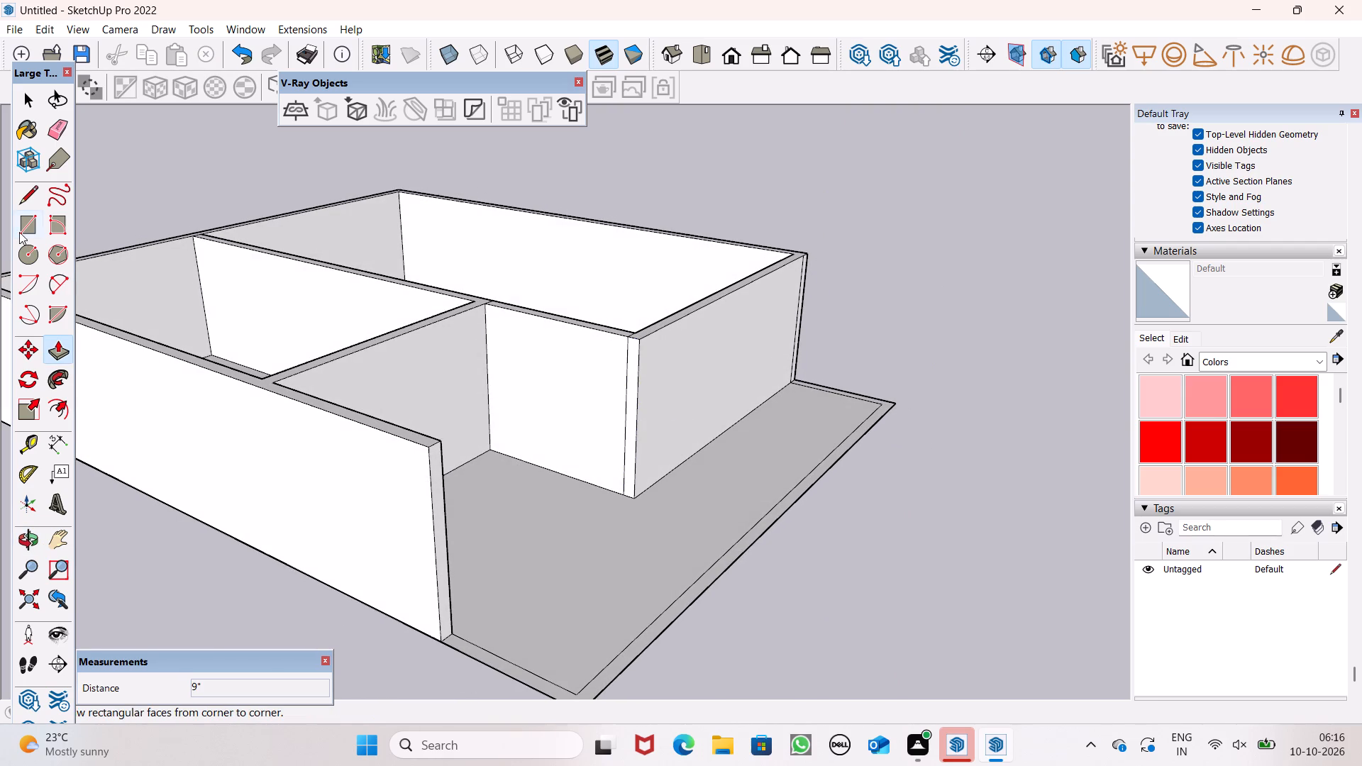
{"action": "left_click", "coordinate": [62, 137]}
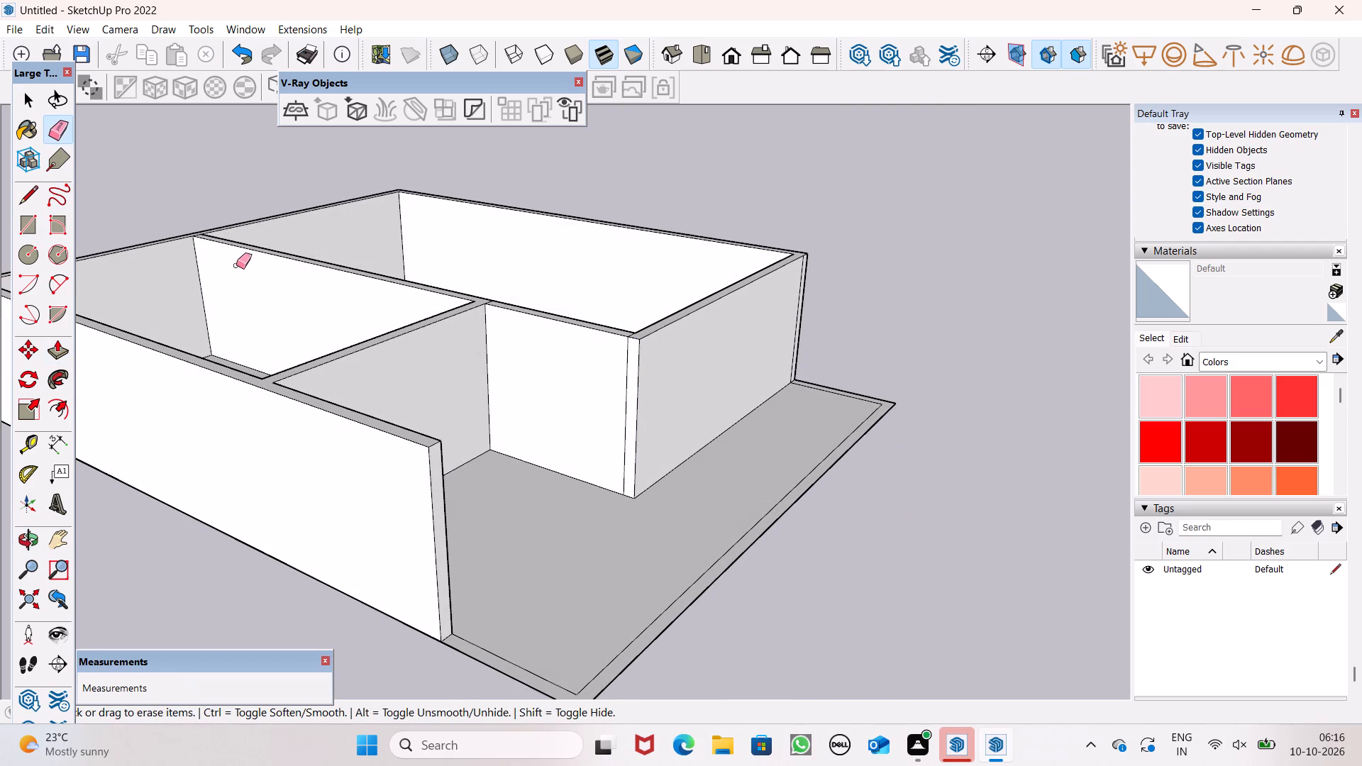
{"action": "scroll", "coordinate": [624, 482], "scroll_direction": "up", "scroll_amount": 6}
{"action": "left_click", "coordinate": [626, 350]}
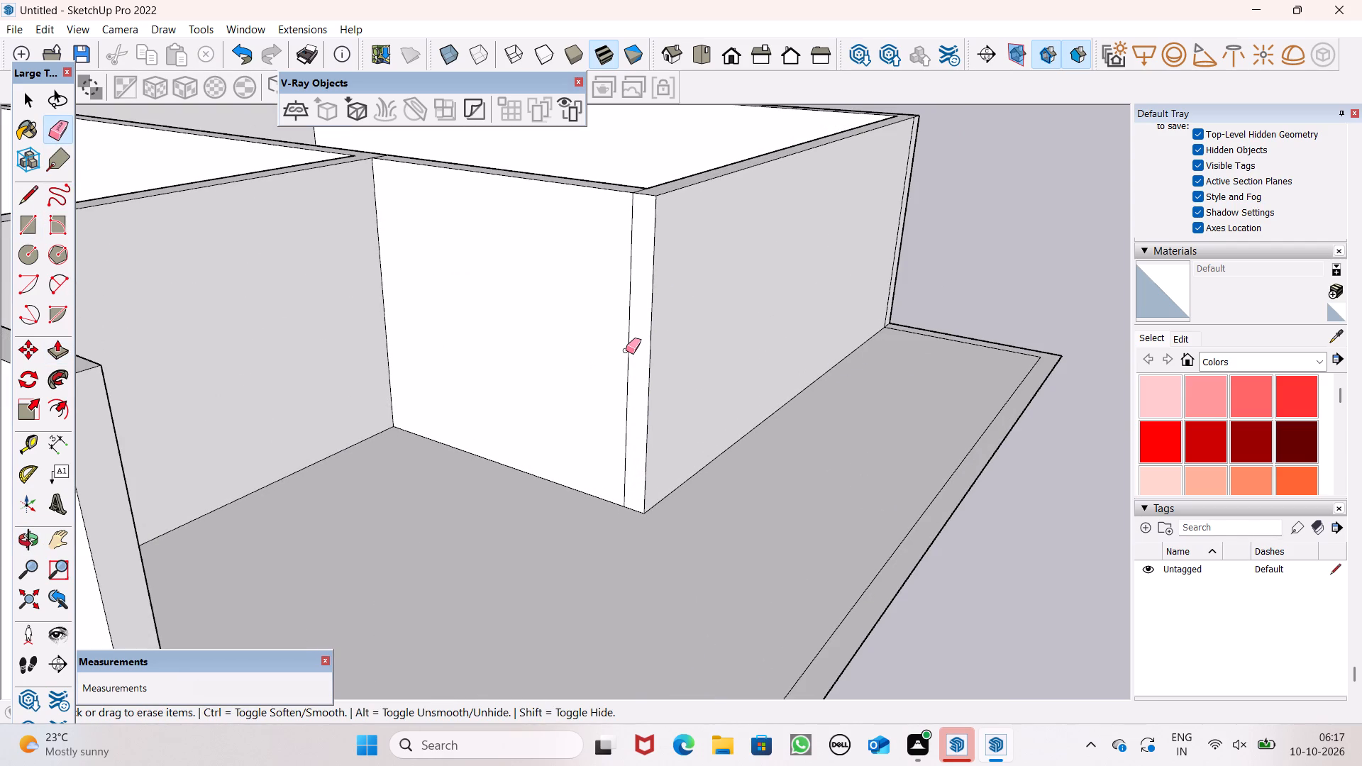
{"action": "left_click_drag", "start_coordinate": [629, 348], "coordinate": [623, 351]}
Erase the short leftover seam line across the wall top at the wider room's front recess corner.
{"action": "scroll", "coordinate": [498, 272], "scroll_direction": "down", "scroll_amount": 3}
{"action": "middle_click_drag", "start_coordinate": [516, 326], "coordinate": [510, 338]}
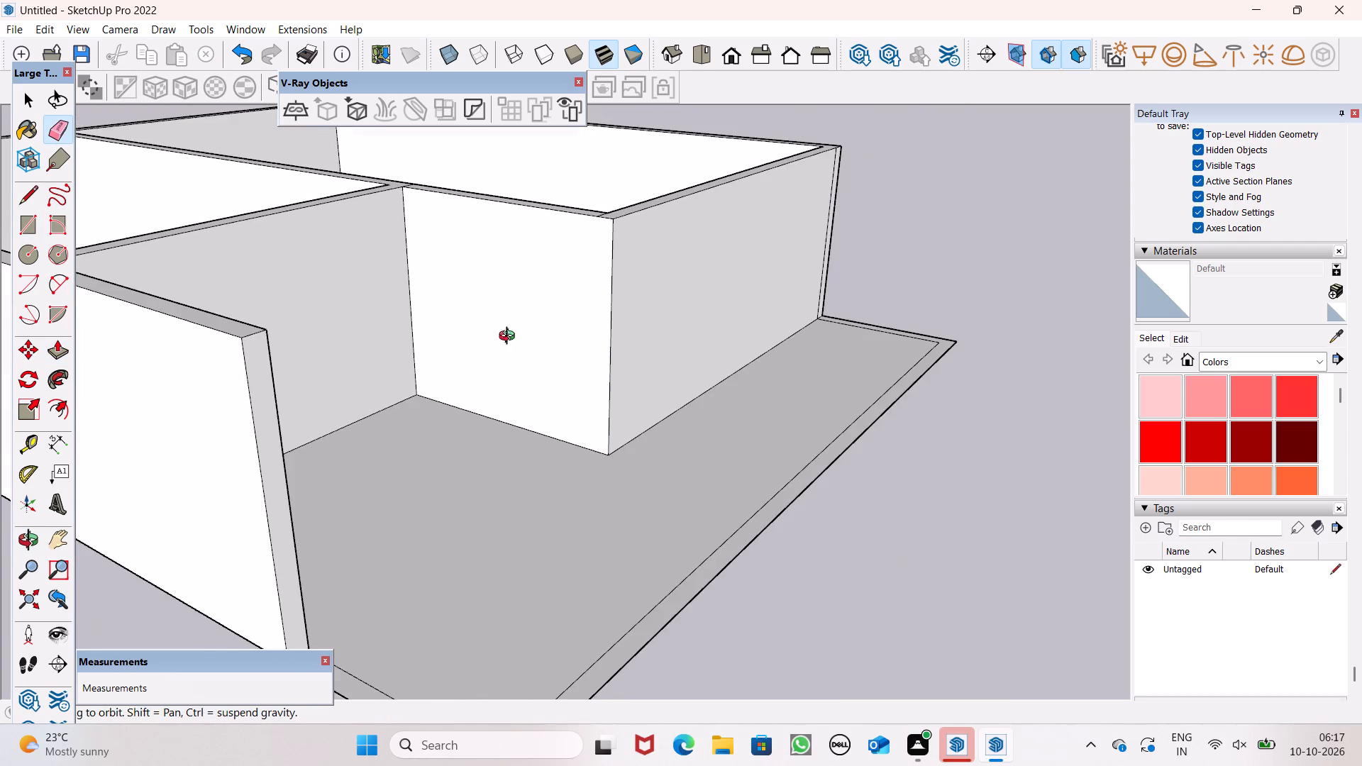
{"action": "middle_click_drag", "start_coordinate": [510, 338], "coordinate": [427, 477]}
{"action": "scroll", "coordinate": [602, 341], "scroll_direction": "up", "scroll_amount": 6}
{"action": "left_click", "coordinate": [534, 306]}
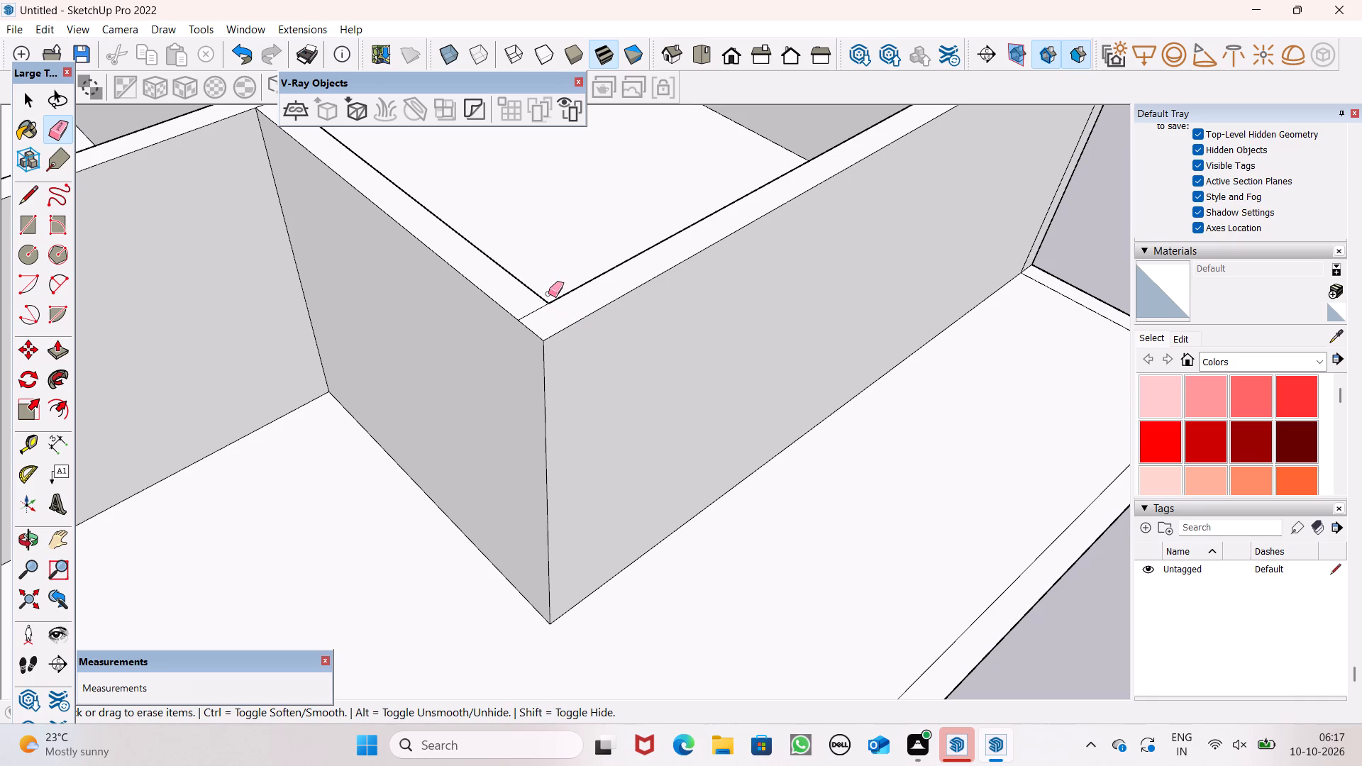
{"action": "left_click_drag", "start_coordinate": [524, 313], "coordinate": [536, 313]}
{"action": "key", "text": "space"}
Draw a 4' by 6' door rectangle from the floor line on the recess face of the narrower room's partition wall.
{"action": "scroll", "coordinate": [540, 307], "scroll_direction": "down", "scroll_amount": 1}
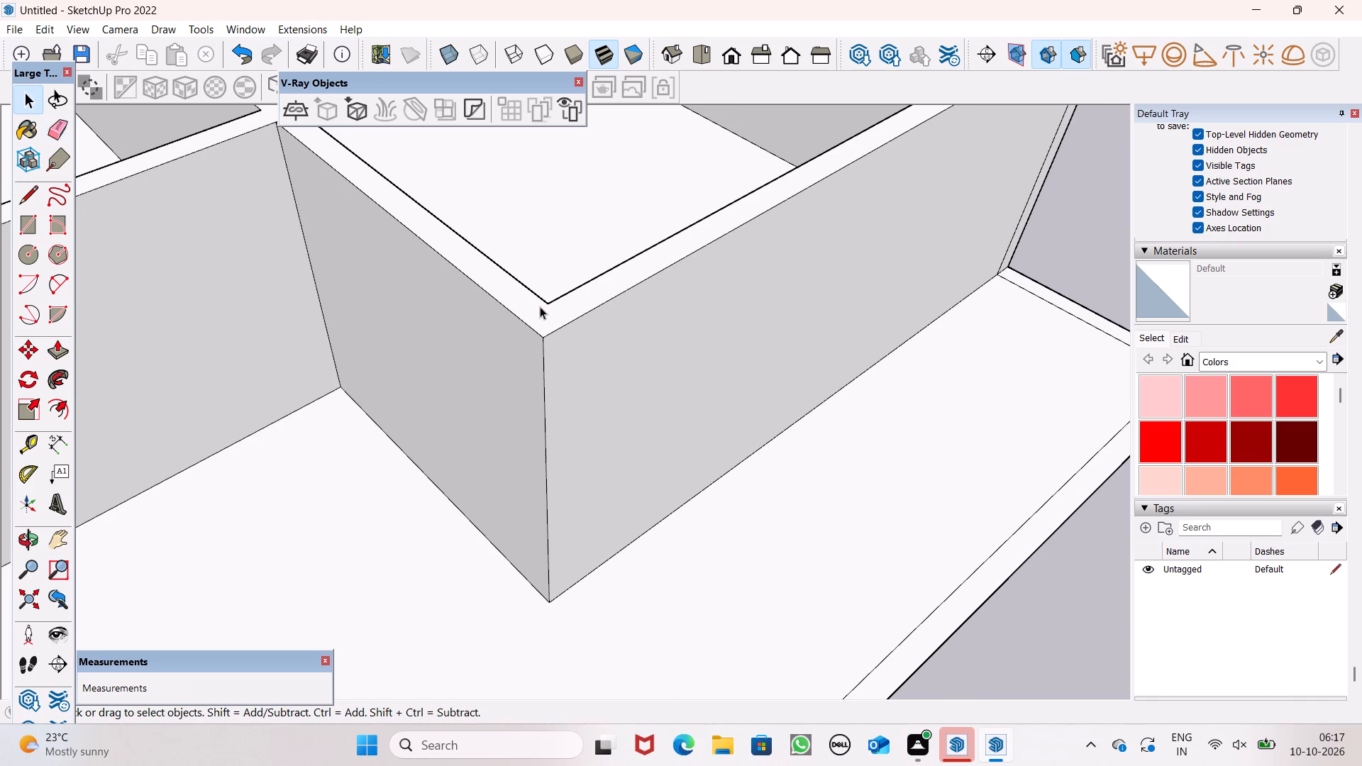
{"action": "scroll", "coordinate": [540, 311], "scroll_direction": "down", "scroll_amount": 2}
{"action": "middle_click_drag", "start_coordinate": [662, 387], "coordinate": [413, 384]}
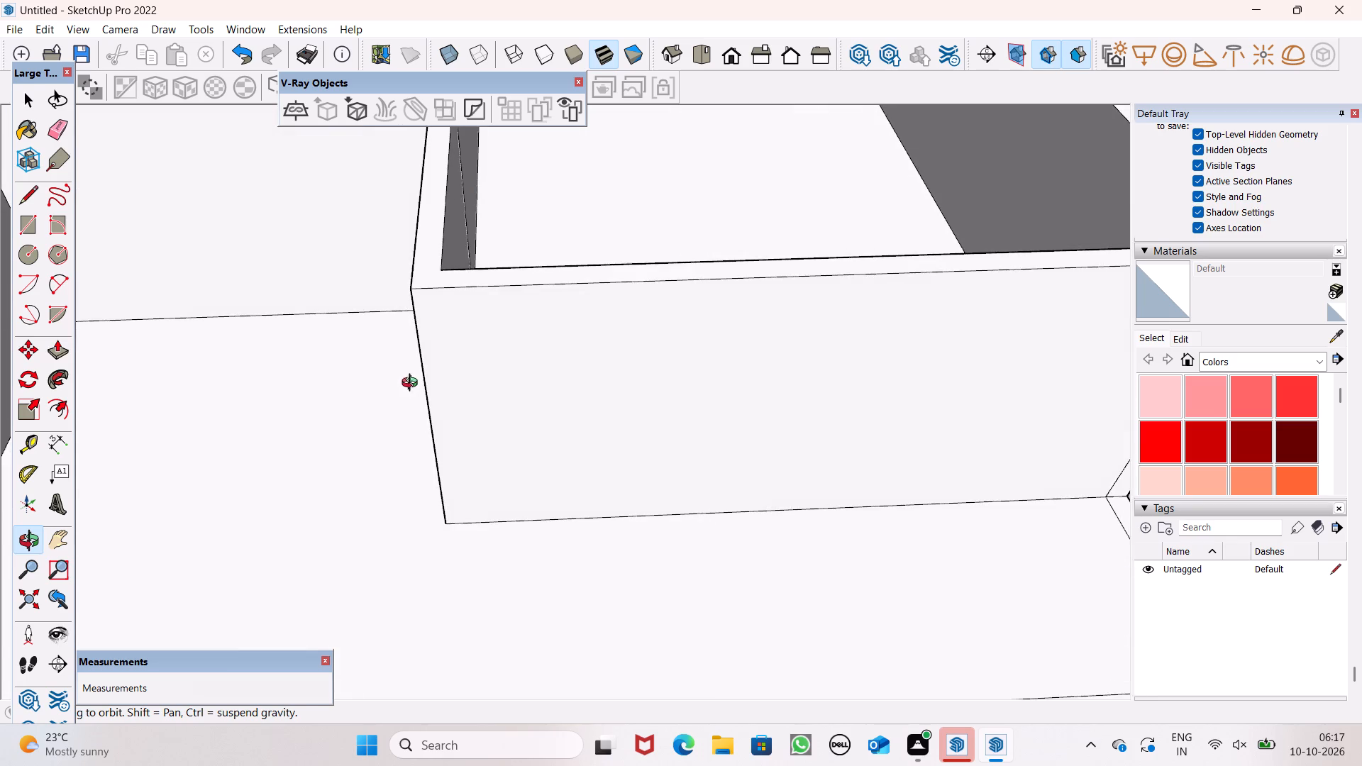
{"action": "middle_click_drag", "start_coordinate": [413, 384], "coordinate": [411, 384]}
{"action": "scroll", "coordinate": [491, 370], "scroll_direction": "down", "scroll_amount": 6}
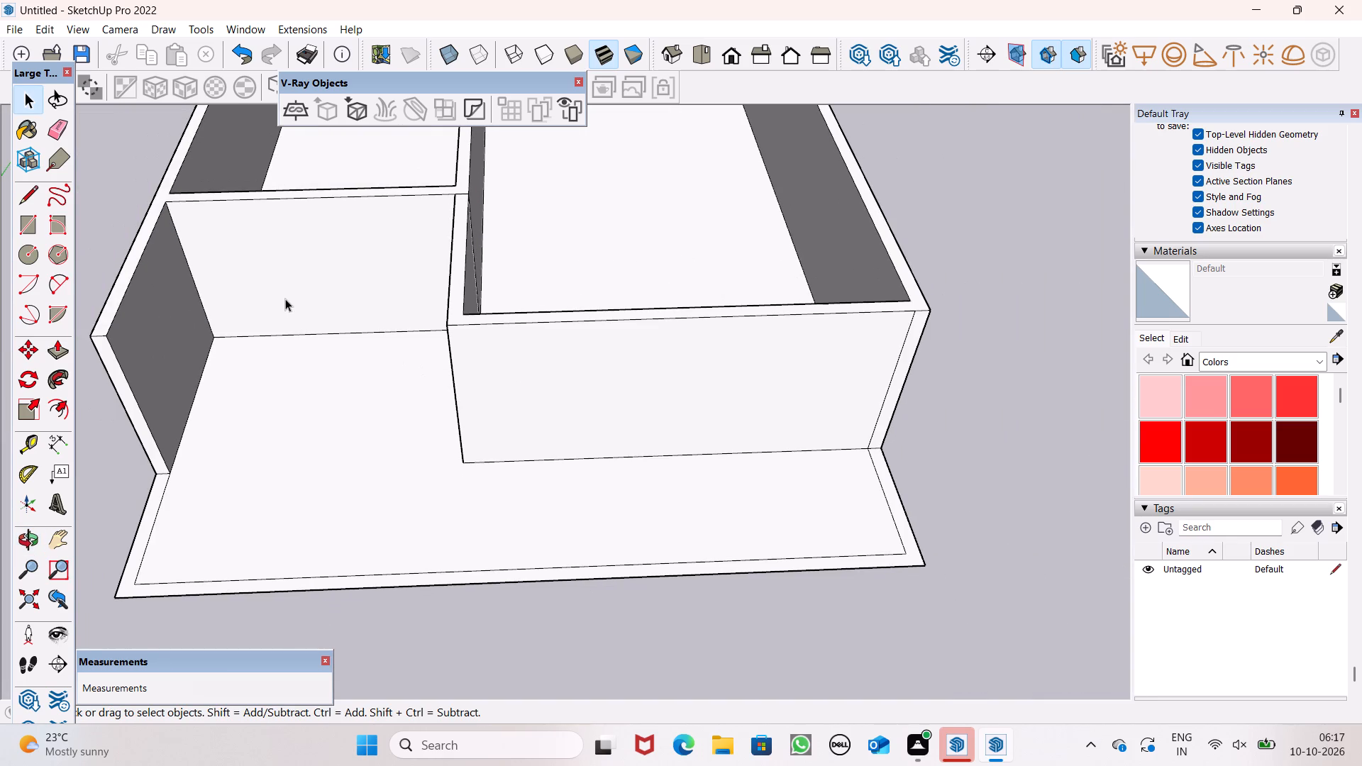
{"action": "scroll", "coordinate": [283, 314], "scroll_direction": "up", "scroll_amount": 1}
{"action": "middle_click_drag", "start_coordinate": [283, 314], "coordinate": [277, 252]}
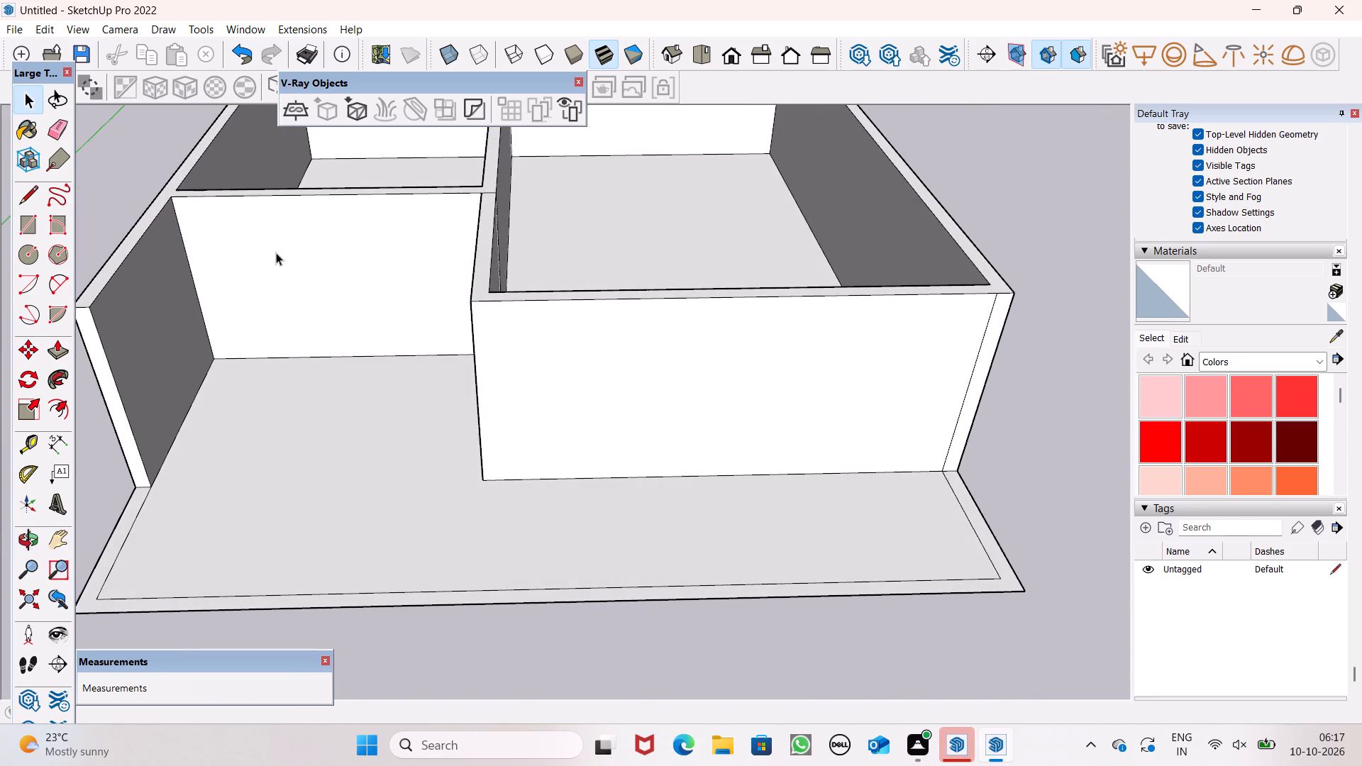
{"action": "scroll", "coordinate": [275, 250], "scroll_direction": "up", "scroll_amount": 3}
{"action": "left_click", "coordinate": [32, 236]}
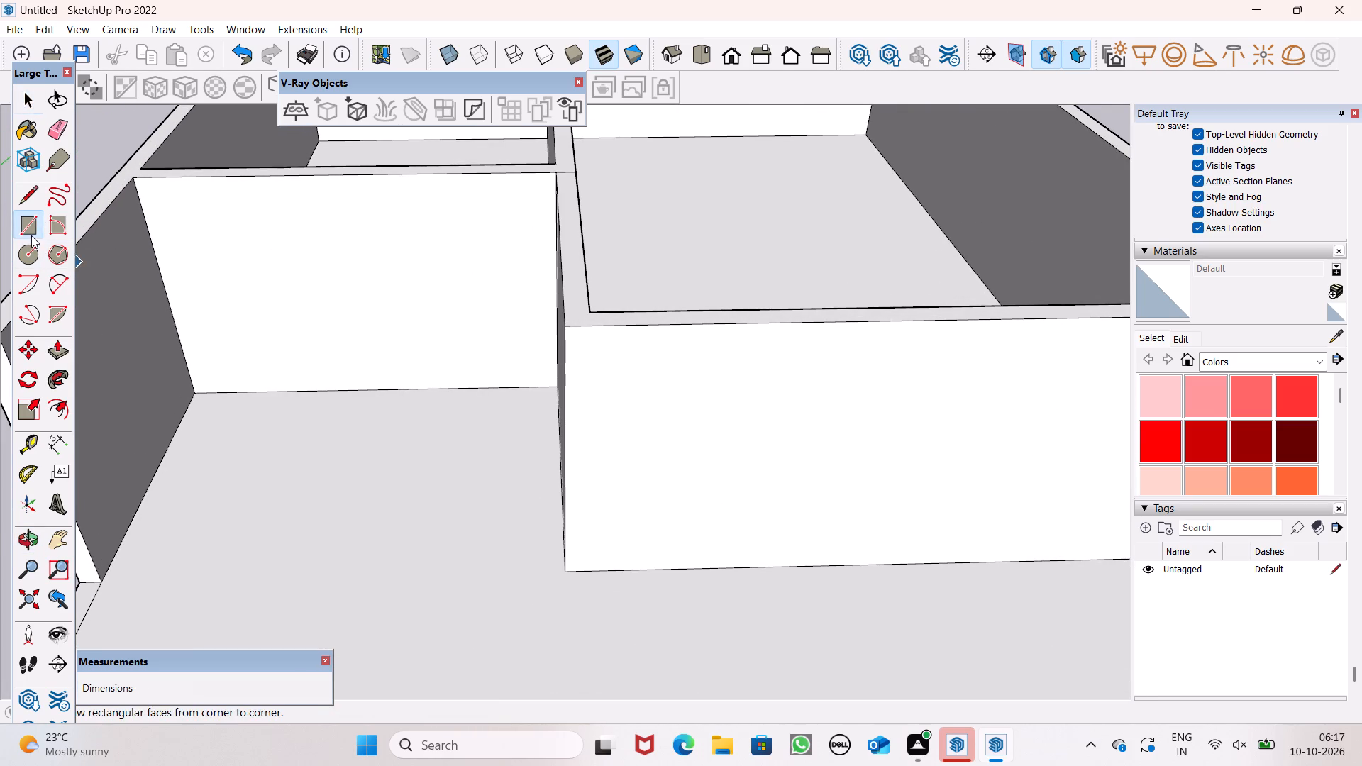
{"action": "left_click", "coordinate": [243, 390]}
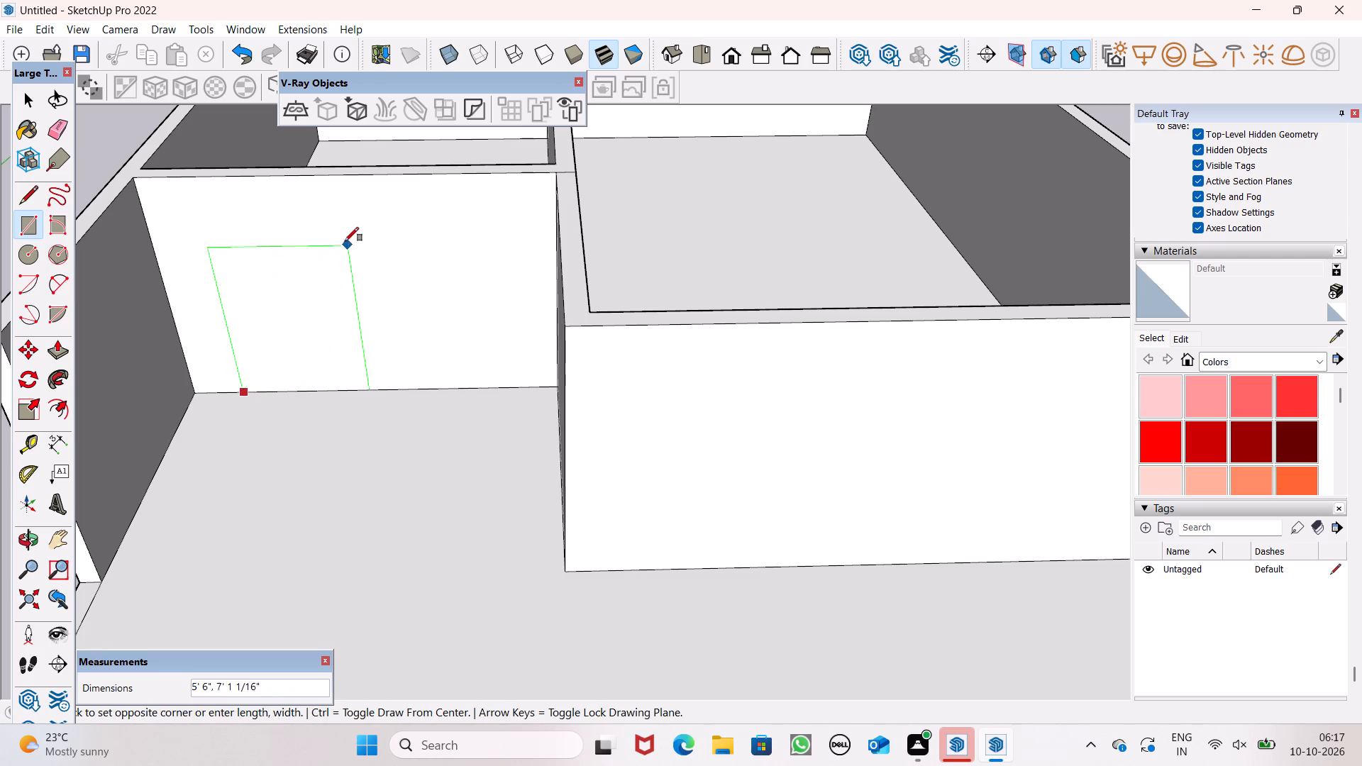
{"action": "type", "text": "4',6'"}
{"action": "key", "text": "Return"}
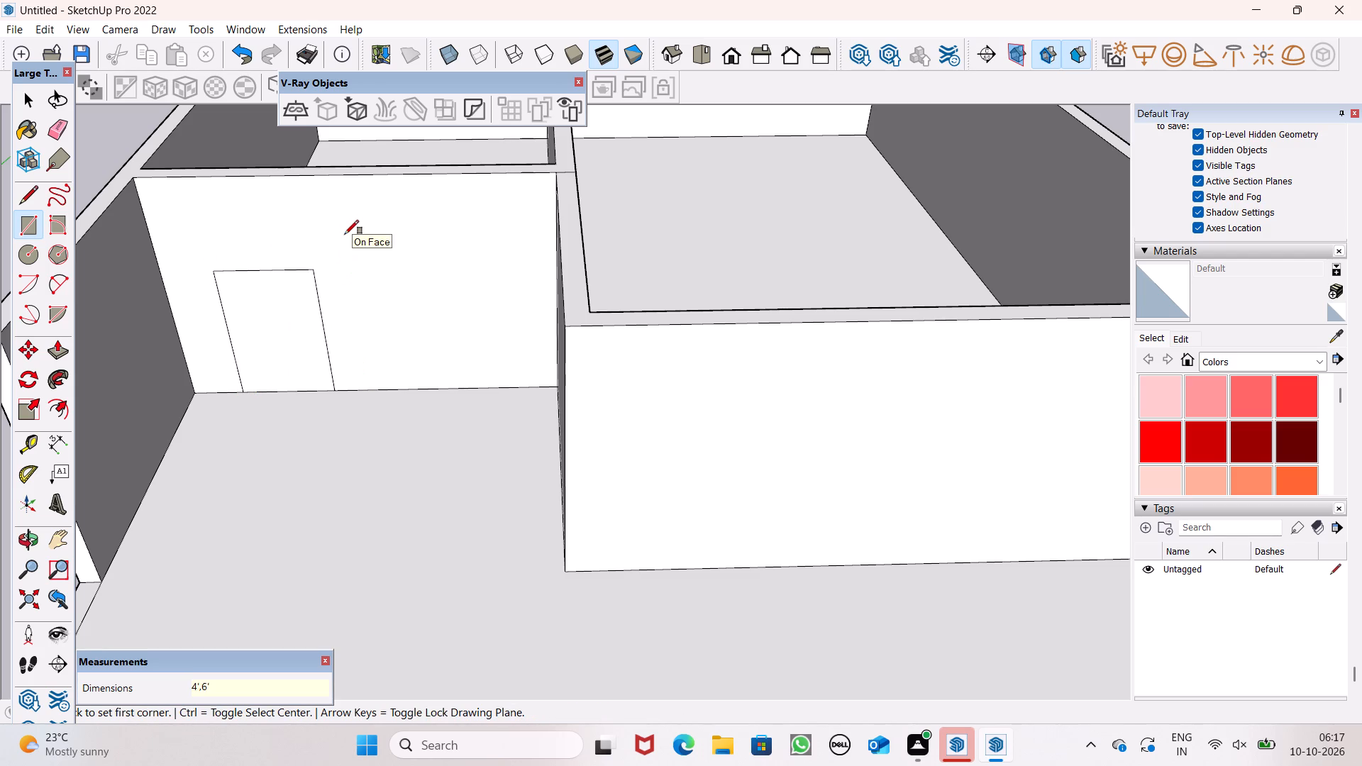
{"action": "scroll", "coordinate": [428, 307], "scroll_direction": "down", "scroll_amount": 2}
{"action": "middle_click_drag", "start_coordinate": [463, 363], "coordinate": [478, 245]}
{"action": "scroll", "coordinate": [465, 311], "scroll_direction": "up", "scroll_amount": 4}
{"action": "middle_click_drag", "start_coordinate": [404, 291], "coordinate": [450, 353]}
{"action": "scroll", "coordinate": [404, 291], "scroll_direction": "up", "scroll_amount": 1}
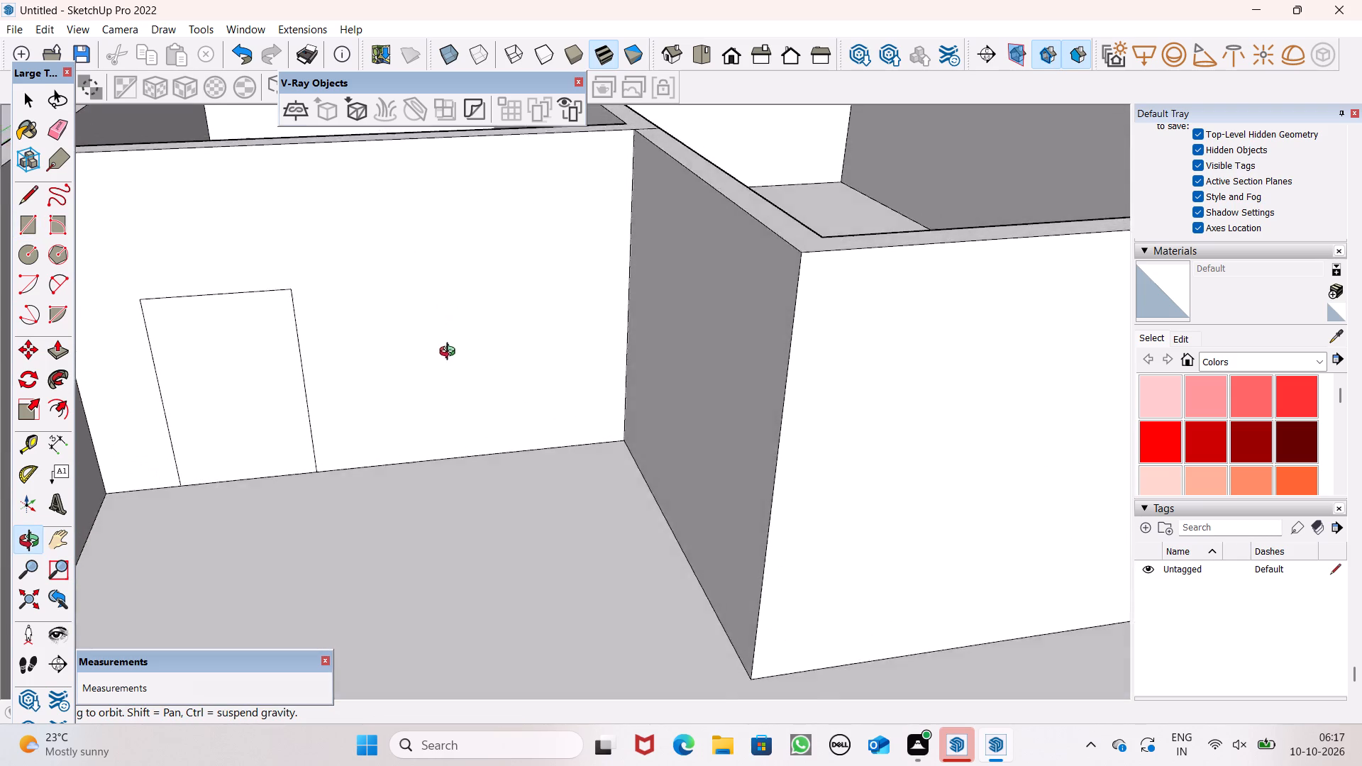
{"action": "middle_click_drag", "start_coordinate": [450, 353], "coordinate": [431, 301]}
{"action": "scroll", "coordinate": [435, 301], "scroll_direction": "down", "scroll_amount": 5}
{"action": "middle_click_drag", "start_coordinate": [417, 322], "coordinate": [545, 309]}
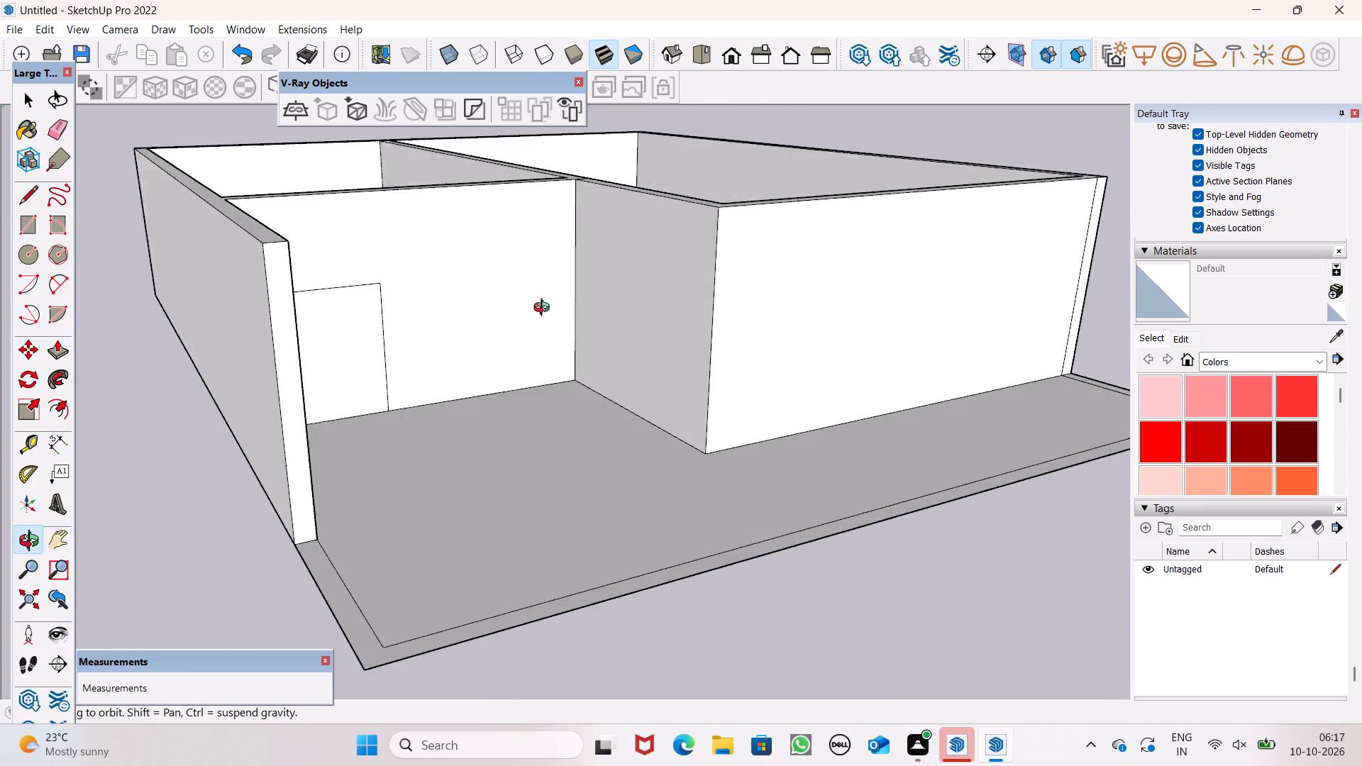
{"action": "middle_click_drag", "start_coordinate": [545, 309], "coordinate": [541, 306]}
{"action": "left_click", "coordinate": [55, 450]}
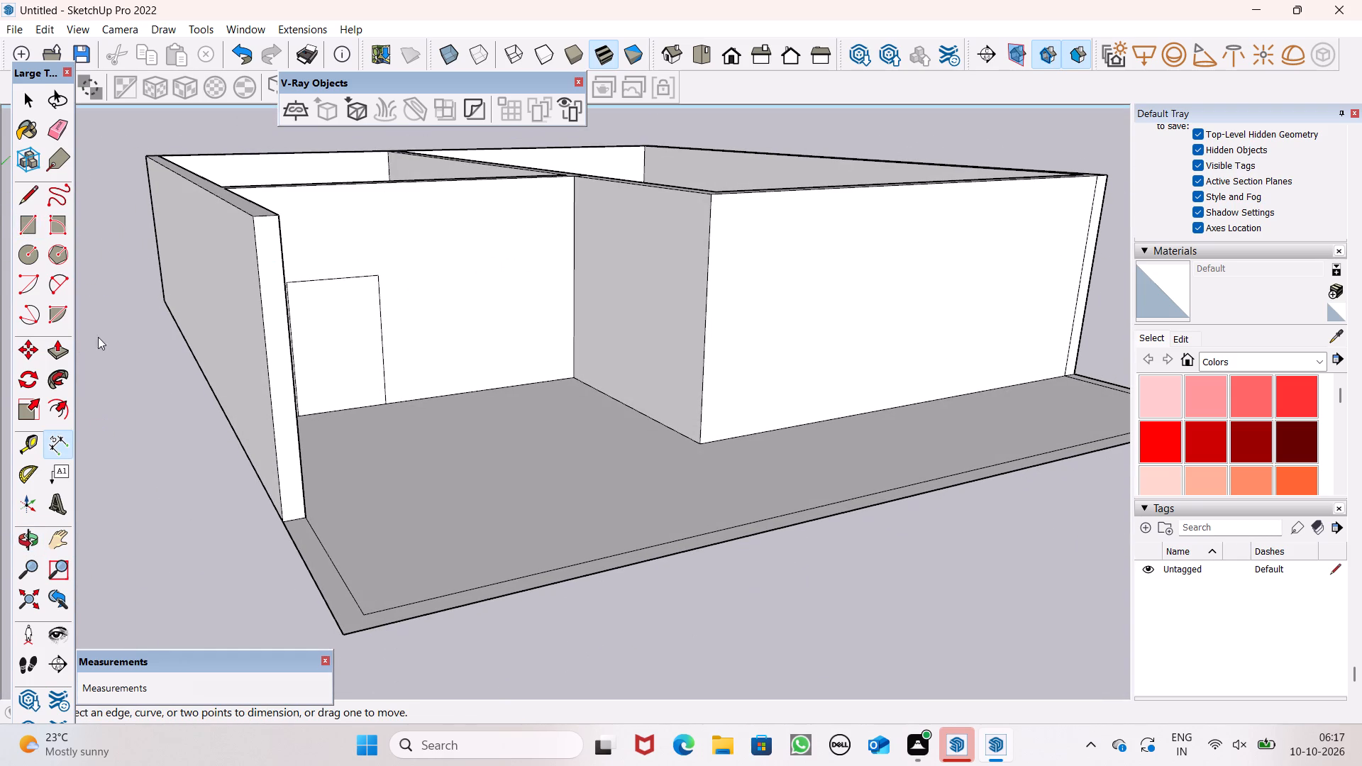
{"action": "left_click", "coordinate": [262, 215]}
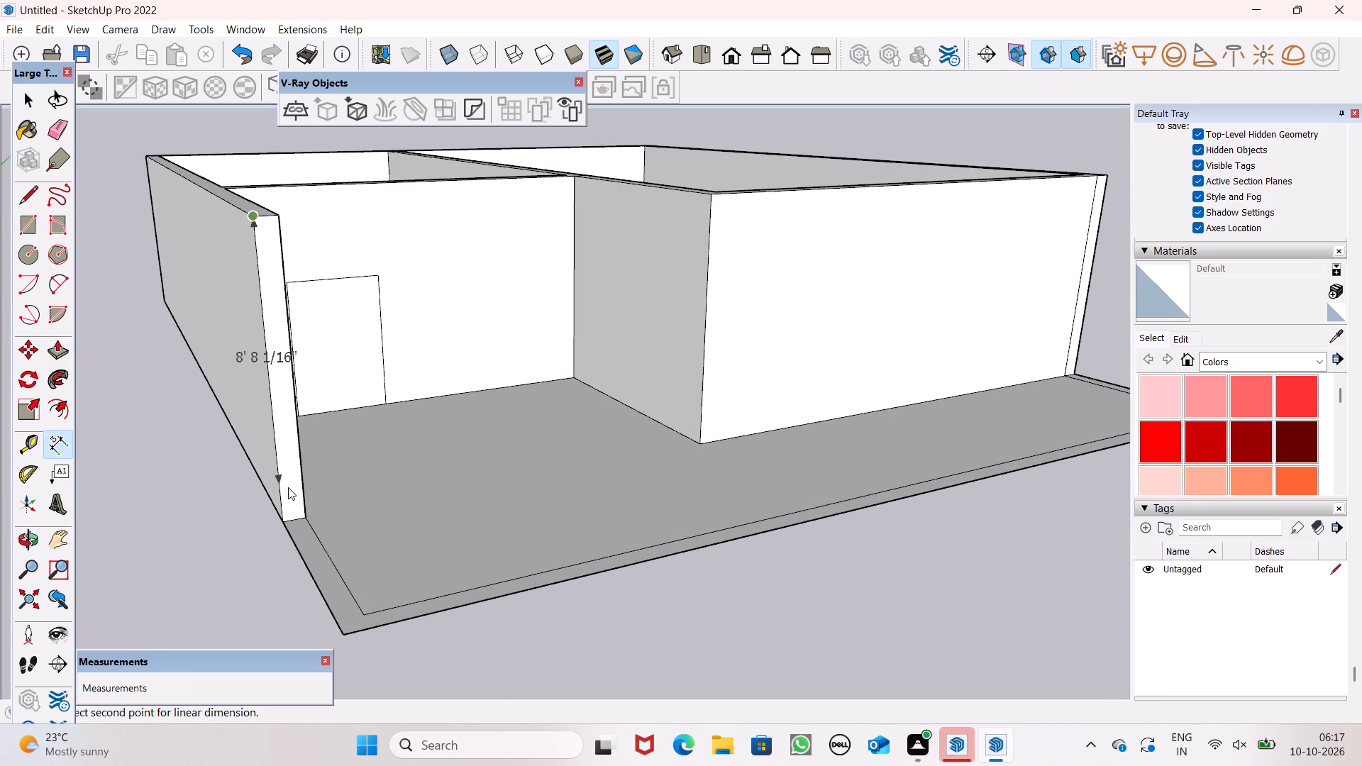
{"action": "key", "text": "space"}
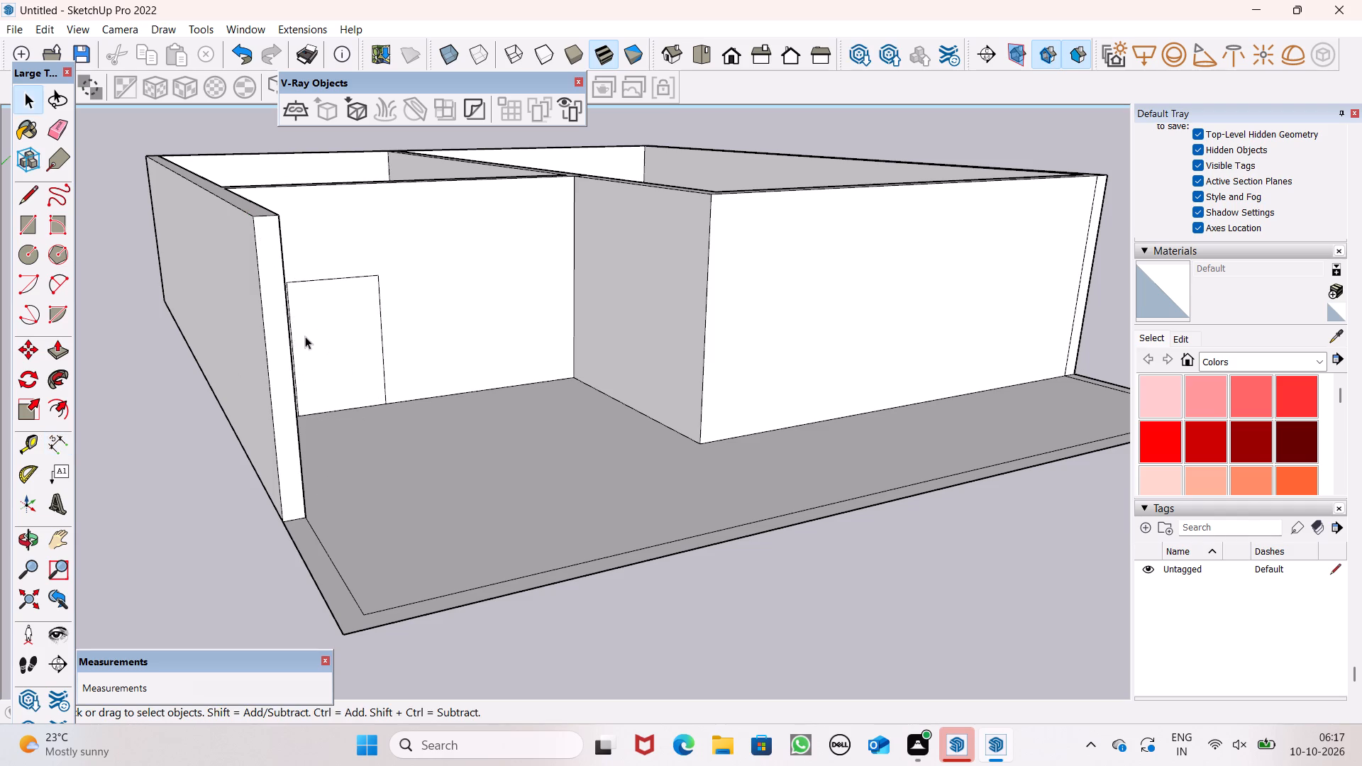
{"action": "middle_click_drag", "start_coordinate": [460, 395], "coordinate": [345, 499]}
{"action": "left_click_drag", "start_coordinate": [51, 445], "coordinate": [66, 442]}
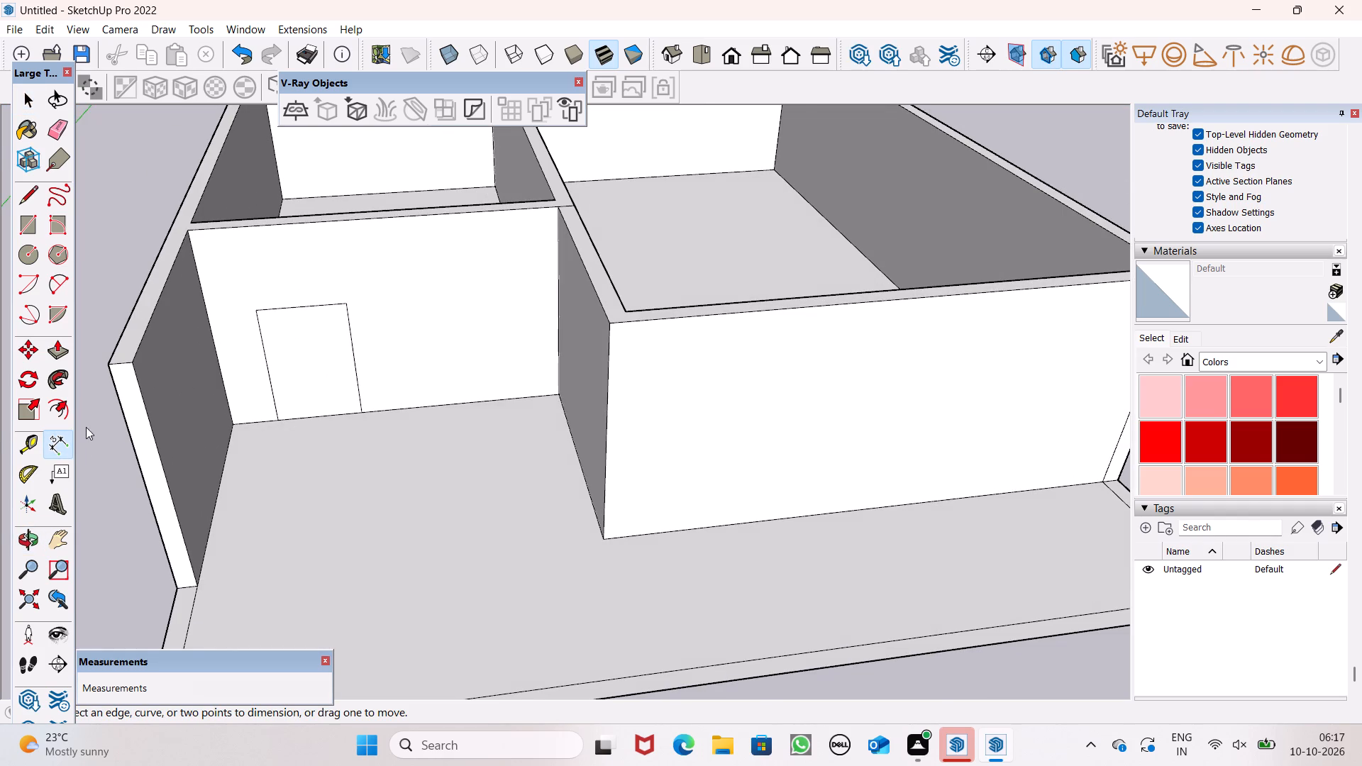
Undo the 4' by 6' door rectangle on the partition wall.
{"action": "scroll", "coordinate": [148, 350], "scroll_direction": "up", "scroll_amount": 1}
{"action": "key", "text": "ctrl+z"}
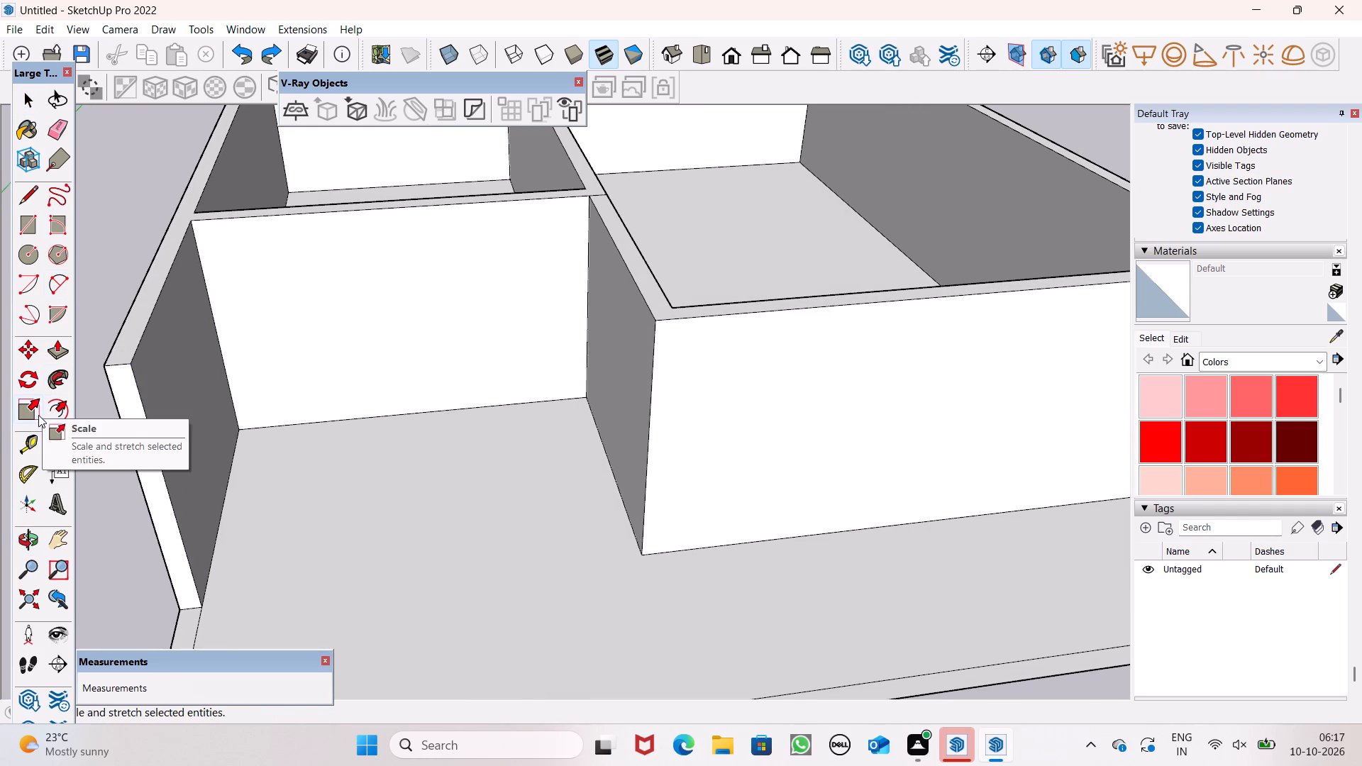
Draw a door rectangle 4' wide and 7' high from the floor line on the partition wall's recess face.
{"action": "left_click", "coordinate": [26, 231]}
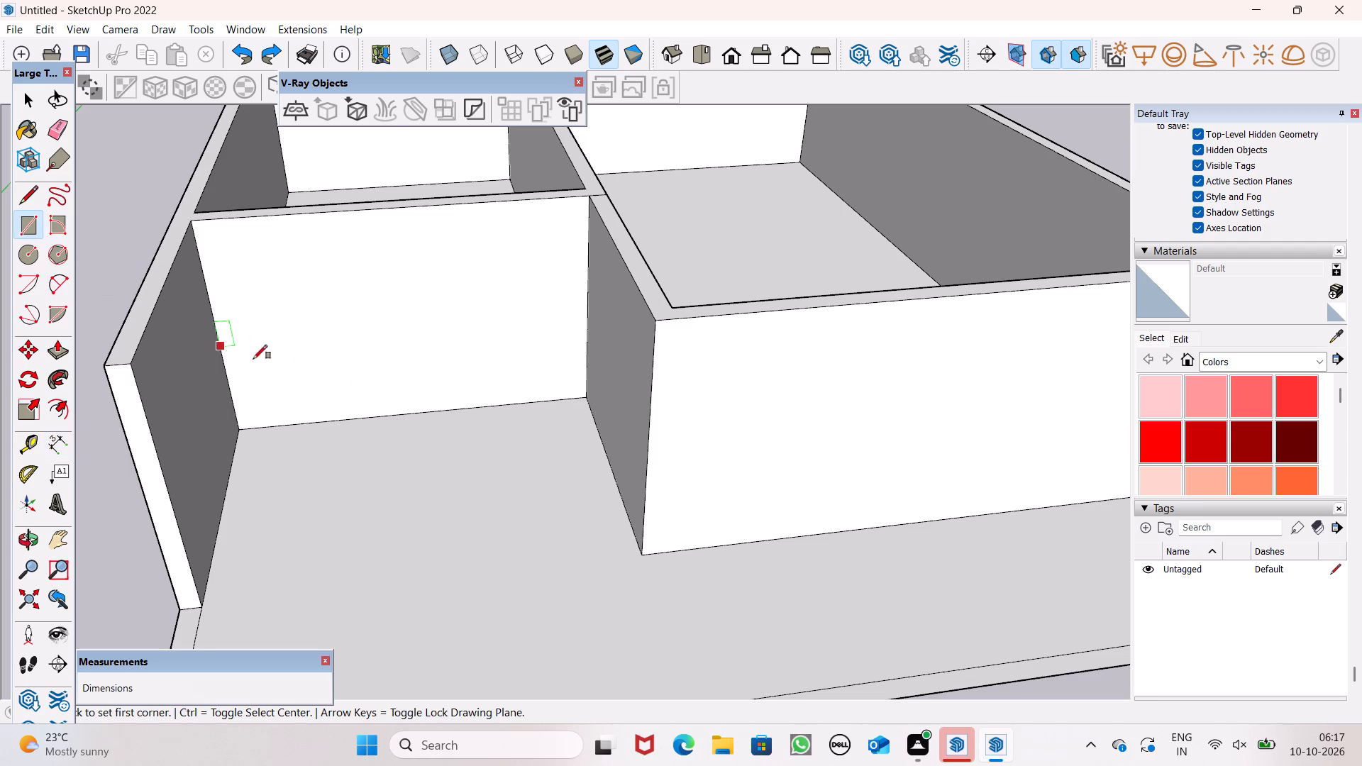
{"action": "left_click", "coordinate": [292, 421]}
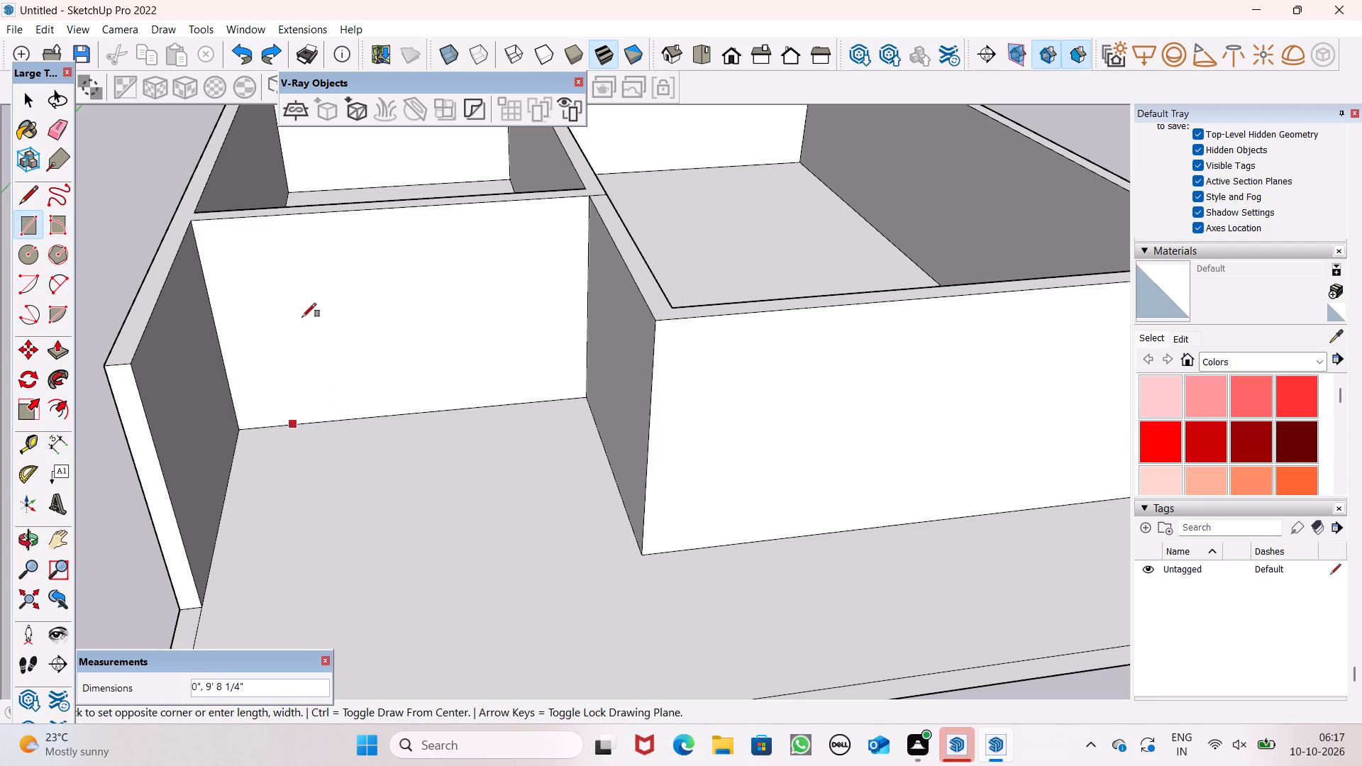
{"action": "type", "text": "4',7'"}
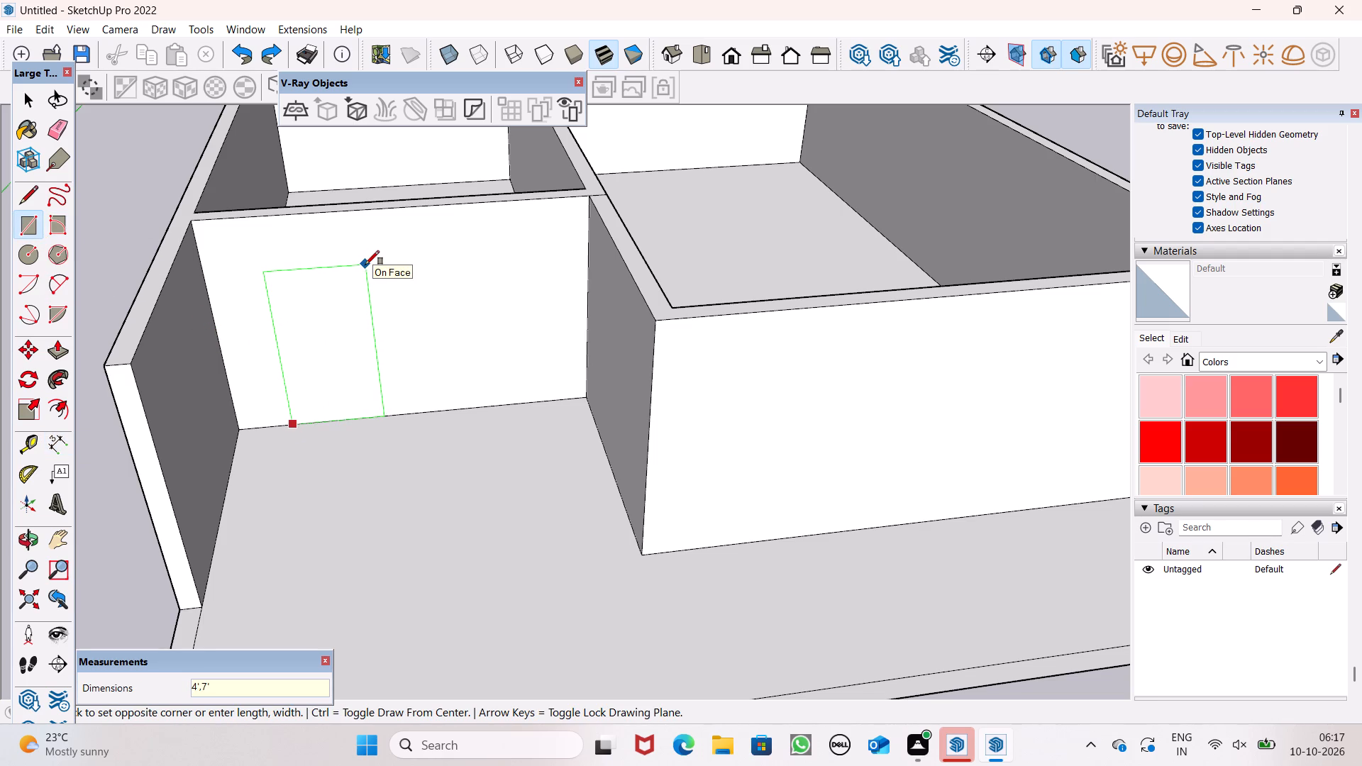
{"action": "key", "text": "Return"}
{"action": "key", "text": "space"}
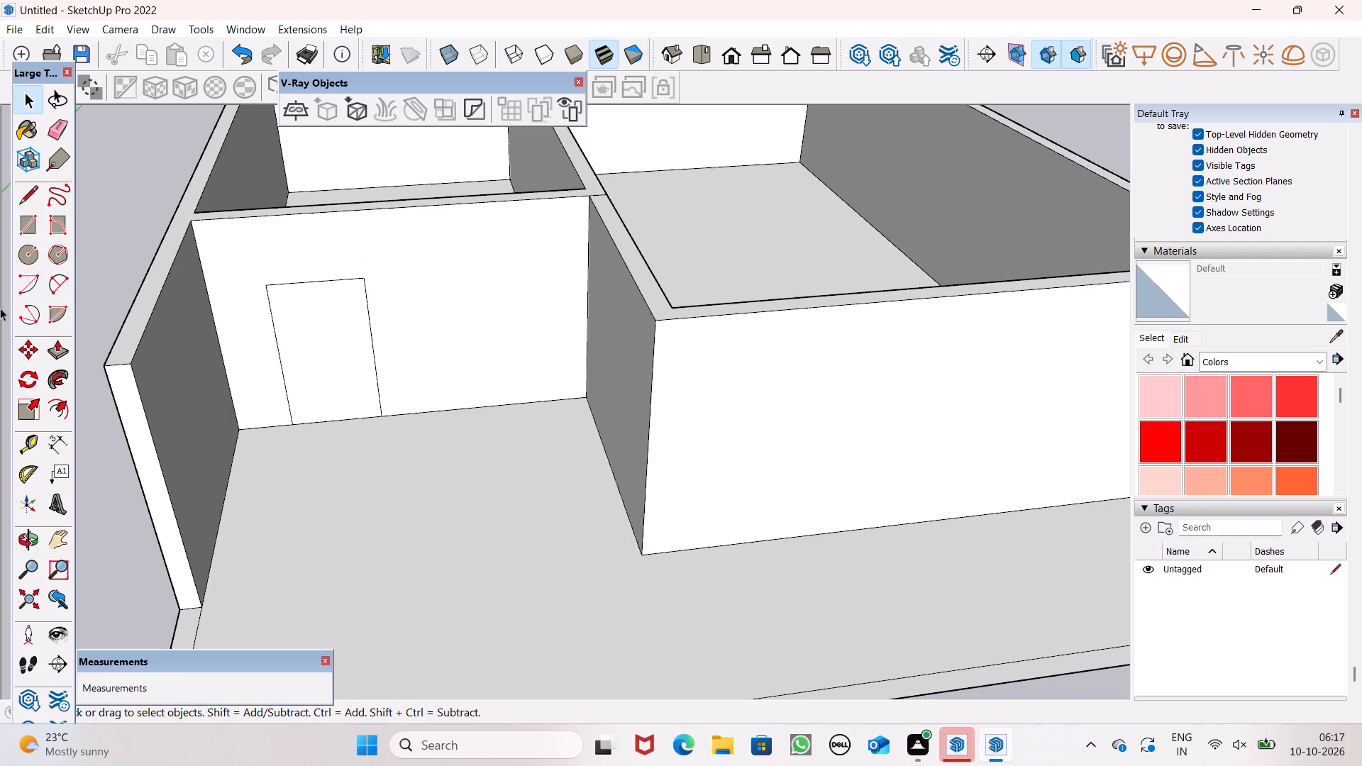
Draw a window rectangle about 4' 7" wide and 6' high beside the door outline on the partition wall.
{"action": "left_click", "coordinate": [41, 227]}
{"action": "middle_click_drag", "start_coordinate": [320, 408], "coordinate": [293, 400]}
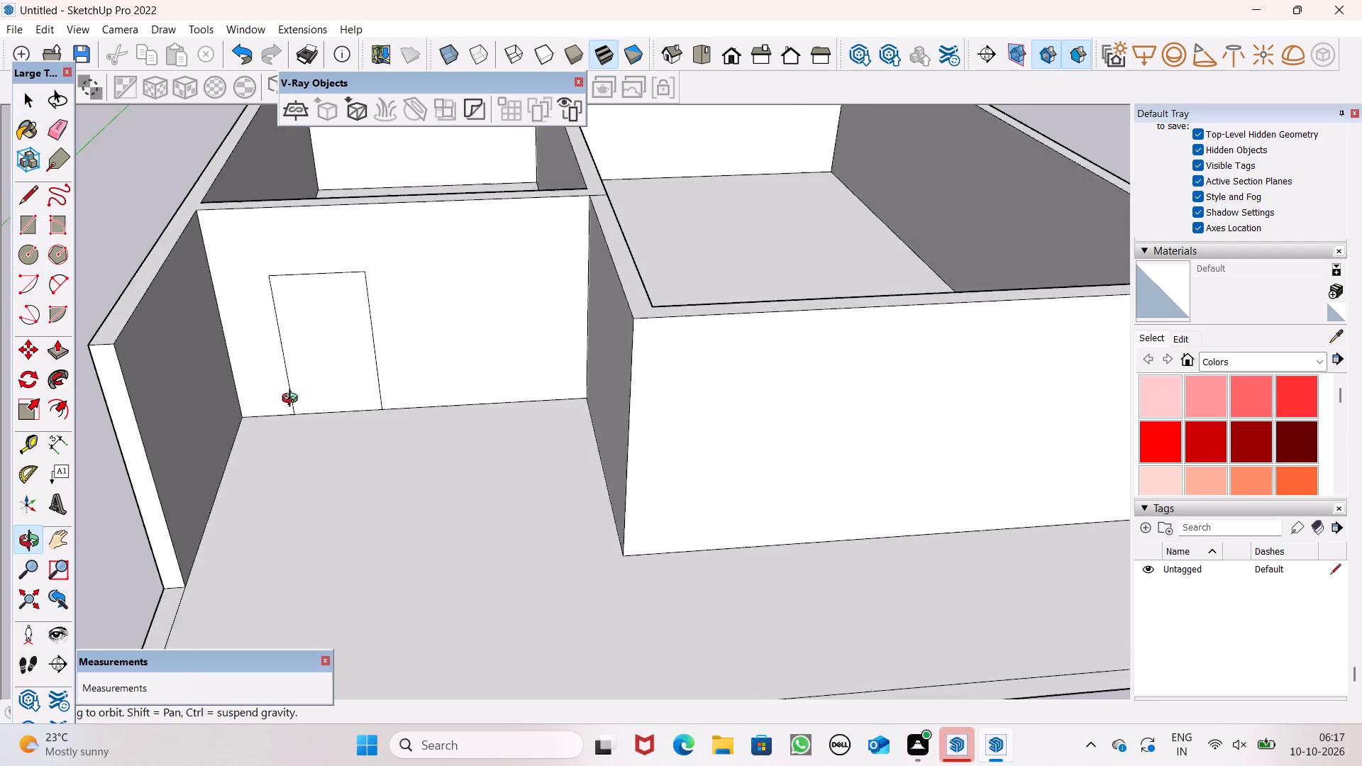
{"action": "middle_click_drag", "start_coordinate": [293, 400], "coordinate": [304, 342]}
{"action": "scroll", "coordinate": [304, 342], "scroll_direction": "up", "scroll_amount": 1}
{"action": "scroll", "coordinate": [408, 279], "scroll_direction": "up", "scroll_amount": 1}
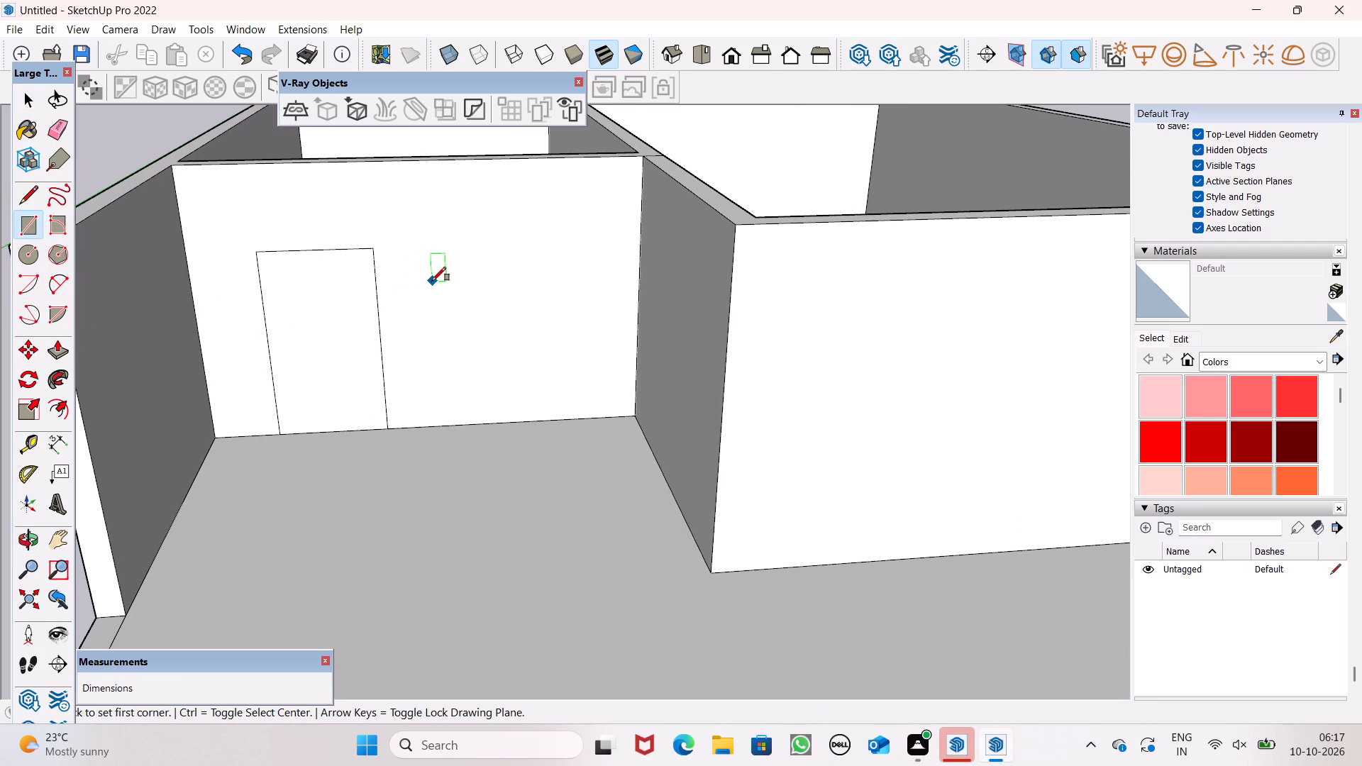
{"action": "left_click", "coordinate": [428, 203]}
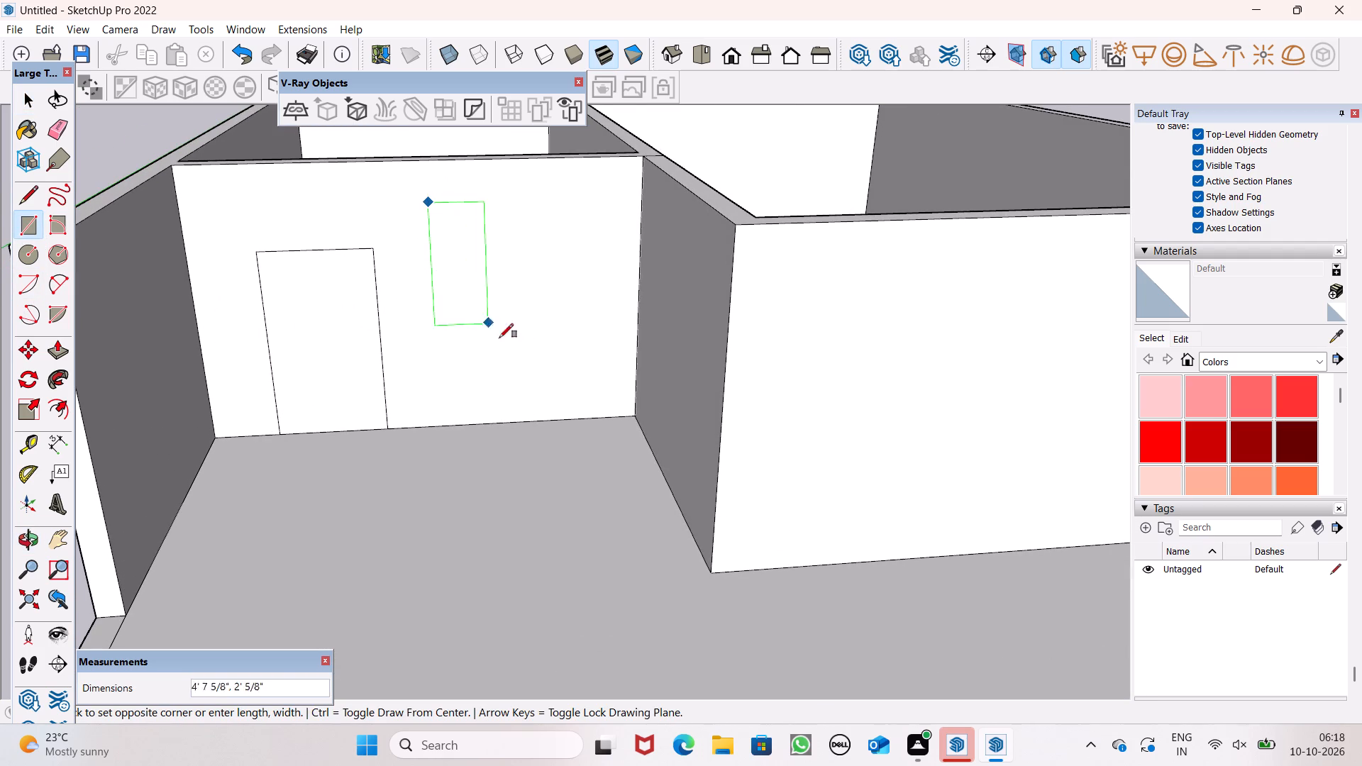
{"action": "left_click", "coordinate": [559, 358]}
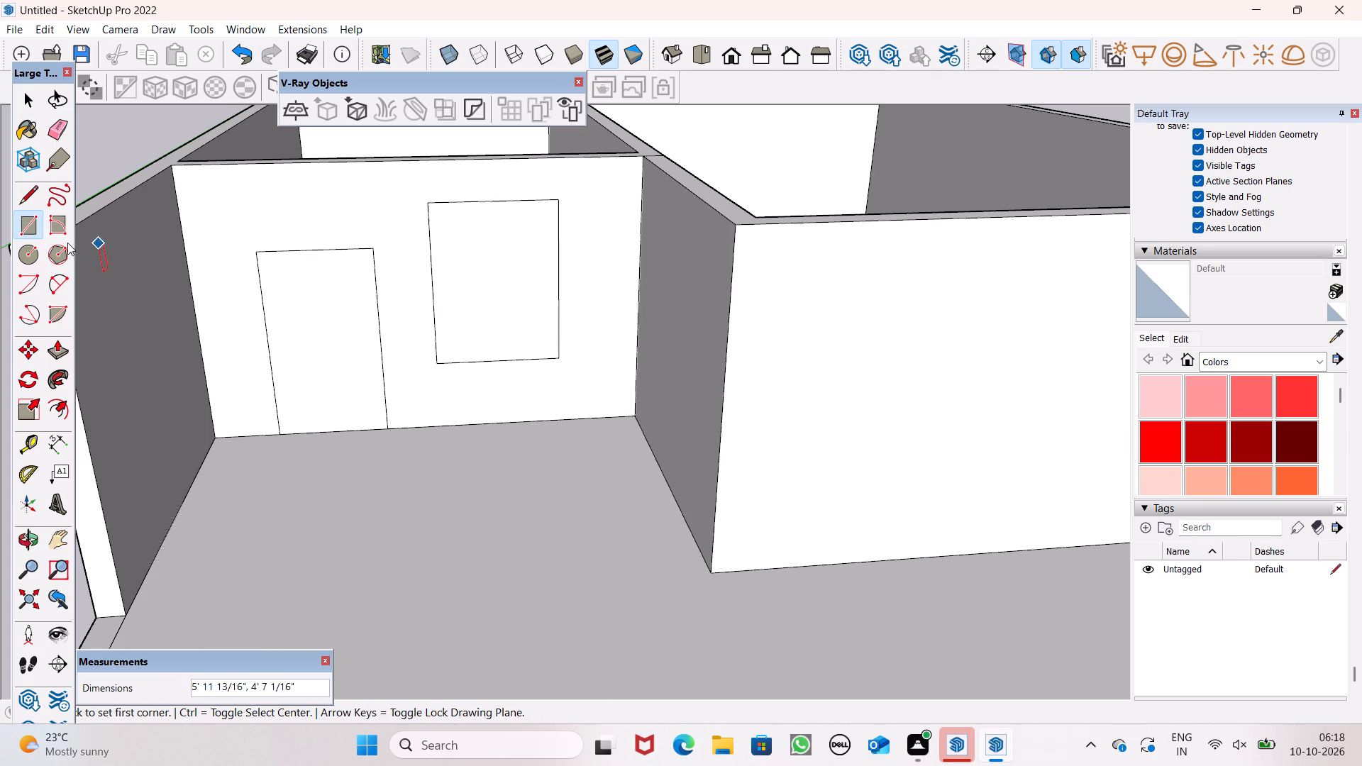
Push the door and window rectangles 9 7/8" through the partition wall to cut both openings.
{"action": "left_click", "coordinate": [66, 357]}
{"action": "left_click_drag", "start_coordinate": [324, 418], "coordinate": [345, 397]}
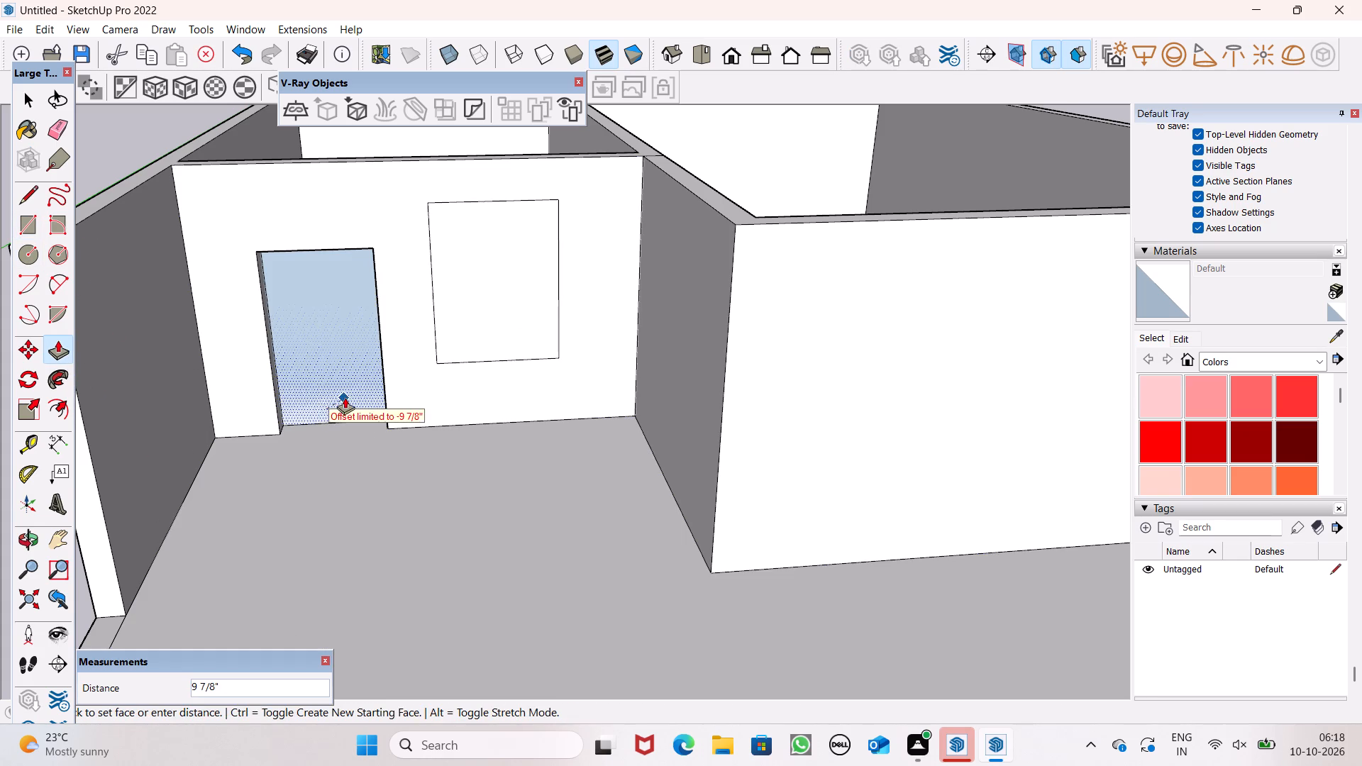
{"action": "left_click_drag", "start_coordinate": [345, 397], "coordinate": [345, 397]}
{"action": "left_click_drag", "start_coordinate": [487, 338], "coordinate": [510, 315]}
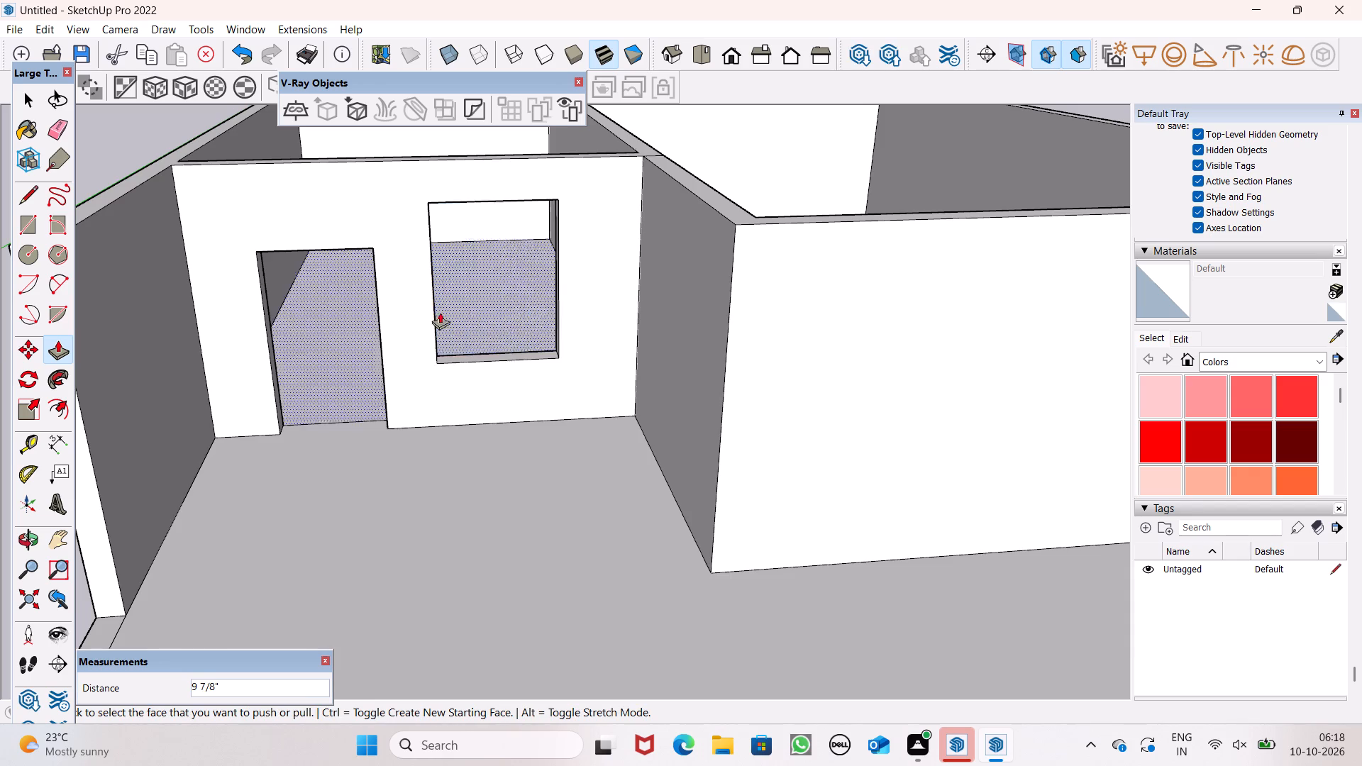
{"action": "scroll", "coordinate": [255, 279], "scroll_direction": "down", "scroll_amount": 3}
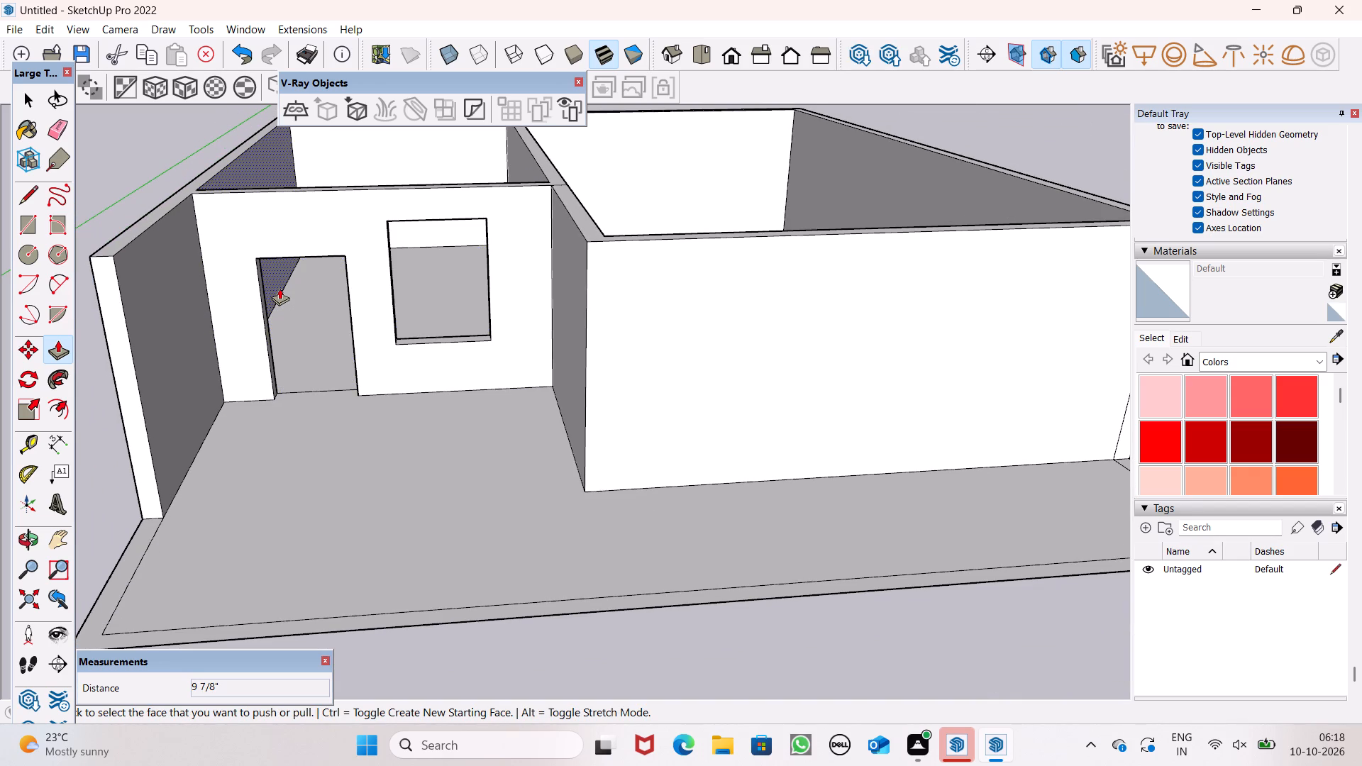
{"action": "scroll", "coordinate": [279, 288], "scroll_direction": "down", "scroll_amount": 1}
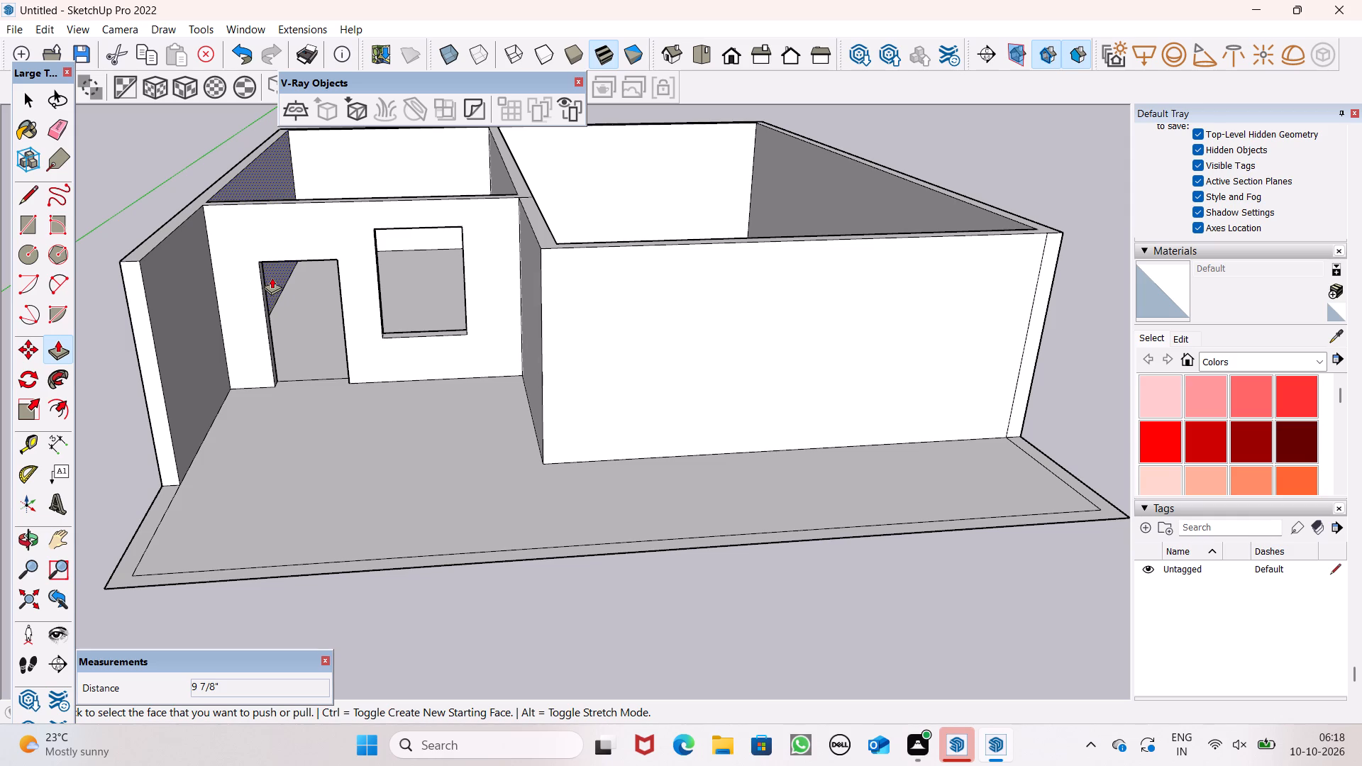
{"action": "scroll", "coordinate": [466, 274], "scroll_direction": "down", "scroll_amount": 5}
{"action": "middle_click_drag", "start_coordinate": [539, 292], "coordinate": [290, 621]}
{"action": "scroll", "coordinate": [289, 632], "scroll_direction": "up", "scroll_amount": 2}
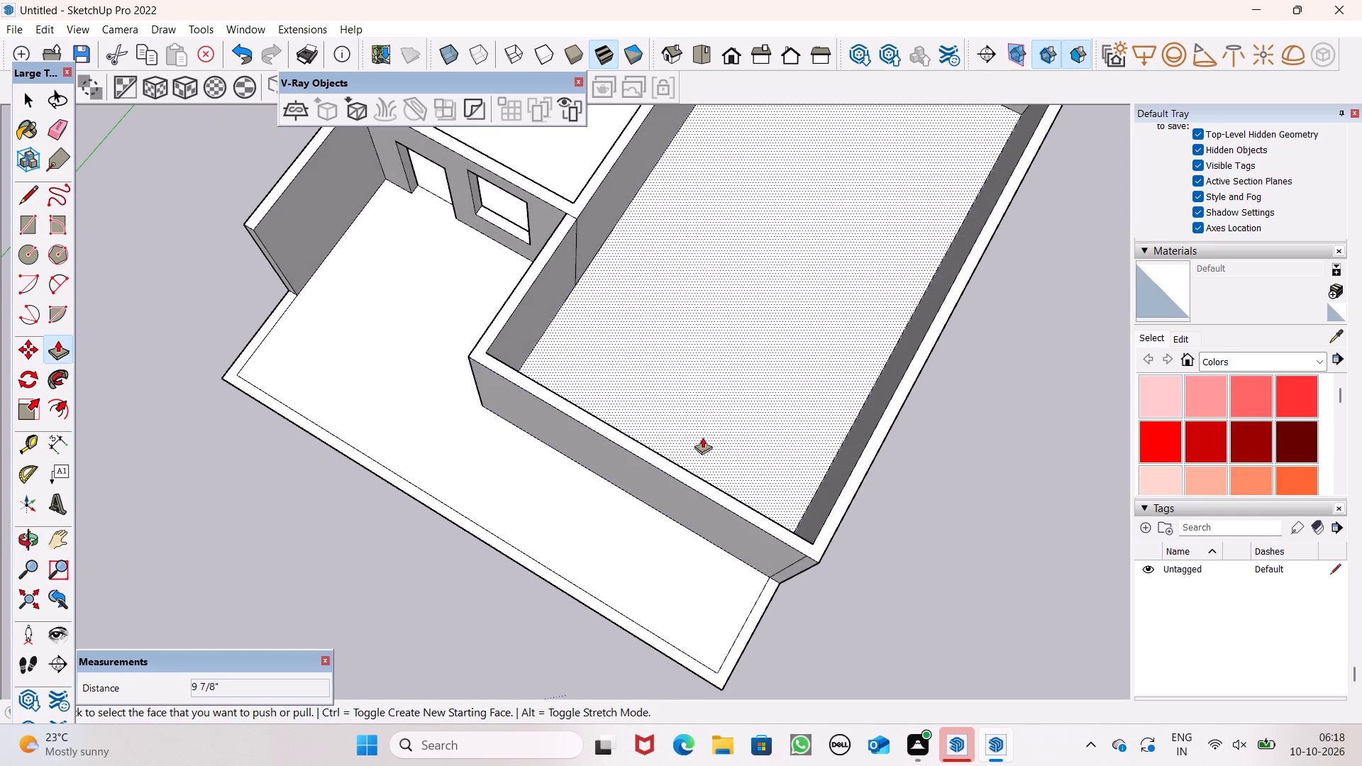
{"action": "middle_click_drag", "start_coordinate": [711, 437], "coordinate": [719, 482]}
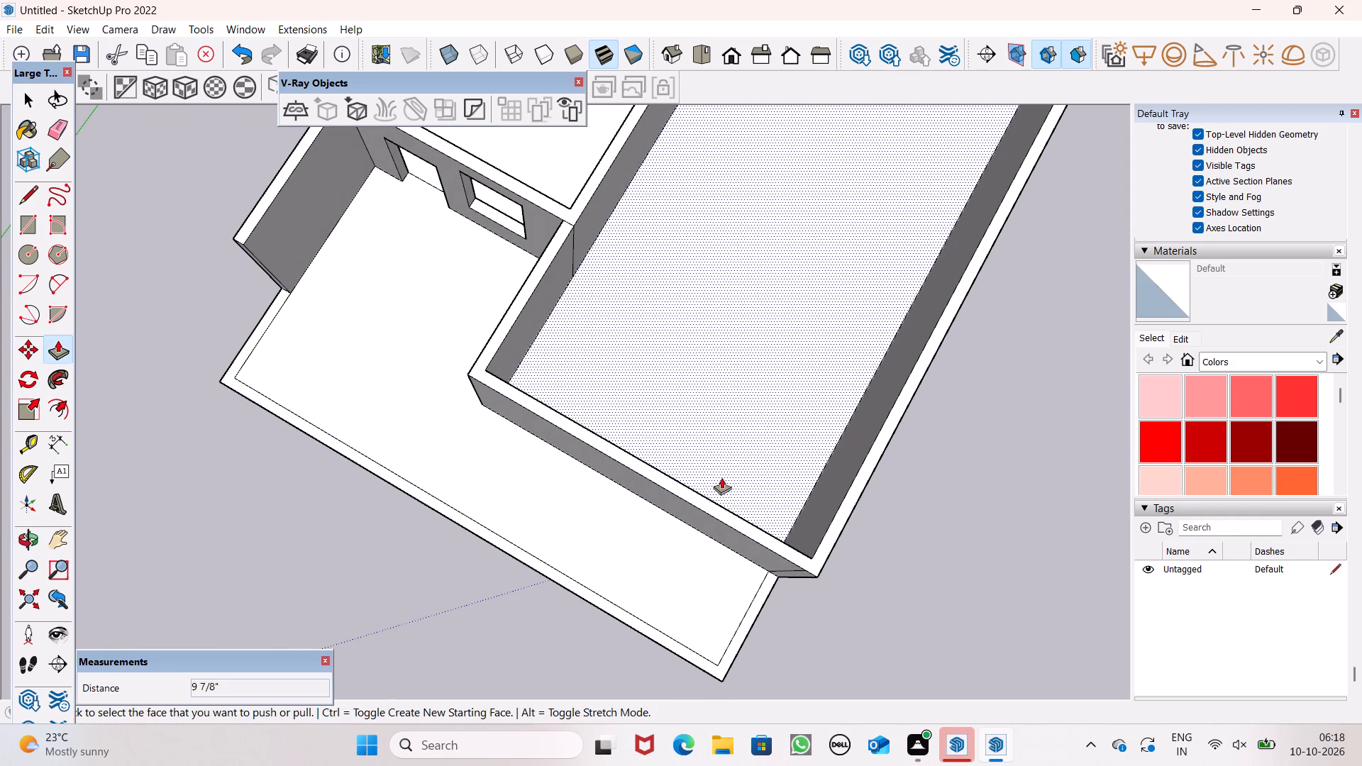
Pull the partition wall's door-and-window face slightly outward, toward the open front area.
{"action": "scroll", "coordinate": [710, 430], "scroll_direction": "down", "scroll_amount": 1}
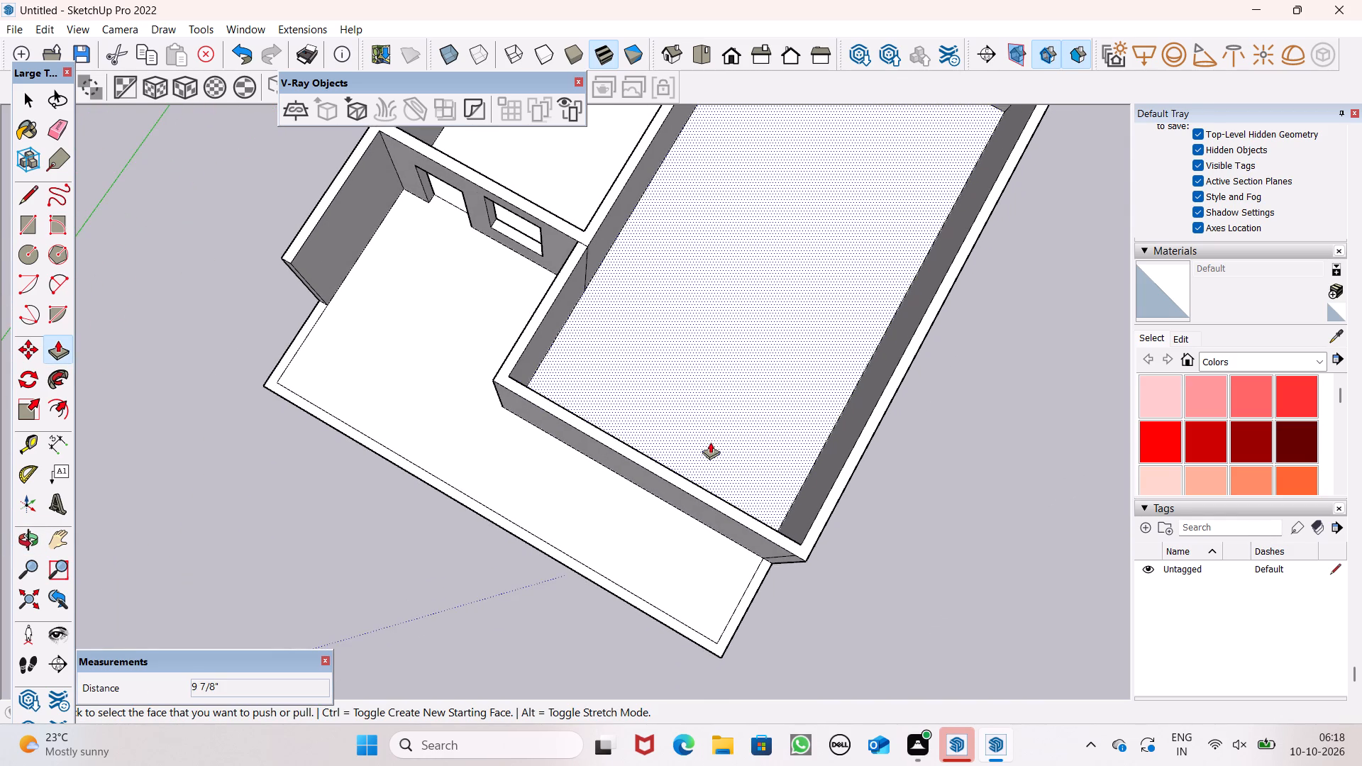
{"action": "middle_click_drag", "start_coordinate": [697, 451], "coordinate": [535, 478]}
{"action": "scroll", "coordinate": [550, 427], "scroll_direction": "down", "scroll_amount": 3}
{"action": "middle_click_drag", "start_coordinate": [675, 477], "coordinate": [333, 404]}
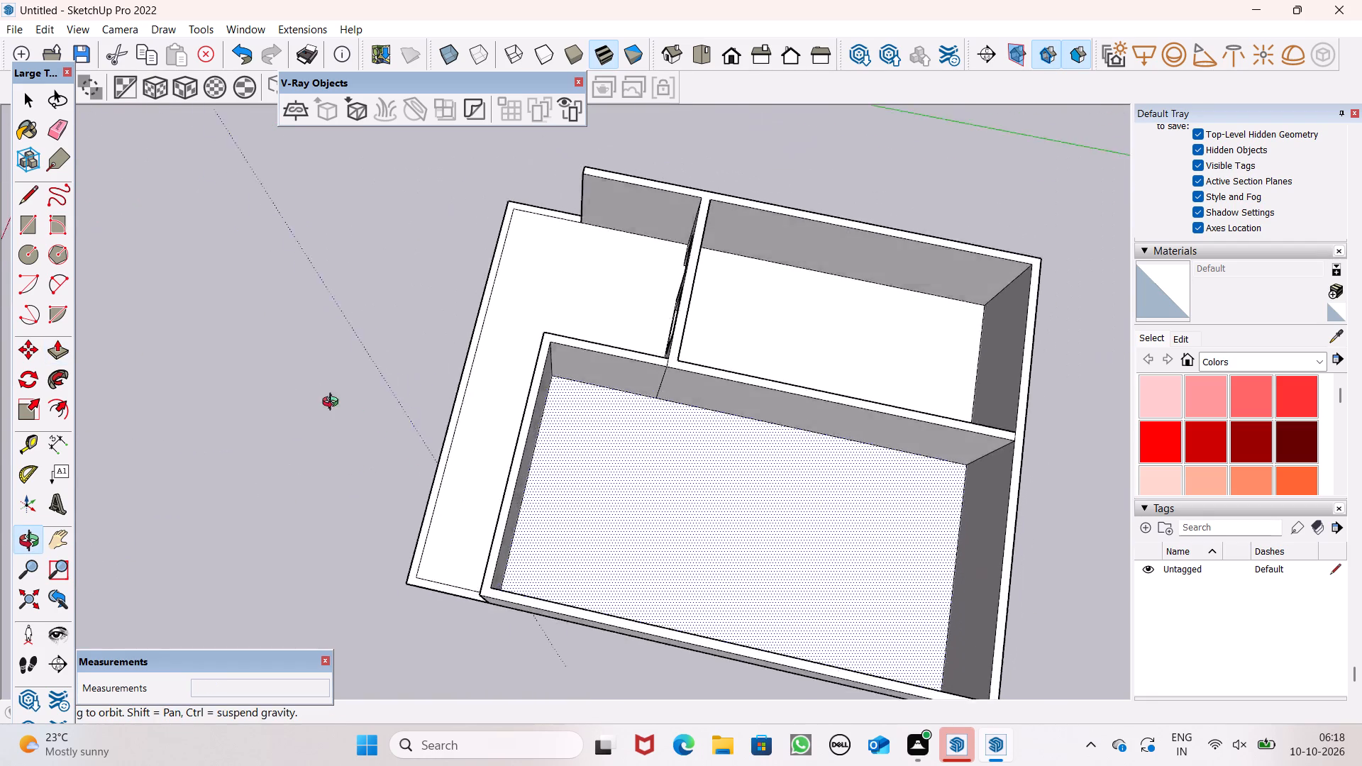
{"action": "middle_click_drag", "start_coordinate": [333, 404], "coordinate": [288, 379]}
{"action": "scroll", "coordinate": [541, 484], "scroll_direction": "up", "scroll_amount": 1}
{"action": "middle_click_drag", "start_coordinate": [541, 483], "coordinate": [680, 473]}
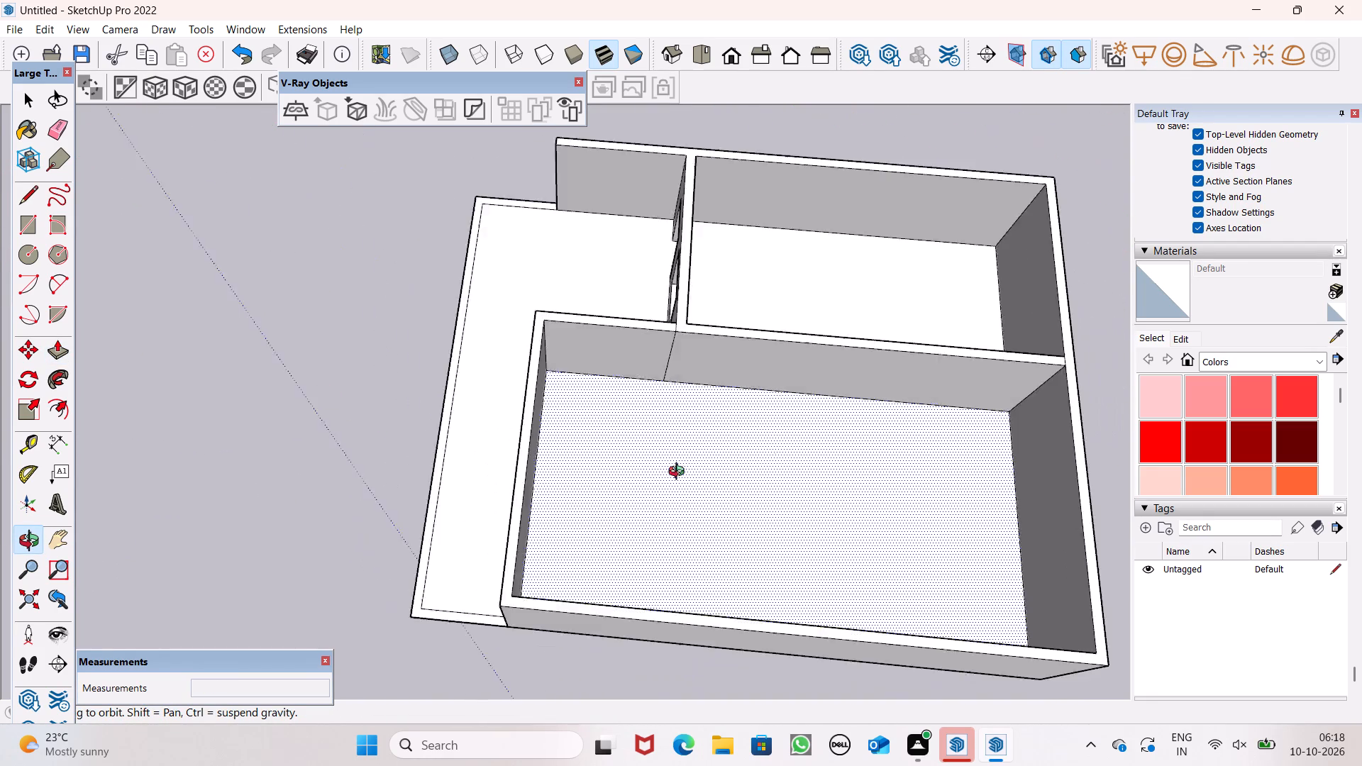
{"action": "middle_click_drag", "start_coordinate": [680, 473], "coordinate": [855, 452]}
{"action": "scroll", "coordinate": [531, 345], "scroll_direction": "up", "scroll_amount": 1}
{"action": "middle_click_drag", "start_coordinate": [587, 377], "coordinate": [799, 279]}
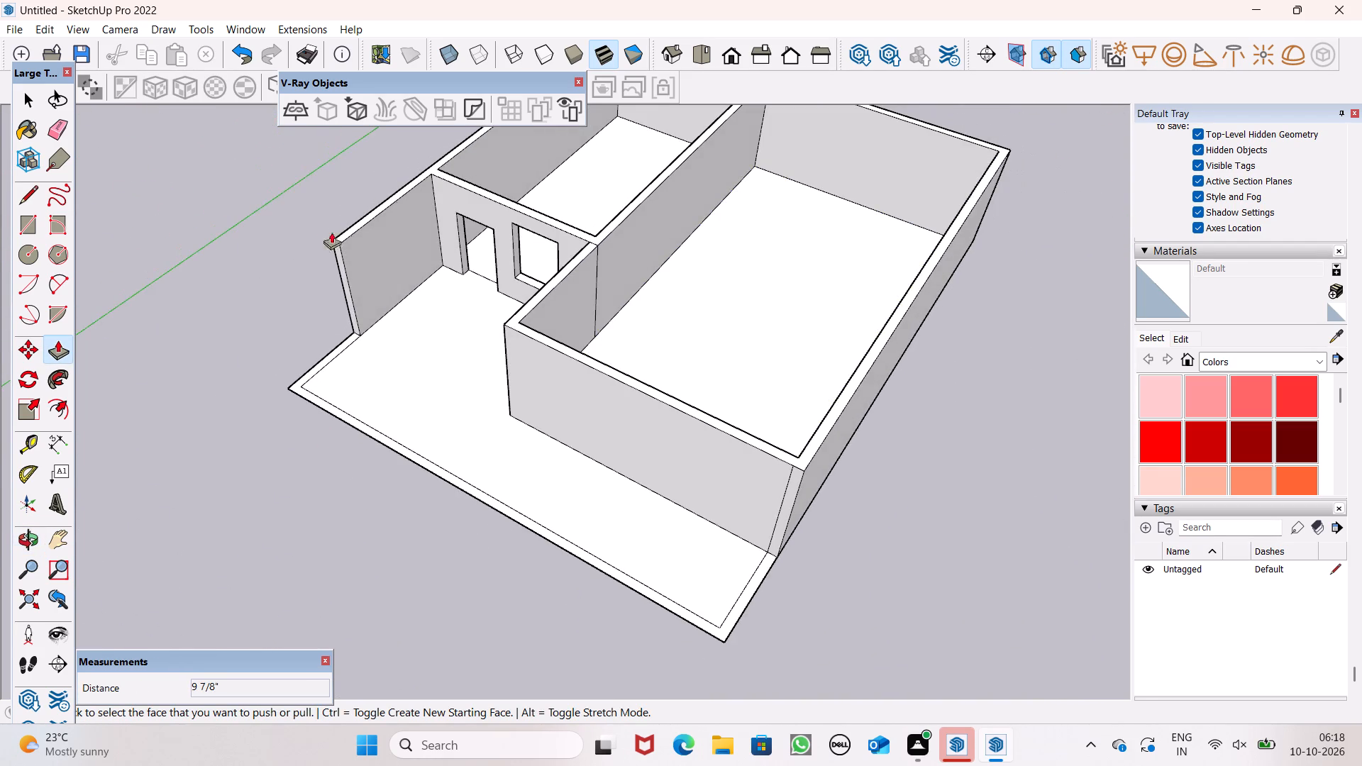
{"action": "scroll", "coordinate": [377, 225], "scroll_direction": "up", "scroll_amount": 5}
{"action": "middle_click_drag", "start_coordinate": [537, 375], "coordinate": [752, 364]}
{"action": "scroll", "coordinate": [752, 360], "scroll_direction": "up", "scroll_amount": 1}
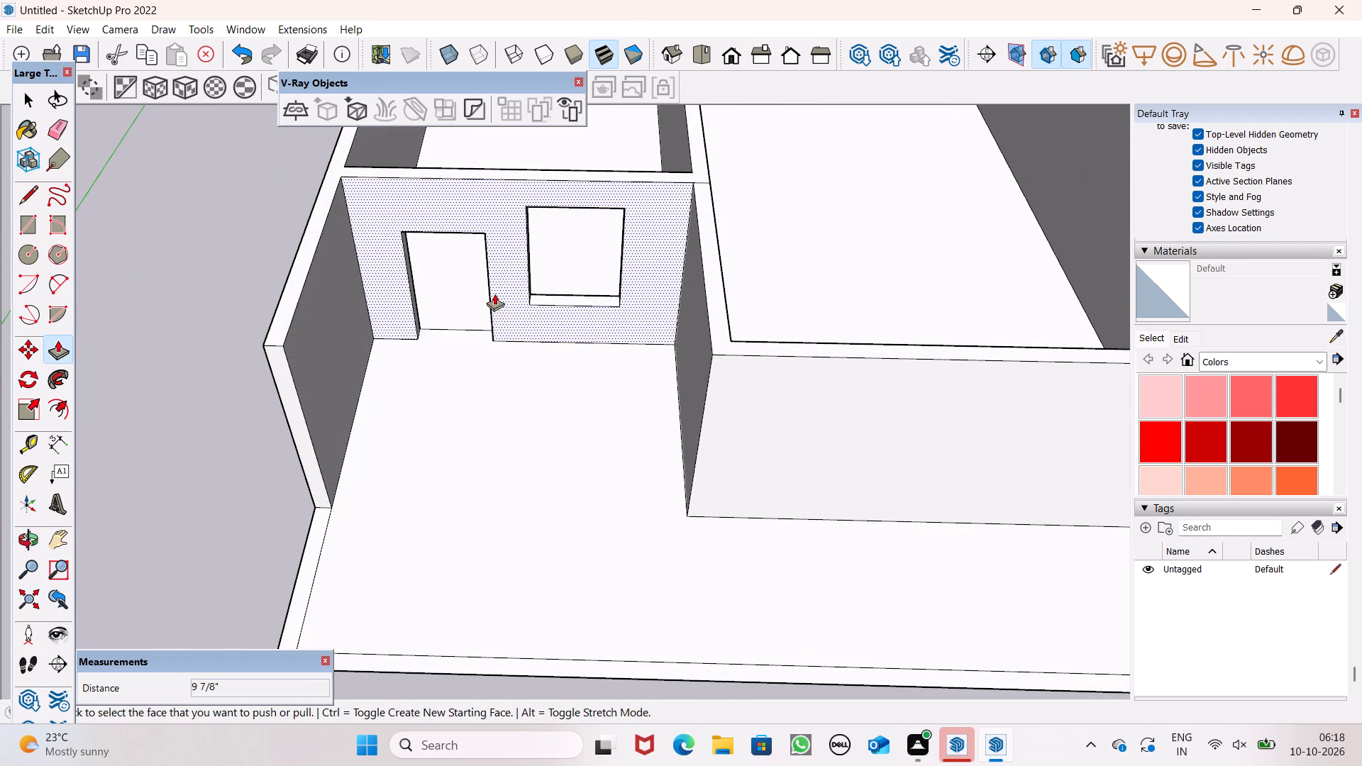
{"action": "left_click_drag", "start_coordinate": [516, 296], "coordinate": [537, 384]}
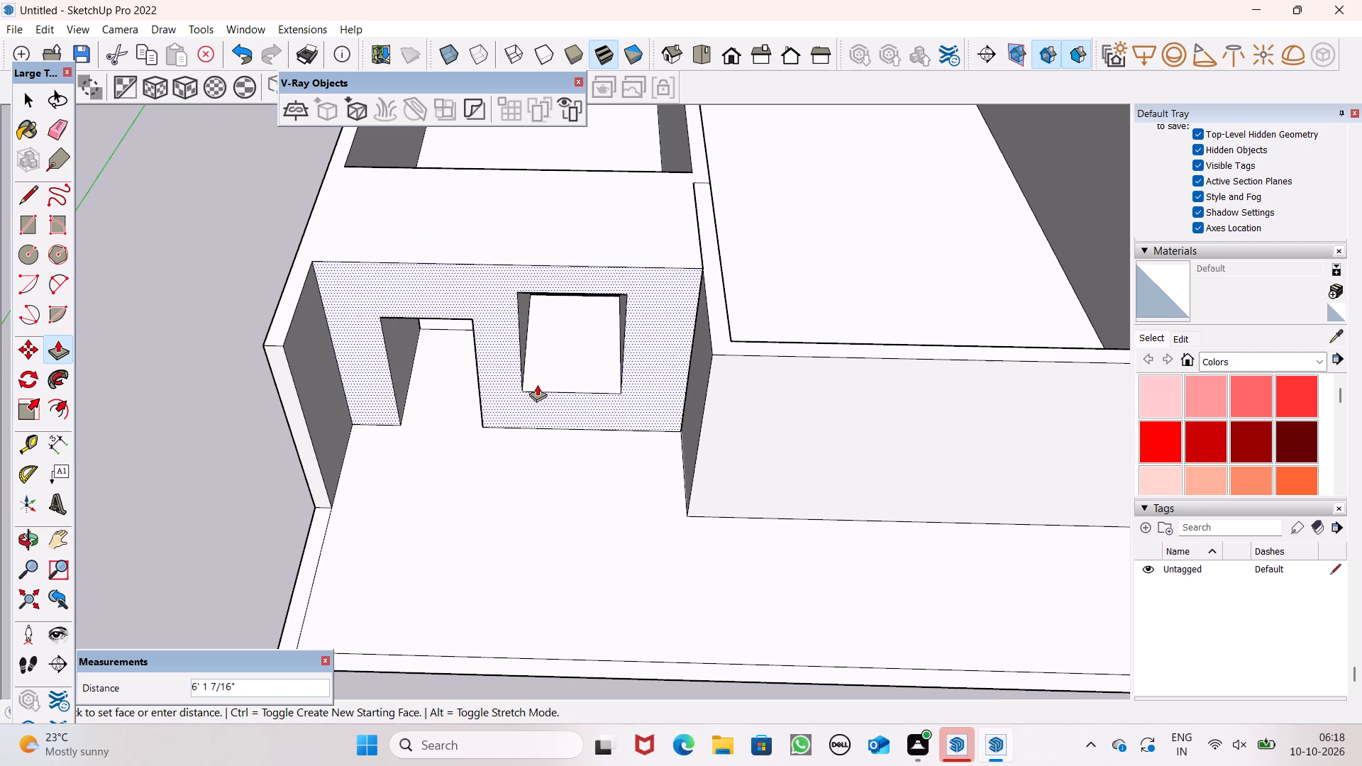
{"action": "left_click_drag", "start_coordinate": [537, 384], "coordinate": [541, 372]}
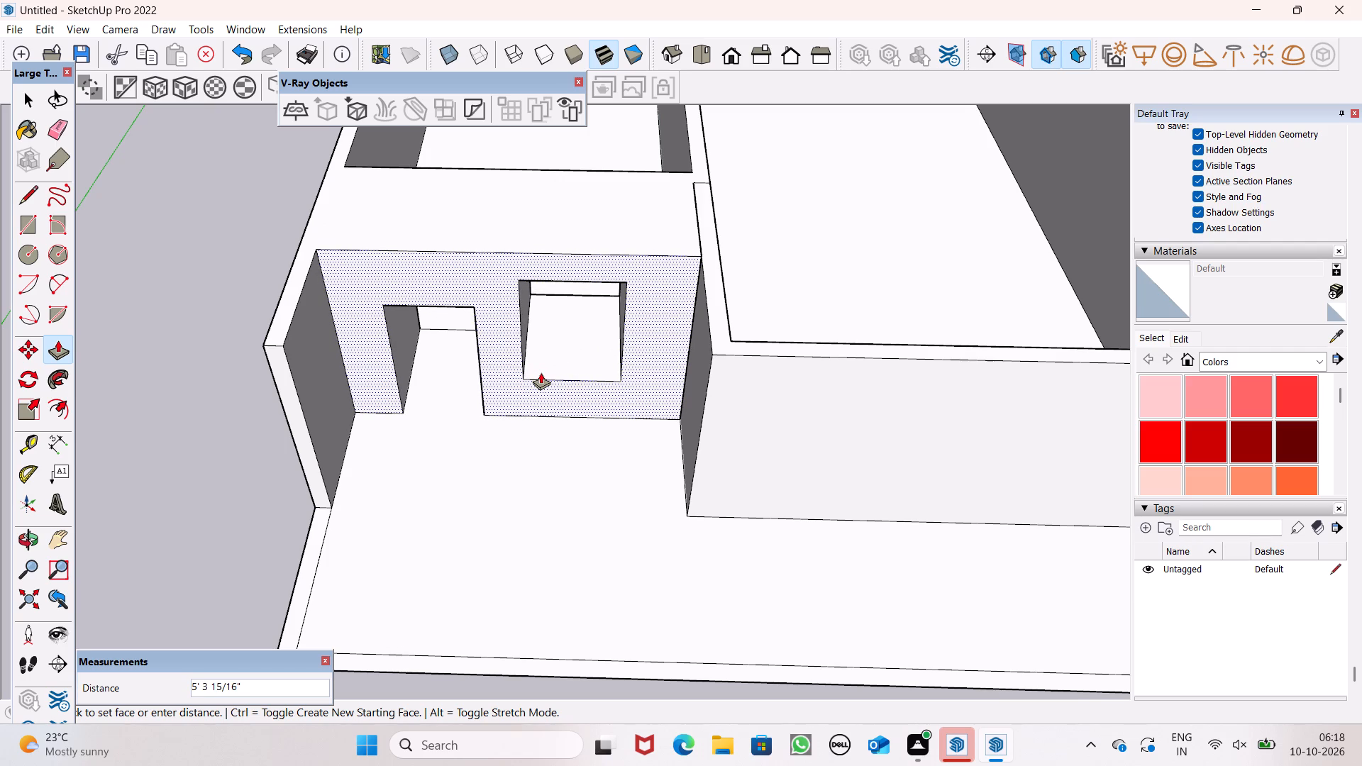
{"action": "left_click_drag", "start_coordinate": [541, 372], "coordinate": [546, 353]}
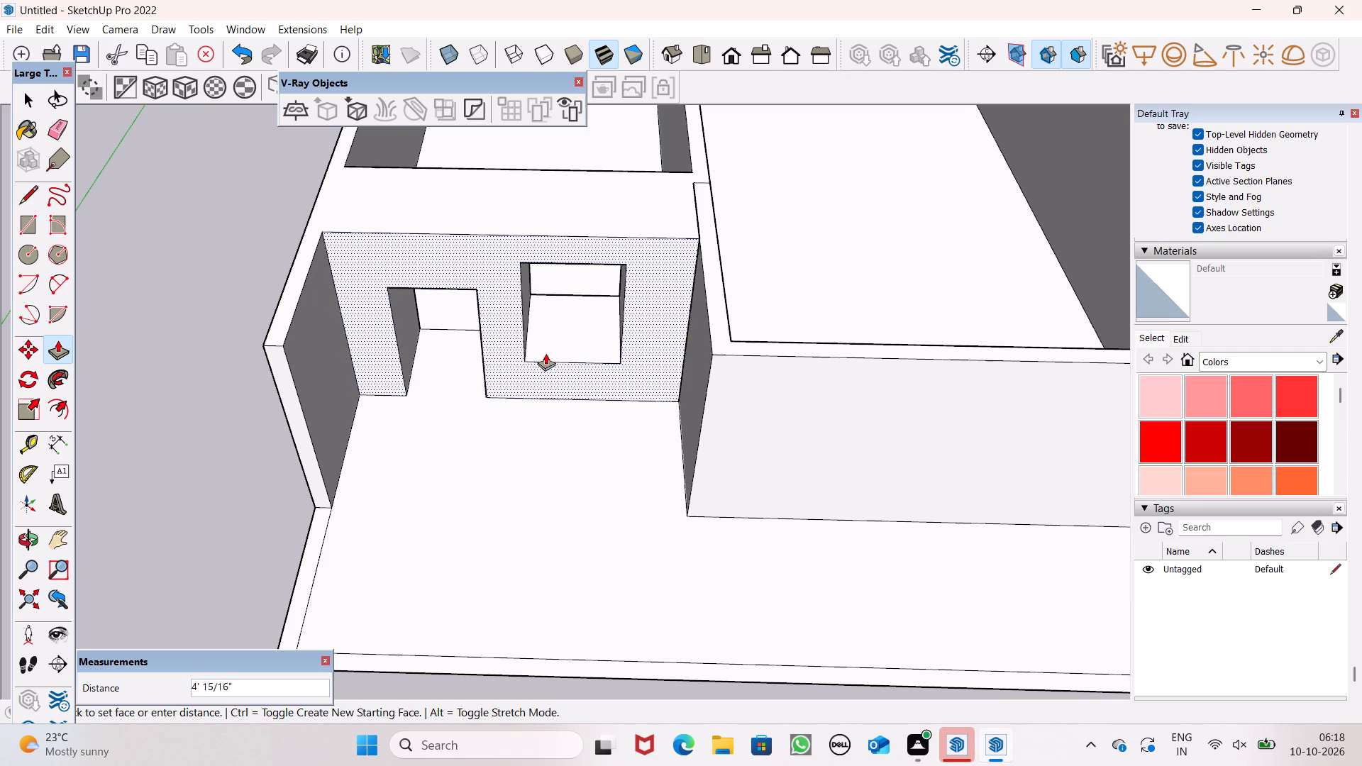
{"action": "left_click_drag", "start_coordinate": [546, 353], "coordinate": [554, 316]}
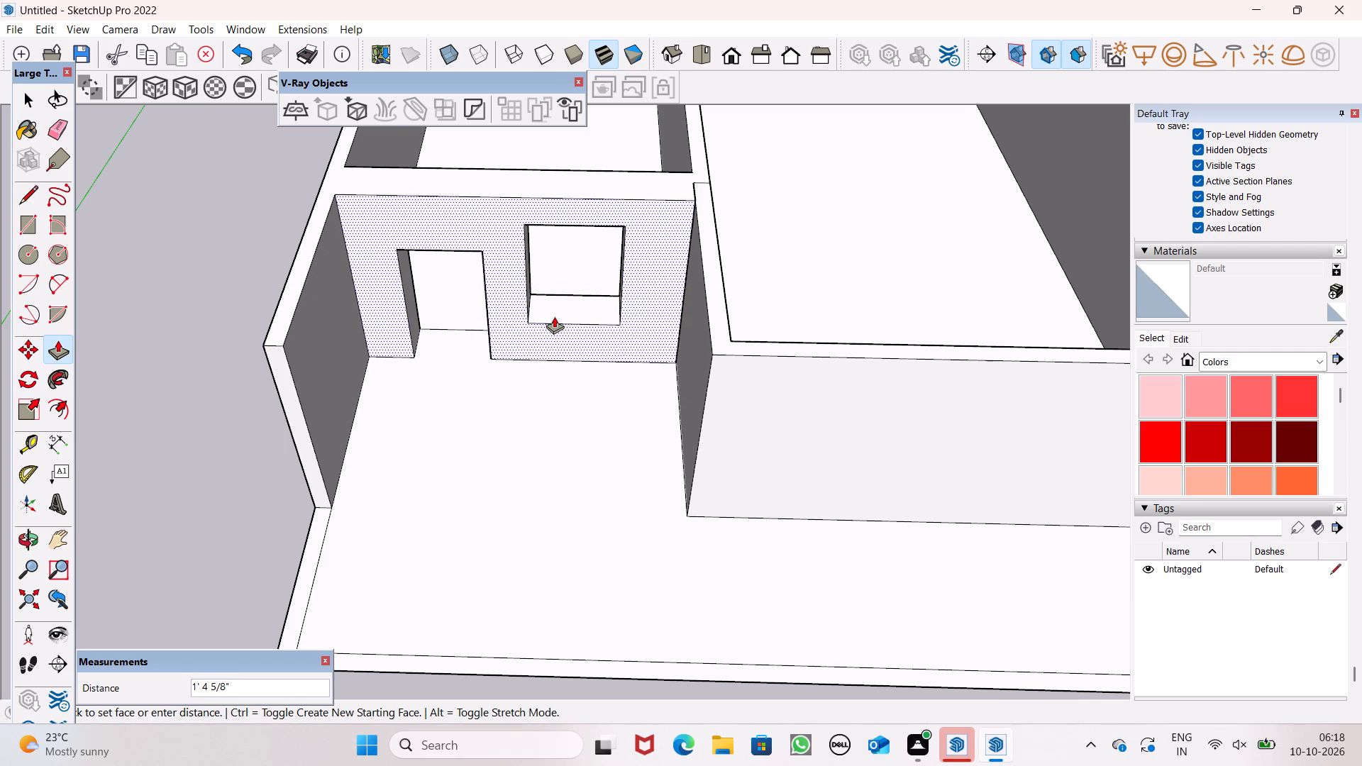
{"action": "left_click_drag", "start_coordinate": [554, 316], "coordinate": [555, 316]}
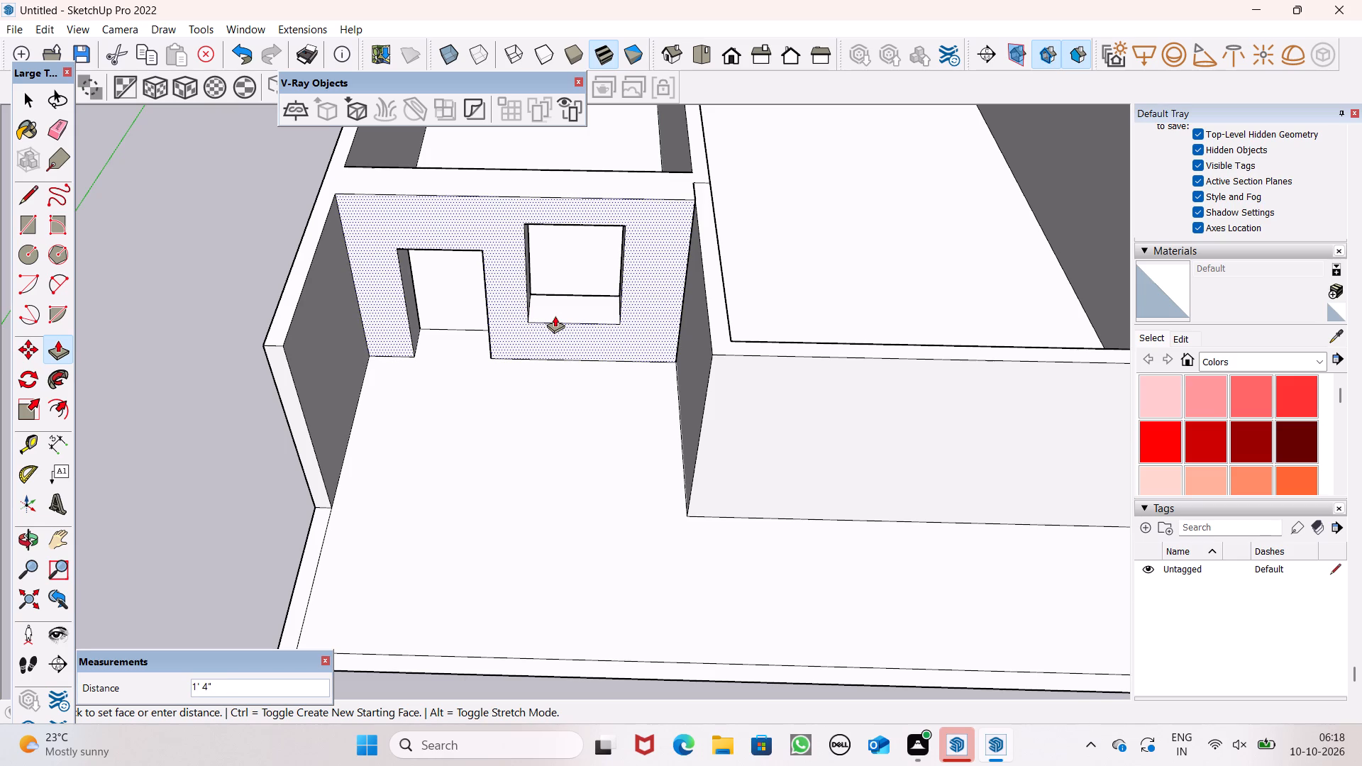
{"action": "left_click_drag", "start_coordinate": [555, 316], "coordinate": [555, 316]}
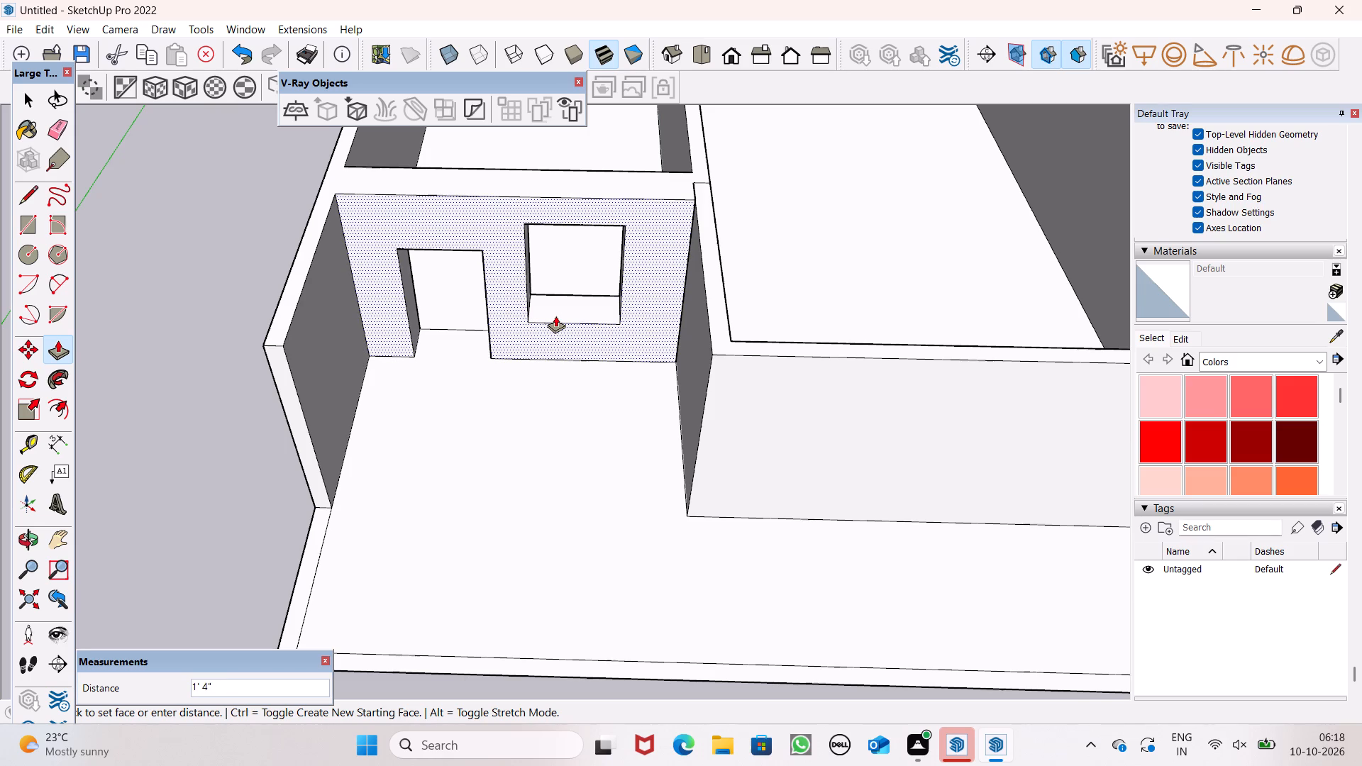
{"action": "left_click_drag", "start_coordinate": [555, 316], "coordinate": [560, 309]}
{"action": "left_click", "coordinate": [560, 309]}
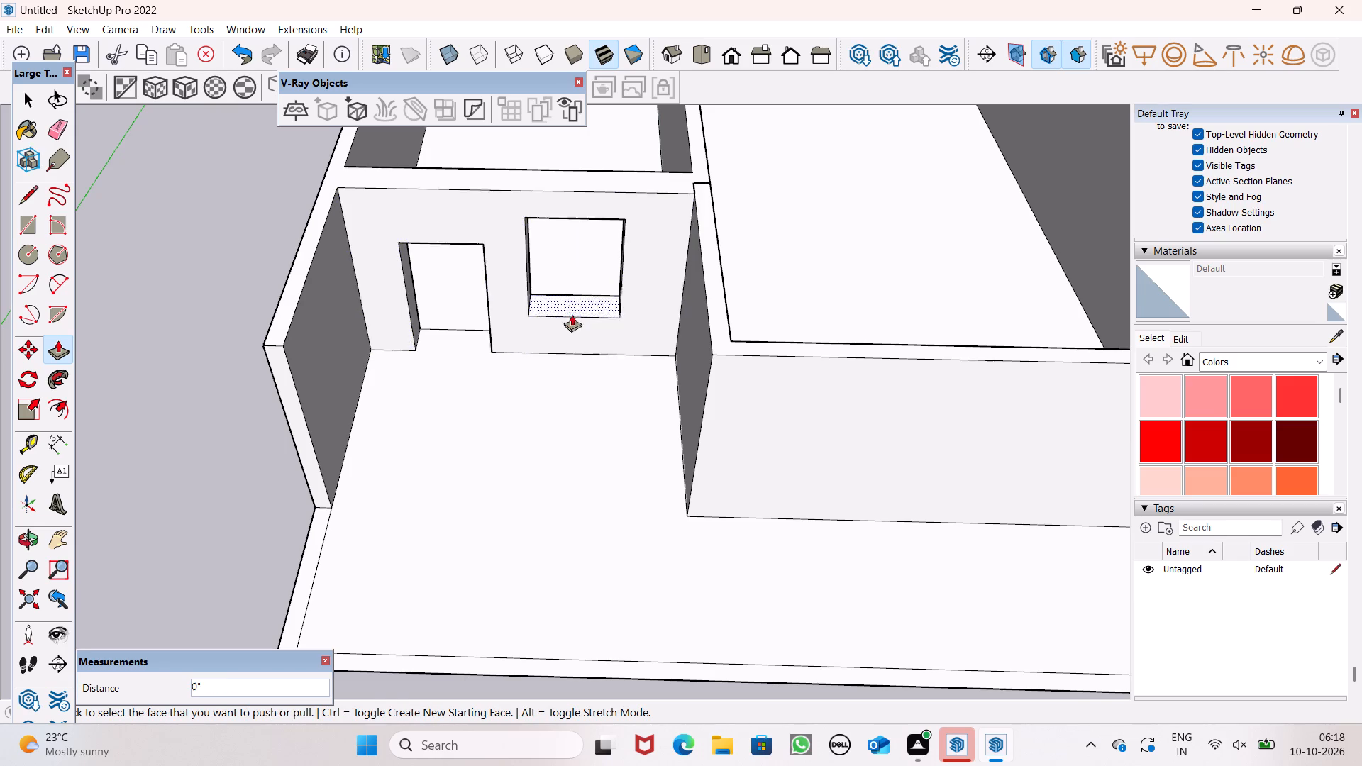
Pull the large room's front wall inner face 10' 4 15/16" into the room.
{"action": "middle_click_drag", "start_coordinate": [807, 348], "coordinate": [188, 484]}
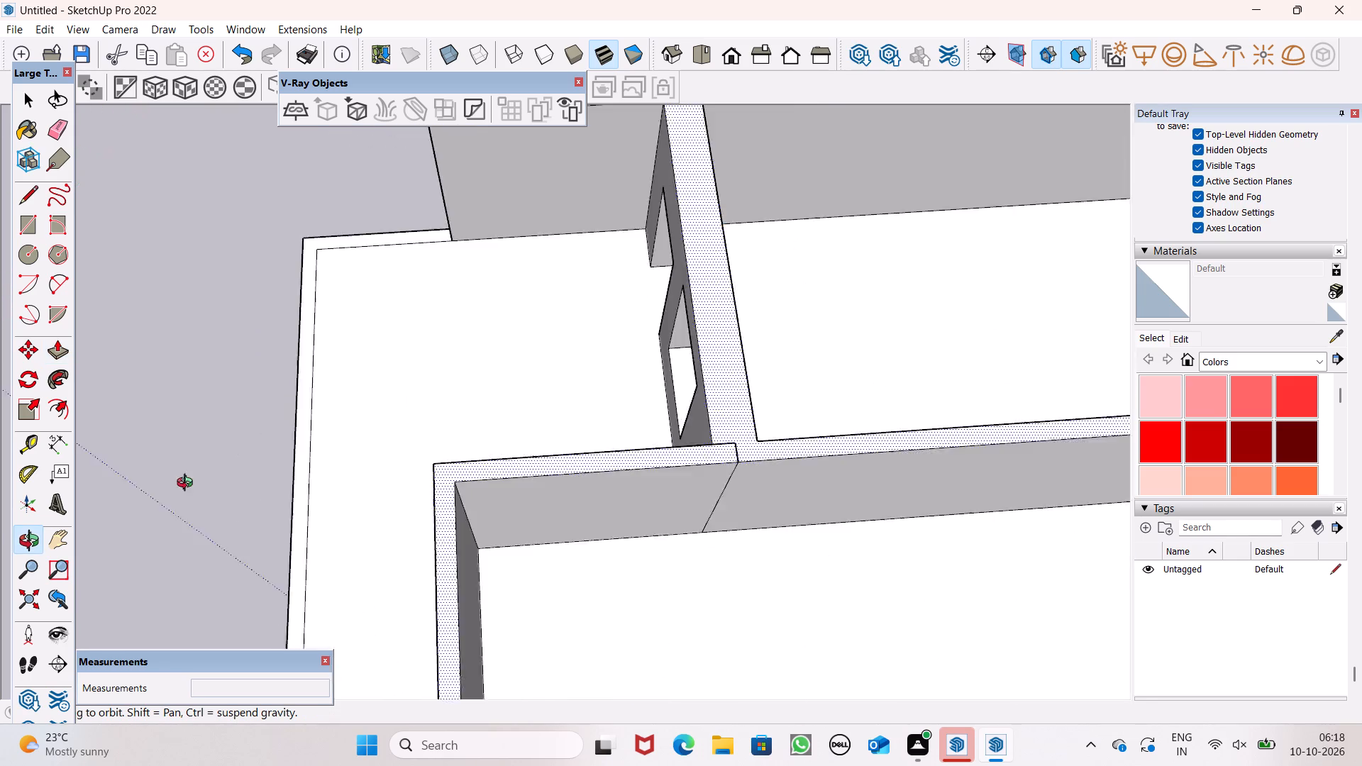
{"action": "middle_click_drag", "start_coordinate": [188, 484], "coordinate": [0, 298]}
{"action": "left_click_drag", "start_coordinate": [338, 374], "coordinate": [370, 405]}
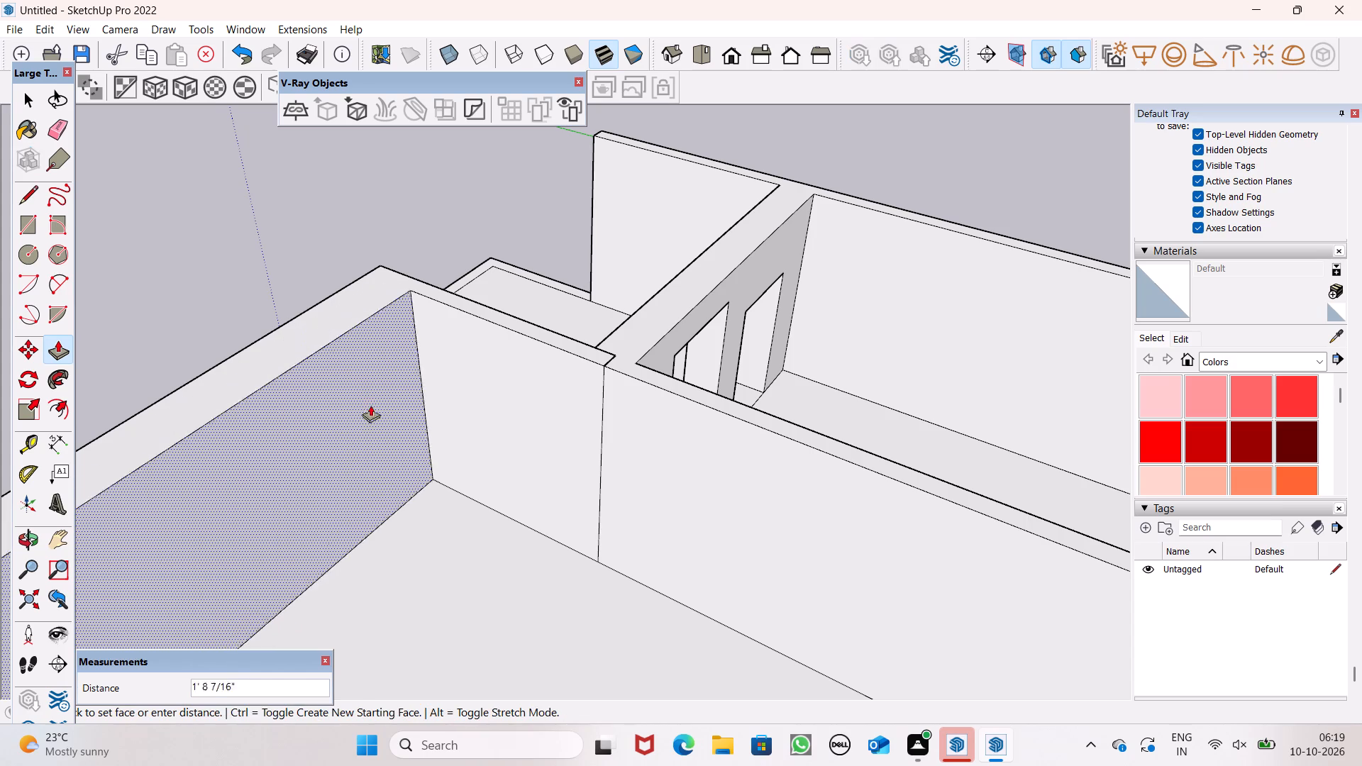
{"action": "left_click_drag", "start_coordinate": [370, 405], "coordinate": [664, 347]}
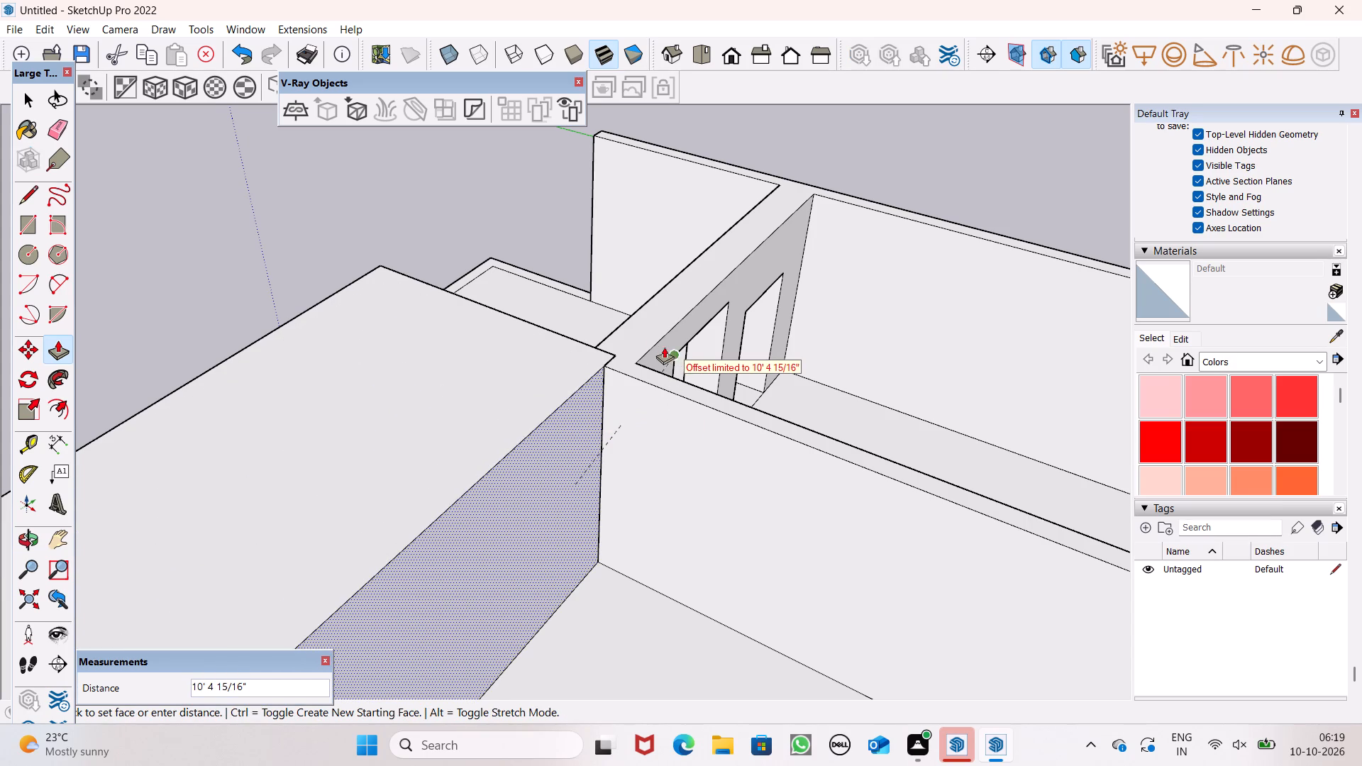
{"action": "left_click_drag", "start_coordinate": [664, 347], "coordinate": [658, 343]}
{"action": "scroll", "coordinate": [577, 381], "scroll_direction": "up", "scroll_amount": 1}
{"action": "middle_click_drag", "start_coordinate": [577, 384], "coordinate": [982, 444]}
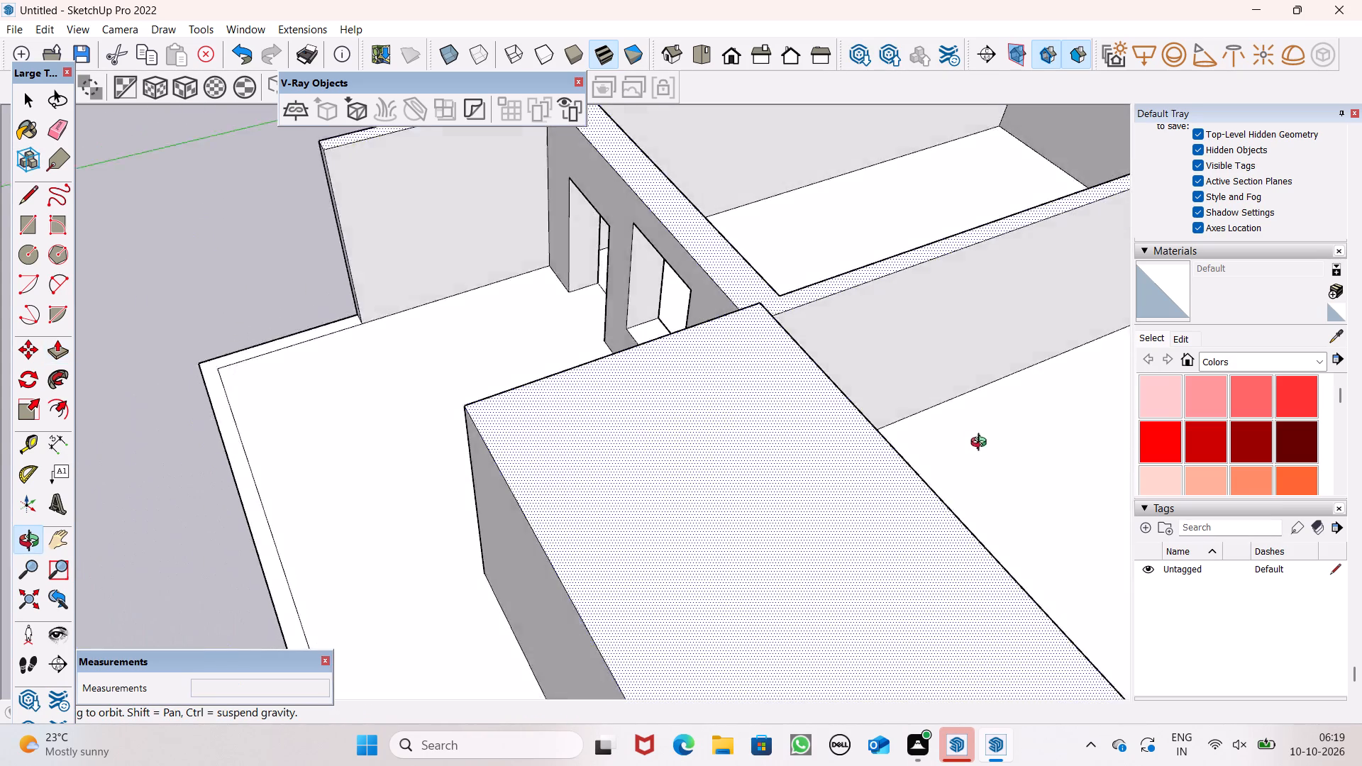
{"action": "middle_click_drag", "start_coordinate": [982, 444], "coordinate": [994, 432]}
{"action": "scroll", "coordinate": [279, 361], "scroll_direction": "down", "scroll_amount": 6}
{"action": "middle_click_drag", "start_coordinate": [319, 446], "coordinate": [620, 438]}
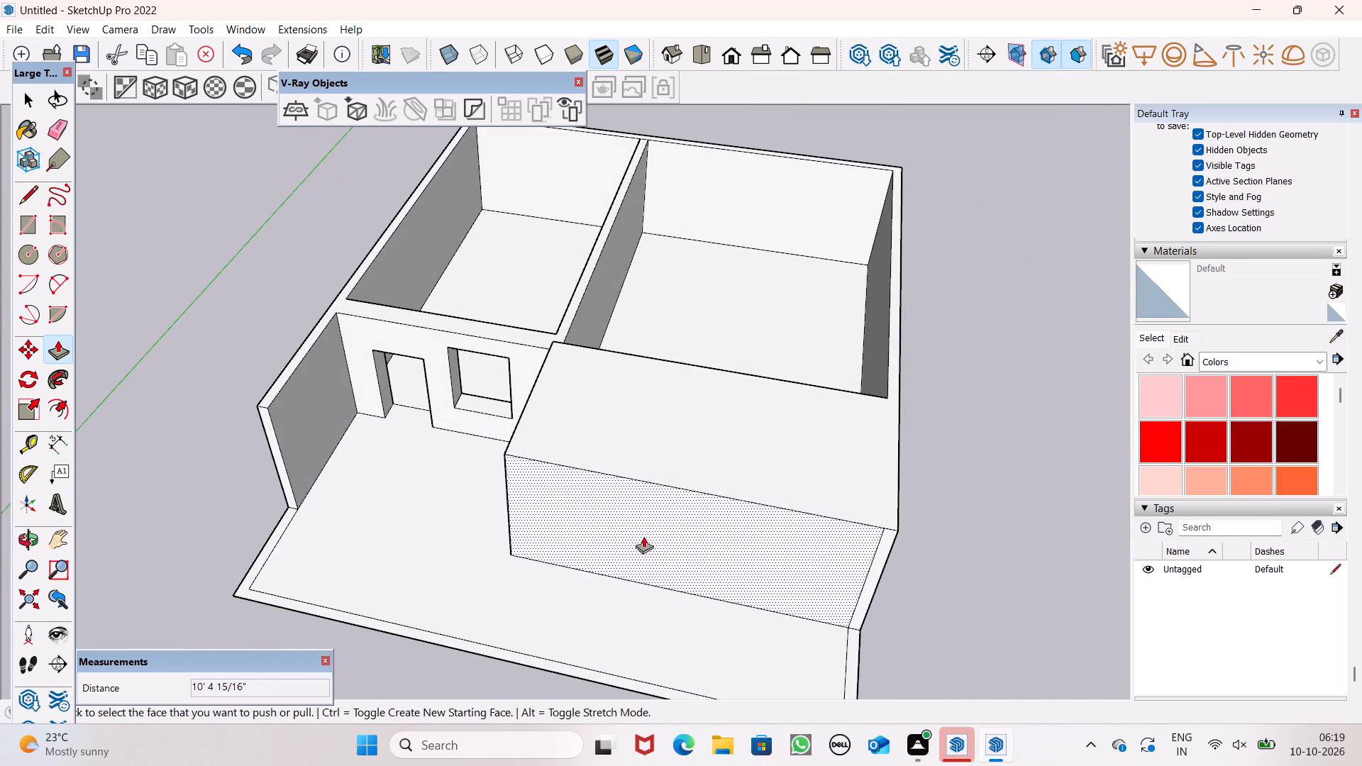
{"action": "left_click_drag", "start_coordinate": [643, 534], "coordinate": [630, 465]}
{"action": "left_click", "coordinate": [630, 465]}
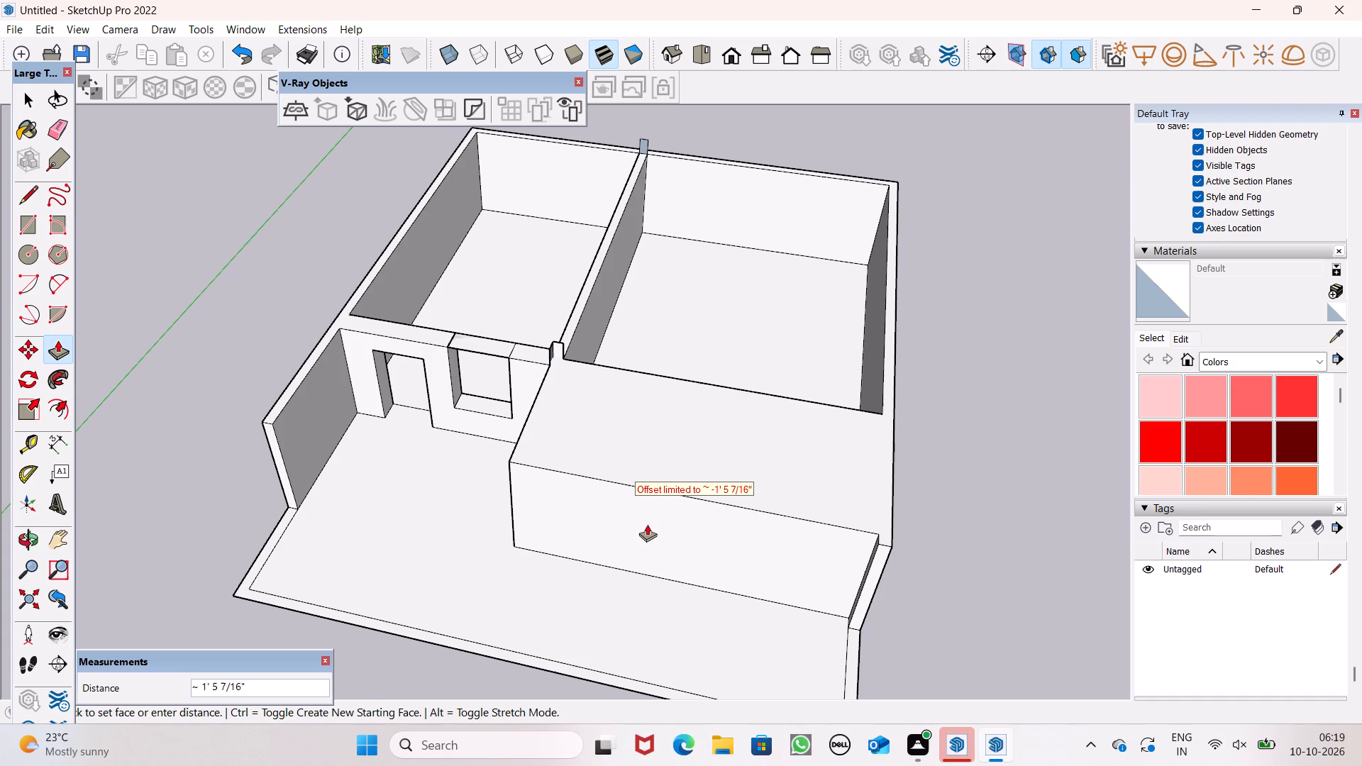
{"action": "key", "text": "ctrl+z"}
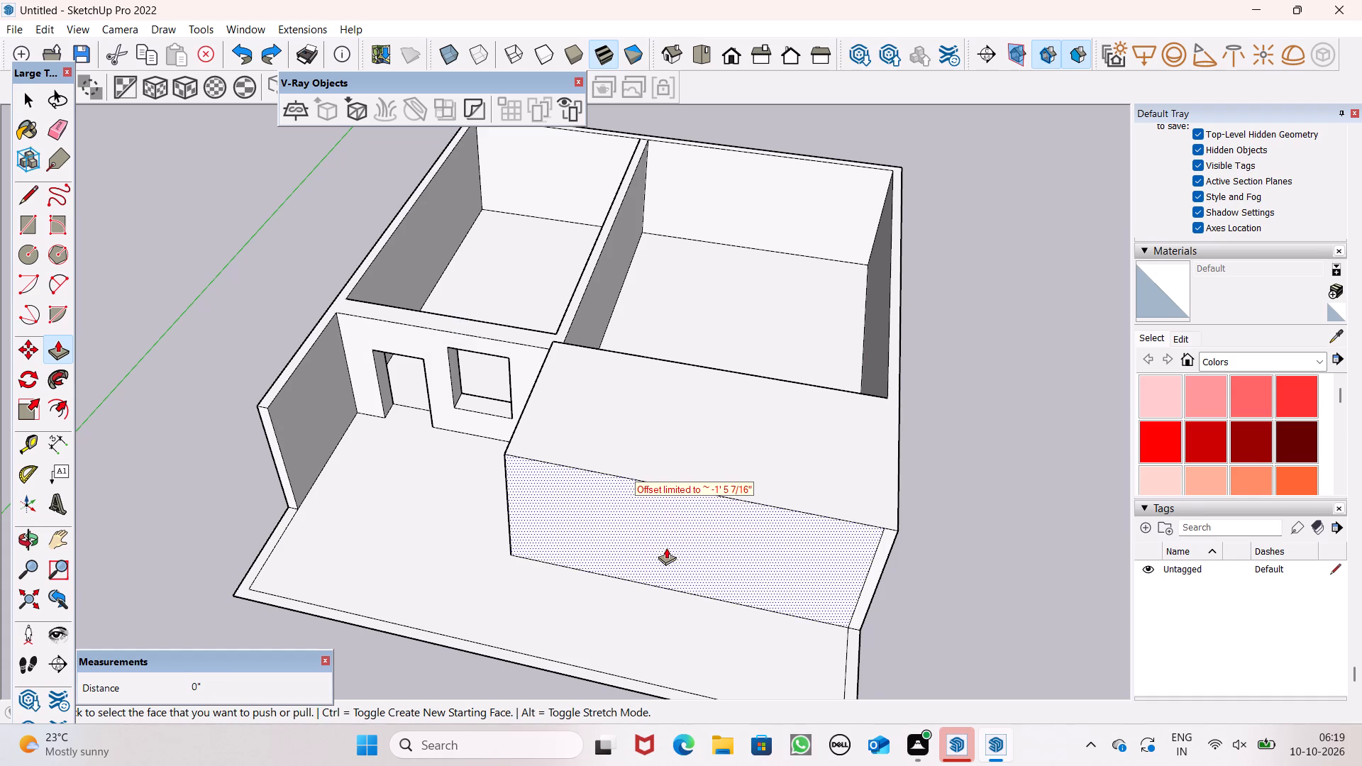
Push the thickened front wall's outer face 9' 6 11/16" back toward the partition wall line.
{"action": "left_click_drag", "start_coordinate": [666, 548], "coordinate": [673, 511]}
{"action": "left_click_drag", "start_coordinate": [687, 533], "coordinate": [717, 456]}
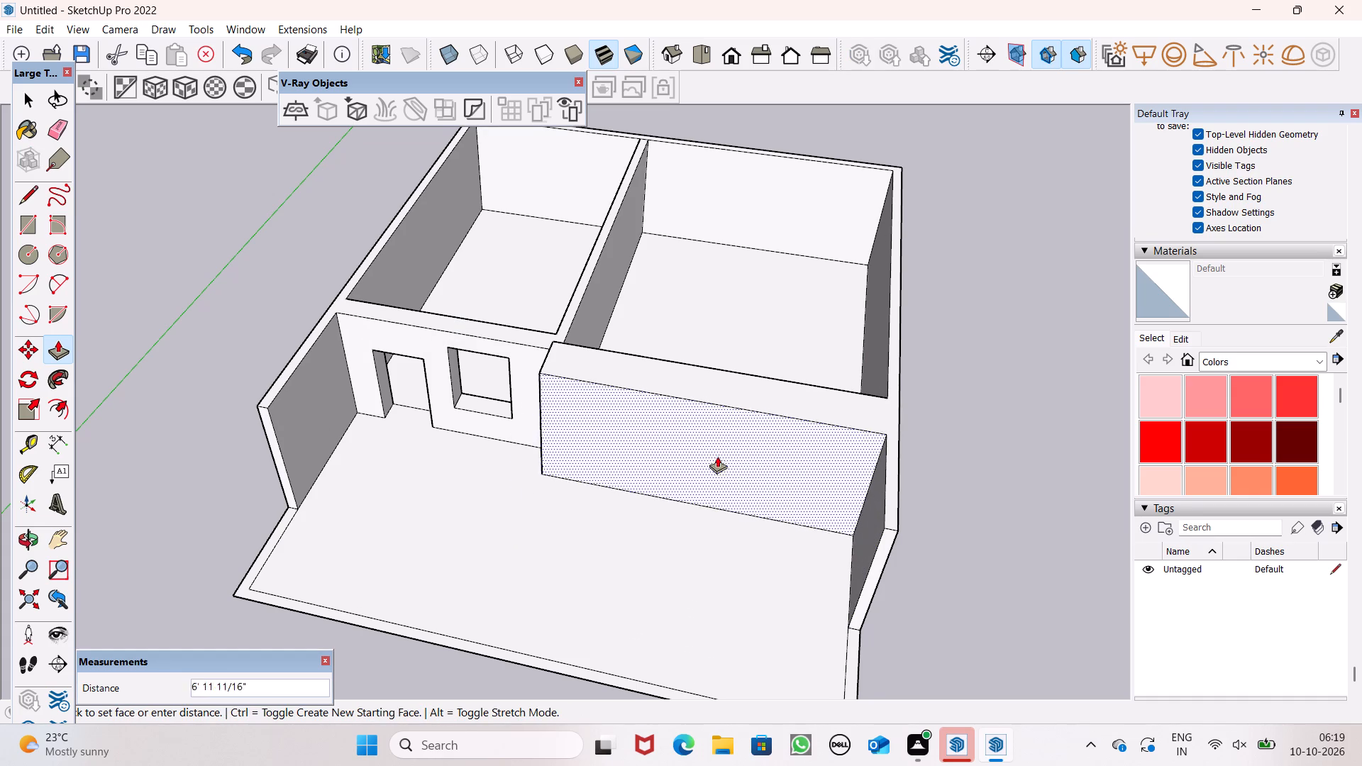
{"action": "left_click_drag", "start_coordinate": [717, 456], "coordinate": [536, 392]}
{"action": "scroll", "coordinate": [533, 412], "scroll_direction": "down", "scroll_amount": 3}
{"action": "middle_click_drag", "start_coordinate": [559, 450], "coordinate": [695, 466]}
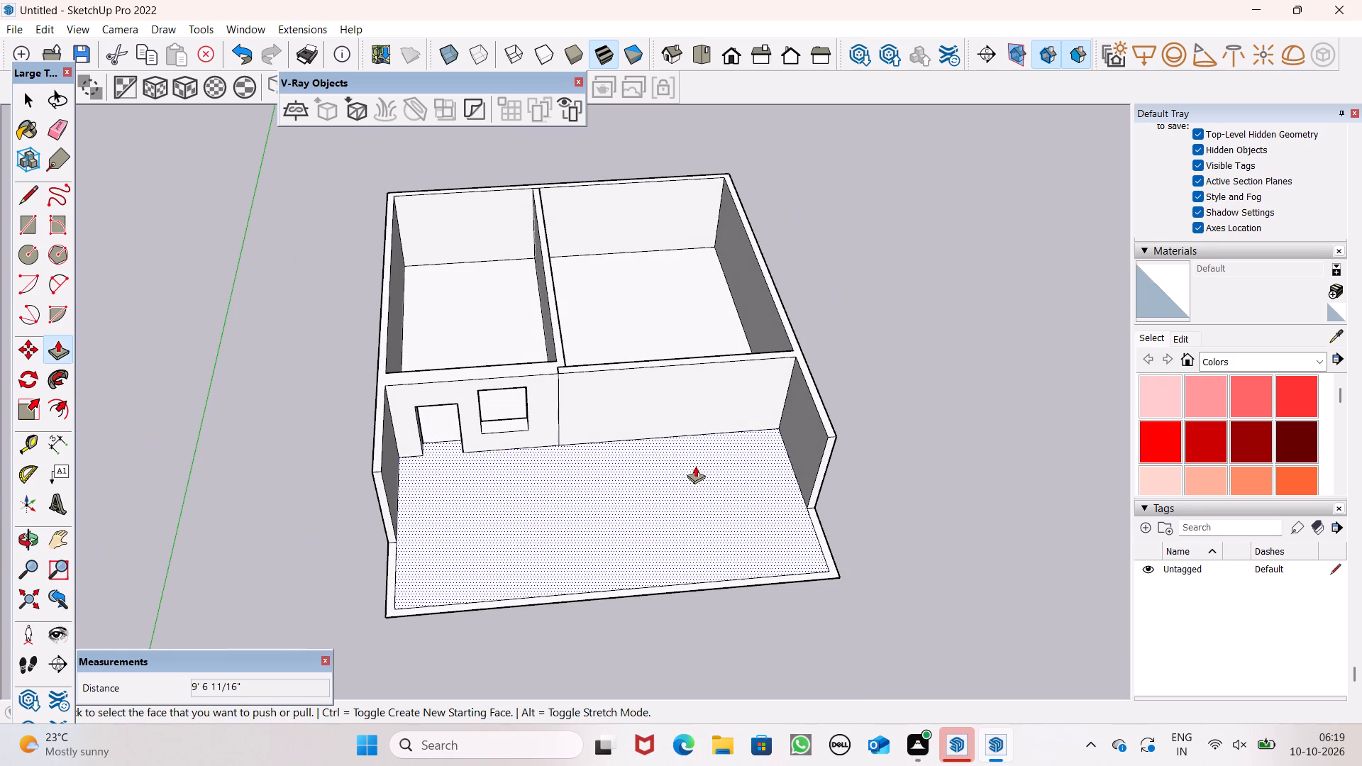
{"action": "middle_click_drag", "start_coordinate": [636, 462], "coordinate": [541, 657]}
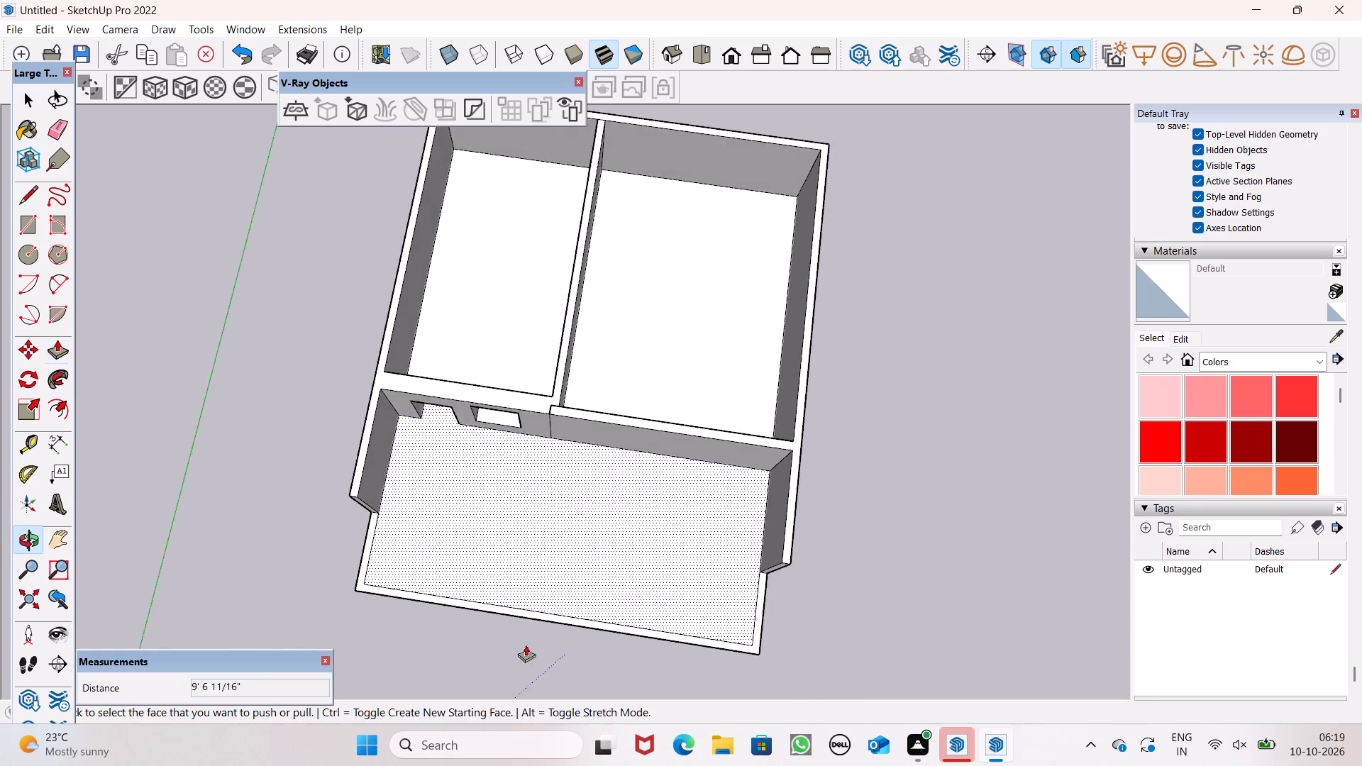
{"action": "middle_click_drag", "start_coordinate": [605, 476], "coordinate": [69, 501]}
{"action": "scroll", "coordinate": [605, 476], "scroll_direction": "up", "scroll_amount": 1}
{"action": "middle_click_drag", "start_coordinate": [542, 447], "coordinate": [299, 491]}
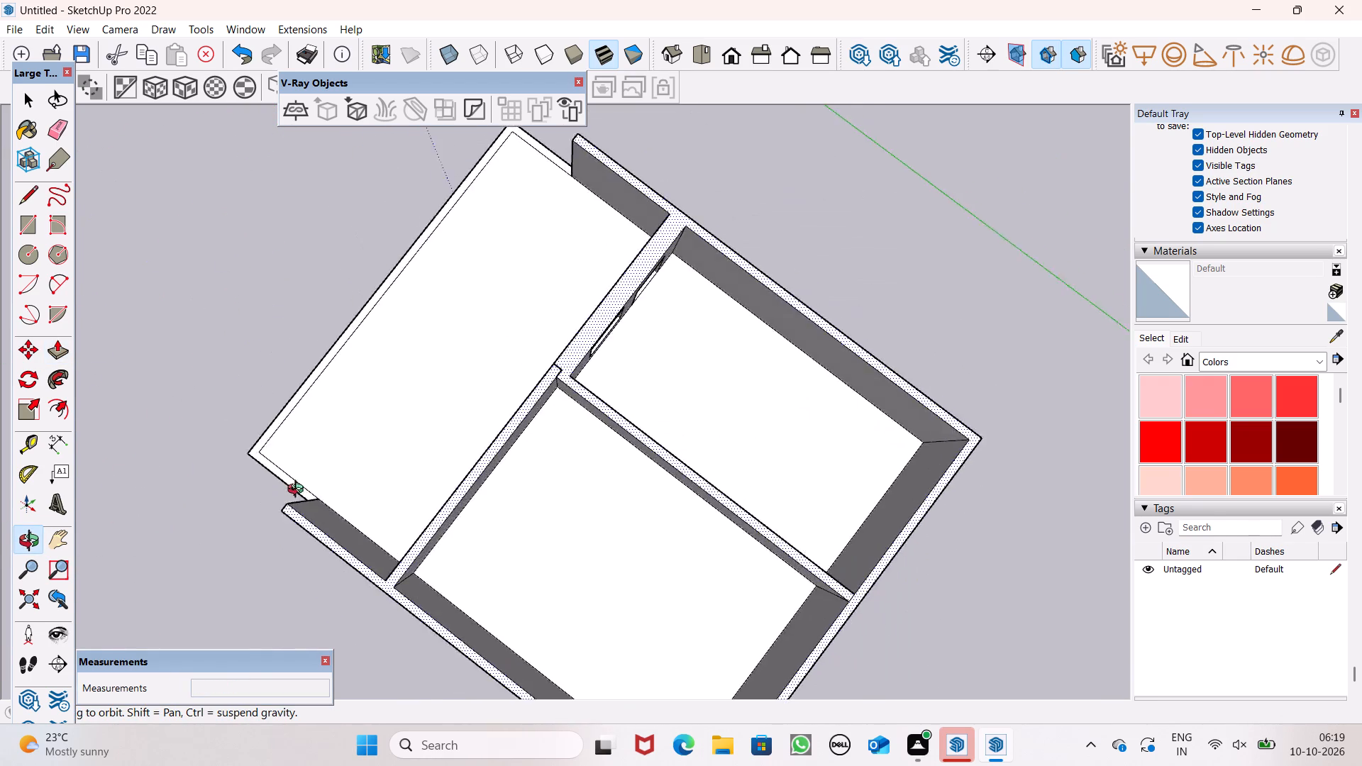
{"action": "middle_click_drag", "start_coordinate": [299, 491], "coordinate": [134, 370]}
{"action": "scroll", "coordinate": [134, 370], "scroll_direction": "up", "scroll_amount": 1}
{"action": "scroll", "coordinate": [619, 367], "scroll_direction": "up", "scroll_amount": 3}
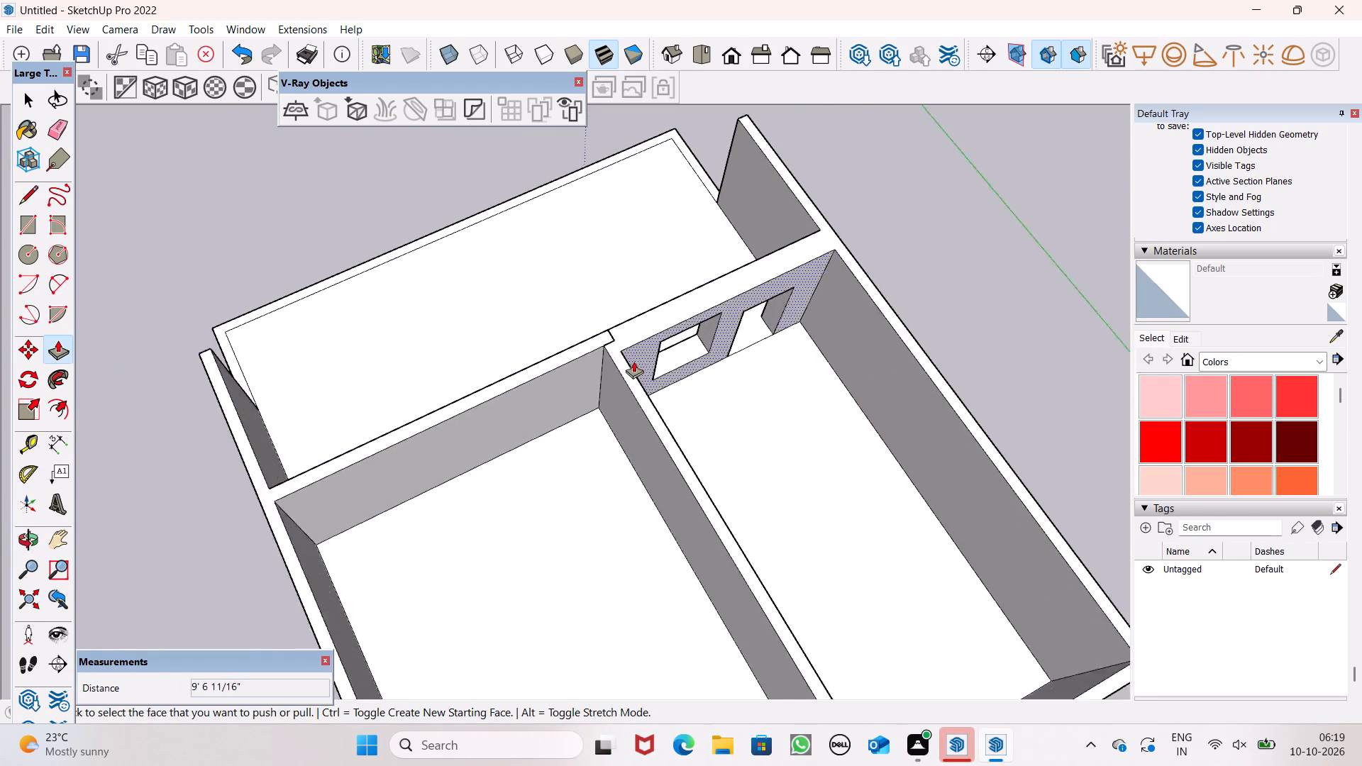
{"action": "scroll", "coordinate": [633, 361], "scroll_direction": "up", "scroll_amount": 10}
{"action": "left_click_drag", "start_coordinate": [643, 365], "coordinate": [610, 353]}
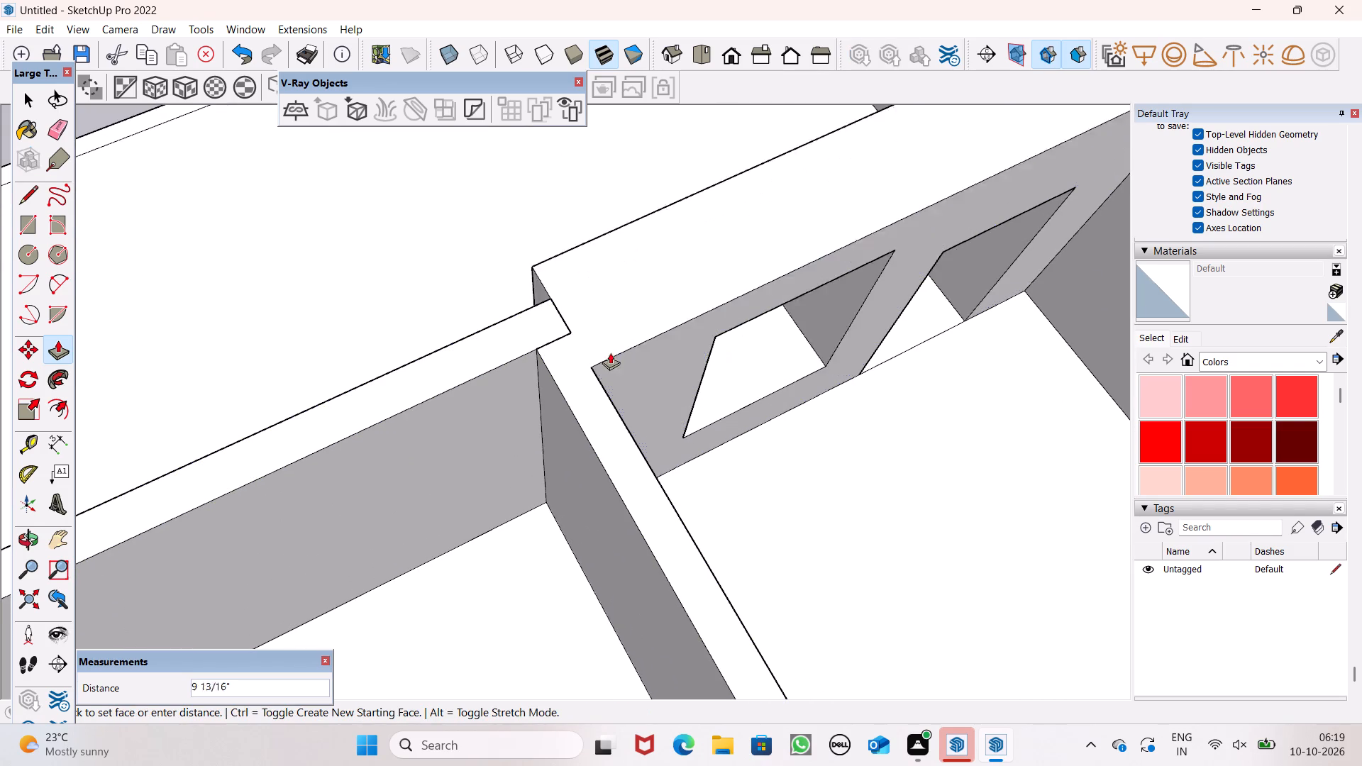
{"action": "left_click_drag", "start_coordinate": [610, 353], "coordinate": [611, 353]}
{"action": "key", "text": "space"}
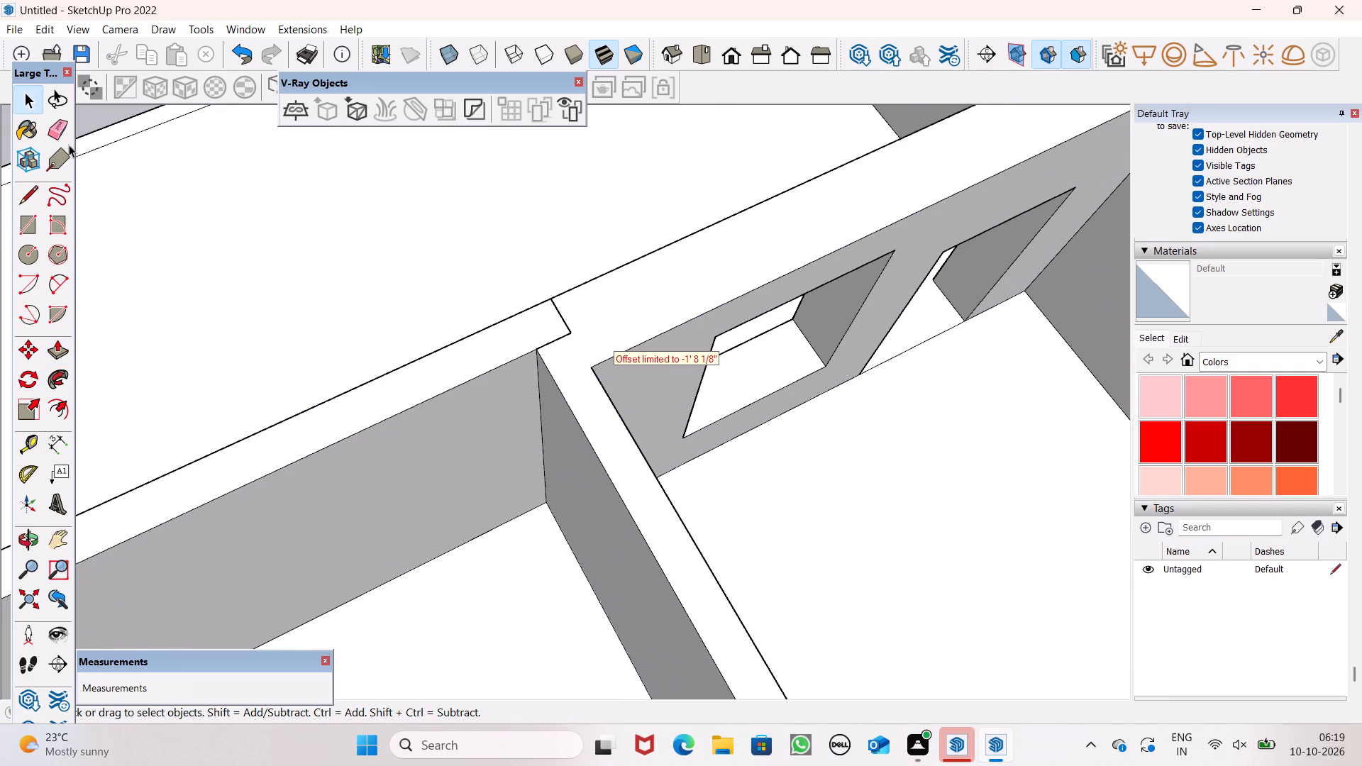
Erase the leftover edges on the wall tops at the junction of the front wall and partition wall.
{"action": "left_click", "coordinate": [48, 123]}
{"action": "left_click_drag", "start_coordinate": [570, 309], "coordinate": [563, 318]}
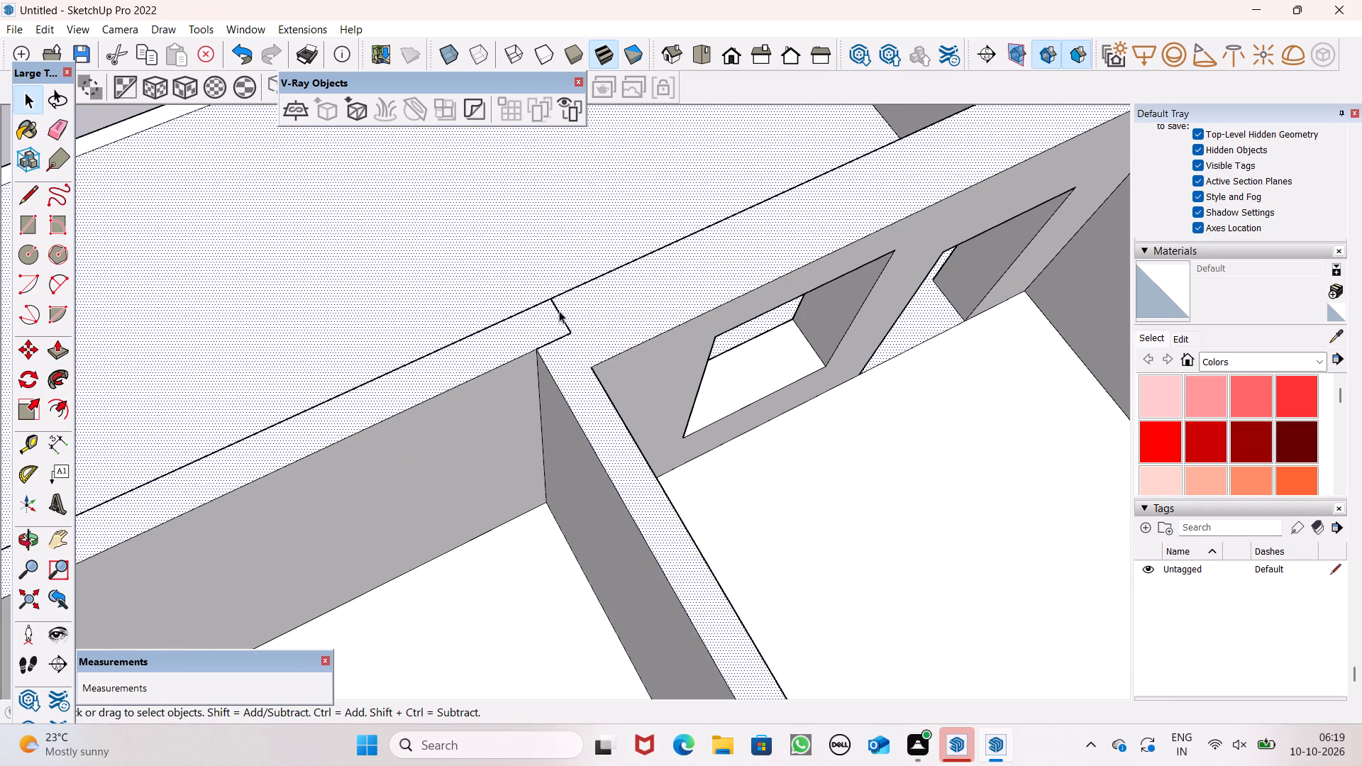
{"action": "scroll", "coordinate": [238, 311], "scroll_direction": "down", "scroll_amount": 2}
{"action": "left_click", "coordinate": [150, 133]}
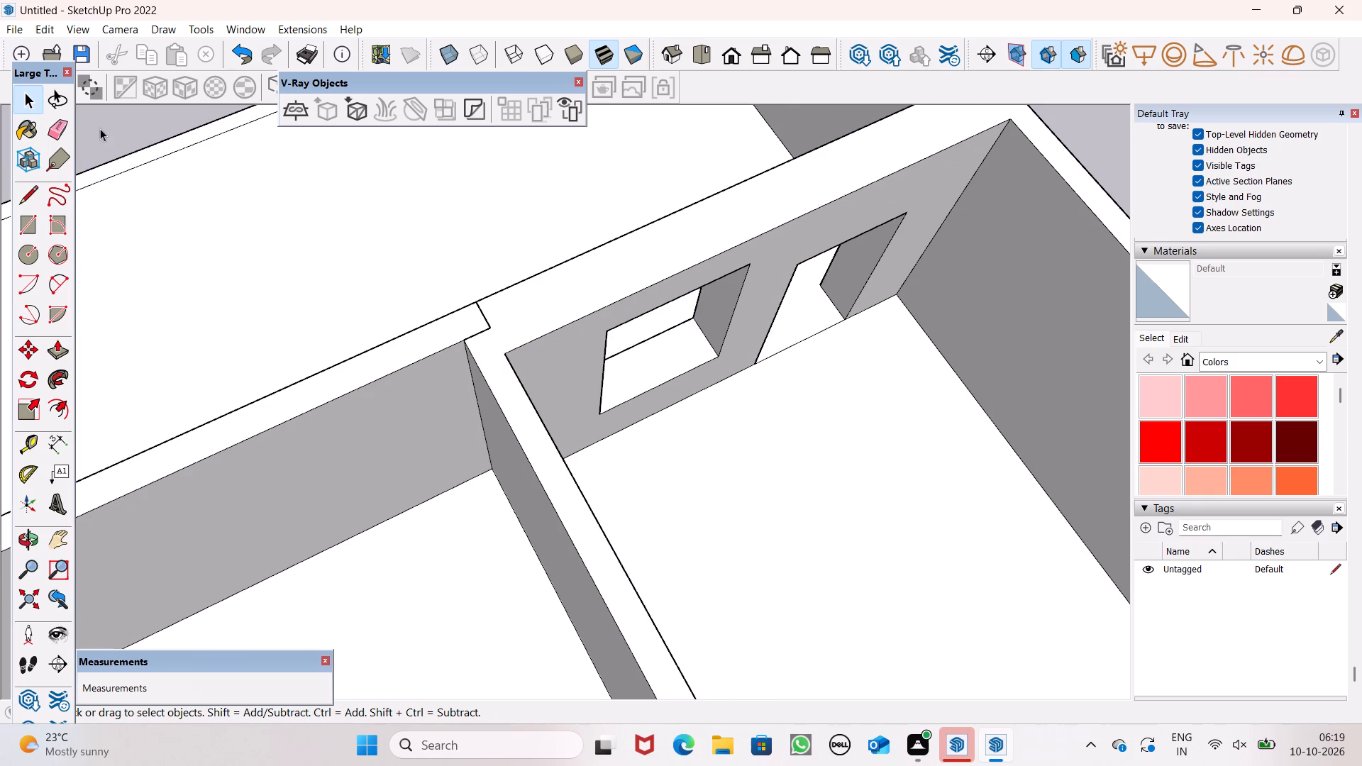
{"action": "left_click", "coordinate": [65, 133]}
{"action": "scroll", "coordinate": [465, 343], "scroll_direction": "up", "scroll_amount": 6}
{"action": "left_click_drag", "start_coordinate": [486, 299], "coordinate": [488, 318]}
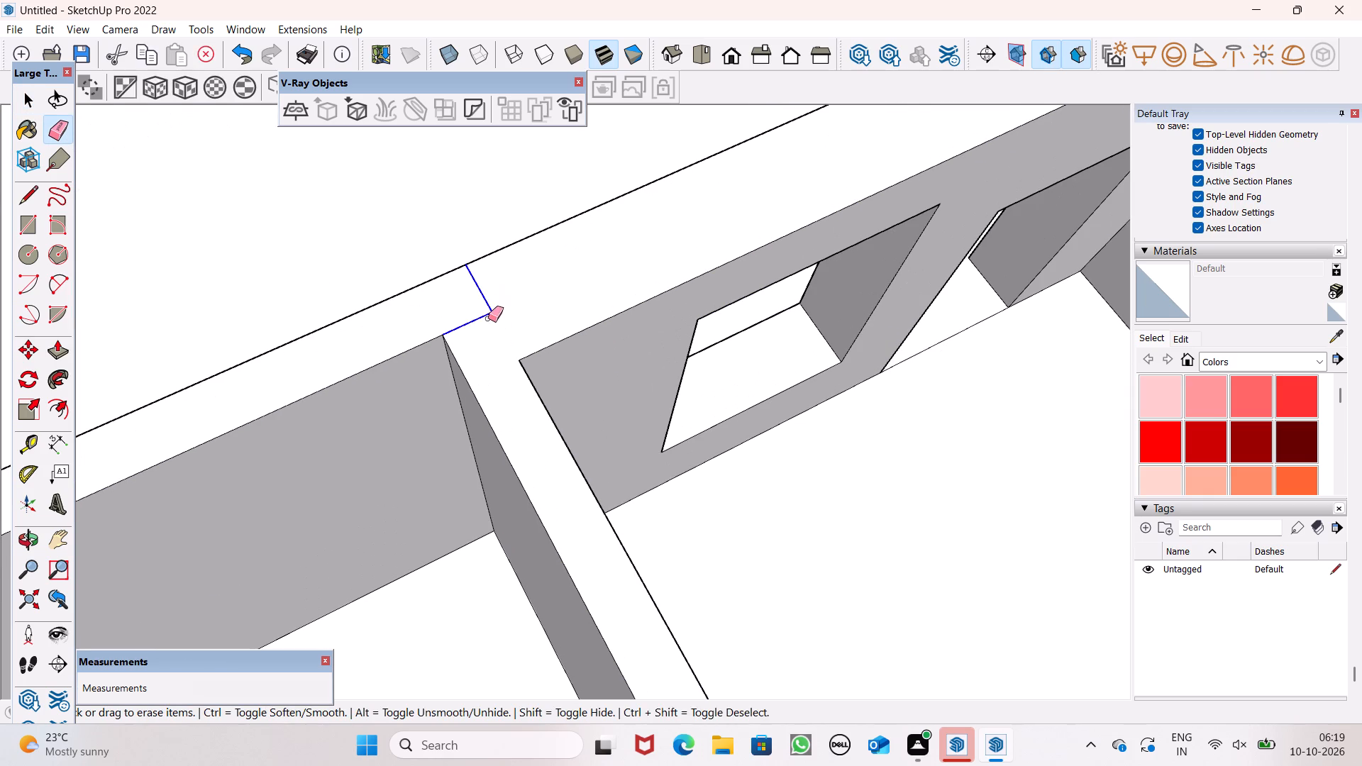
{"action": "left_click_drag", "start_coordinate": [488, 318], "coordinate": [473, 319]}
Push the room-side face of the door-and-window wall 9 7/8" inward to thin the wall.
{"action": "left_click_drag", "start_coordinate": [60, 357], "coordinate": [69, 360]}
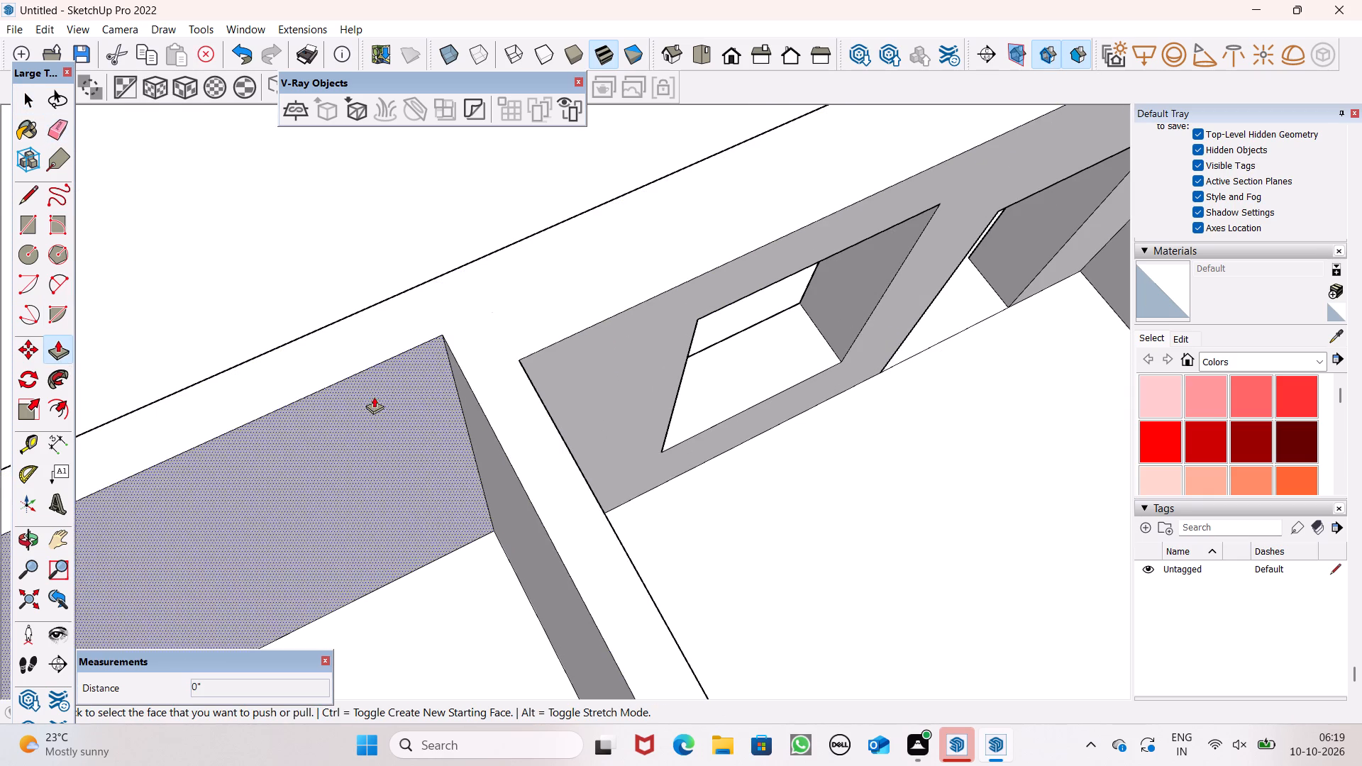
{"action": "left_click_drag", "start_coordinate": [575, 382], "coordinate": [421, 367]}
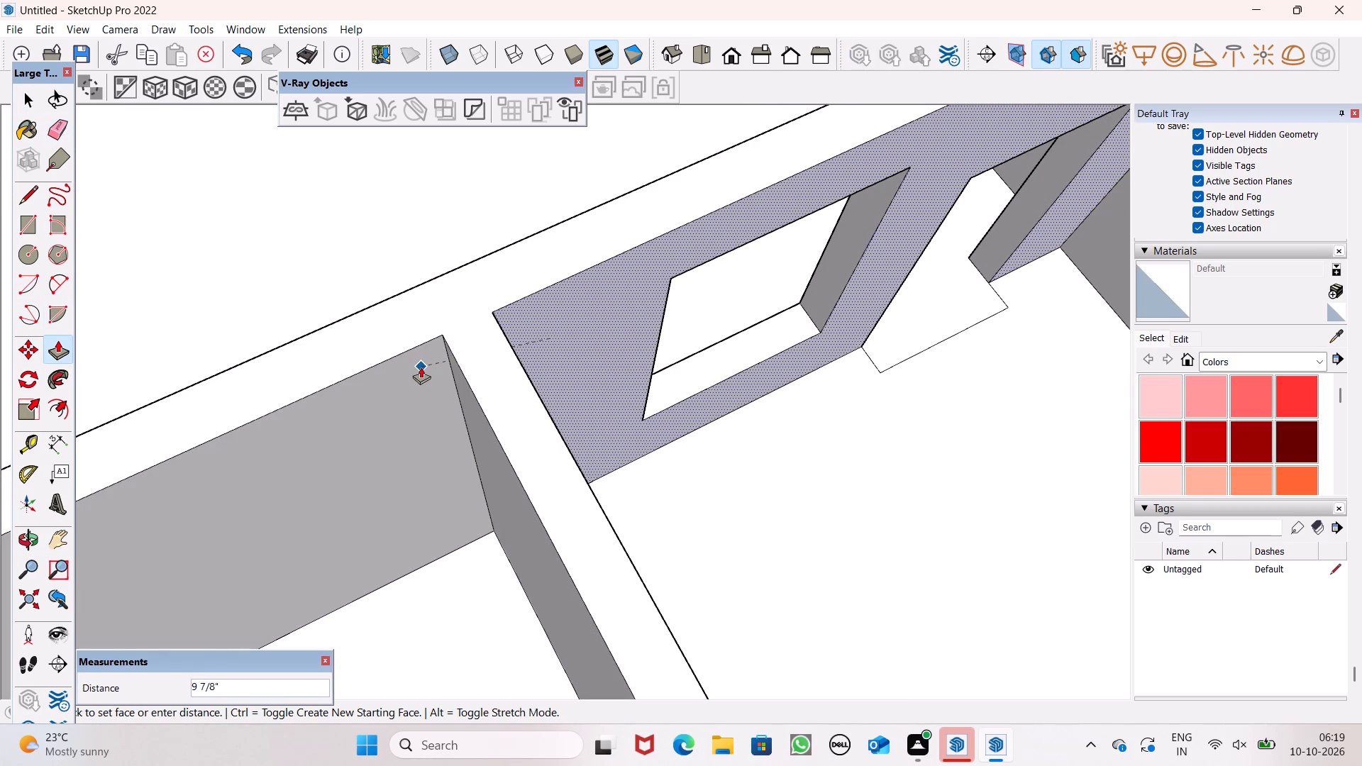
{"action": "left_click_drag", "start_coordinate": [421, 367], "coordinate": [416, 367]}
Erase the leftover threshold edges on the floor in front of the door opening.
{"action": "scroll", "coordinate": [391, 337], "scroll_direction": "down", "scroll_amount": 13}
{"action": "middle_click_drag", "start_coordinate": [521, 407], "coordinate": [328, 445]}
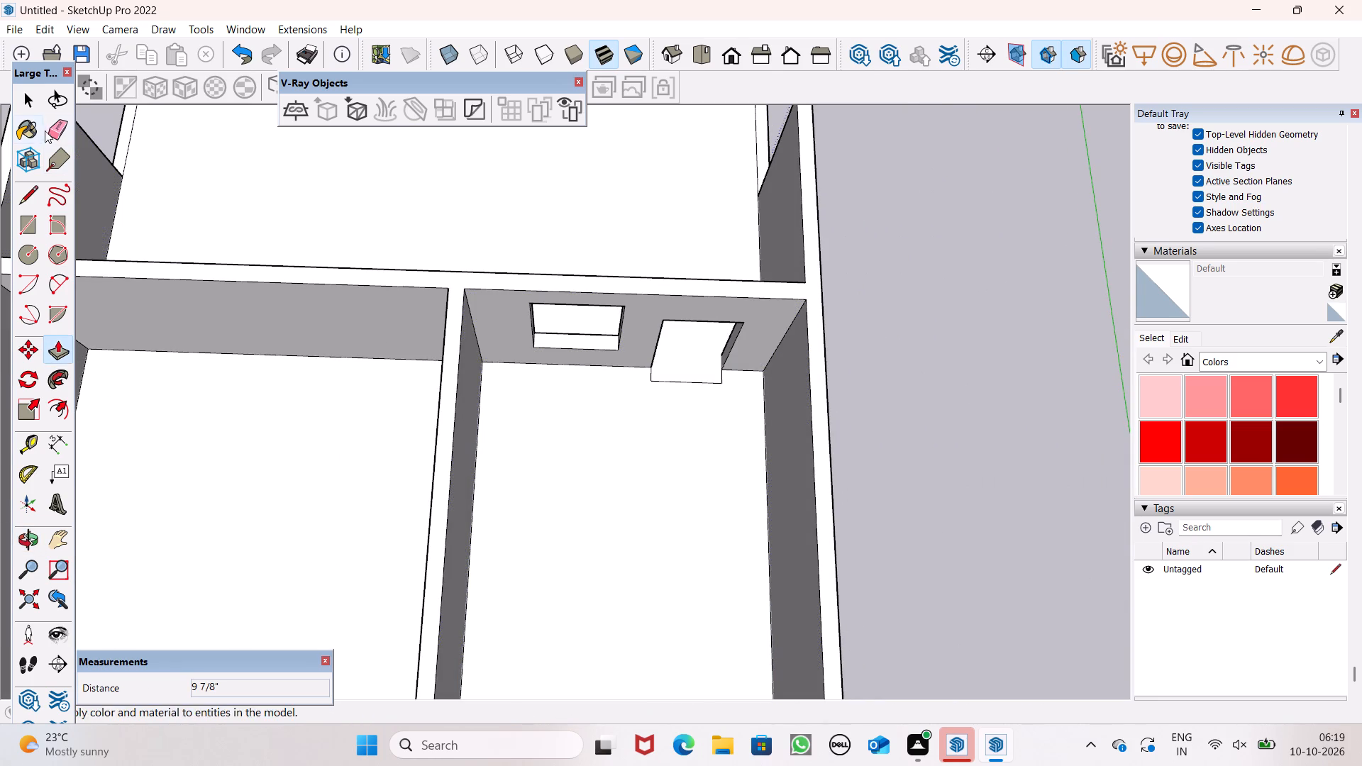
{"action": "left_click", "coordinate": [55, 126]}
{"action": "left_click_drag", "start_coordinate": [666, 388], "coordinate": [654, 384]}
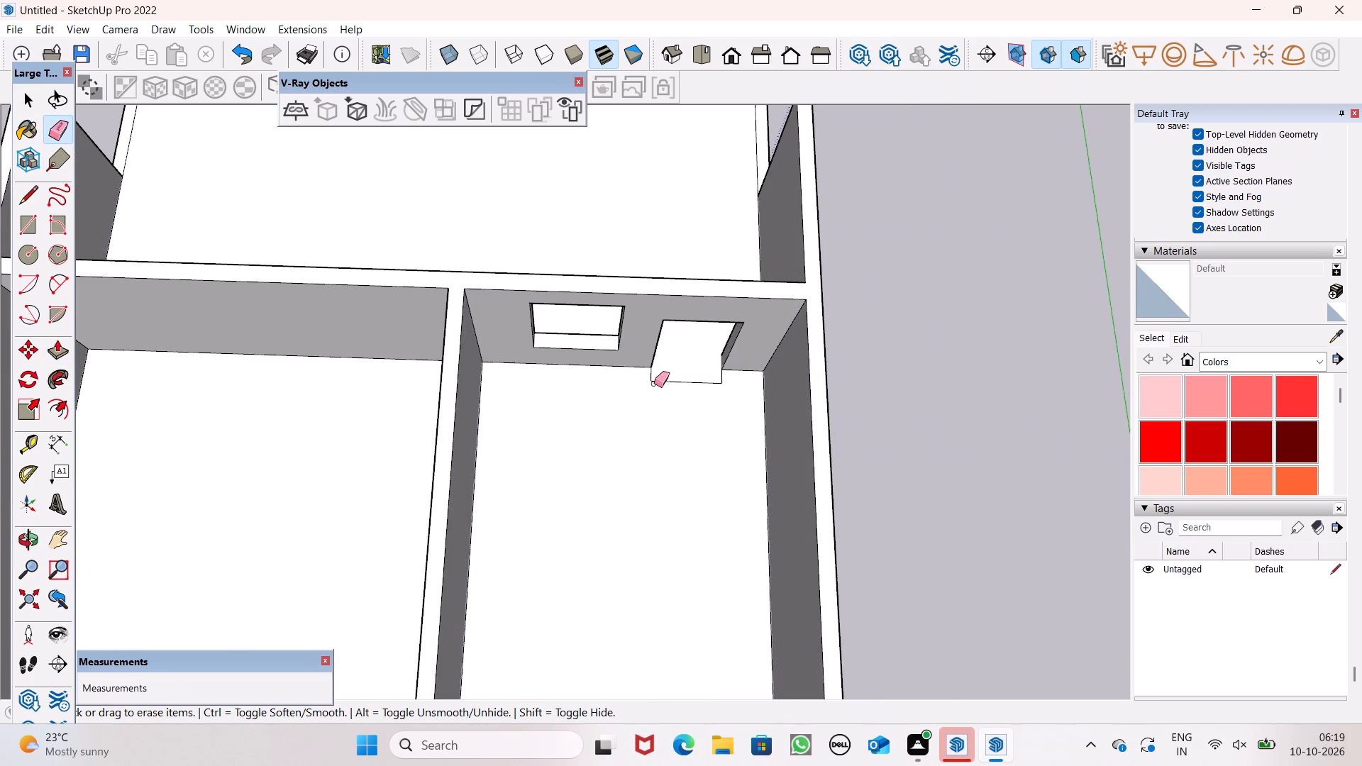
{"action": "left_click_drag", "start_coordinate": [654, 384], "coordinate": [654, 380]}
{"action": "left_click", "coordinate": [654, 378]}
{"action": "left_click_drag", "start_coordinate": [654, 377], "coordinate": [724, 378]}
{"action": "left_click_drag", "start_coordinate": [724, 378], "coordinate": [720, 378]}
{"action": "left_click_drag", "start_coordinate": [725, 384], "coordinate": [709, 384]}
{"action": "left_click_drag", "start_coordinate": [658, 383], "coordinate": [658, 374]}
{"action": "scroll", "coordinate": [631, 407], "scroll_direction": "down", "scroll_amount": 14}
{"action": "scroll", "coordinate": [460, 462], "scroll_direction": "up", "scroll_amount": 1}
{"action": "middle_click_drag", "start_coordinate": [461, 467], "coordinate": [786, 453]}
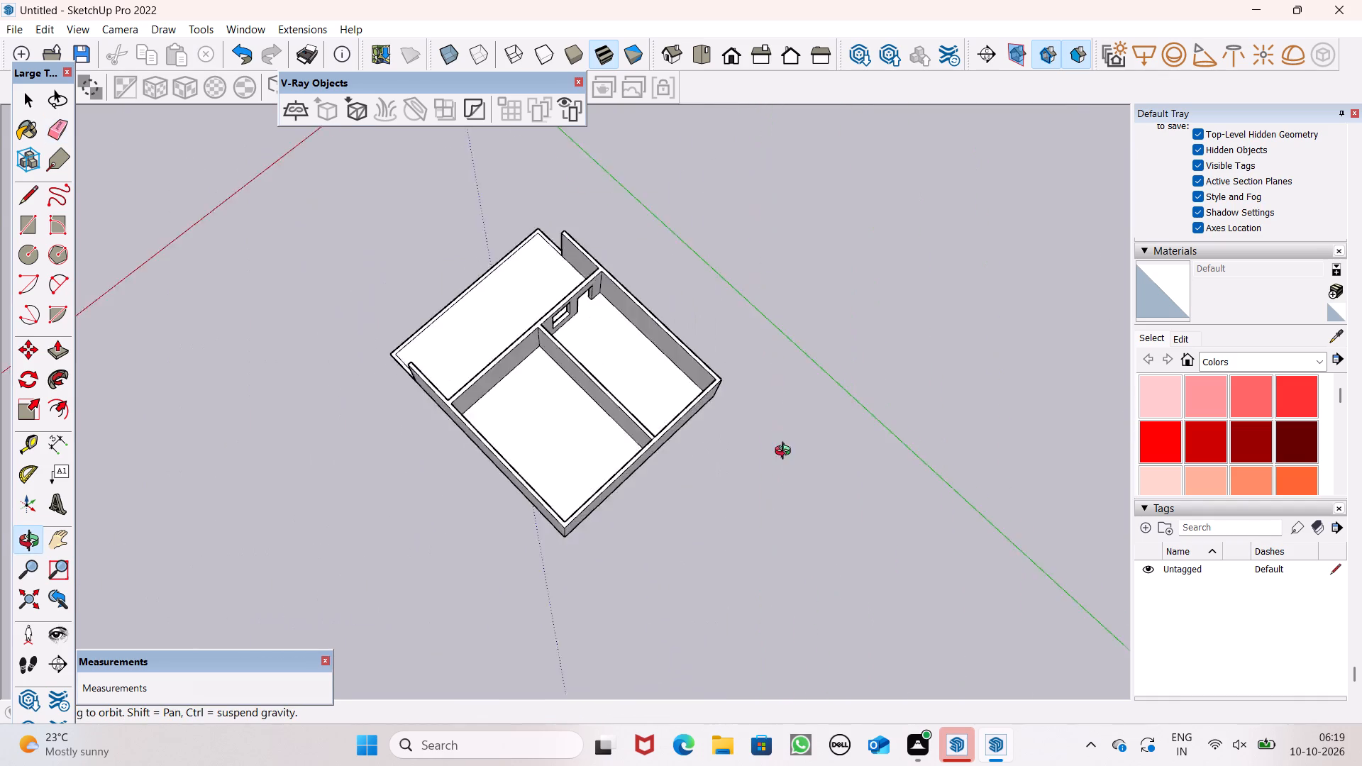
Draw a 10 1/4" line across the front wall's top from the partition corner, and a 10' line down the wall's outer face.
{"action": "middle_click_drag", "start_coordinate": [786, 453], "coordinate": [965, 311]}
{"action": "middle_click_drag", "start_coordinate": [719, 438], "coordinate": [1137, 314]}
{"action": "scroll", "coordinate": [482, 522], "scroll_direction": "up", "scroll_amount": 2}
{"action": "middle_click_drag", "start_coordinate": [479, 518], "coordinate": [550, 421]}
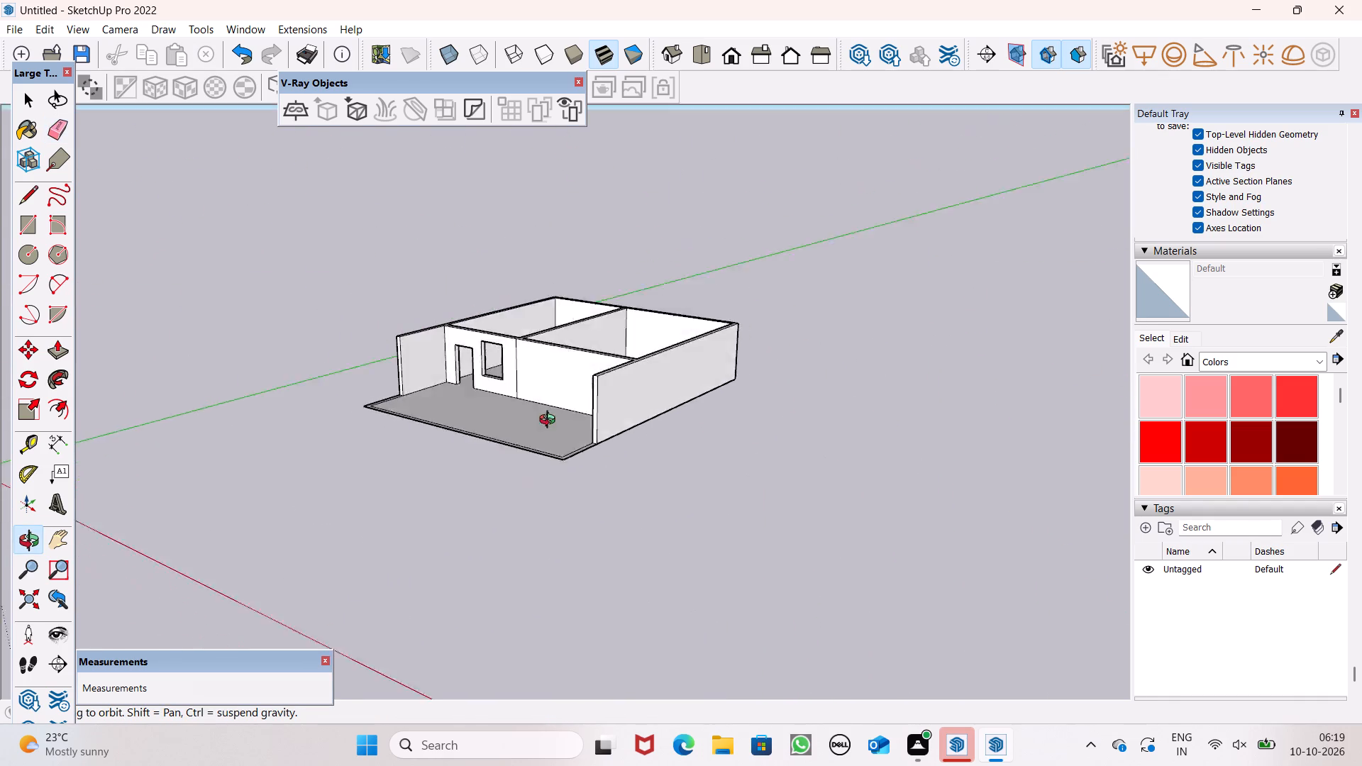
{"action": "middle_click_drag", "start_coordinate": [550, 421], "coordinate": [841, 549]}
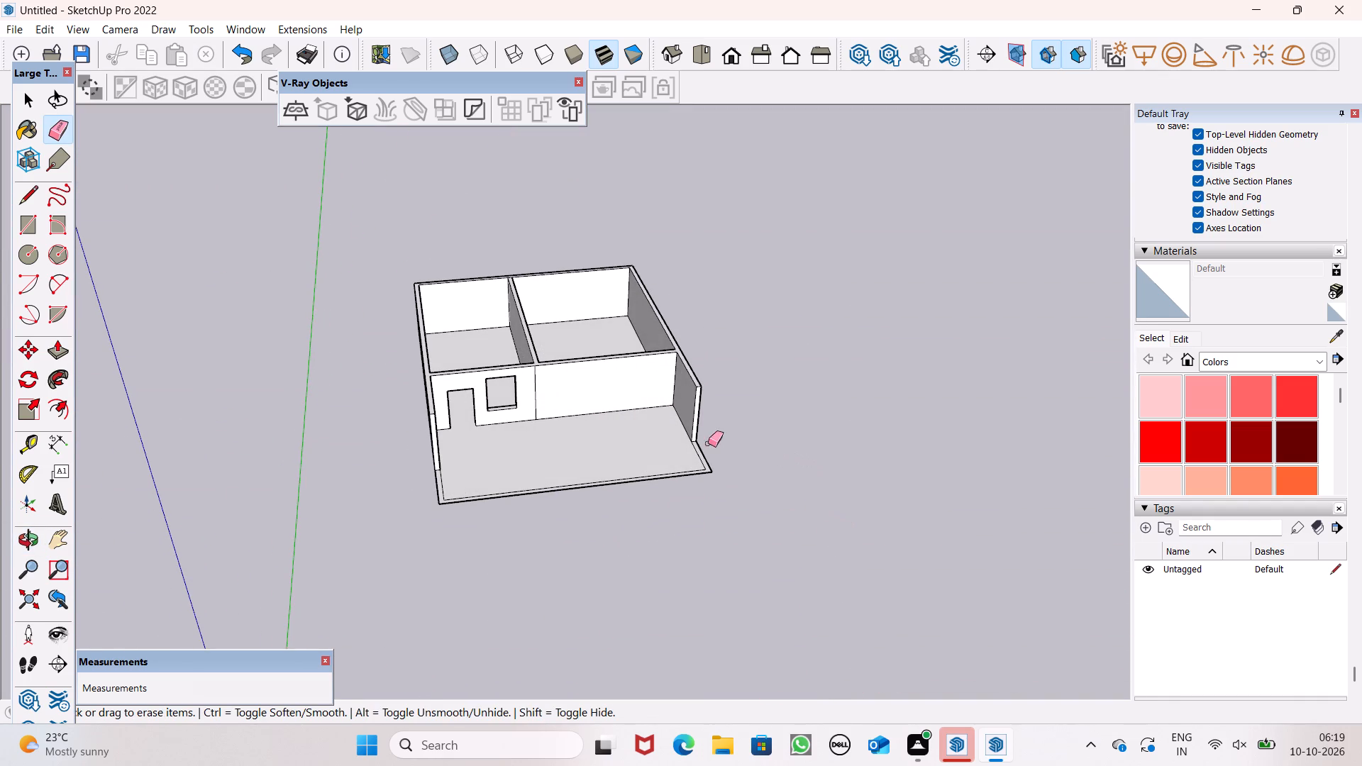
{"action": "key", "text": "space"}
{"action": "middle_click_drag", "start_coordinate": [671, 426], "coordinate": [633, 615]}
{"action": "scroll", "coordinate": [645, 460], "scroll_direction": "up", "scroll_amount": 4}
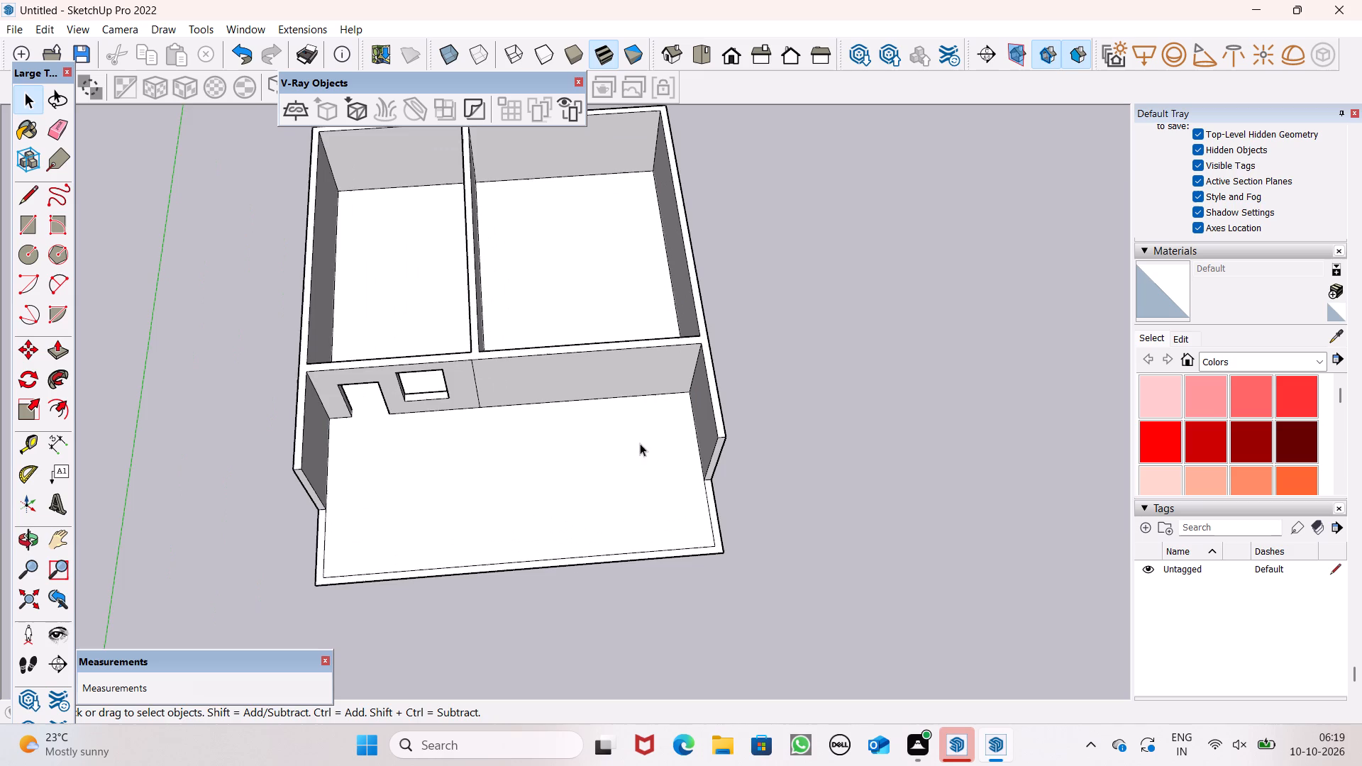
{"action": "middle_click_drag", "start_coordinate": [646, 474], "coordinate": [581, 411]}
{"action": "scroll", "coordinate": [546, 375], "scroll_direction": "down", "scroll_amount": 1}
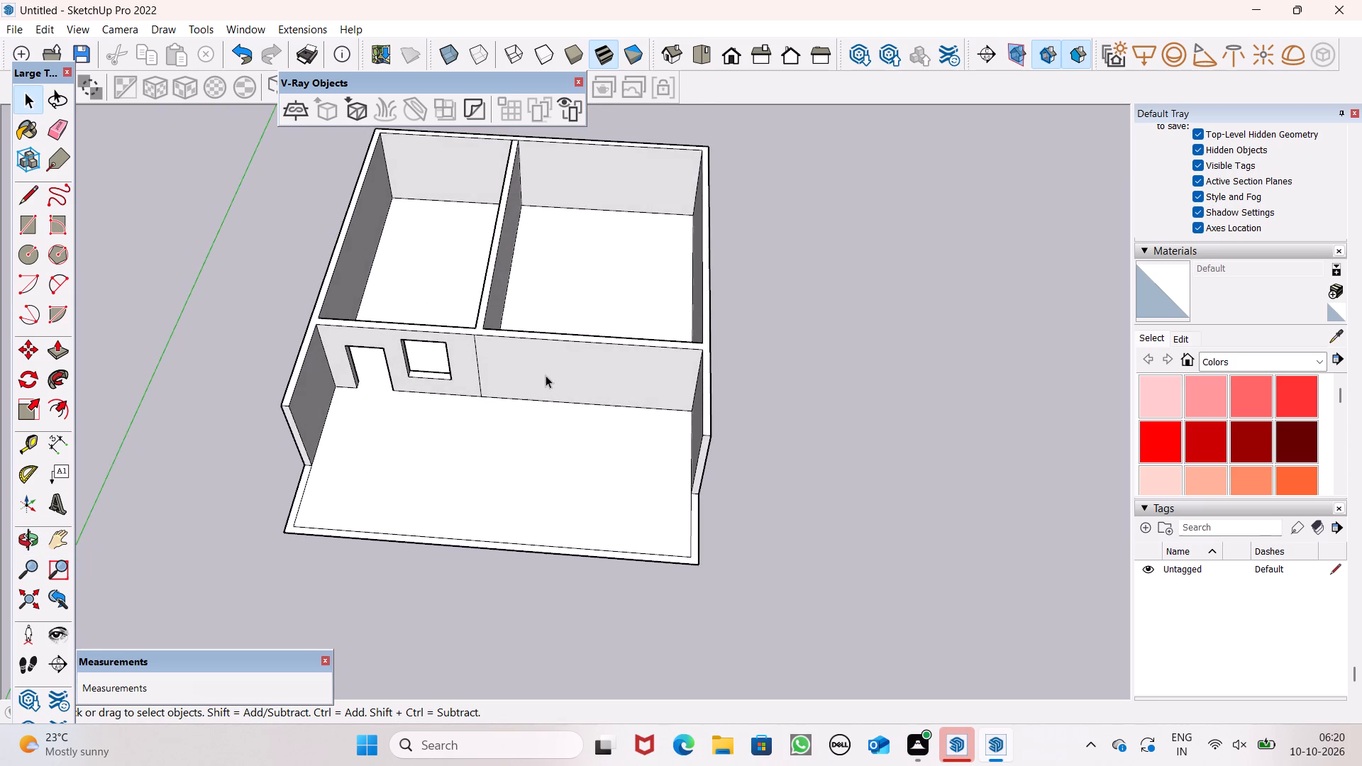
{"action": "scroll", "coordinate": [448, 379], "scroll_direction": "up", "scroll_amount": 5}
{"action": "middle_click_drag", "start_coordinate": [560, 346], "coordinate": [571, 308]}
{"action": "scroll", "coordinate": [560, 347], "scroll_direction": "up", "scroll_amount": 1}
{"action": "middle_click_drag", "start_coordinate": [576, 338], "coordinate": [575, 331]}
{"action": "scroll", "coordinate": [576, 338], "scroll_direction": "up", "scroll_amount": 1}
{"action": "left_click", "coordinate": [32, 201]}
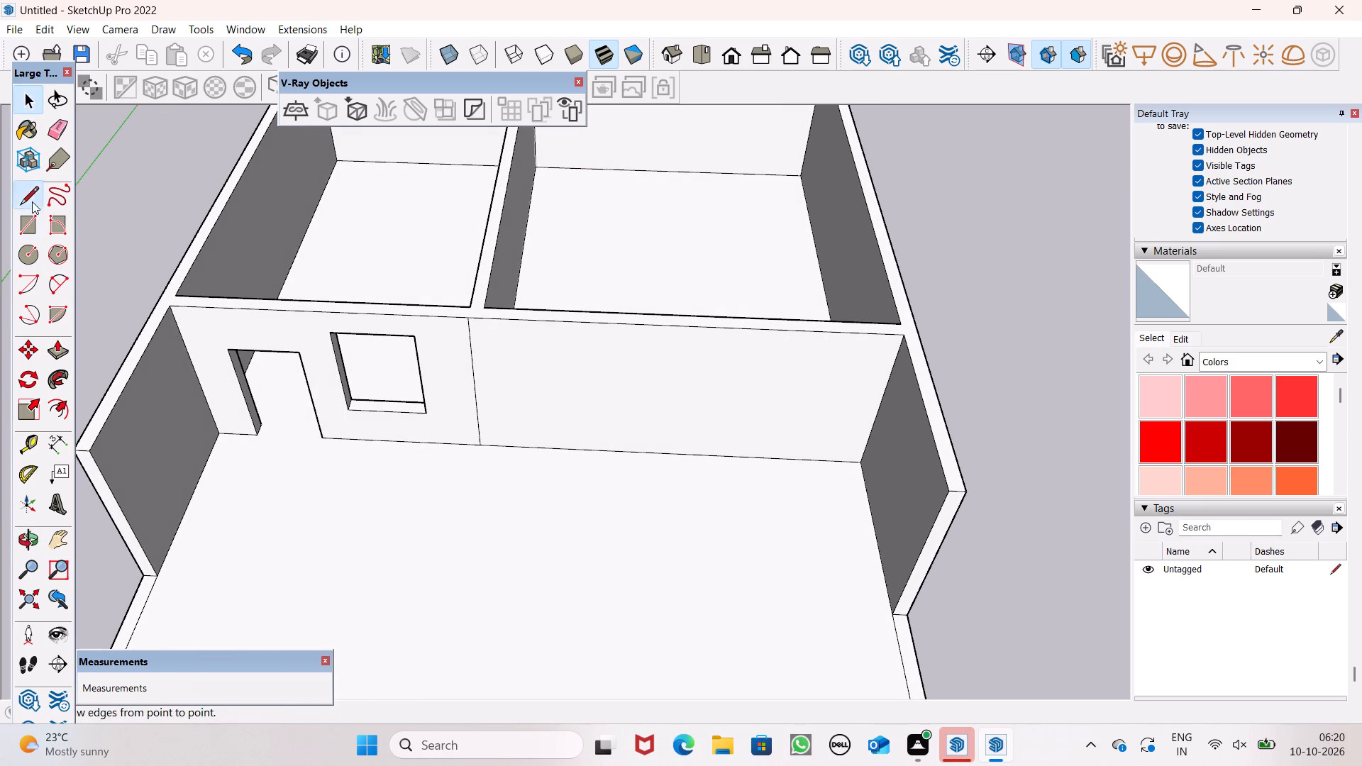
{"action": "scroll", "coordinate": [467, 313], "scroll_direction": "up", "scroll_amount": 10}
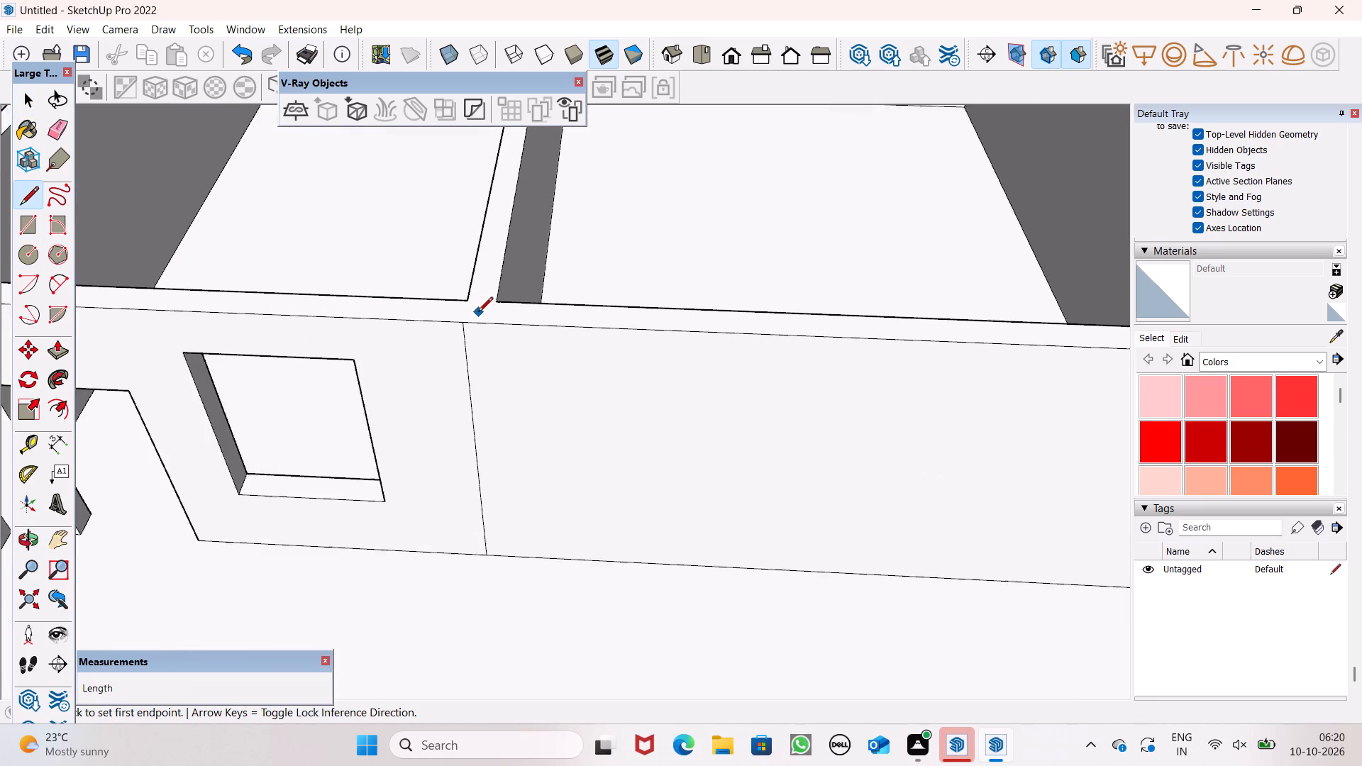
{"action": "scroll", "coordinate": [478, 313], "scroll_direction": "up", "scroll_amount": 4}
{"action": "left_click", "coordinate": [516, 290]}
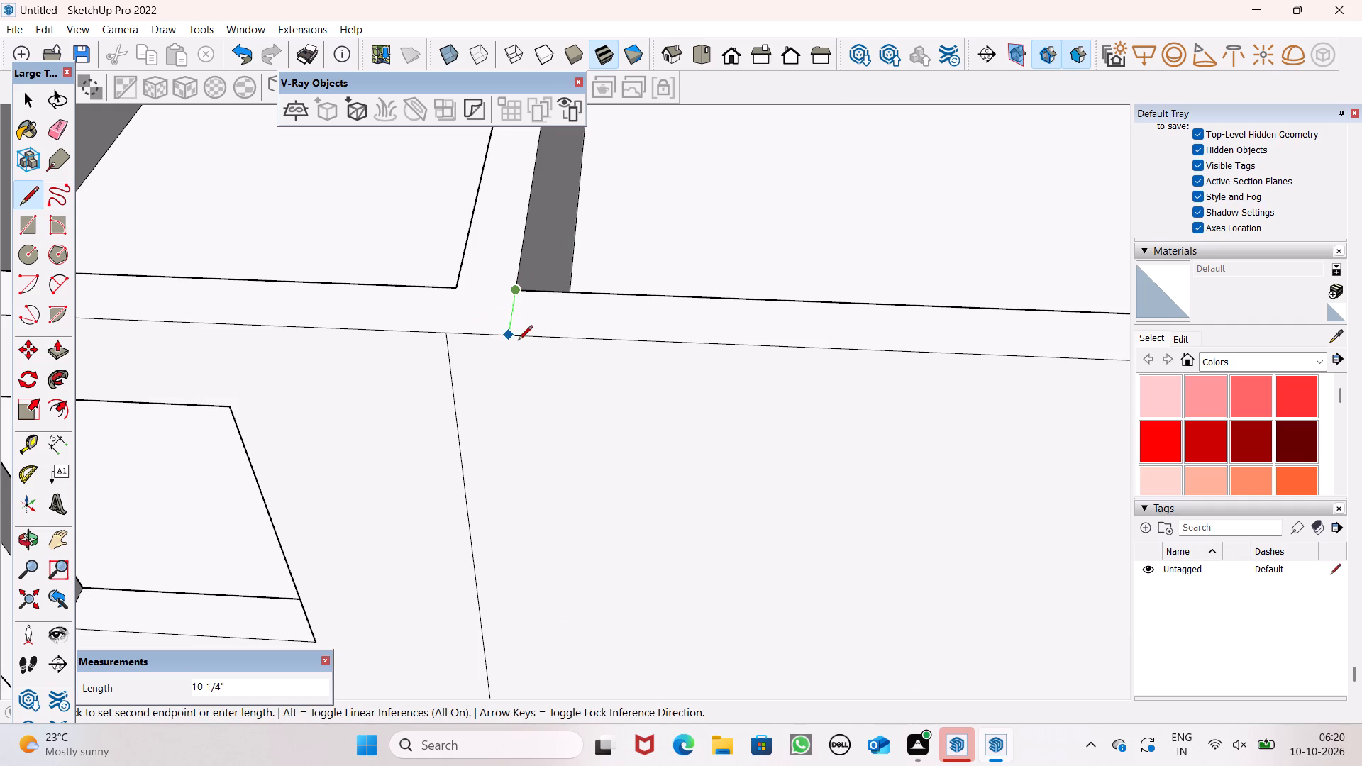
{"action": "left_click", "coordinate": [513, 338]}
{"action": "scroll", "coordinate": [505, 401], "scroll_direction": "down", "scroll_amount": 4}
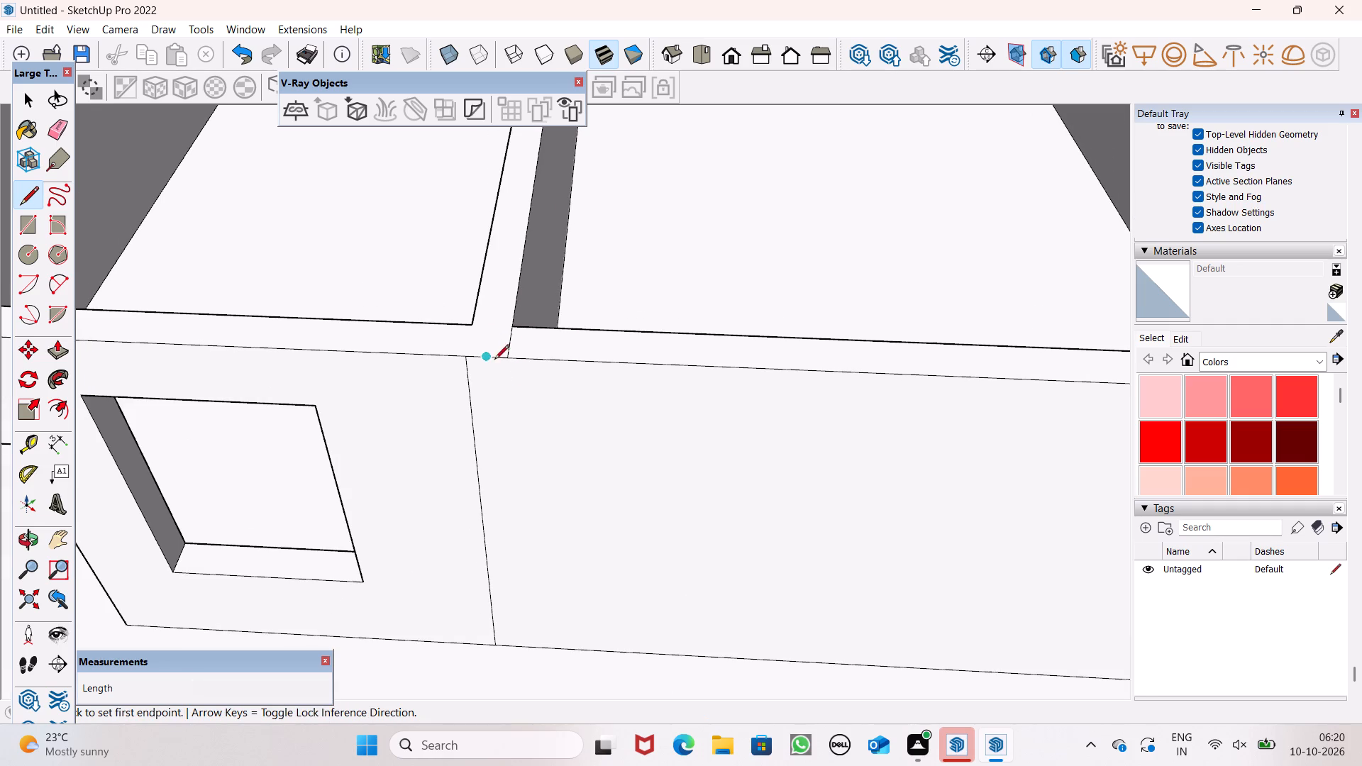
{"action": "left_click", "coordinate": [506, 361]}
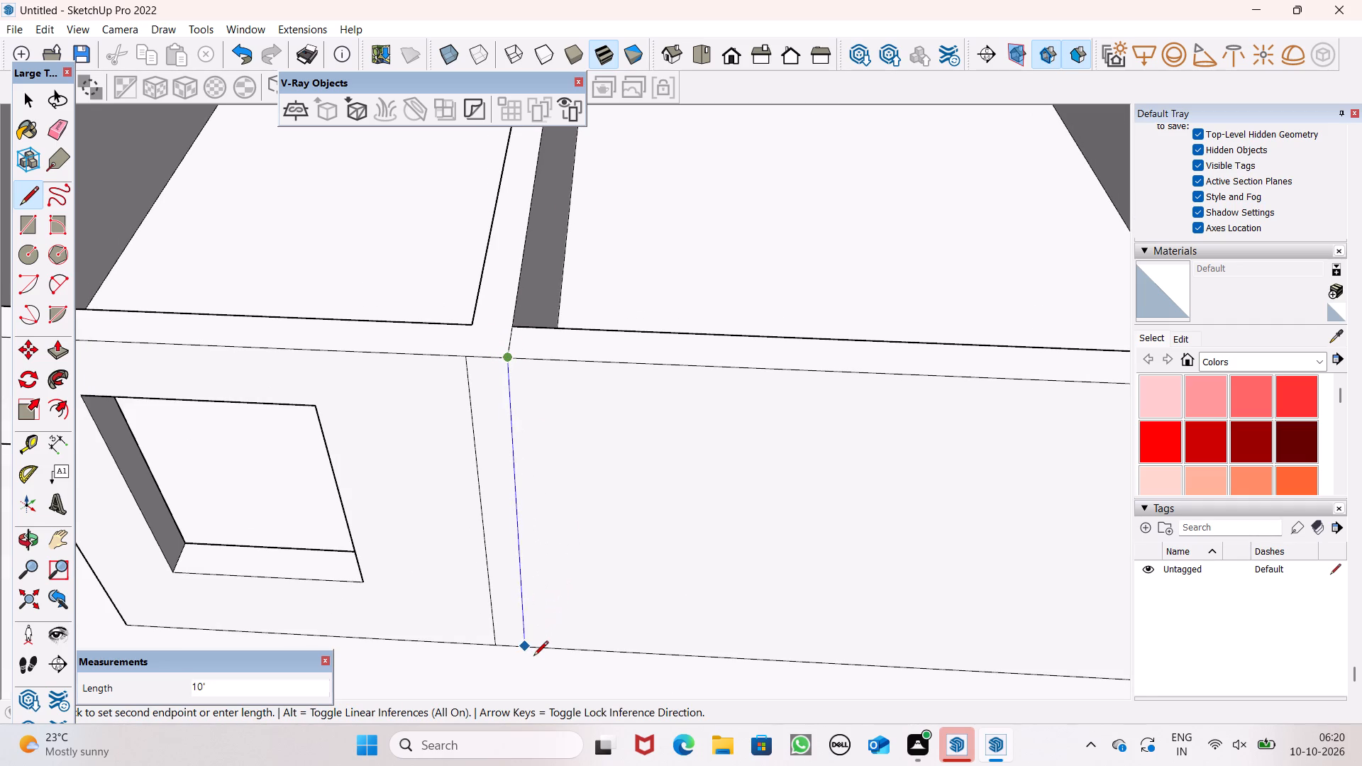
{"action": "left_click", "coordinate": [533, 657]}
{"action": "scroll", "coordinate": [317, 412], "scroll_direction": "down", "scroll_amount": 3}
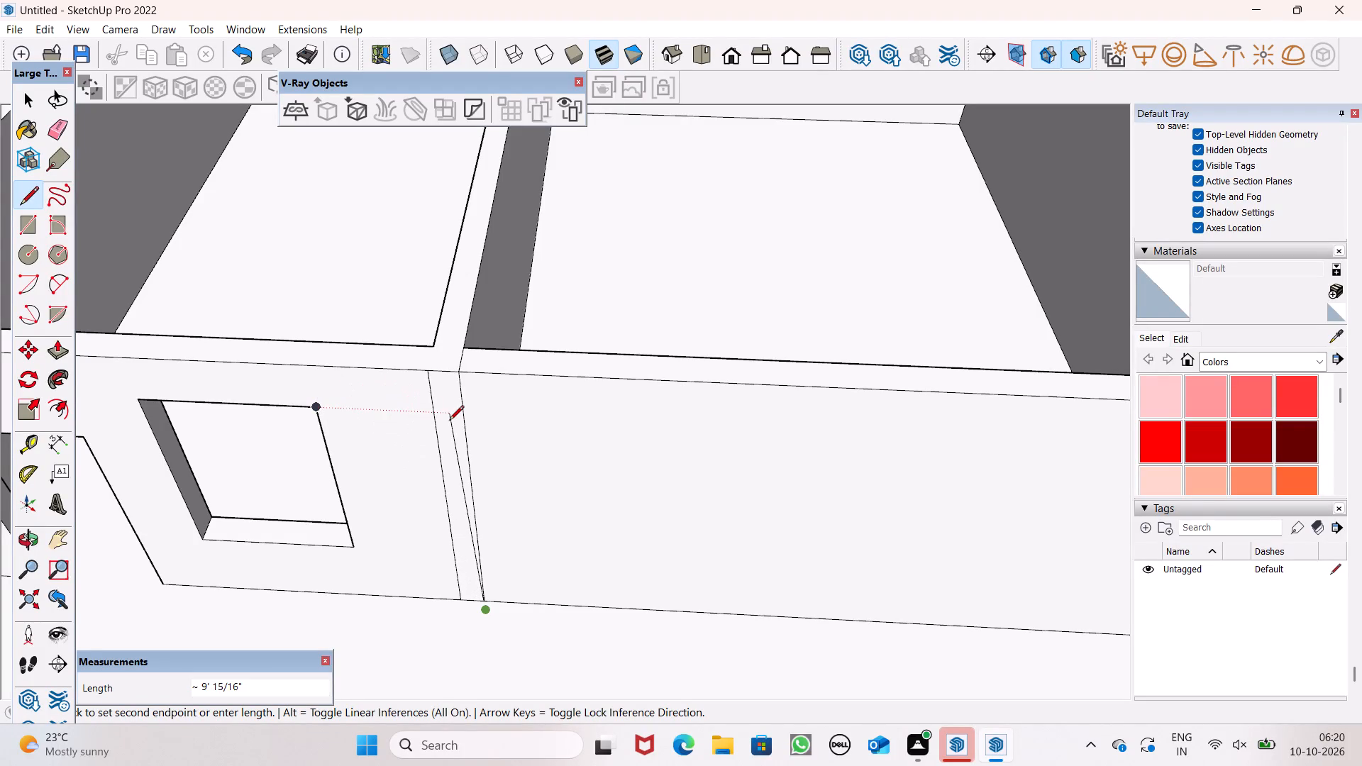
{"action": "key", "text": "space"}
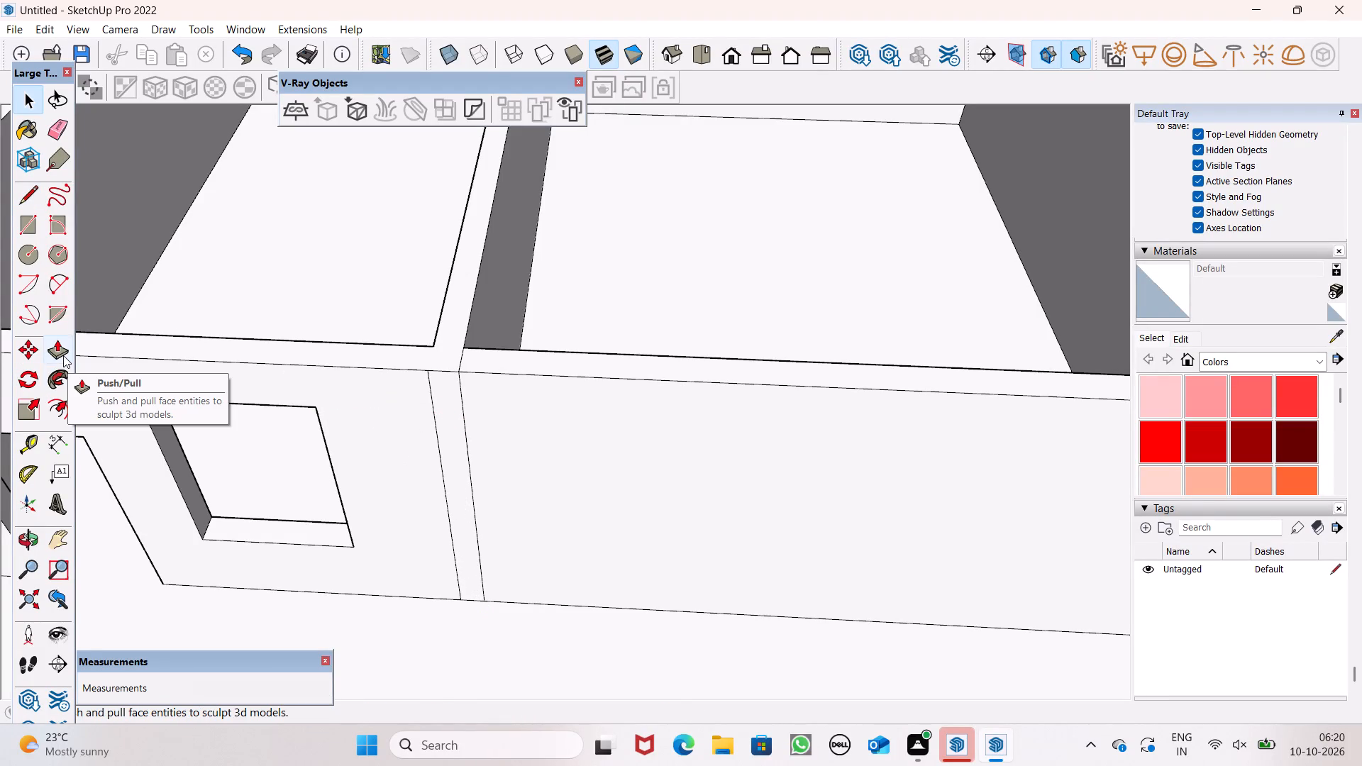
Pull the narrow strip in line with the partition wall forward 10' 3 11/16", level with the side wall's end.
{"action": "double_click", "coordinate": [63, 355]}
{"action": "scroll", "coordinate": [449, 355], "scroll_direction": "down", "scroll_amount": 6}
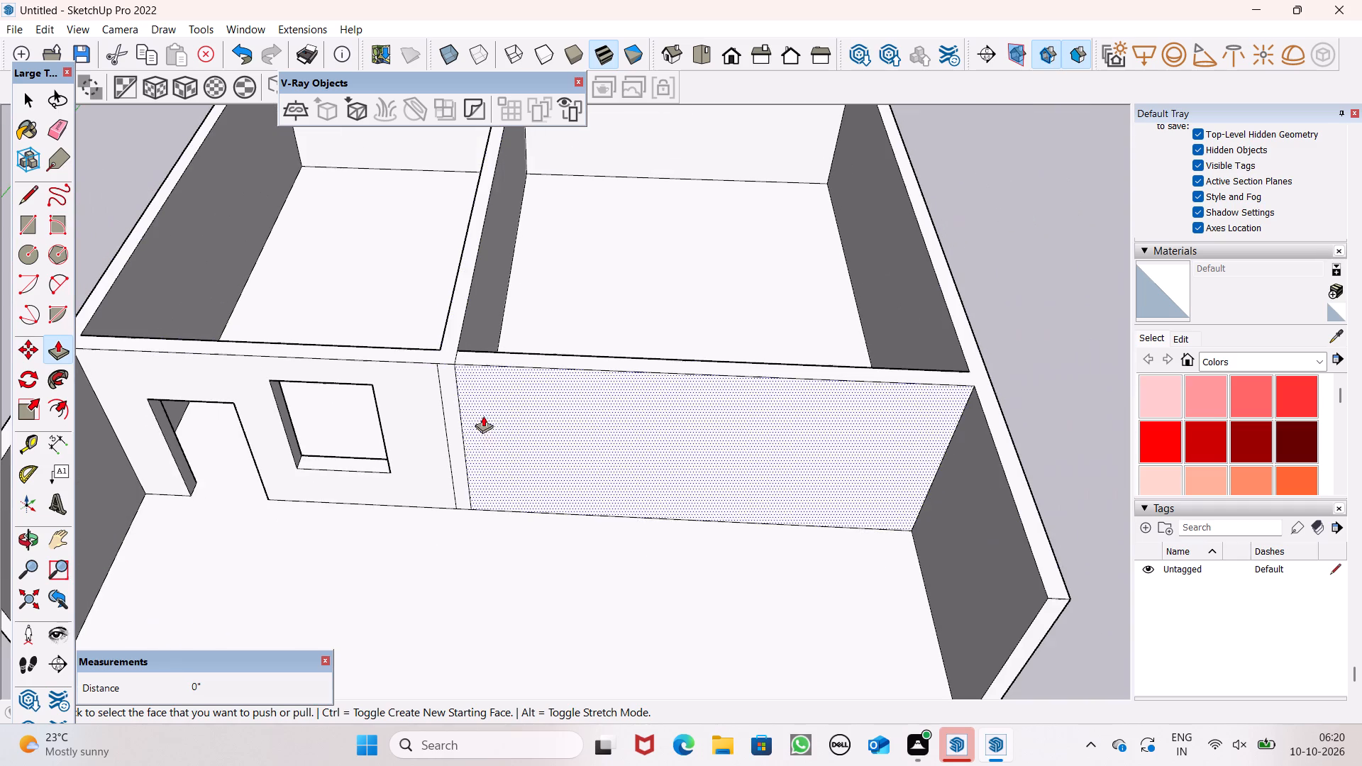
{"action": "scroll", "coordinate": [517, 349], "scroll_direction": "down", "scroll_amount": 5}
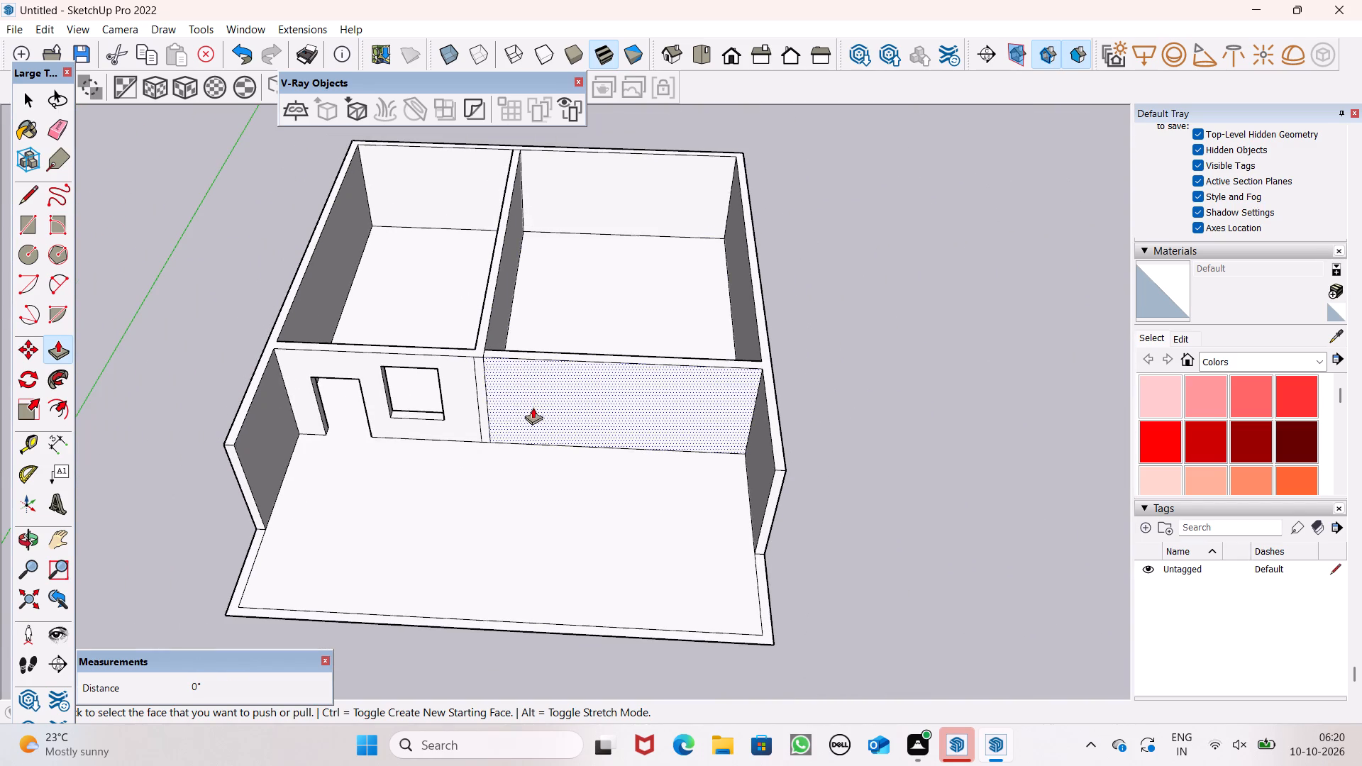
{"action": "scroll", "coordinate": [533, 409], "scroll_direction": "down", "scroll_amount": 2}
{"action": "scroll", "coordinate": [487, 421], "scroll_direction": "up", "scroll_amount": 2}
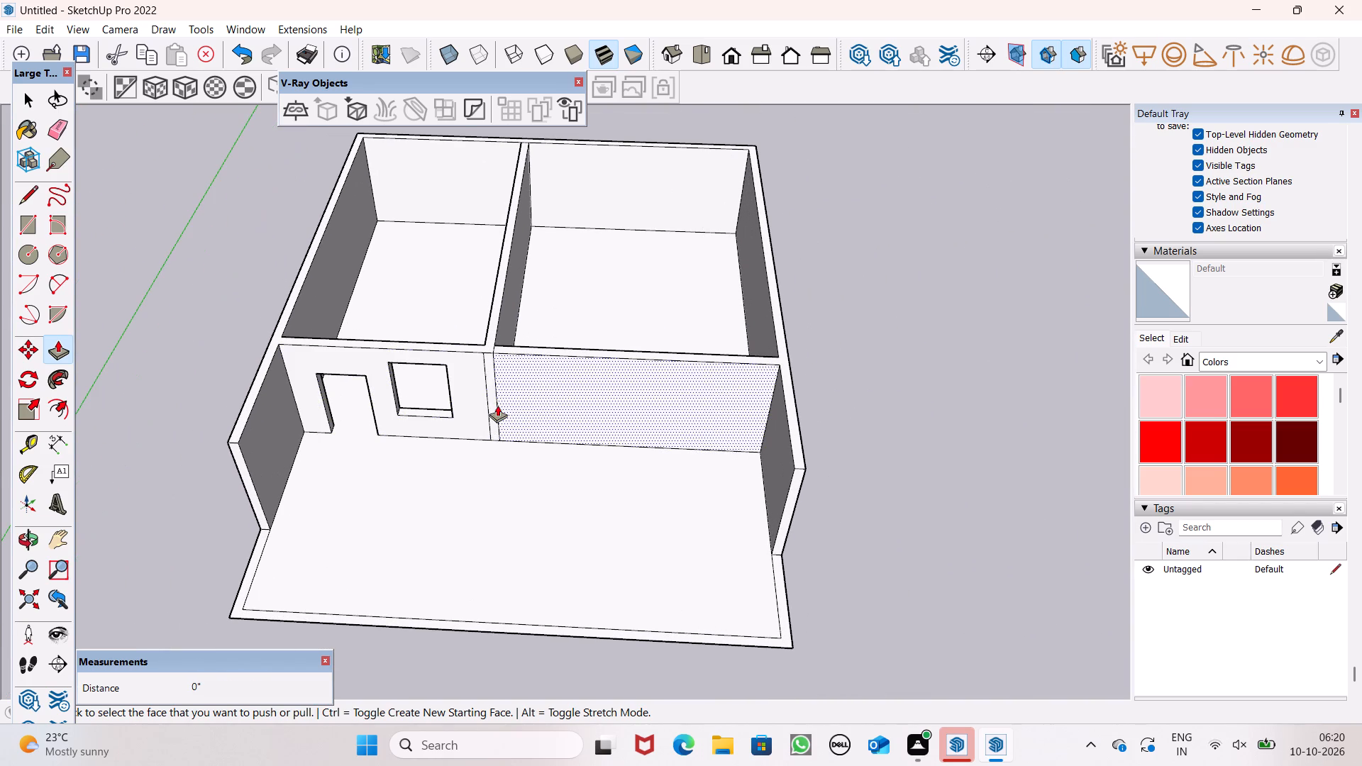
{"action": "left_click_drag", "start_coordinate": [491, 412], "coordinate": [492, 428]}
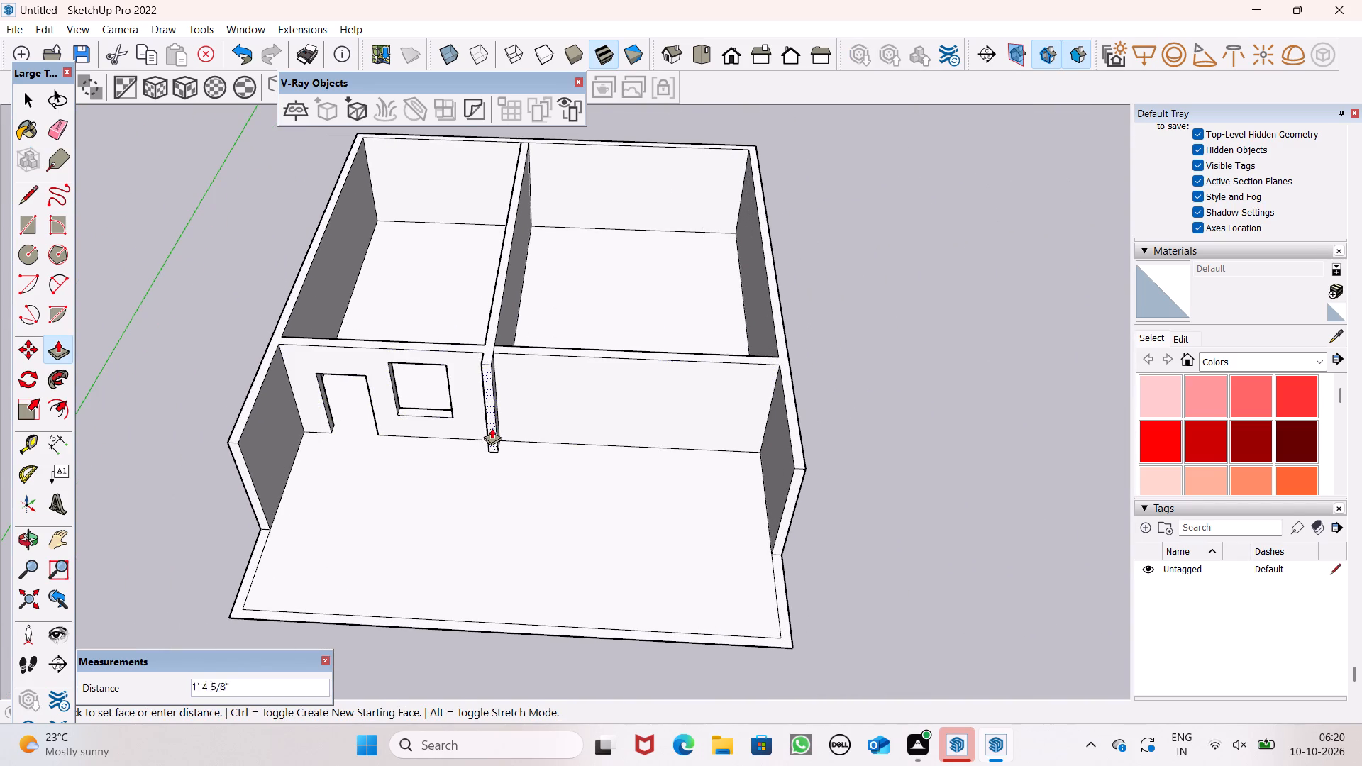
{"action": "left_click_drag", "start_coordinate": [492, 428], "coordinate": [265, 494]}
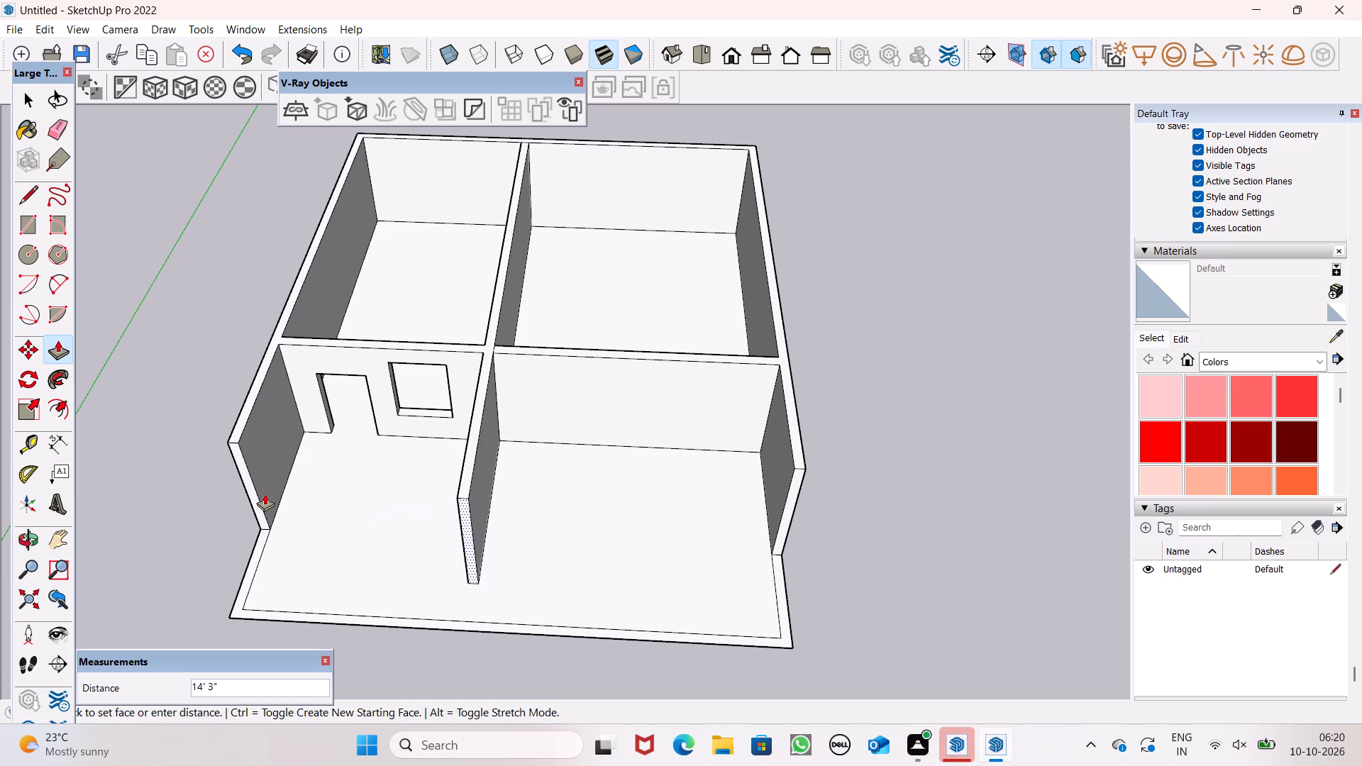
{"action": "left_click_drag", "start_coordinate": [265, 494], "coordinate": [251, 475]}
Draw a 4' by 7' door rectangle rising from the floor line on the blank front wall beside the new divider.
{"action": "scroll", "coordinate": [491, 448], "scroll_direction": "down", "scroll_amount": 3}
{"action": "middle_click_drag", "start_coordinate": [500, 491], "coordinate": [487, 367]}
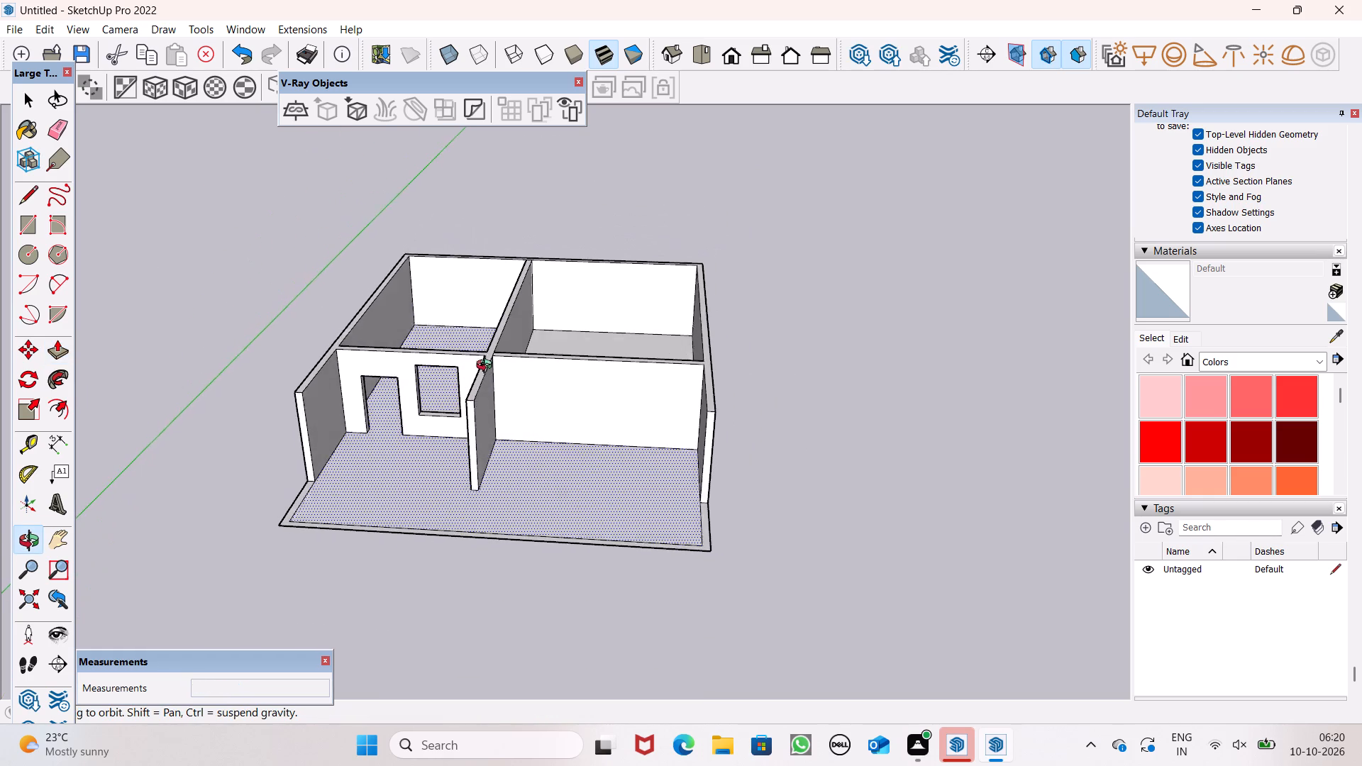
{"action": "middle_click_drag", "start_coordinate": [487, 367], "coordinate": [489, 365]}
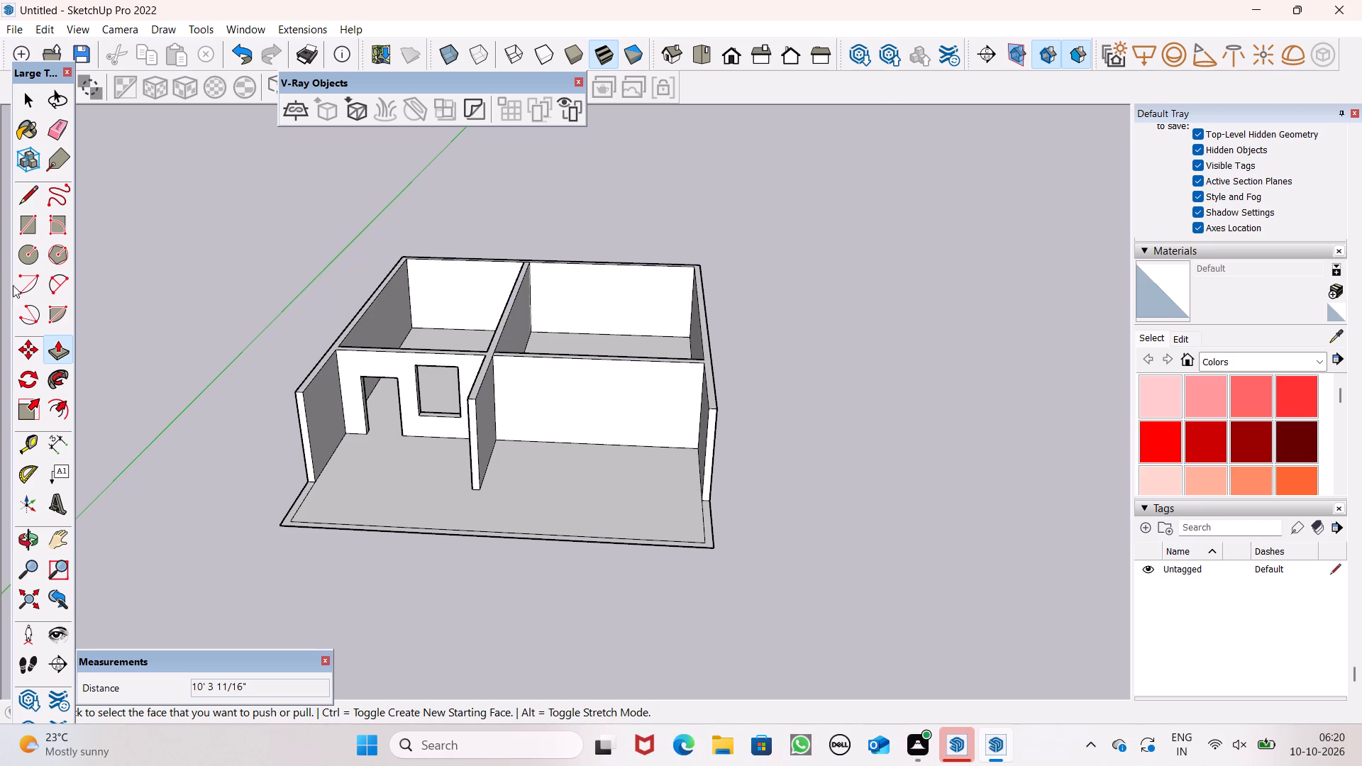
{"action": "left_click", "coordinate": [24, 217]}
{"action": "scroll", "coordinate": [509, 413], "scroll_direction": "up", "scroll_amount": 2}
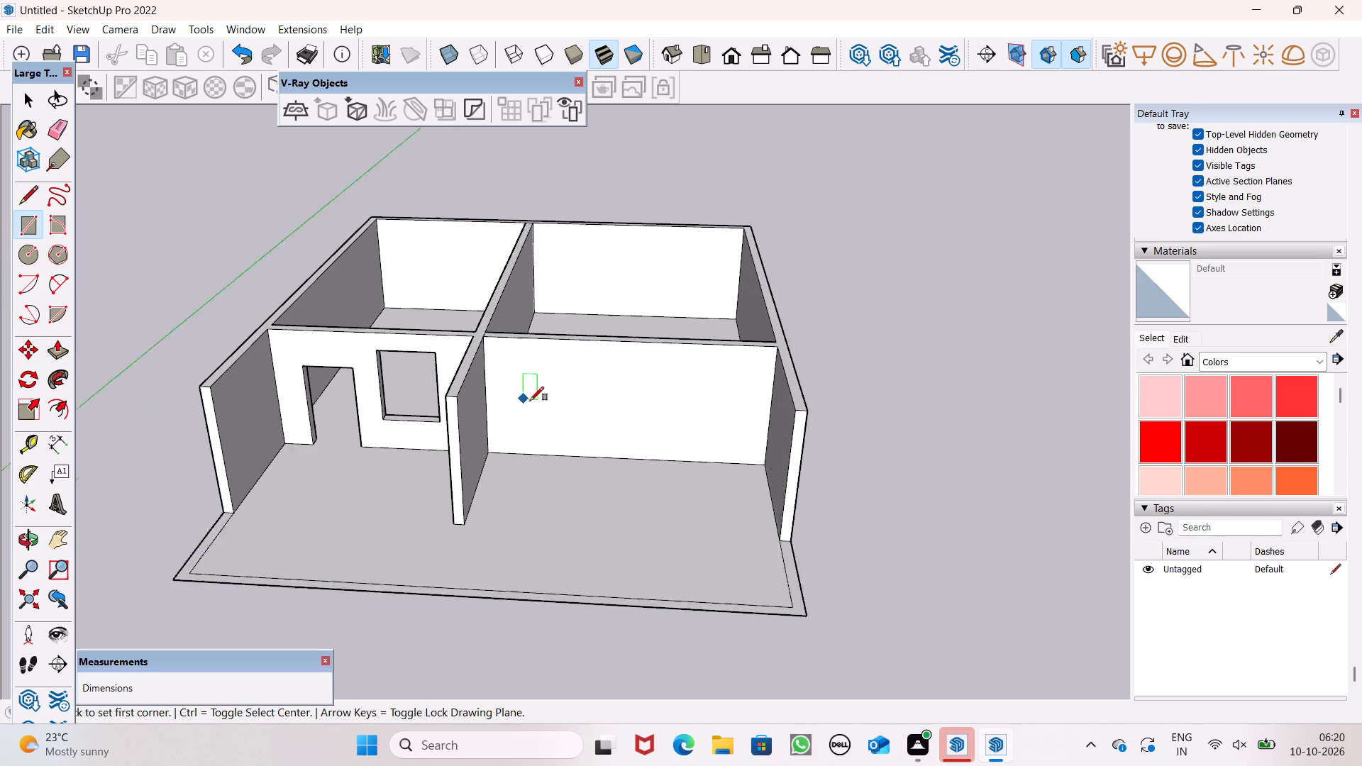
{"action": "scroll", "coordinate": [530, 401], "scroll_direction": "up", "scroll_amount": 3}
{"action": "middle_click_drag", "start_coordinate": [562, 454], "coordinate": [555, 413]}
{"action": "scroll", "coordinate": [538, 423], "scroll_direction": "up", "scroll_amount": 6}
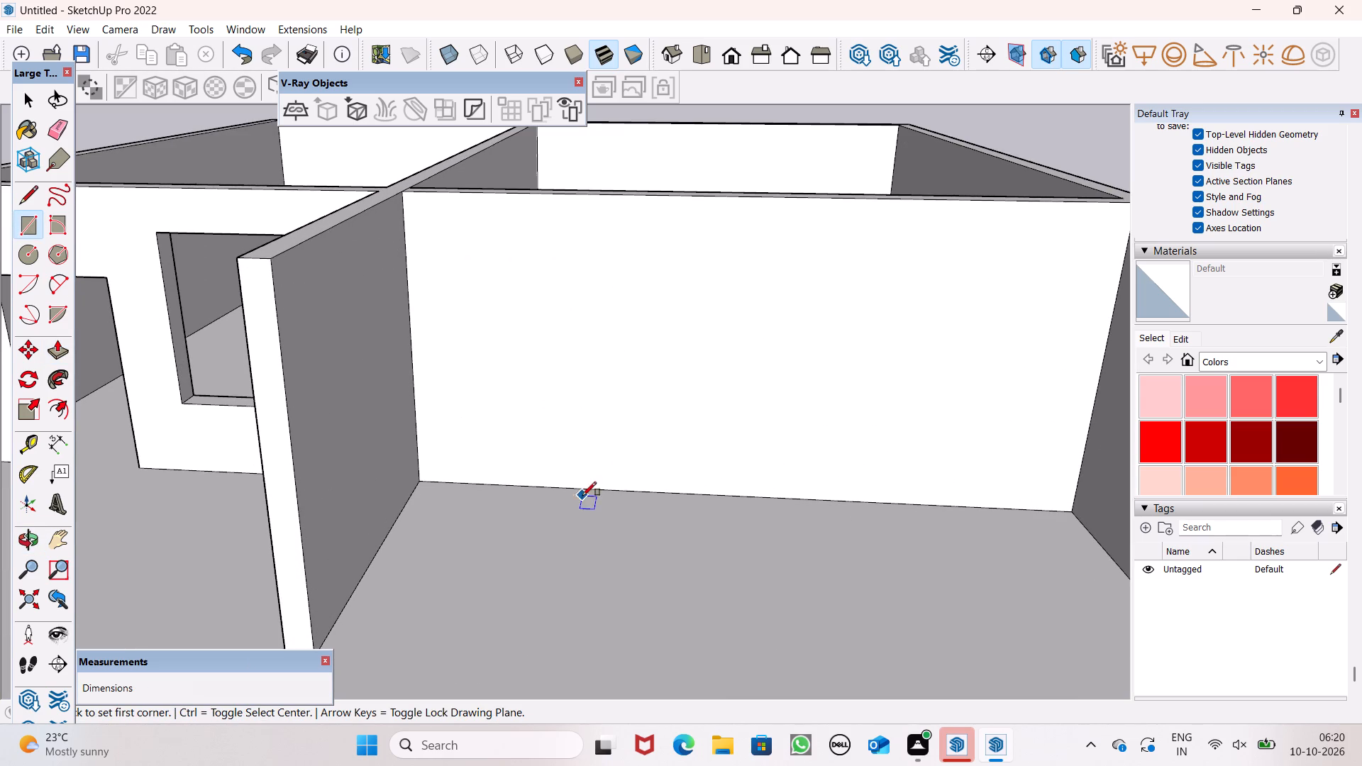
{"action": "left_click", "coordinate": [529, 483]}
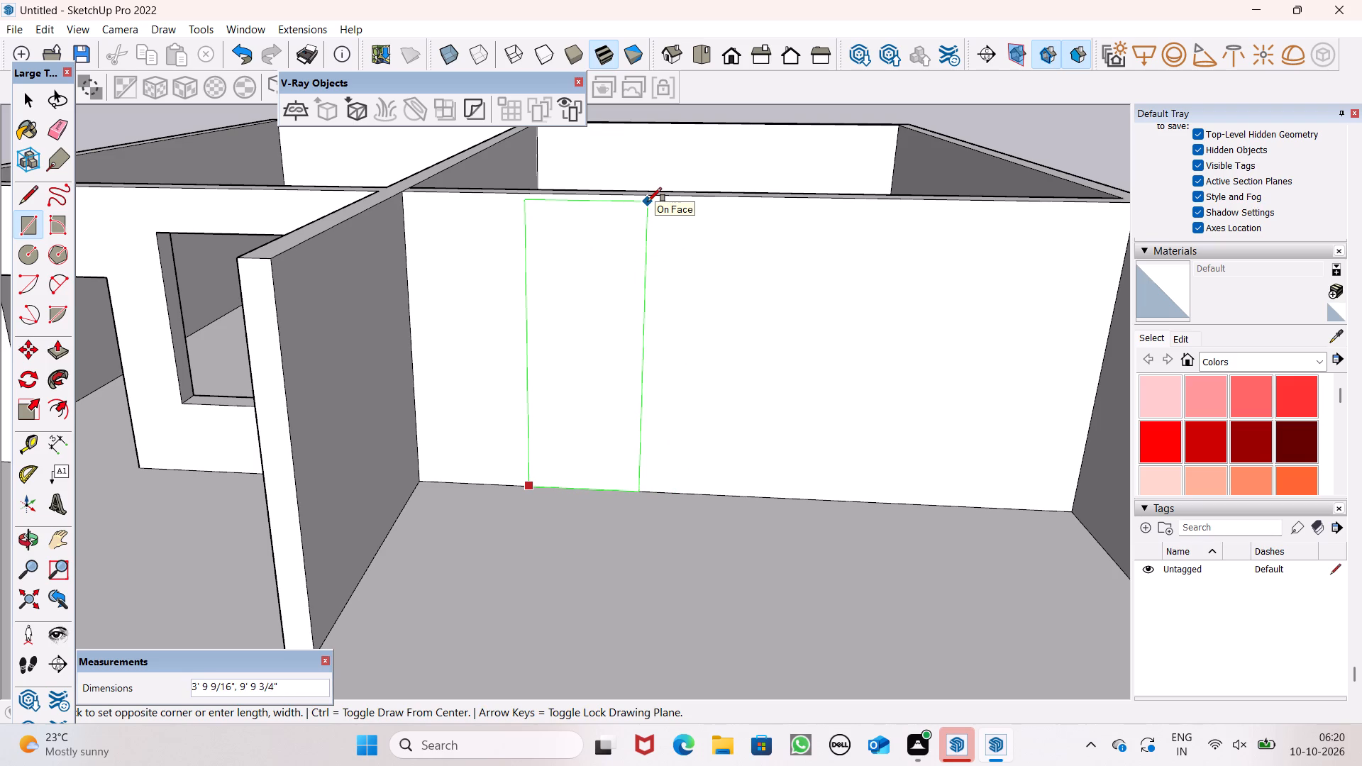
{"action": "key", "text": "4"}
{"action": "type", "text": "',7'"}
{"action": "key", "text": "Return"}
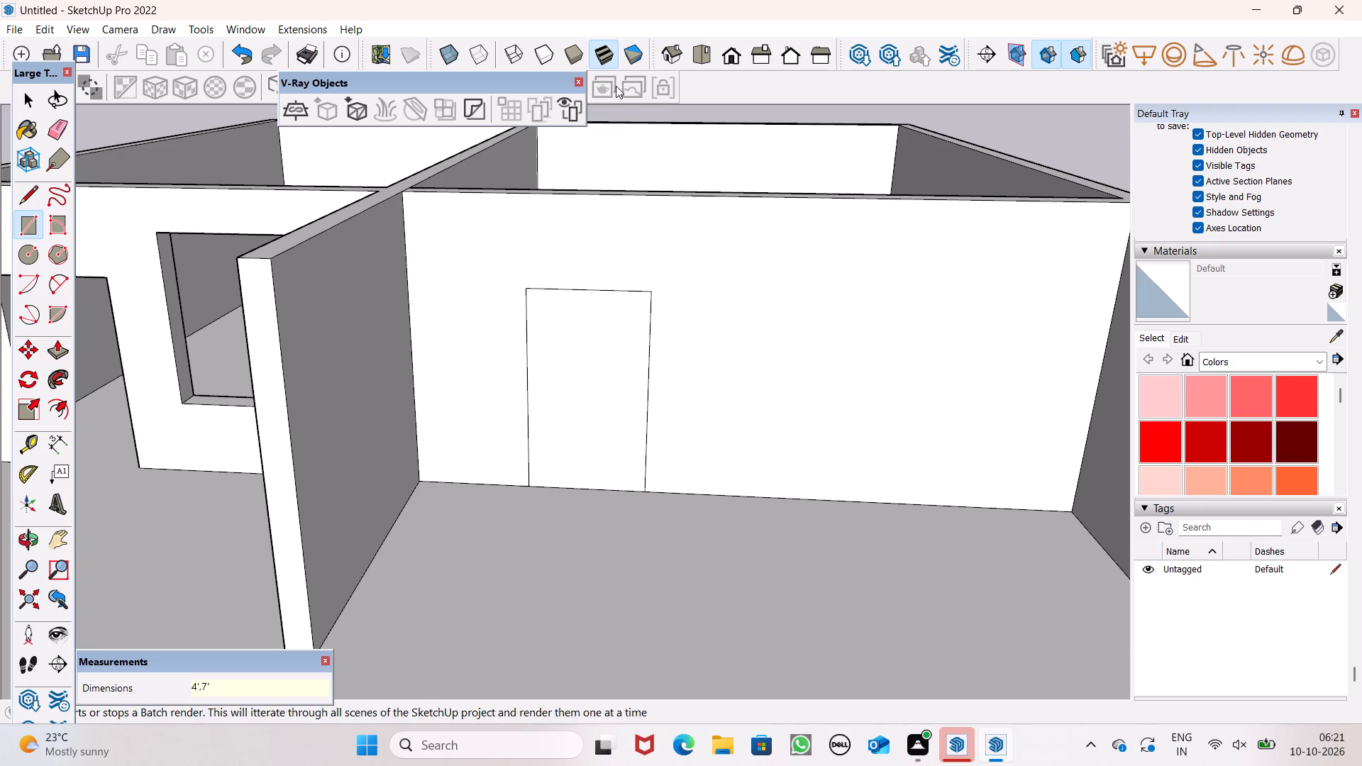
{"action": "key", "text": "space"}
Draw a window rectangle about 3' 9" wide and 4' 5" high on the same wall, beside the door outline.
{"action": "scroll", "coordinate": [592, 178], "scroll_direction": "down", "scroll_amount": 2}
{"action": "middle_click_drag", "start_coordinate": [758, 323], "coordinate": [736, 322]}
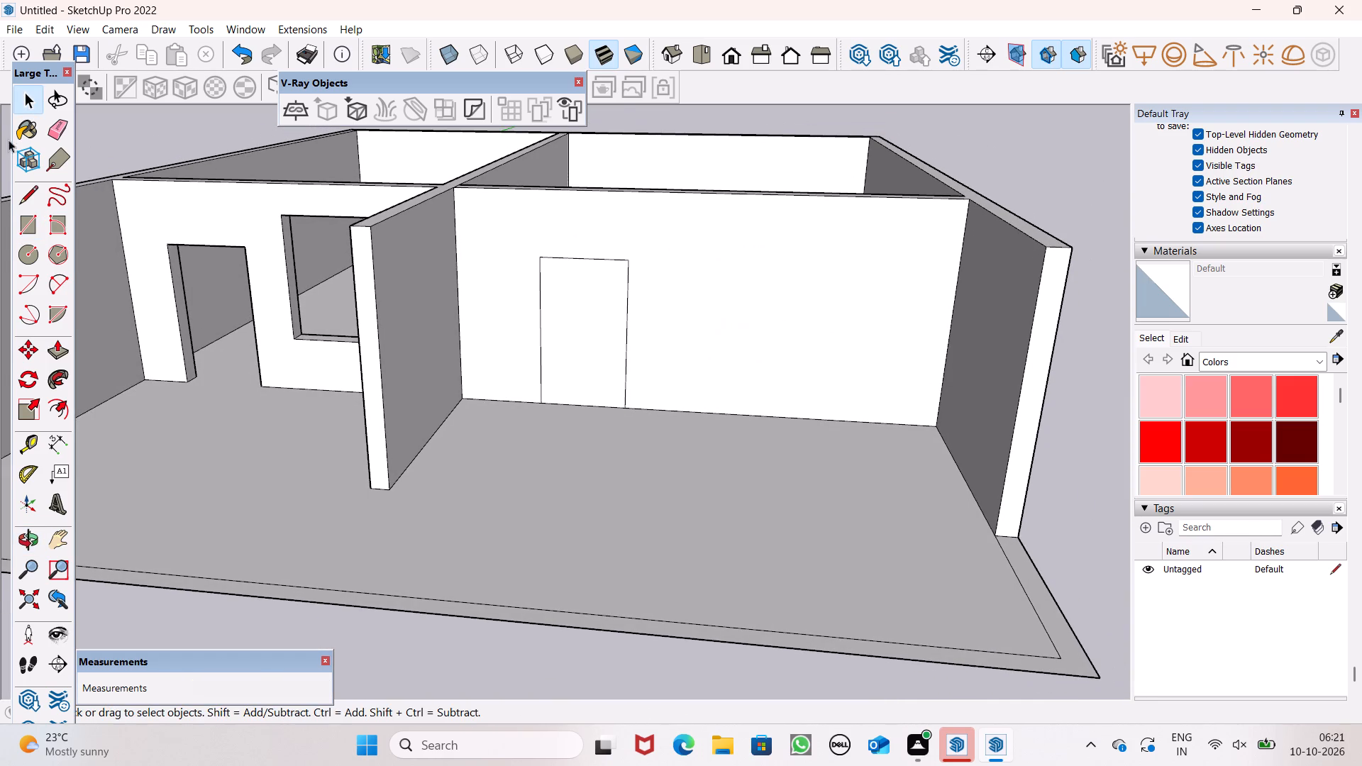
{"action": "left_click", "coordinate": [18, 232]}
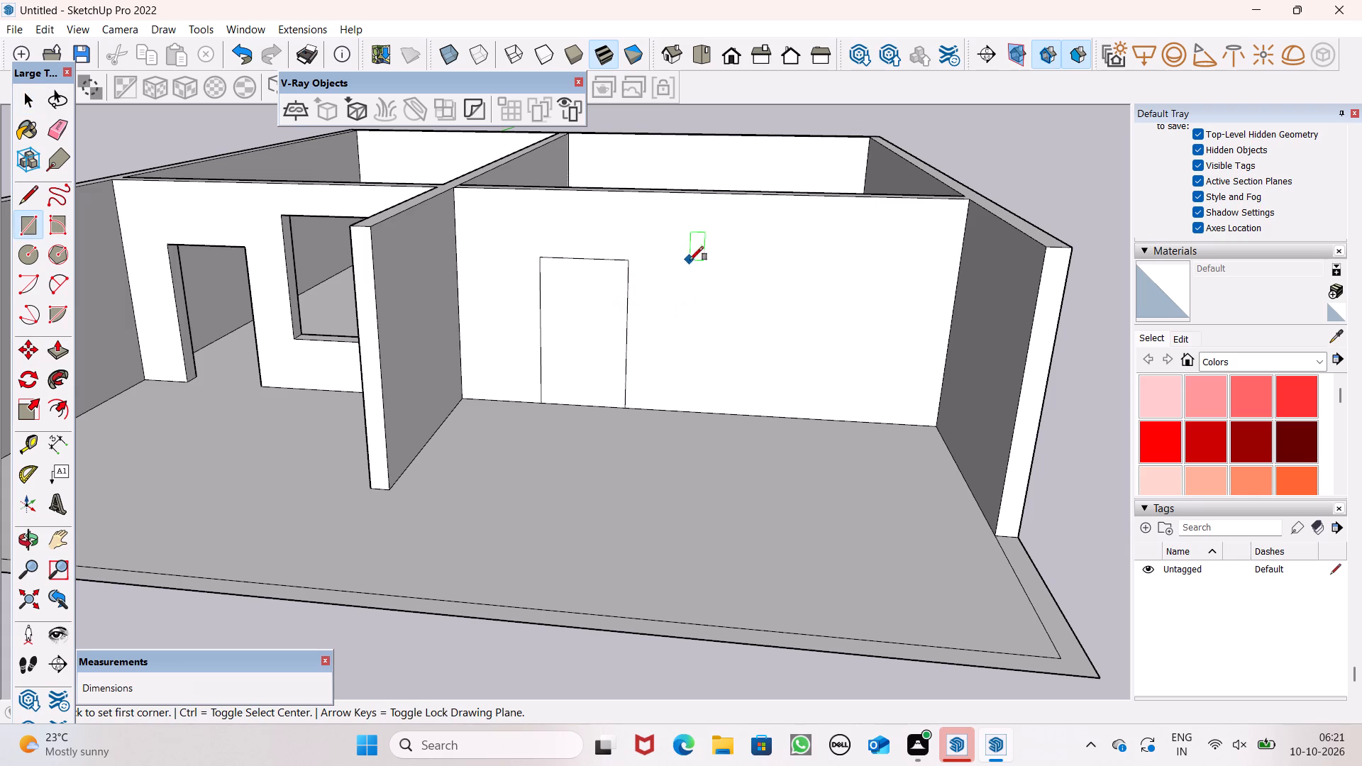
{"action": "left_click", "coordinate": [706, 232]}
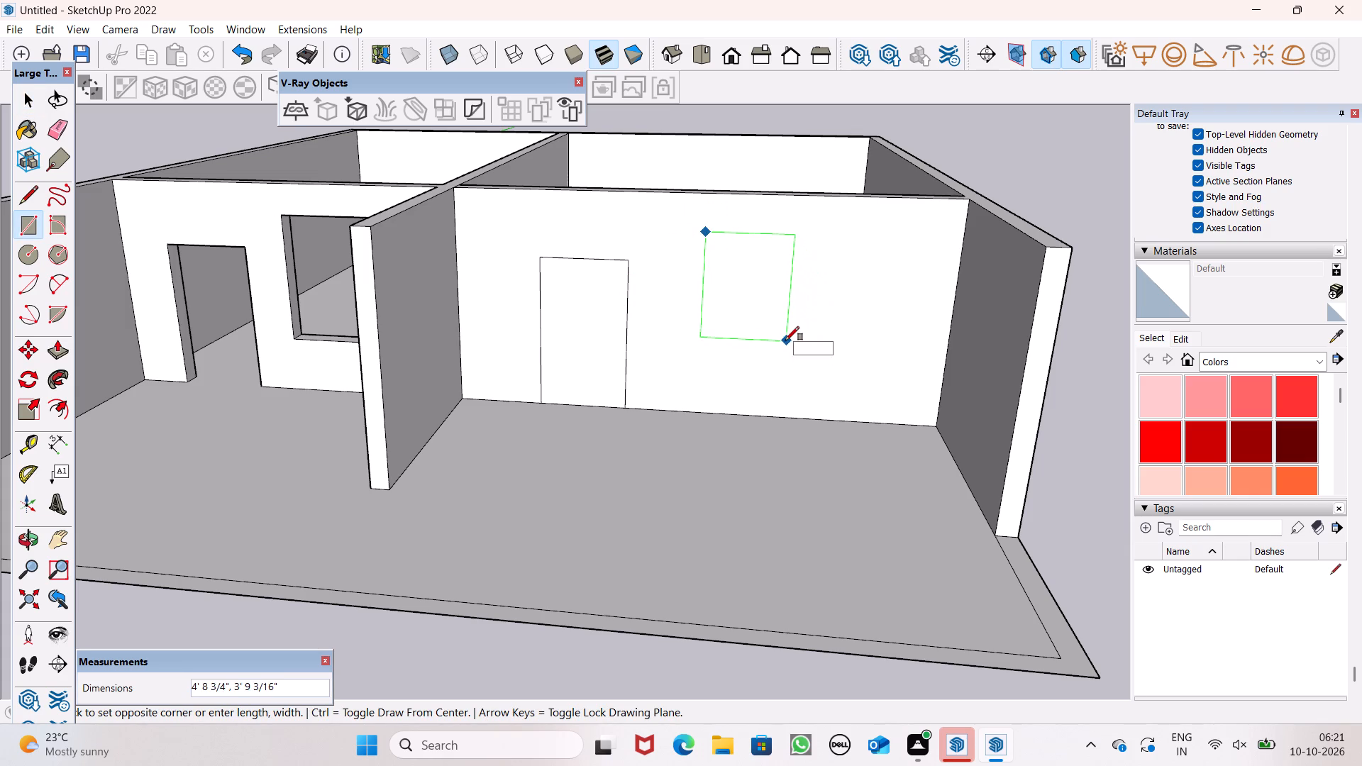
{"action": "left_click", "coordinate": [787, 334]}
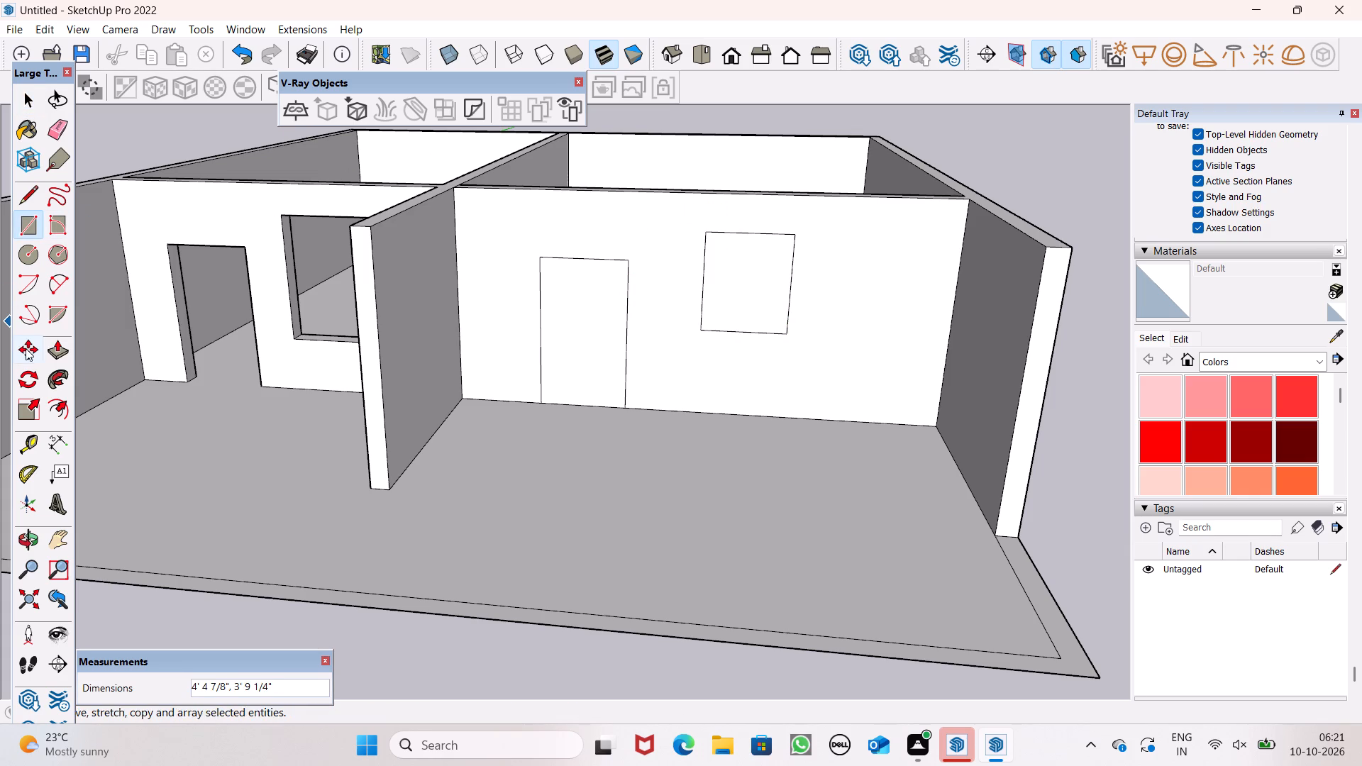
Move the window rectangle about 10" diagonally down and toward the door outline.
{"action": "key", "text": "space"}
{"action": "left_click", "coordinate": [741, 296]}
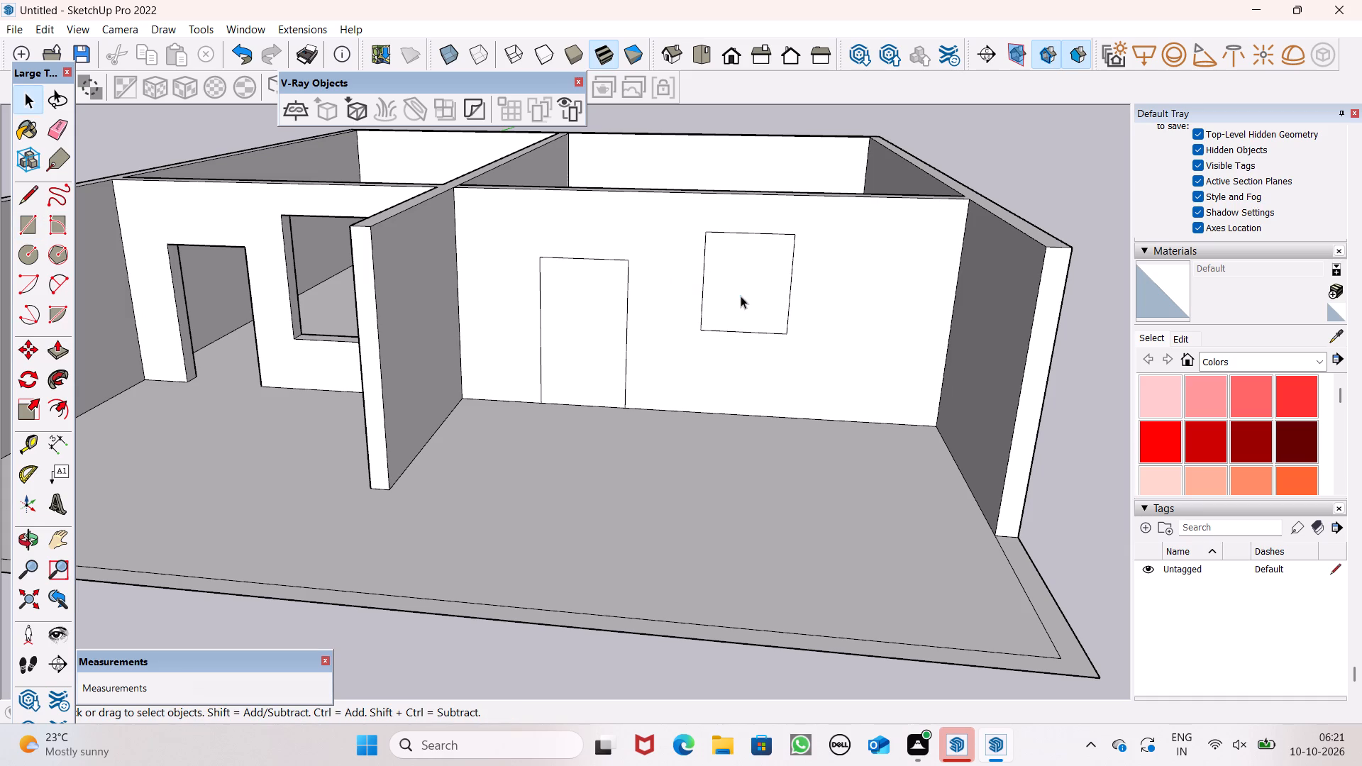
{"action": "left_click", "coordinate": [741, 296]}
{"action": "key", "text": "m"}
{"action": "key", "text": "Return"}
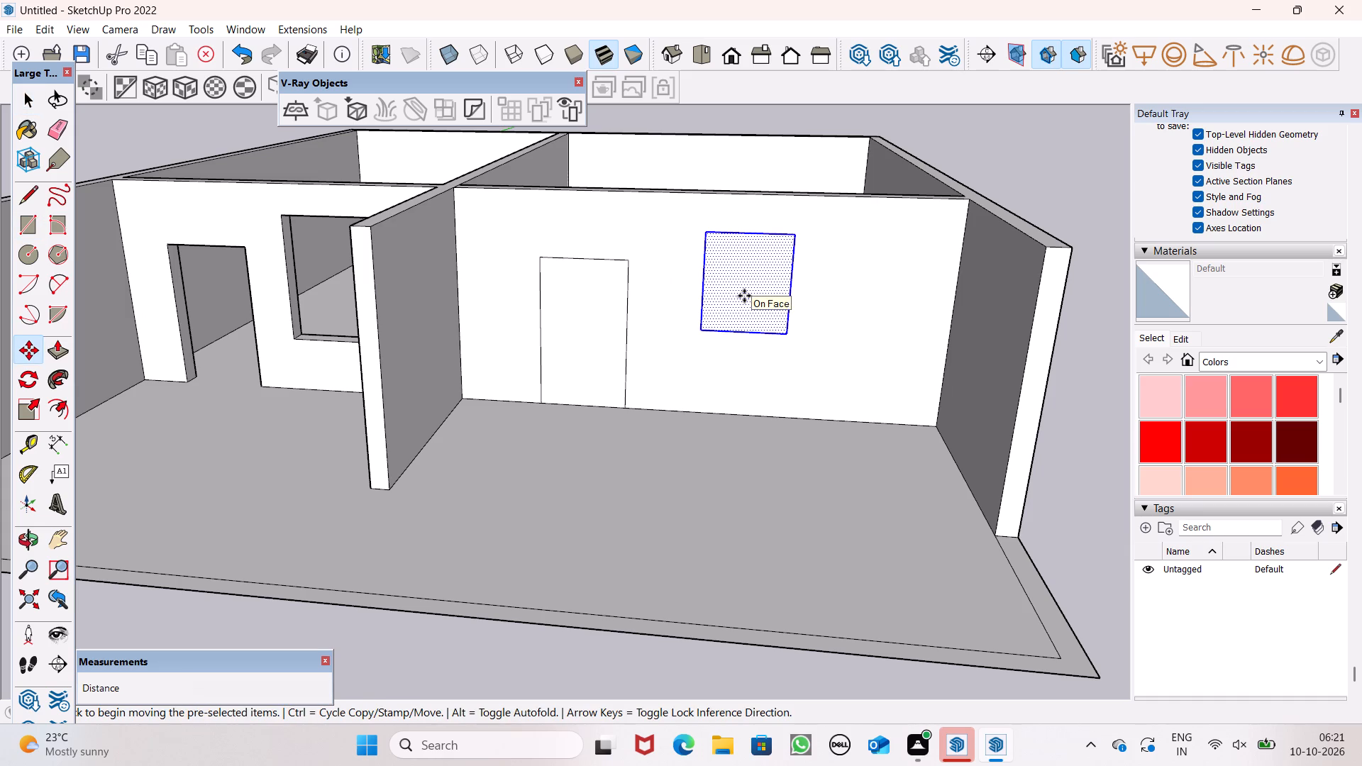
{"action": "left_click_drag", "start_coordinate": [744, 296], "coordinate": [729, 308]}
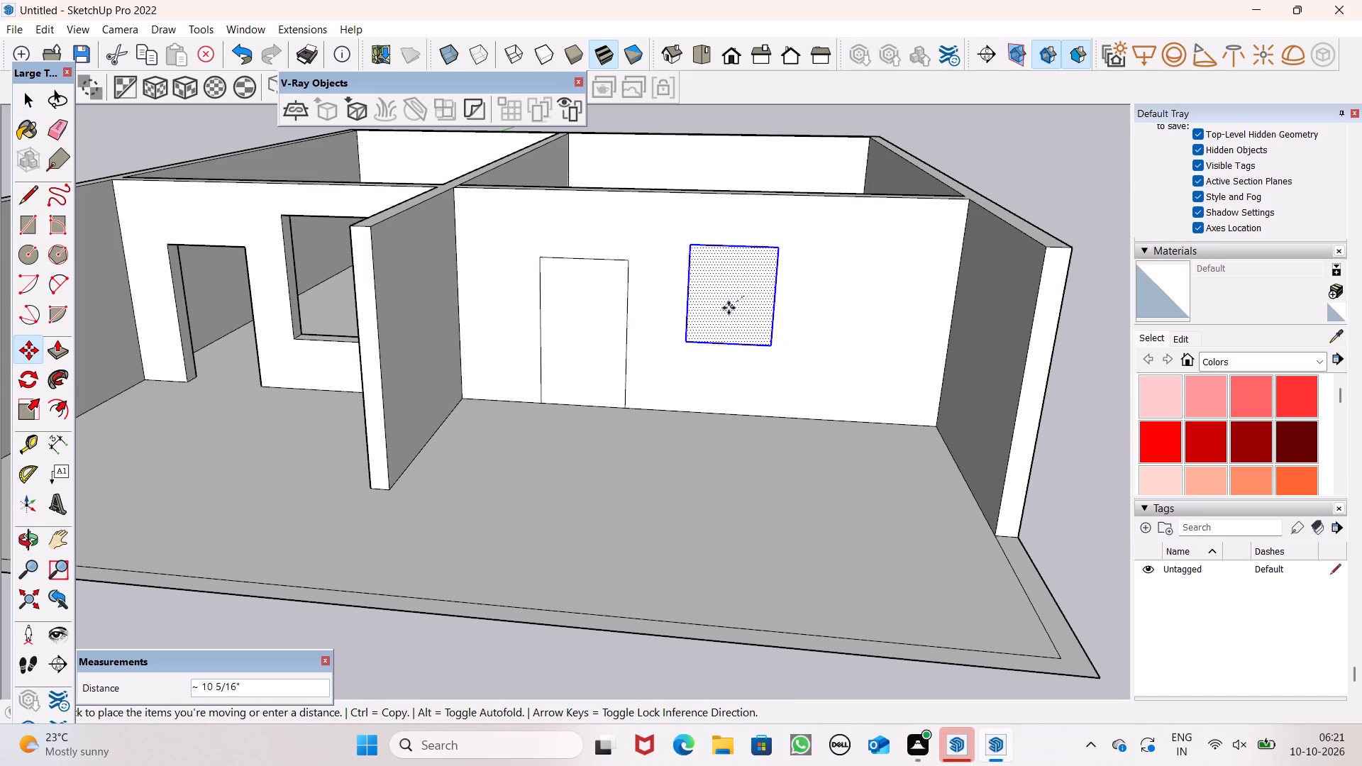
{"action": "left_click_drag", "start_coordinate": [729, 308], "coordinate": [728, 306]}
{"action": "key", "text": "space"}
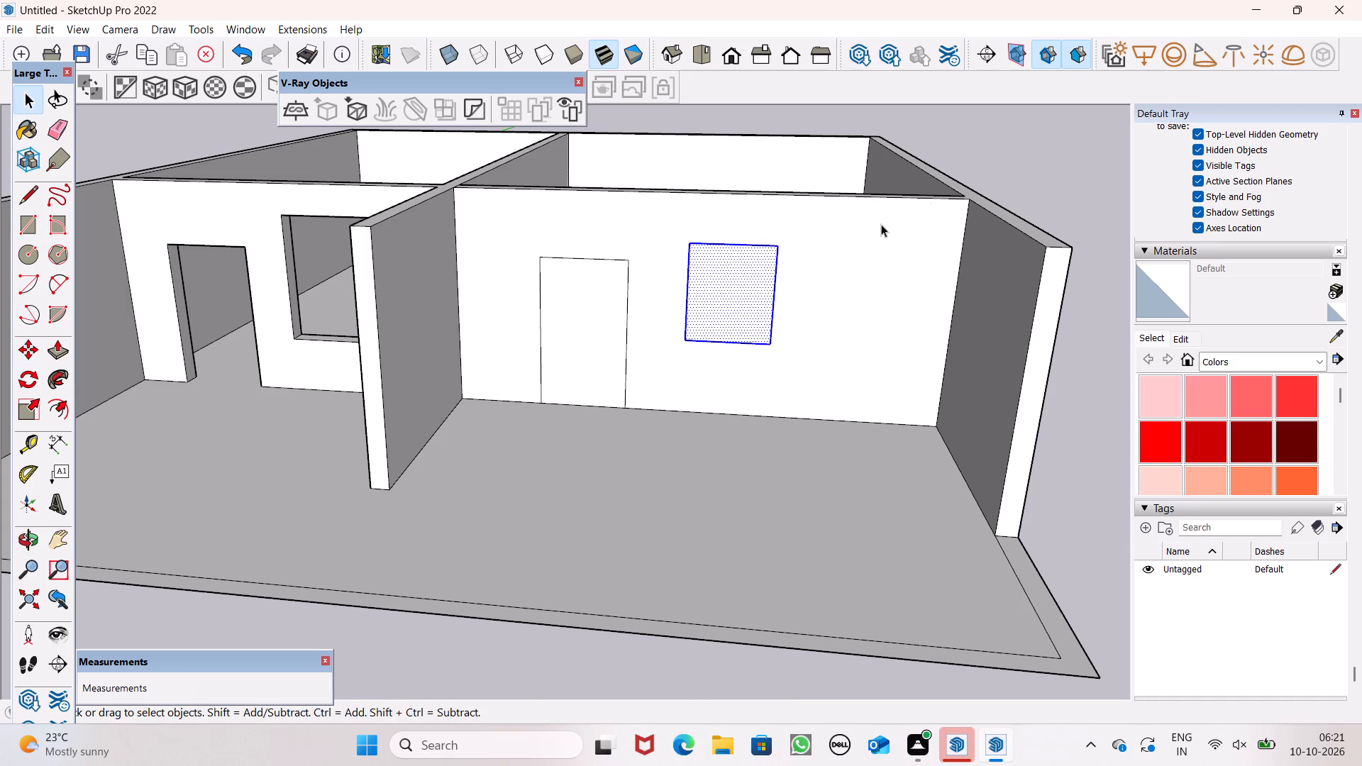
{"action": "left_click", "coordinate": [1021, 143]}
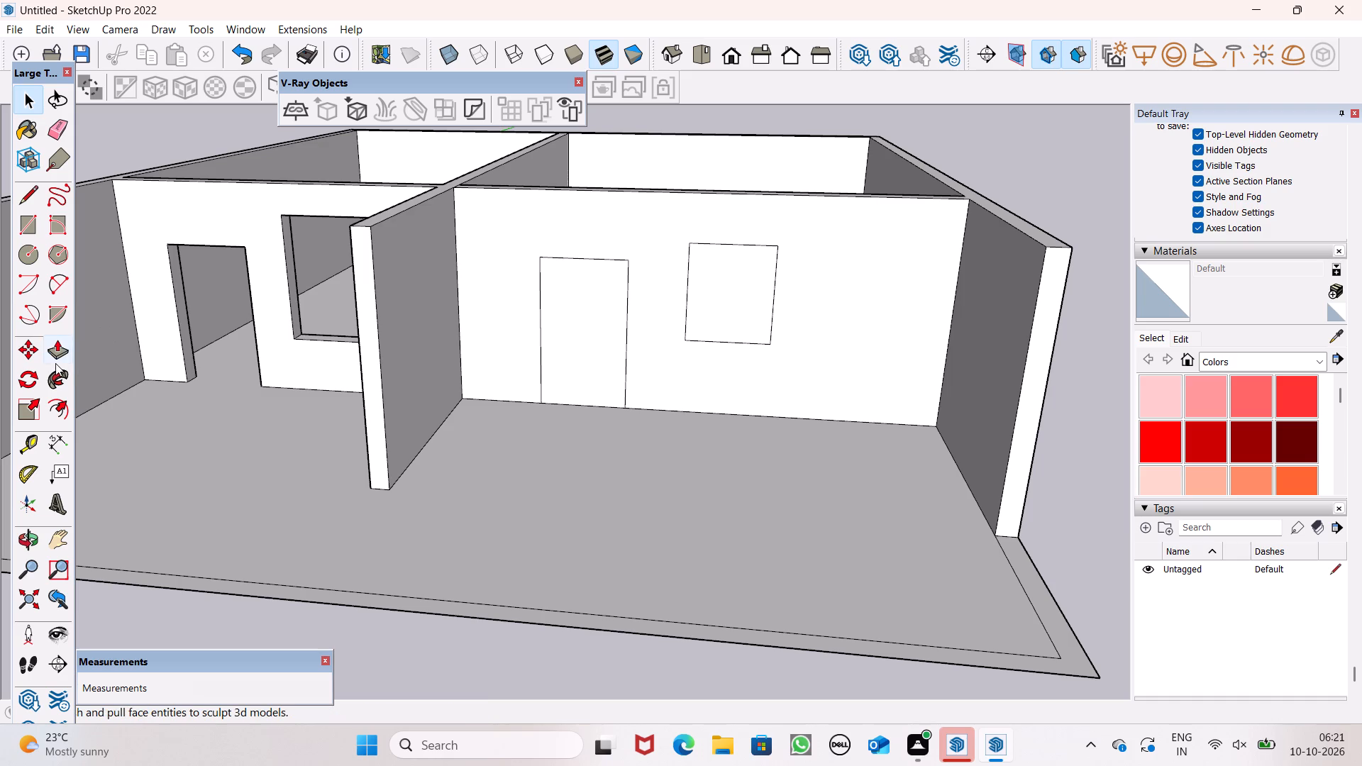
Push the door and window faces 10 1/4" through the front wall to cut both openings.
{"action": "left_click", "coordinate": [55, 362]}
{"action": "left_click_drag", "start_coordinate": [563, 374], "coordinate": [593, 360]}
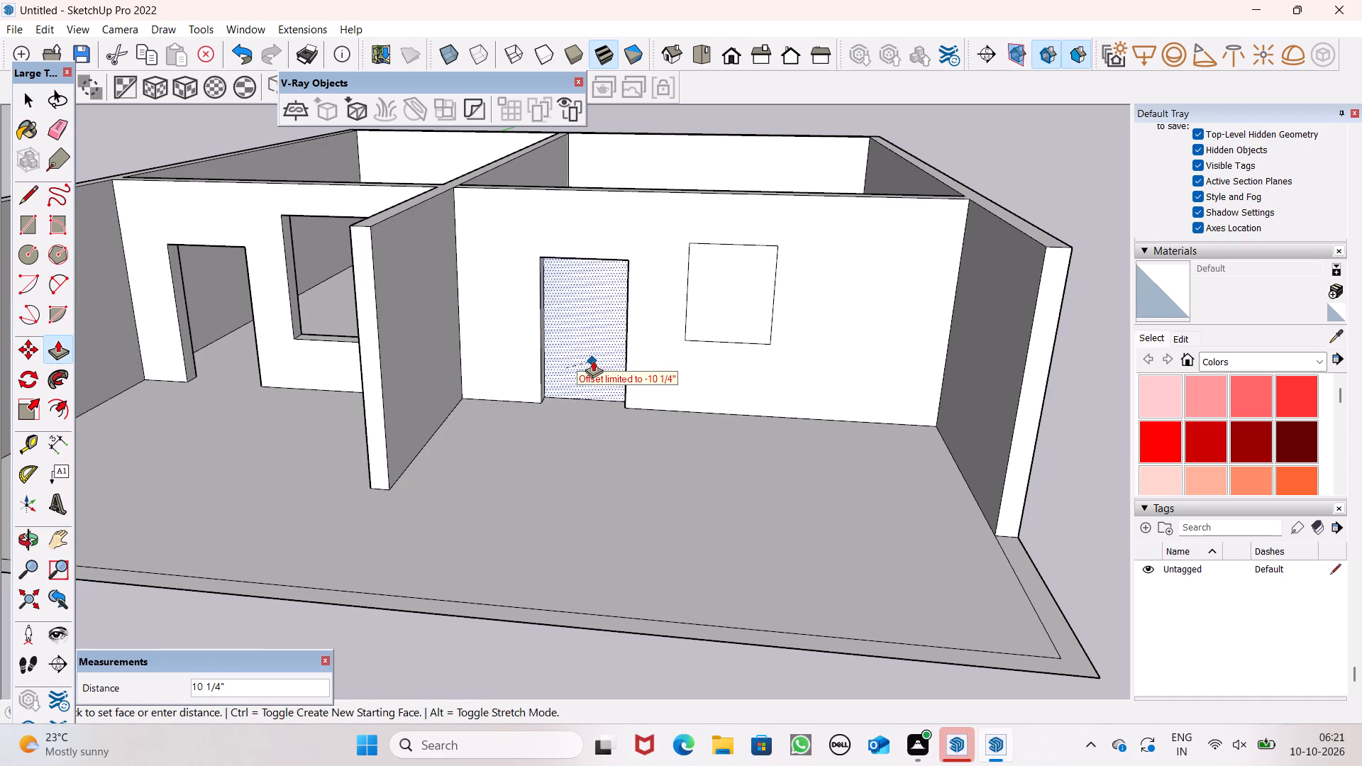
{"action": "left_click_drag", "start_coordinate": [593, 360], "coordinate": [600, 355]}
{"action": "left_click_drag", "start_coordinate": [702, 327], "coordinate": [724, 306]}
{"action": "scroll", "coordinate": [528, 306], "scroll_direction": "down", "scroll_amount": 11}
{"action": "middle_click_drag", "start_coordinate": [521, 349], "coordinate": [567, 534]}
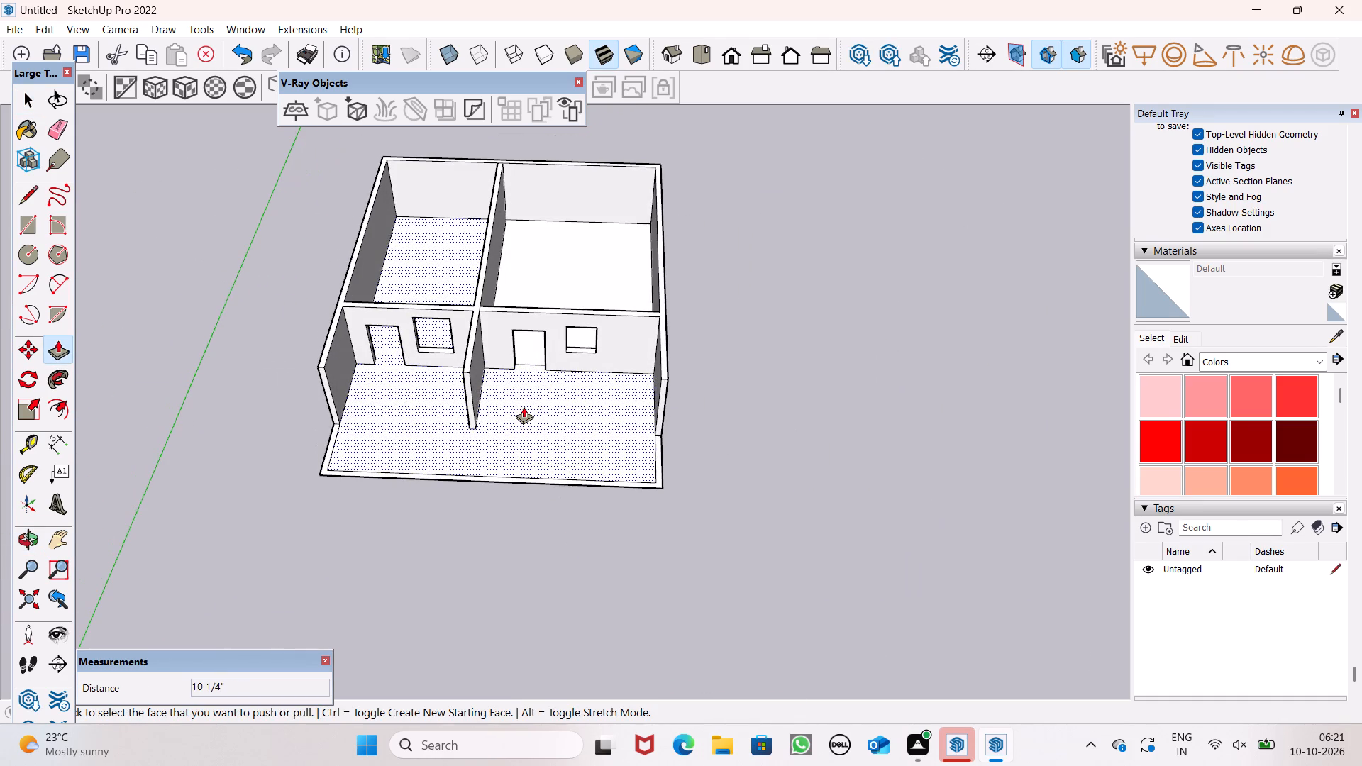
{"action": "key", "text": "space"}
Examine the ground-floor walls and openings from above and from the side.
{"action": "scroll", "coordinate": [523, 367], "scroll_direction": "down", "scroll_amount": 3}
{"action": "middle_click_drag", "start_coordinate": [523, 380], "coordinate": [505, 566]}
{"action": "scroll", "coordinate": [553, 425], "scroll_direction": "up", "scroll_amount": 1}
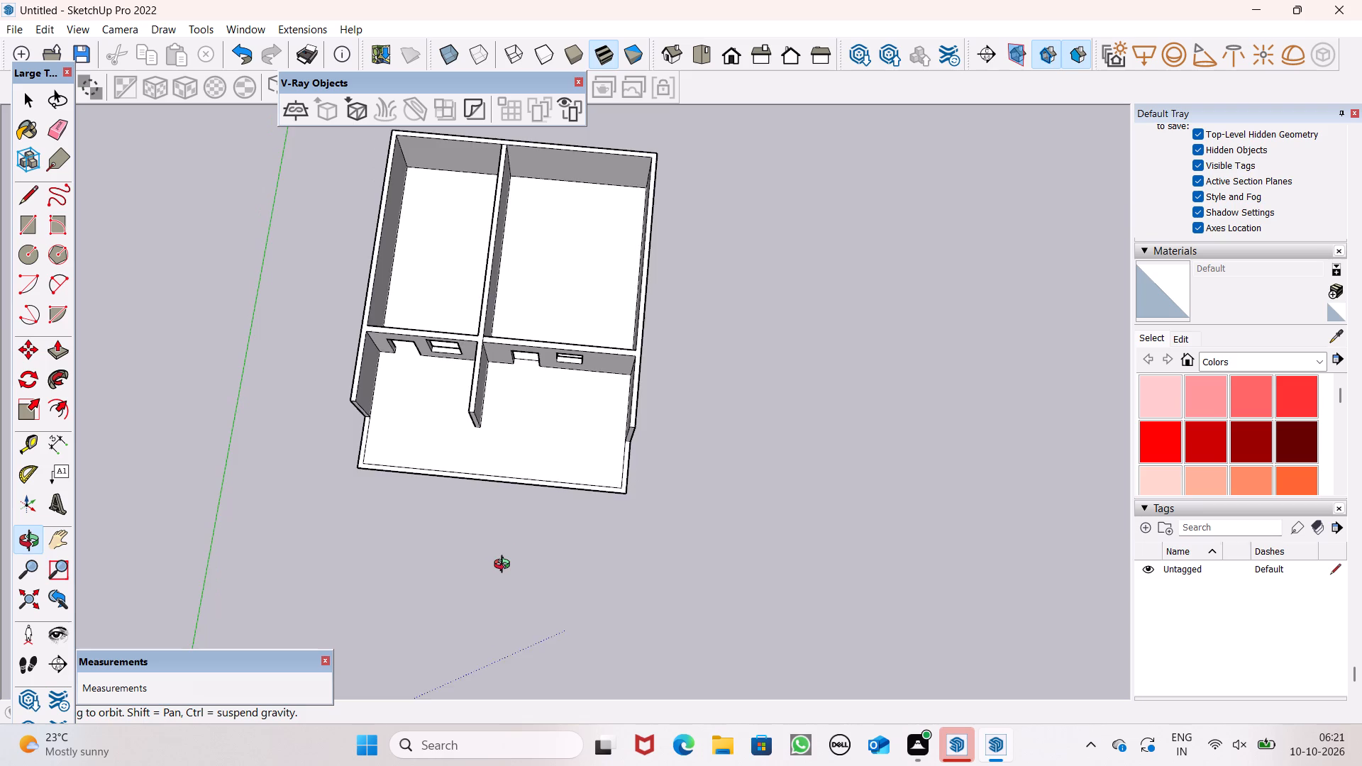
{"action": "middle_click_drag", "start_coordinate": [505, 566], "coordinate": [873, 341]}
{"action": "middle_click_drag", "start_coordinate": [200, 373], "coordinate": [415, 370]}
{"action": "scroll", "coordinate": [402, 392], "scroll_direction": "up", "scroll_amount": 5}
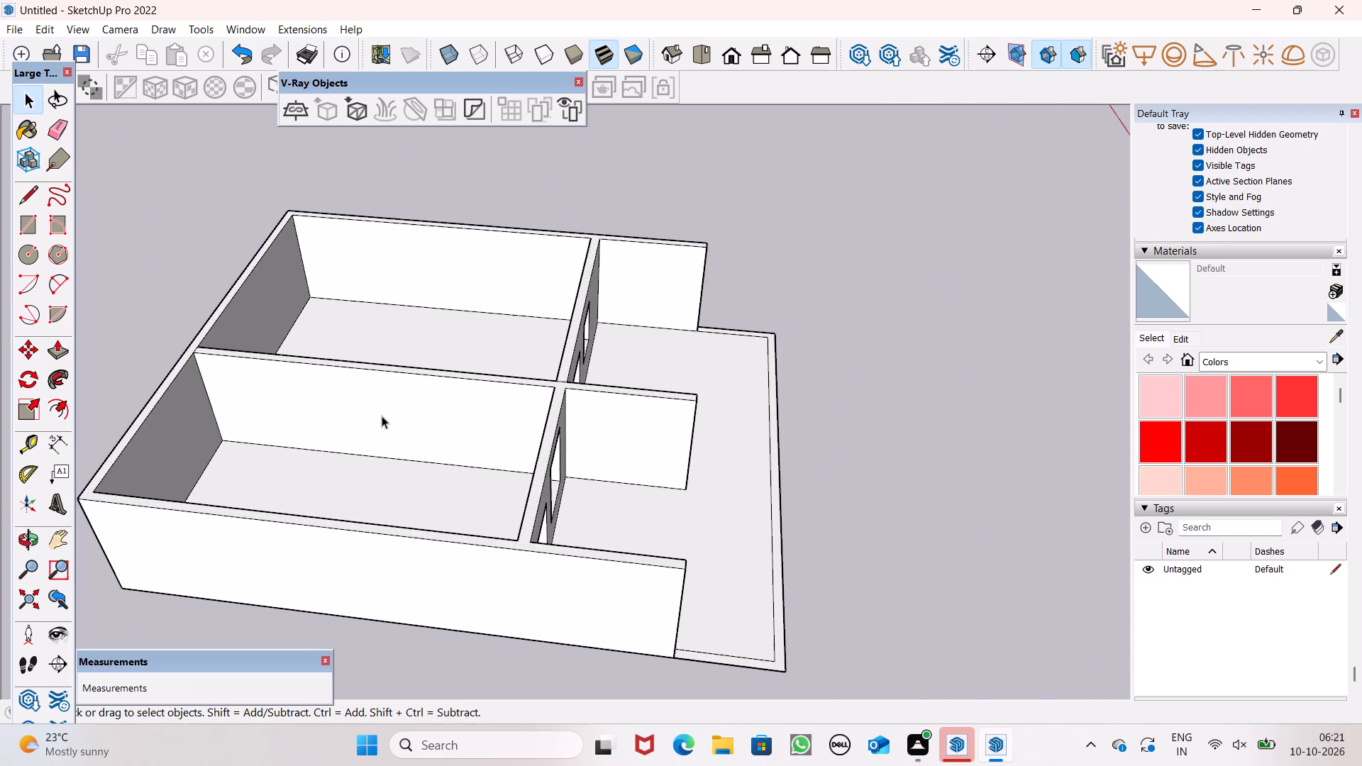
Draw a door rectangle about 5' 9" wide and 8' 3" high at floor level on the dividing wall between the two rooms.
{"action": "middle_click_drag", "start_coordinate": [382, 416], "coordinate": [445, 356]}
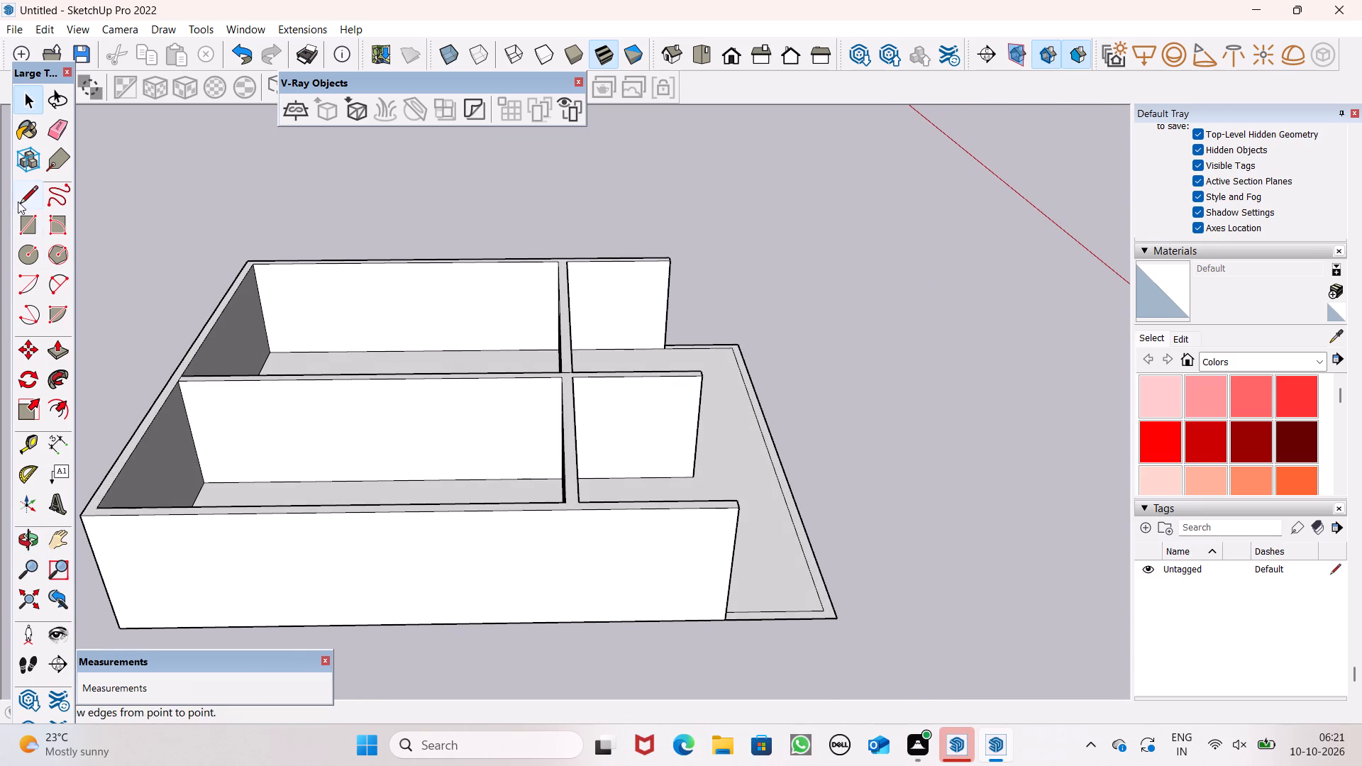
{"action": "left_click", "coordinate": [31, 213]}
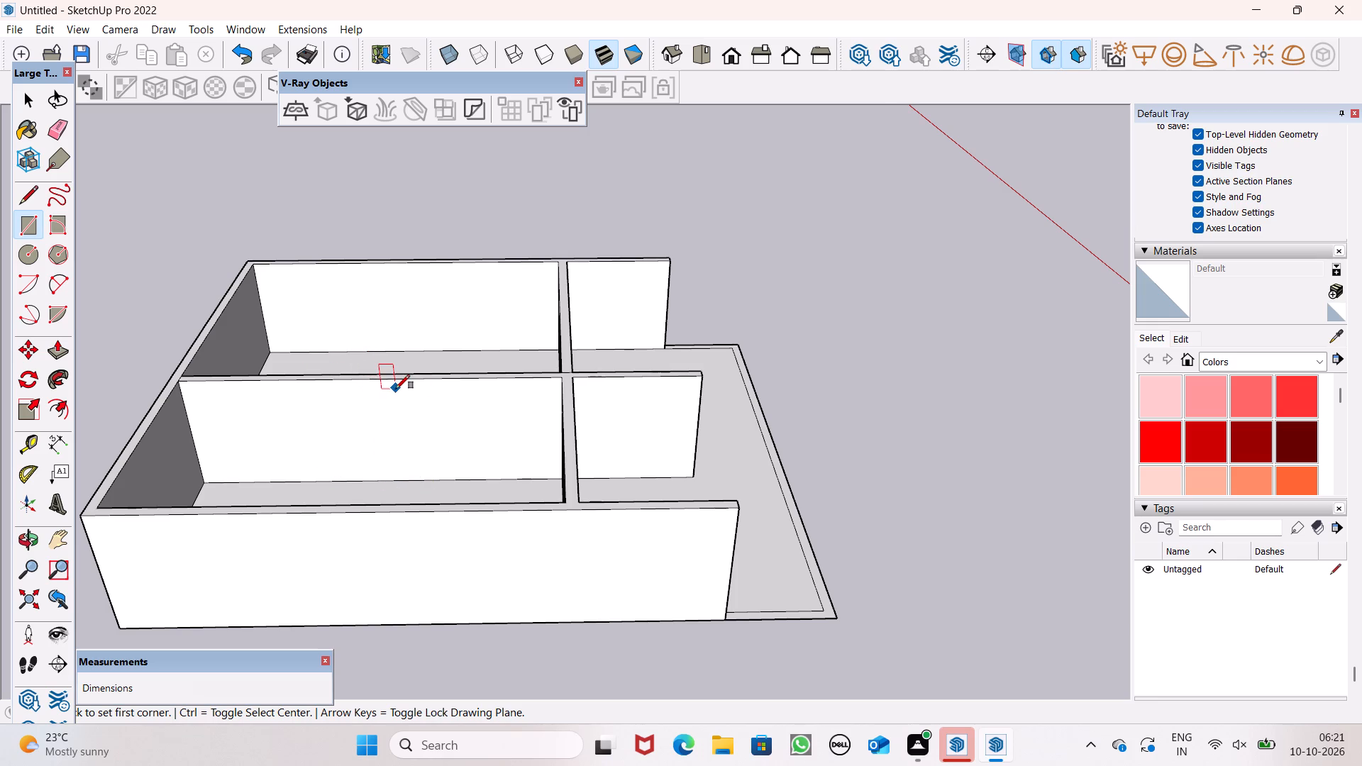
{"action": "scroll", "coordinate": [482, 444], "scroll_direction": "down", "scroll_amount": 4}
{"action": "middle_click_drag", "start_coordinate": [459, 485], "coordinate": [401, 536]}
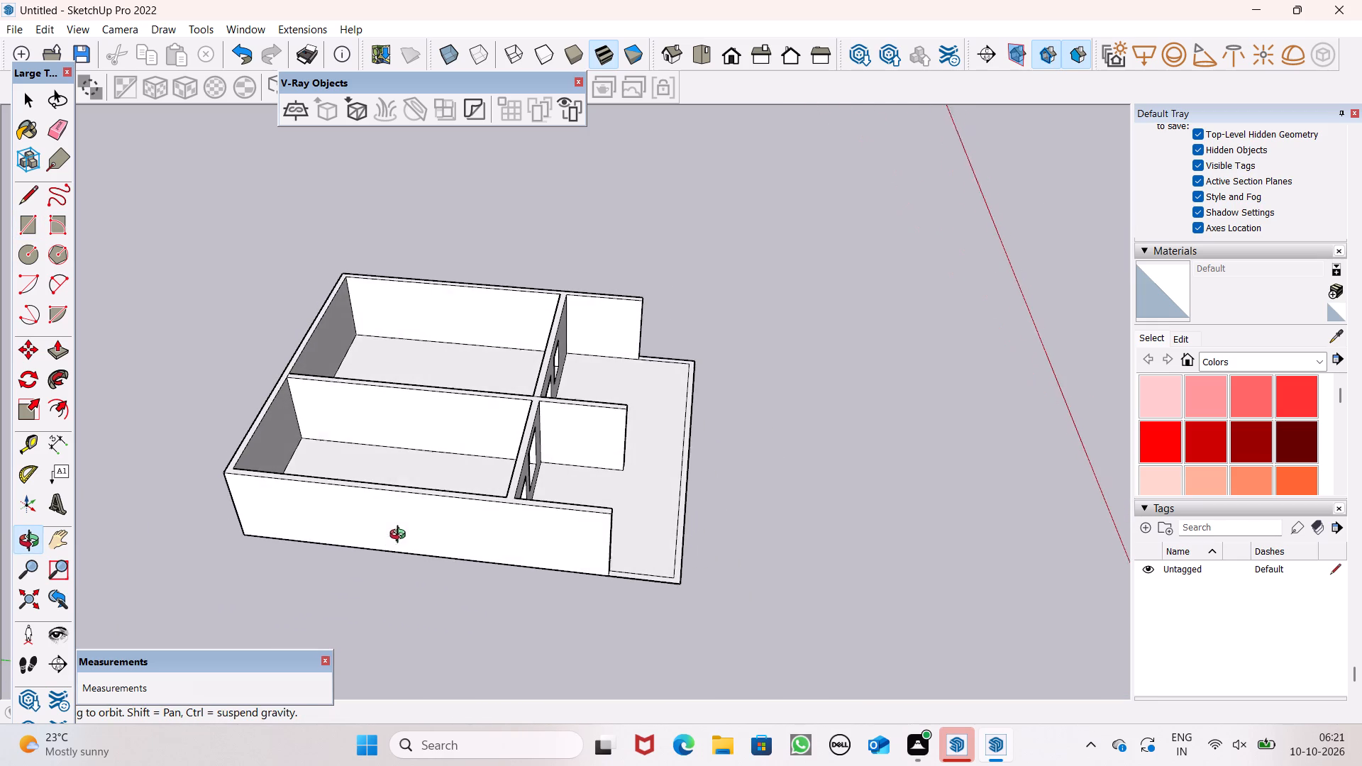
{"action": "middle_click_drag", "start_coordinate": [401, 536], "coordinate": [402, 534]}
{"action": "scroll", "coordinate": [390, 474], "scroll_direction": "up", "scroll_amount": 2}
{"action": "middle_click_drag", "start_coordinate": [421, 458], "coordinate": [259, 546]}
{"action": "middle_click_drag", "start_coordinate": [316, 481], "coordinate": [191, 523]}
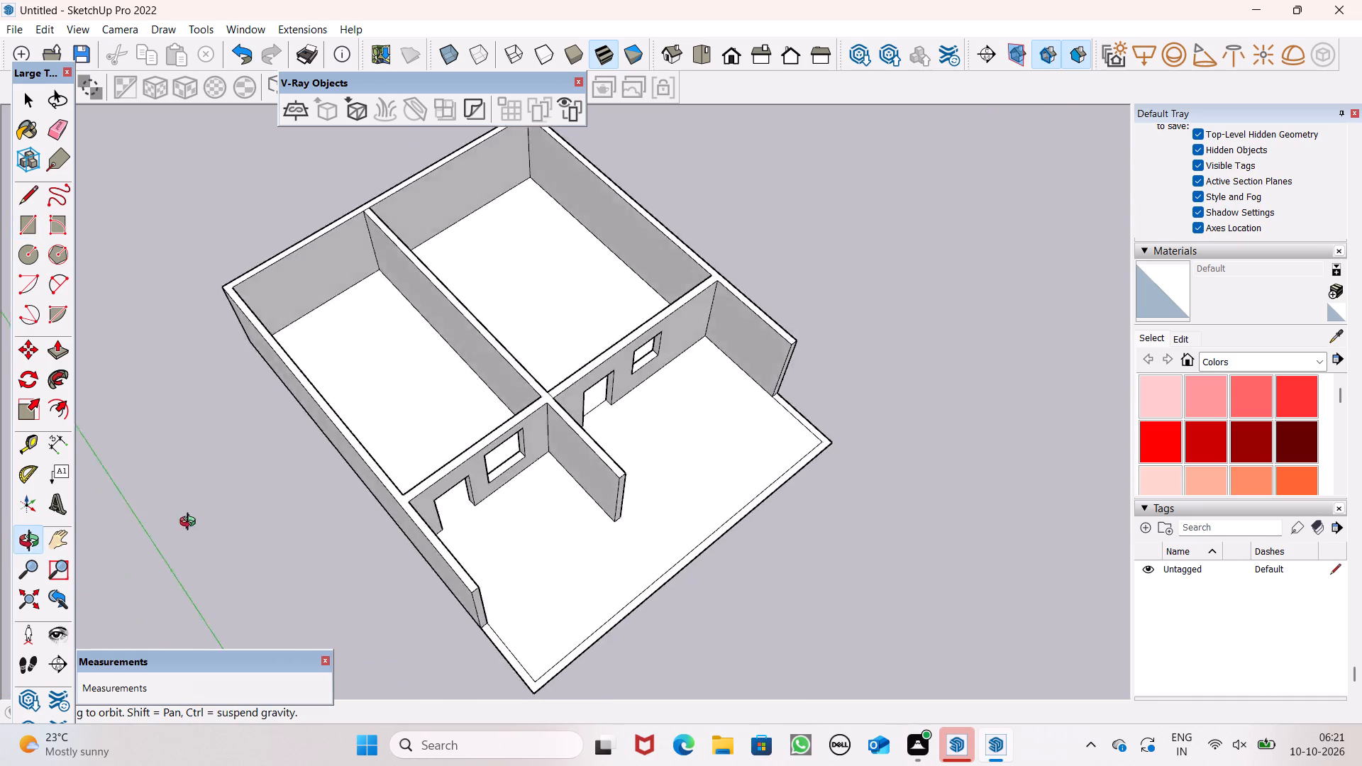
{"action": "middle_click_drag", "start_coordinate": [191, 523], "coordinate": [0, 458]}
{"action": "scroll", "coordinate": [505, 423], "scroll_direction": "up", "scroll_amount": 4}
{"action": "middle_click_drag", "start_coordinate": [444, 370], "coordinate": [420, 508]}
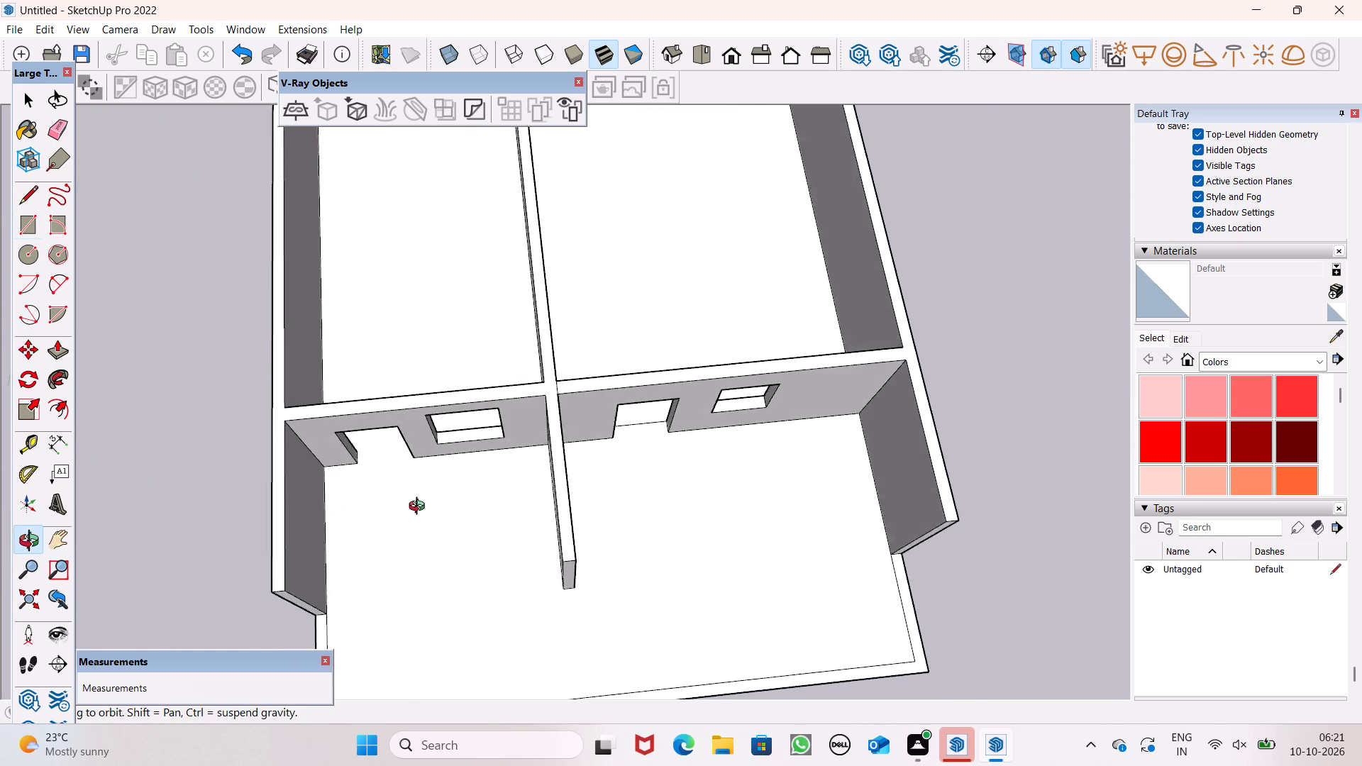
{"action": "scroll", "coordinate": [413, 506], "scroll_direction": "up", "scroll_amount": 1}
{"action": "middle_click_drag", "start_coordinate": [420, 508], "coordinate": [403, 499]}
{"action": "scroll", "coordinate": [414, 404], "scroll_direction": "down", "scroll_amount": 7}
{"action": "middle_click_drag", "start_coordinate": [570, 342], "coordinate": [55, 311]}
{"action": "scroll", "coordinate": [888, 382], "scroll_direction": "up", "scroll_amount": 3}
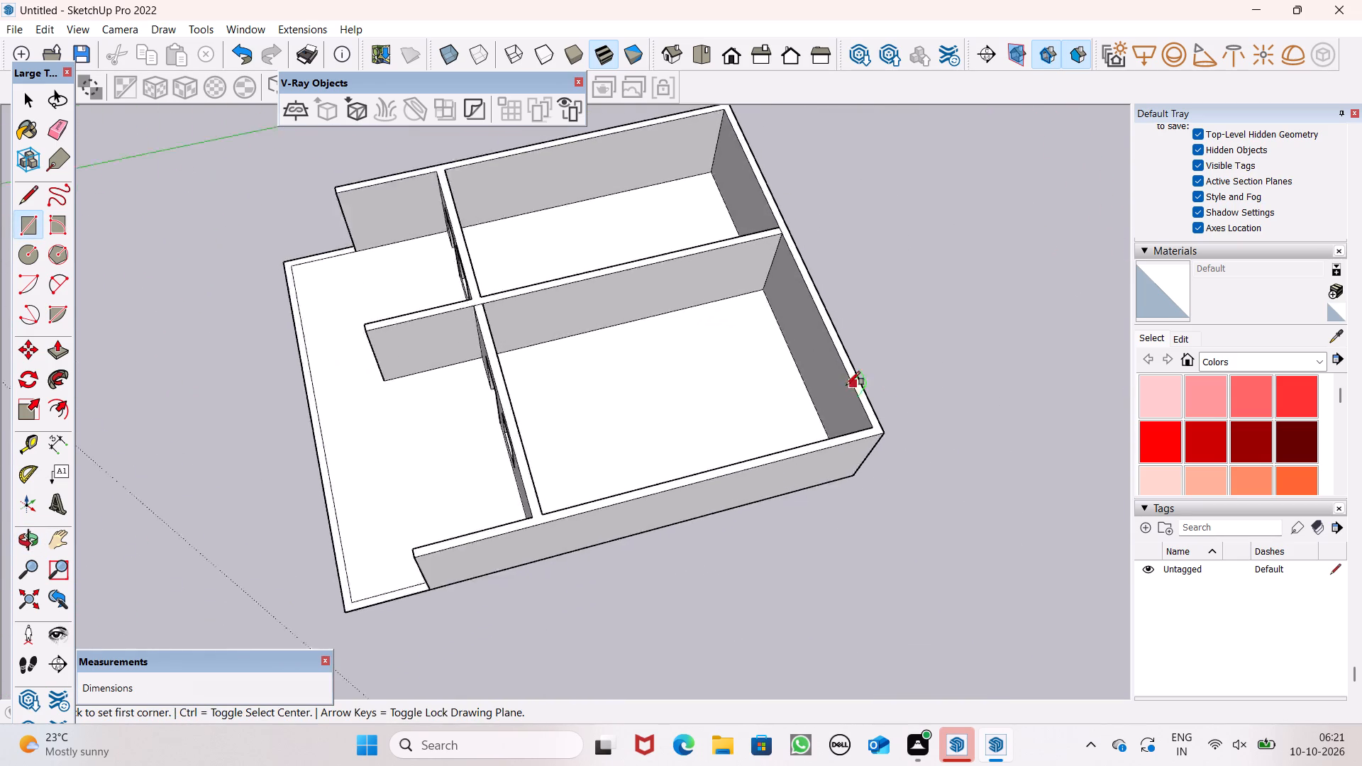
{"action": "scroll", "coordinate": [846, 385], "scroll_direction": "up", "scroll_amount": 3}
{"action": "middle_click_drag", "start_coordinate": [497, 350], "coordinate": [365, 222]}
{"action": "scroll", "coordinate": [497, 350], "scroll_direction": "up", "scroll_amount": 1}
{"action": "scroll", "coordinate": [423, 219], "scroll_direction": "up", "scroll_amount": 7}
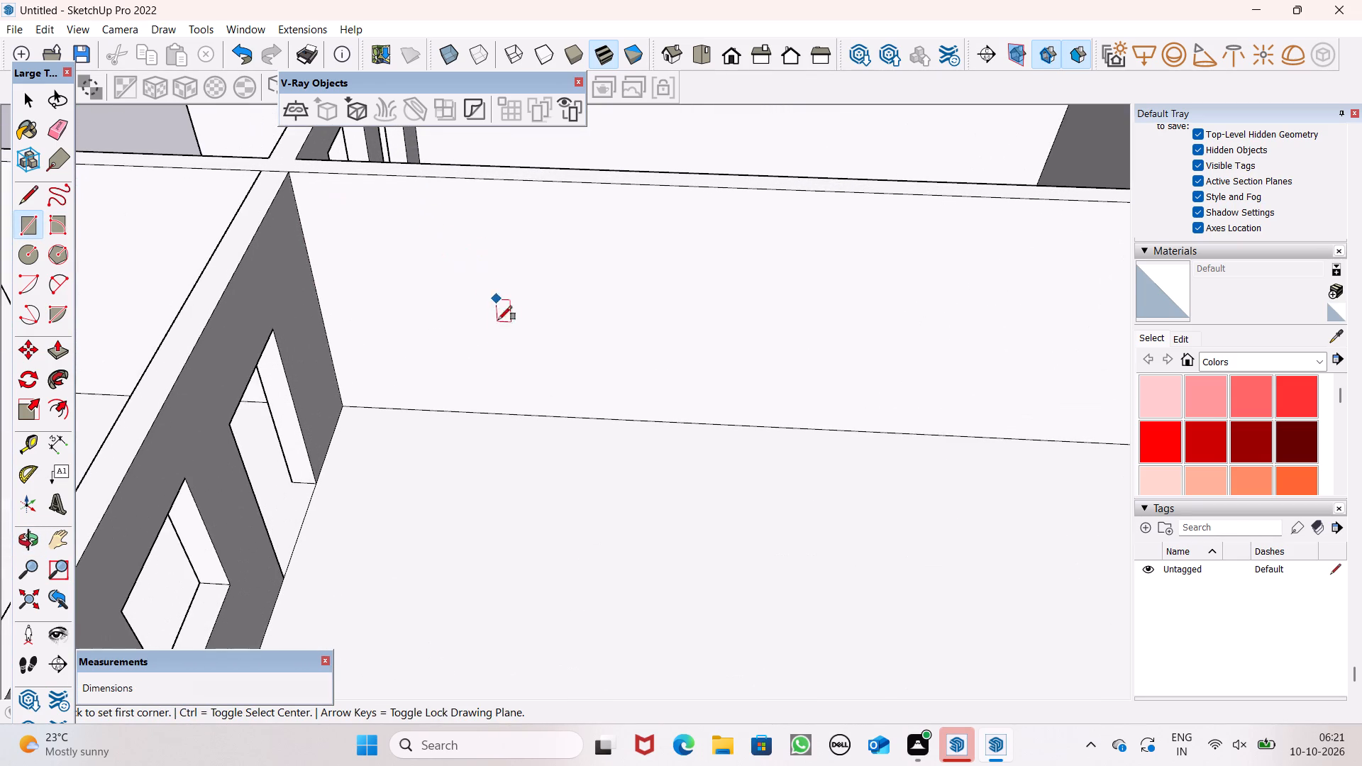
{"action": "left_click", "coordinate": [516, 410]}
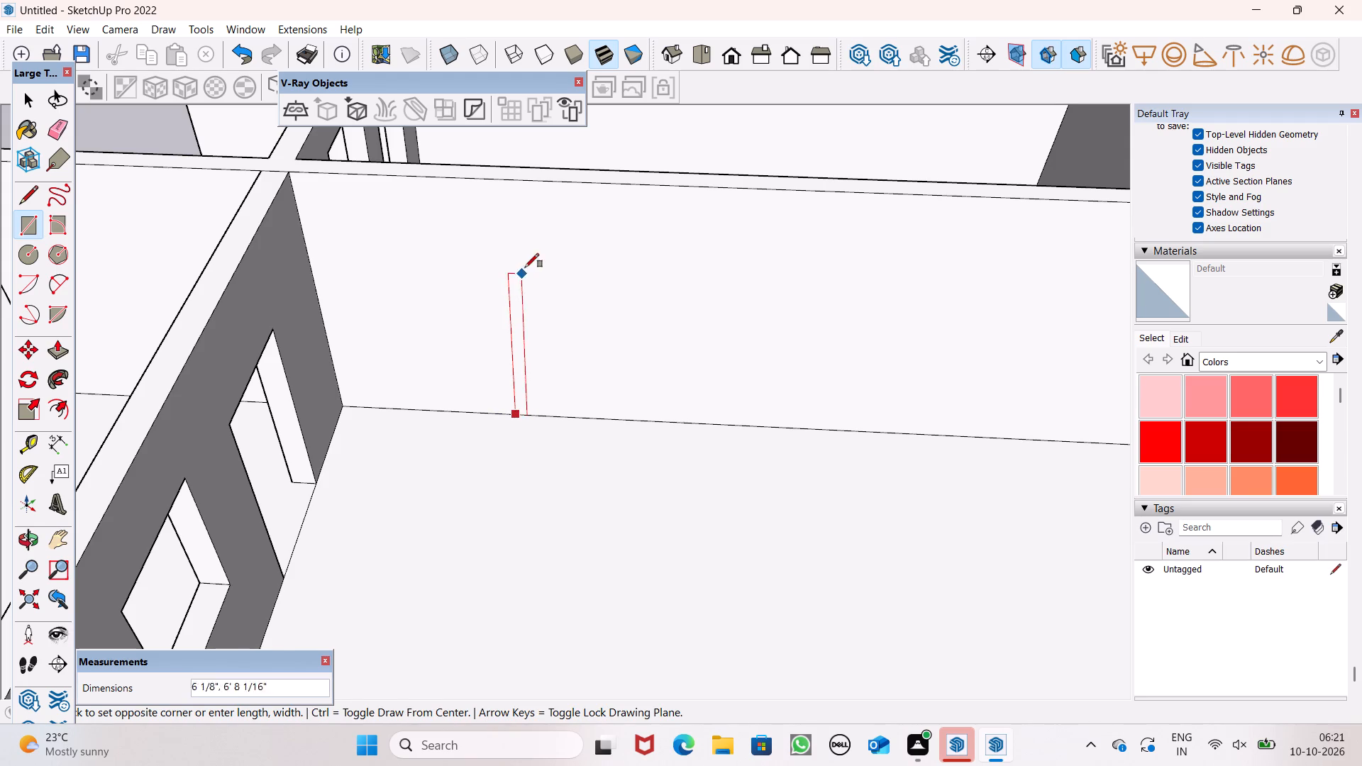
{"action": "left_click", "coordinate": [689, 236]}
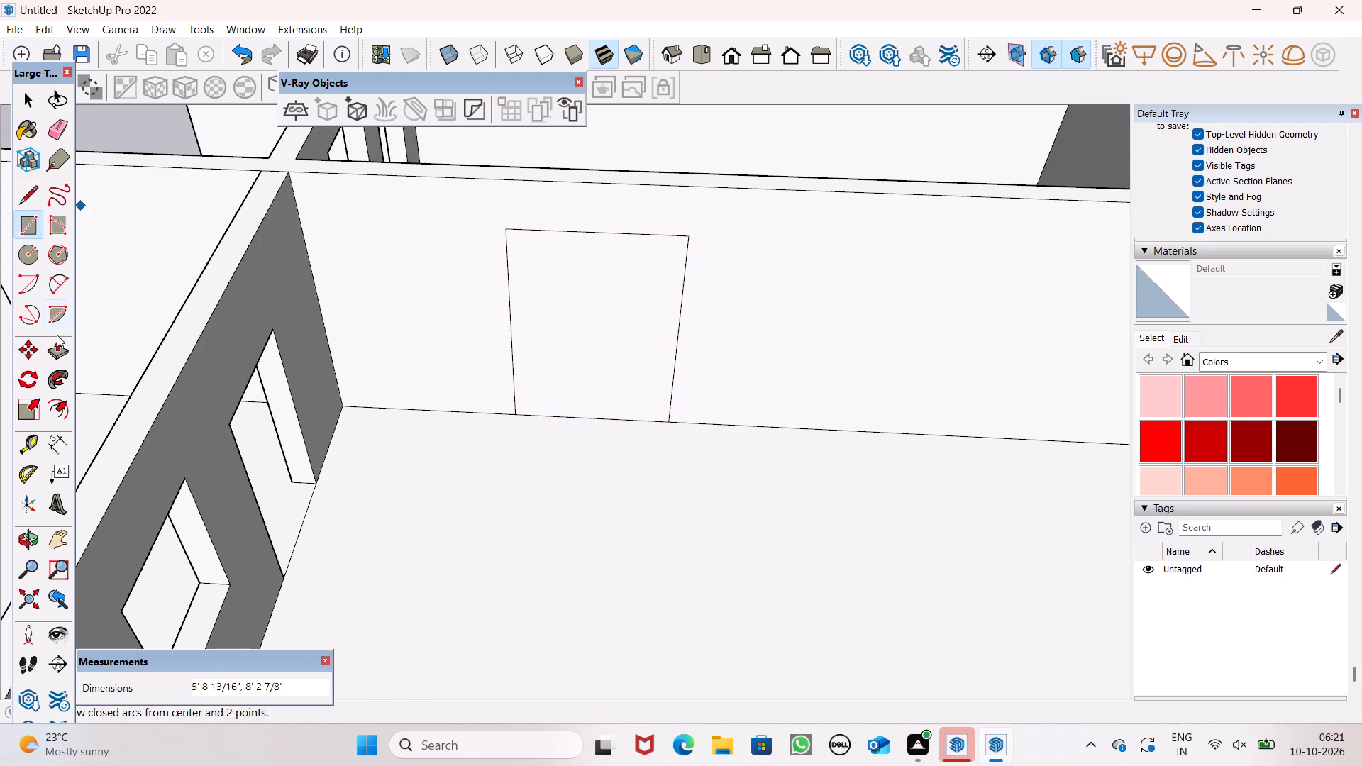
Push the door face 9" through the dividing wall to cut the opening.
{"action": "left_click", "coordinate": [57, 355]}
{"action": "left_click_drag", "start_coordinate": [528, 409], "coordinate": [575, 388]}
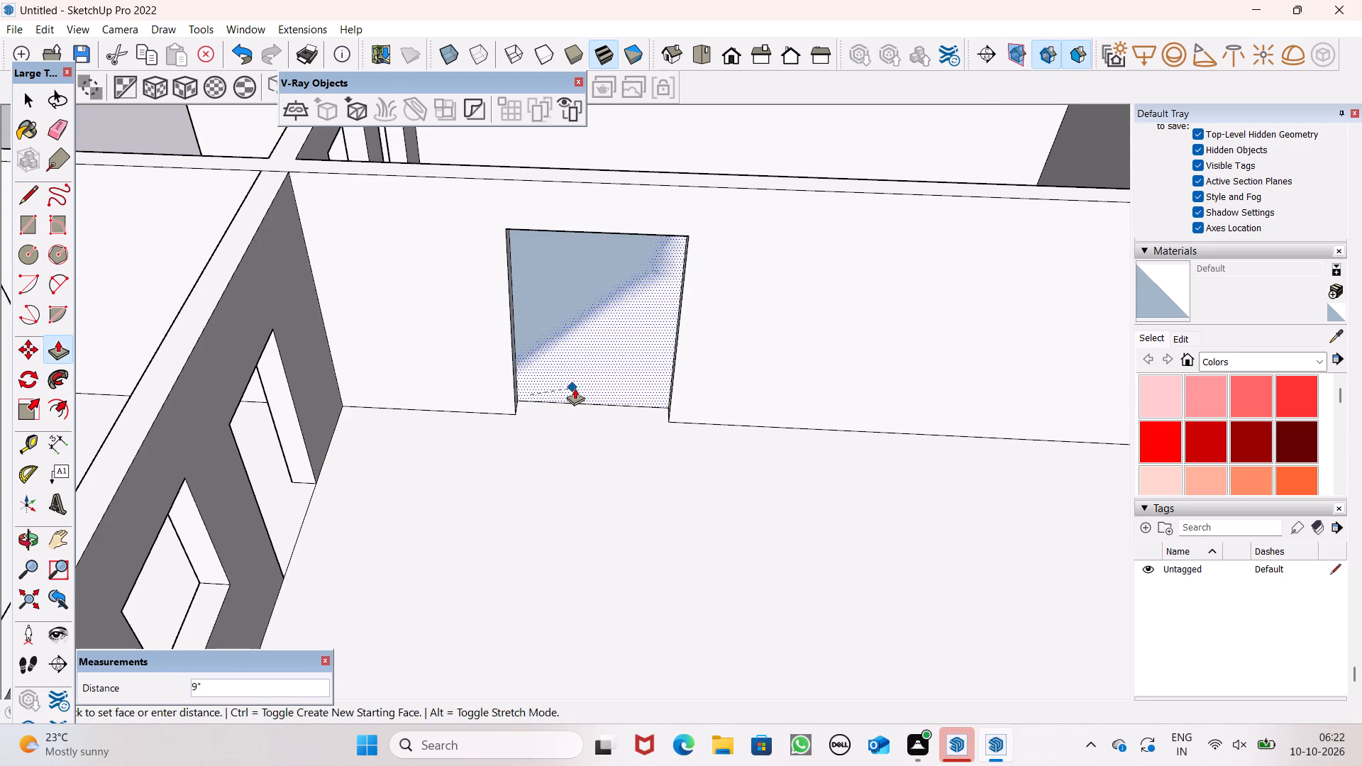
{"action": "left_click_drag", "start_coordinate": [575, 388], "coordinate": [575, 388]}
Draw short edges on the wall tops at the back corner and the divider's back end to cap both rooms with faces.
{"action": "scroll", "coordinate": [392, 320], "scroll_direction": "down", "scroll_amount": 7}
{"action": "middle_click_drag", "start_coordinate": [419, 350], "coordinate": [775, 316]}
{"action": "scroll", "coordinate": [537, 295], "scroll_direction": "down", "scroll_amount": 5}
{"action": "middle_click_drag", "start_coordinate": [575, 360], "coordinate": [792, 426]}
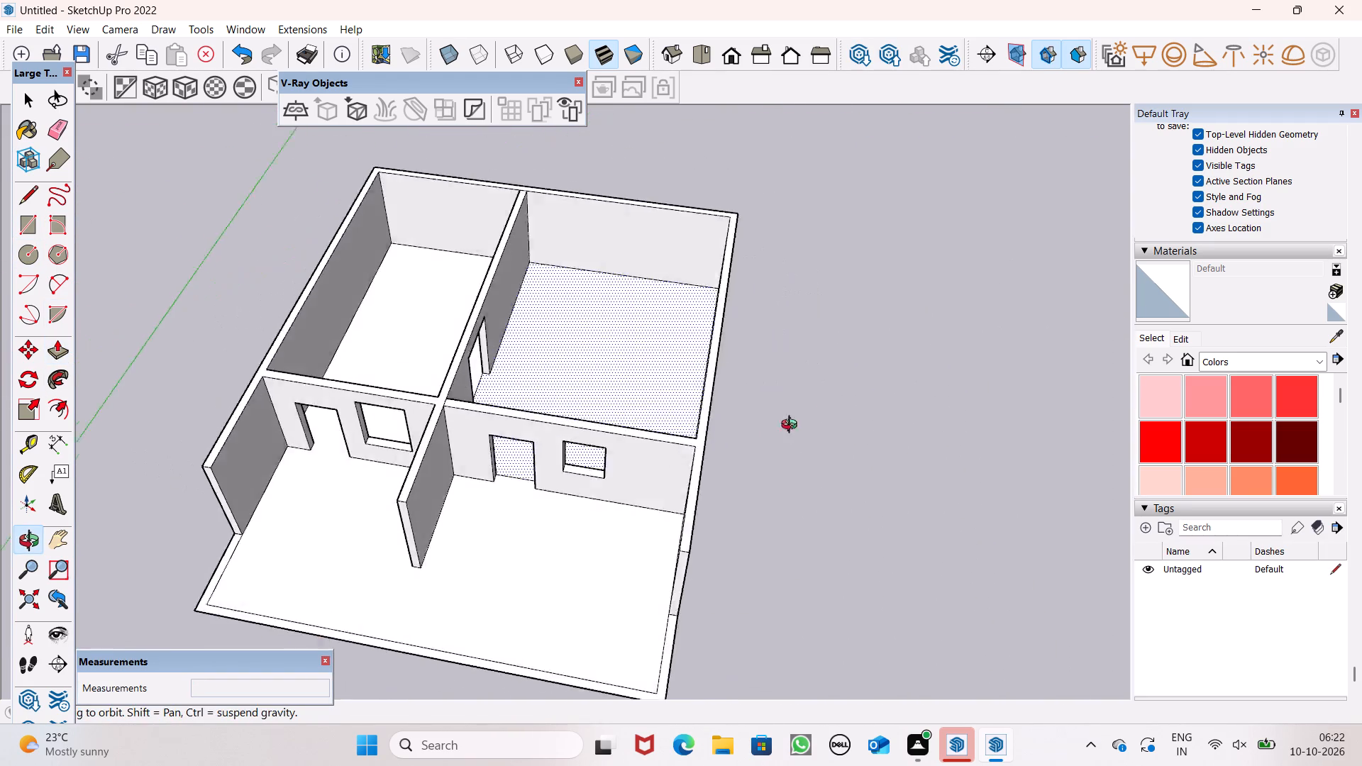
{"action": "middle_click_drag", "start_coordinate": [792, 426], "coordinate": [795, 404]}
{"action": "scroll", "coordinate": [813, 411], "scroll_direction": "up", "scroll_amount": 1}
{"action": "scroll", "coordinate": [584, 379], "scroll_direction": "down", "scroll_amount": 2}
{"action": "middle_click_drag", "start_coordinate": [609, 428], "coordinate": [619, 396]}
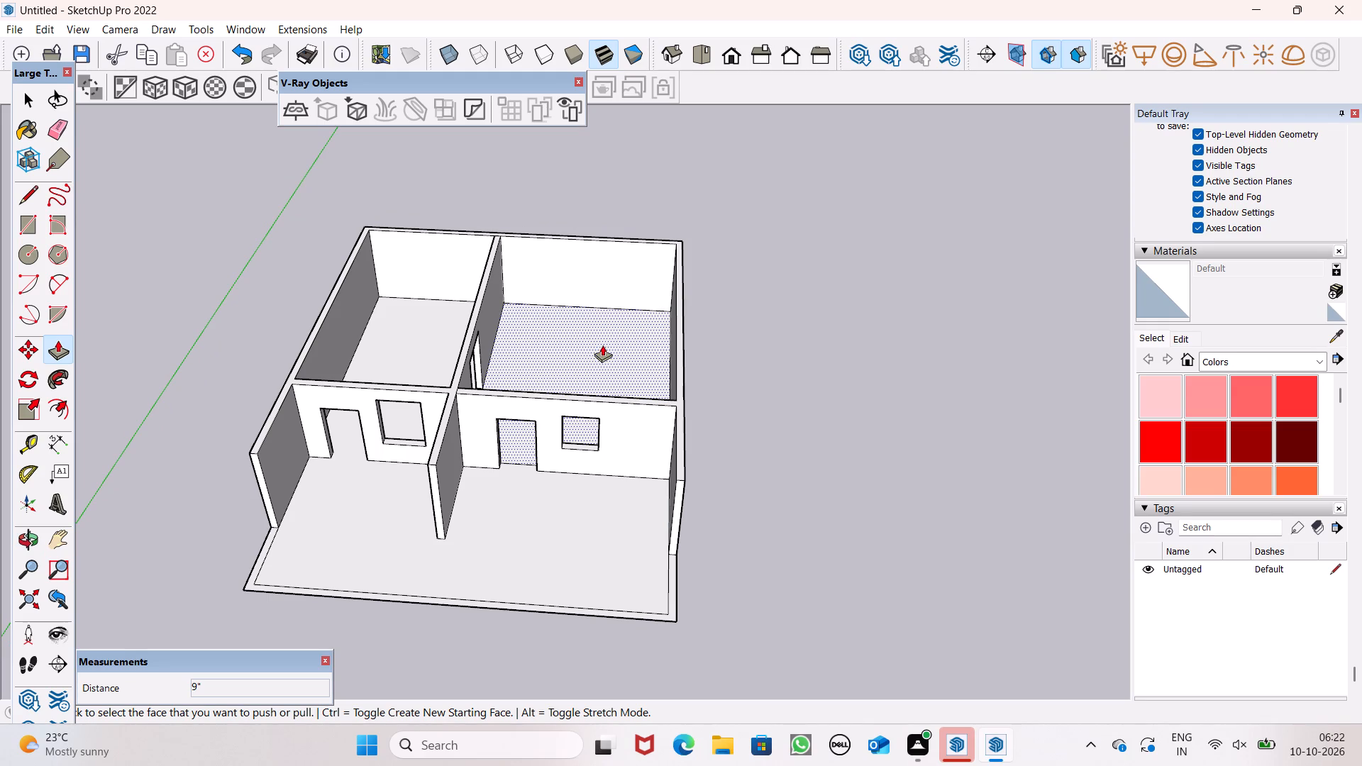
{"action": "middle_click_drag", "start_coordinate": [485, 368], "coordinate": [541, 389]}
{"action": "key", "text": "space"}
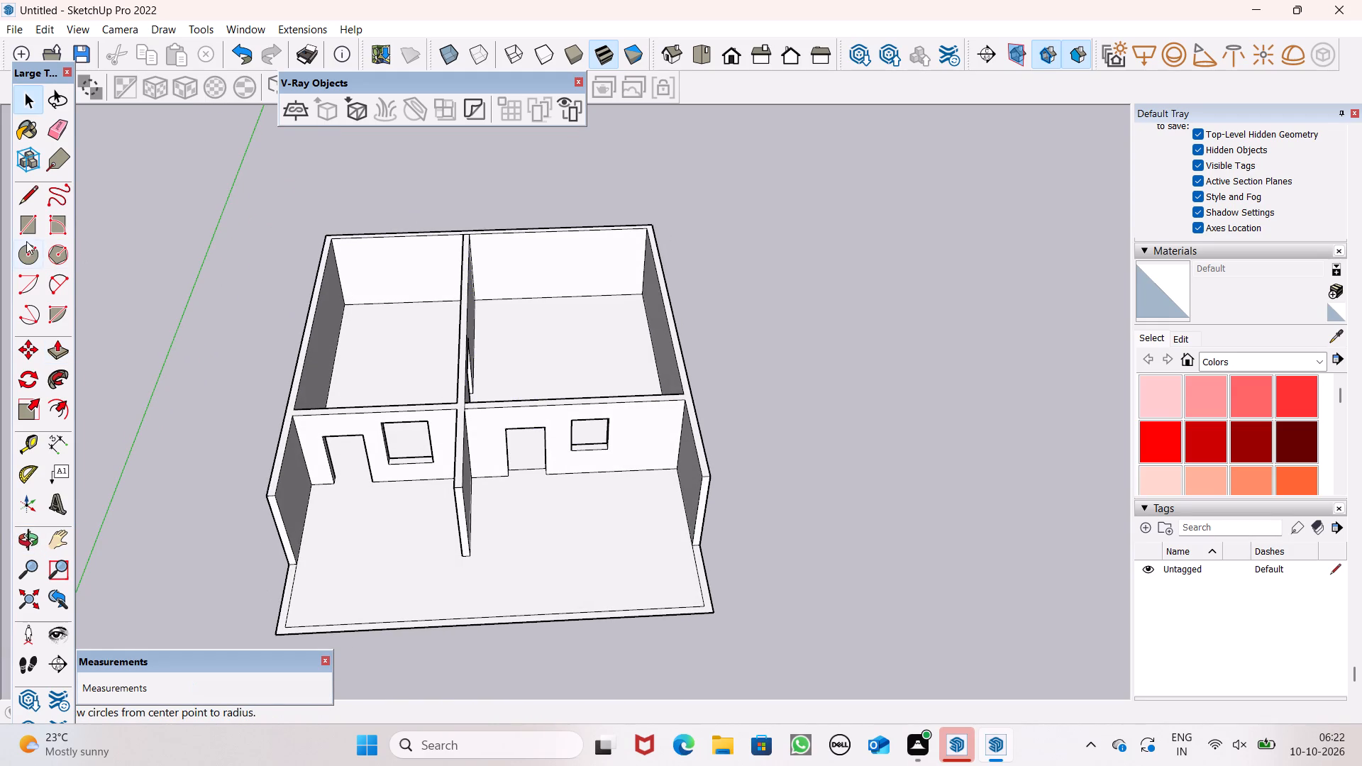
{"action": "left_click", "coordinate": [25, 196]}
{"action": "scroll", "coordinate": [249, 221], "scroll_direction": "up", "scroll_amount": 6}
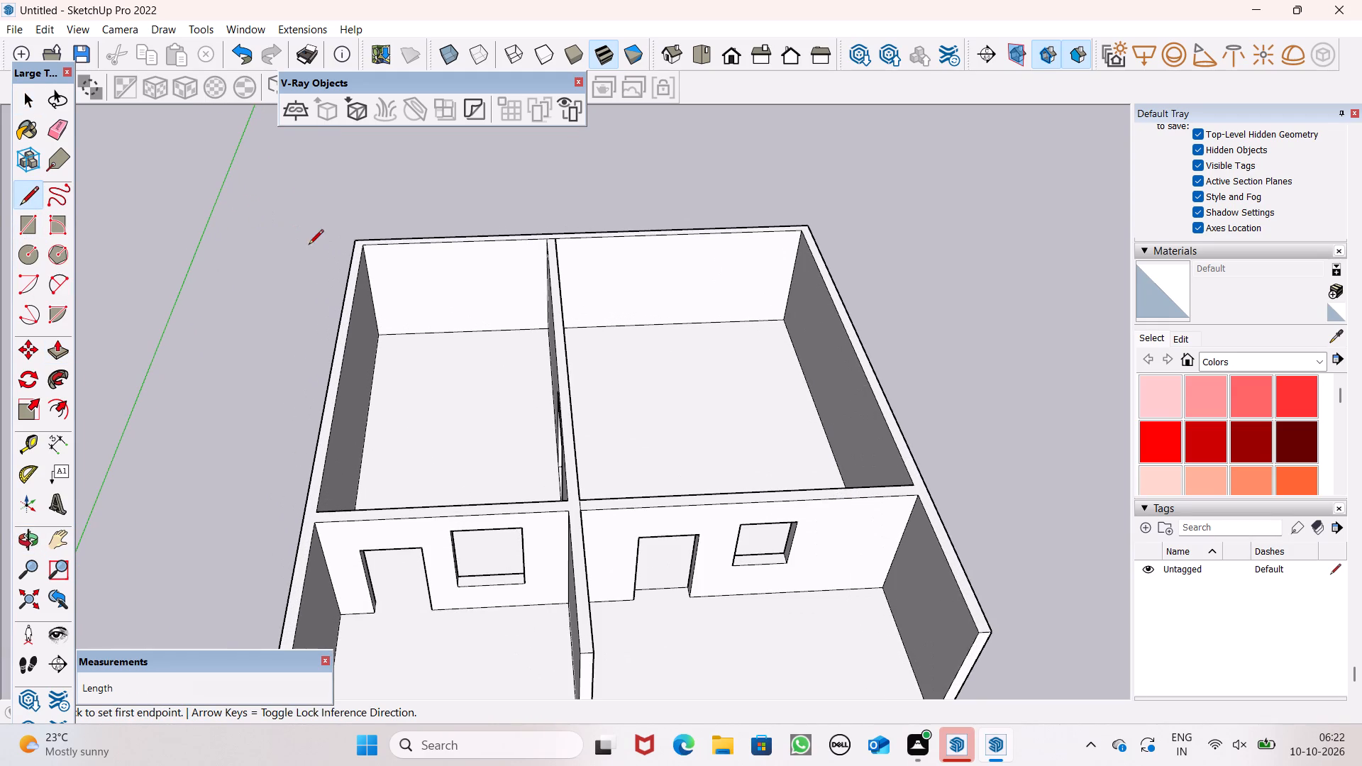
{"action": "scroll", "coordinate": [363, 260], "scroll_direction": "up", "scroll_amount": 5}
{"action": "left_click", "coordinate": [370, 234]}
{"action": "left_click", "coordinate": [382, 233]}
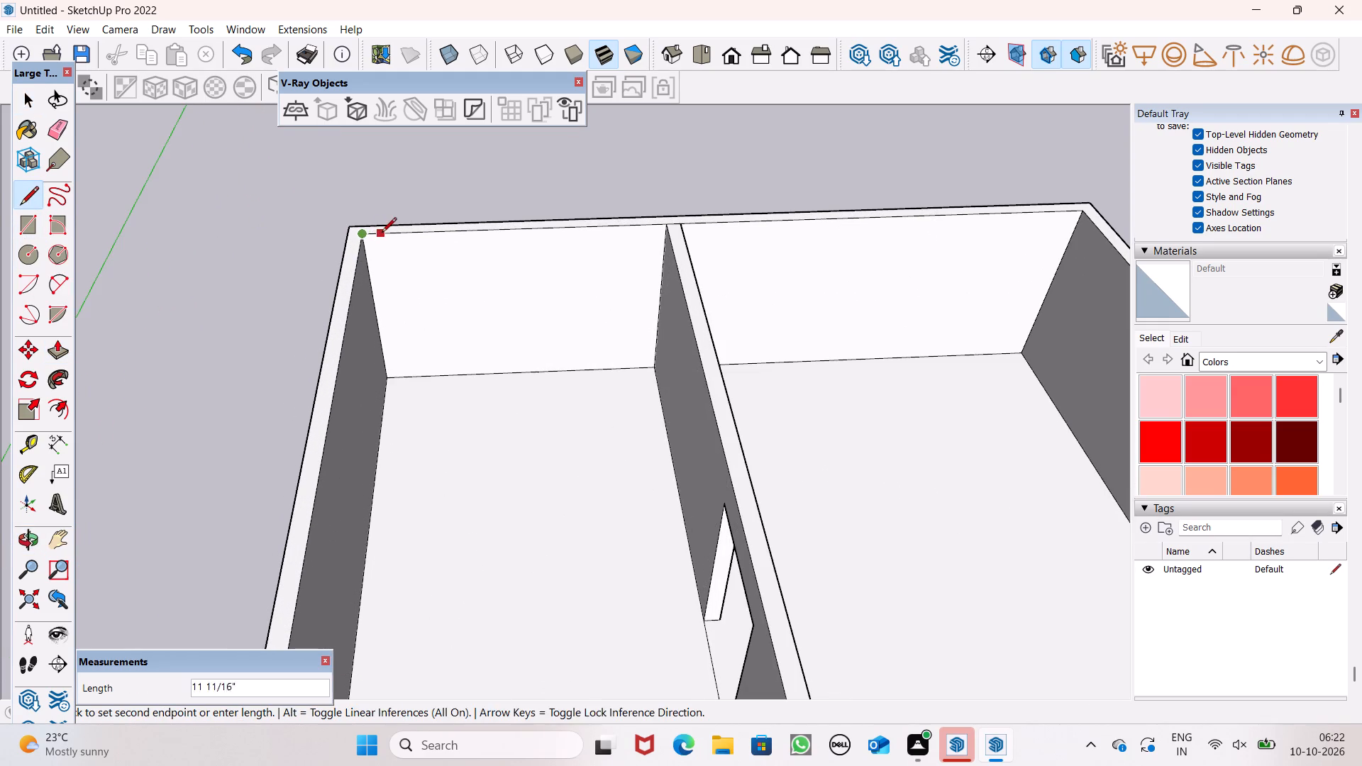
{"action": "left_click", "coordinate": [686, 226]}
{"action": "left_click", "coordinate": [697, 221]}
{"action": "scroll", "coordinate": [471, 205], "scroll_direction": "down", "scroll_amount": 10}
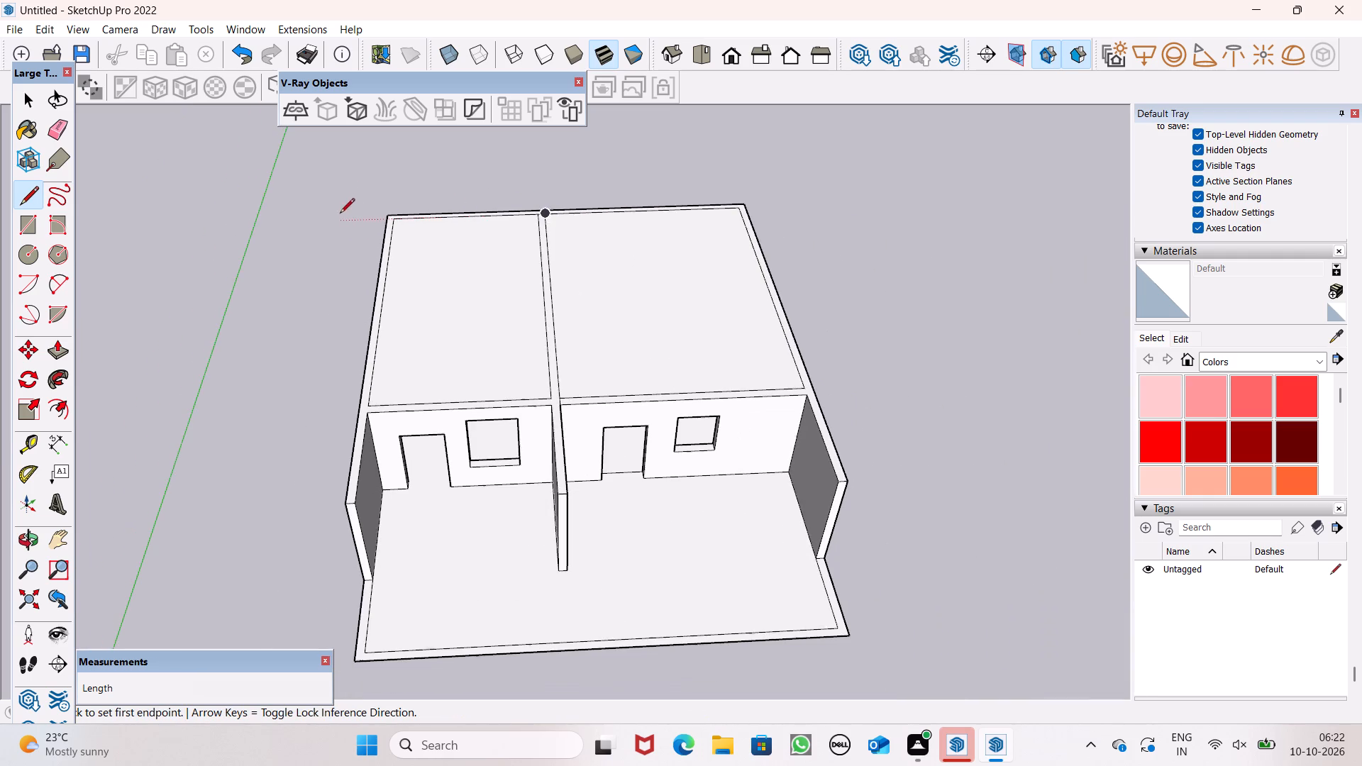
{"action": "scroll", "coordinate": [471, 364], "scroll_direction": "up", "scroll_amount": 4}
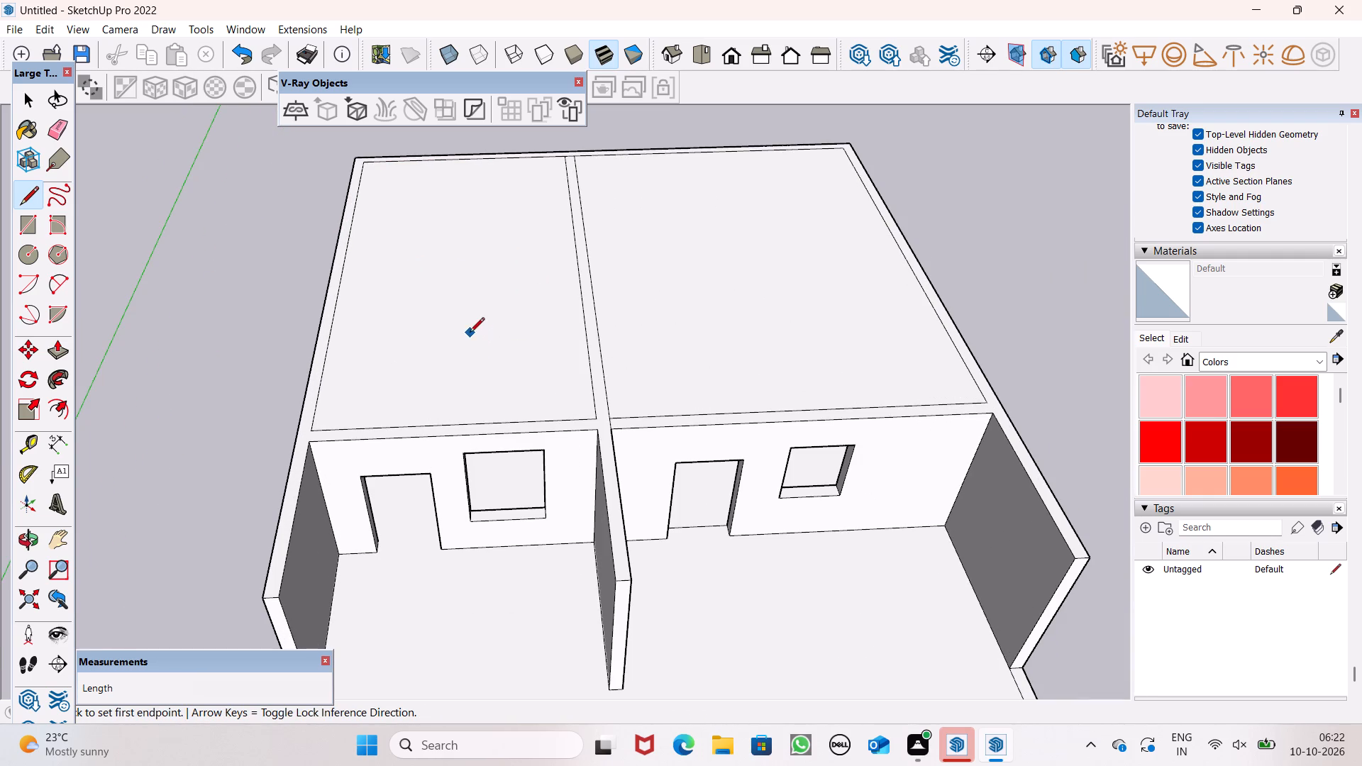
{"action": "scroll", "coordinate": [464, 336], "scroll_direction": "down", "scroll_amount": 1}
{"action": "key", "text": "space"}
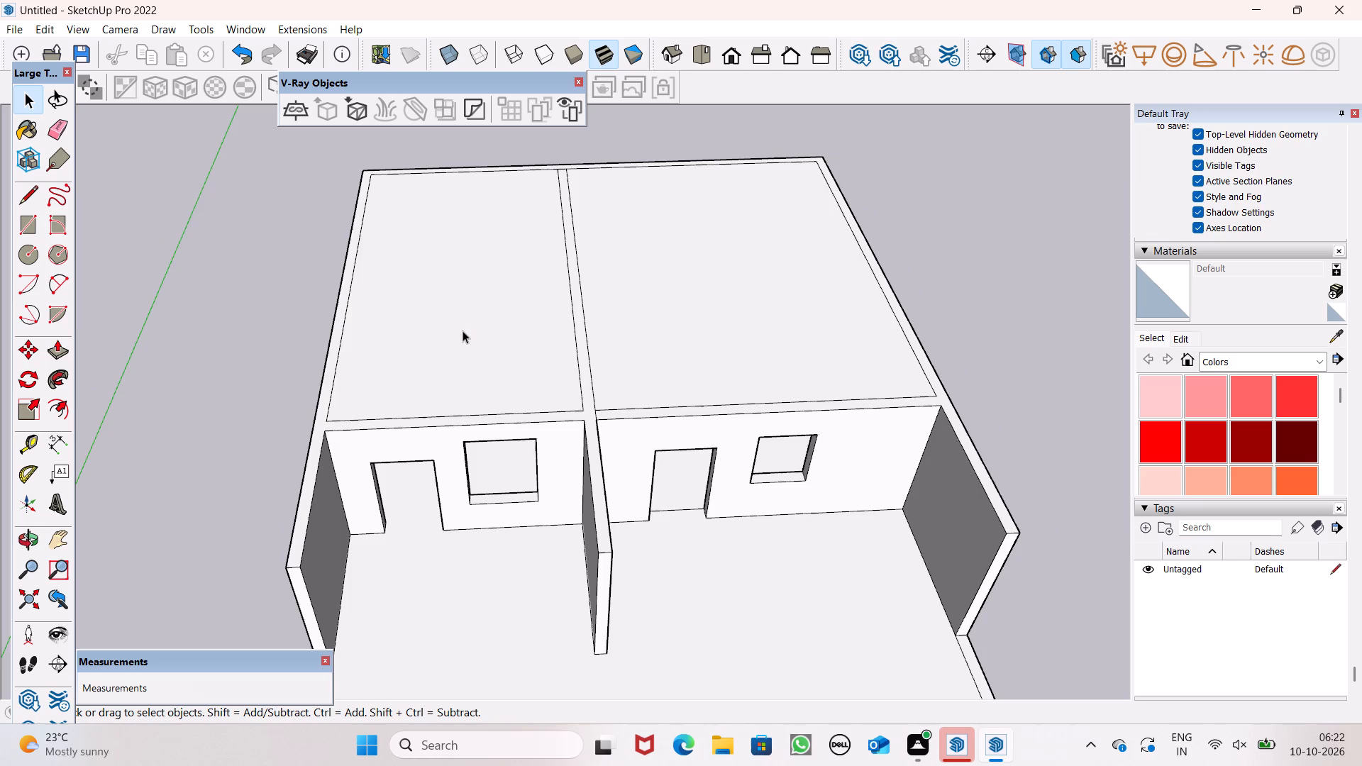
Make a group of all the connected ground-floor geometry.
{"action": "scroll", "coordinate": [470, 318], "scroll_direction": "down", "scroll_amount": 3}
{"action": "middle_click_drag", "start_coordinate": [468, 431], "coordinate": [444, 386]}
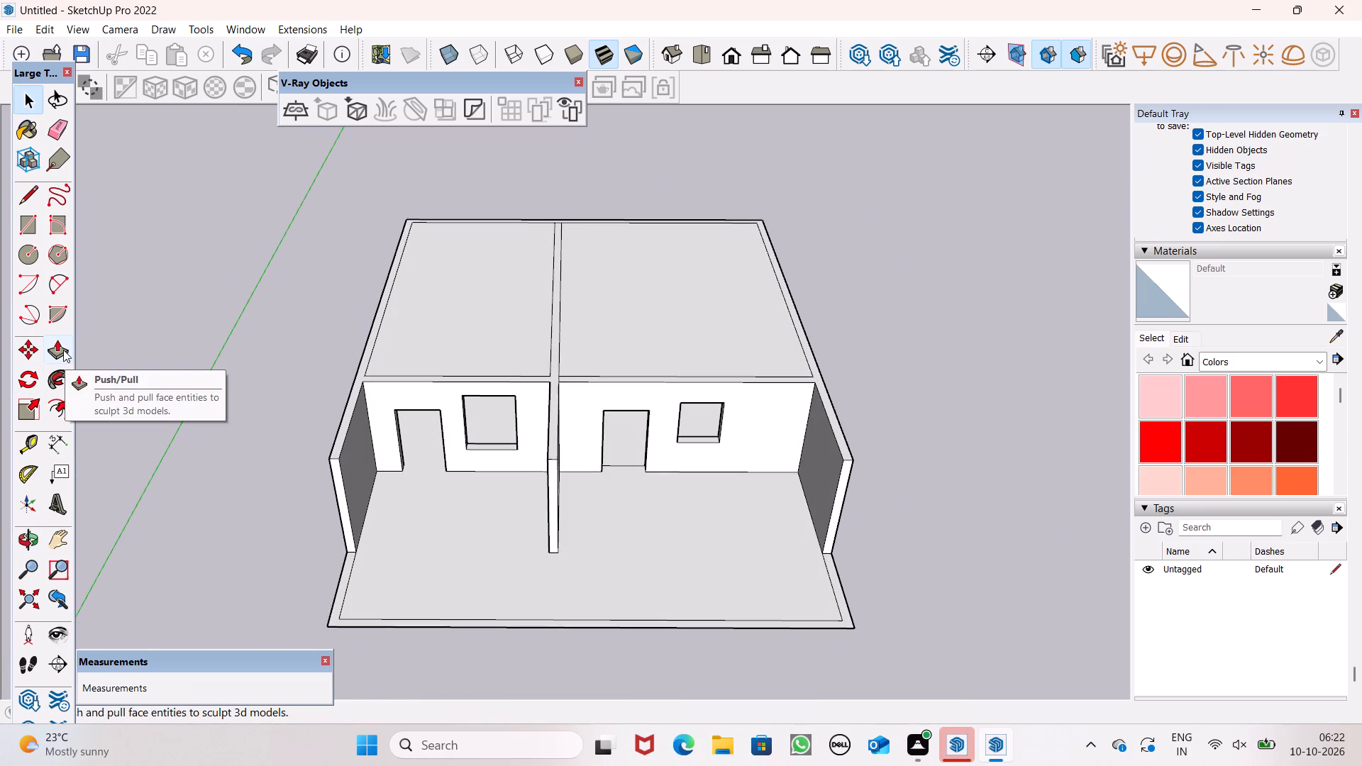
{"action": "scroll", "coordinate": [64, 297], "scroll_direction": "down", "scroll_amount": 2}
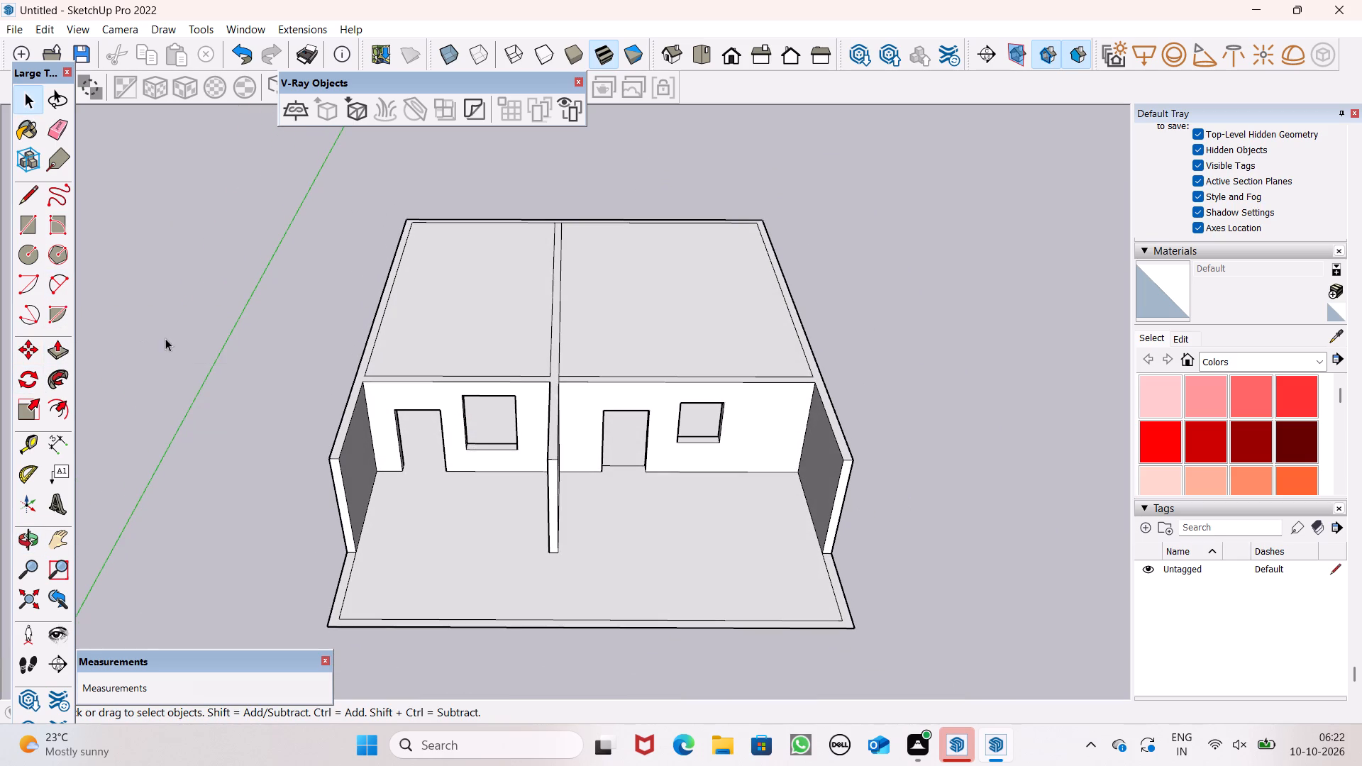
{"action": "scroll", "coordinate": [160, 334], "scroll_direction": "down", "scroll_amount": 2}
{"action": "triple_click", "coordinate": [409, 366]}
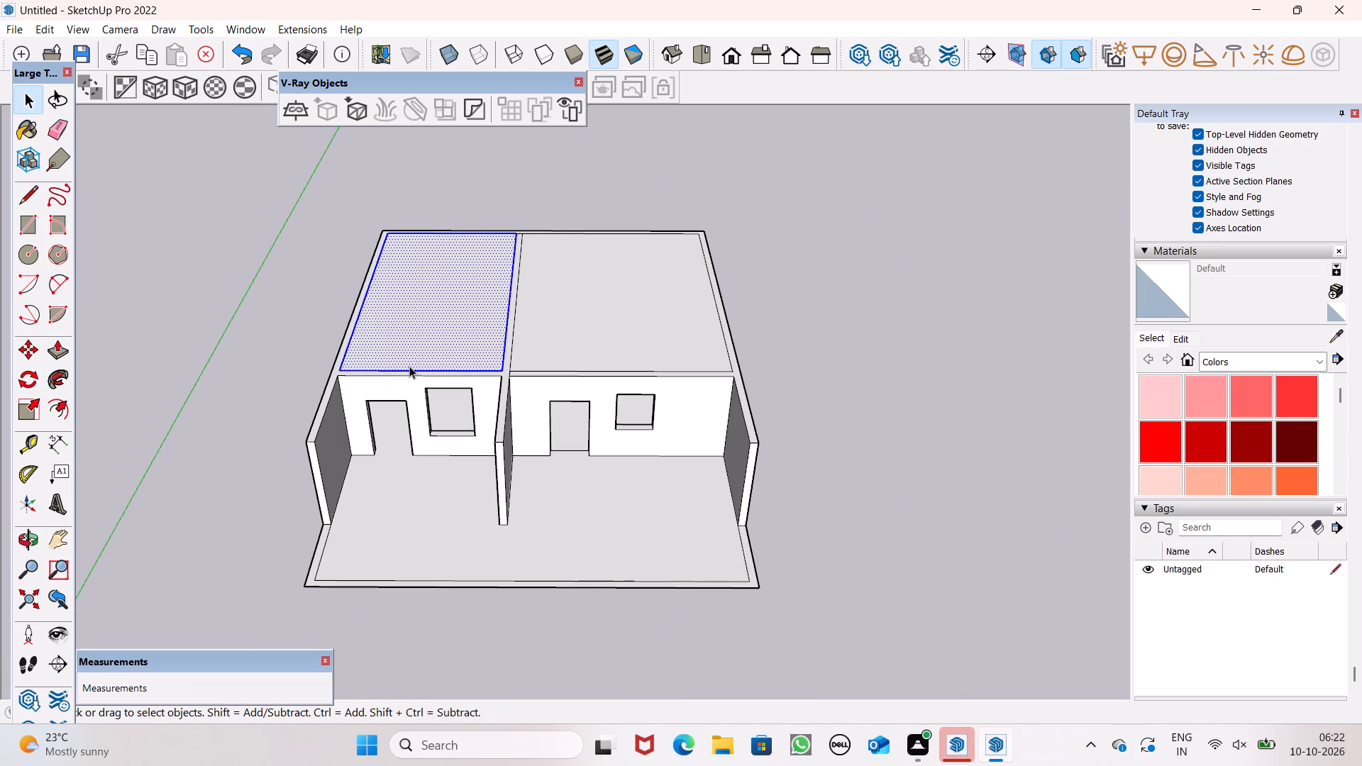
{"action": "triple_click", "coordinate": [409, 366]}
{"action": "right_click", "coordinate": [409, 368]}
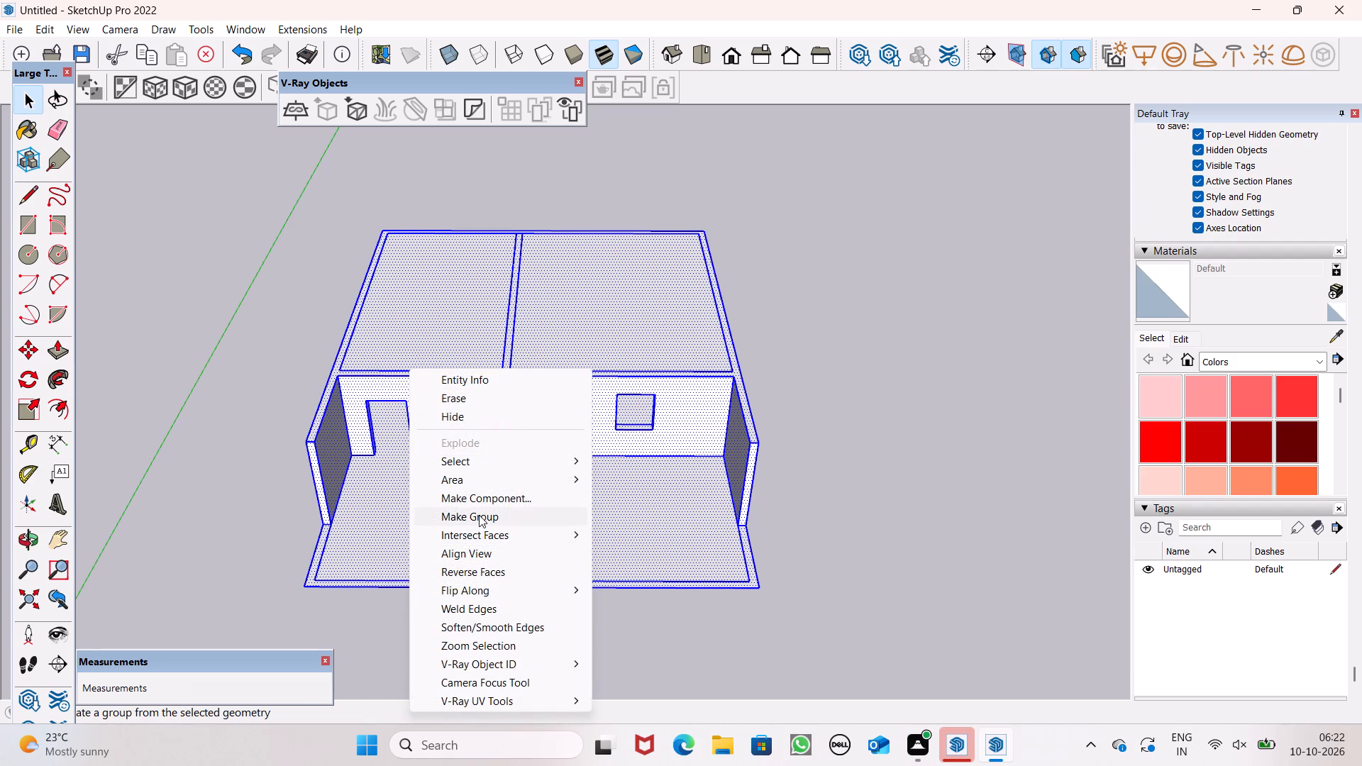
{"action": "left_click", "coordinate": [478, 515]}
{"action": "left_click", "coordinate": [868, 533]}
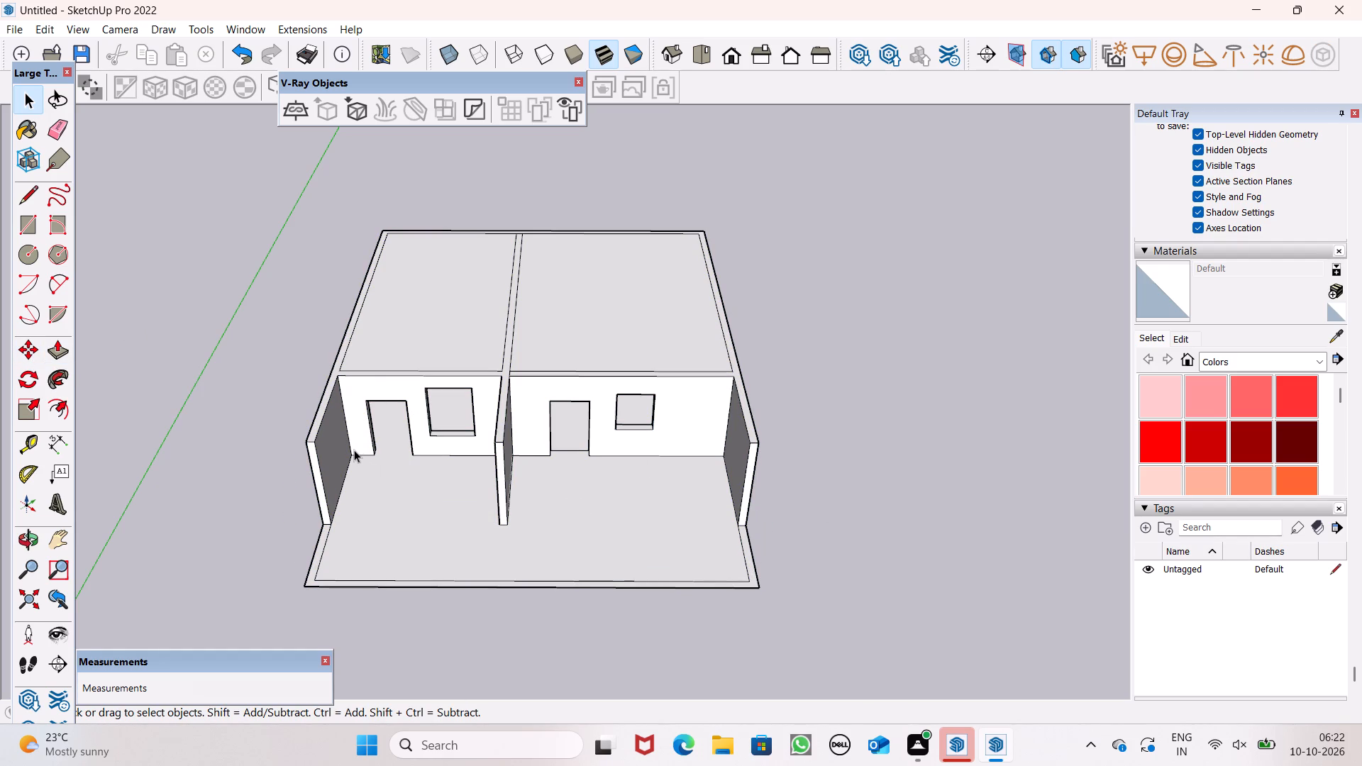
Draw a rectangle about 40' by 39' 3" on the grouped wall tops, from the back corner to the opposite side wall's outer edge.
{"action": "scroll", "coordinate": [417, 435], "scroll_direction": "down", "scroll_amount": 3}
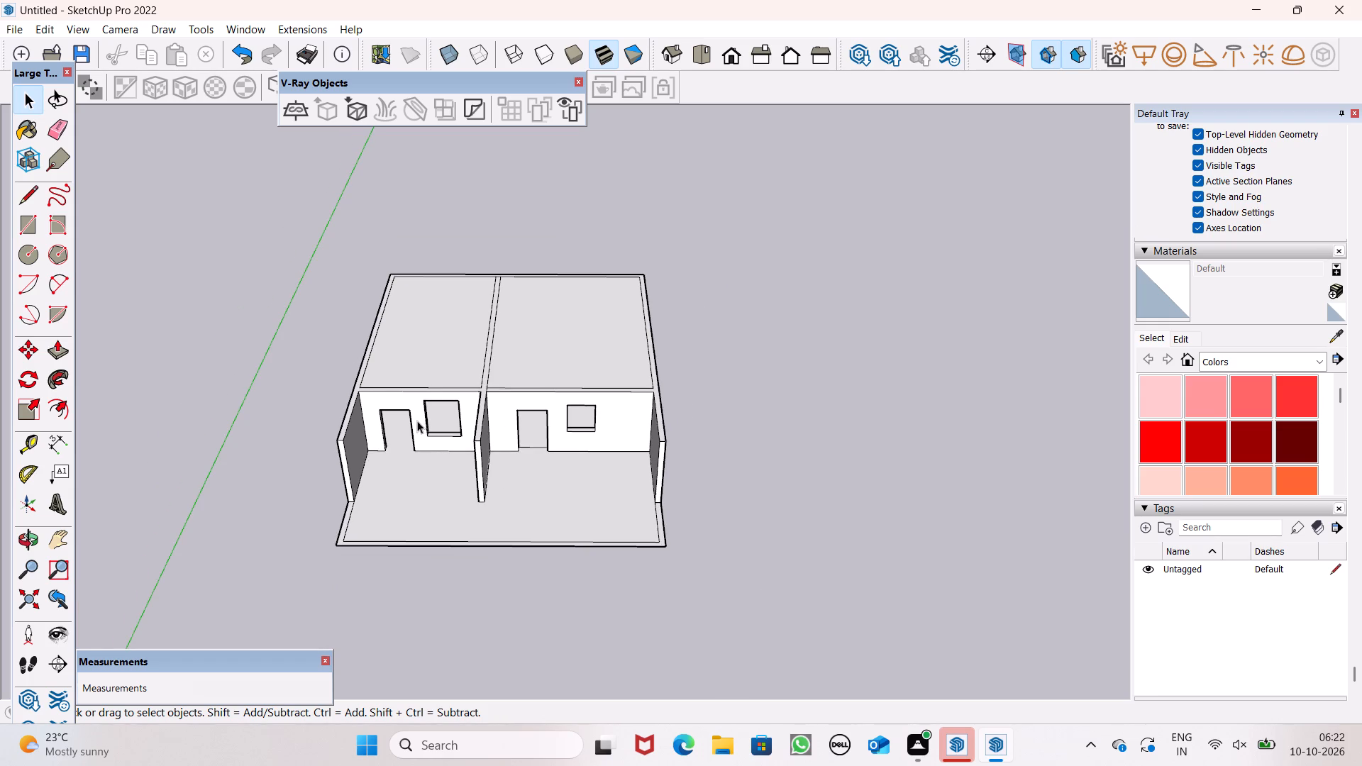
{"action": "scroll", "coordinate": [366, 376], "scroll_direction": "down", "scroll_amount": 2}
{"action": "middle_click_drag", "start_coordinate": [379, 399], "coordinate": [389, 572]}
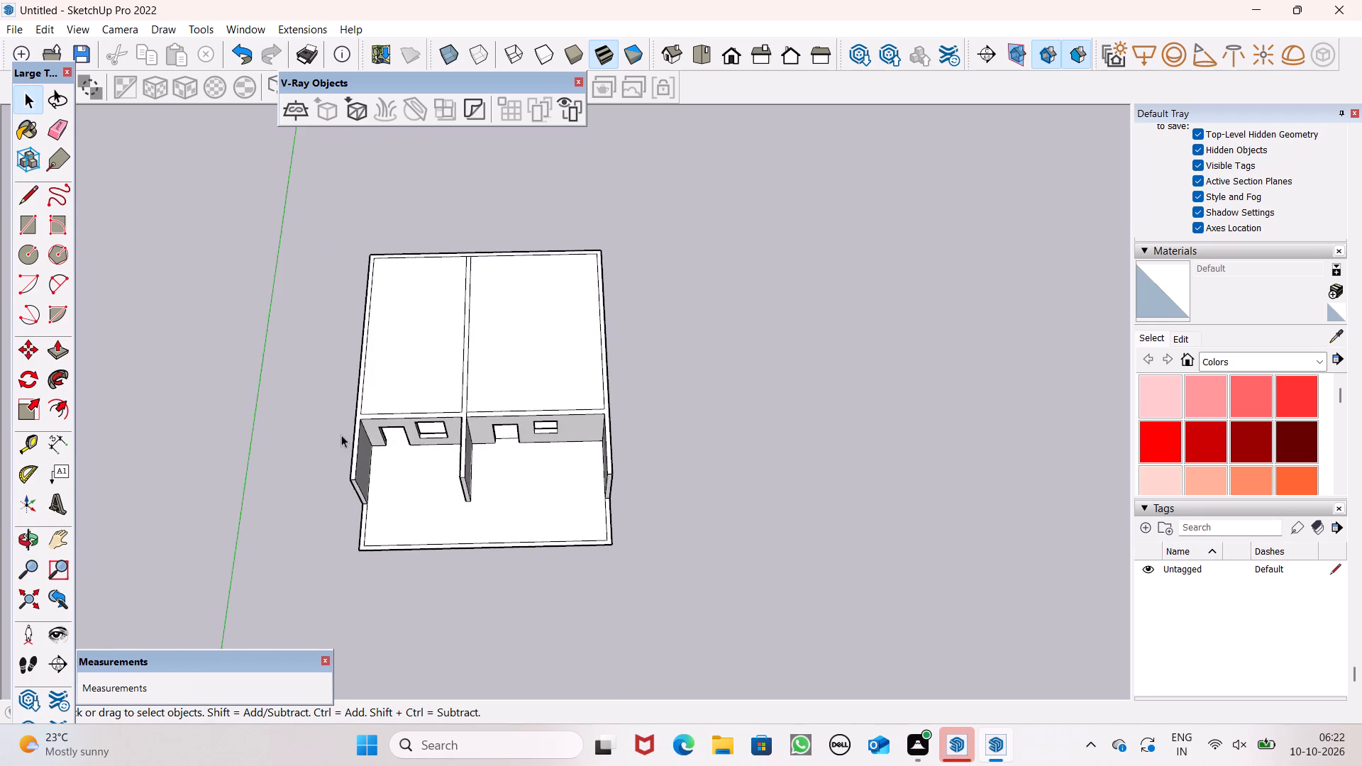
{"action": "scroll", "coordinate": [341, 435], "scroll_direction": "down", "scroll_amount": 3}
{"action": "middle_click_drag", "start_coordinate": [458, 454], "coordinate": [408, 390]}
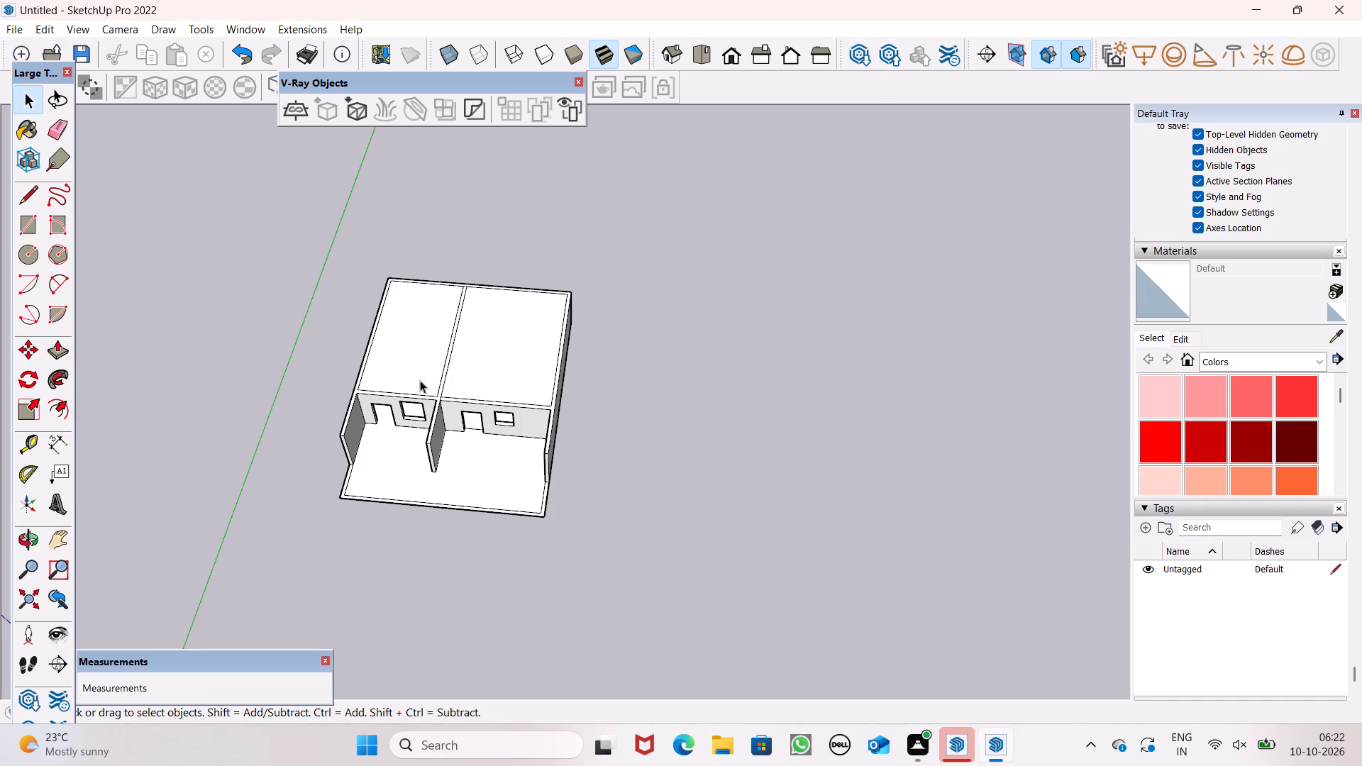
{"action": "middle_click_drag", "start_coordinate": [420, 380], "coordinate": [487, 333]}
{"action": "scroll", "coordinate": [392, 342], "scroll_direction": "up", "scroll_amount": 4}
{"action": "scroll", "coordinate": [391, 342], "scroll_direction": "down", "scroll_amount": 1}
{"action": "scroll", "coordinate": [391, 342], "scroll_direction": "up", "scroll_amount": 5}
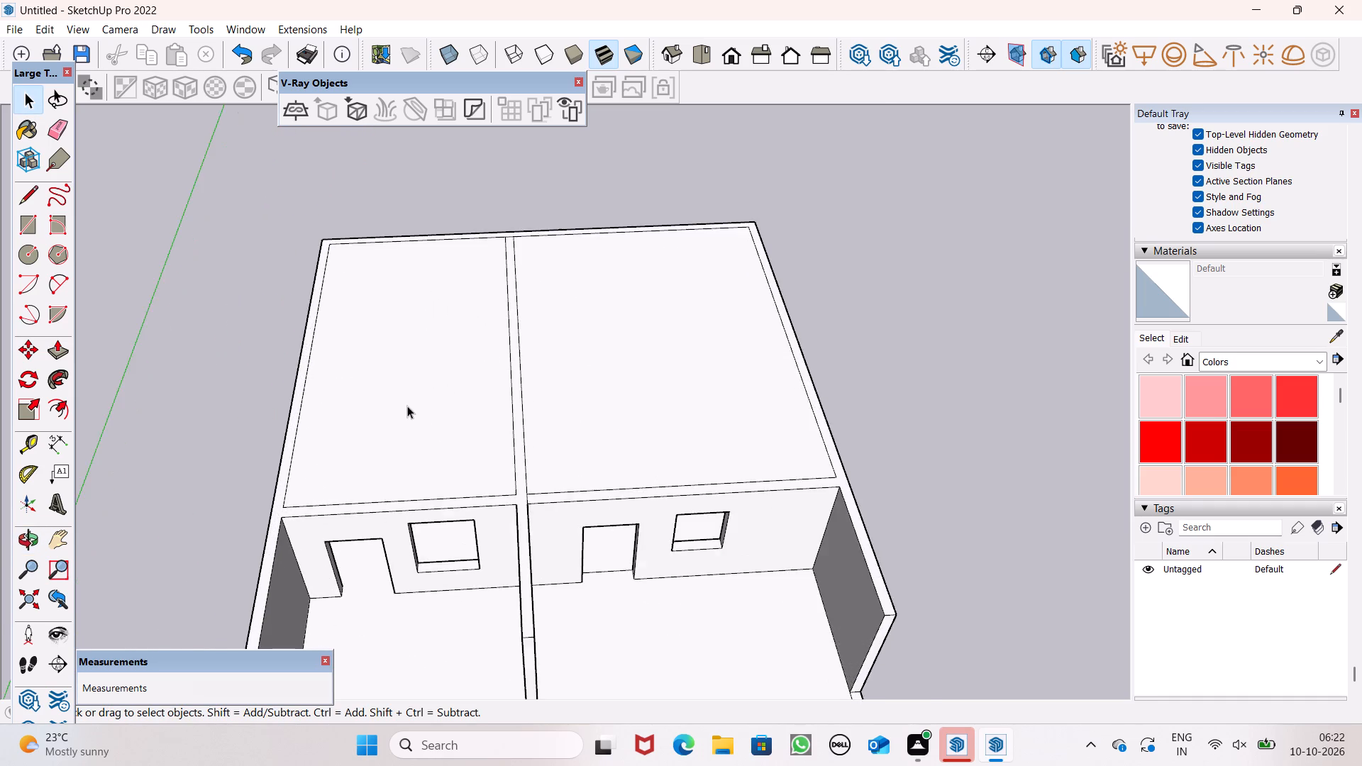
{"action": "scroll", "coordinate": [407, 406], "scroll_direction": "up", "scroll_amount": 2}
{"action": "middle_click_drag", "start_coordinate": [407, 406], "coordinate": [401, 398]}
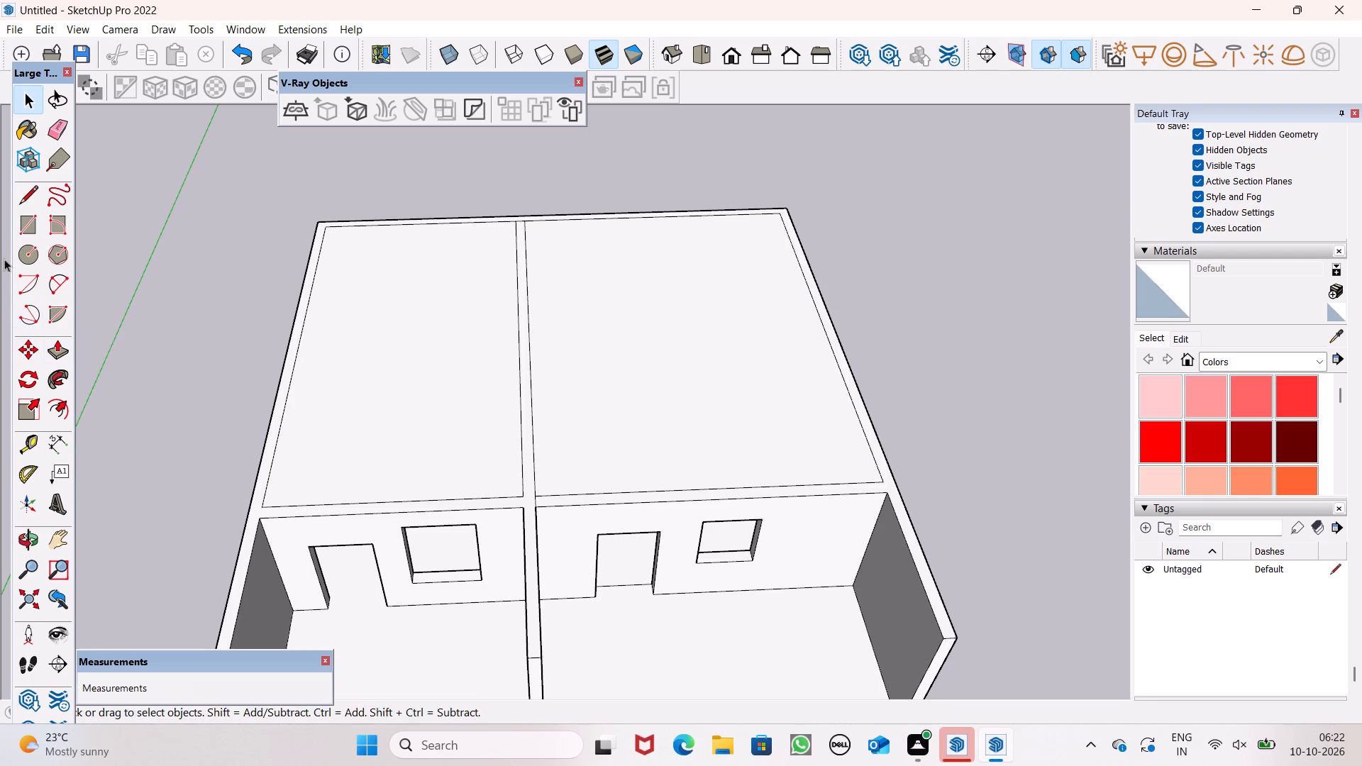
{"action": "left_click", "coordinate": [25, 196]}
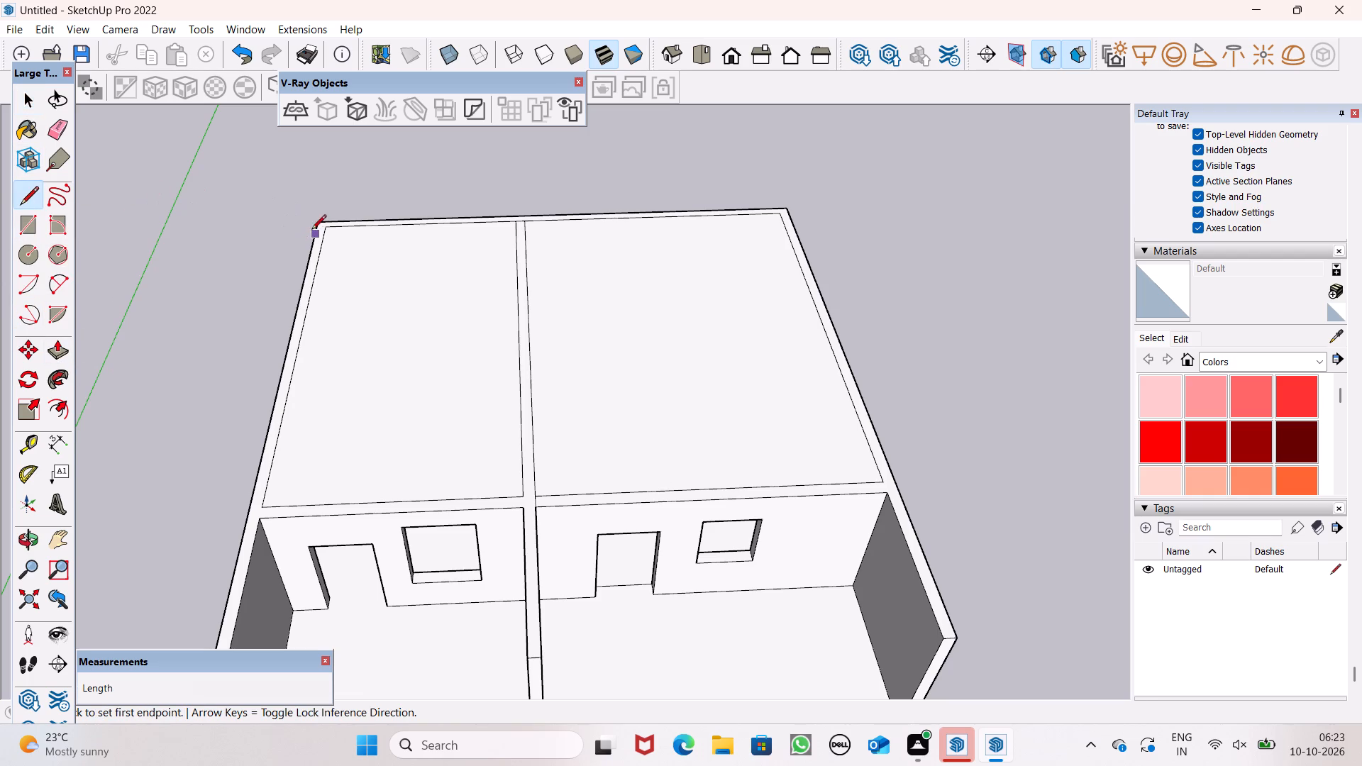
{"action": "left_click", "coordinate": [316, 227]}
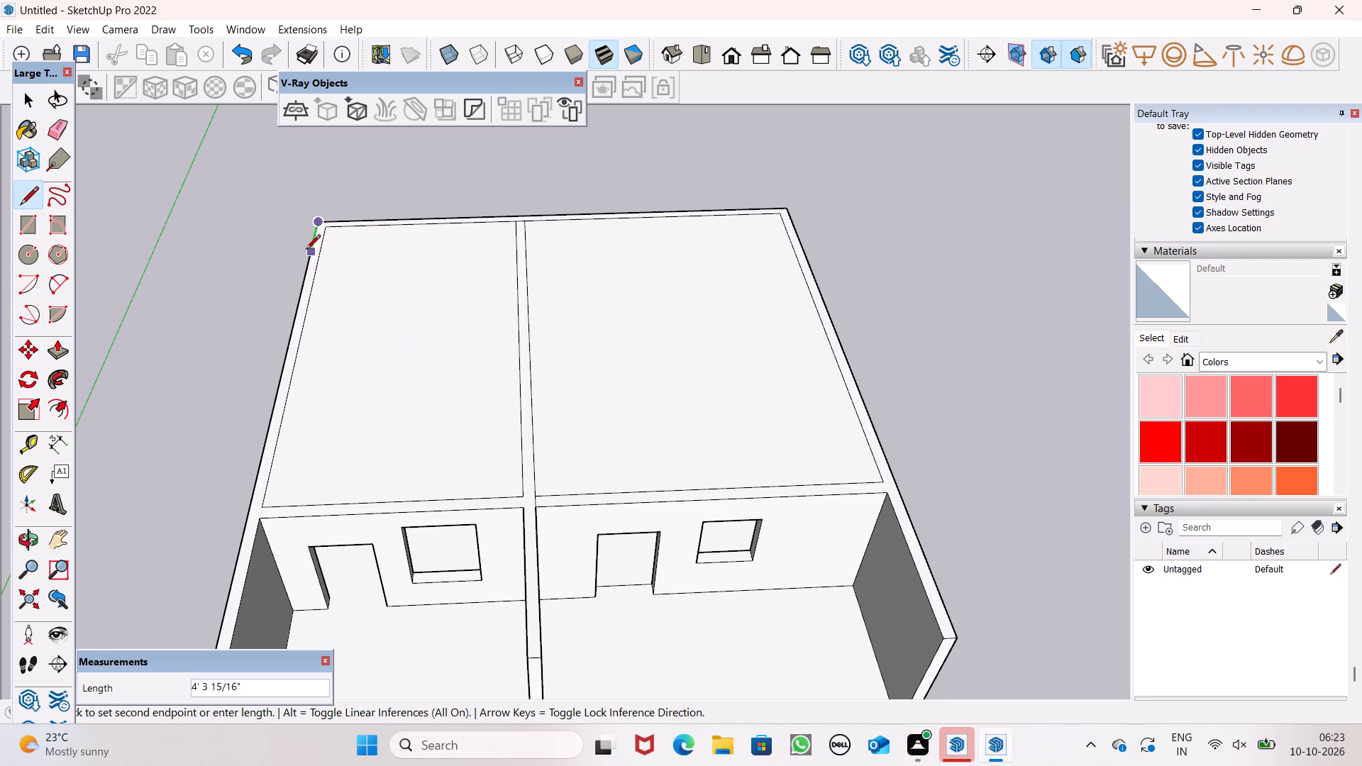
{"action": "left_click", "coordinate": [26, 233]}
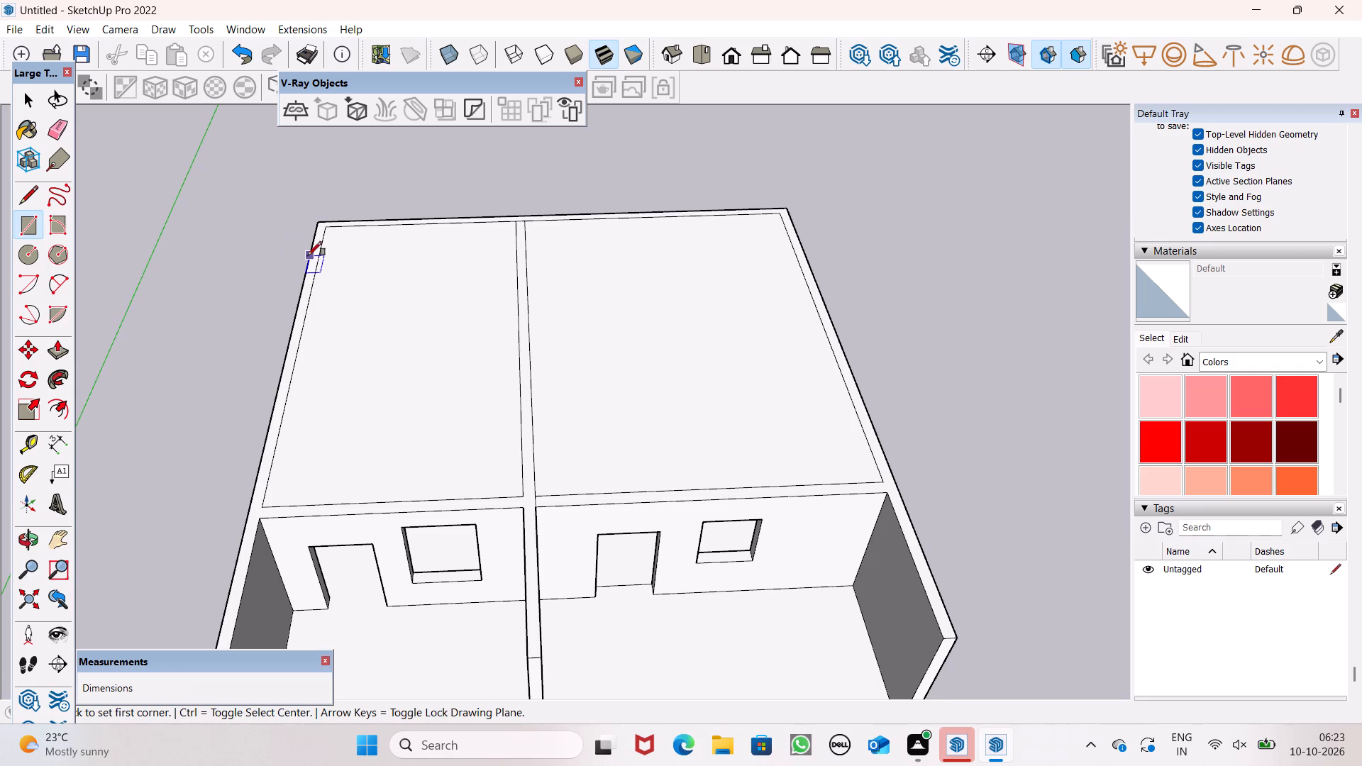
{"action": "left_click", "coordinate": [312, 228]}
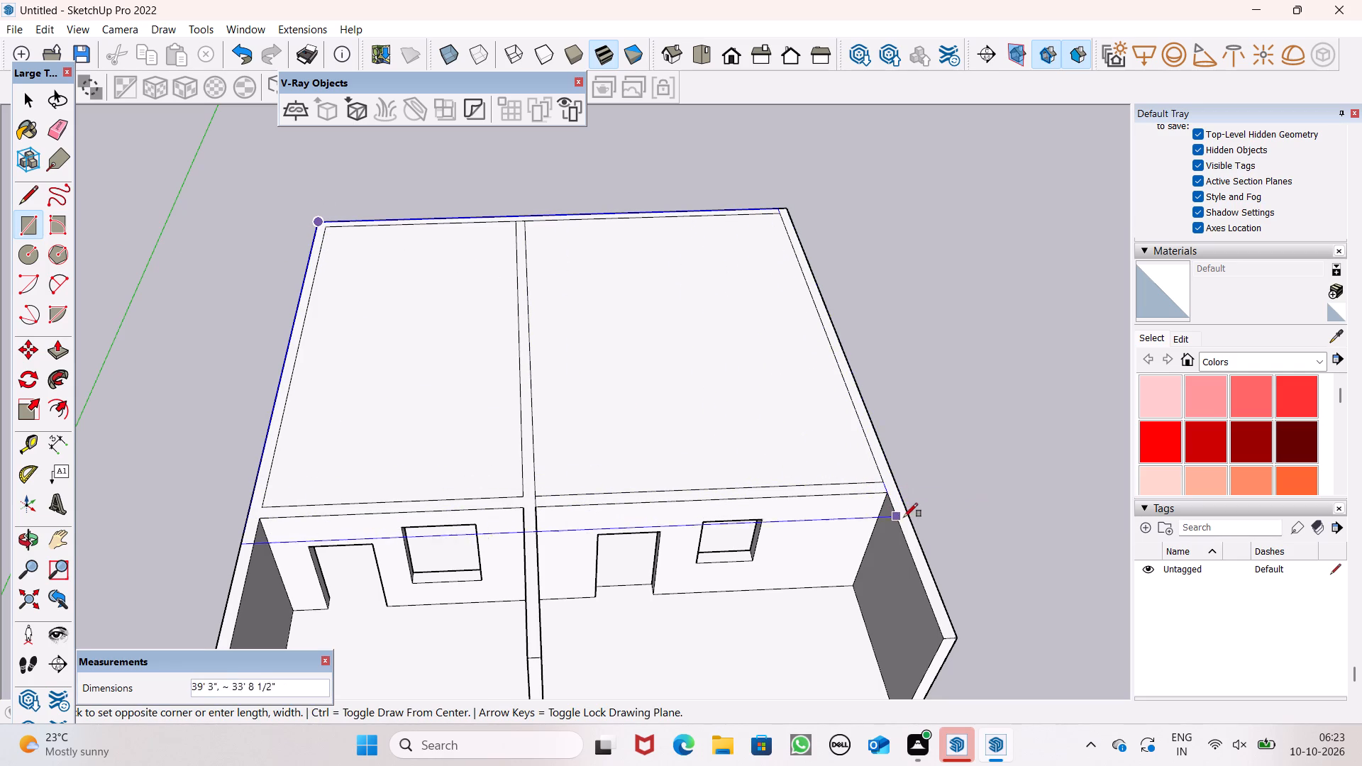
{"action": "scroll", "coordinate": [929, 550], "scroll_direction": "down", "scroll_amount": 4}
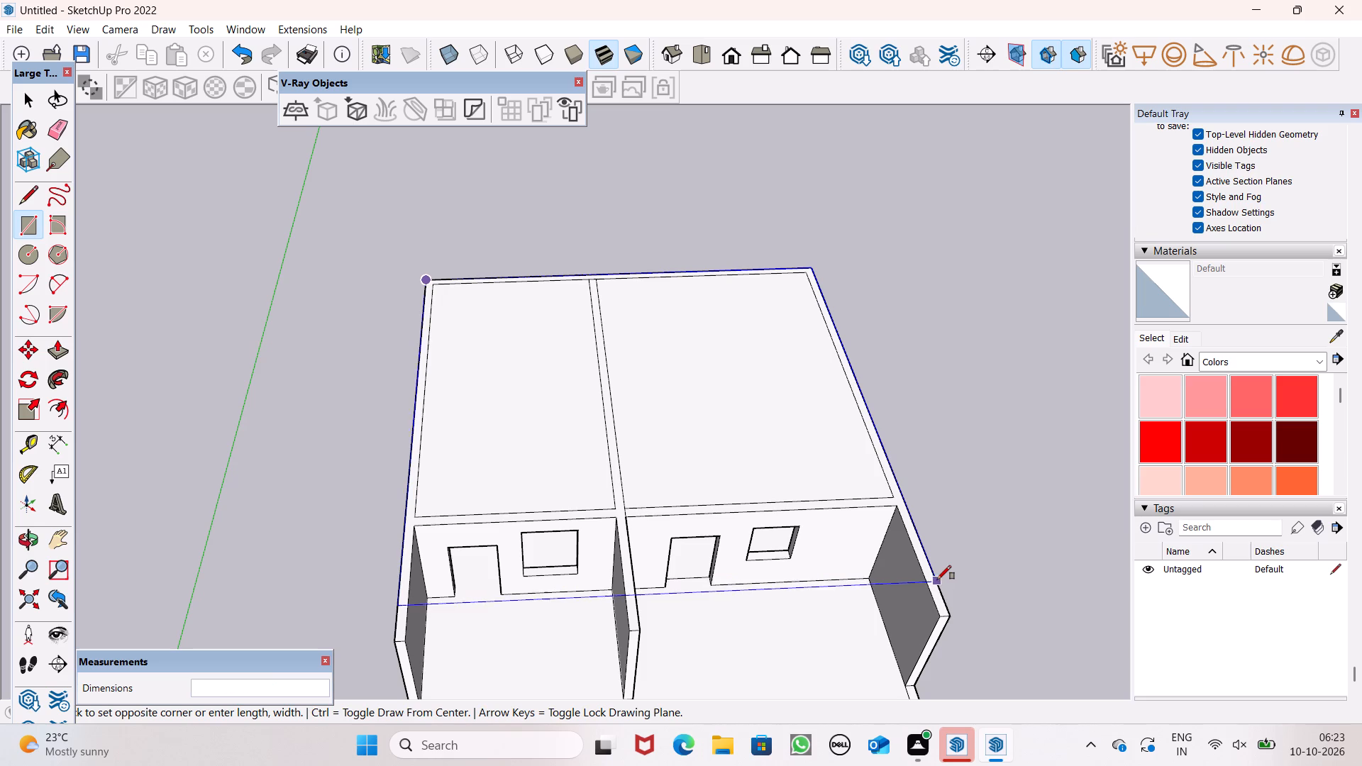
{"action": "scroll", "coordinate": [937, 570], "scroll_direction": "down", "scroll_amount": 2}
{"action": "middle_click_drag", "start_coordinate": [930, 580], "coordinate": [934, 609]}
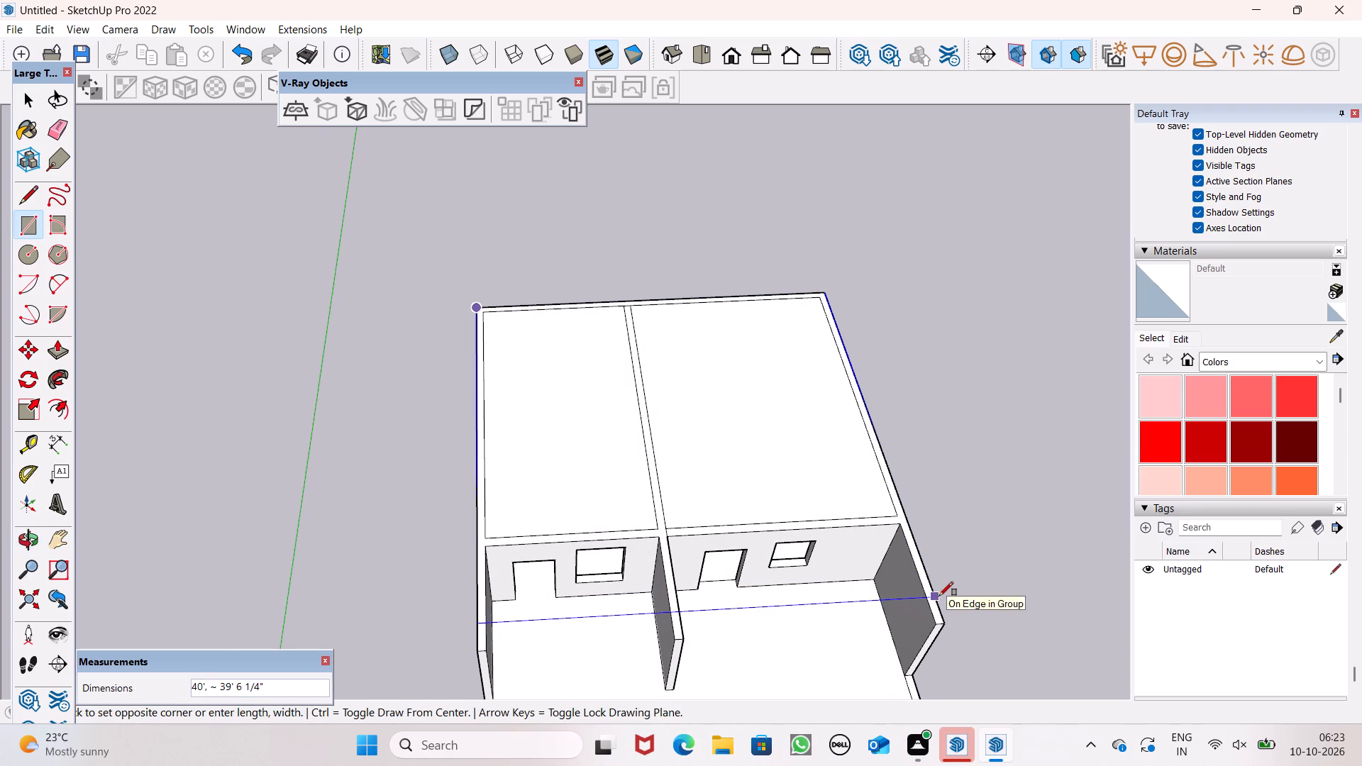
{"action": "left_click", "coordinate": [937, 594]}
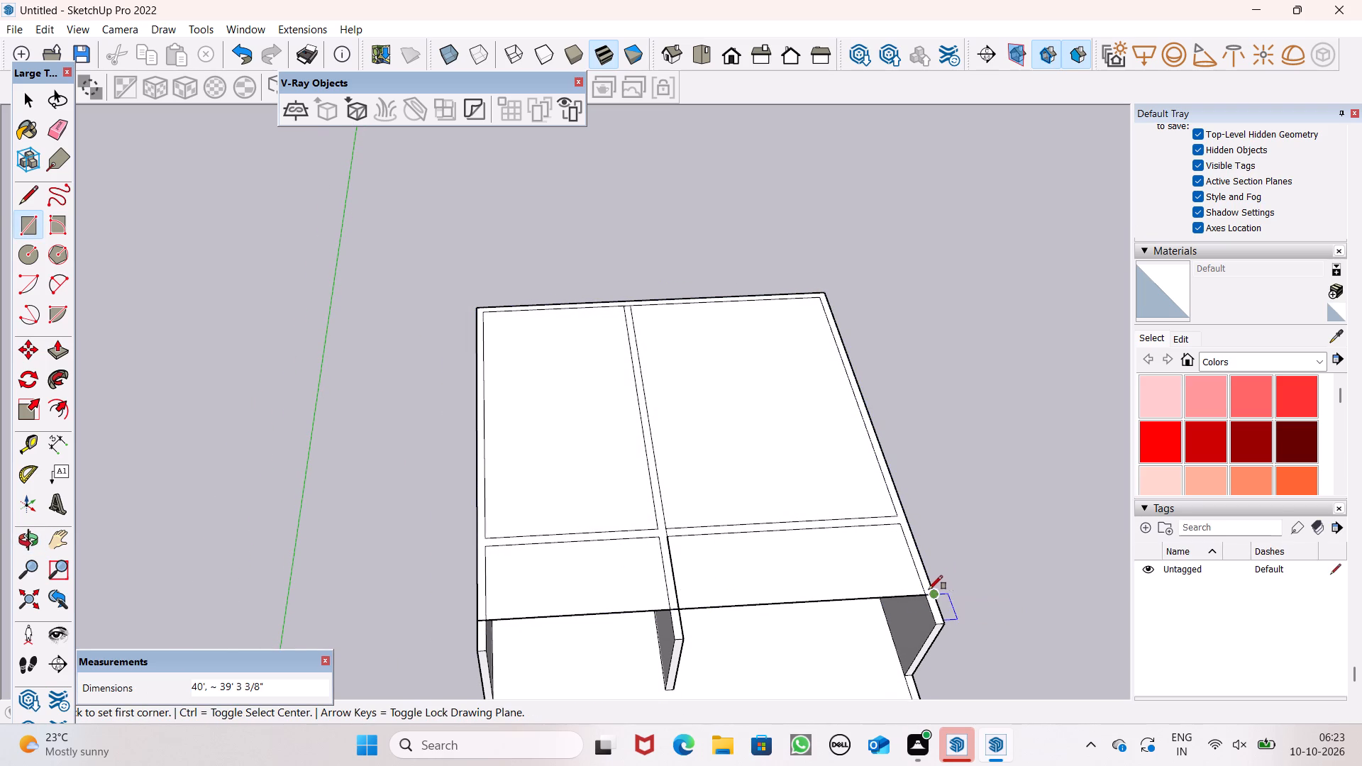
Move the new rectangular face off the grouped ground-floor walls to the open space beside the building.
{"action": "scroll", "coordinate": [220, 335], "scroll_direction": "down", "scroll_amount": 6}
{"action": "middle_click_drag", "start_coordinate": [586, 453], "coordinate": [546, 394]}
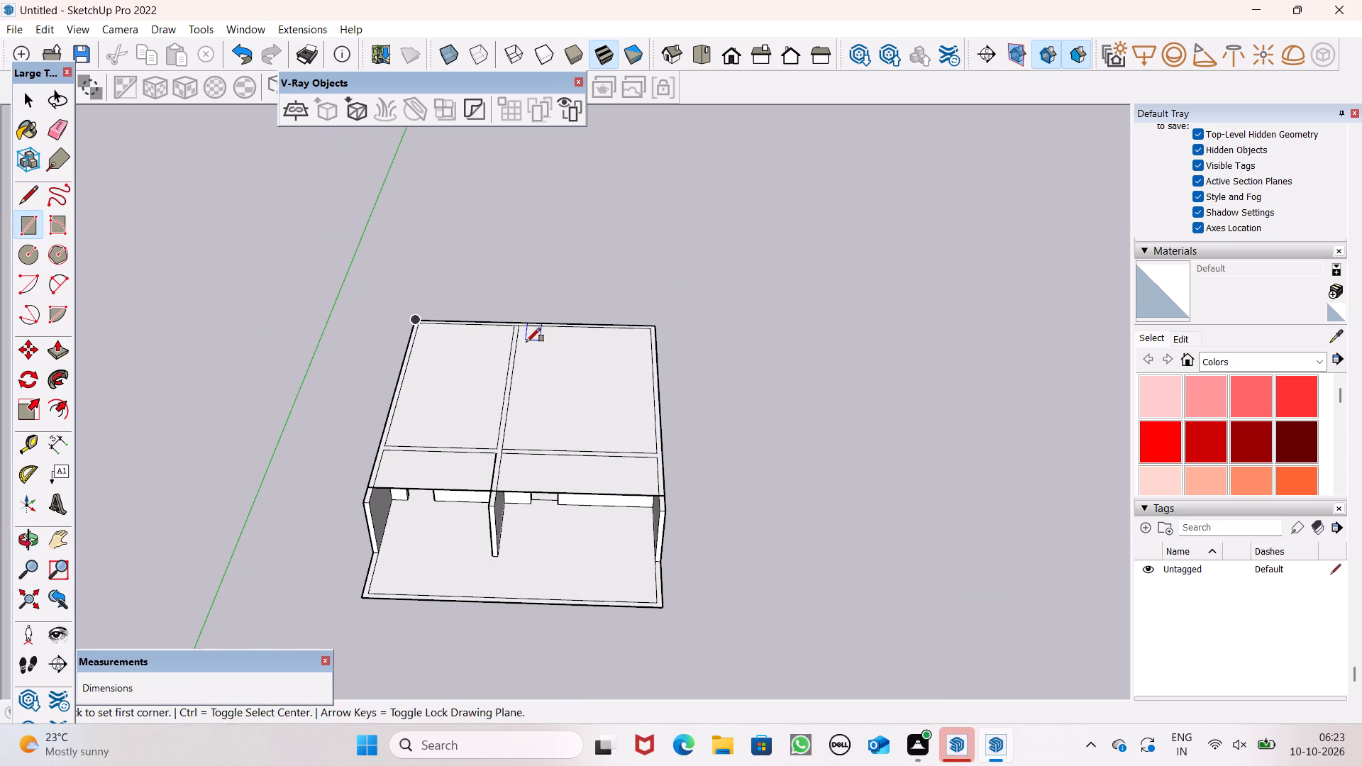
{"action": "key", "text": "space"}
{"action": "left_click", "coordinate": [598, 487]}
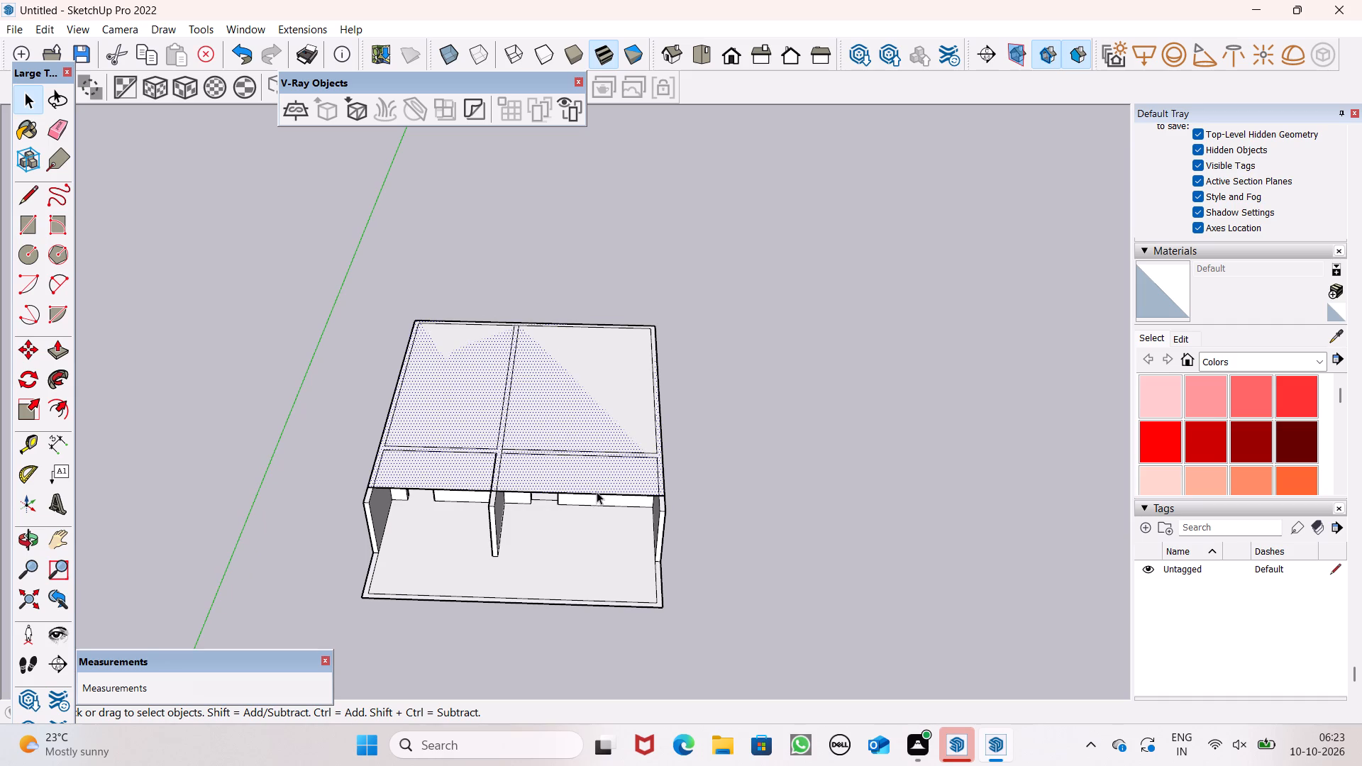
{"action": "key", "text": "m"}
{"action": "key", "text": "Return"}
{"action": "left_click_drag", "start_coordinate": [594, 488], "coordinate": [896, 468]}
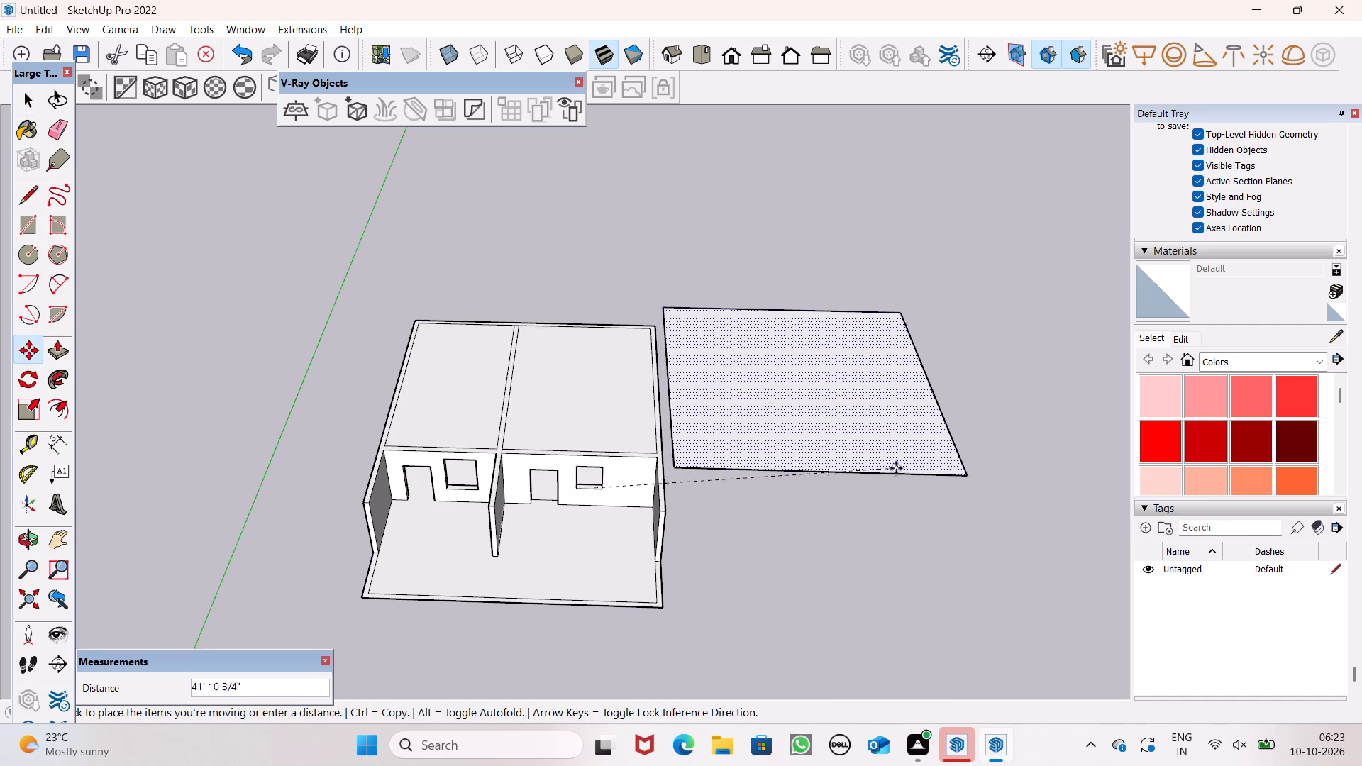
{"action": "left_click_drag", "start_coordinate": [896, 468], "coordinate": [990, 508]}
{"action": "key", "text": "space"}
{"action": "left_click_drag", "start_coordinate": [932, 553], "coordinate": [925, 553]}
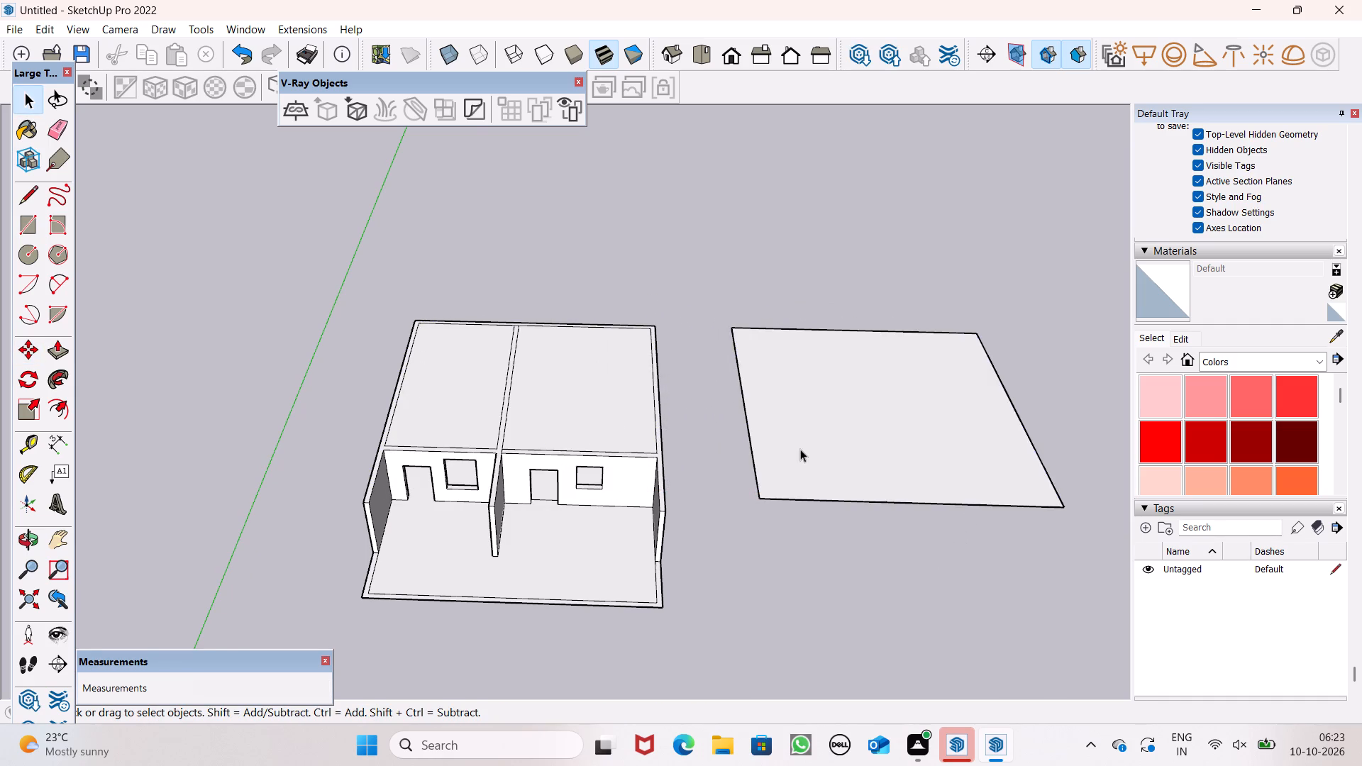
Offset the moved face's outline 9" inward.
{"action": "scroll", "coordinate": [800, 449], "scroll_direction": "down", "scroll_amount": 7}
{"action": "middle_click_drag", "start_coordinate": [810, 454], "coordinate": [743, 274]}
{"action": "scroll", "coordinate": [834, 422], "scroll_direction": "down", "scroll_amount": 2}
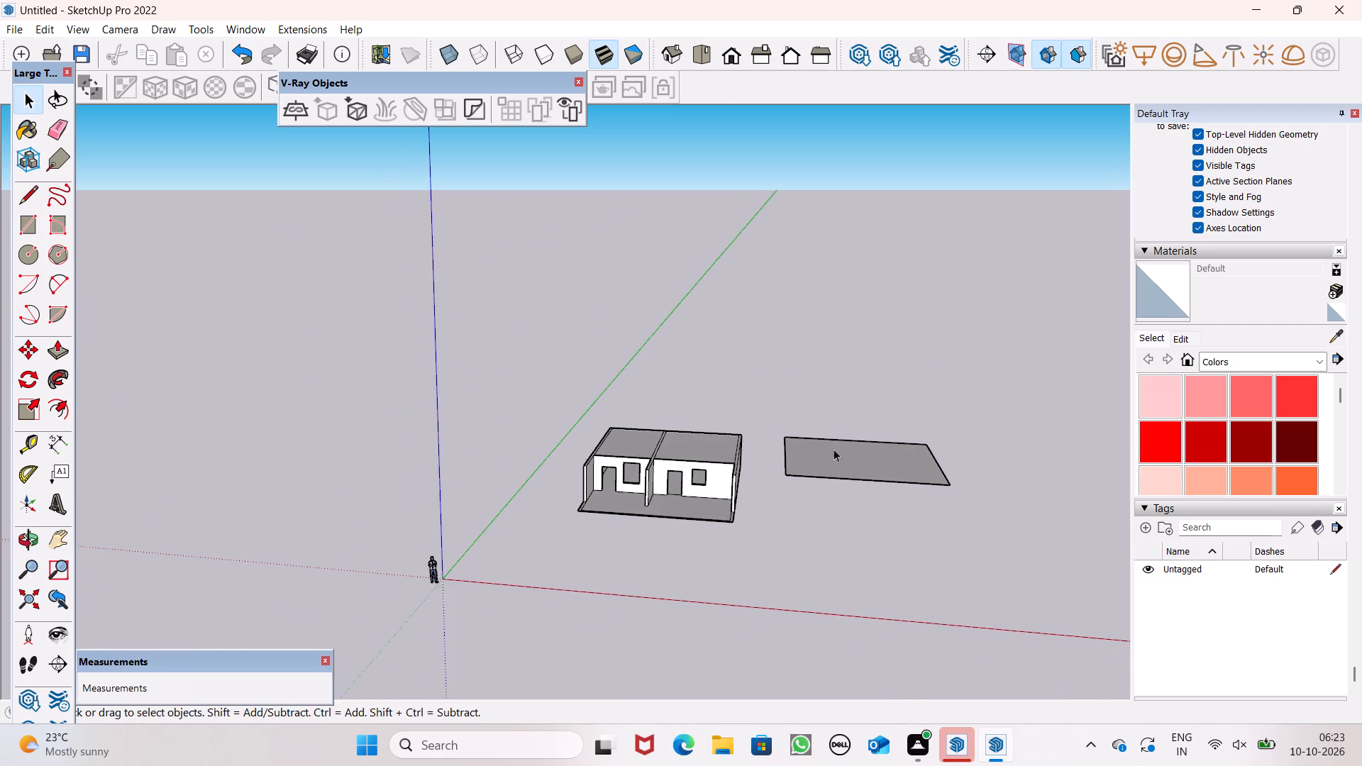
{"action": "scroll", "coordinate": [842, 465], "scroll_direction": "up", "scroll_amount": 4}
{"action": "middle_click_drag", "start_coordinate": [860, 476], "coordinate": [893, 673]}
{"action": "scroll", "coordinate": [903, 423], "scroll_direction": "up", "scroll_amount": 7}
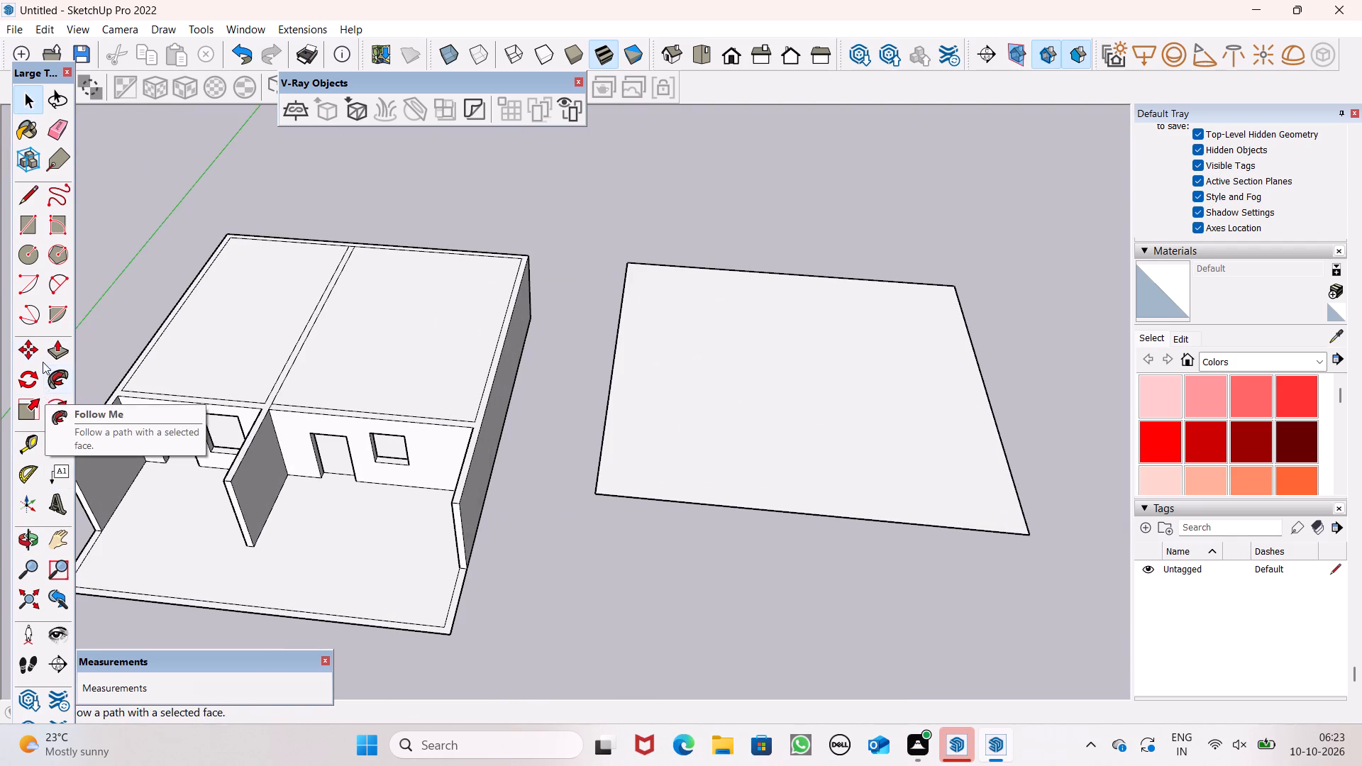
{"action": "left_click", "coordinate": [56, 411]}
{"action": "middle_click_drag", "start_coordinate": [490, 394], "coordinate": [552, 573]}
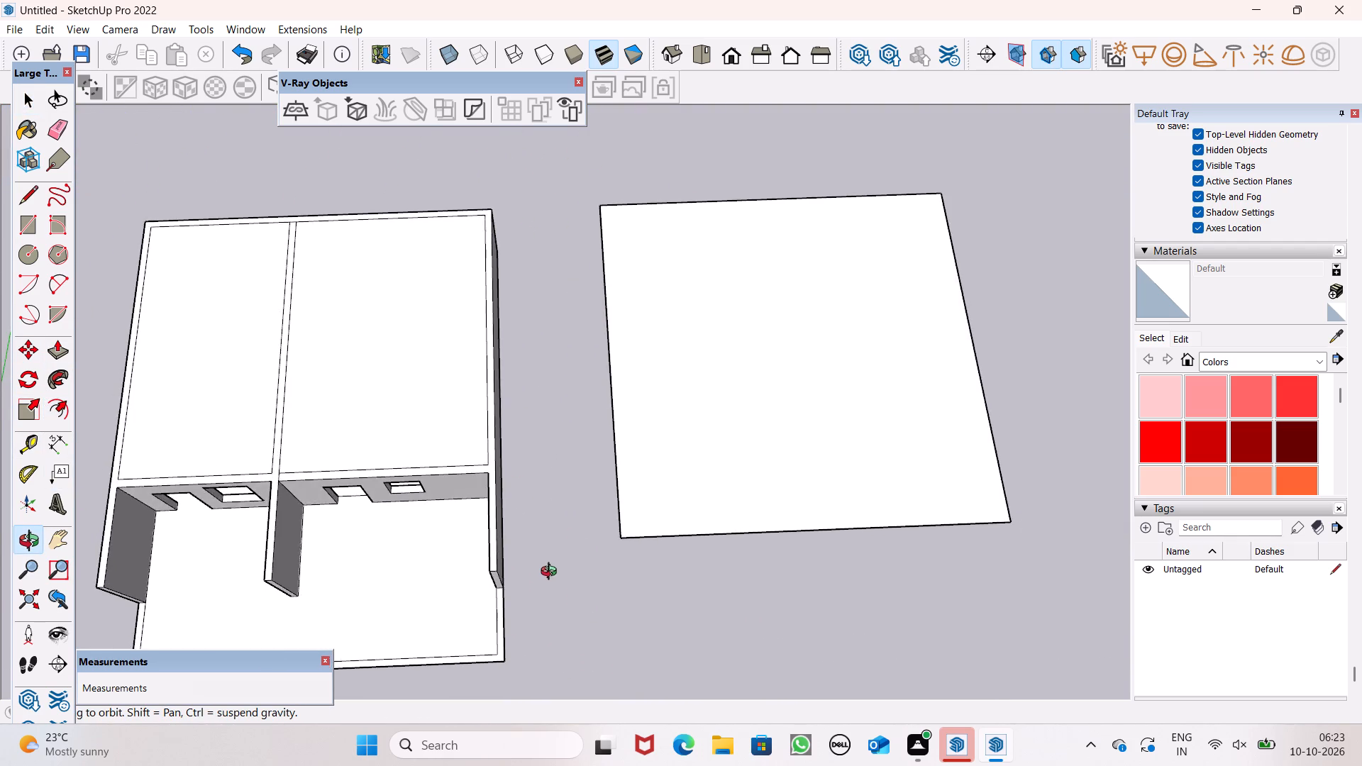
{"action": "middle_click_drag", "start_coordinate": [552, 573], "coordinate": [478, 614]}
{"action": "left_click_drag", "start_coordinate": [751, 321], "coordinate": [748, 311]}
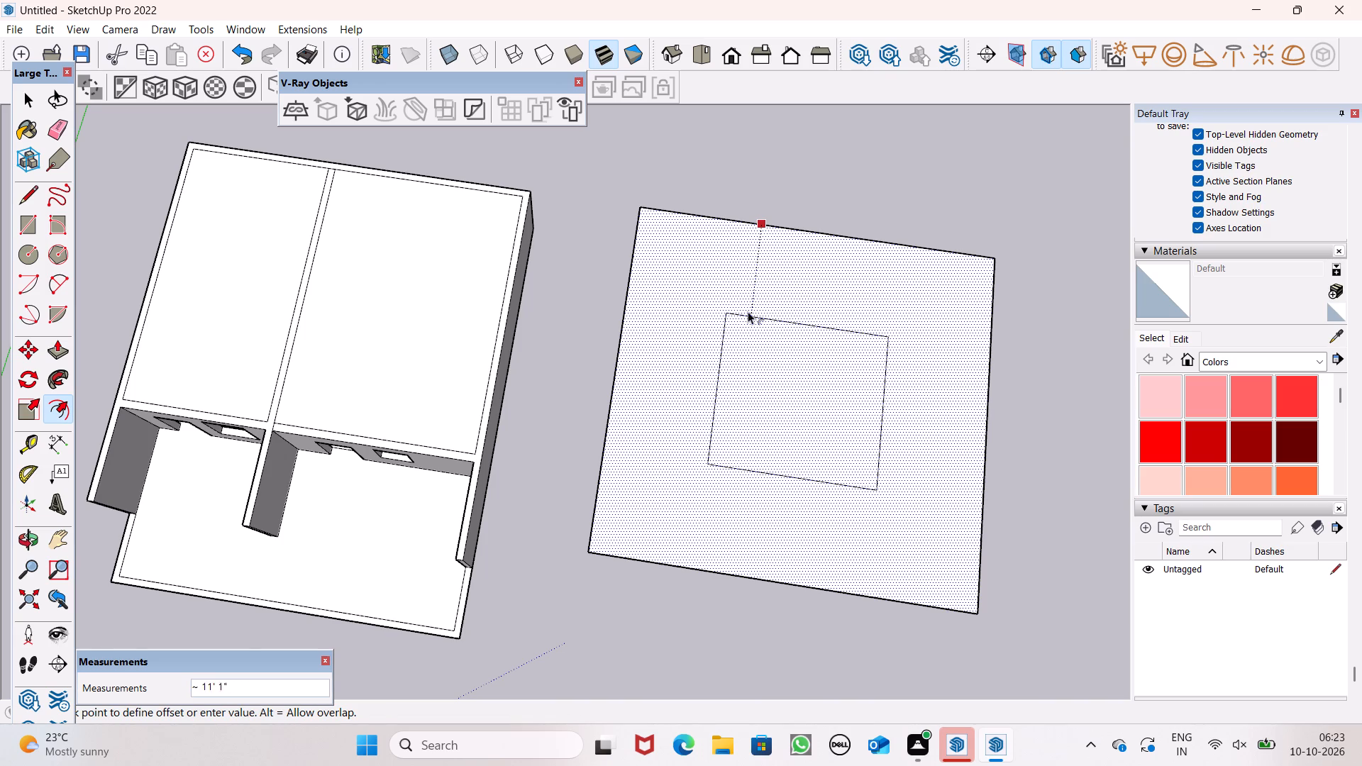
{"action": "left_click_drag", "start_coordinate": [748, 311], "coordinate": [751, 276]}
{"action": "type", "text": "9\""}
{"action": "key", "text": "Return"}
{"action": "key", "text": "space"}
Draw a 9" line from the inner outline's front corner nearest the building straight out to the front outer edge.
{"action": "scroll", "coordinate": [477, 306], "scroll_direction": "down", "scroll_amount": 4}
{"action": "middle_click_drag", "start_coordinate": [742, 460], "coordinate": [816, 461]}
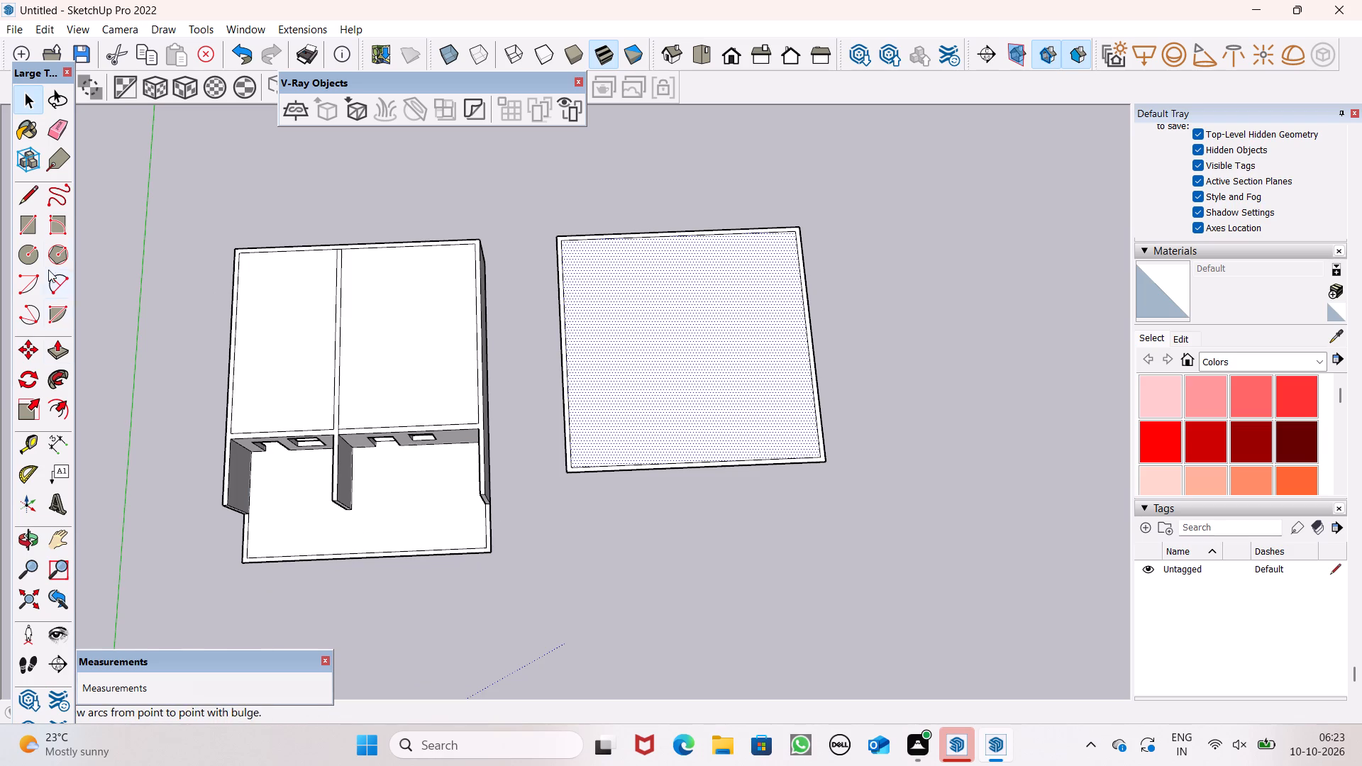
{"action": "left_click", "coordinate": [36, 198]}
{"action": "scroll", "coordinate": [638, 450], "scroll_direction": "up", "scroll_amount": 4}
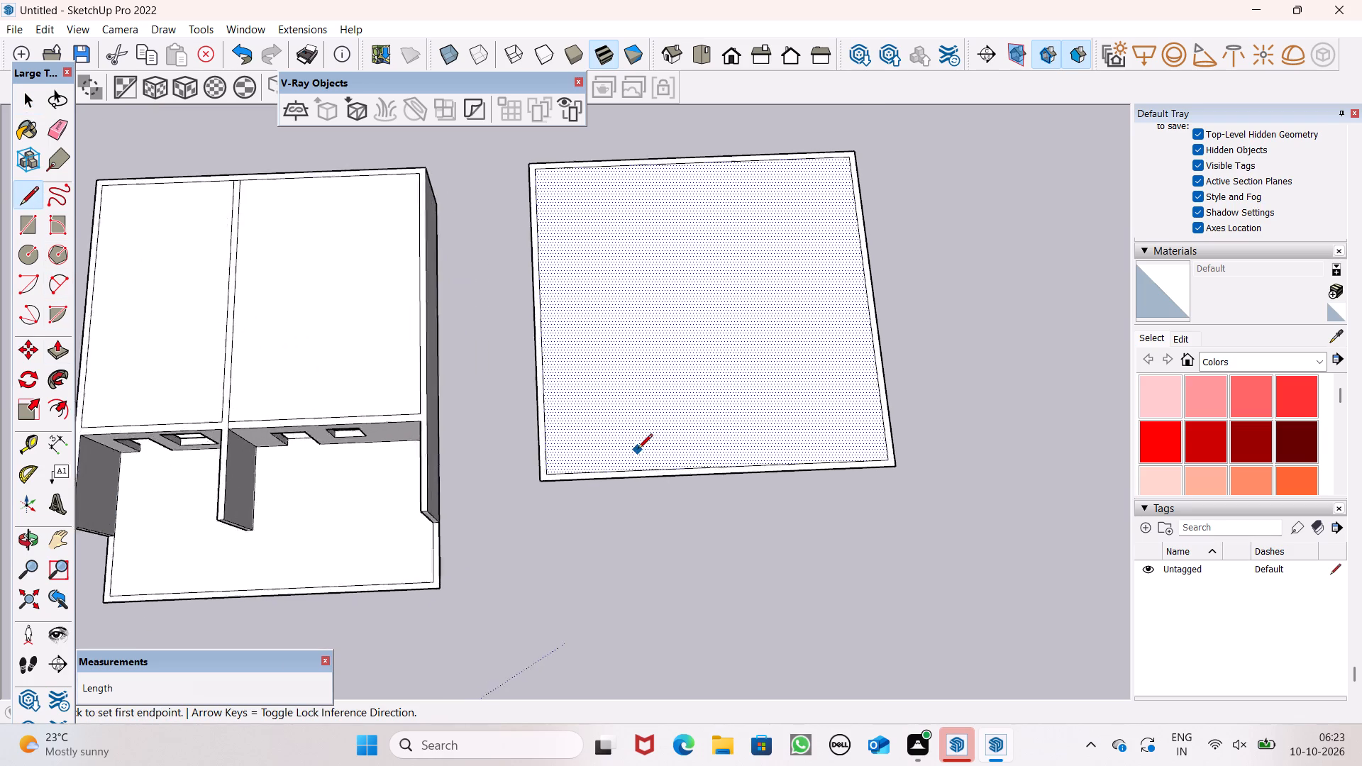
{"action": "scroll", "coordinate": [638, 450], "scroll_direction": "up", "scroll_amount": 5}
{"action": "scroll", "coordinate": [571, 482], "scroll_direction": "up", "scroll_amount": 5}
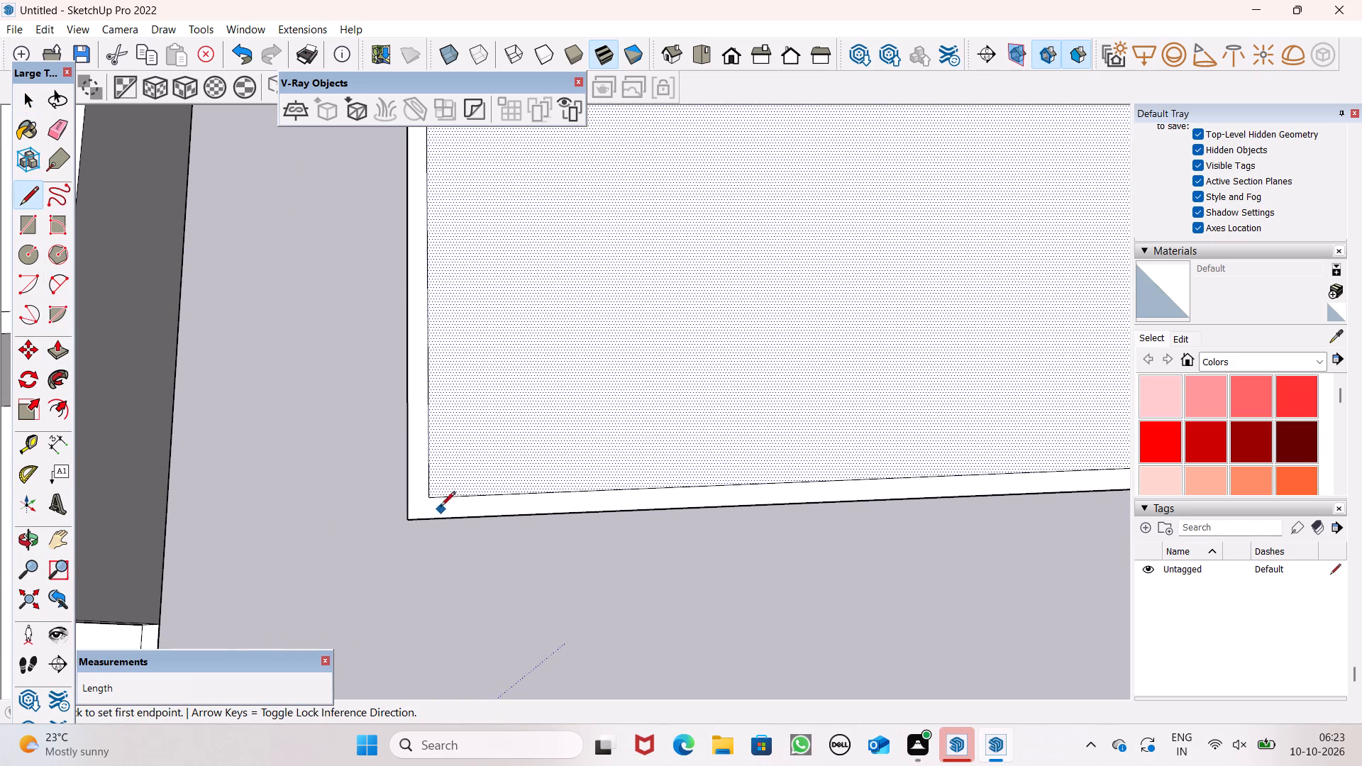
{"action": "left_click", "coordinate": [430, 492]}
{"action": "left_click", "coordinate": [426, 522]}
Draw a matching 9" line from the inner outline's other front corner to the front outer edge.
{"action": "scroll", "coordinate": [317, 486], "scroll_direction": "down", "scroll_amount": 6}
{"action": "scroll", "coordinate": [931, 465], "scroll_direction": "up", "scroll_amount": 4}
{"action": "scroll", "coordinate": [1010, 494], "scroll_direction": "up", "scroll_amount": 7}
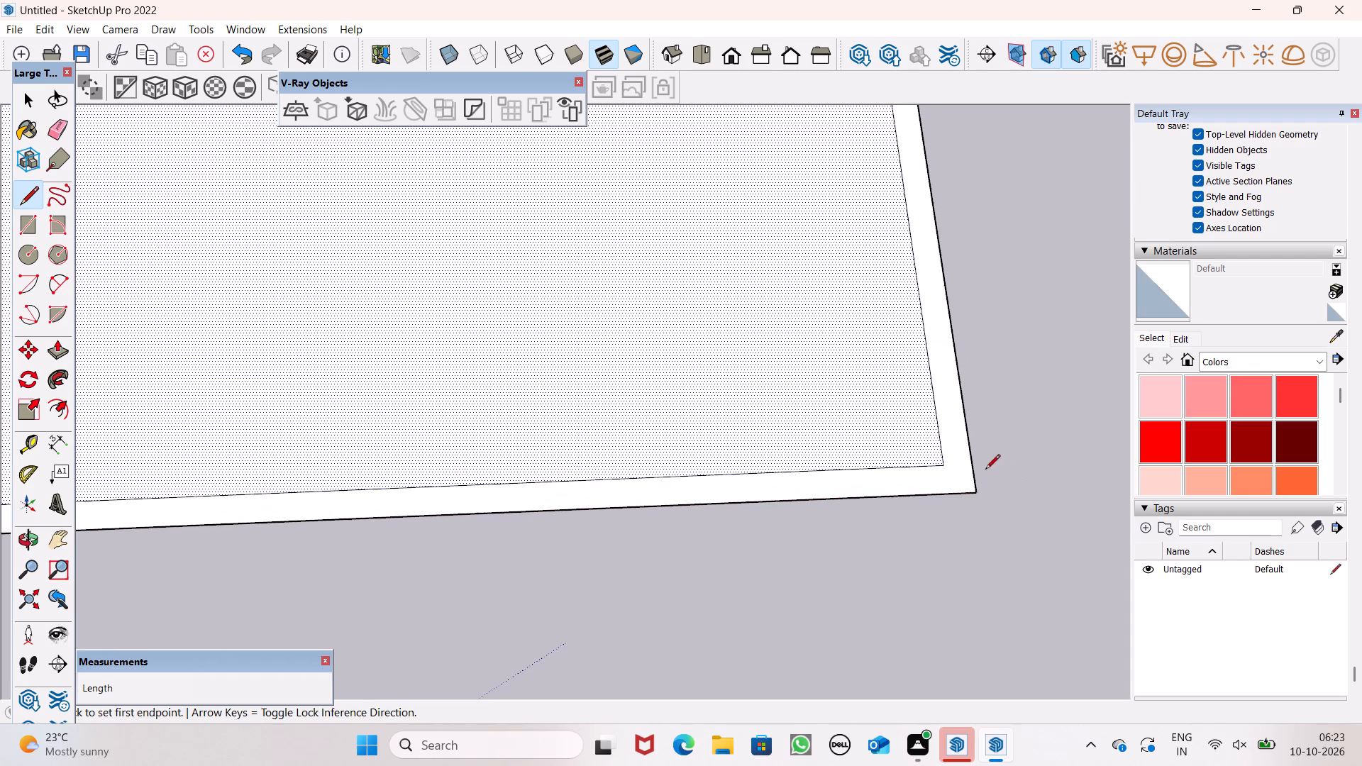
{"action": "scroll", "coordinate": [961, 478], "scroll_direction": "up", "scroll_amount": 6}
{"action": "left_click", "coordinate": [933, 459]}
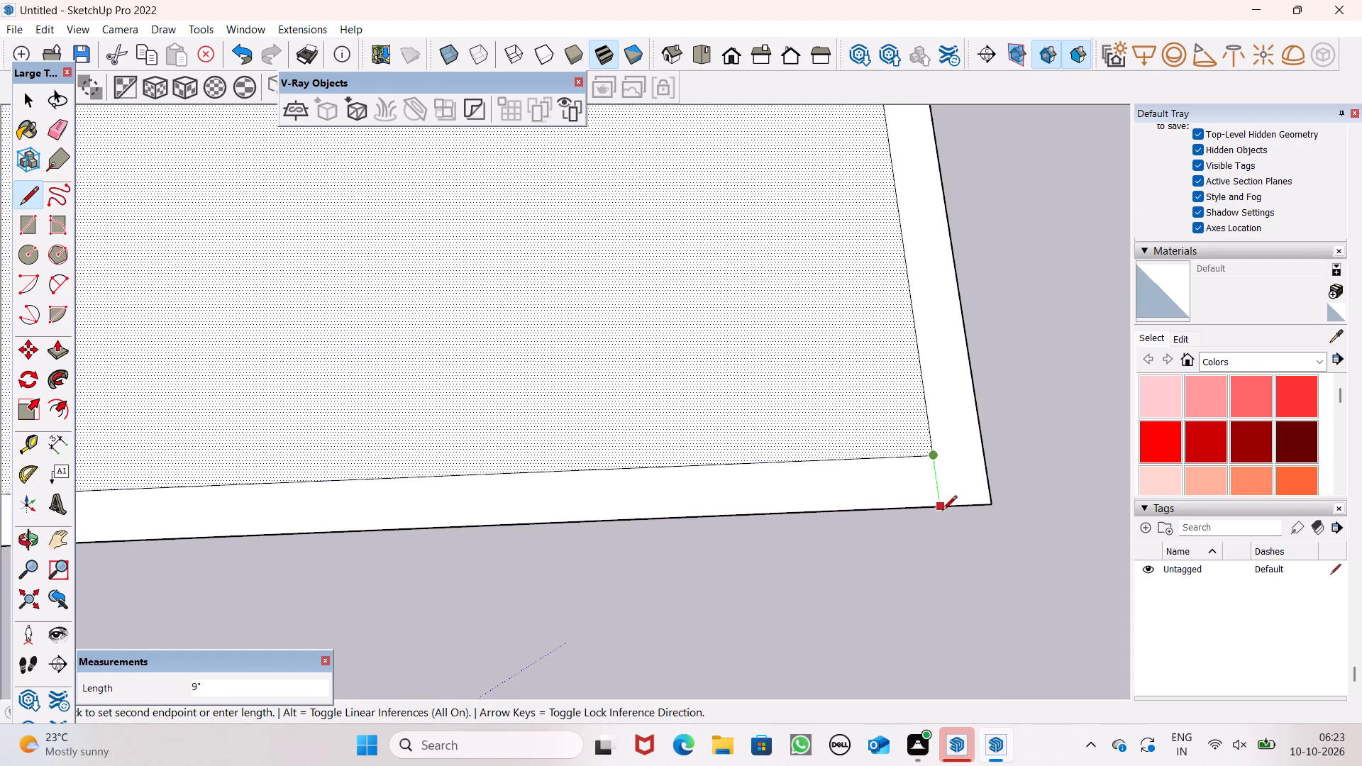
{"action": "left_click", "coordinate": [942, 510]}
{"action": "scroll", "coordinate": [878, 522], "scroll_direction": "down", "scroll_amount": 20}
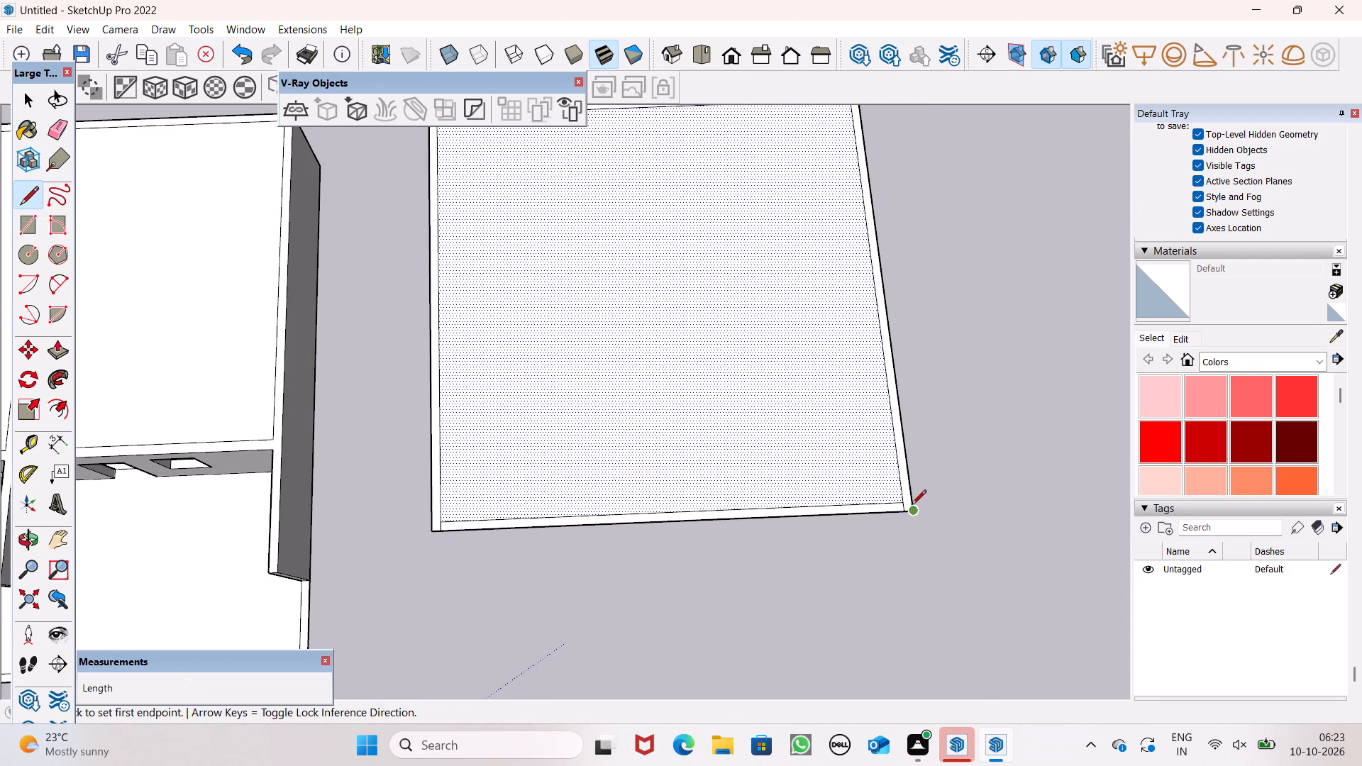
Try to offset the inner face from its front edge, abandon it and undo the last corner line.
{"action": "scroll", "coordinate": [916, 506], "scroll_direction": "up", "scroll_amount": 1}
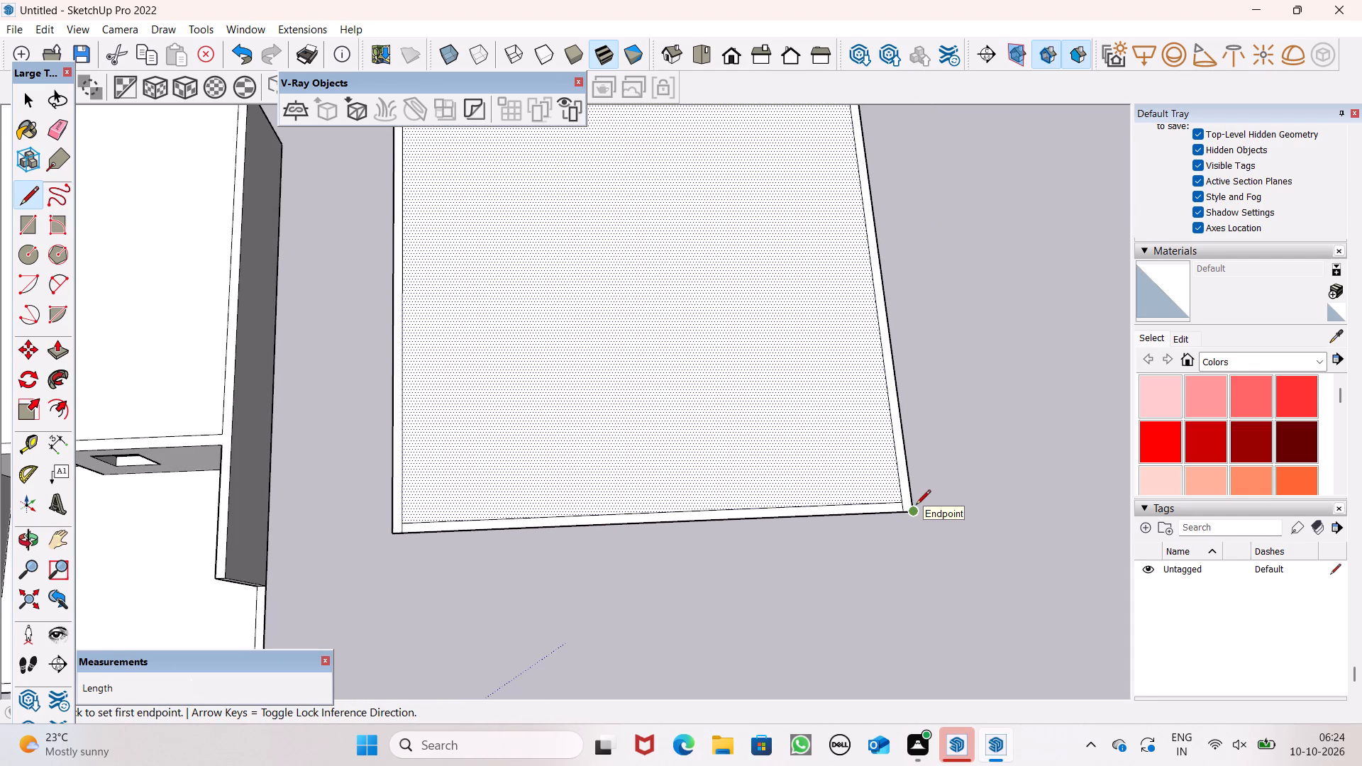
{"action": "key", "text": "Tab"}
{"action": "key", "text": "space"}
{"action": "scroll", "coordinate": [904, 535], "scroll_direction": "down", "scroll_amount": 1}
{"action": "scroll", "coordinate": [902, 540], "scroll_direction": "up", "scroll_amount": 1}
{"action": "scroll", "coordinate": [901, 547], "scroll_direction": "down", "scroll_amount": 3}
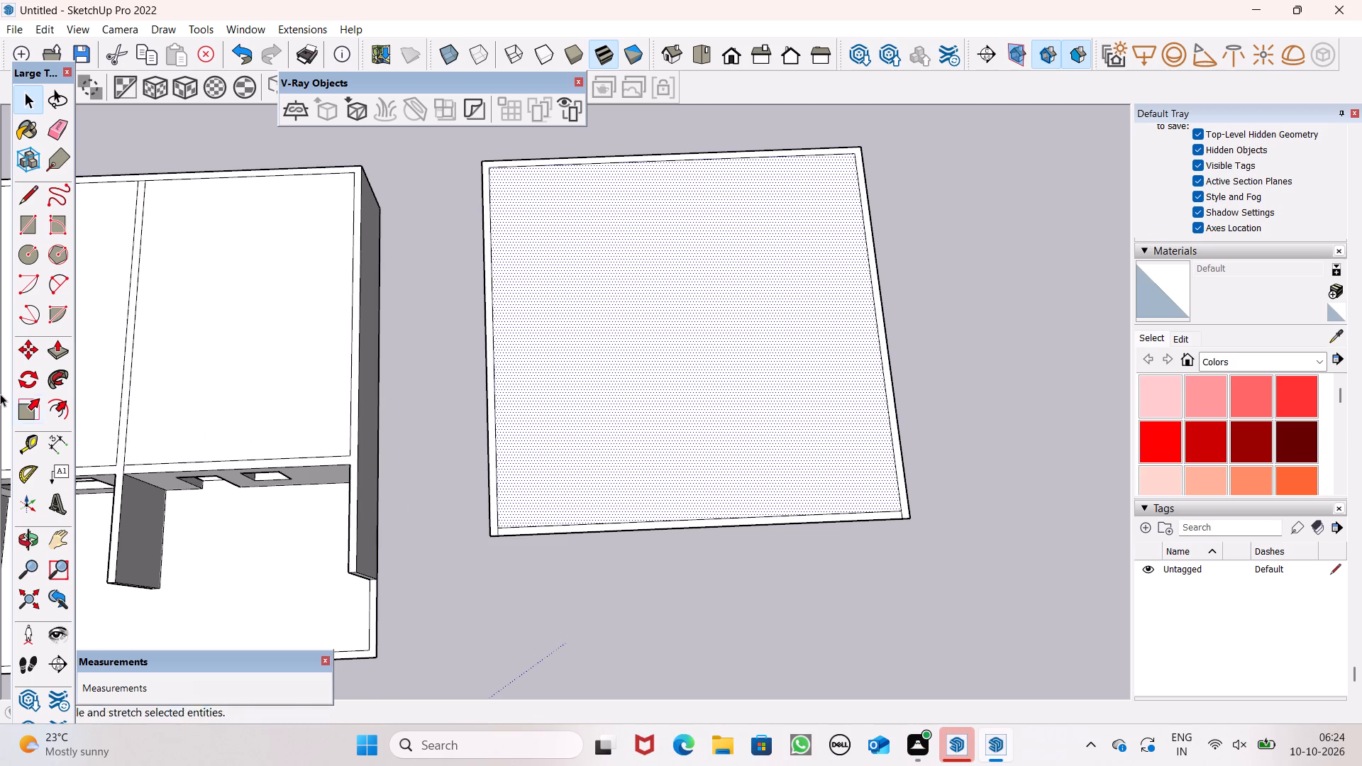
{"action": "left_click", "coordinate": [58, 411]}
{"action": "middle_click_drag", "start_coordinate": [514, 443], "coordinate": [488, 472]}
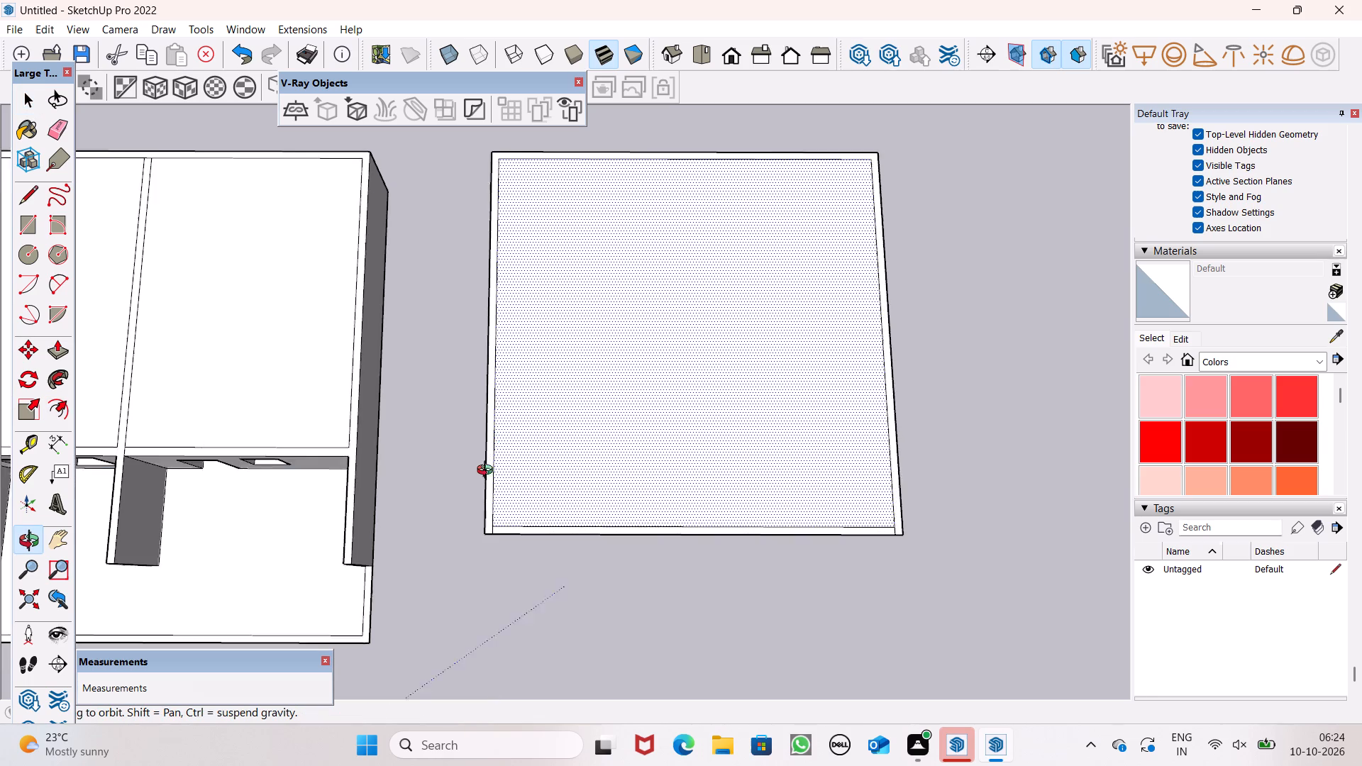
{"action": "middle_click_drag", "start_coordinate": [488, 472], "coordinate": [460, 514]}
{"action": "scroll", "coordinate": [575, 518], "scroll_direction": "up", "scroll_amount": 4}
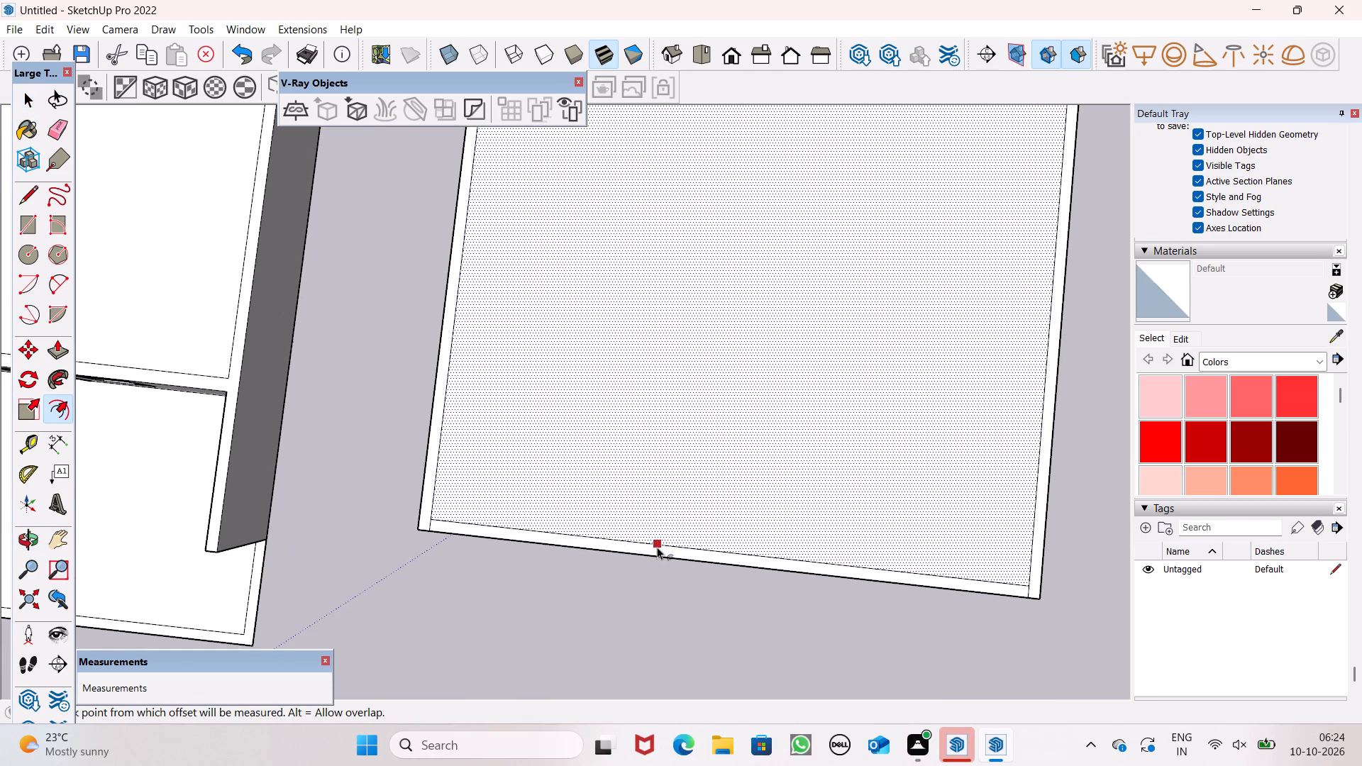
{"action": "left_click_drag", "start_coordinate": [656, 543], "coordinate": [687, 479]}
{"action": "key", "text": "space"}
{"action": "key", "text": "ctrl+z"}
Place a guide 5' in from the inner outline's front edge and a second parallel guide 6" behind it.
{"action": "scroll", "coordinate": [652, 467], "scroll_direction": "down", "scroll_amount": 4, "text": "ctrl"}
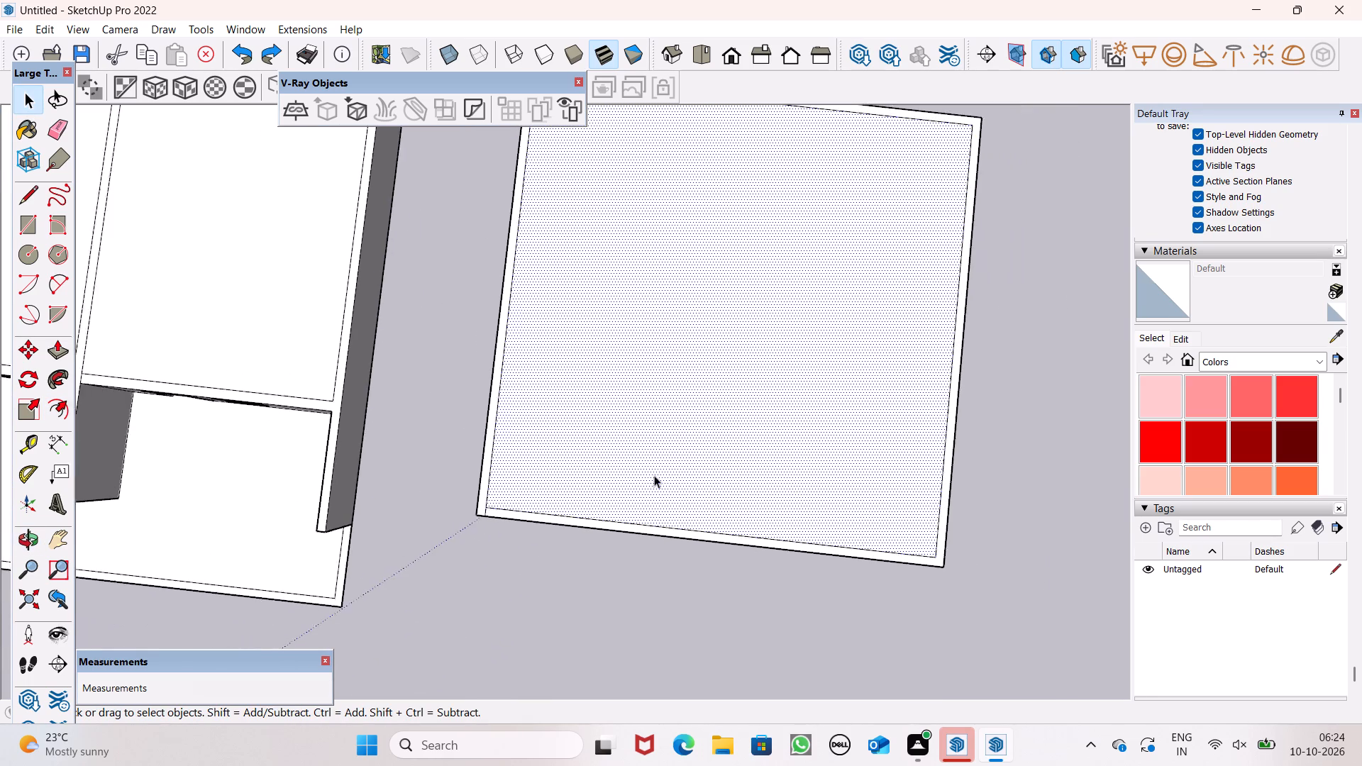
{"action": "left_click_drag", "start_coordinate": [24, 437], "coordinate": [41, 448]}
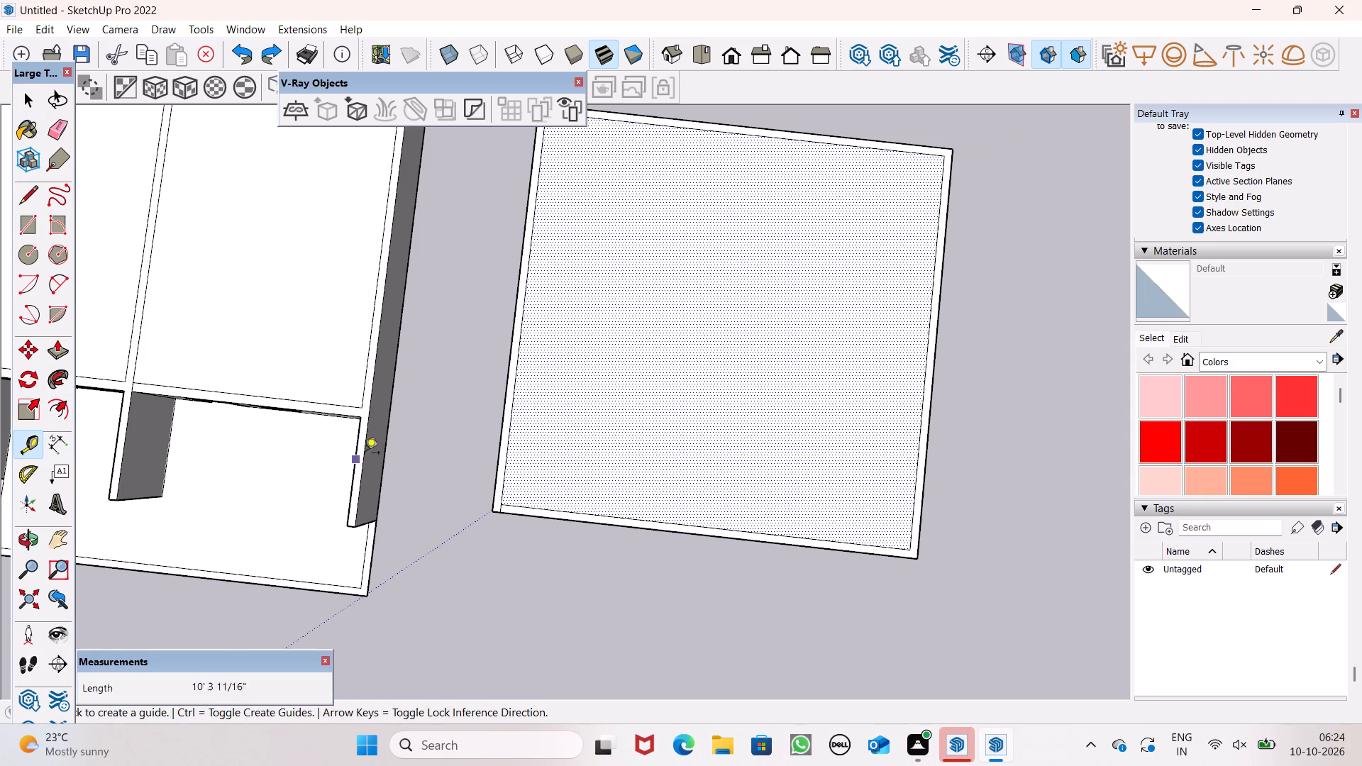
{"action": "left_click", "coordinate": [670, 523]}
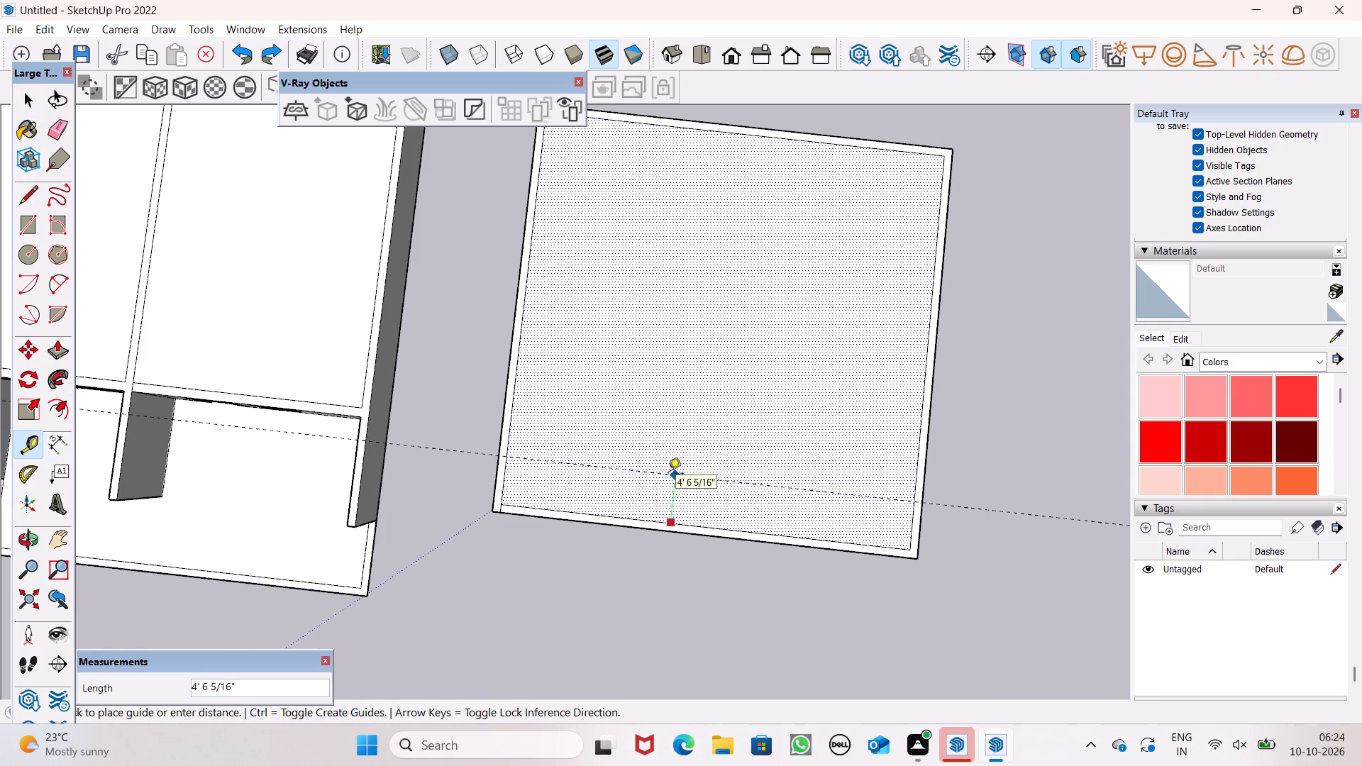
{"action": "type", "text": "5'"}
{"action": "key", "text": "Return"}
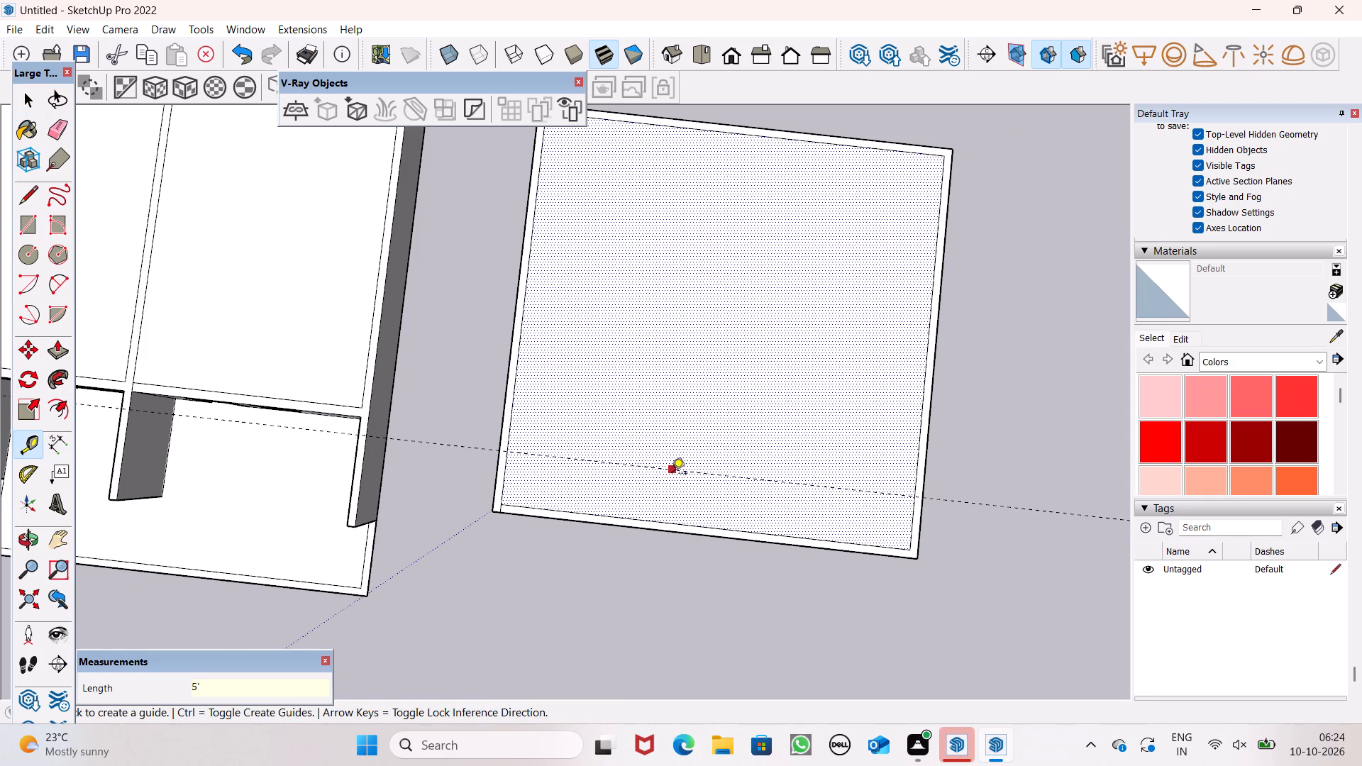
{"action": "left_click", "coordinate": [671, 474]}
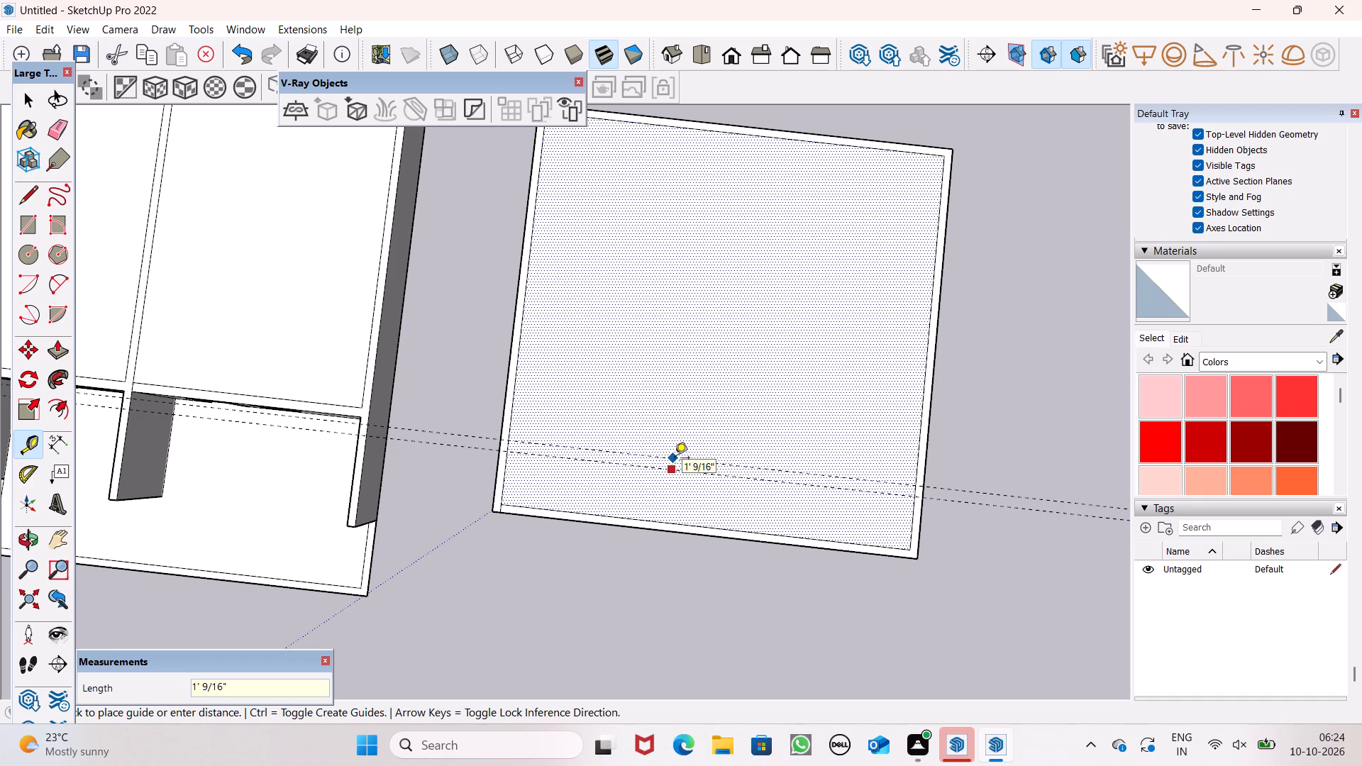
{"action": "type", "text": "6\""}
{"action": "key", "text": "Return"}
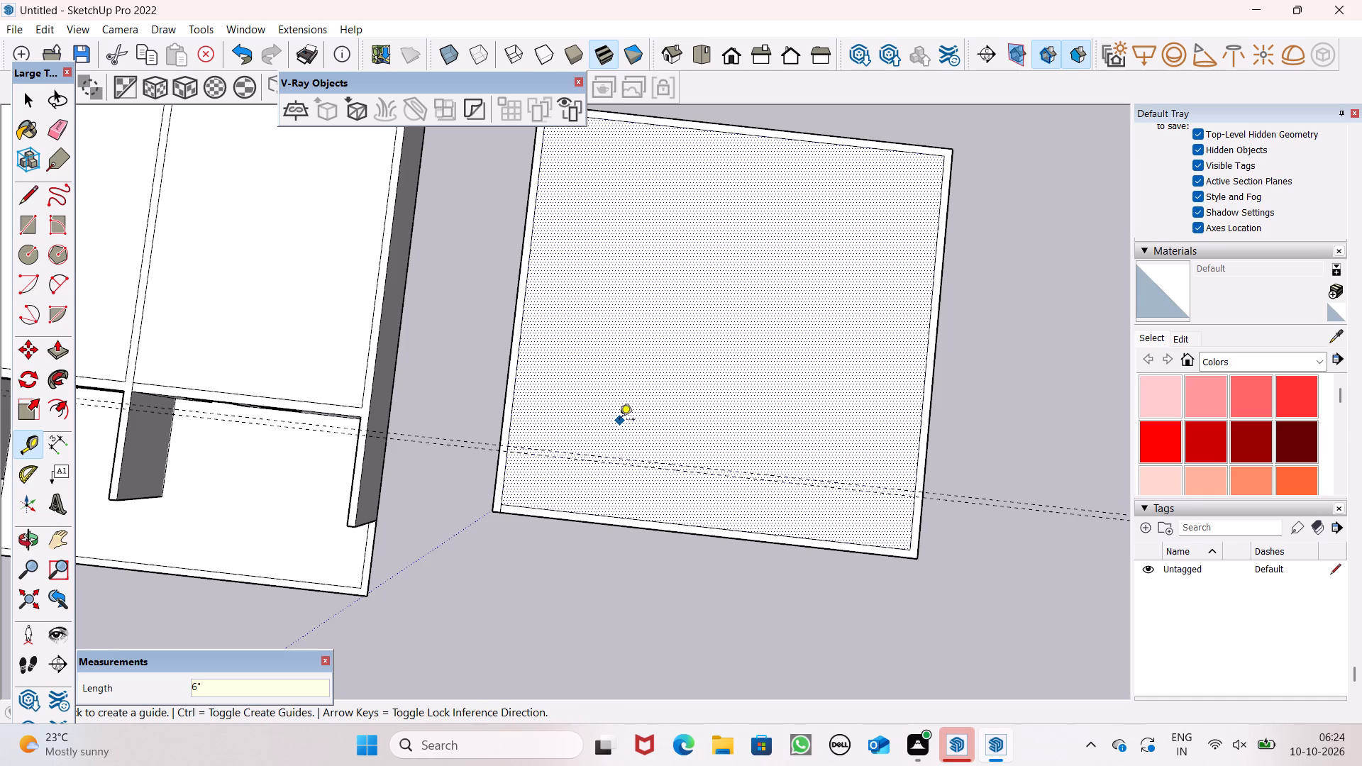
Draw a 6" by 38' 6" wall strip between the two guides, spanning the inner outline from side to side.
{"action": "scroll", "coordinate": [621, 409], "scroll_direction": "down", "scroll_amount": 3}
{"action": "middle_click_drag", "start_coordinate": [689, 429], "coordinate": [719, 360]}
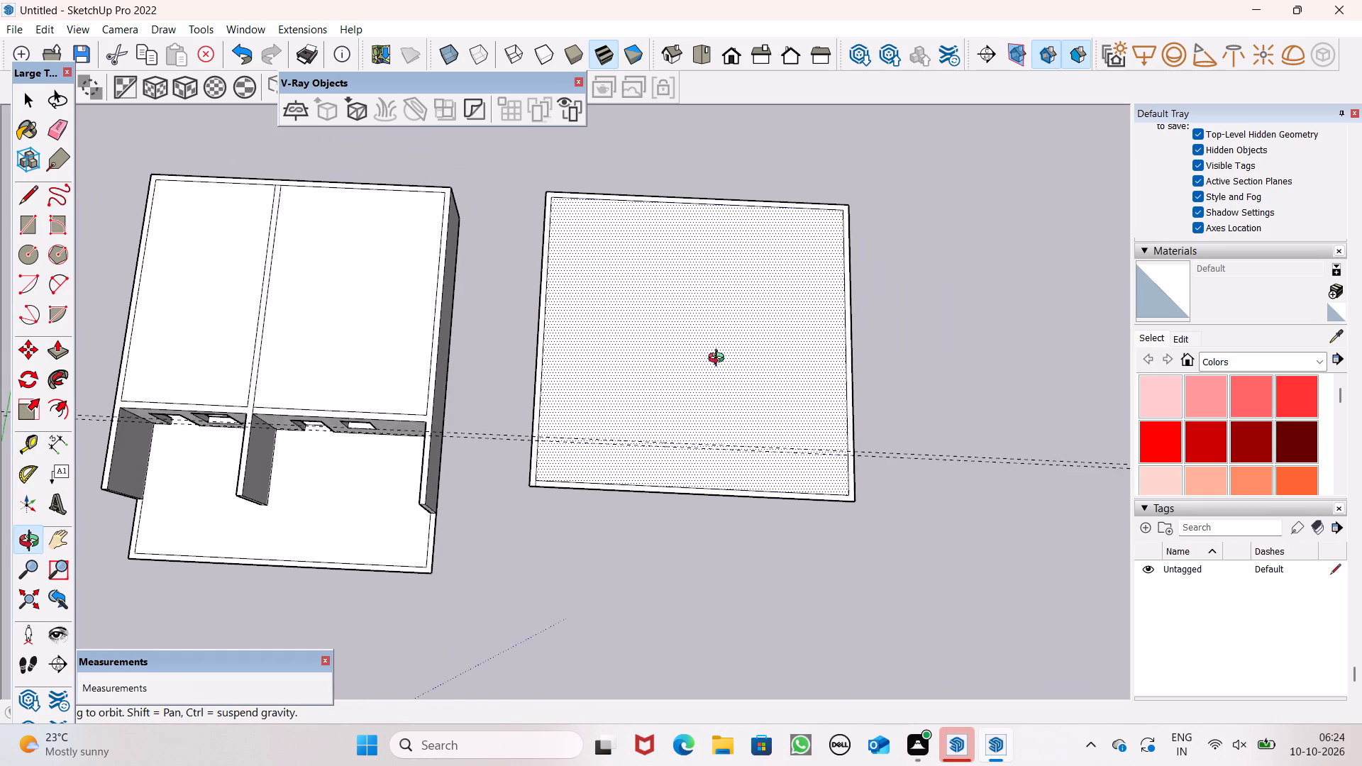
{"action": "middle_click_drag", "start_coordinate": [719, 360], "coordinate": [723, 345]}
{"action": "scroll", "coordinate": [701, 370], "scroll_direction": "up", "scroll_amount": 5}
{"action": "scroll", "coordinate": [693, 487], "scroll_direction": "up", "scroll_amount": 1}
{"action": "middle_click_drag", "start_coordinate": [692, 474], "coordinate": [653, 333]}
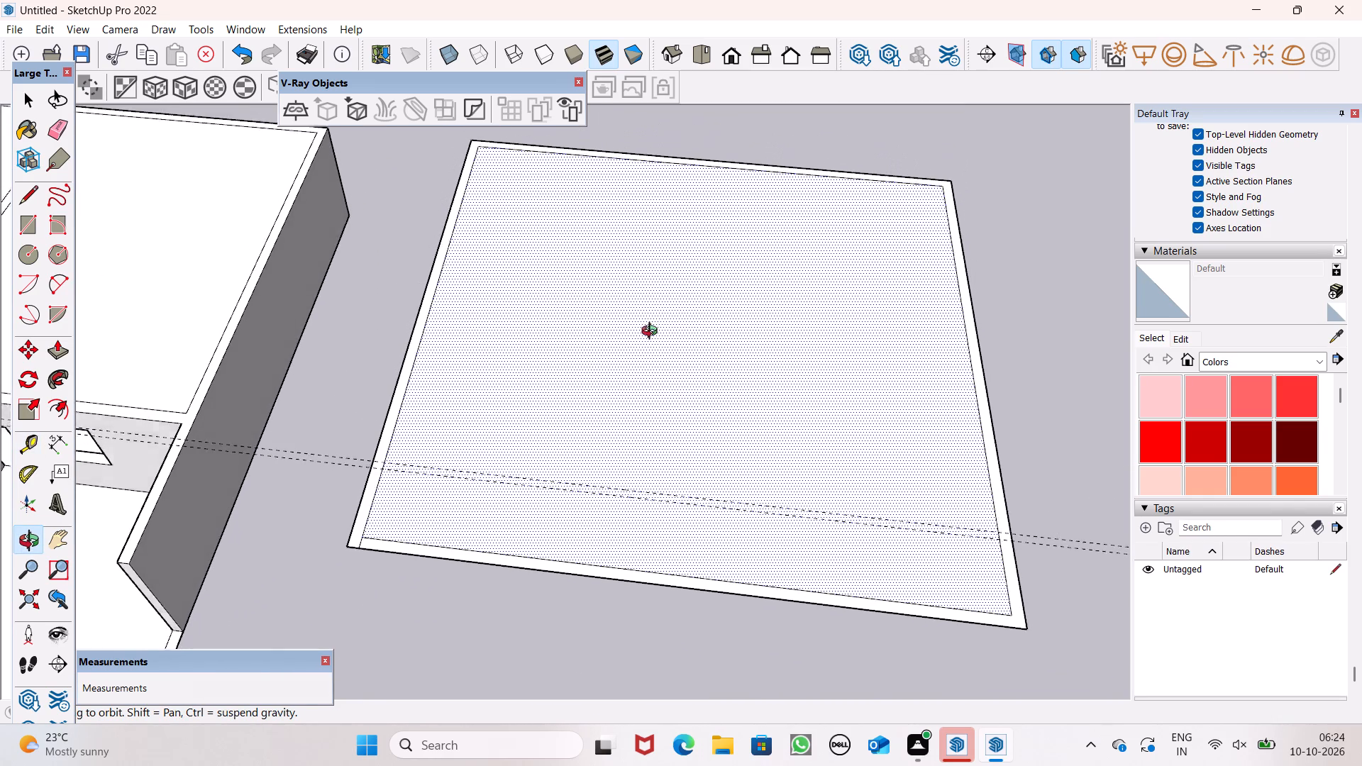
{"action": "middle_click_drag", "start_coordinate": [653, 333], "coordinate": [660, 321]}
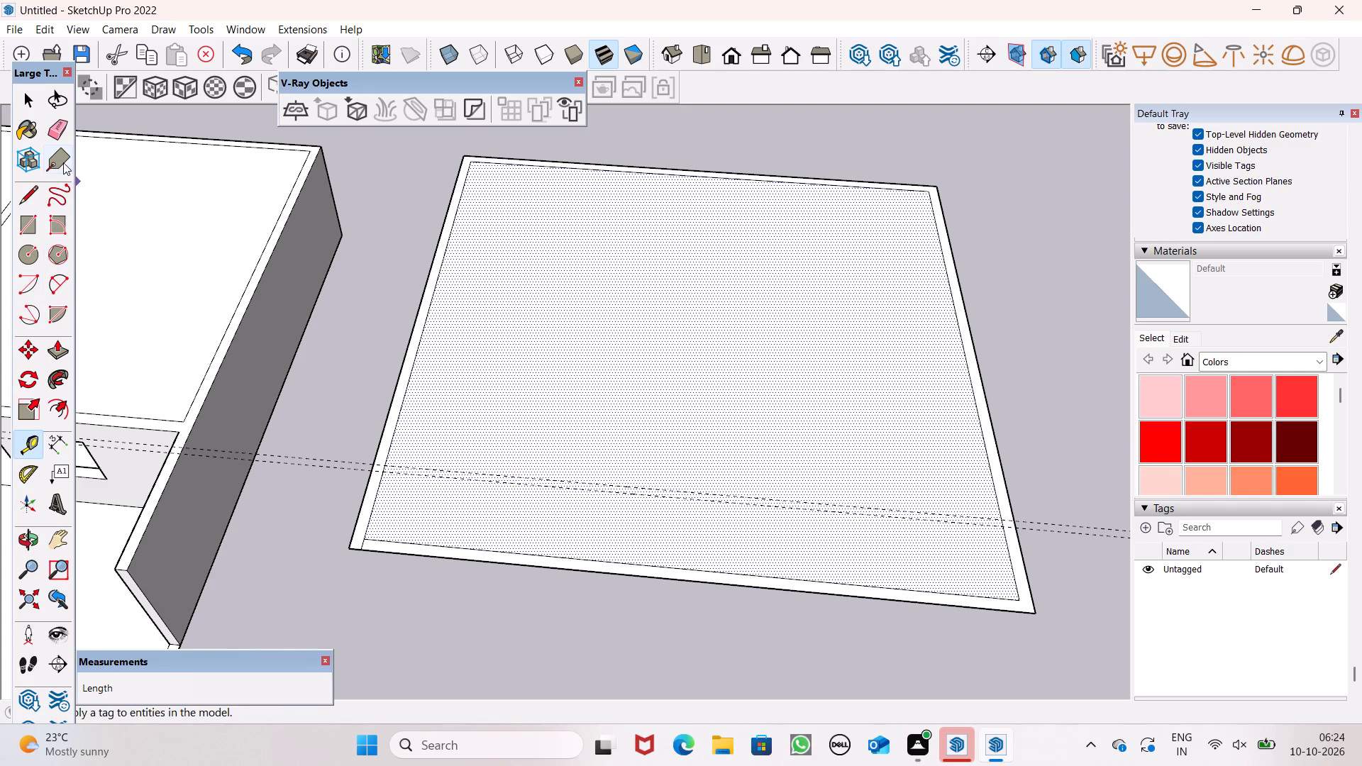
{"action": "left_click", "coordinate": [25, 223]}
{"action": "scroll", "coordinate": [204, 326], "scroll_direction": "down", "scroll_amount": 3}
{"action": "middle_click_drag", "start_coordinate": [393, 437], "coordinate": [446, 528]}
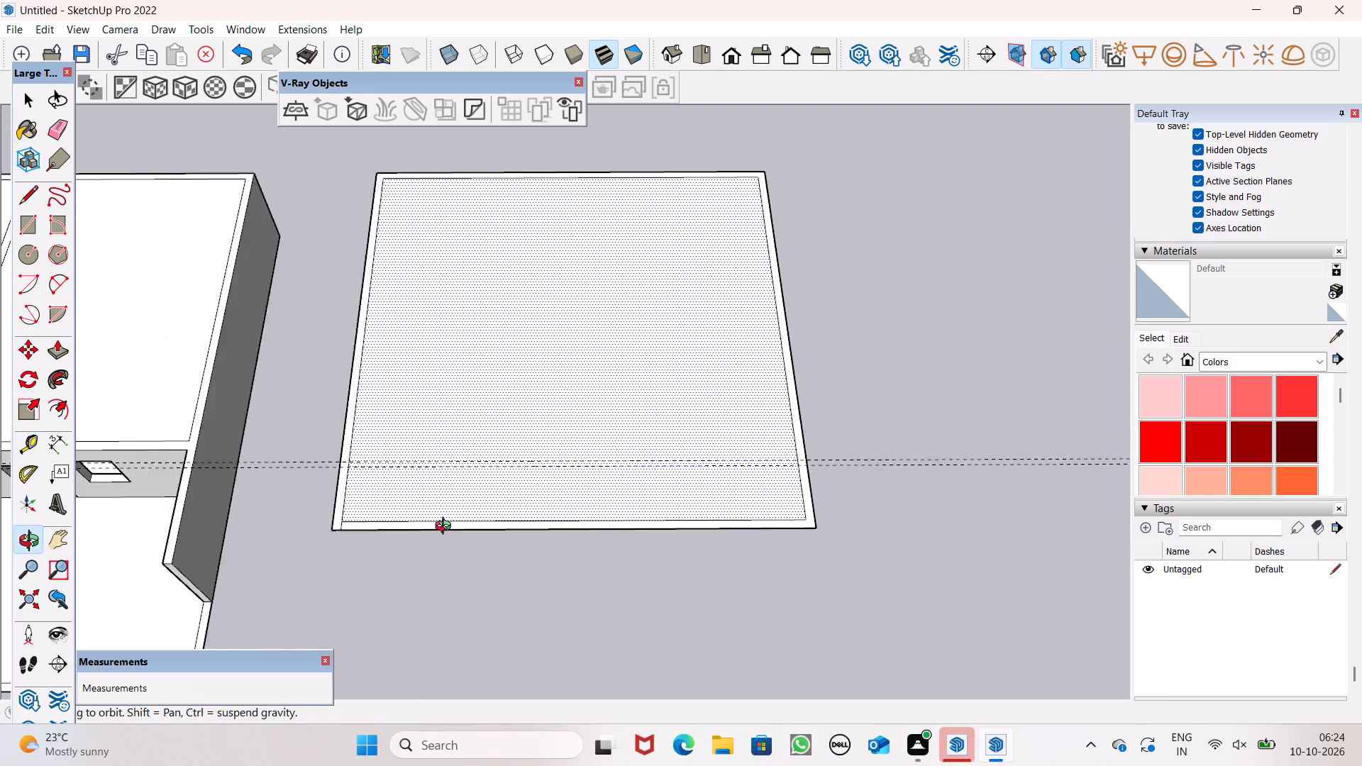
{"action": "middle_click_drag", "start_coordinate": [446, 528], "coordinate": [451, 591]}
{"action": "scroll", "coordinate": [338, 522], "scroll_direction": "up", "scroll_amount": 8}
{"action": "scroll", "coordinate": [355, 465], "scroll_direction": "up", "scroll_amount": 8}
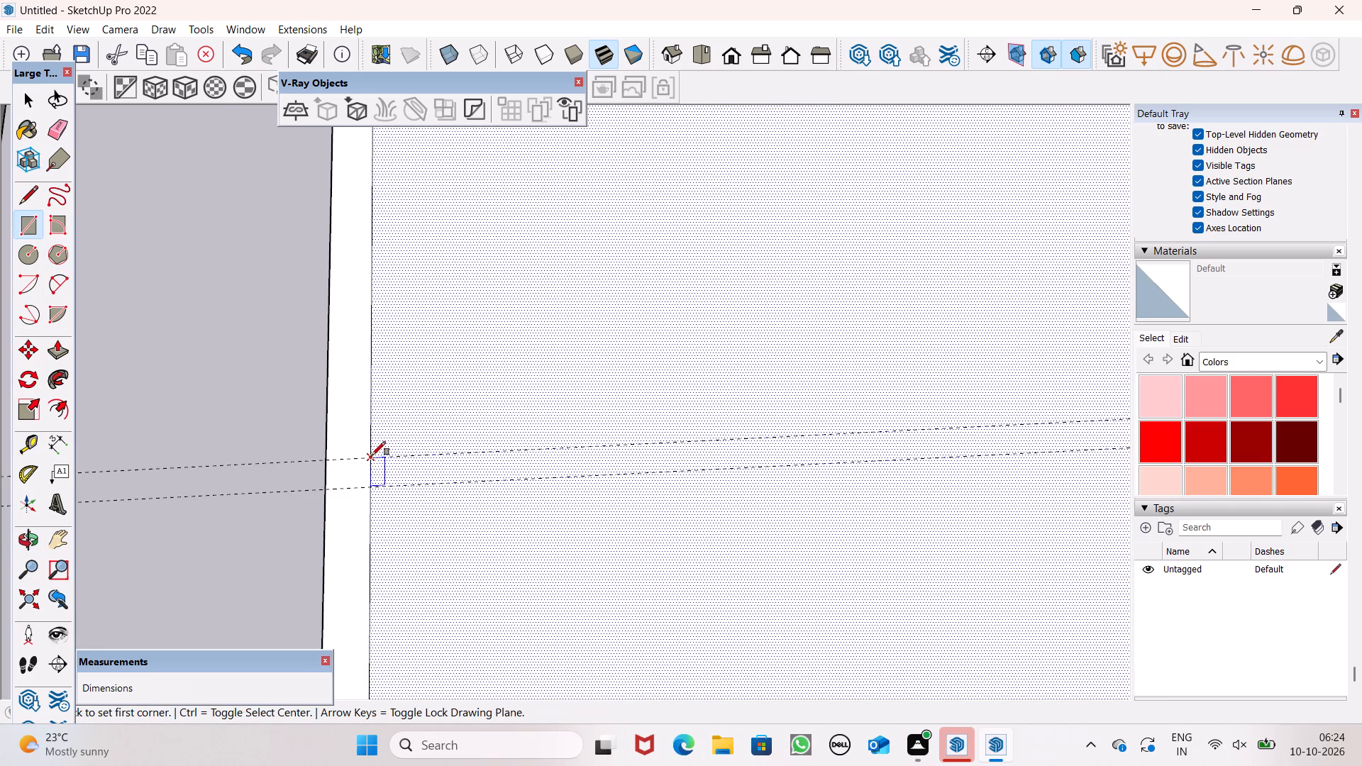
{"action": "left_click_drag", "start_coordinate": [372, 455], "coordinate": [383, 465]}
{"action": "scroll", "coordinate": [584, 499], "scroll_direction": "down", "scroll_amount": 7}
{"action": "scroll", "coordinate": [511, 484], "scroll_direction": "down", "scroll_amount": 5}
{"action": "scroll", "coordinate": [713, 486], "scroll_direction": "down", "scroll_amount": 3}
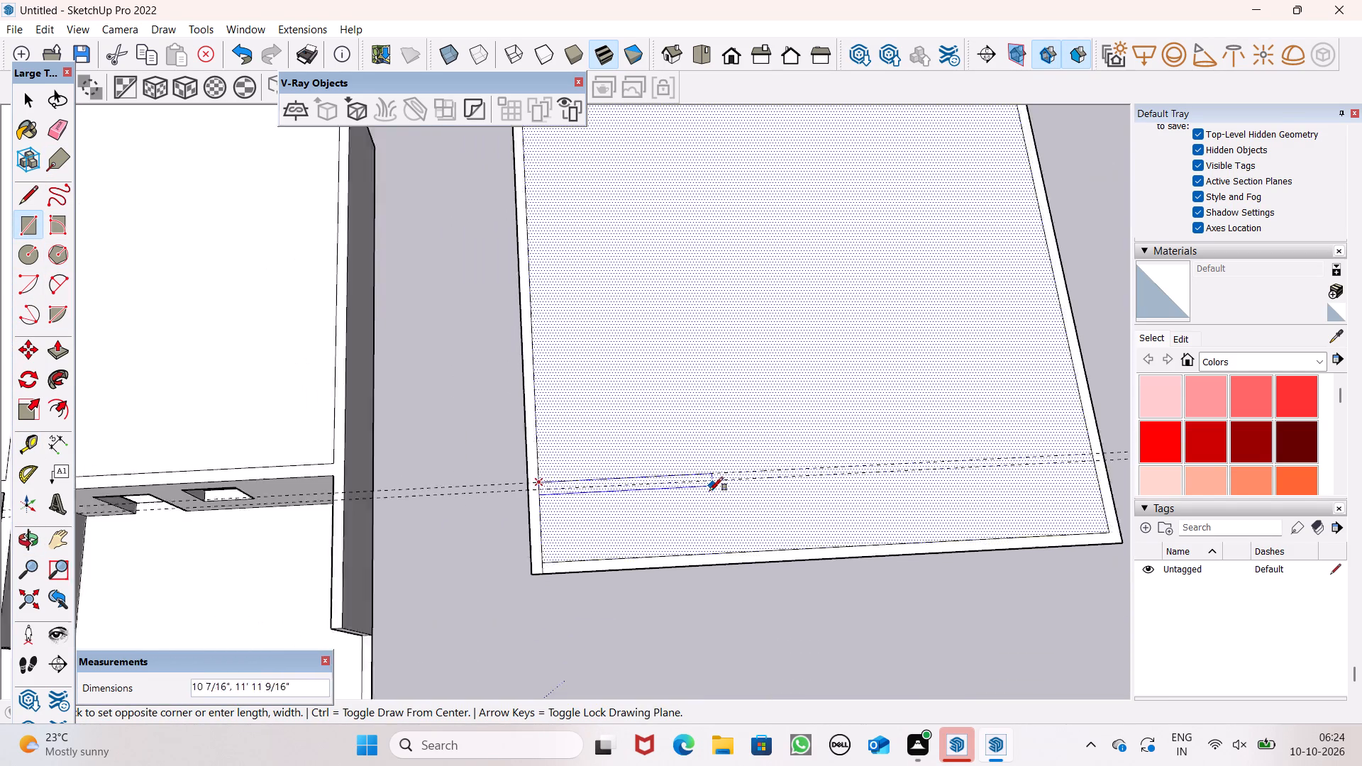
{"action": "scroll", "coordinate": [709, 491], "scroll_direction": "down", "scroll_amount": 5}
{"action": "scroll", "coordinate": [813, 487], "scroll_direction": "up", "scroll_amount": 8}
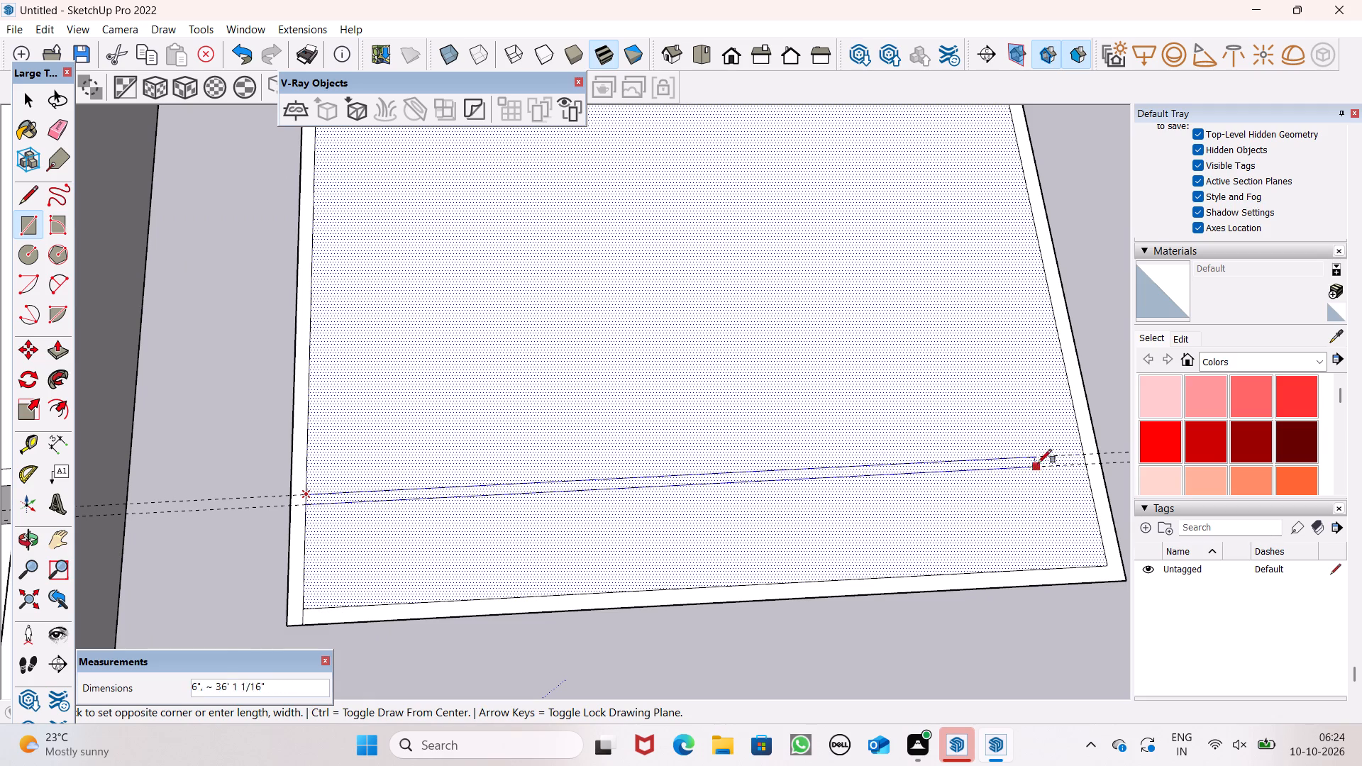
{"action": "scroll", "coordinate": [1090, 467], "scroll_direction": "up", "scroll_amount": 4}
{"action": "left_click", "coordinate": [1090, 467]}
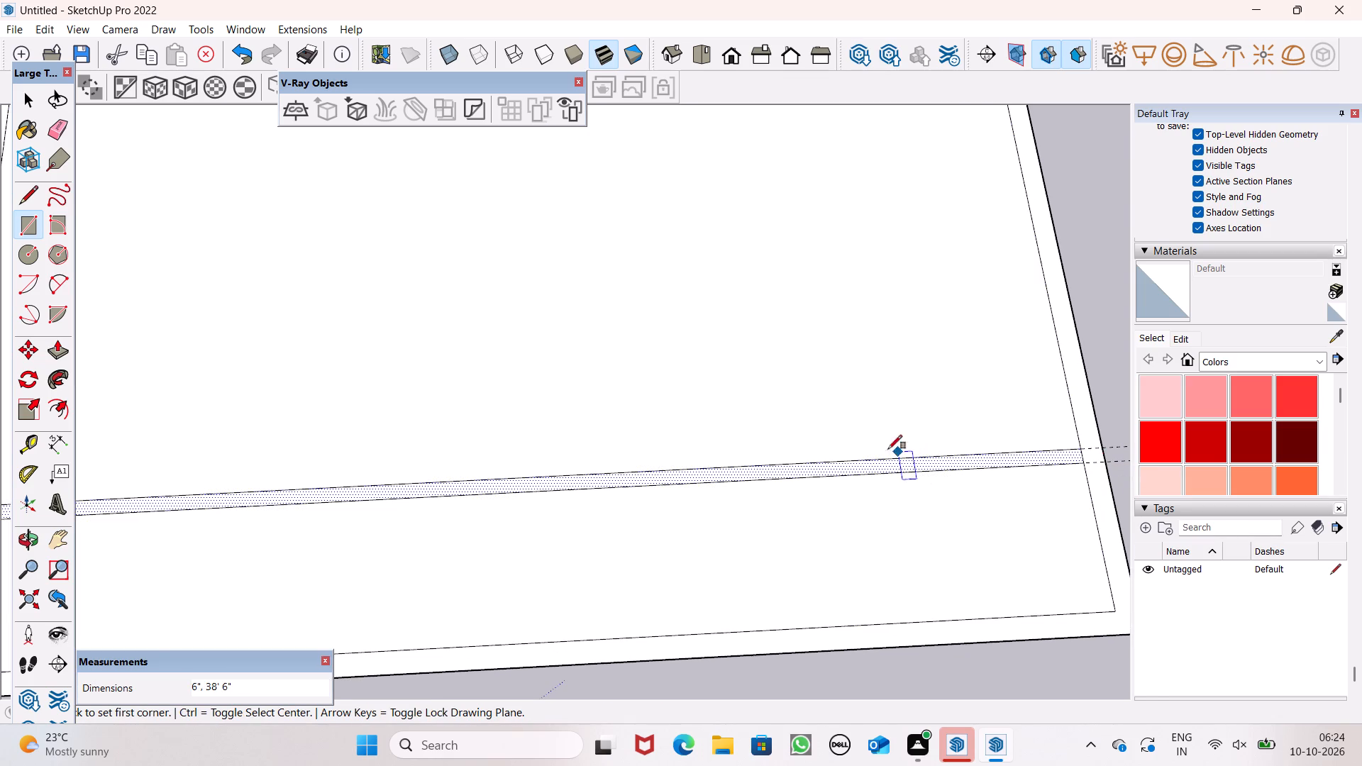
{"action": "scroll", "coordinate": [831, 450], "scroll_direction": "down", "scroll_amount": 15}
{"action": "middle_click_drag", "start_coordinate": [804, 558], "coordinate": [729, 514]}
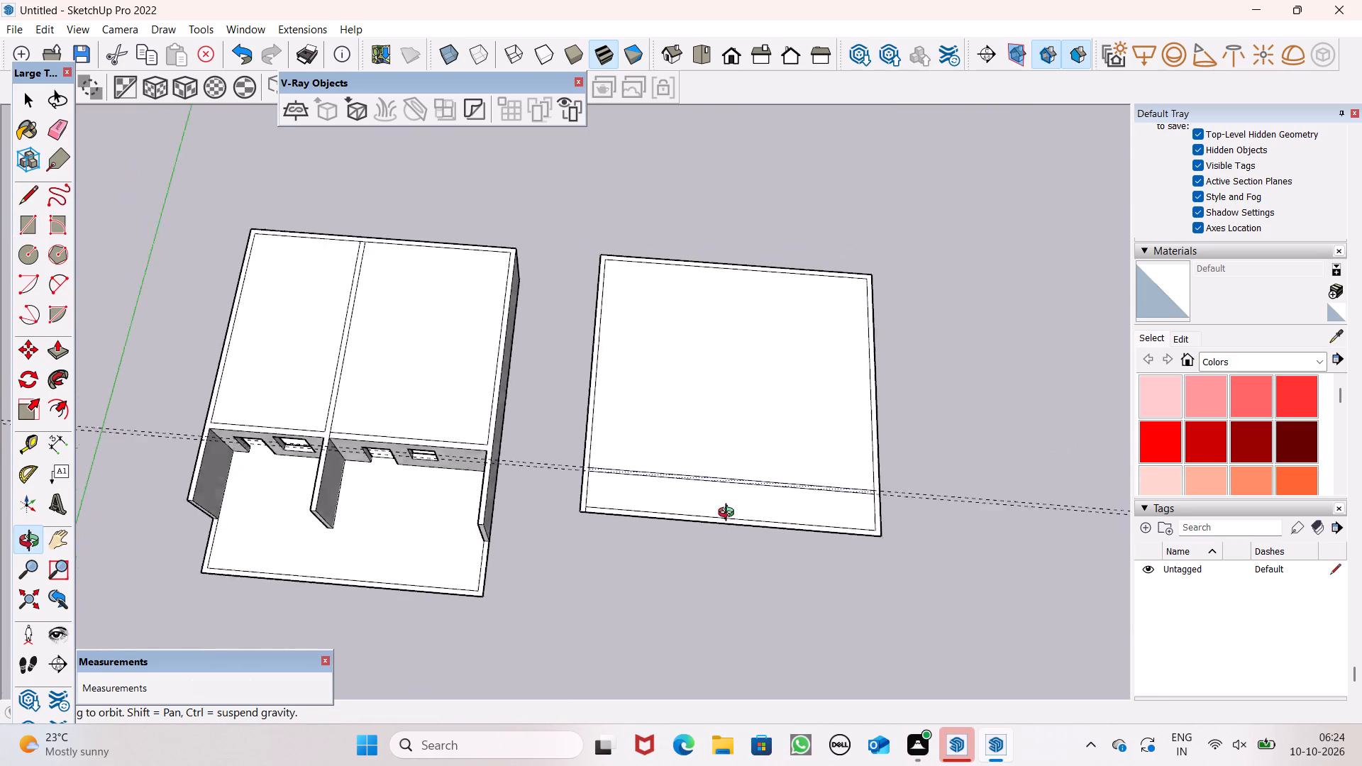
{"action": "middle_click_drag", "start_coordinate": [729, 514], "coordinate": [743, 508]}
{"action": "key", "text": "space"}
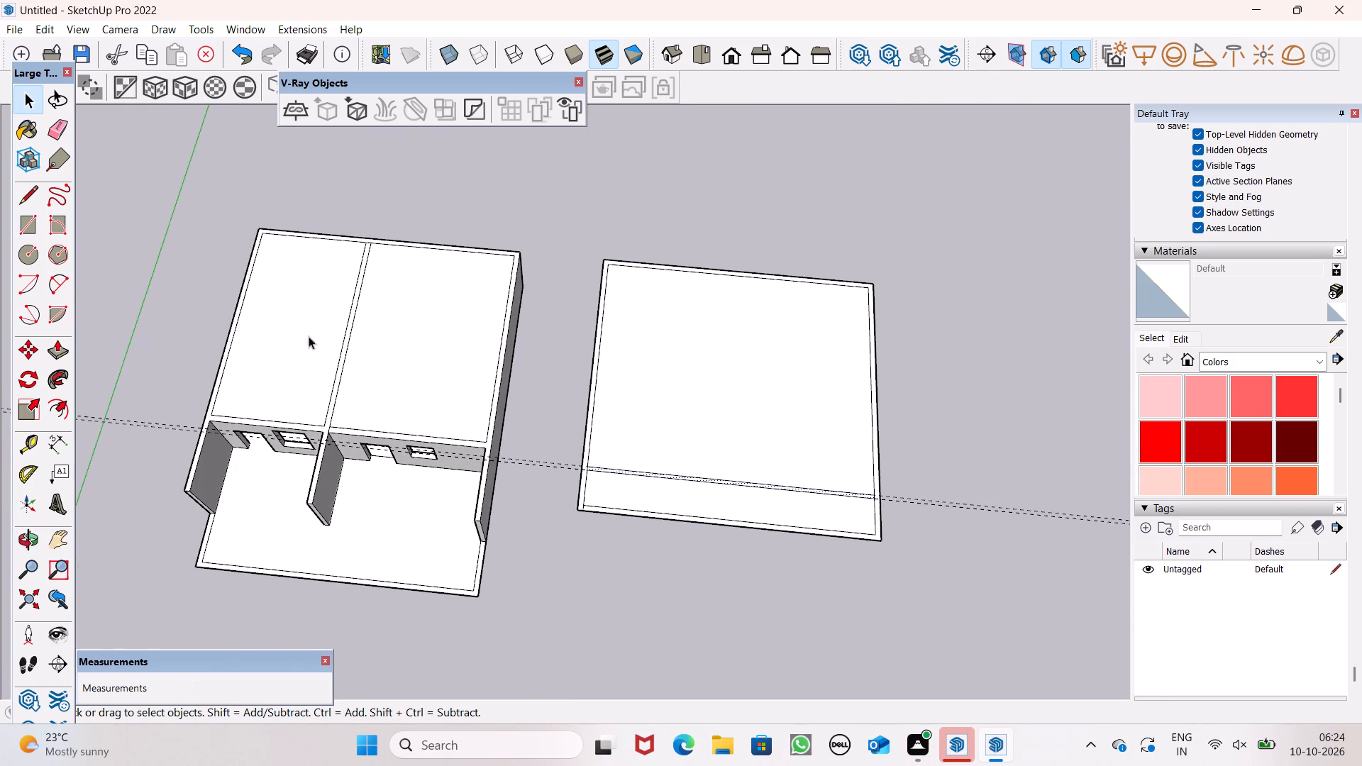
Erase the two parallel construction guides crossing both floor layouts.
{"action": "left_click", "coordinate": [594, 209]}
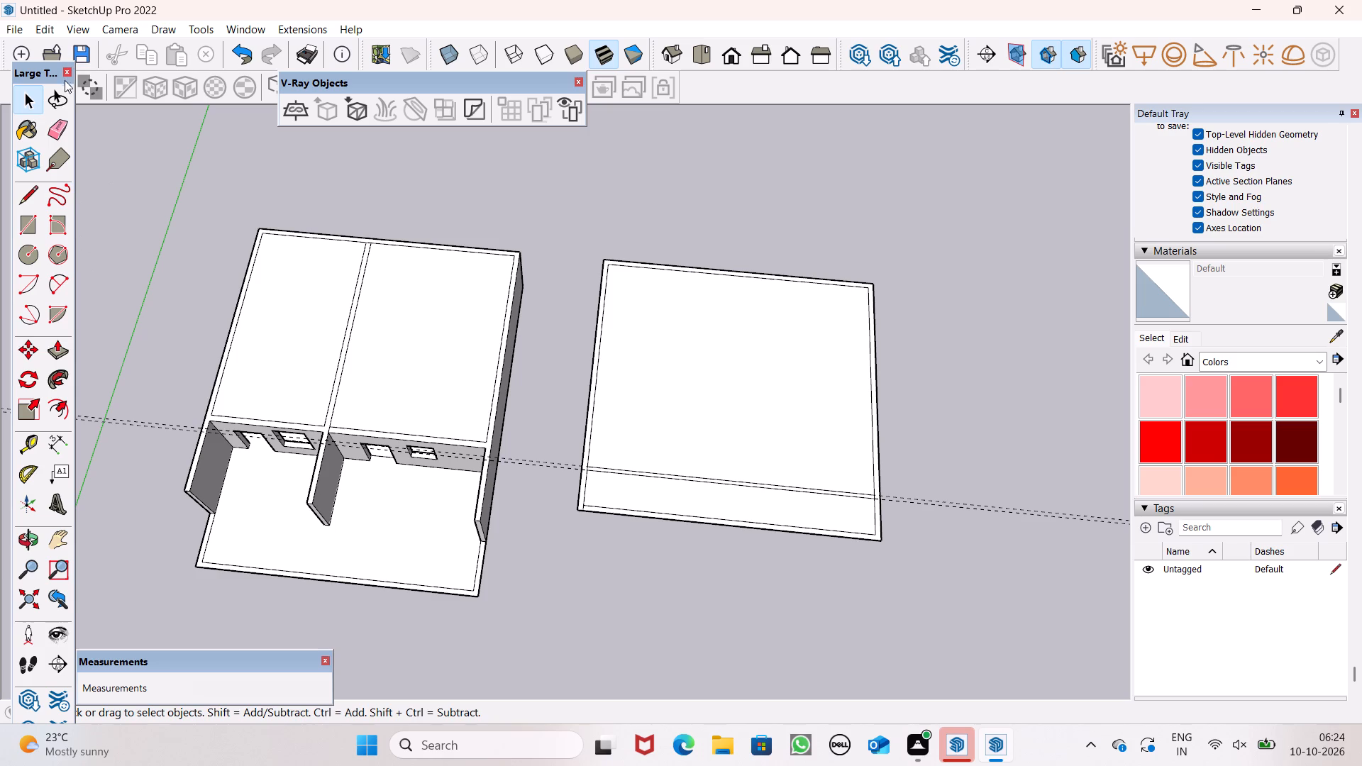
{"action": "left_click", "coordinate": [59, 126]}
{"action": "left_click_drag", "start_coordinate": [536, 456], "coordinate": [536, 465]}
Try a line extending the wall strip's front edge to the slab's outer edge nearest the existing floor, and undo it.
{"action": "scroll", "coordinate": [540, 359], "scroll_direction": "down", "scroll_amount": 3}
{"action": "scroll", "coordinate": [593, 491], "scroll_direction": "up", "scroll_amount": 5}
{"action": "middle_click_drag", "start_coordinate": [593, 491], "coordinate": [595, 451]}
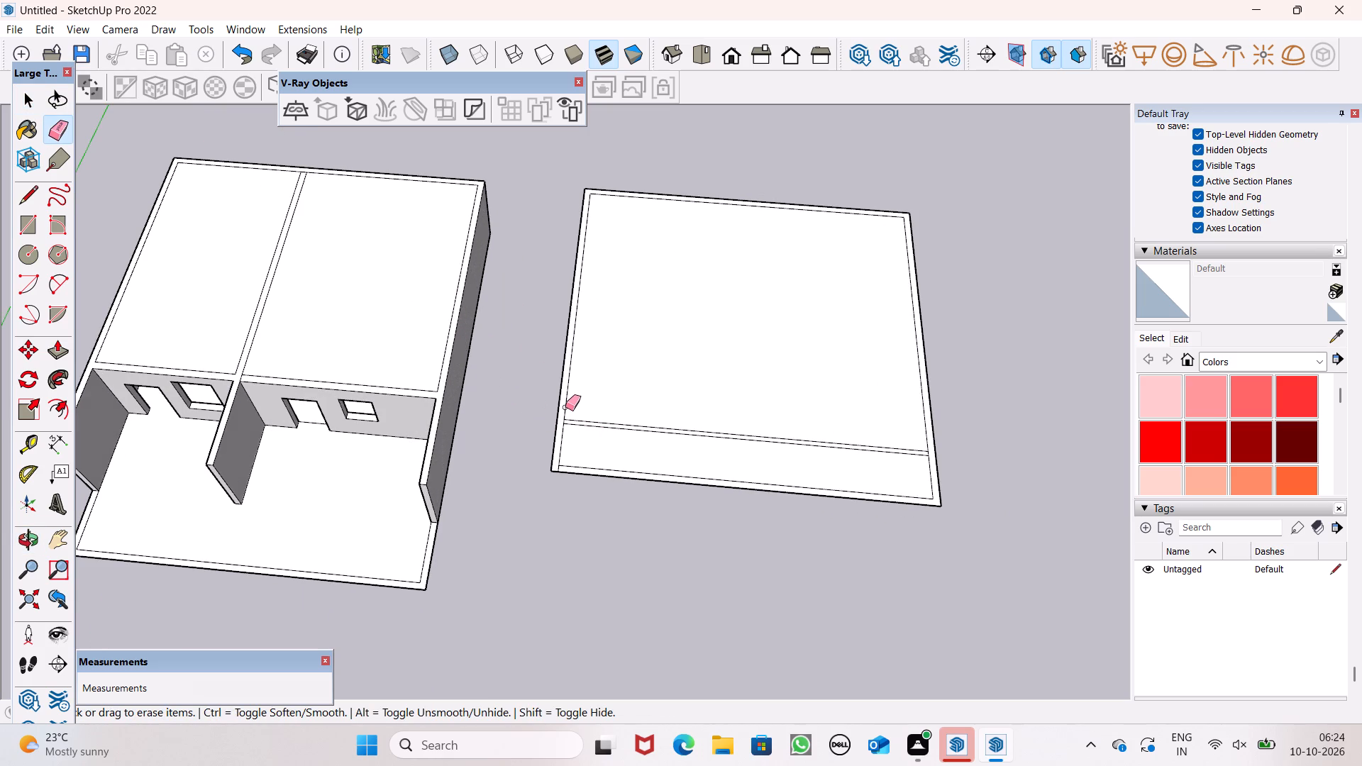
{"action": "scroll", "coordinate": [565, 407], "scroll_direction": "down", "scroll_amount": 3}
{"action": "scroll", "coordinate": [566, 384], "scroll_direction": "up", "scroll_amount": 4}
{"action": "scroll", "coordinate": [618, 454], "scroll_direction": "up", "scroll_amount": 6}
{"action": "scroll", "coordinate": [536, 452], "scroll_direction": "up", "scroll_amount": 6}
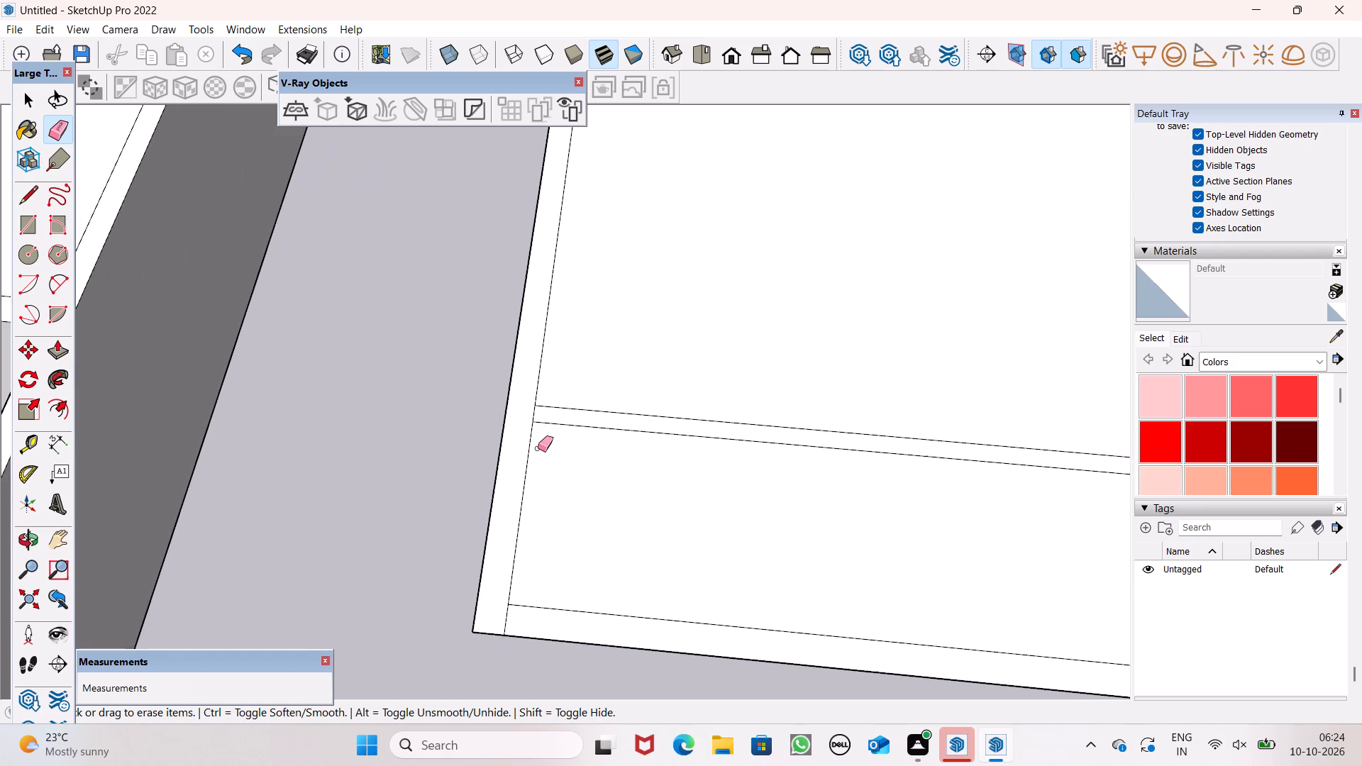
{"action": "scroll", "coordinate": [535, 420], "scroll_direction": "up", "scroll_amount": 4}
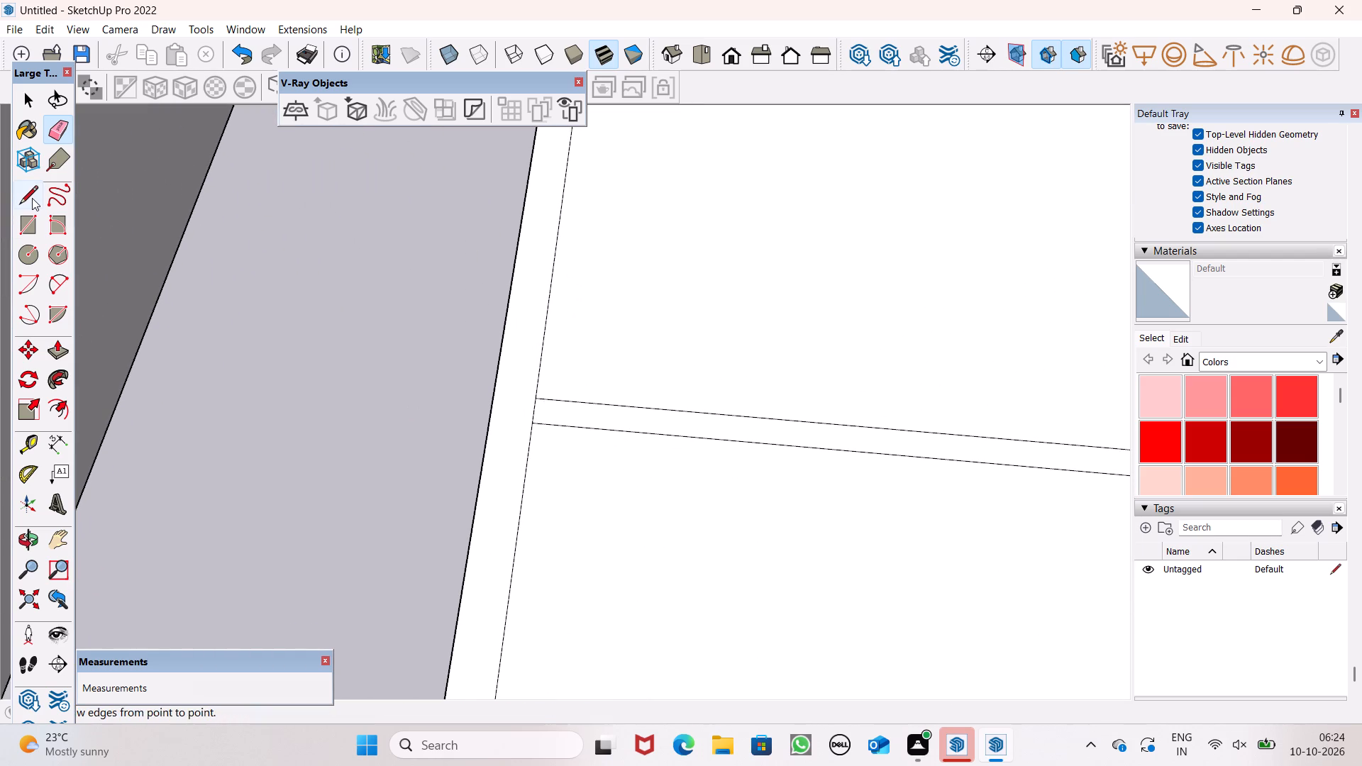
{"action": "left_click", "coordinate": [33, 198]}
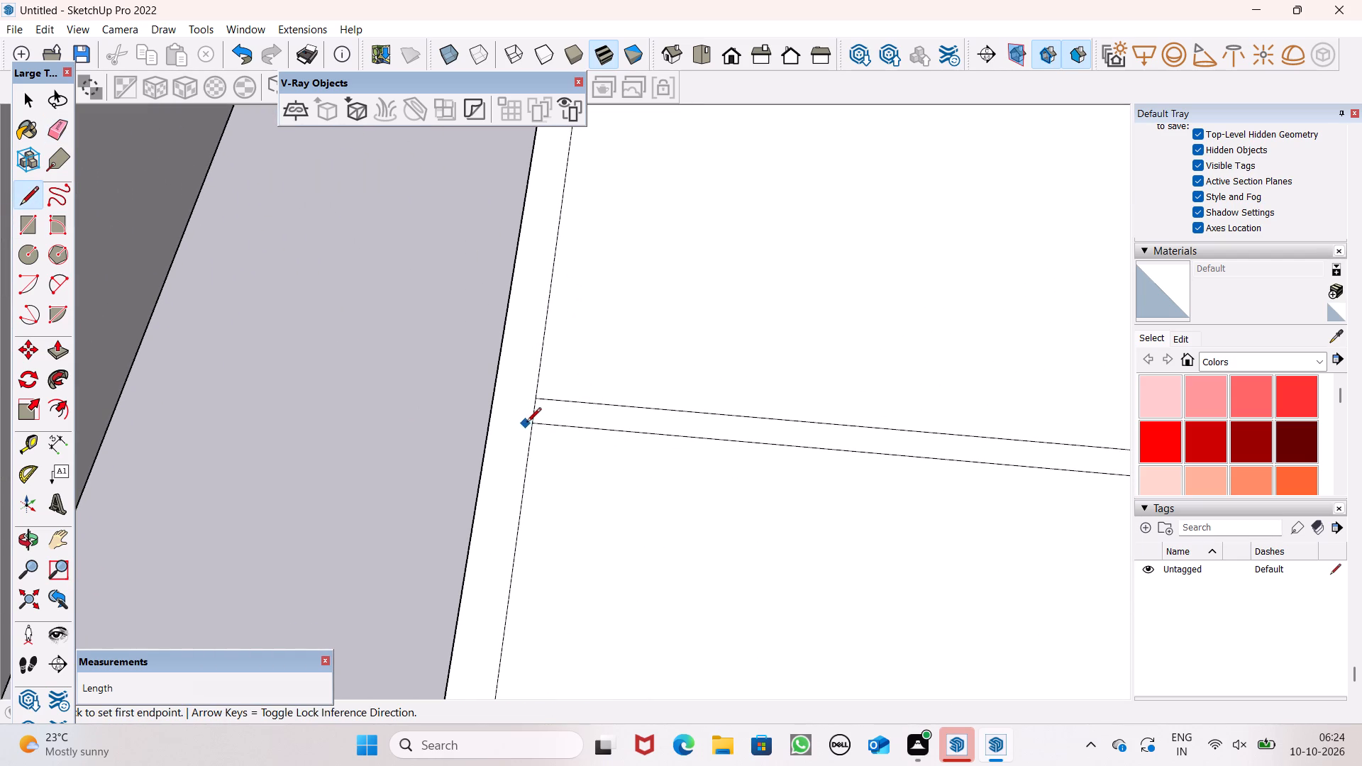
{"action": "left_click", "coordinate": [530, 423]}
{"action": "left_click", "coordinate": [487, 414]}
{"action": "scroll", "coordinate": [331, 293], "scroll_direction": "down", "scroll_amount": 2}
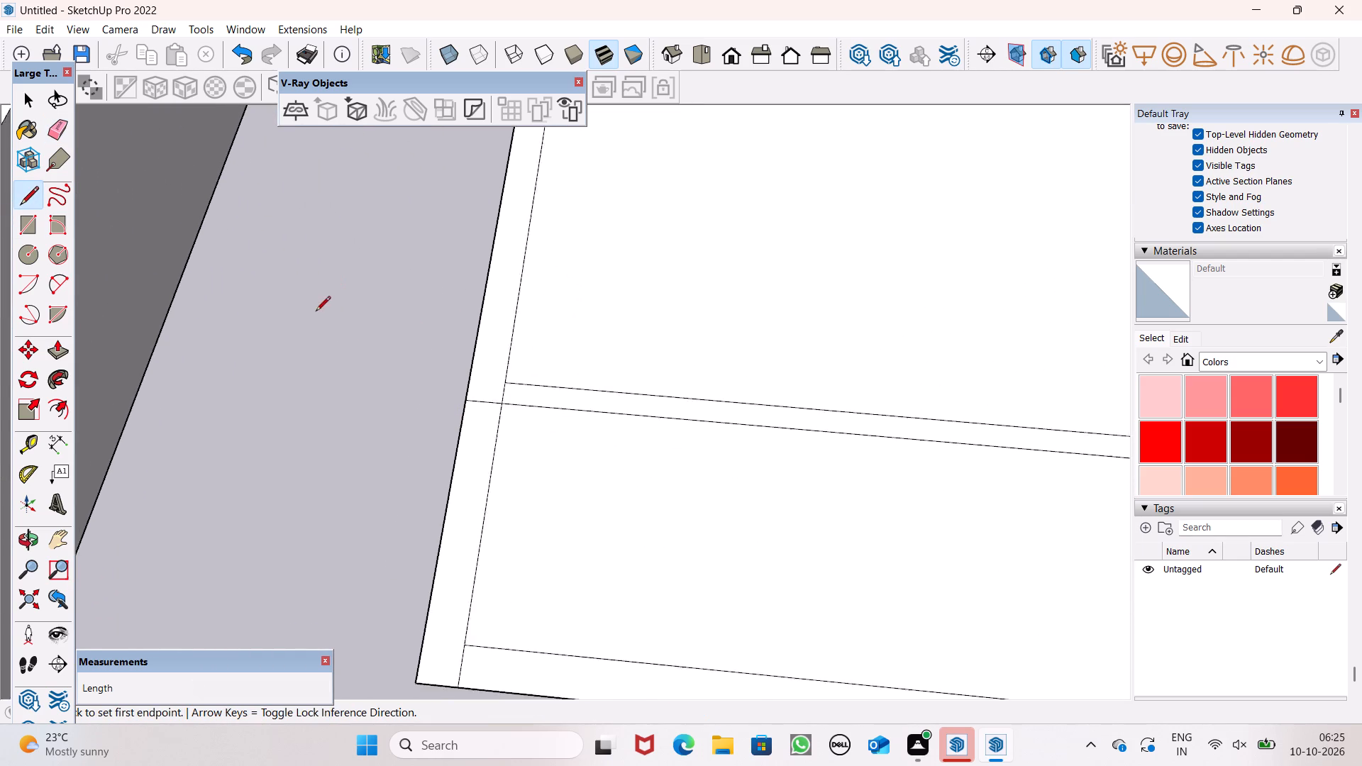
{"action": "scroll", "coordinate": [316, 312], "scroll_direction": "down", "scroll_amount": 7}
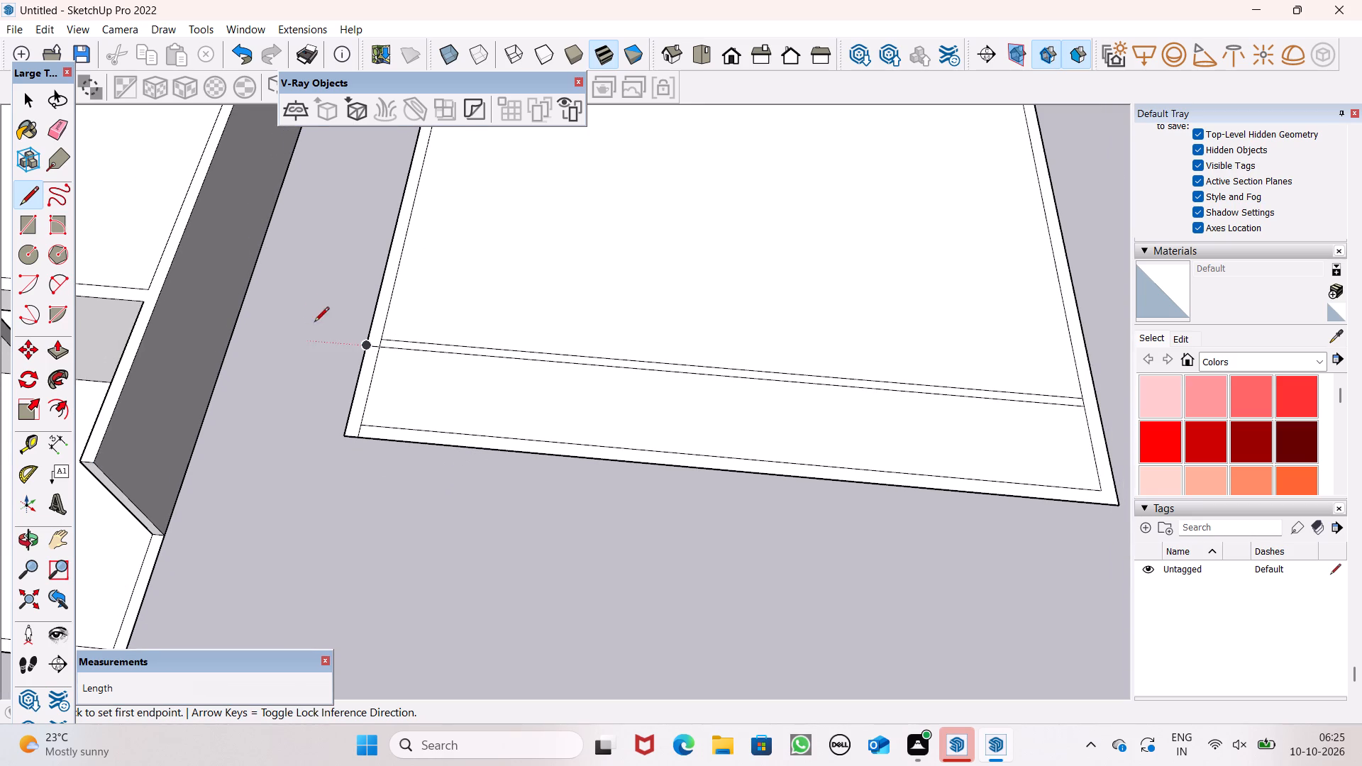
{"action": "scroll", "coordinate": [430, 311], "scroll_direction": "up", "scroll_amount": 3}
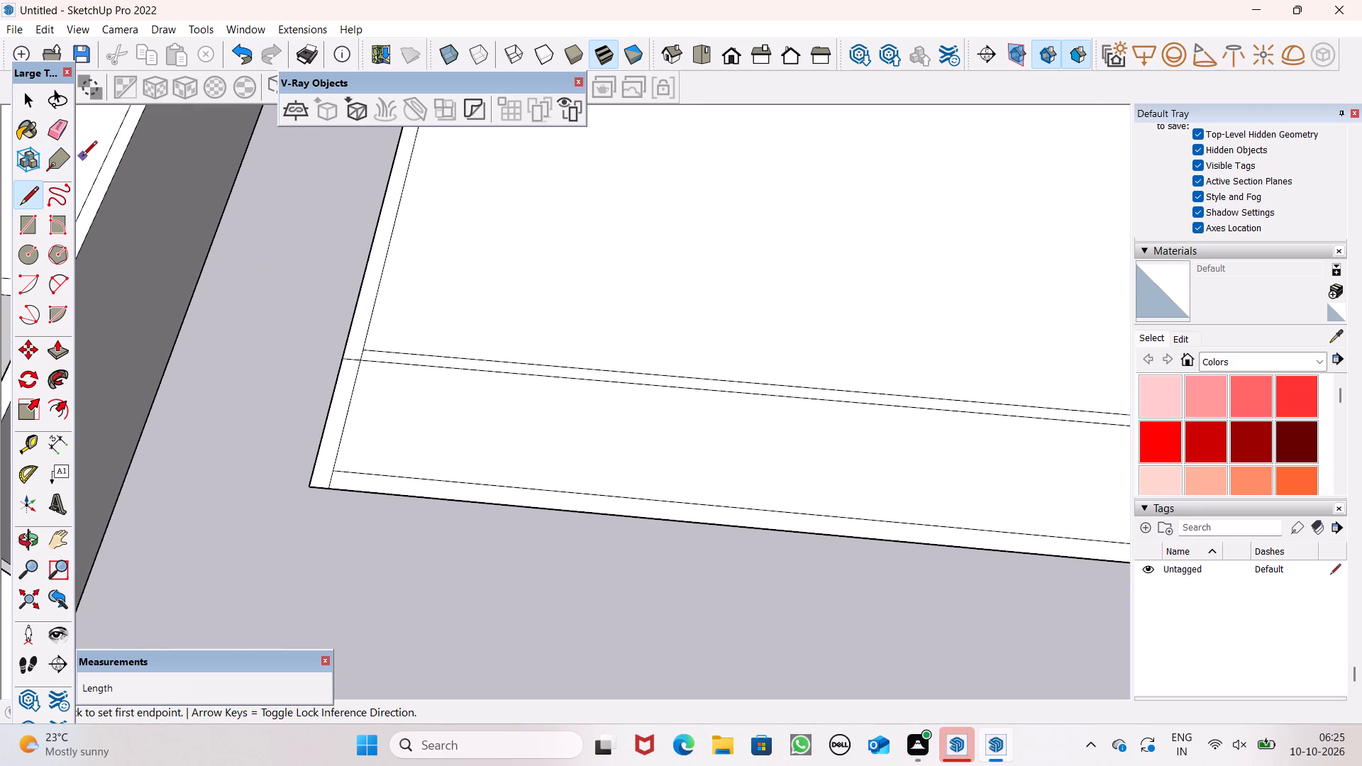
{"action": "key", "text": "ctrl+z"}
Erase the inner outline's short segments at both ends of the 6" wall strip to merge it with the perimeter band.
{"action": "scroll", "coordinate": [365, 367], "scroll_direction": "down", "scroll_amount": 7}
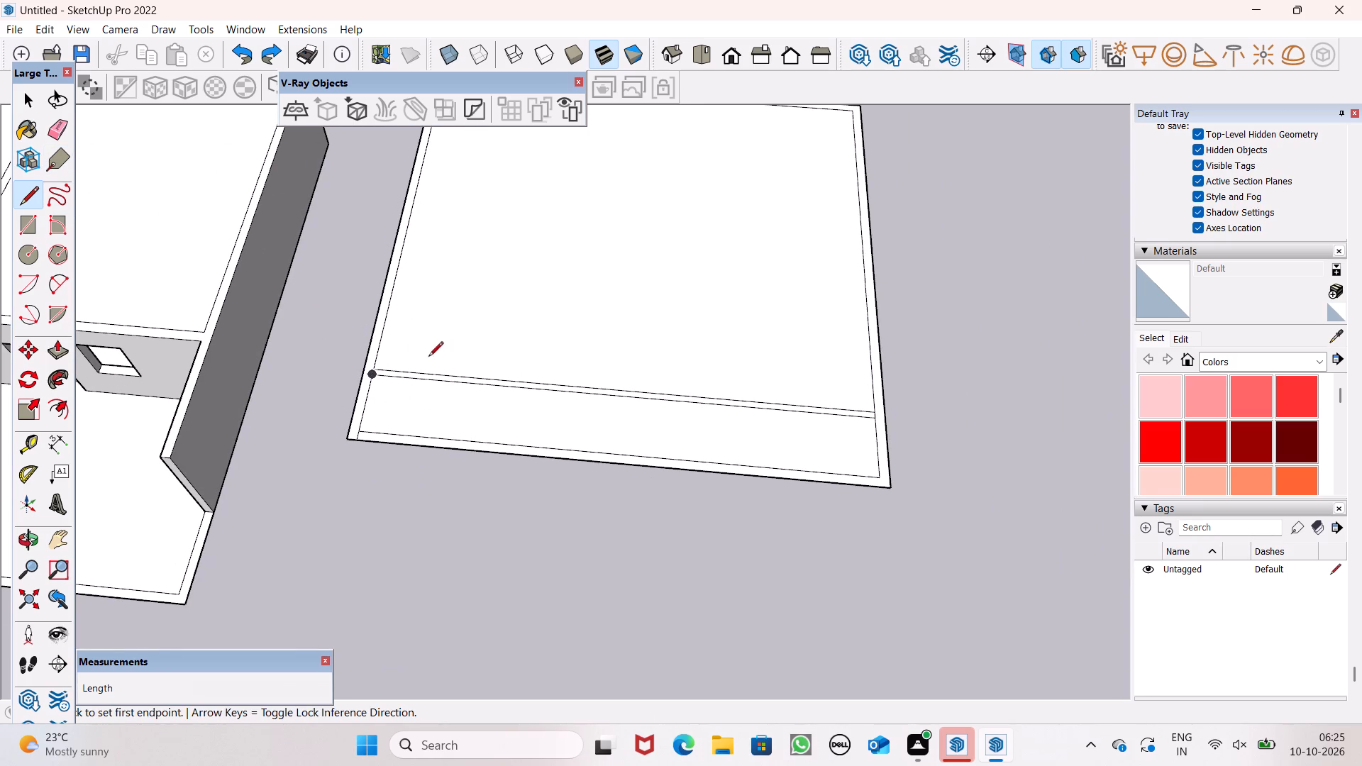
{"action": "left_click", "coordinate": [50, 133]}
{"action": "scroll", "coordinate": [379, 372], "scroll_direction": "up", "scroll_amount": 14}
{"action": "left_click_drag", "start_coordinate": [392, 365], "coordinate": [380, 368]}
{"action": "scroll", "coordinate": [312, 409], "scroll_direction": "down", "scroll_amount": 13}
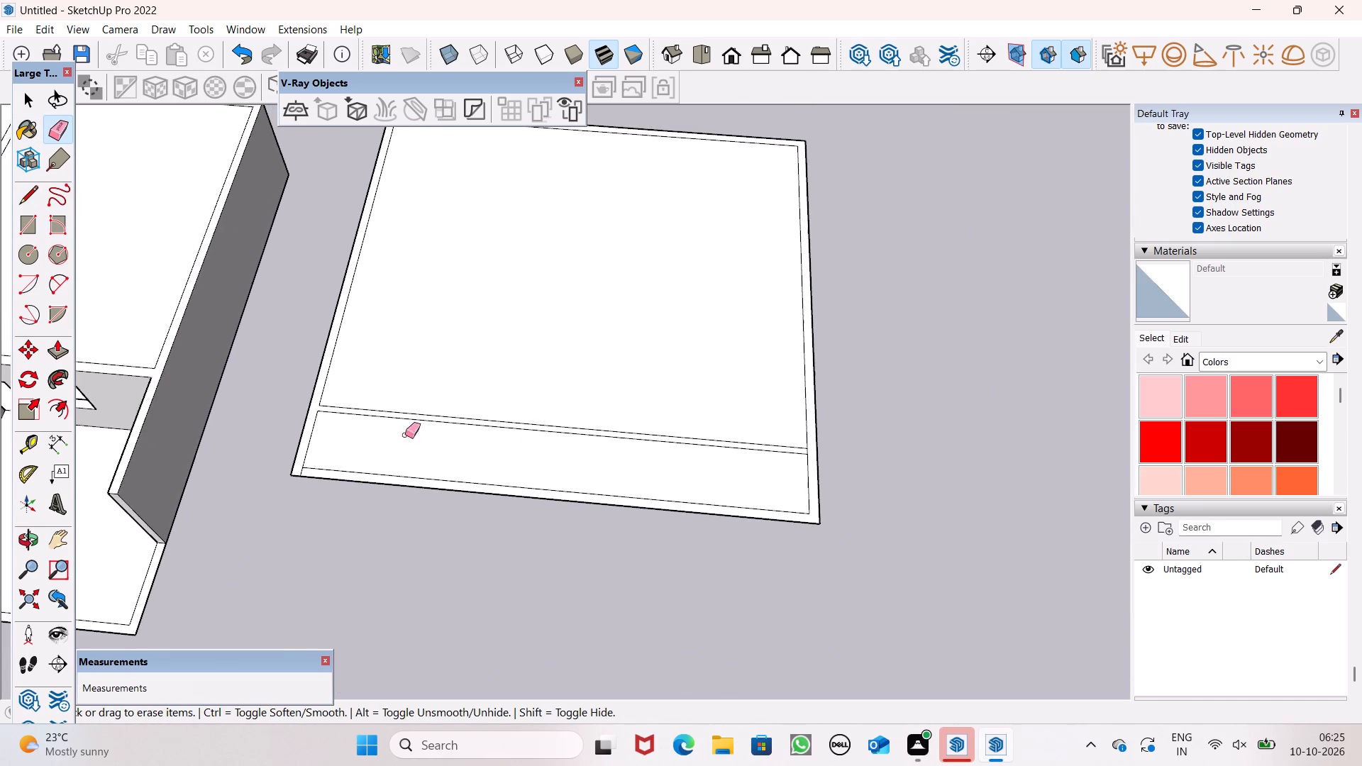
{"action": "scroll", "coordinate": [762, 465], "scroll_direction": "up", "scroll_amount": 5}
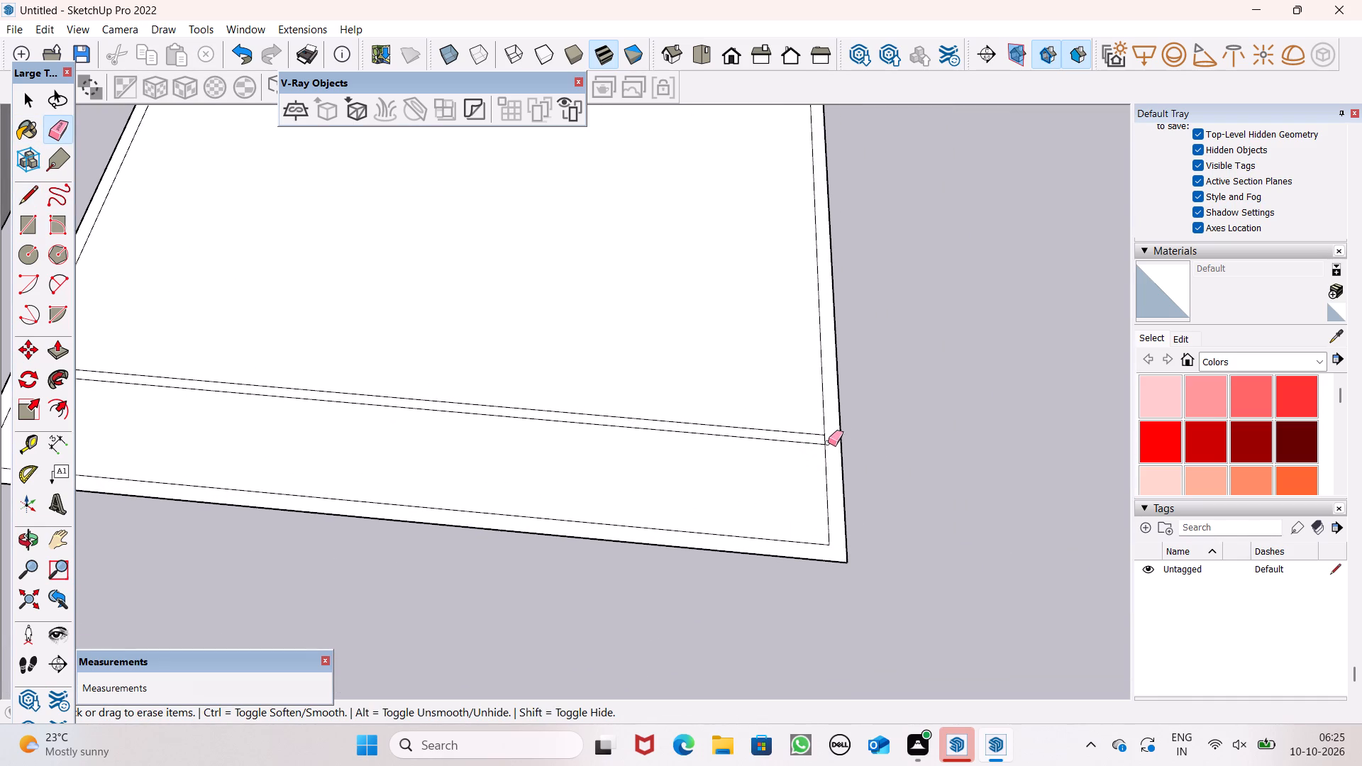
{"action": "left_click", "coordinate": [826, 443]}
Push/Pull the merged wall band of the separate floor layout up 1'.
{"action": "scroll", "coordinate": [845, 390], "scroll_direction": "down", "scroll_amount": 11}
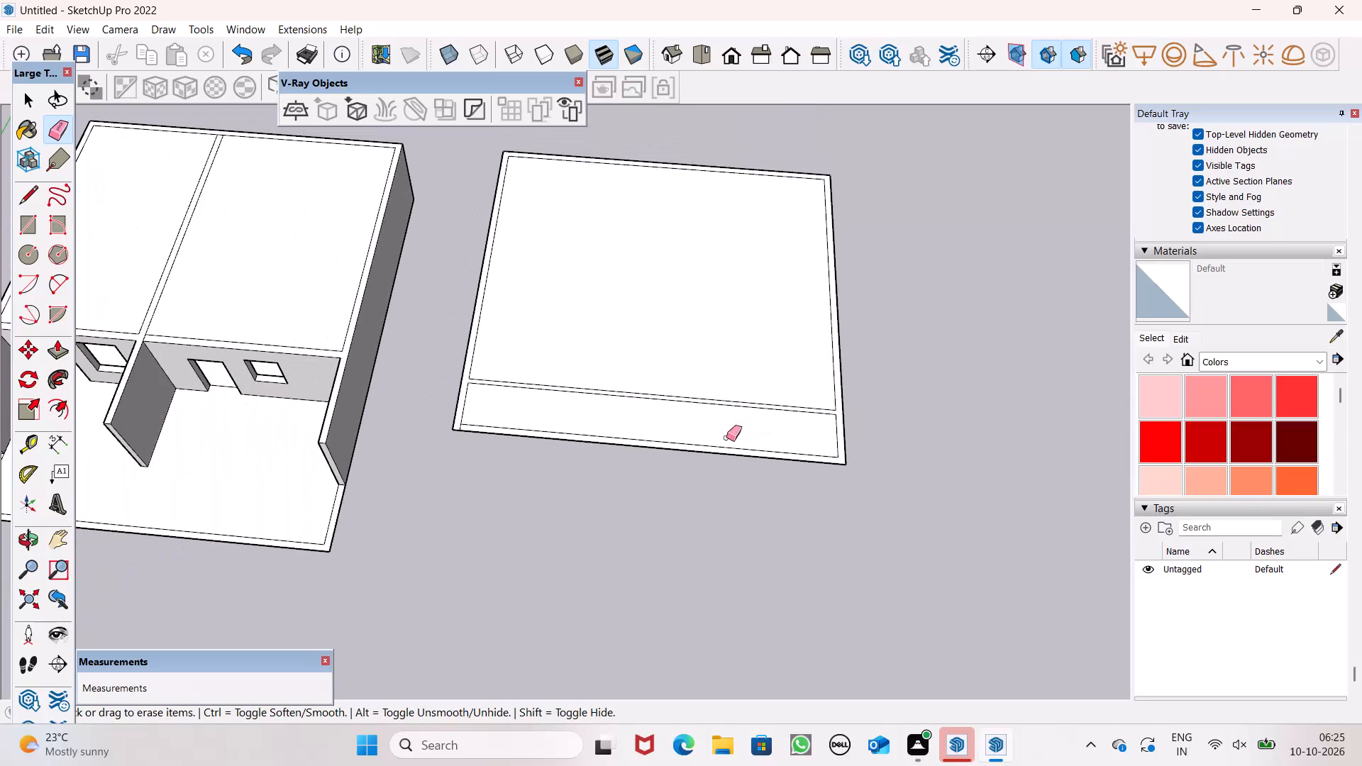
{"action": "middle_click_drag", "start_coordinate": [700, 448], "coordinate": [716, 374]}
{"action": "middle_click_drag", "start_coordinate": [655, 437], "coordinate": [629, 235]}
{"action": "scroll", "coordinate": [682, 348], "scroll_direction": "up", "scroll_amount": 1}
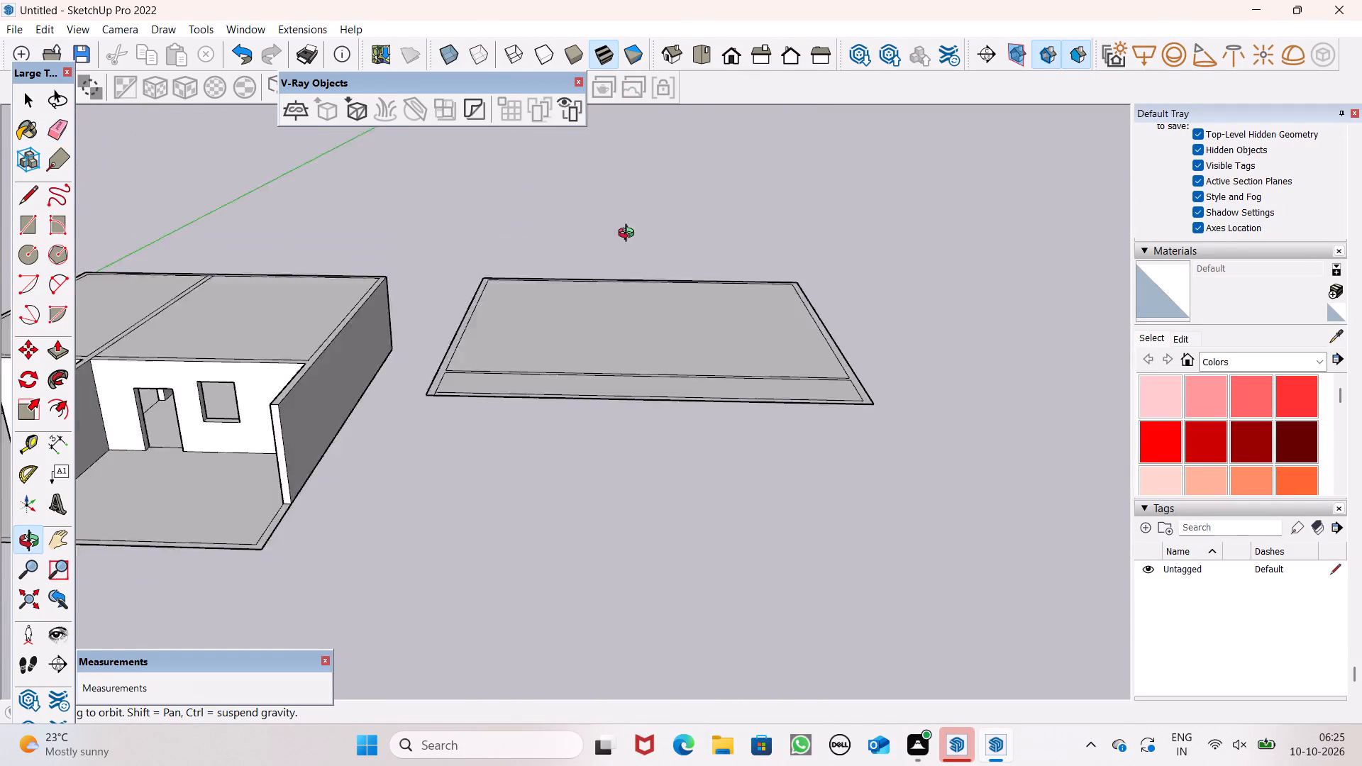
{"action": "middle_click_drag", "start_coordinate": [629, 235], "coordinate": [615, 221]}
{"action": "middle_click_drag", "start_coordinate": [536, 444], "coordinate": [608, 209]}
{"action": "scroll", "coordinate": [491, 382], "scroll_direction": "up", "scroll_amount": 1}
{"action": "middle_click_drag", "start_coordinate": [489, 379], "coordinate": [466, 268]}
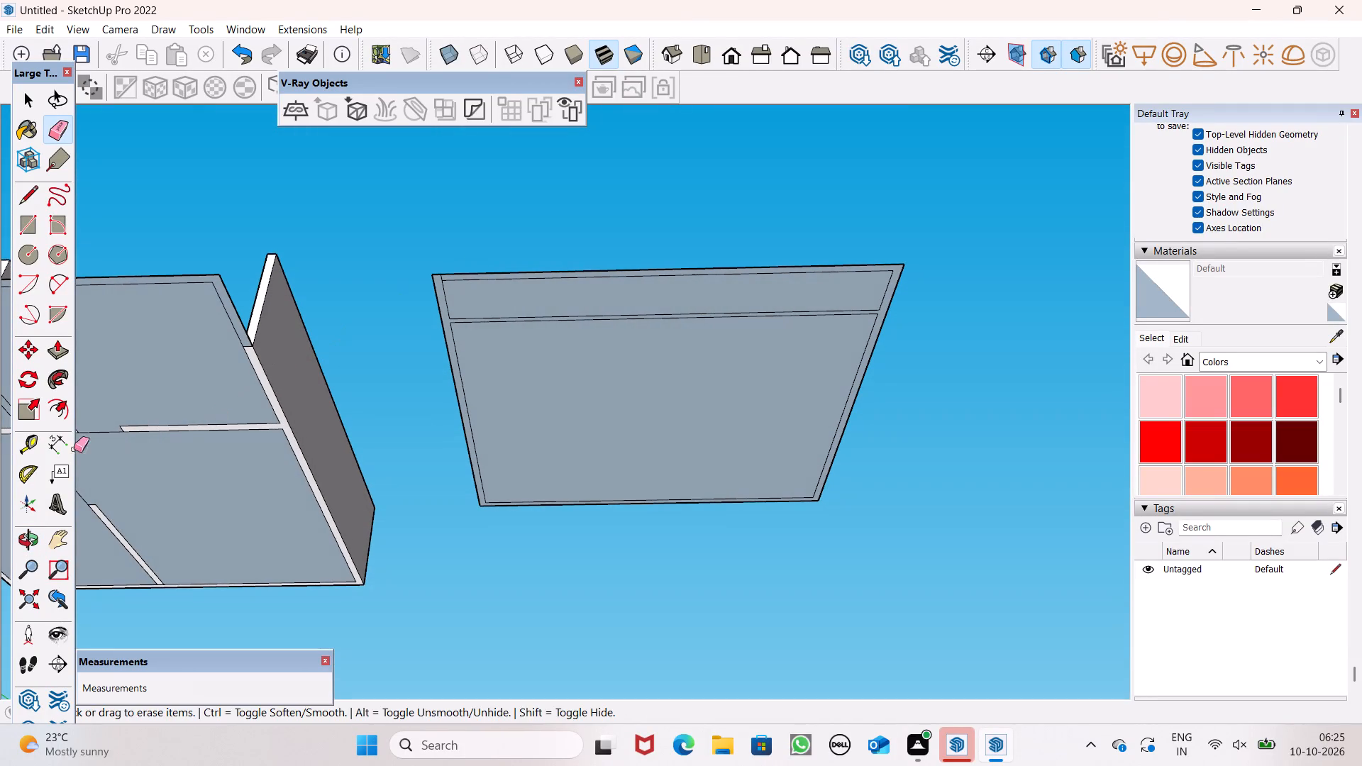
{"action": "left_click", "coordinate": [72, 357]}
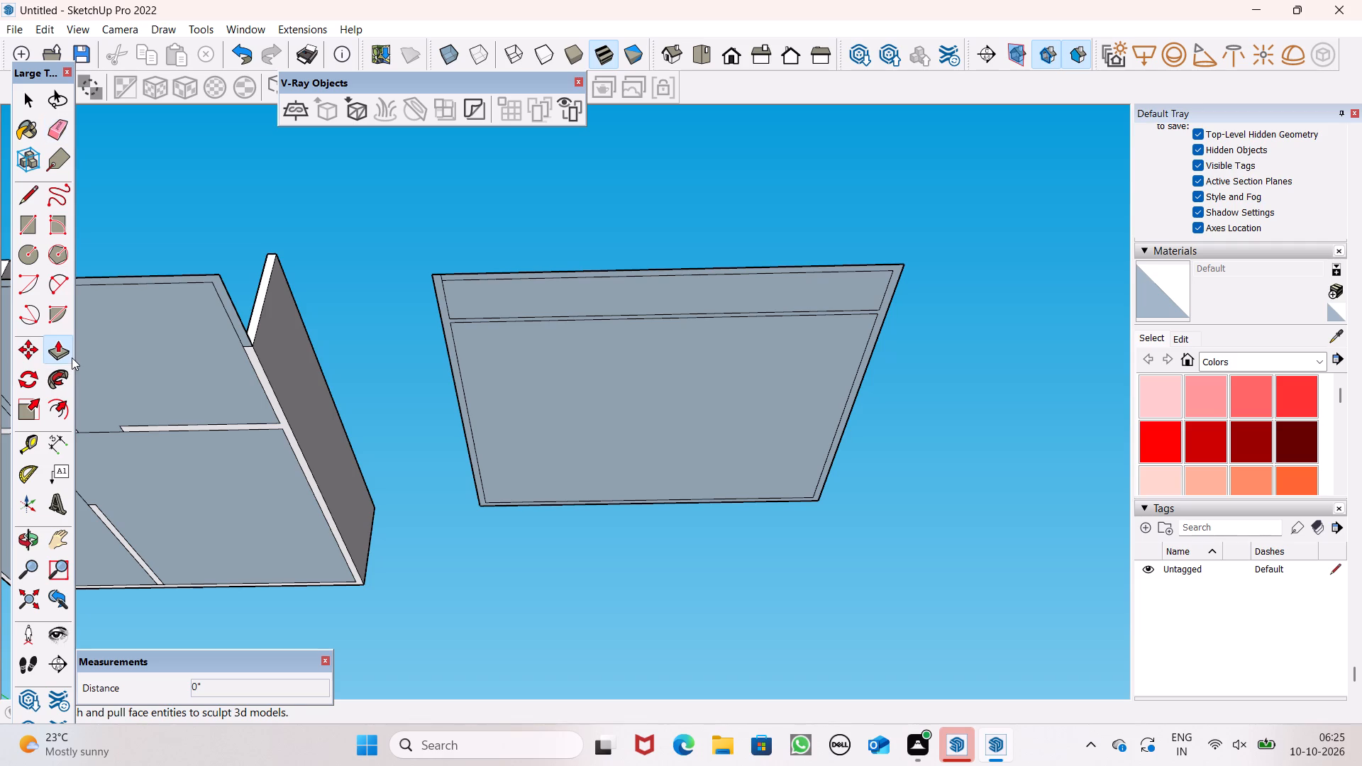
{"action": "scroll", "coordinate": [436, 354], "scroll_direction": "down", "scroll_amount": 3}
{"action": "middle_click_drag", "start_coordinate": [534, 389], "coordinate": [611, 765]}
{"action": "scroll", "coordinate": [596, 451], "scroll_direction": "up", "scroll_amount": 5}
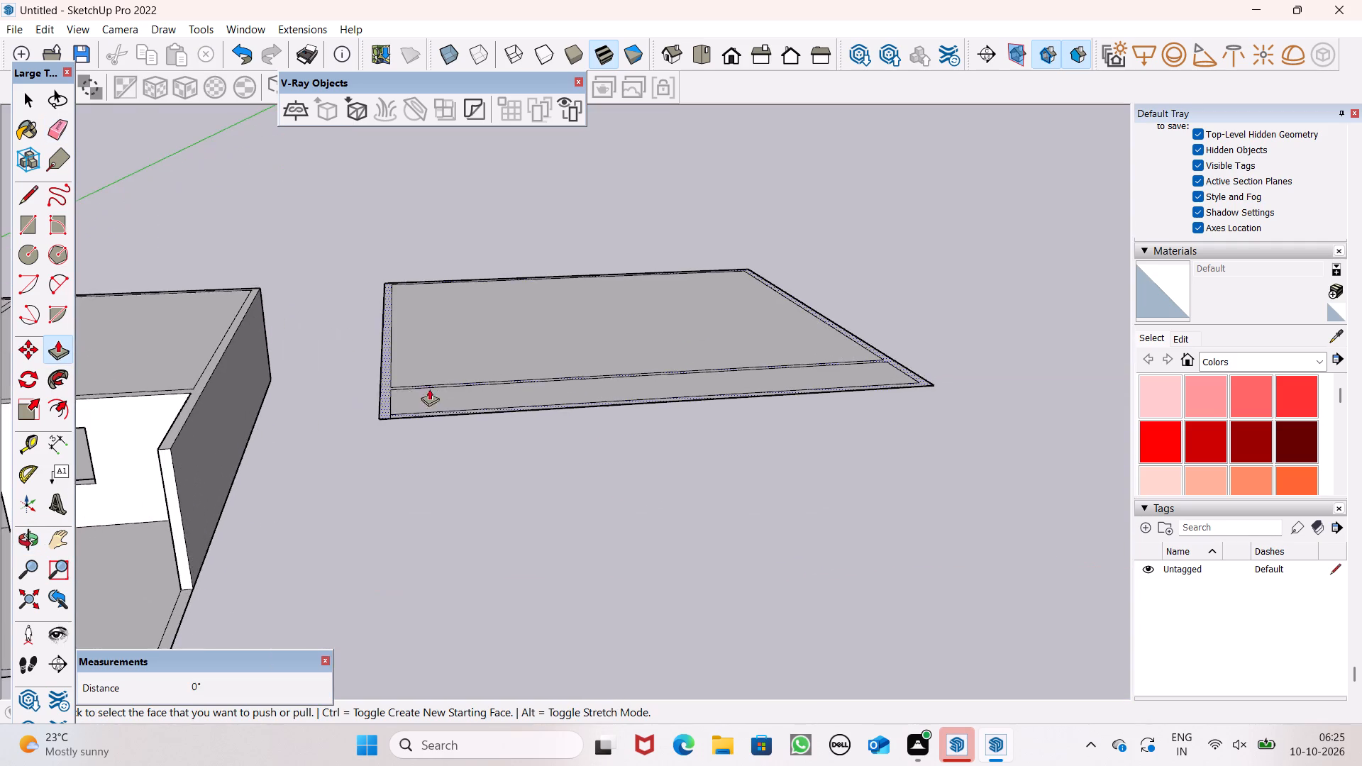
{"action": "middle_click_drag", "start_coordinate": [384, 386], "coordinate": [324, 698]}
{"action": "scroll", "coordinate": [367, 531], "scroll_direction": "up", "scroll_amount": 6}
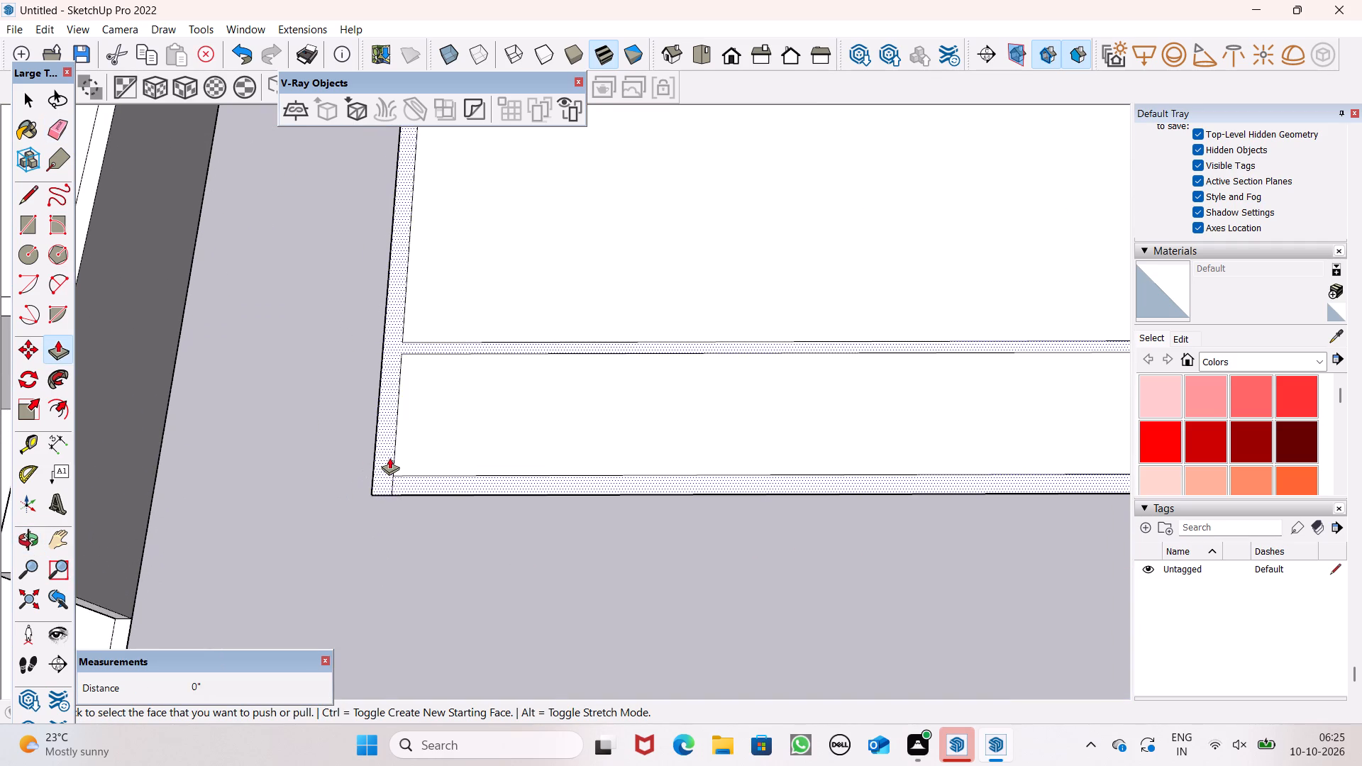
{"action": "left_click_drag", "start_coordinate": [389, 457], "coordinate": [388, 428]}
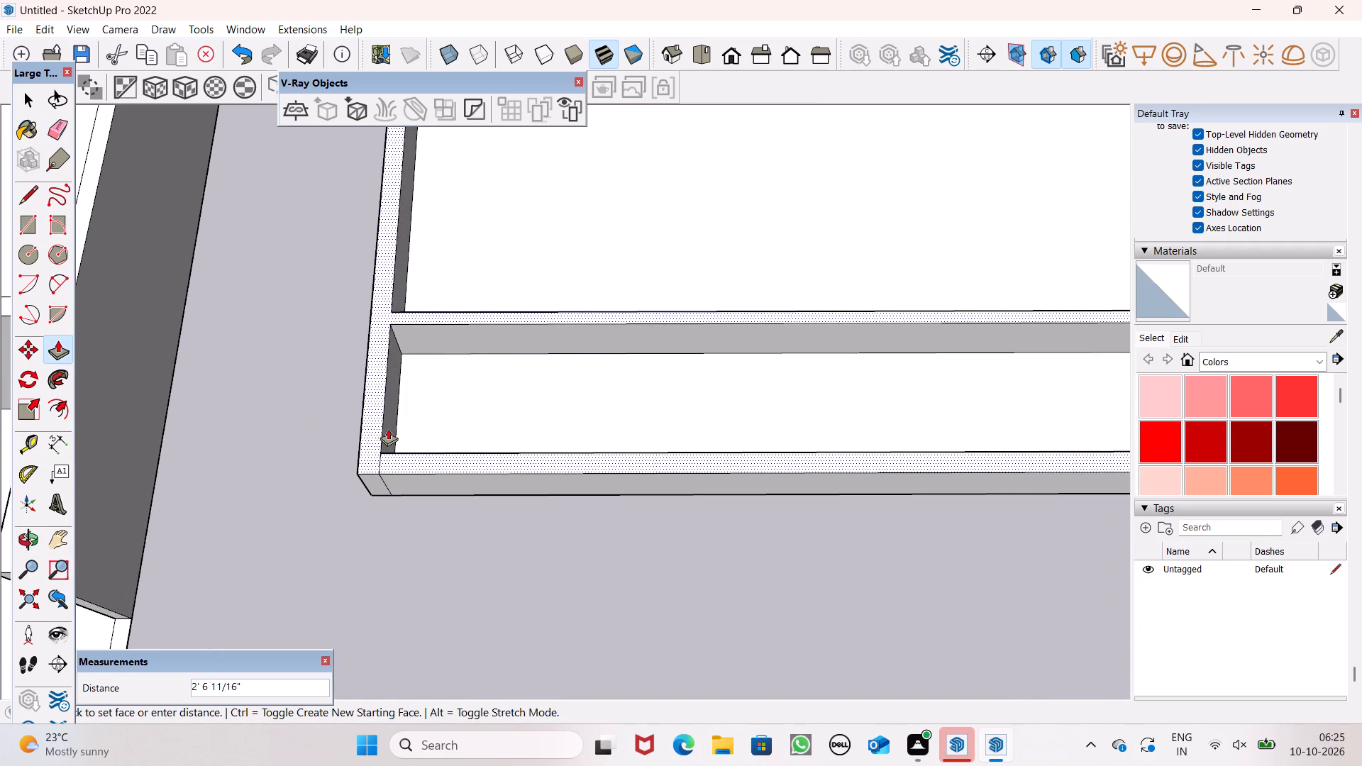
{"action": "left_click_drag", "start_coordinate": [388, 428], "coordinate": [389, 427]}
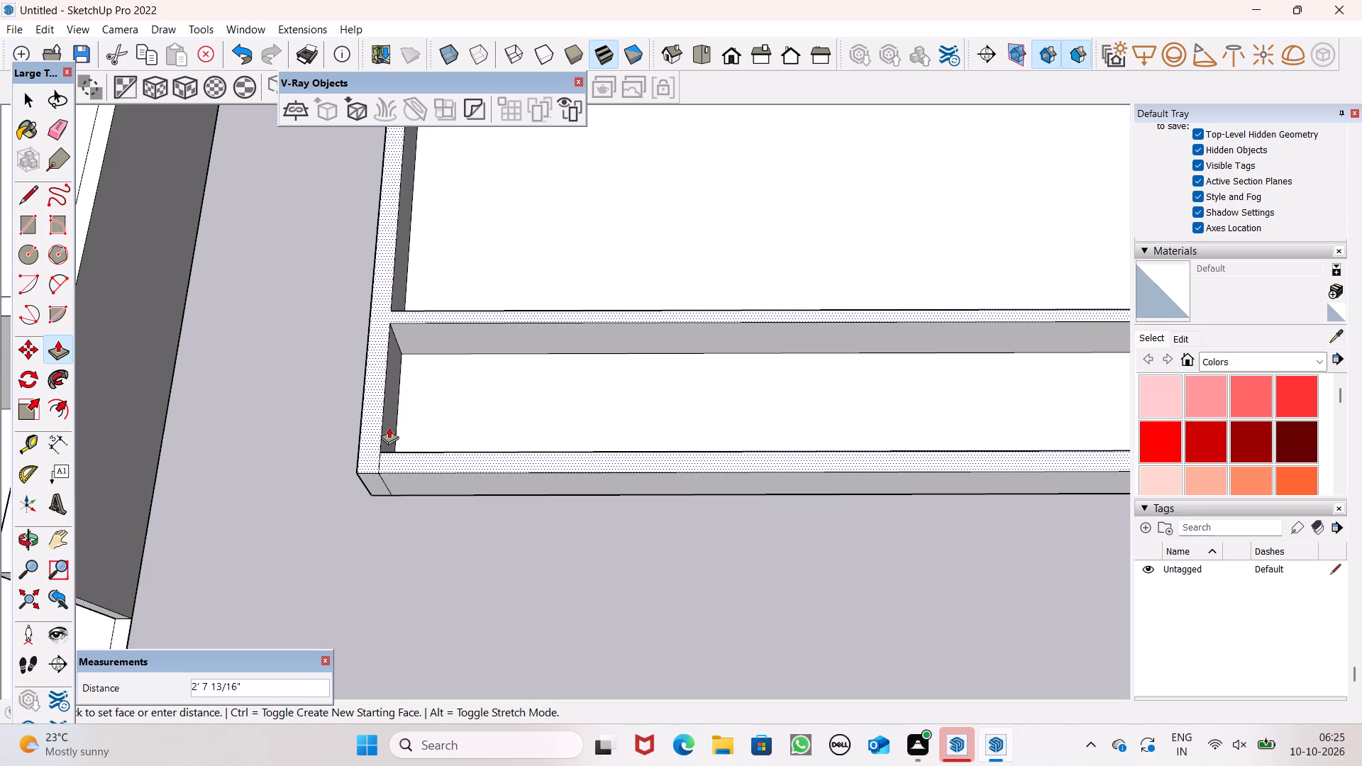
{"action": "left_click_drag", "start_coordinate": [389, 427], "coordinate": [390, 426]}
{"action": "type", "text": "1'"}
{"action": "key", "text": "Return"}
Pull the front balcony strip and the main room floor up flush with the top of the 1' wall band.
{"action": "scroll", "coordinate": [391, 426], "scroll_direction": "down", "scroll_amount": 2}
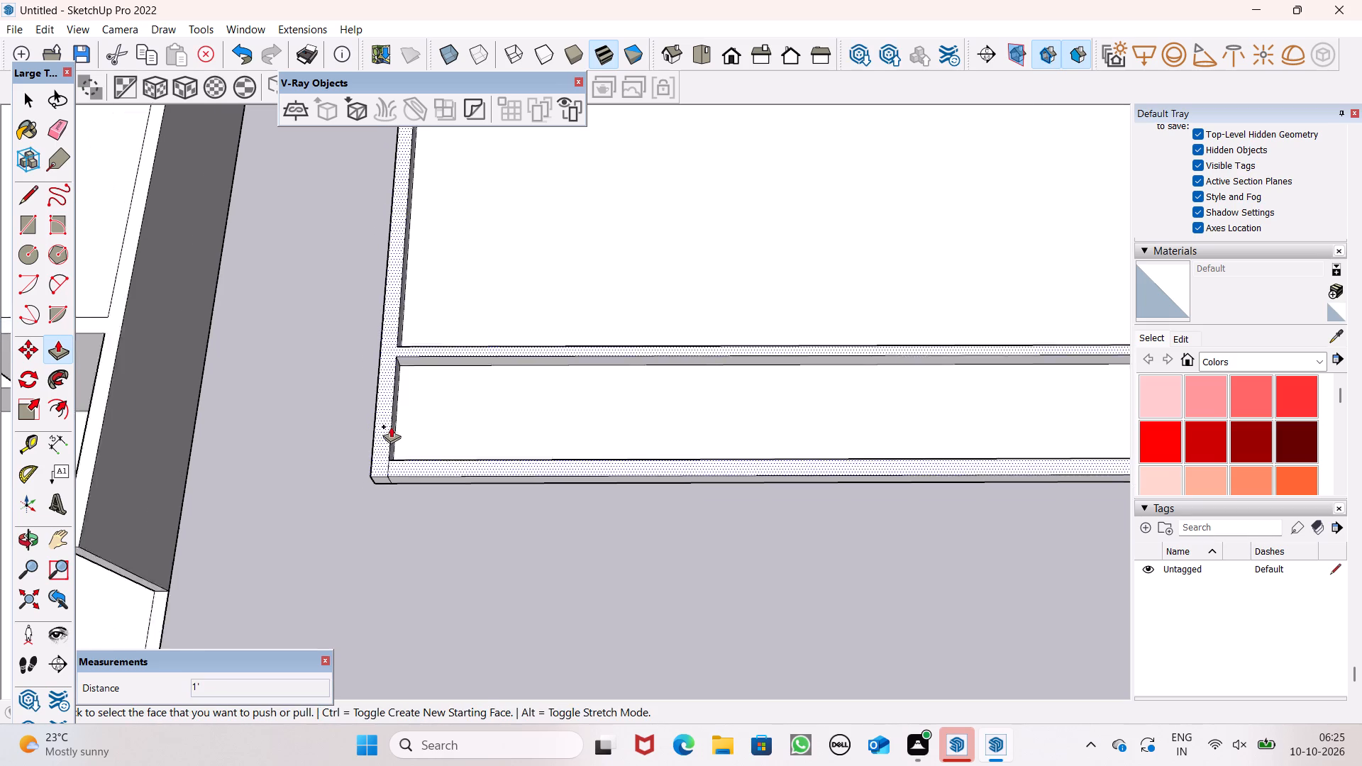
{"action": "scroll", "coordinate": [391, 426], "scroll_direction": "down", "scroll_amount": 2}
{"action": "middle_click_drag", "start_coordinate": [419, 450], "coordinate": [397, 262]}
{"action": "scroll", "coordinate": [397, 262], "scroll_direction": "up", "scroll_amount": 1}
{"action": "middle_click_drag", "start_coordinate": [436, 409], "coordinate": [463, 374]}
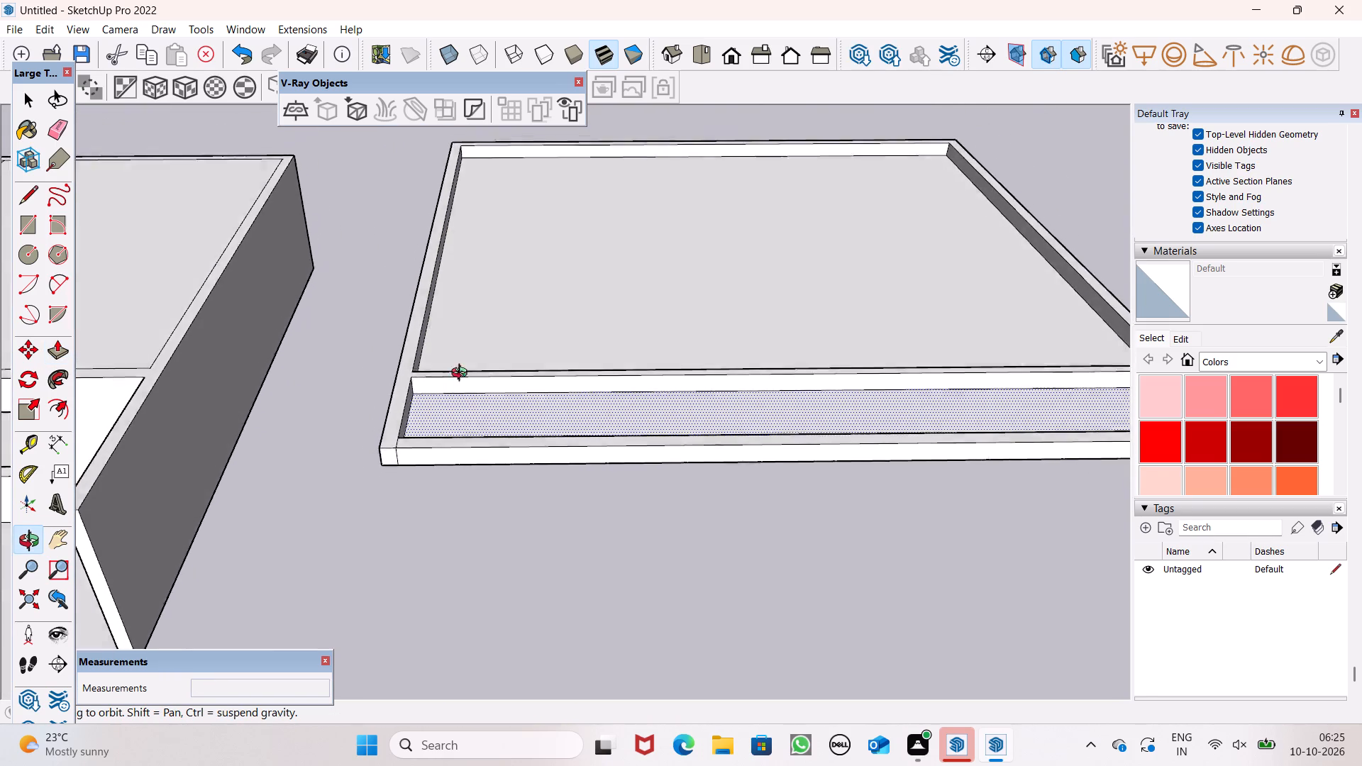
{"action": "middle_click_drag", "start_coordinate": [463, 374], "coordinate": [461, 404]}
{"action": "scroll", "coordinate": [437, 438], "scroll_direction": "up", "scroll_amount": 1}
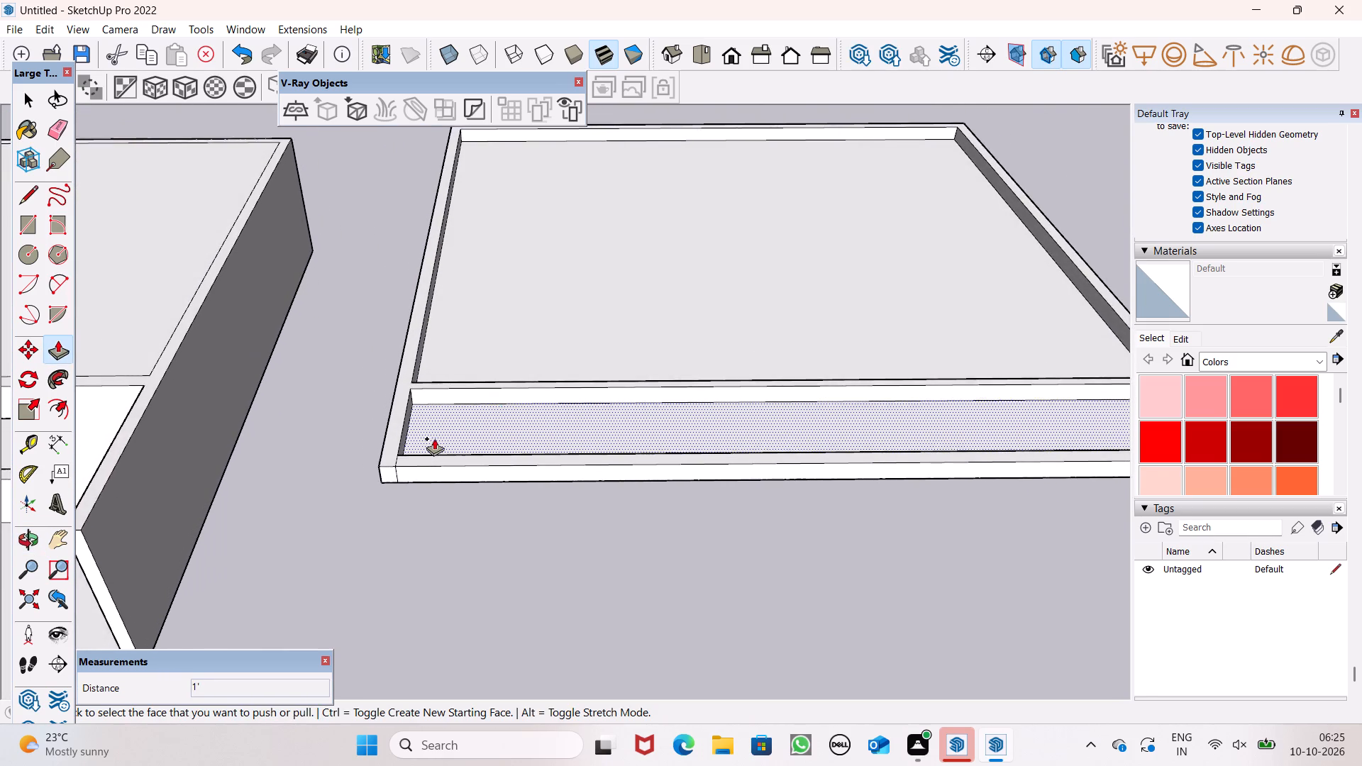
{"action": "scroll", "coordinate": [434, 438], "scroll_direction": "up", "scroll_amount": 2}
{"action": "left_click_drag", "start_coordinate": [432, 435], "coordinate": [387, 424]}
{"action": "left_click_drag", "start_coordinate": [514, 311], "coordinate": [389, 323]}
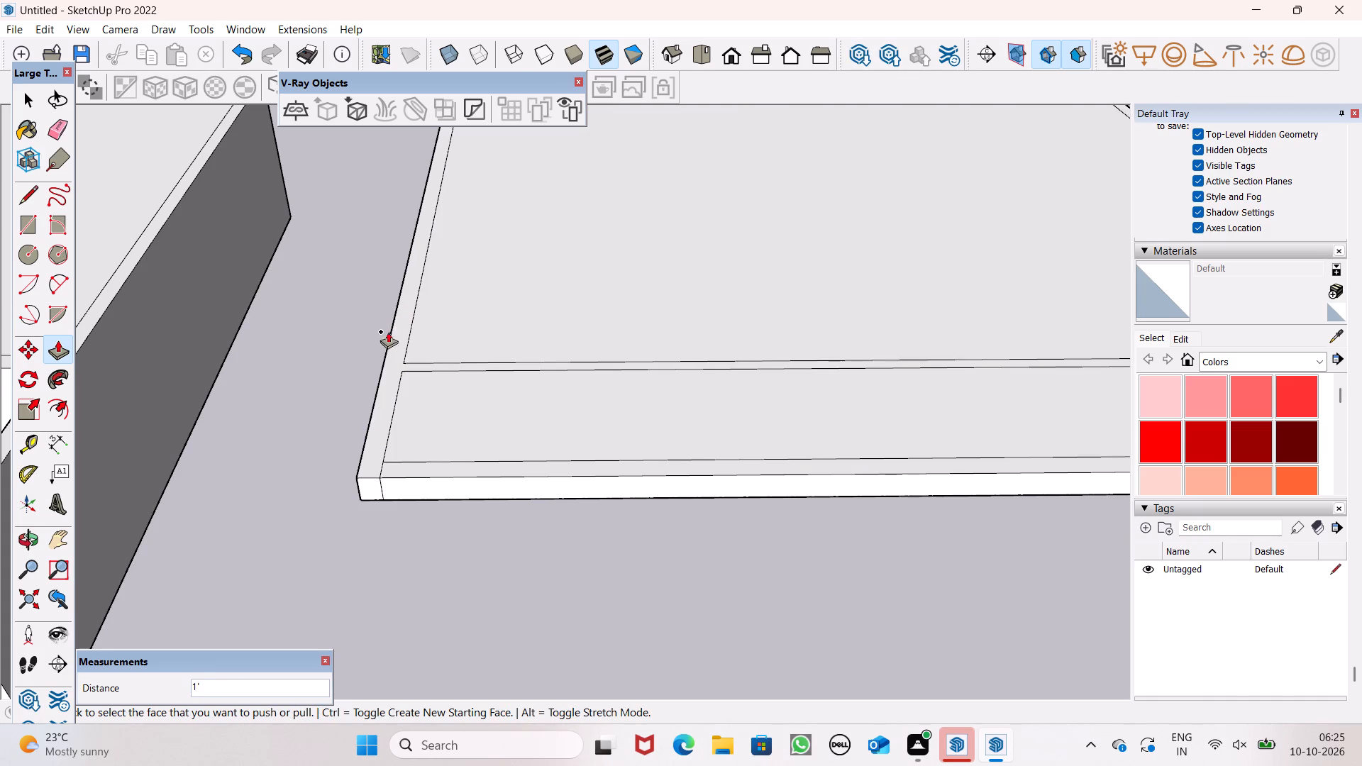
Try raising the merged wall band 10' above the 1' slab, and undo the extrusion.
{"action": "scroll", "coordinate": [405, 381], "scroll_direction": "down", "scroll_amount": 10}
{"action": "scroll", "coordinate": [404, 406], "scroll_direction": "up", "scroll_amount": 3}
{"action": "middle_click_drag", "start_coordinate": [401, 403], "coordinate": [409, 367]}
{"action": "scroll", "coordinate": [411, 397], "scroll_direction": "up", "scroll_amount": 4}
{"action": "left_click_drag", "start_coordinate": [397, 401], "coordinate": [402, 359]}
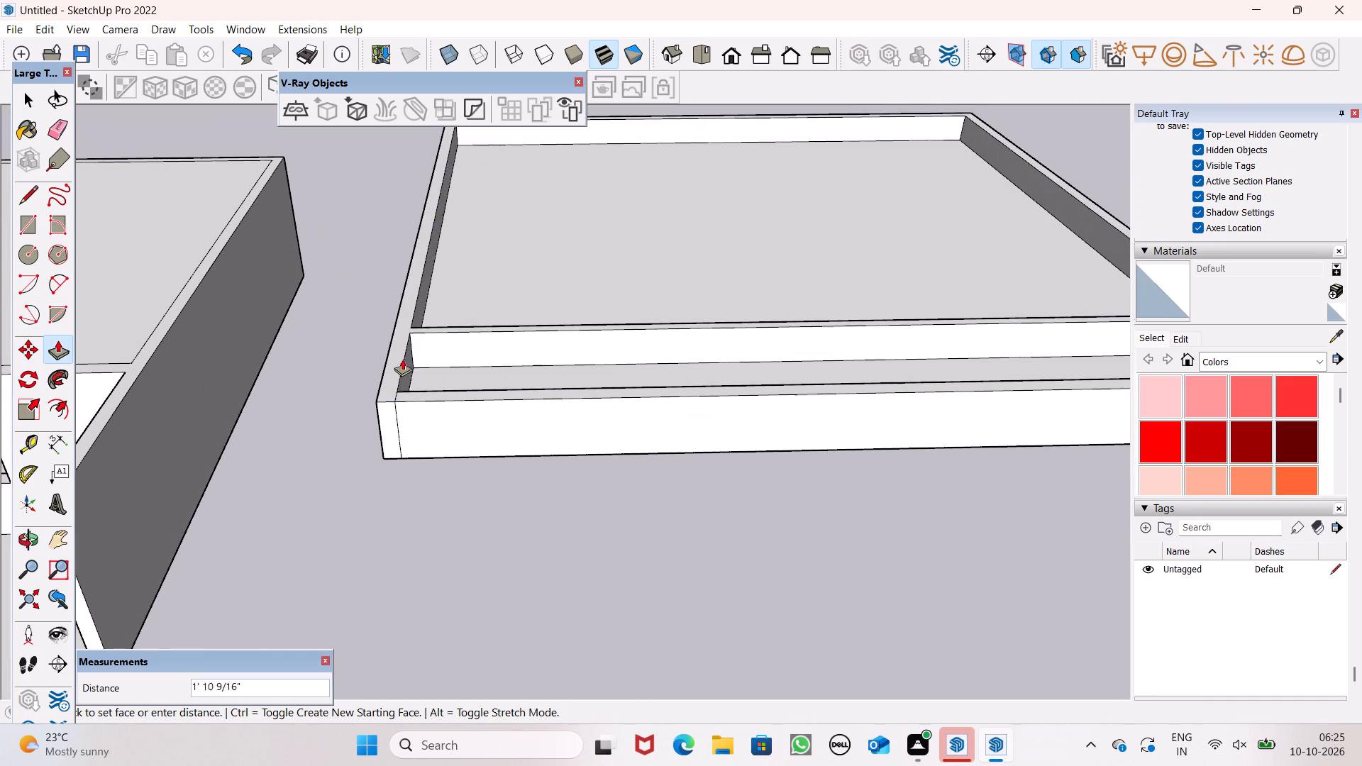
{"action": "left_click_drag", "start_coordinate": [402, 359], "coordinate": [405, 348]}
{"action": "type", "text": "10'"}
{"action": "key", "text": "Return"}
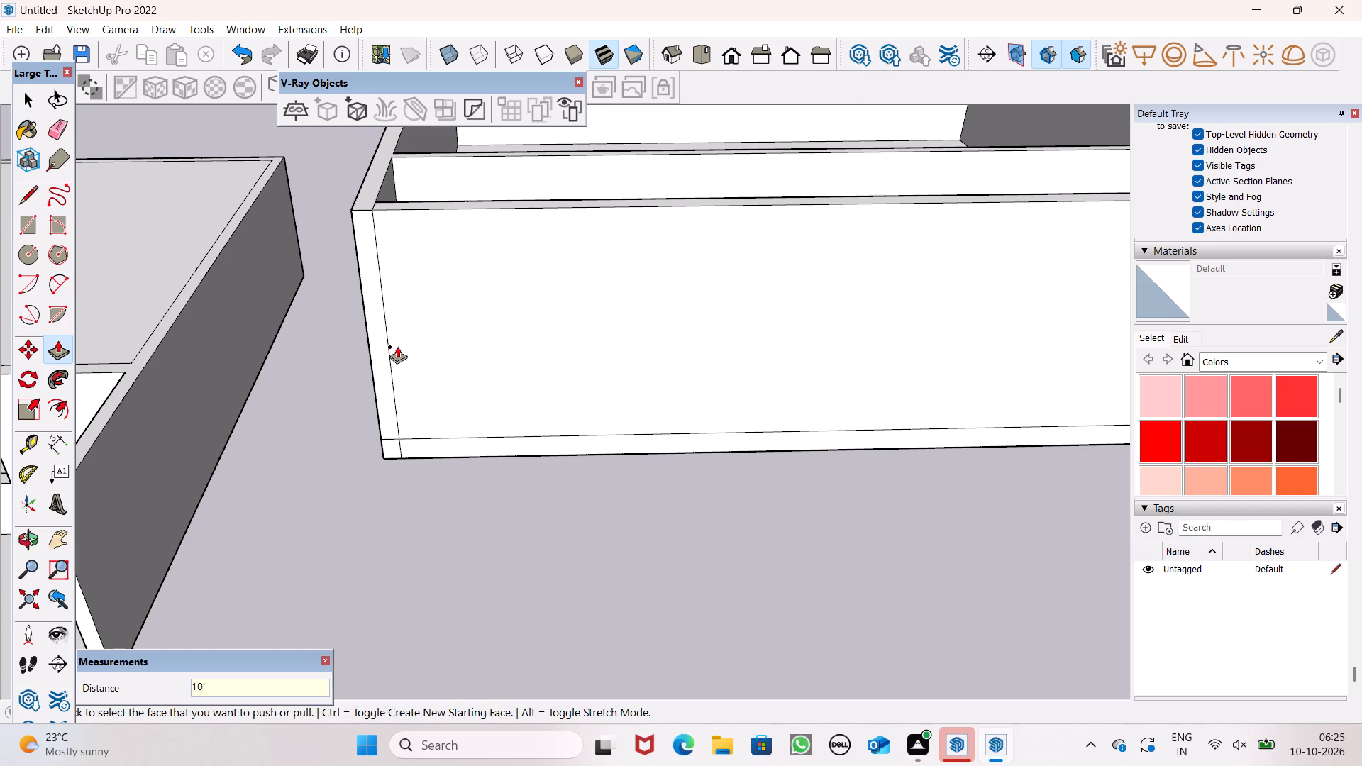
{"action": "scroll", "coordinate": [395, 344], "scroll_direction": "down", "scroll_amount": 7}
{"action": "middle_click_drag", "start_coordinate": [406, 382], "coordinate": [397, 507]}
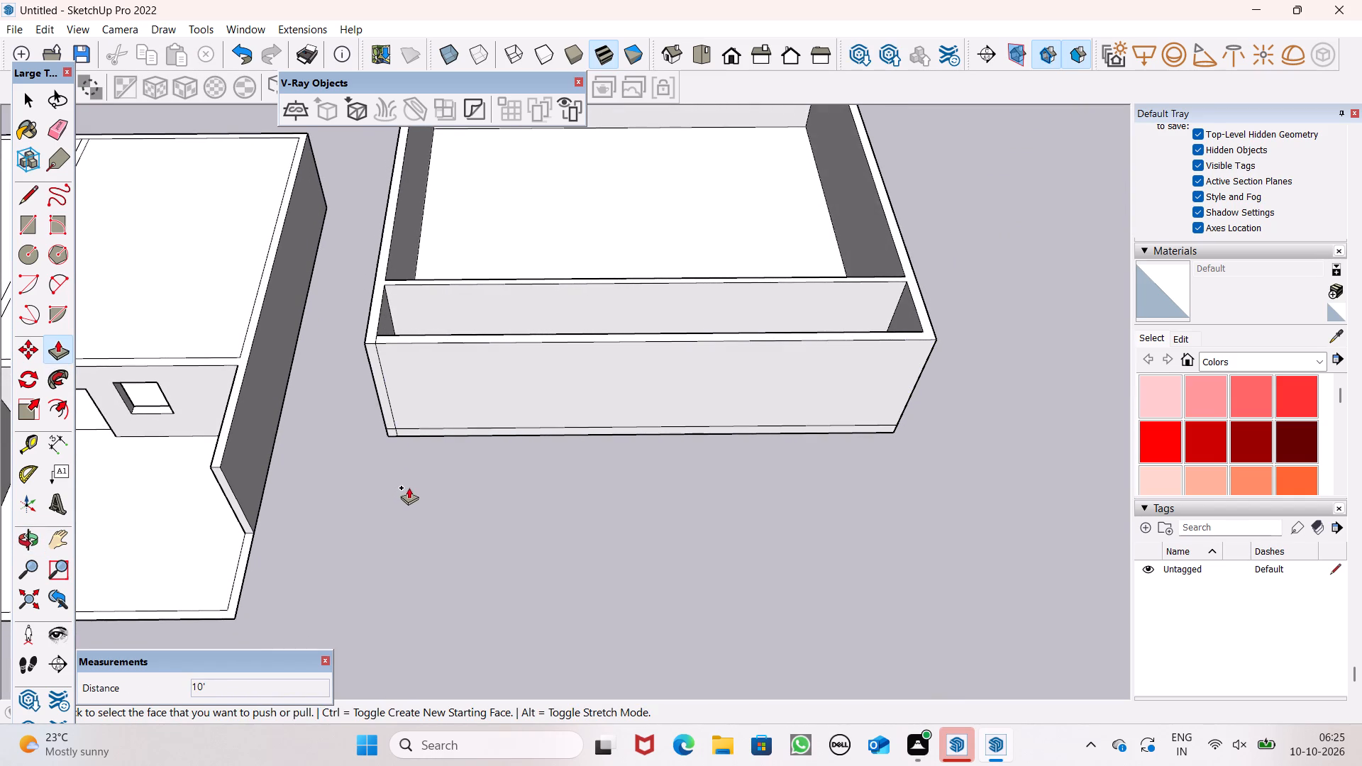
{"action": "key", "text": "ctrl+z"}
Draw a line from the inner outline's front corner farthest from the existing floor to the slab's front edge.
{"action": "scroll", "coordinate": [796, 421], "scroll_direction": "up", "scroll_amount": 2}
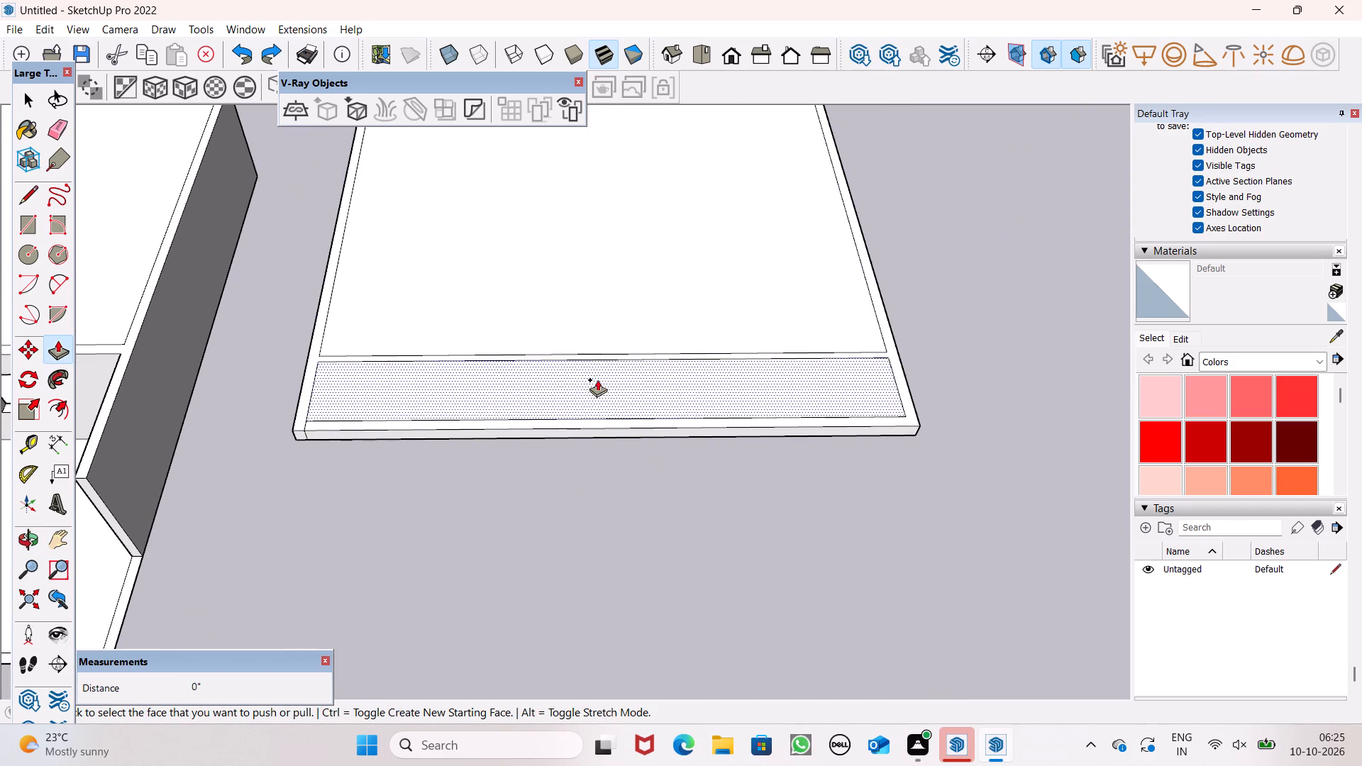
{"action": "left_click", "coordinate": [36, 199]}
{"action": "scroll", "coordinate": [873, 455], "scroll_direction": "up", "scroll_amount": 2}
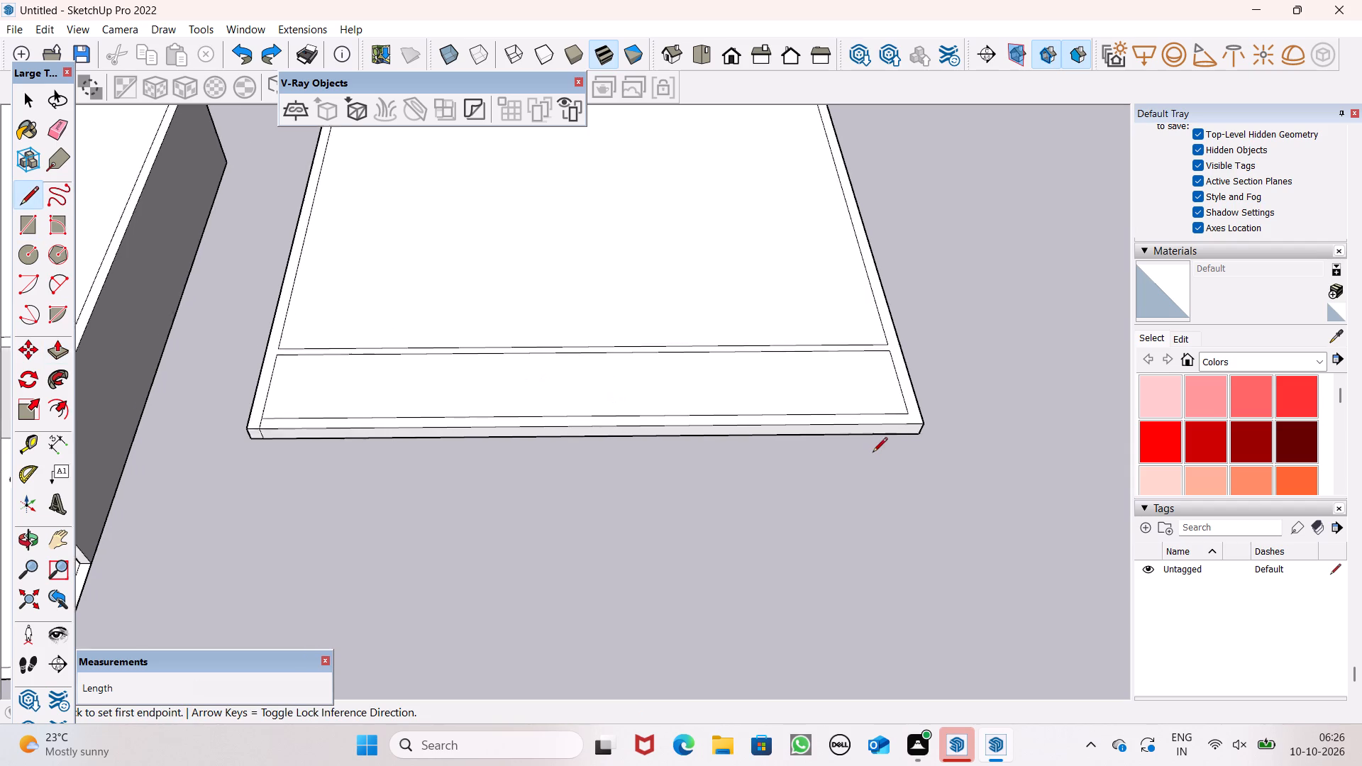
{"action": "scroll", "coordinate": [873, 453], "scroll_direction": "up", "scroll_amount": 3}
{"action": "left_click", "coordinate": [924, 392]}
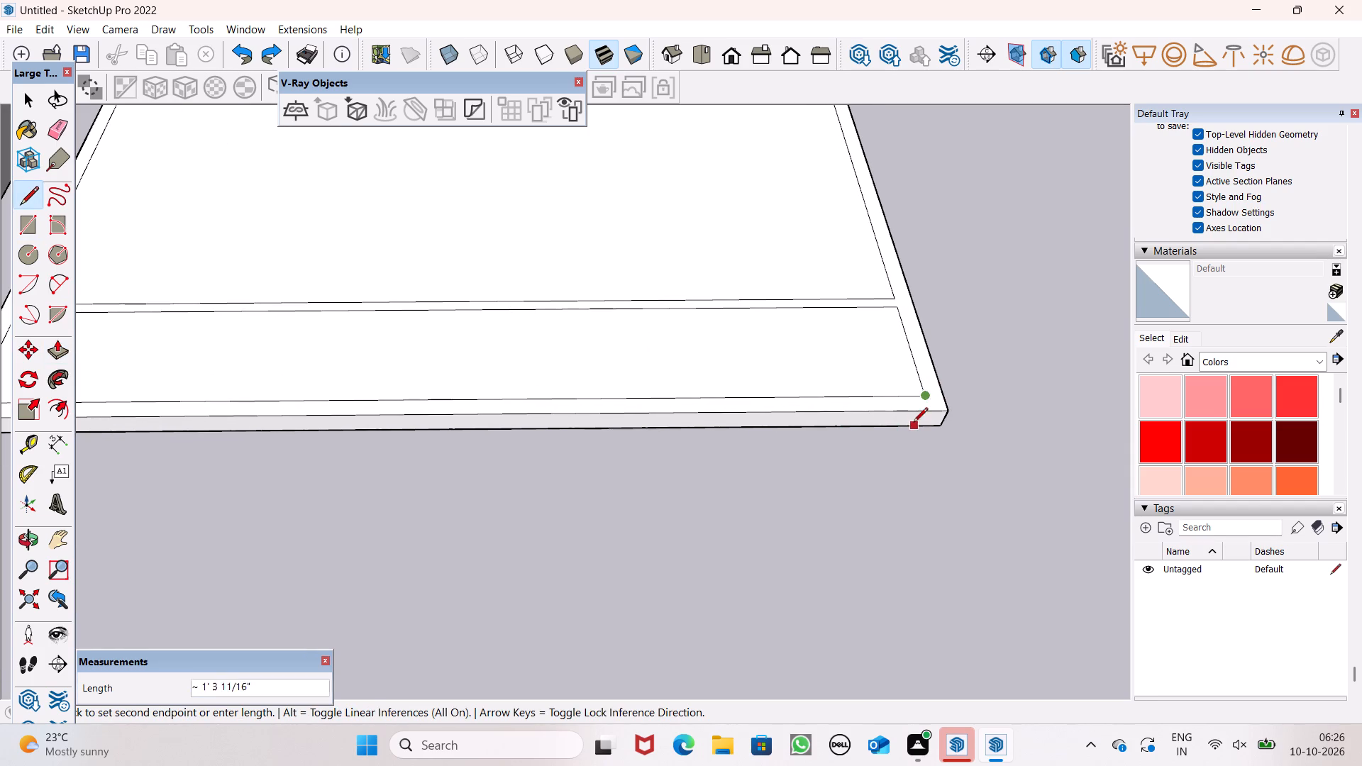
{"action": "left_click", "coordinate": [923, 416]}
{"action": "scroll", "coordinate": [758, 341], "scroll_direction": "down", "scroll_amount": 7}
{"action": "key", "text": "space"}
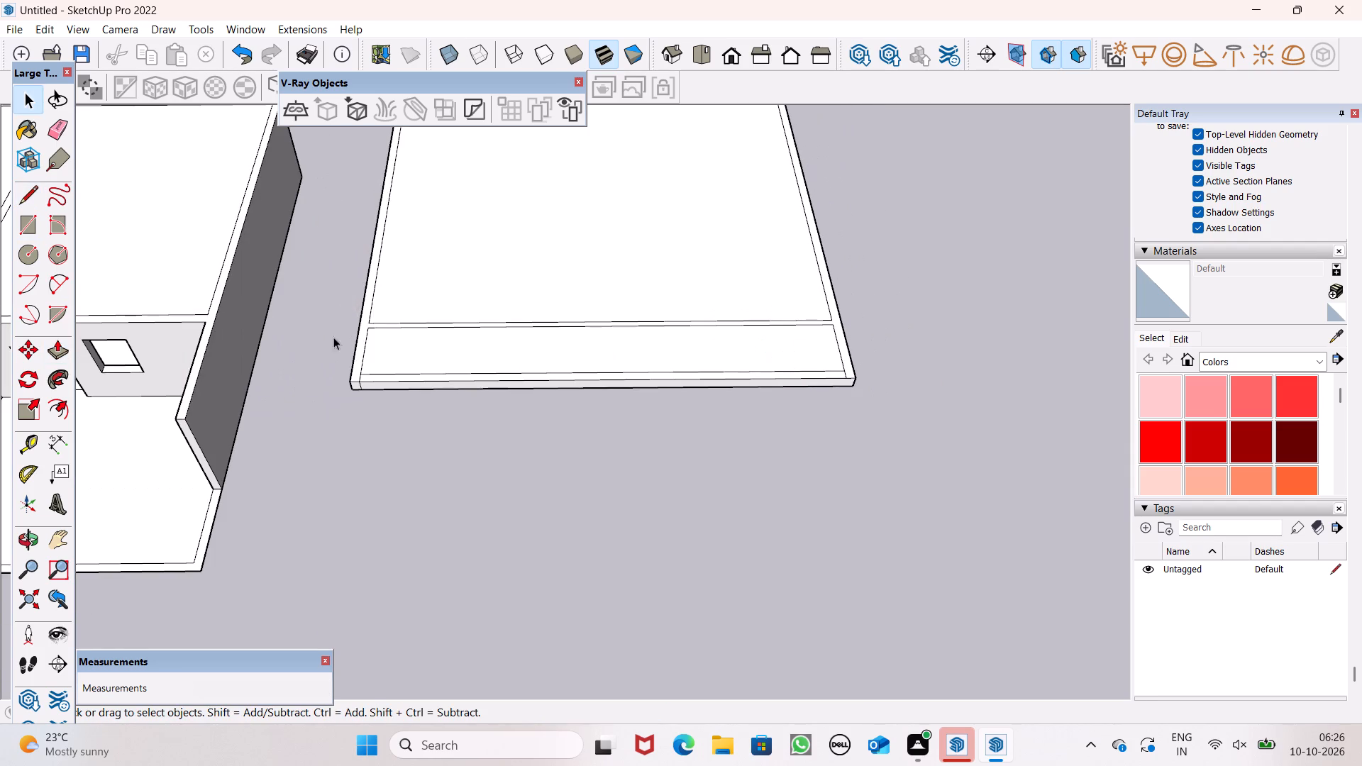
Draw a 9" line extending the wall strip's front edge to the slab's outer side edge farthest from the existing floor.
{"action": "left_click", "coordinate": [59, 349]}
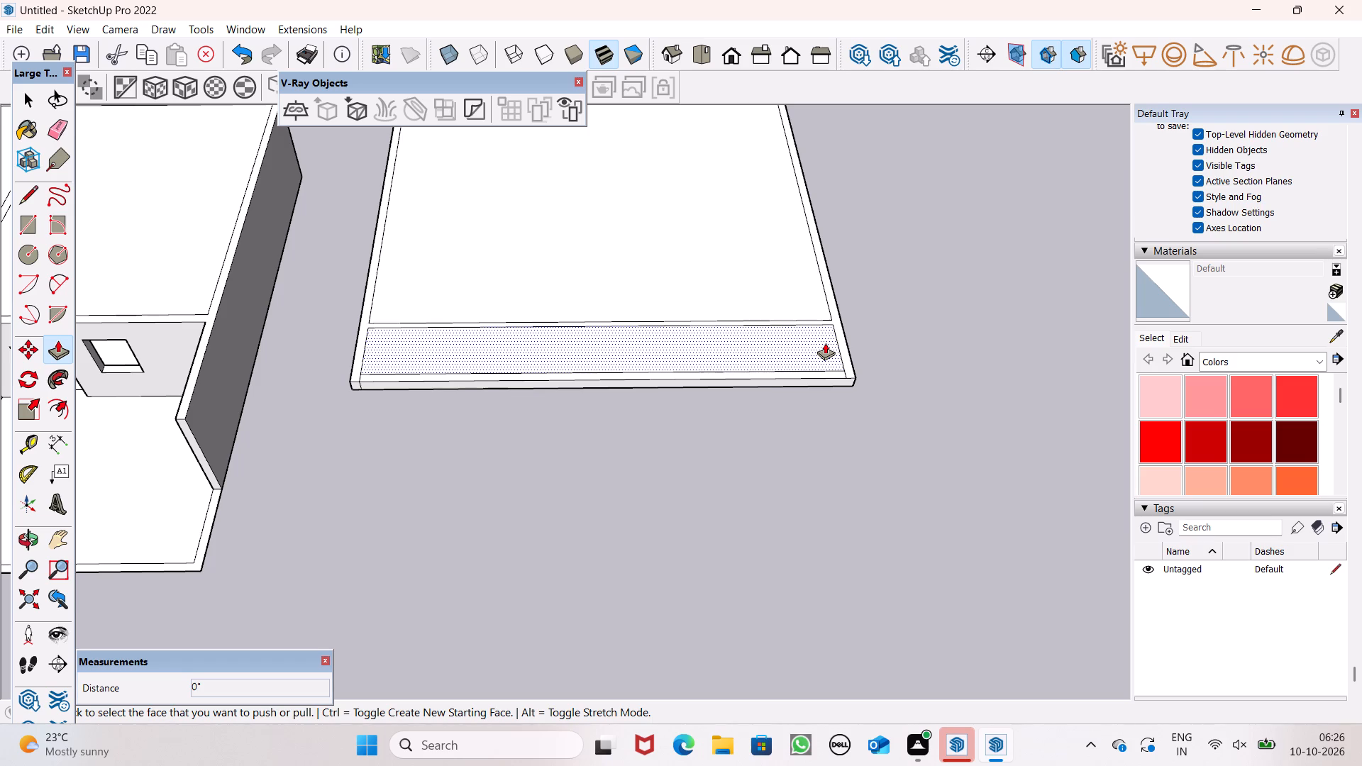
{"action": "left_click", "coordinate": [30, 210]}
{"action": "left_click", "coordinate": [28, 196]}
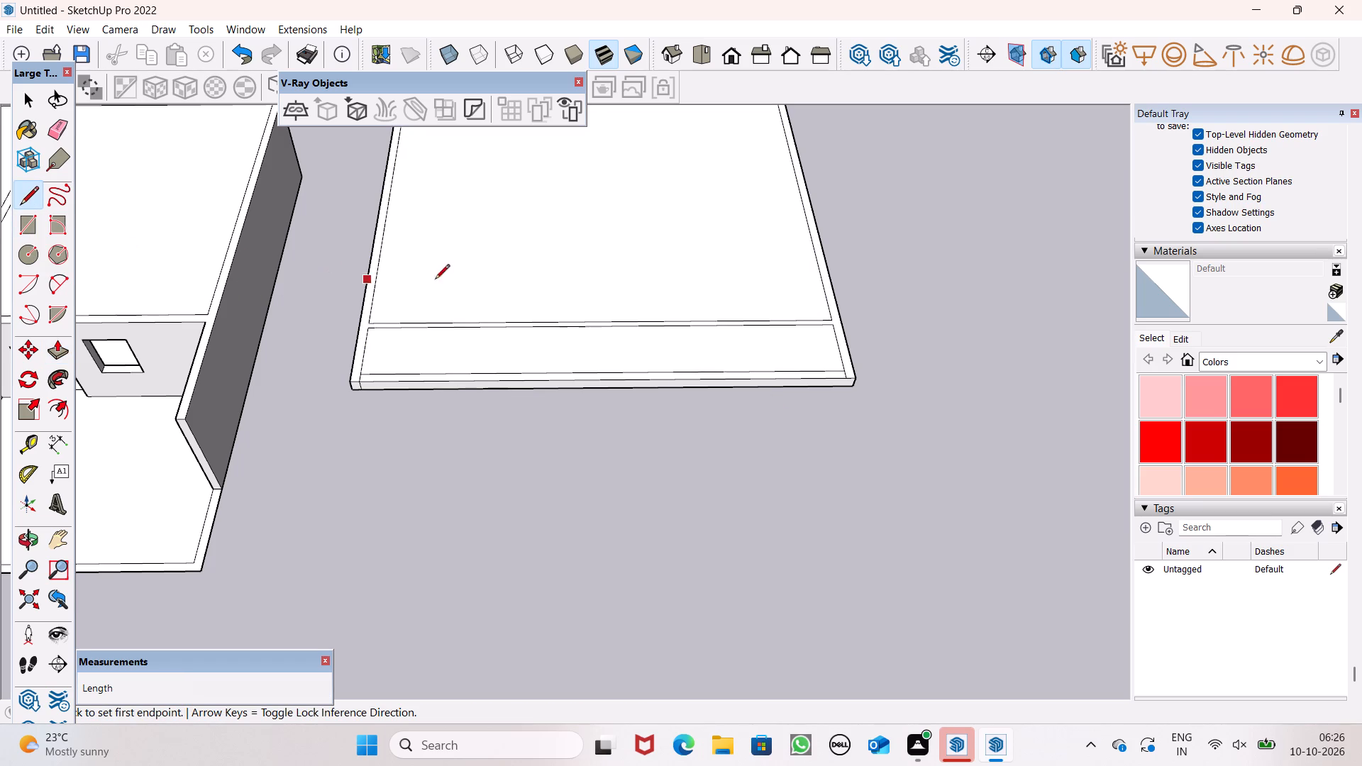
{"action": "scroll", "coordinate": [887, 326], "scroll_direction": "up", "scroll_amount": 6}
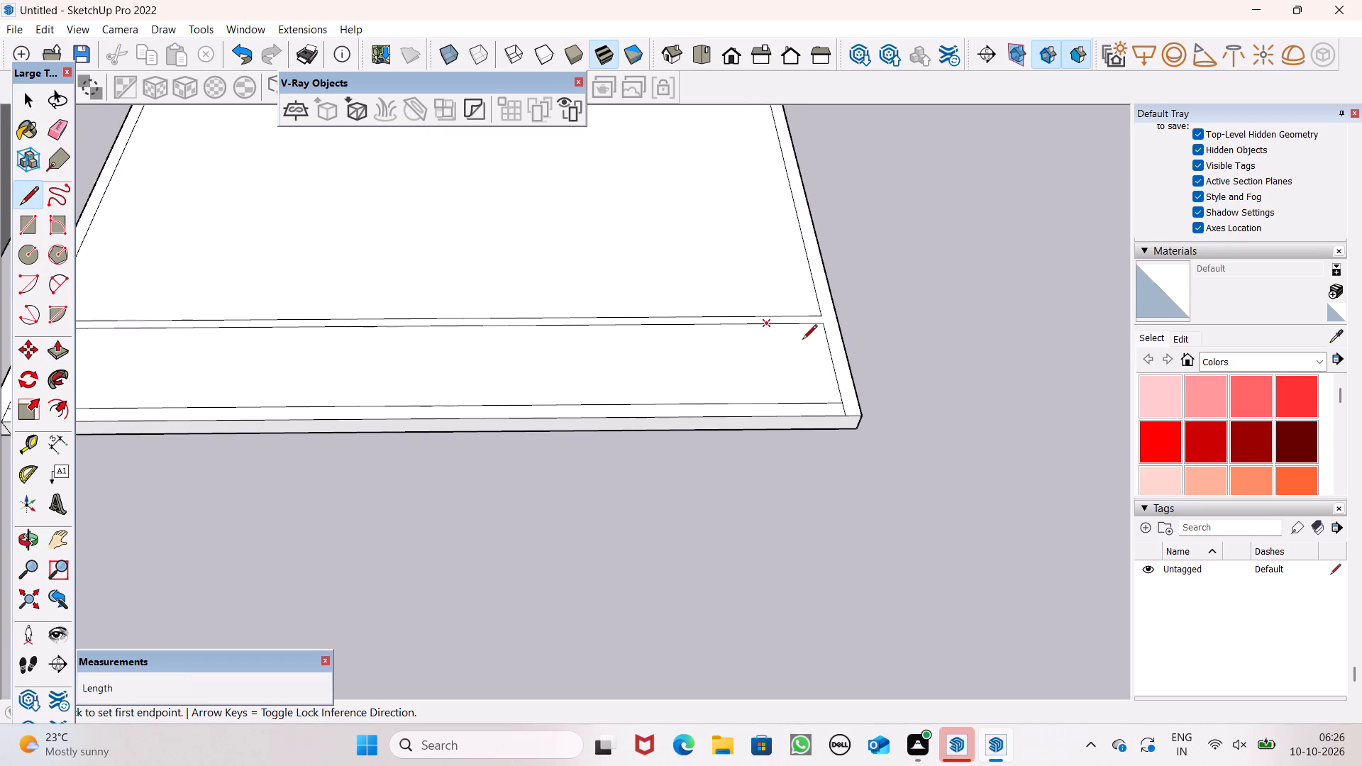
{"action": "scroll", "coordinate": [818, 348], "scroll_direction": "up", "scroll_amount": 5}
{"action": "left_click", "coordinate": [824, 312]}
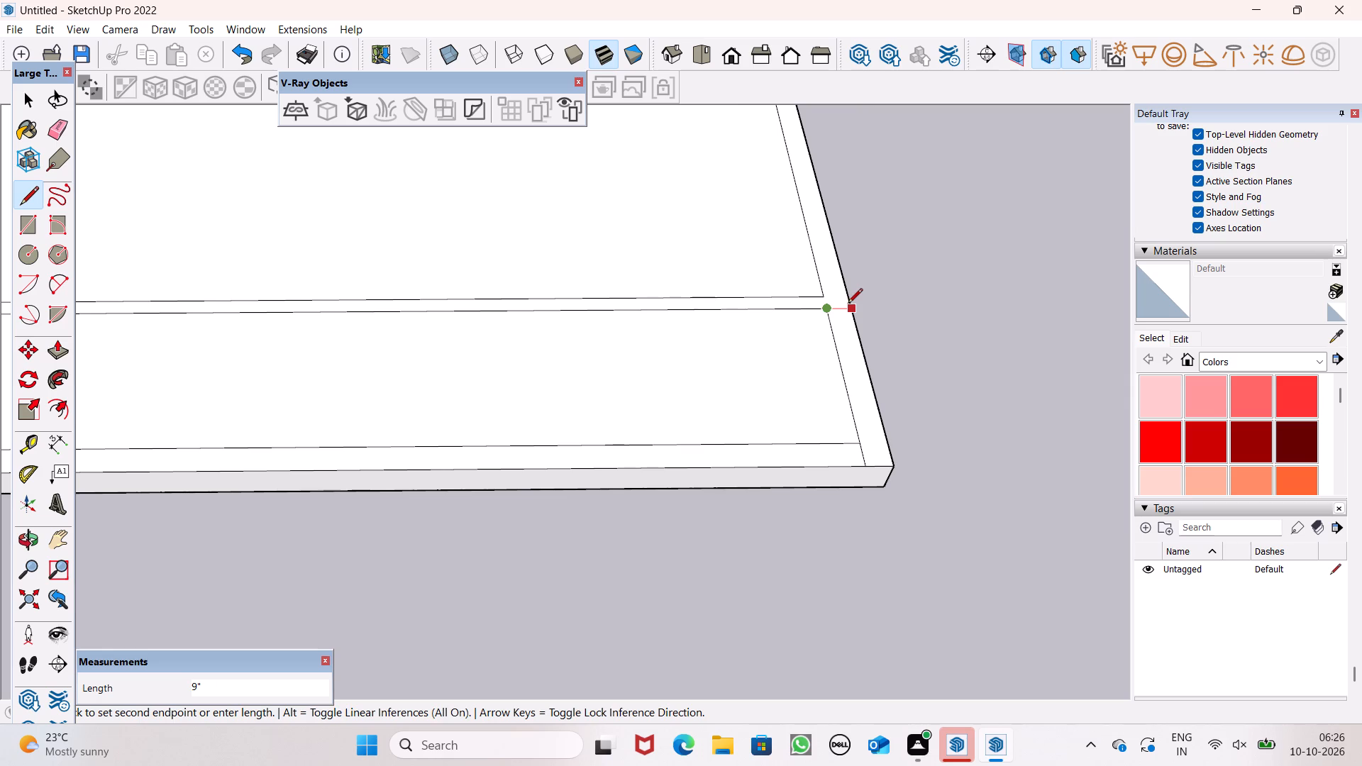
{"action": "left_click", "coordinate": [849, 304]}
{"action": "scroll", "coordinate": [671, 260], "scroll_direction": "down", "scroll_amount": 6}
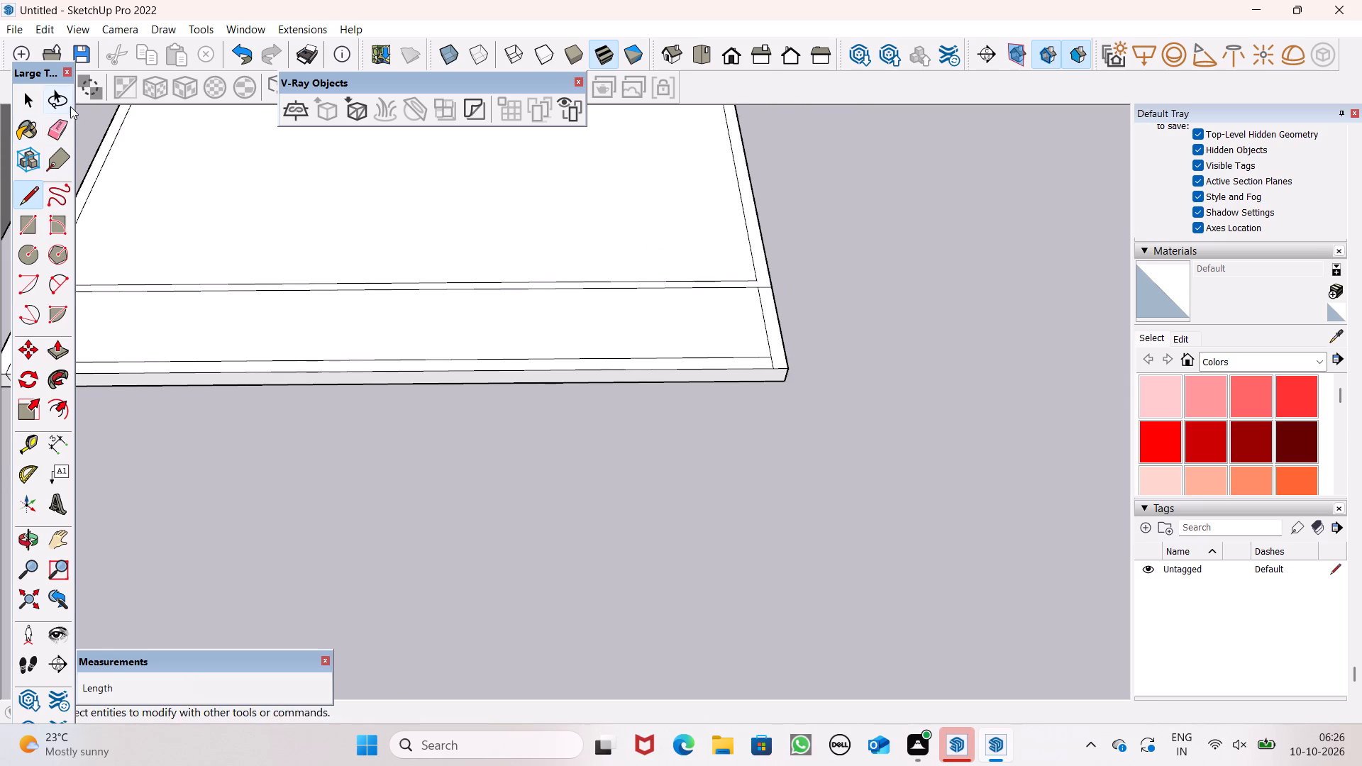
Erase the short line joining the inner outline to the slab's front edge at the corner farthest from the existing floor.
{"action": "left_click", "coordinate": [53, 131]}
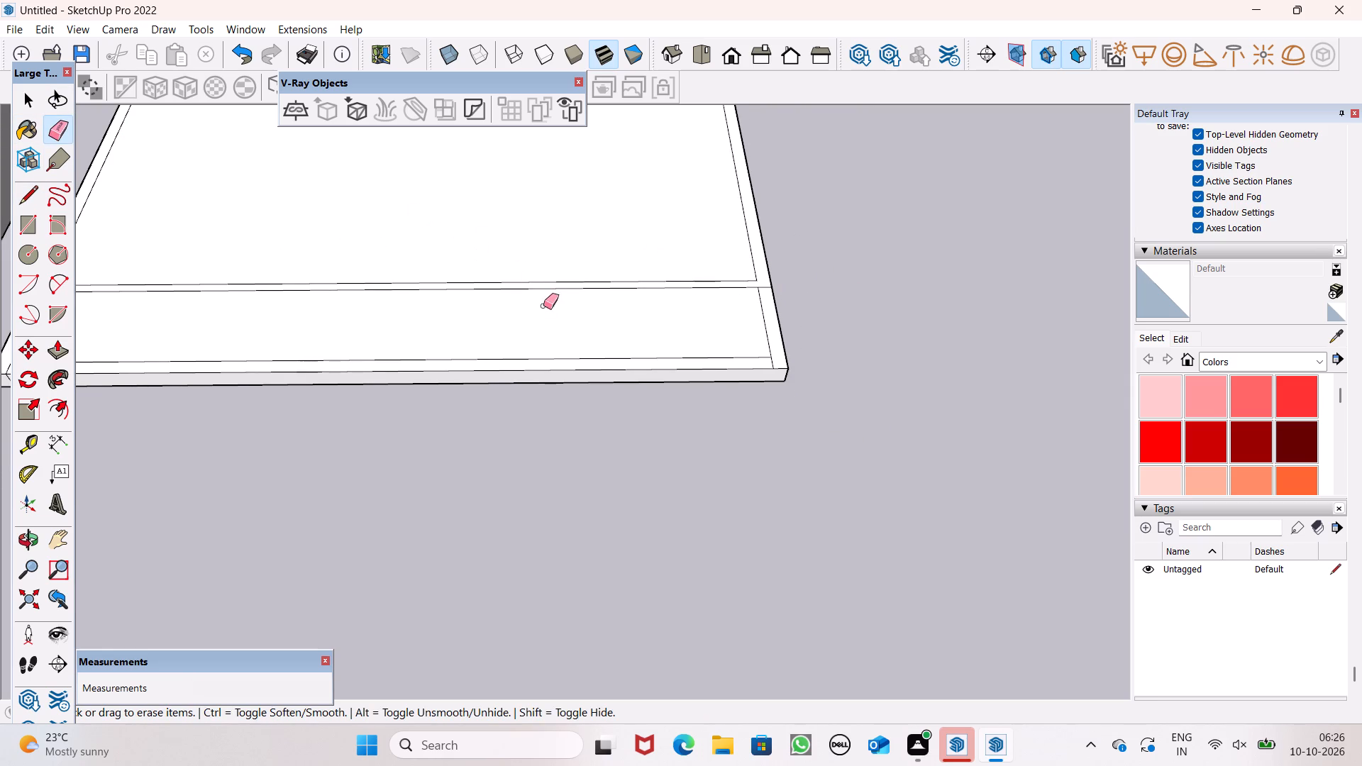
{"action": "scroll", "coordinate": [663, 339], "scroll_direction": "down", "scroll_amount": 2}
{"action": "scroll", "coordinate": [754, 372], "scroll_direction": "up", "scroll_amount": 2}
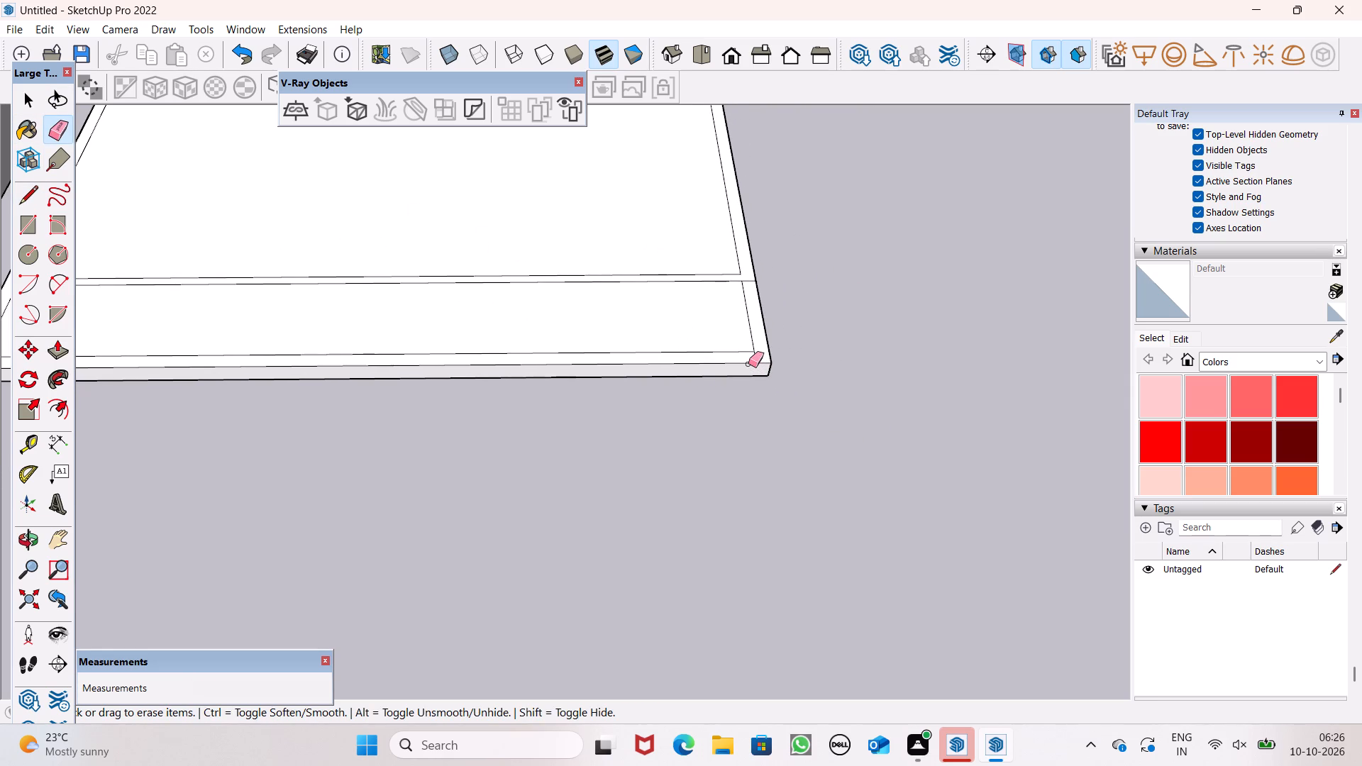
{"action": "scroll", "coordinate": [749, 357], "scroll_direction": "down", "scroll_amount": 10}
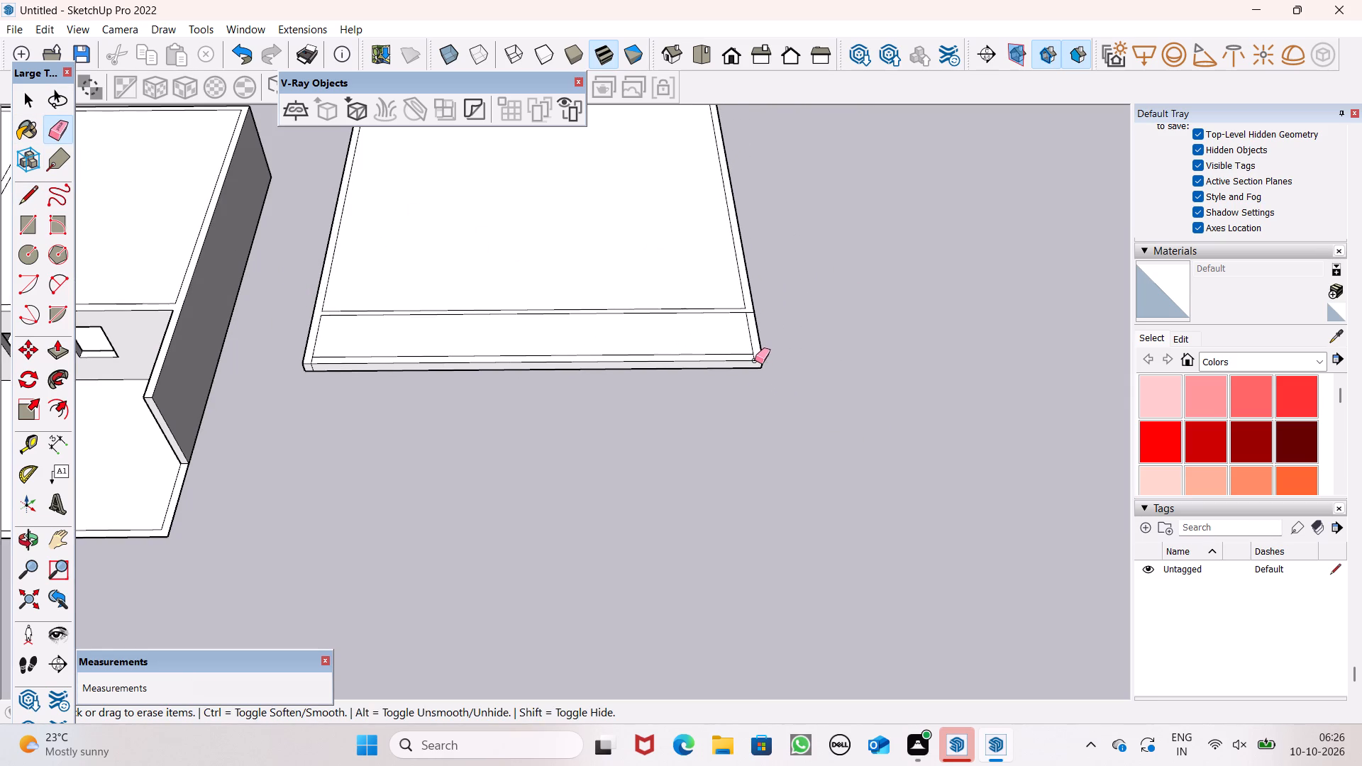
{"action": "scroll", "coordinate": [755, 360], "scroll_direction": "up", "scroll_amount": 6}
{"action": "left_click_drag", "start_coordinate": [756, 357], "coordinate": [746, 362]}
{"action": "scroll", "coordinate": [781, 342], "scroll_direction": "down", "scroll_amount": 5}
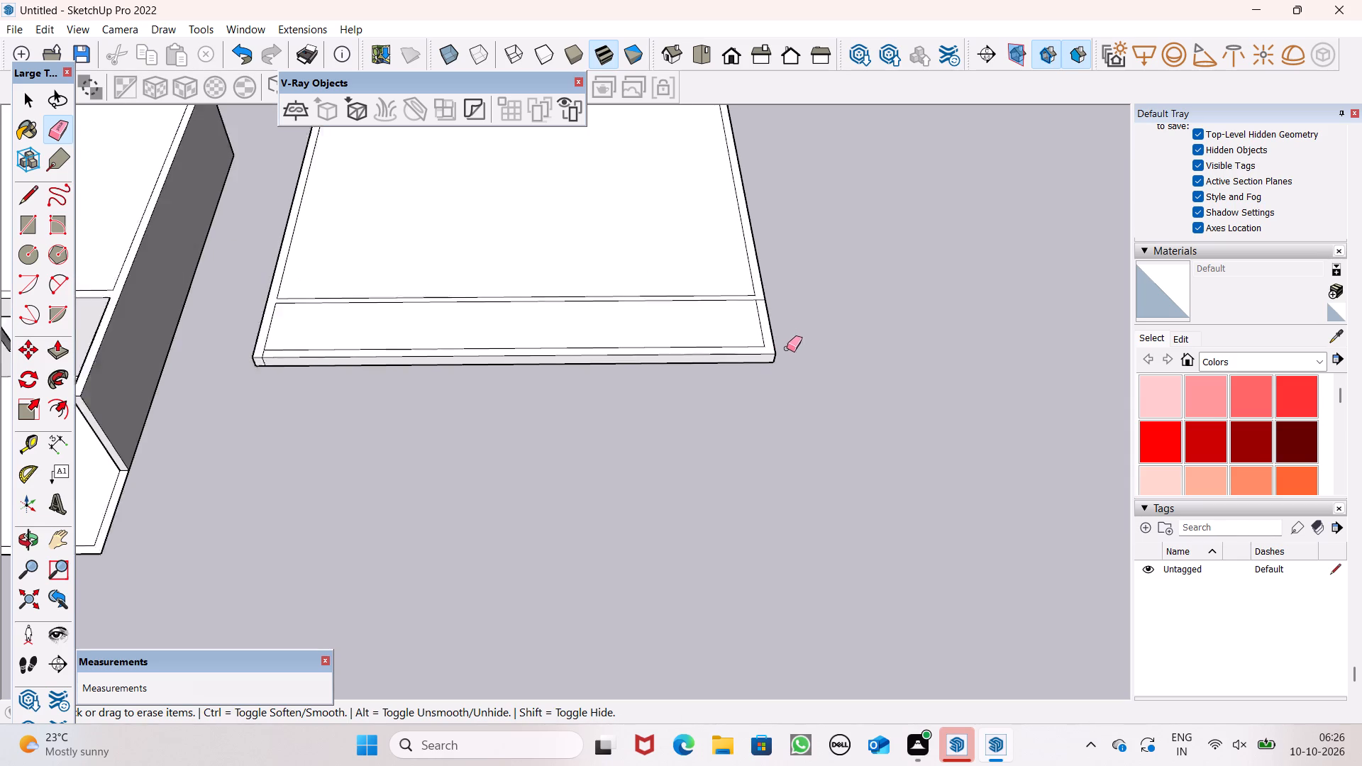
{"action": "scroll", "coordinate": [787, 348], "scroll_direction": "down", "scroll_amount": 2}
{"action": "key", "text": "space"}
{"action": "scroll", "coordinate": [289, 304], "scroll_direction": "up", "scroll_amount": 4}
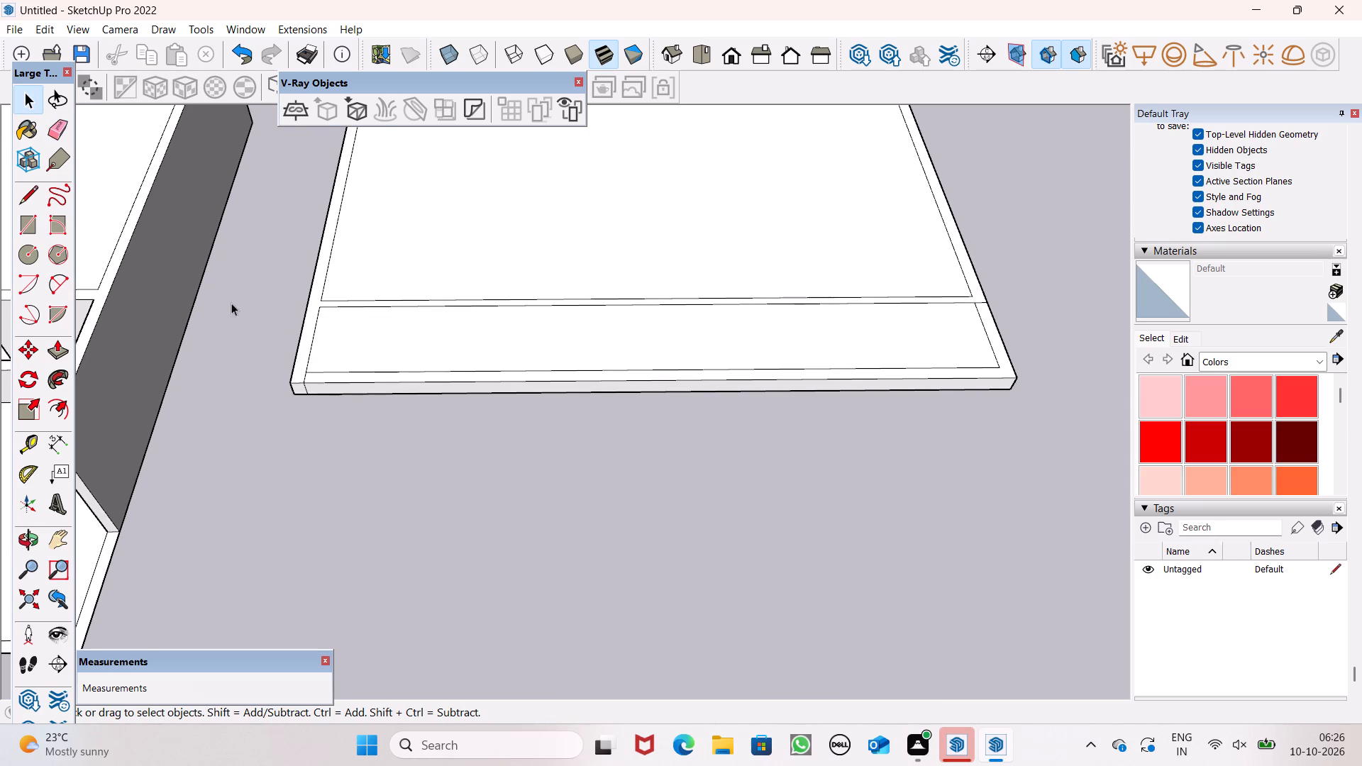
Extrude the connected wall band, including the cross strip behind the balcony, 10' upward from the slab.
{"action": "left_click", "coordinate": [57, 357]}
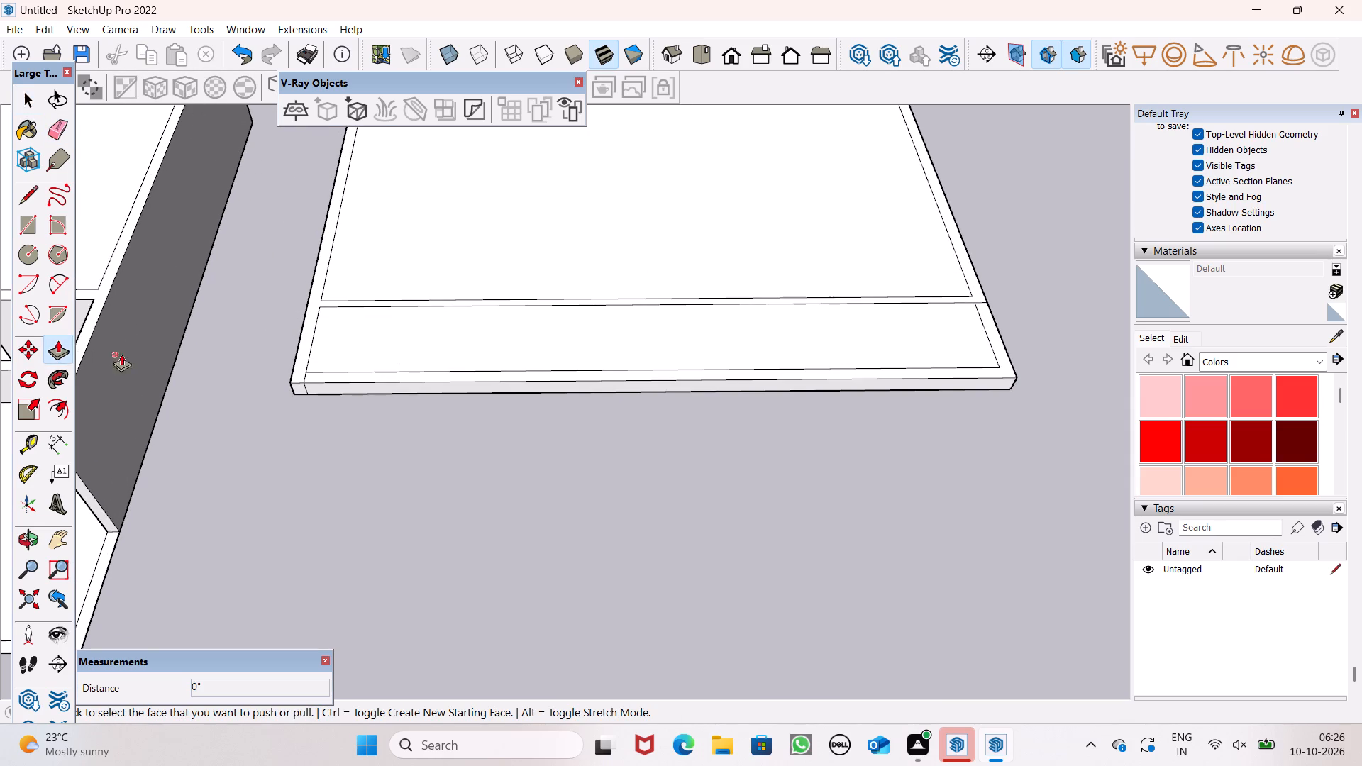
{"action": "scroll", "coordinate": [292, 320], "scroll_direction": "up", "scroll_amount": 2}
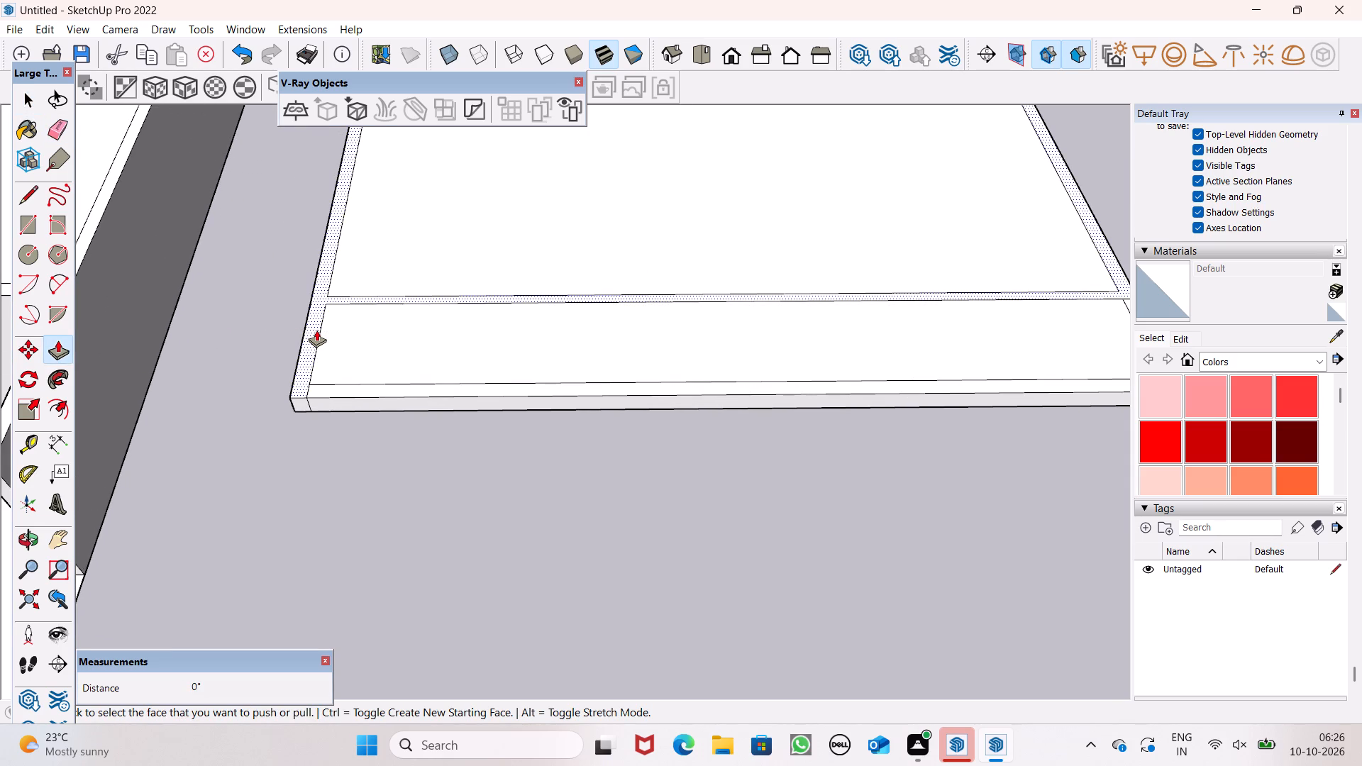
{"action": "left_click_drag", "start_coordinate": [316, 330], "coordinate": [269, 286]}
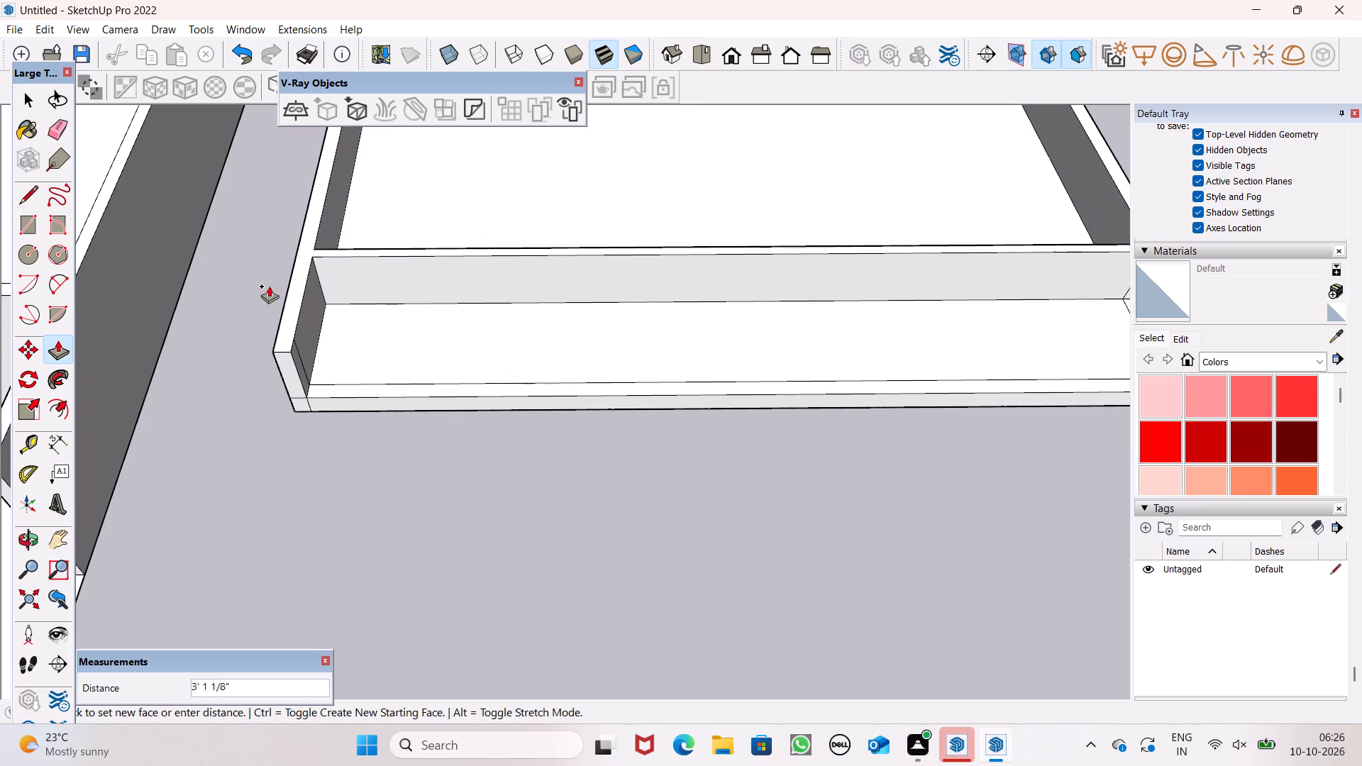
{"action": "left_click_drag", "start_coordinate": [269, 286], "coordinate": [234, 268]}
{"action": "key", "text": "1"}
{"action": "type", "text": "0'"}
{"action": "key", "text": "Return"}
{"action": "scroll", "coordinate": [260, 352], "scroll_direction": "down", "scroll_amount": 4}
{"action": "scroll", "coordinate": [271, 370], "scroll_direction": "up", "scroll_amount": 1}
{"action": "scroll", "coordinate": [271, 373], "scroll_direction": "down", "scroll_amount": 2}
{"action": "middle_click_drag", "start_coordinate": [301, 365], "coordinate": [321, 187]}
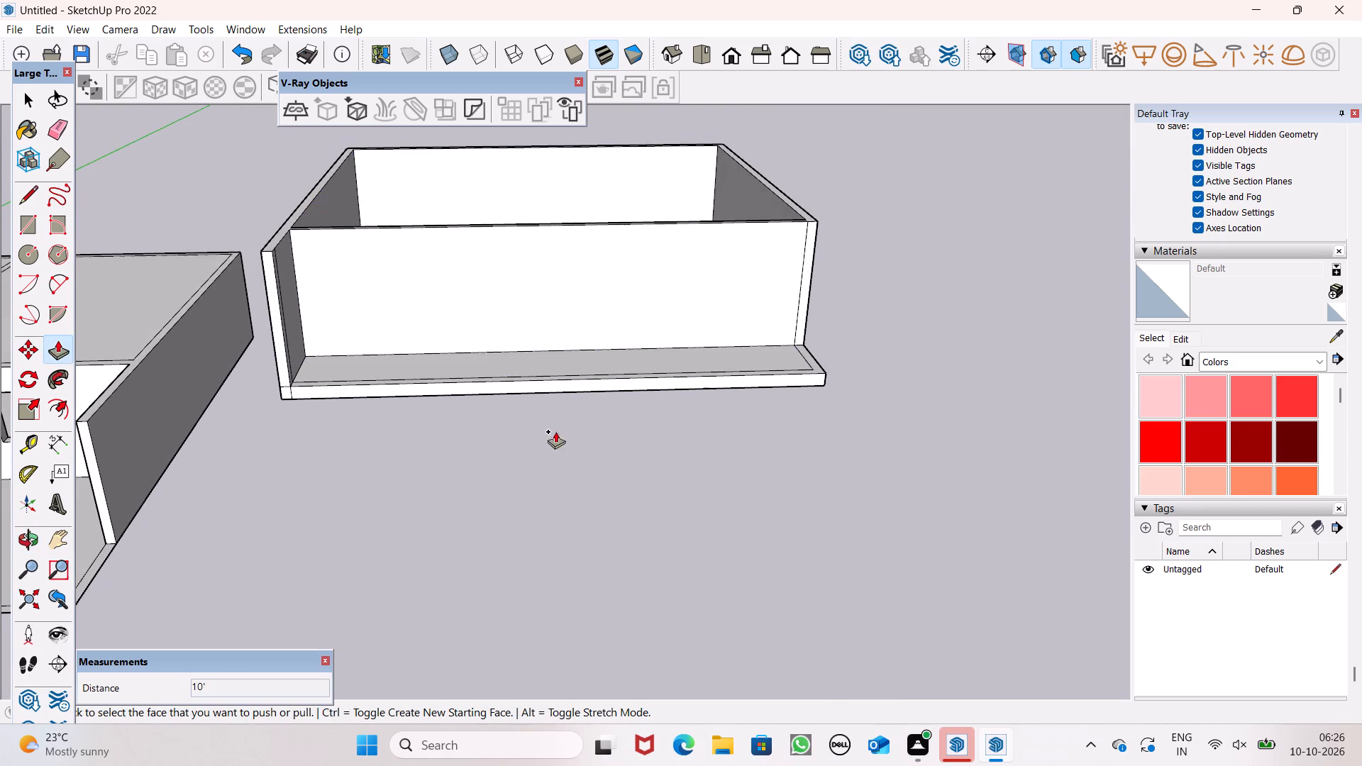
Erase the front outline, both cross-wall lines and the side lines nearest the existing floor from the slab's underside.
{"action": "scroll", "coordinate": [512, 411], "scroll_direction": "up", "scroll_amount": 2}
{"action": "middle_click_drag", "start_coordinate": [445, 423], "coordinate": [471, 191]}
{"action": "scroll", "coordinate": [470, 193], "scroll_direction": "up", "scroll_amount": 2}
{"action": "scroll", "coordinate": [460, 251], "scroll_direction": "up", "scroll_amount": 1}
{"action": "middle_click_drag", "start_coordinate": [460, 251], "coordinate": [492, 179]}
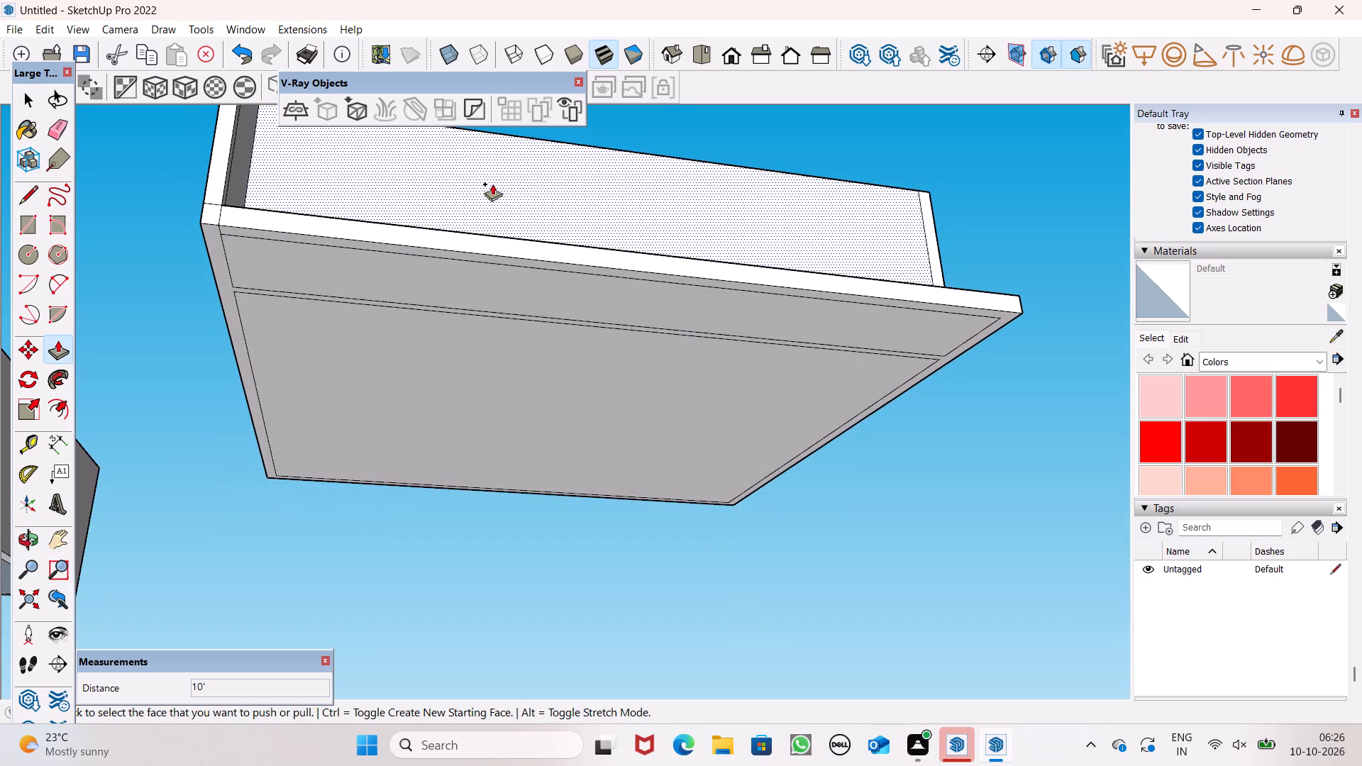
{"action": "middle_click_drag", "start_coordinate": [492, 186], "coordinate": [419, 151]}
{"action": "key", "text": "space"}
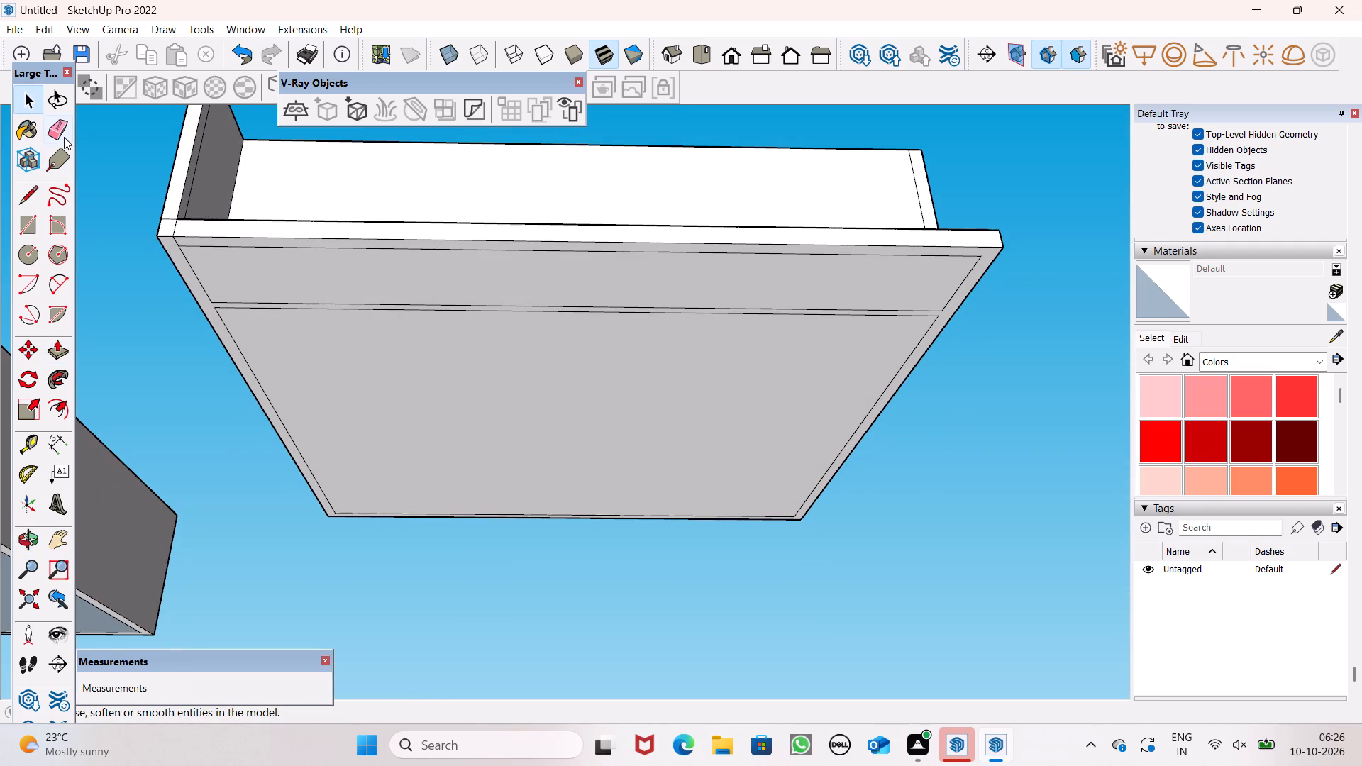
{"action": "left_click", "coordinate": [61, 136]}
{"action": "double_click", "coordinate": [352, 250]}
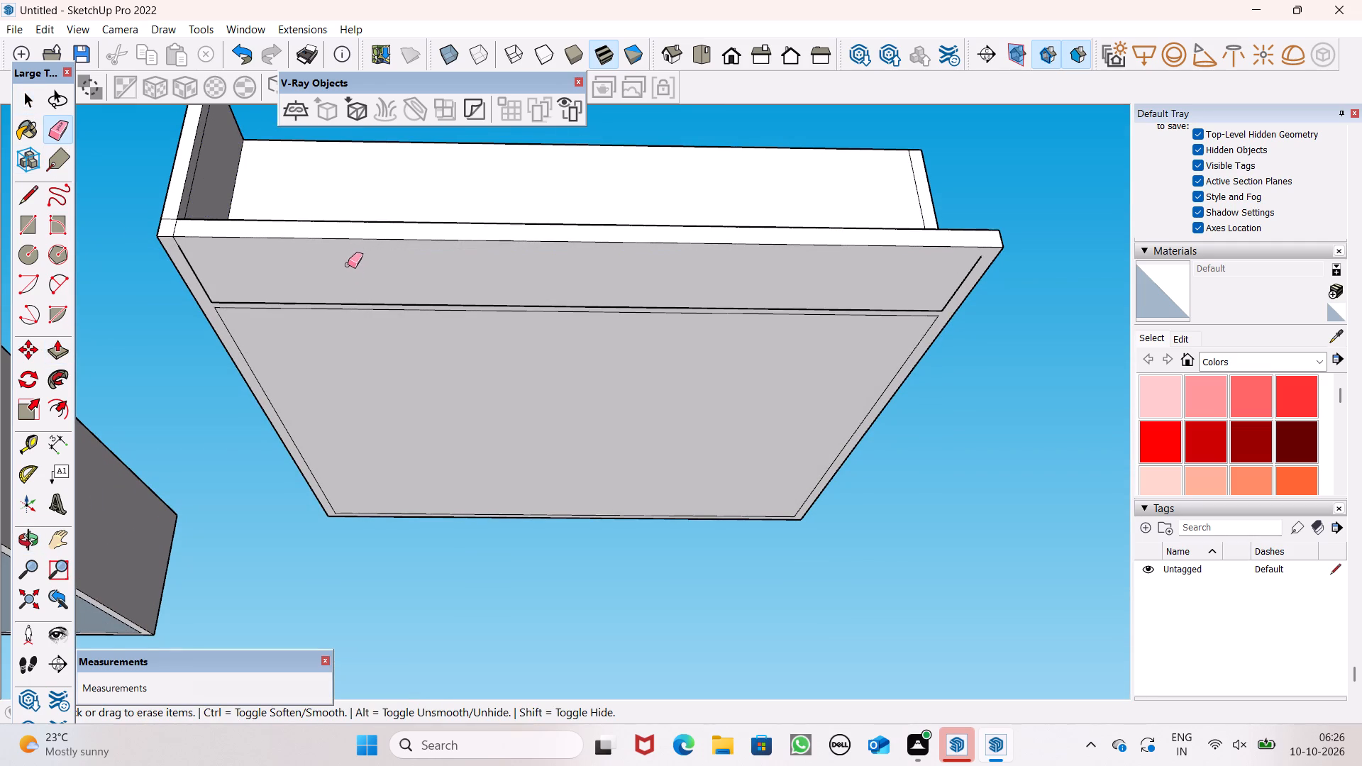
{"action": "left_click_drag", "start_coordinate": [348, 268], "coordinate": [380, 330]}
{"action": "left_click_drag", "start_coordinate": [216, 290], "coordinate": [197, 294]}
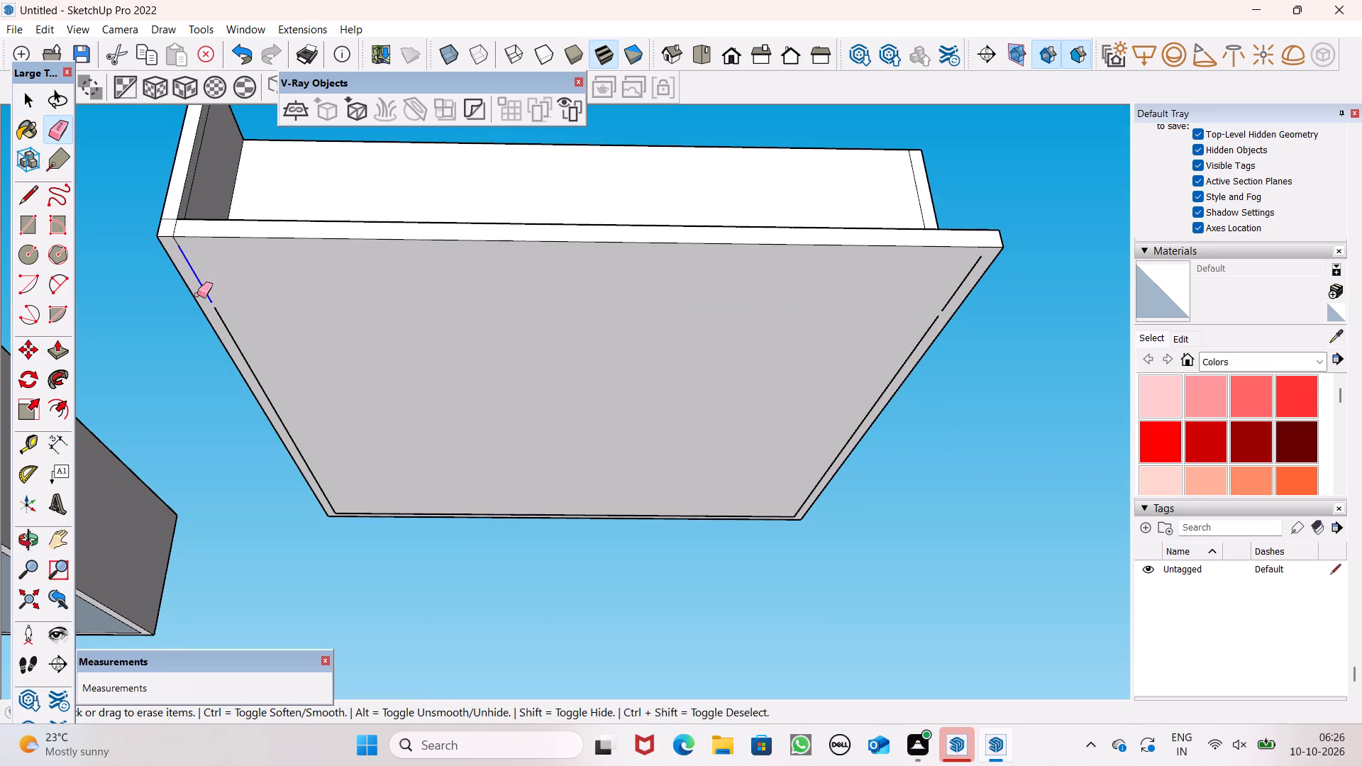
{"action": "left_click_drag", "start_coordinate": [197, 294], "coordinate": [219, 313]}
{"action": "key", "text": "ctrl+z"}
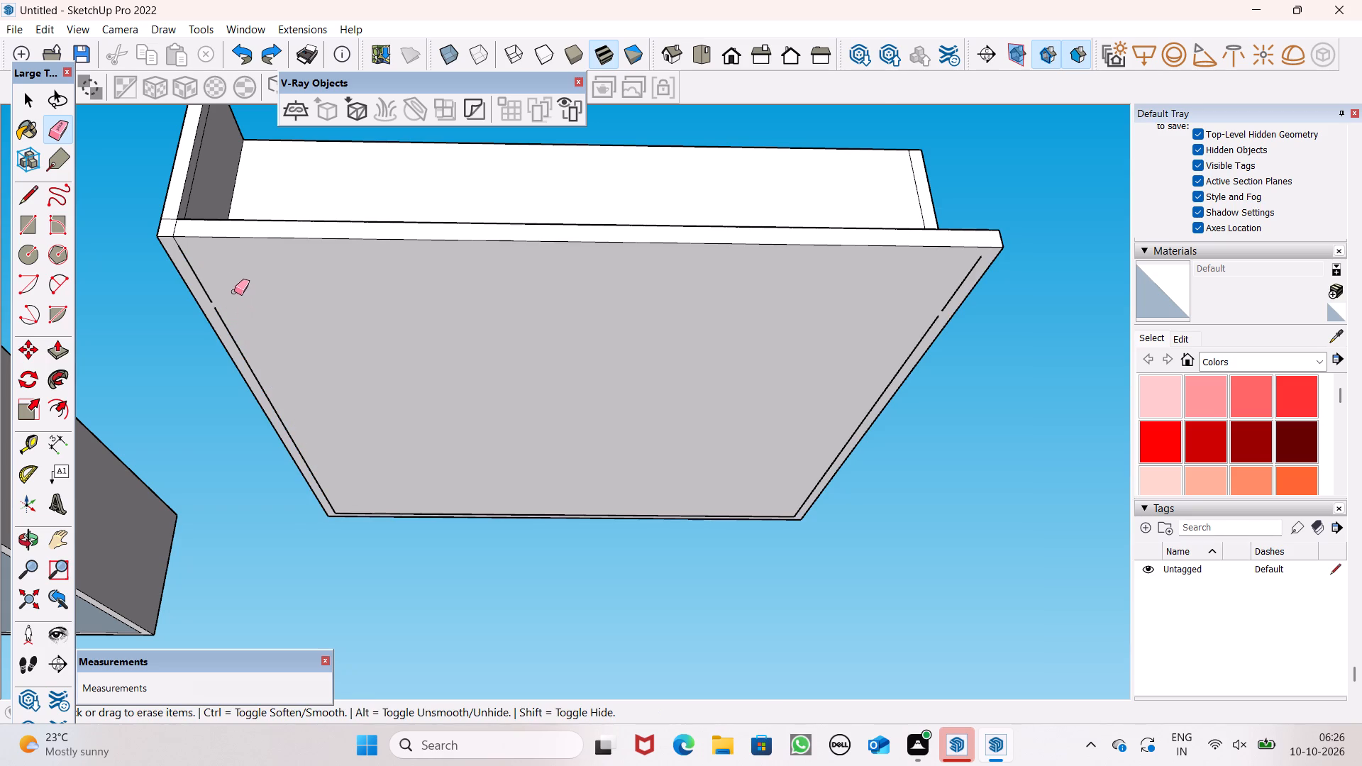
{"action": "left_click_drag", "start_coordinate": [196, 282], "coordinate": [231, 327]}
Erase the remaining wall outline lines along the far side and back of the slab's underside.
{"action": "scroll", "coordinate": [346, 342], "scroll_direction": "down", "scroll_amount": 4}
{"action": "middle_click_drag", "start_coordinate": [397, 408], "coordinate": [437, 565]}
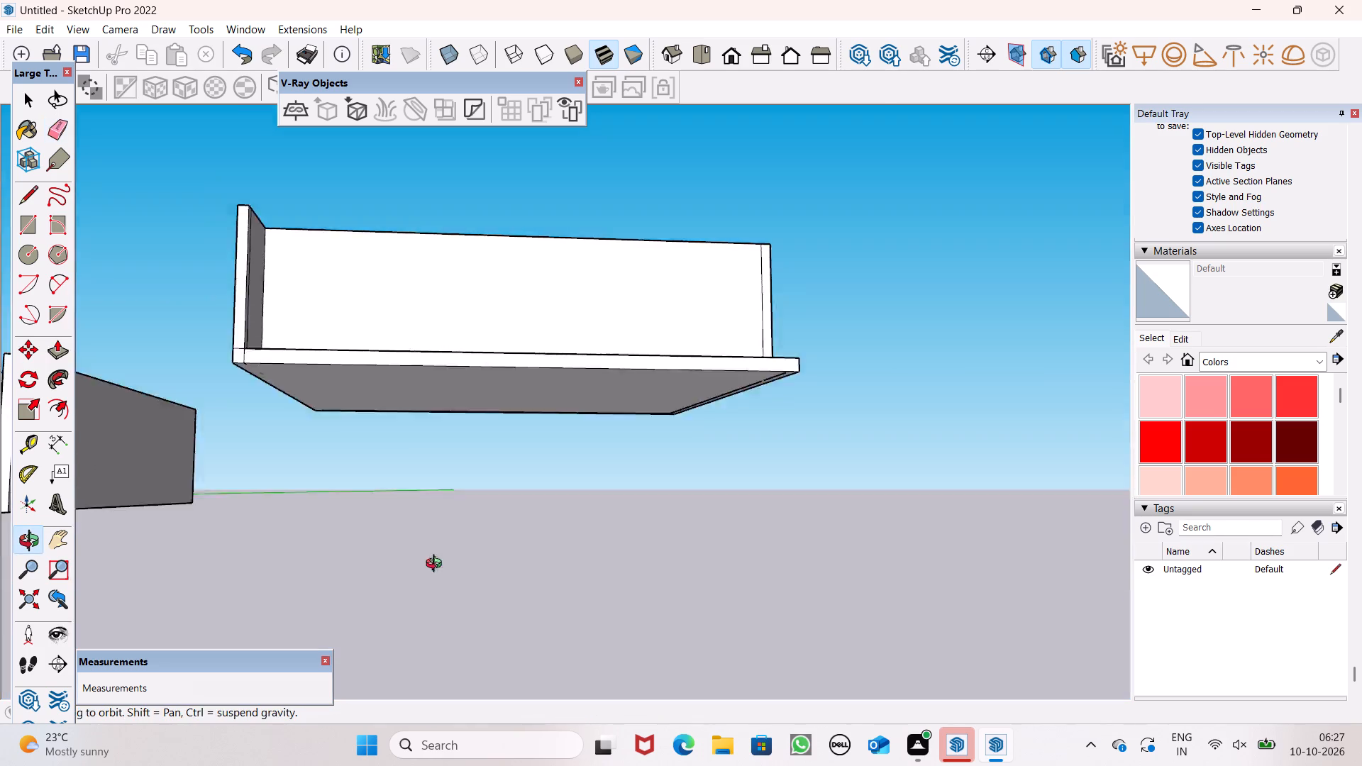
{"action": "middle_click_drag", "start_coordinate": [437, 565], "coordinate": [446, 765]}
{"action": "middle_click_drag", "start_coordinate": [487, 596], "coordinate": [358, 89]}
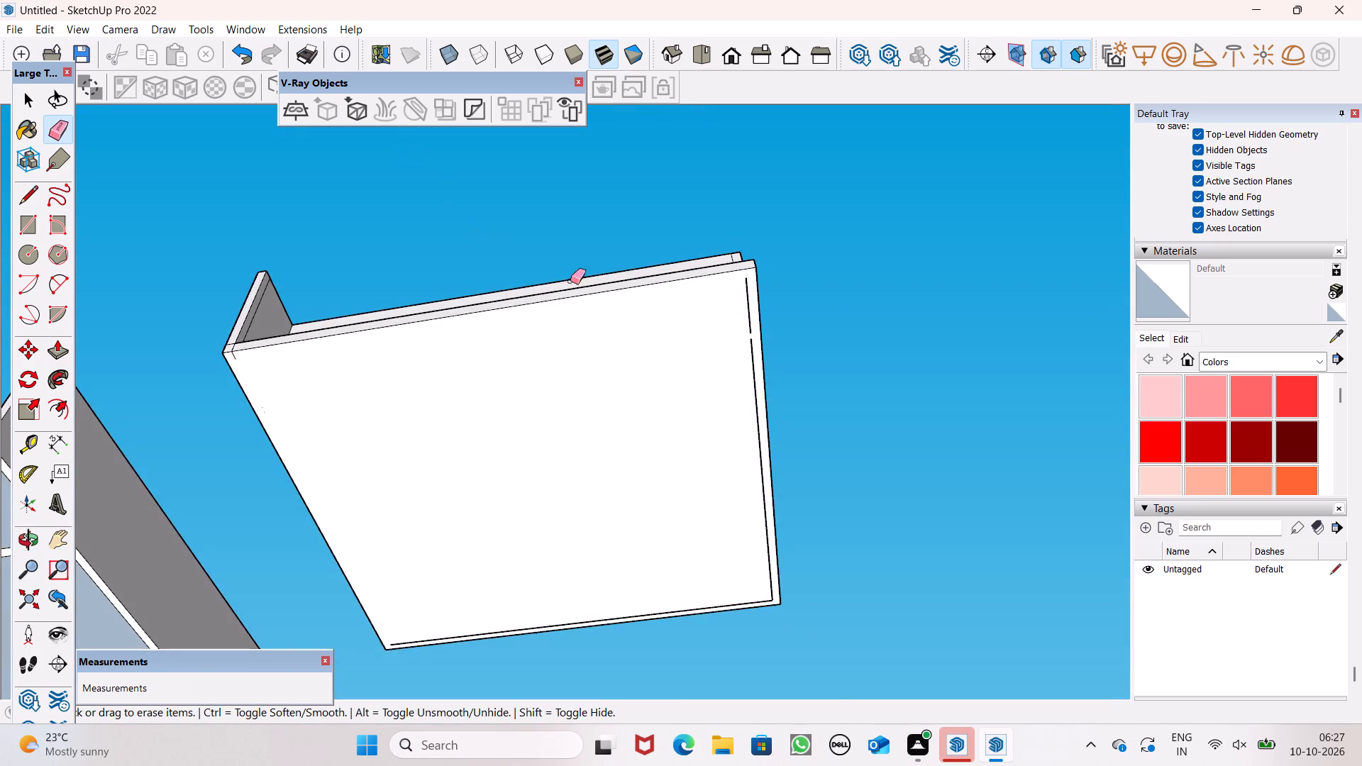
{"action": "scroll", "coordinate": [646, 310], "scroll_direction": "up", "scroll_amount": 5}
{"action": "left_click_drag", "start_coordinate": [815, 301], "coordinate": [821, 328]}
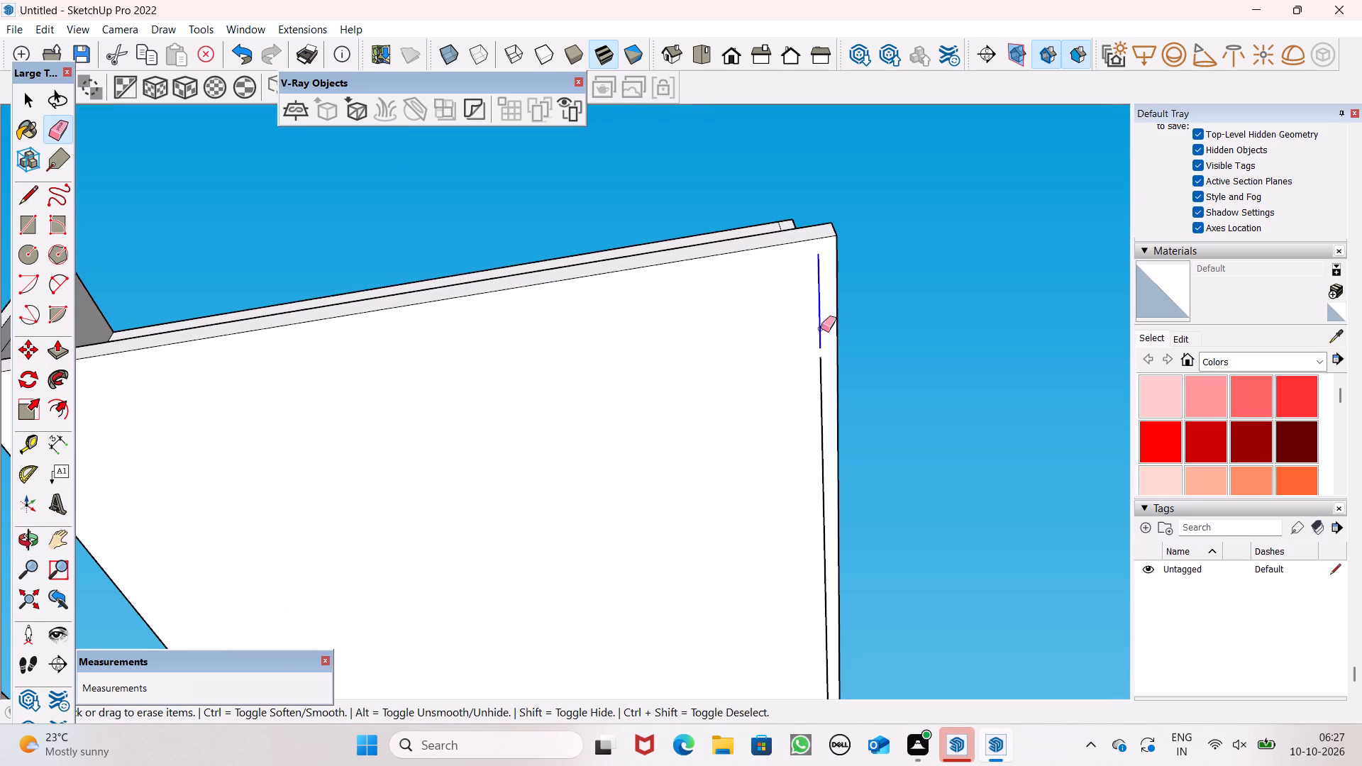
{"action": "left_click_drag", "start_coordinate": [821, 328], "coordinate": [795, 395]}
{"action": "scroll", "coordinate": [751, 290], "scroll_direction": "down", "scroll_amount": 9}
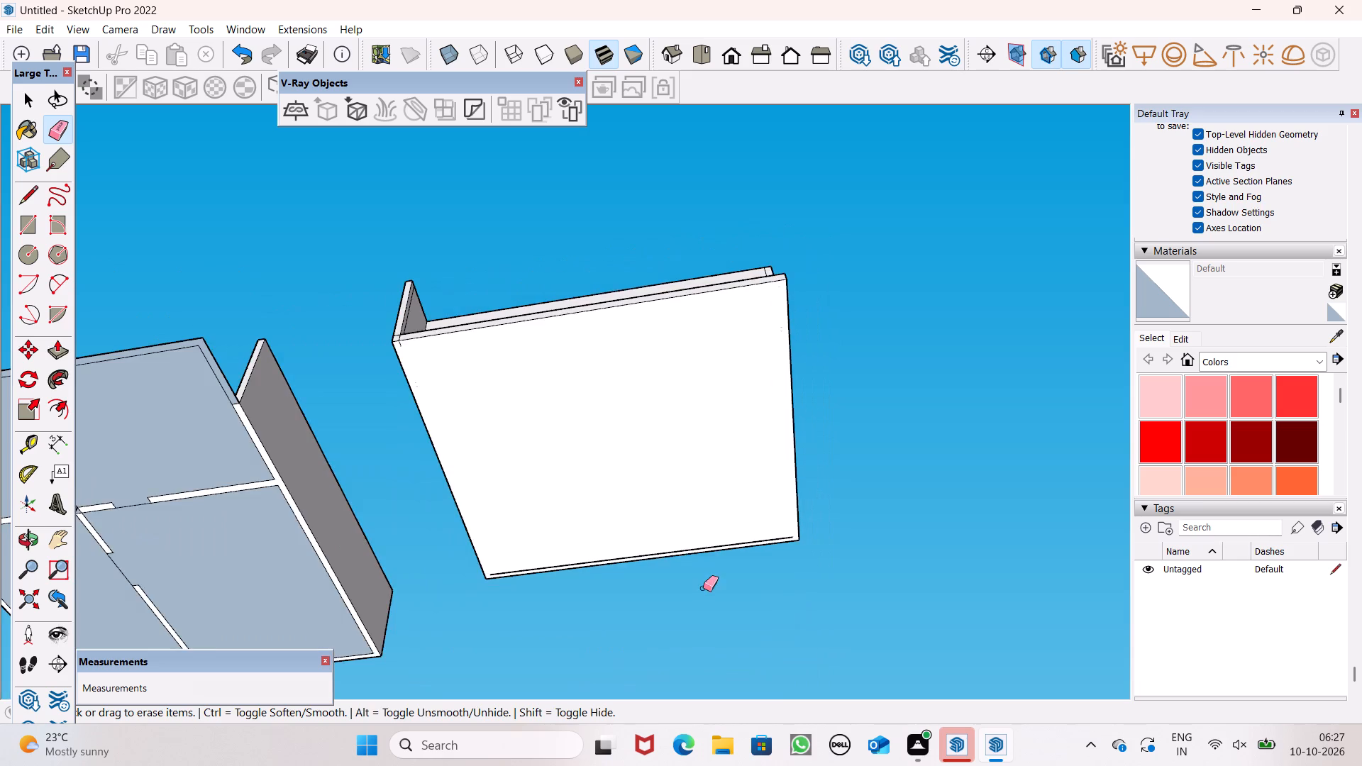
{"action": "middle_click_drag", "start_coordinate": [703, 579], "coordinate": [651, 358]}
{"action": "scroll", "coordinate": [651, 358], "scroll_direction": "up", "scroll_amount": 1}
{"action": "scroll", "coordinate": [761, 635], "scroll_direction": "up", "scroll_amount": 3}
{"action": "scroll", "coordinate": [751, 633], "scroll_direction": "down", "scroll_amount": 1}
{"action": "scroll", "coordinate": [751, 632], "scroll_direction": "up", "scroll_amount": 2}
{"action": "left_click", "coordinate": [751, 585]}
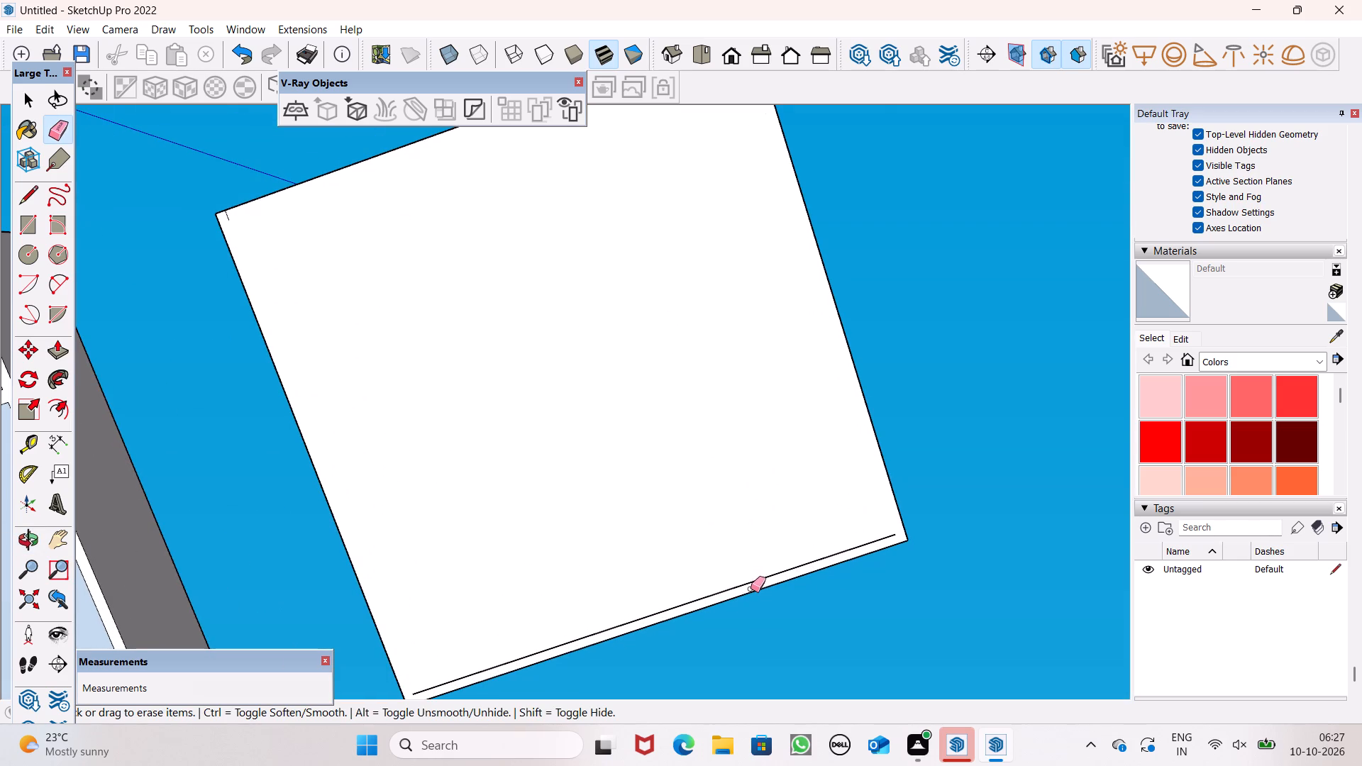
{"action": "left_click_drag", "start_coordinate": [759, 572], "coordinate": [765, 575]}
{"action": "scroll", "coordinate": [598, 379], "scroll_direction": "down", "scroll_amount": 13}
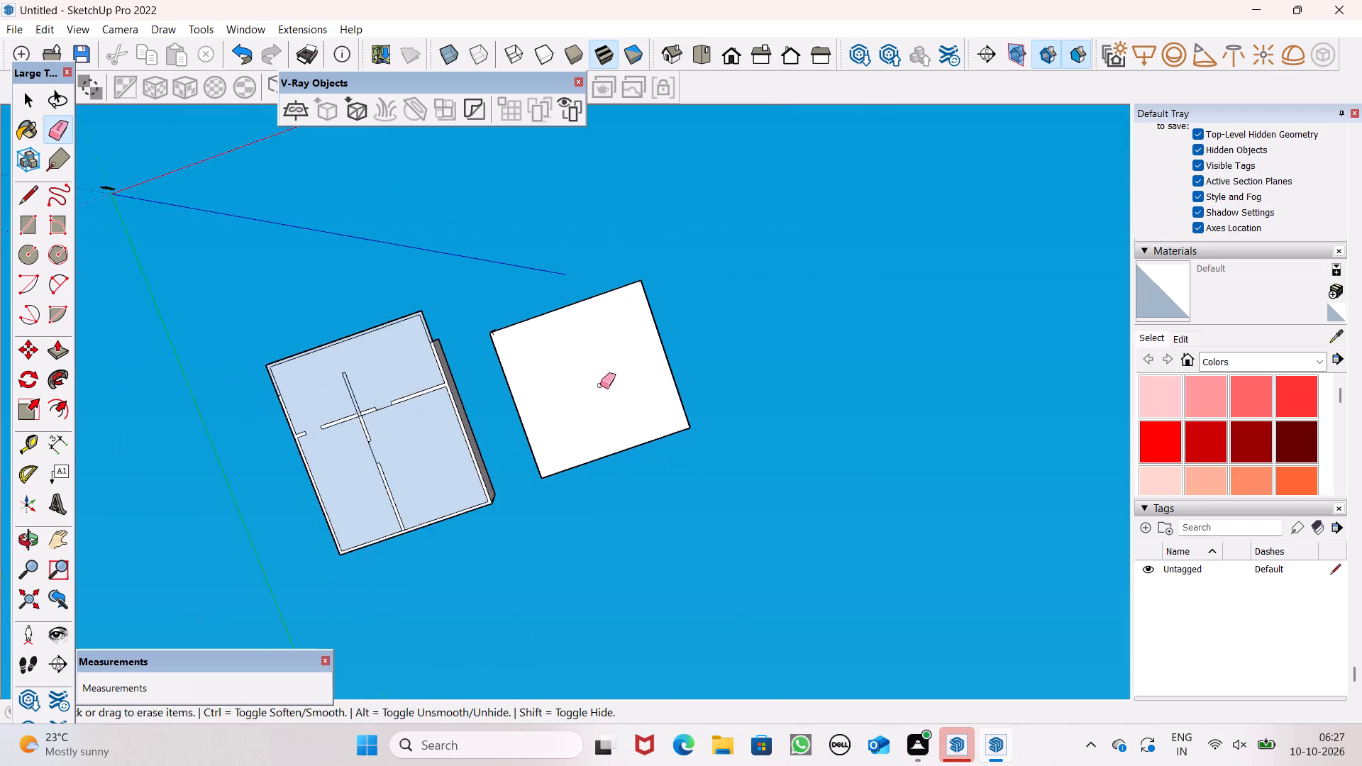
Erase the leftover short line at the underside's front corner nearest the existing floor.
{"action": "scroll", "coordinate": [600, 385], "scroll_direction": "down", "scroll_amount": 2}
{"action": "scroll", "coordinate": [509, 341], "scroll_direction": "up", "scroll_amount": 8}
{"action": "scroll", "coordinate": [571, 362], "scroll_direction": "up", "scroll_amount": 4}
{"action": "scroll", "coordinate": [571, 362], "scroll_direction": "down", "scroll_amount": 1}
{"action": "scroll", "coordinate": [571, 362], "scroll_direction": "up", "scroll_amount": 2}
{"action": "scroll", "coordinate": [493, 343], "scroll_direction": "up", "scroll_amount": 7}
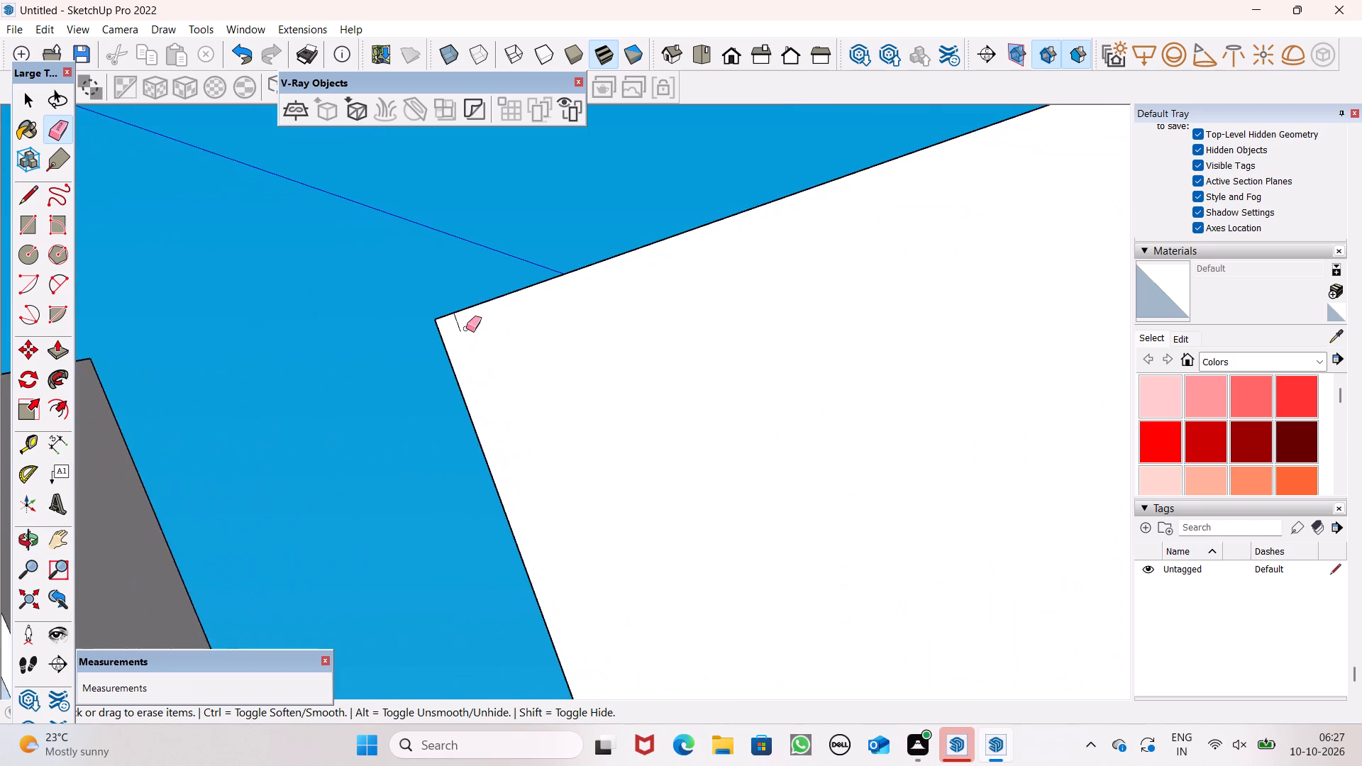
{"action": "scroll", "coordinate": [466, 328], "scroll_direction": "up", "scroll_amount": 8}
{"action": "left_click_drag", "start_coordinate": [463, 324], "coordinate": [439, 325]}
{"action": "scroll", "coordinate": [438, 313], "scroll_direction": "down", "scroll_amount": 2}
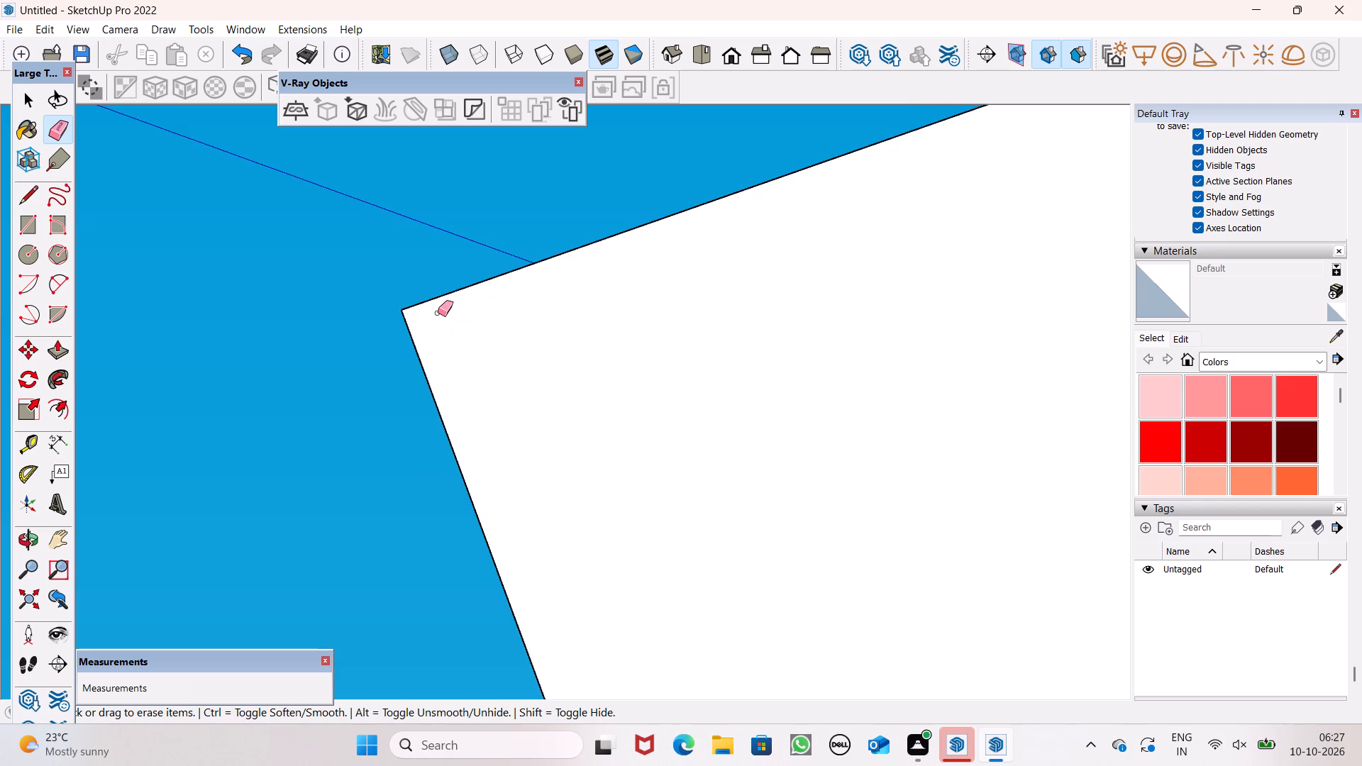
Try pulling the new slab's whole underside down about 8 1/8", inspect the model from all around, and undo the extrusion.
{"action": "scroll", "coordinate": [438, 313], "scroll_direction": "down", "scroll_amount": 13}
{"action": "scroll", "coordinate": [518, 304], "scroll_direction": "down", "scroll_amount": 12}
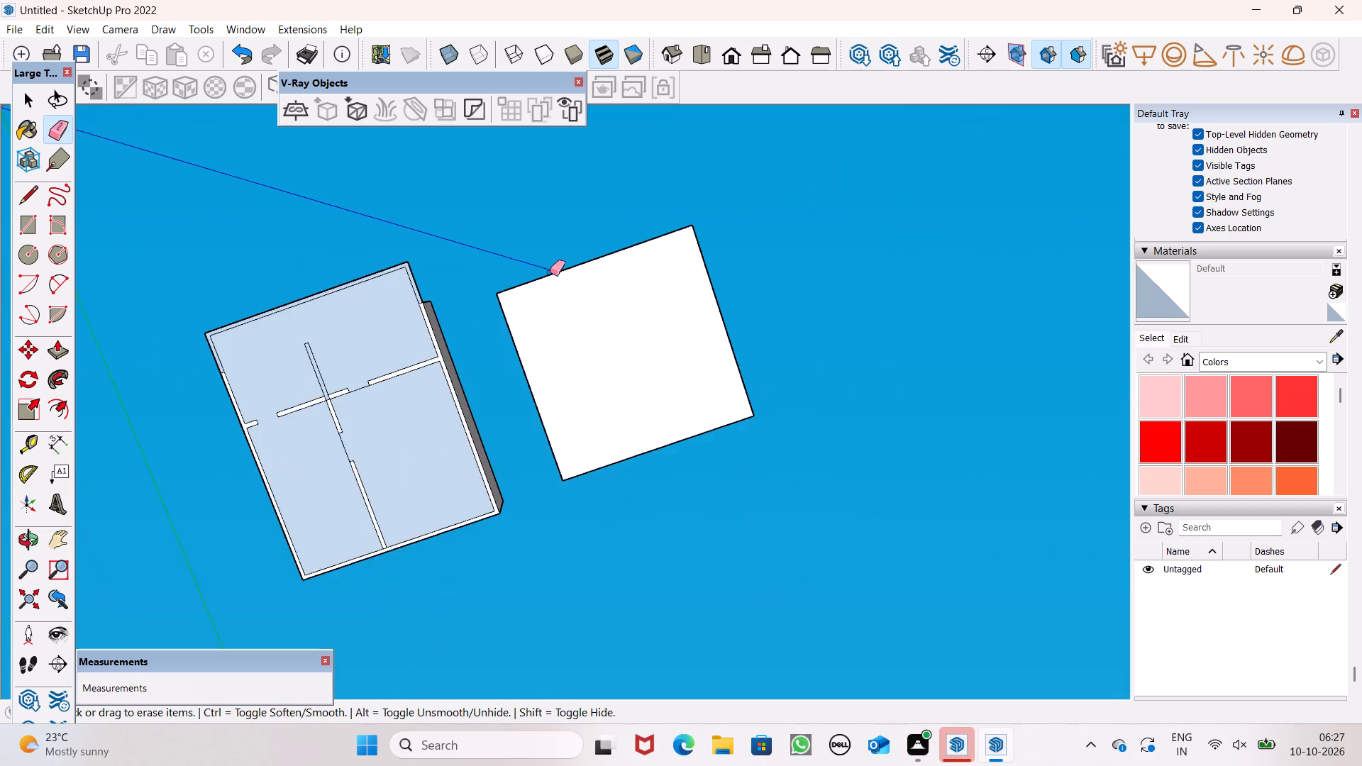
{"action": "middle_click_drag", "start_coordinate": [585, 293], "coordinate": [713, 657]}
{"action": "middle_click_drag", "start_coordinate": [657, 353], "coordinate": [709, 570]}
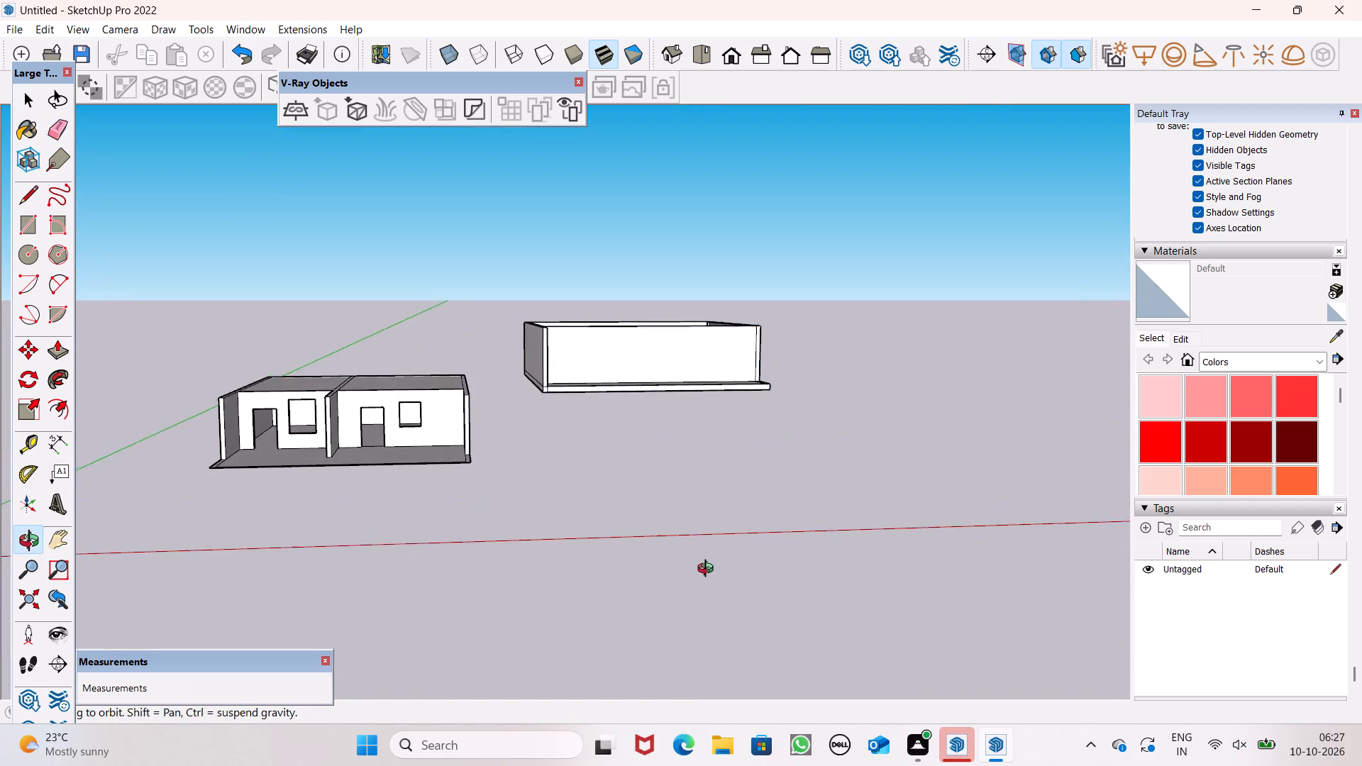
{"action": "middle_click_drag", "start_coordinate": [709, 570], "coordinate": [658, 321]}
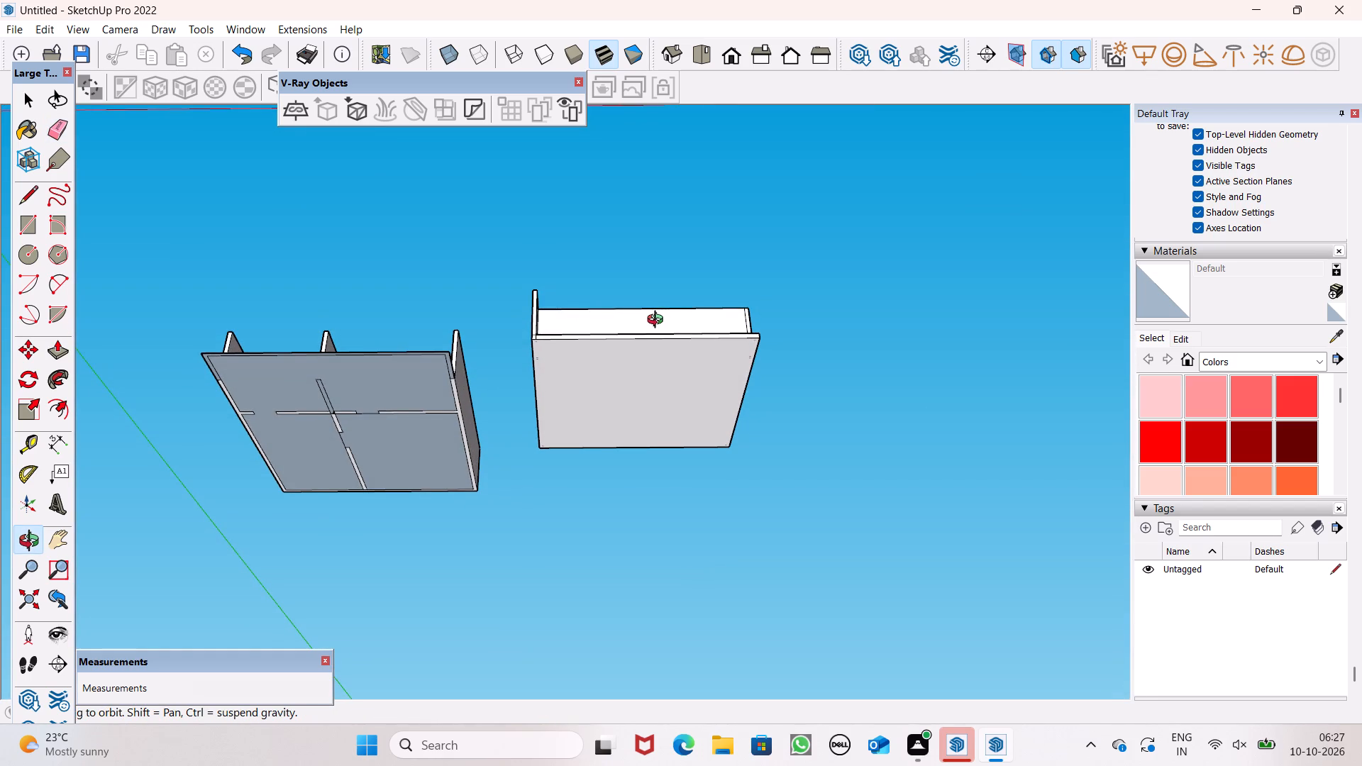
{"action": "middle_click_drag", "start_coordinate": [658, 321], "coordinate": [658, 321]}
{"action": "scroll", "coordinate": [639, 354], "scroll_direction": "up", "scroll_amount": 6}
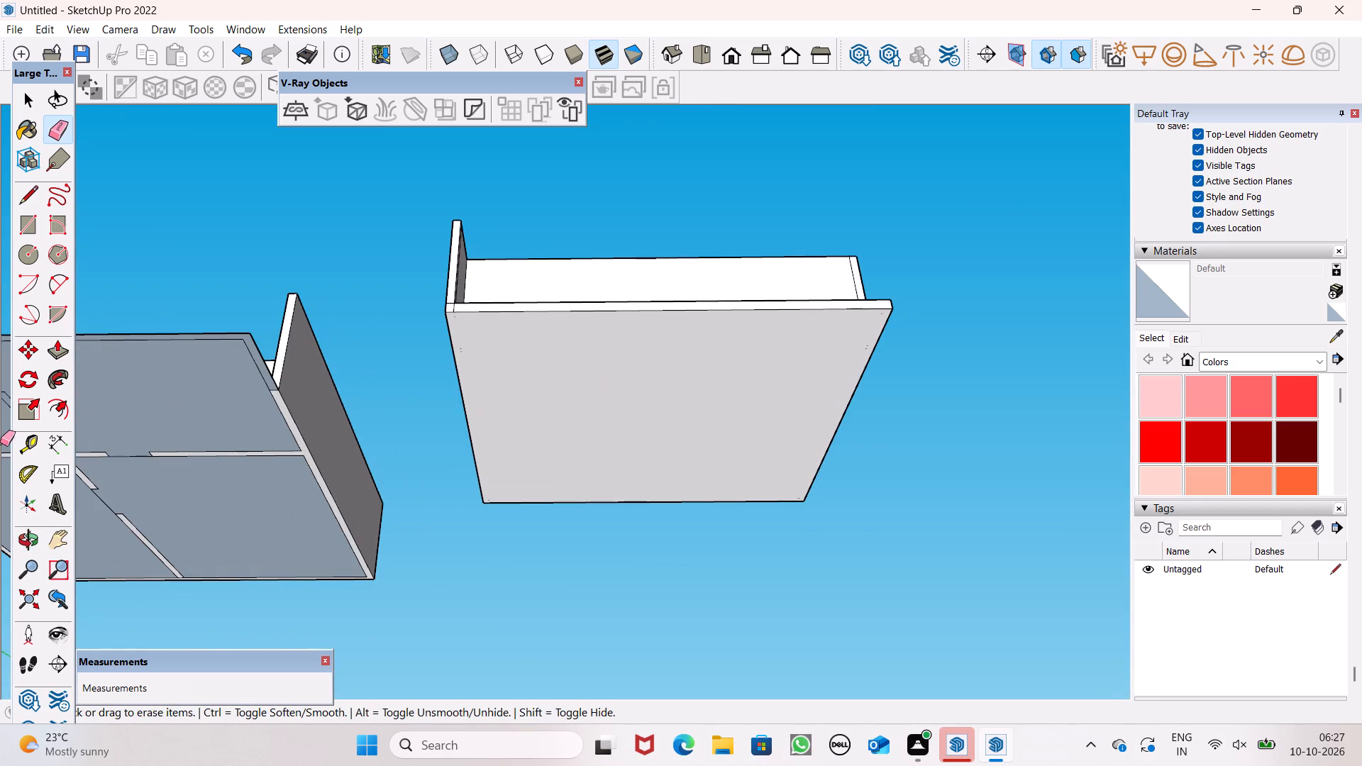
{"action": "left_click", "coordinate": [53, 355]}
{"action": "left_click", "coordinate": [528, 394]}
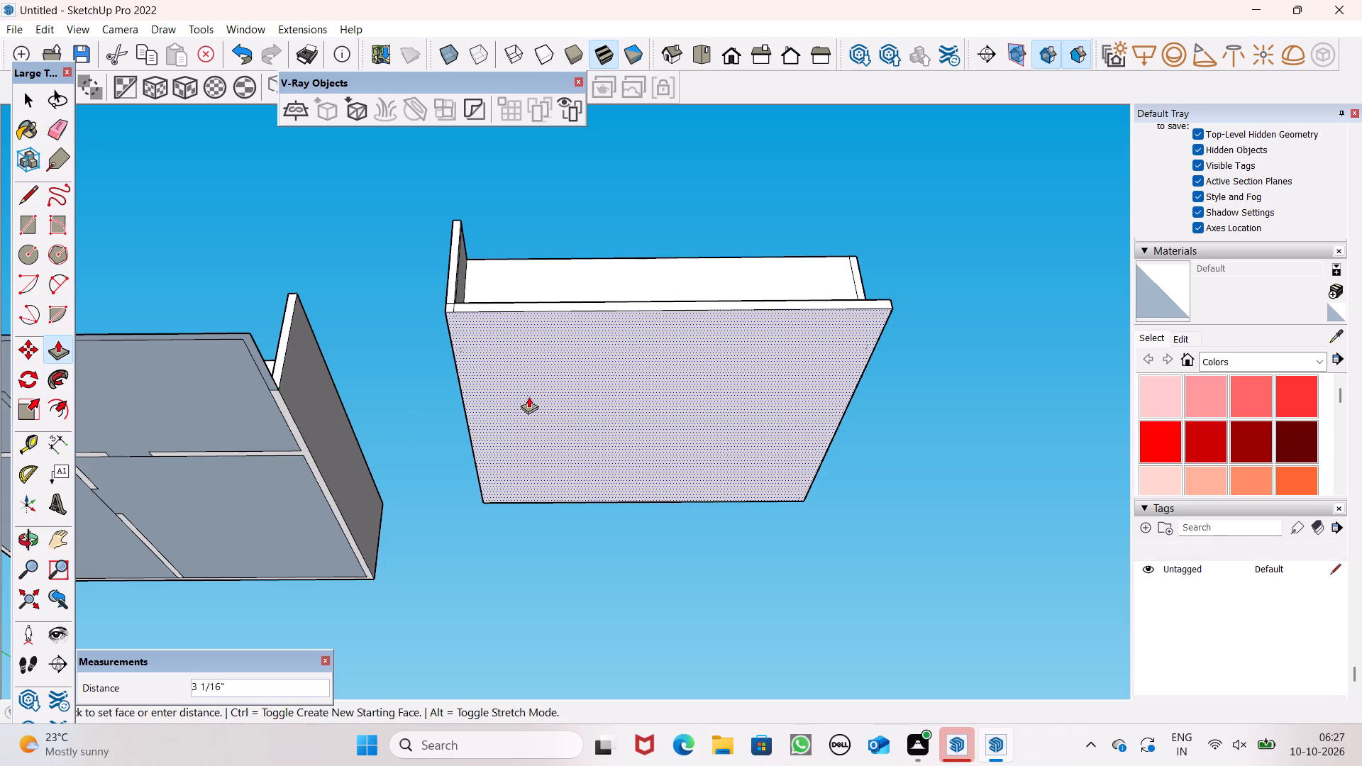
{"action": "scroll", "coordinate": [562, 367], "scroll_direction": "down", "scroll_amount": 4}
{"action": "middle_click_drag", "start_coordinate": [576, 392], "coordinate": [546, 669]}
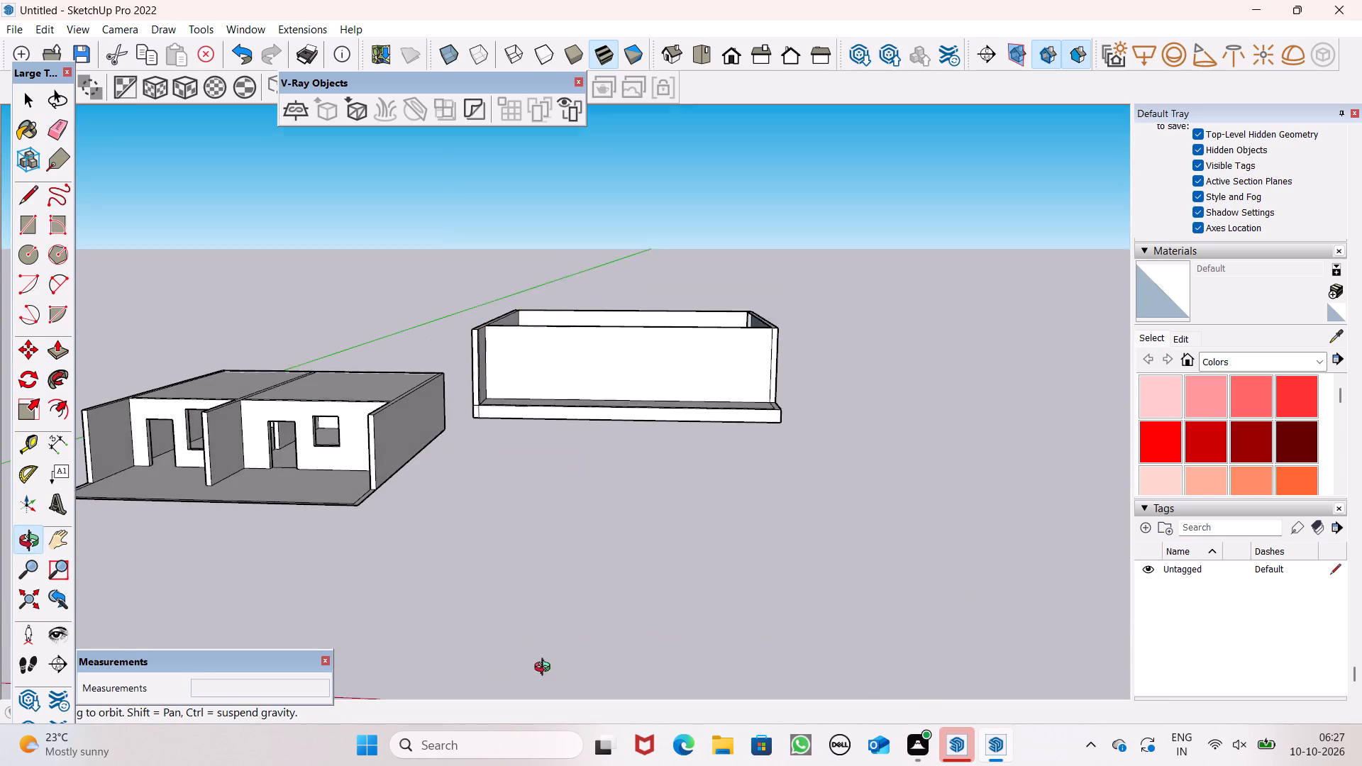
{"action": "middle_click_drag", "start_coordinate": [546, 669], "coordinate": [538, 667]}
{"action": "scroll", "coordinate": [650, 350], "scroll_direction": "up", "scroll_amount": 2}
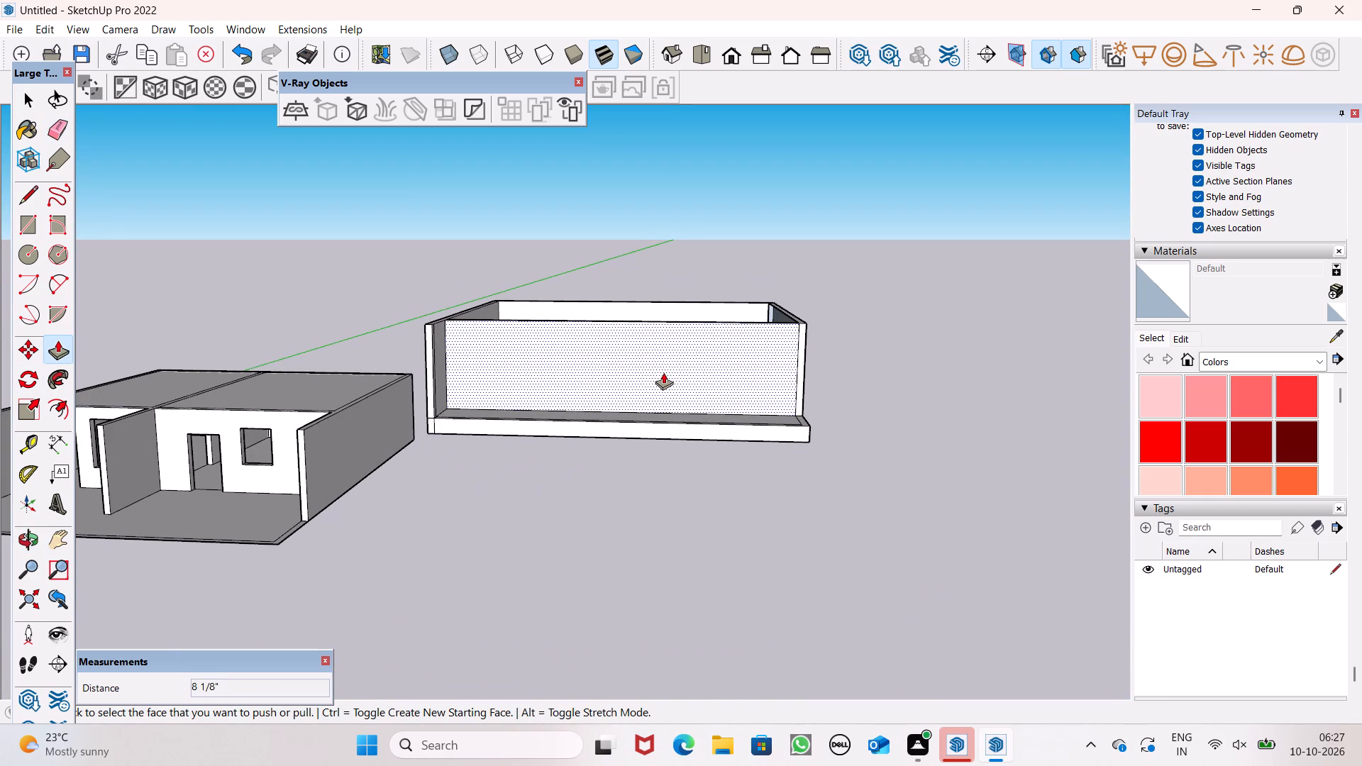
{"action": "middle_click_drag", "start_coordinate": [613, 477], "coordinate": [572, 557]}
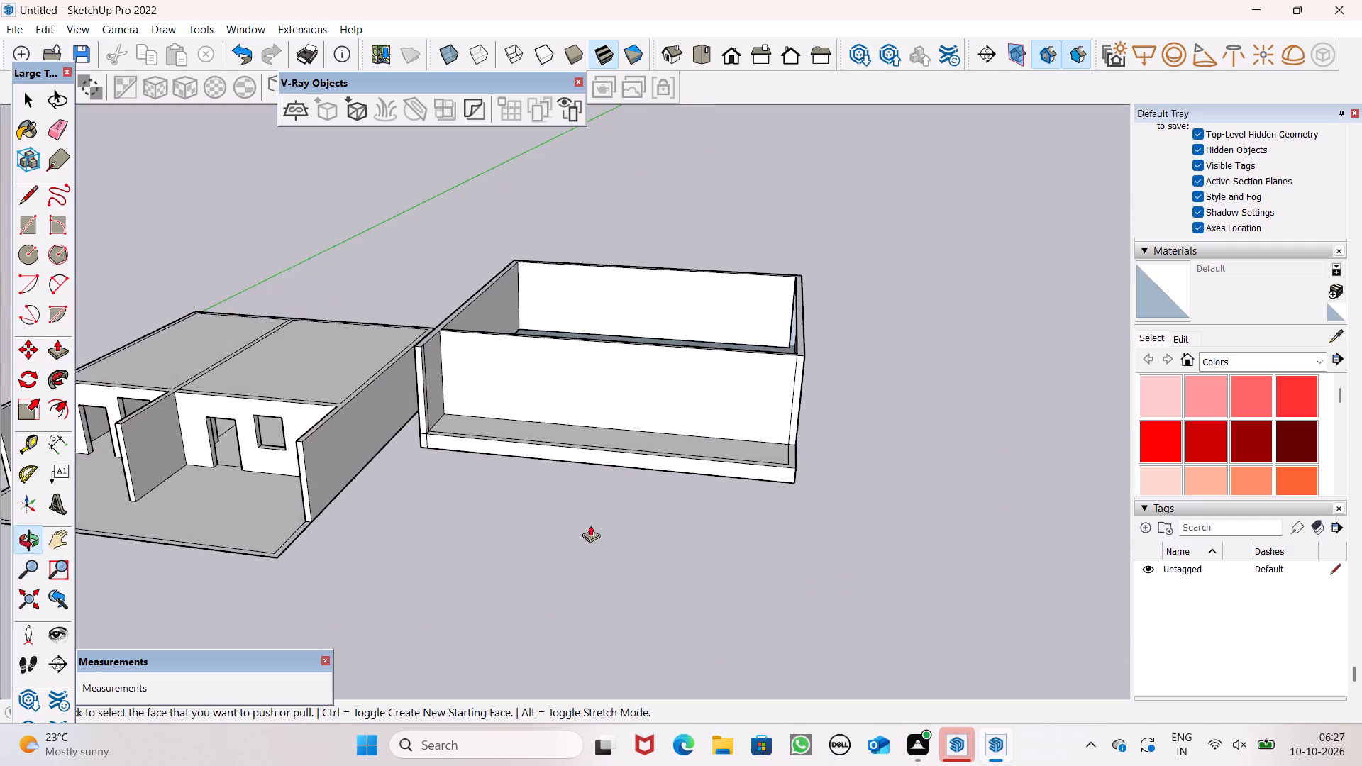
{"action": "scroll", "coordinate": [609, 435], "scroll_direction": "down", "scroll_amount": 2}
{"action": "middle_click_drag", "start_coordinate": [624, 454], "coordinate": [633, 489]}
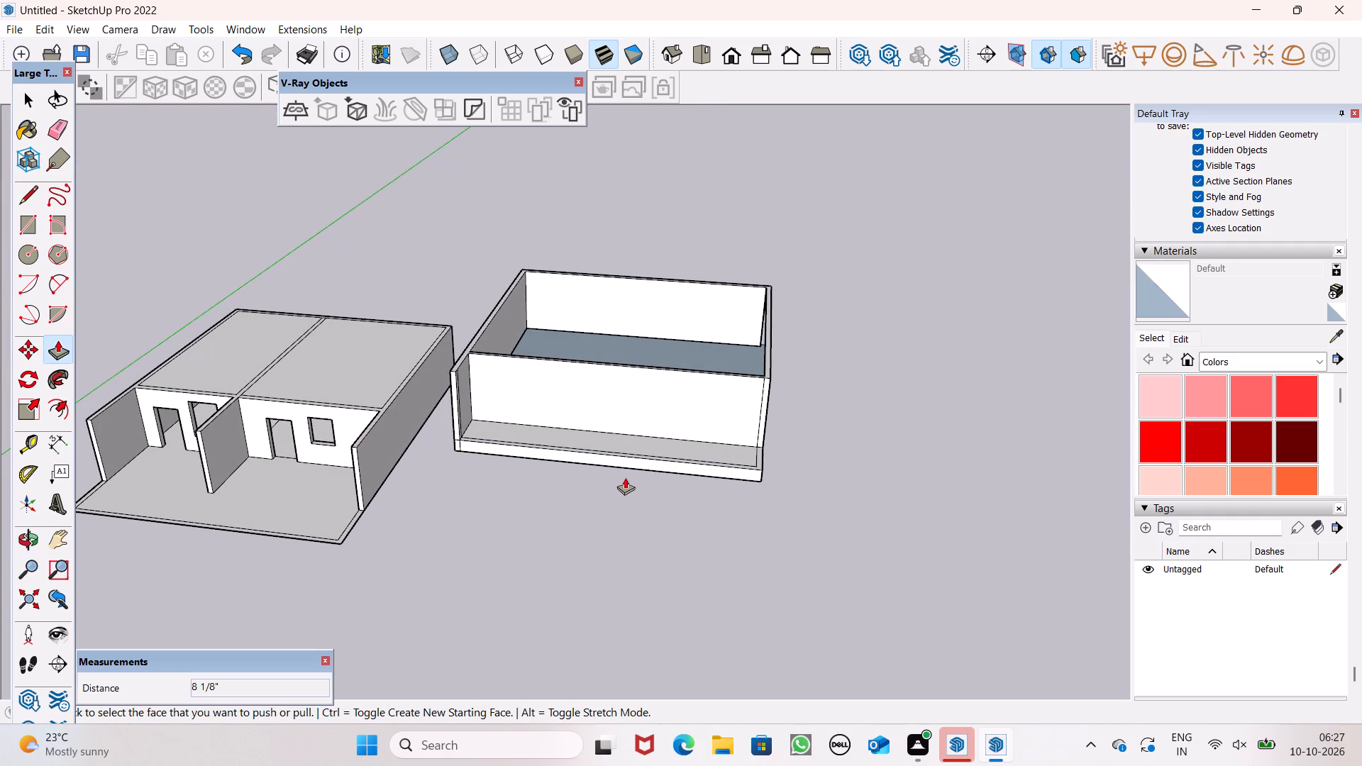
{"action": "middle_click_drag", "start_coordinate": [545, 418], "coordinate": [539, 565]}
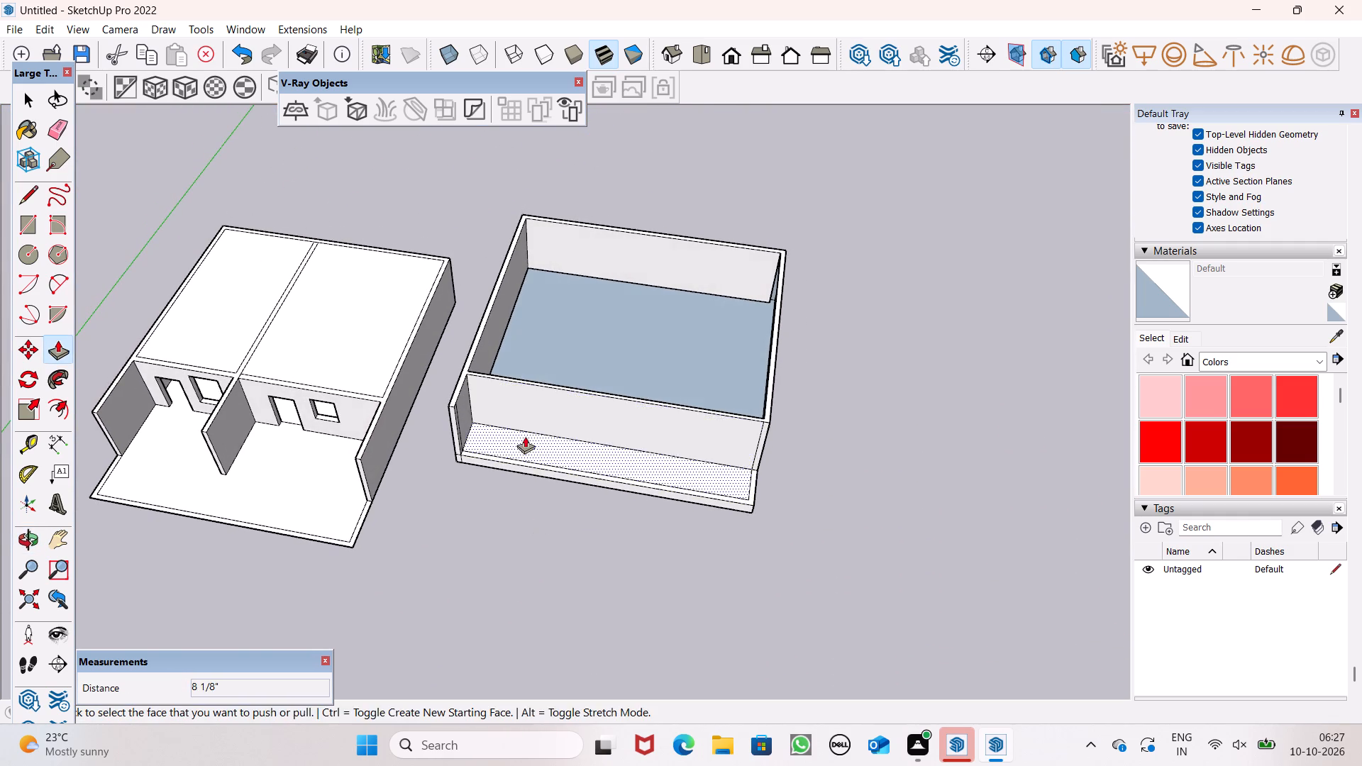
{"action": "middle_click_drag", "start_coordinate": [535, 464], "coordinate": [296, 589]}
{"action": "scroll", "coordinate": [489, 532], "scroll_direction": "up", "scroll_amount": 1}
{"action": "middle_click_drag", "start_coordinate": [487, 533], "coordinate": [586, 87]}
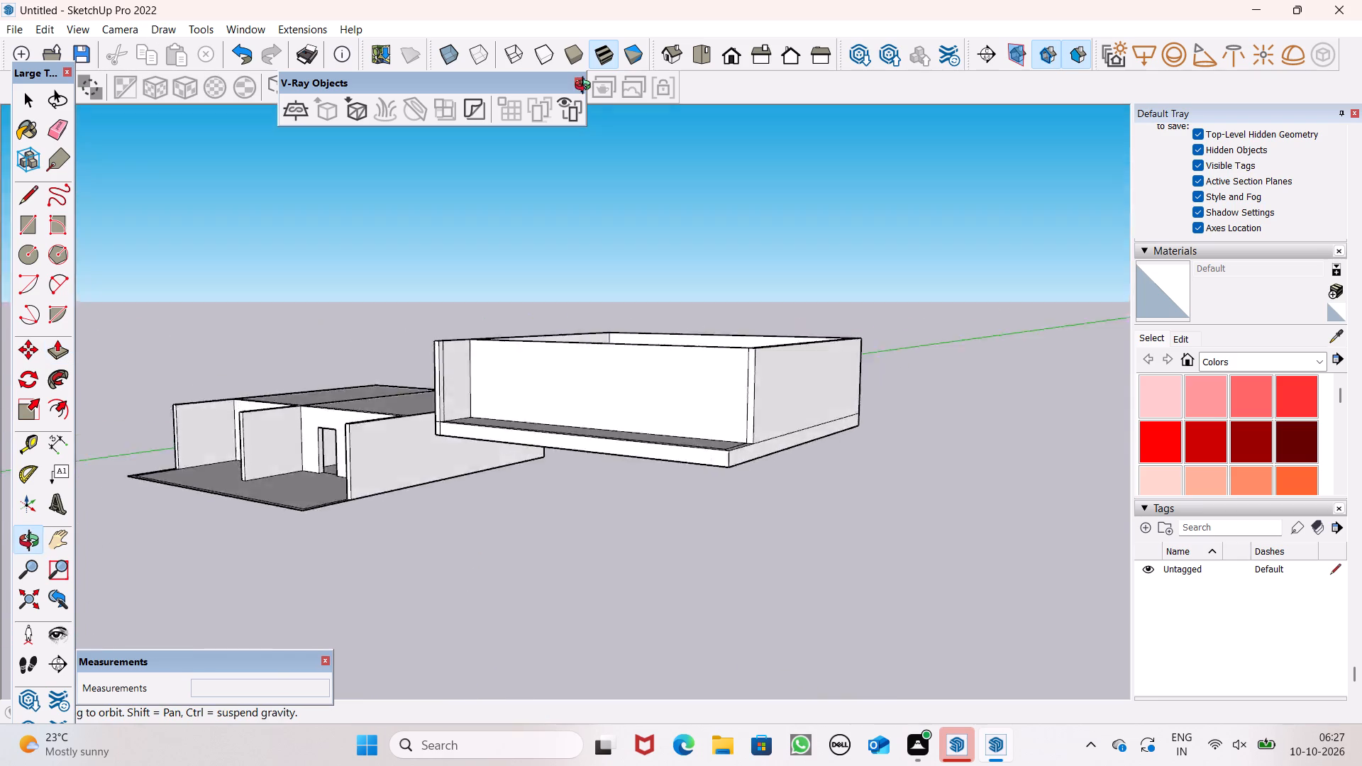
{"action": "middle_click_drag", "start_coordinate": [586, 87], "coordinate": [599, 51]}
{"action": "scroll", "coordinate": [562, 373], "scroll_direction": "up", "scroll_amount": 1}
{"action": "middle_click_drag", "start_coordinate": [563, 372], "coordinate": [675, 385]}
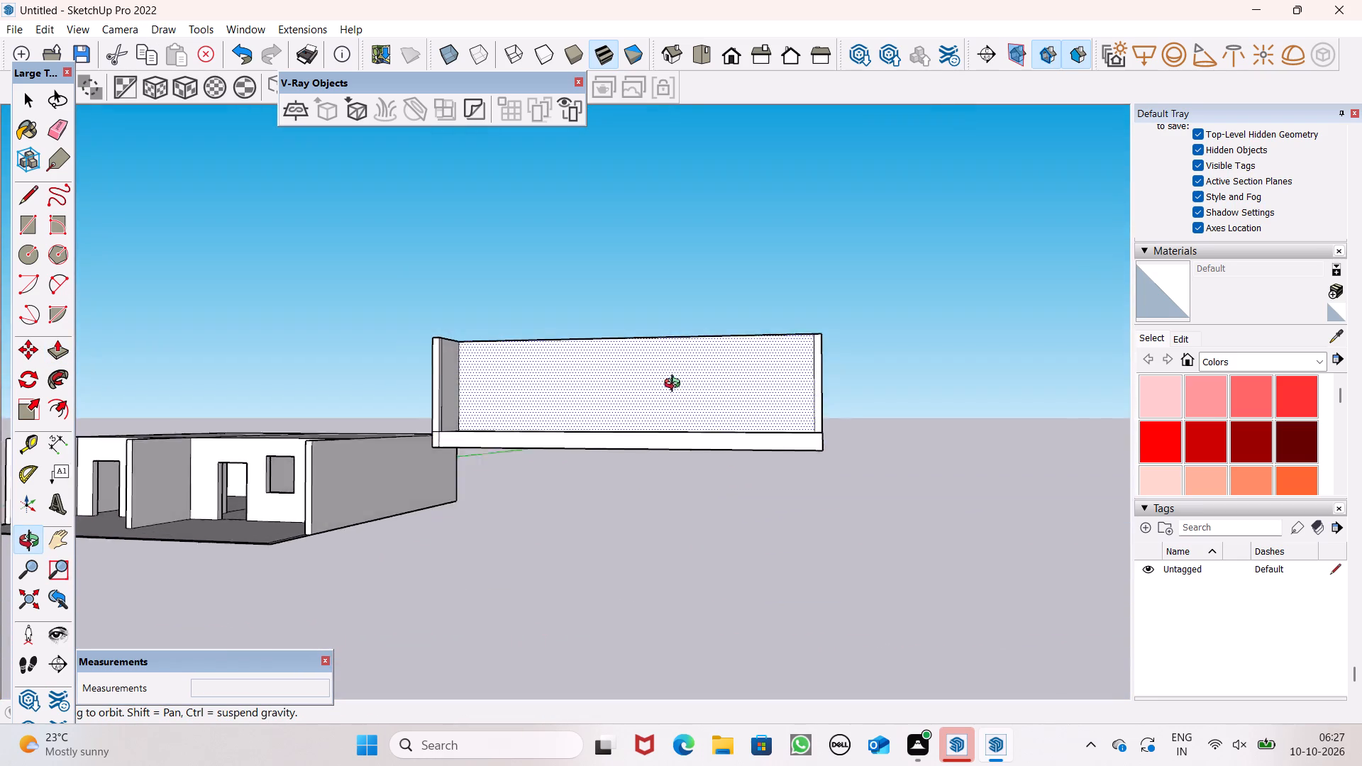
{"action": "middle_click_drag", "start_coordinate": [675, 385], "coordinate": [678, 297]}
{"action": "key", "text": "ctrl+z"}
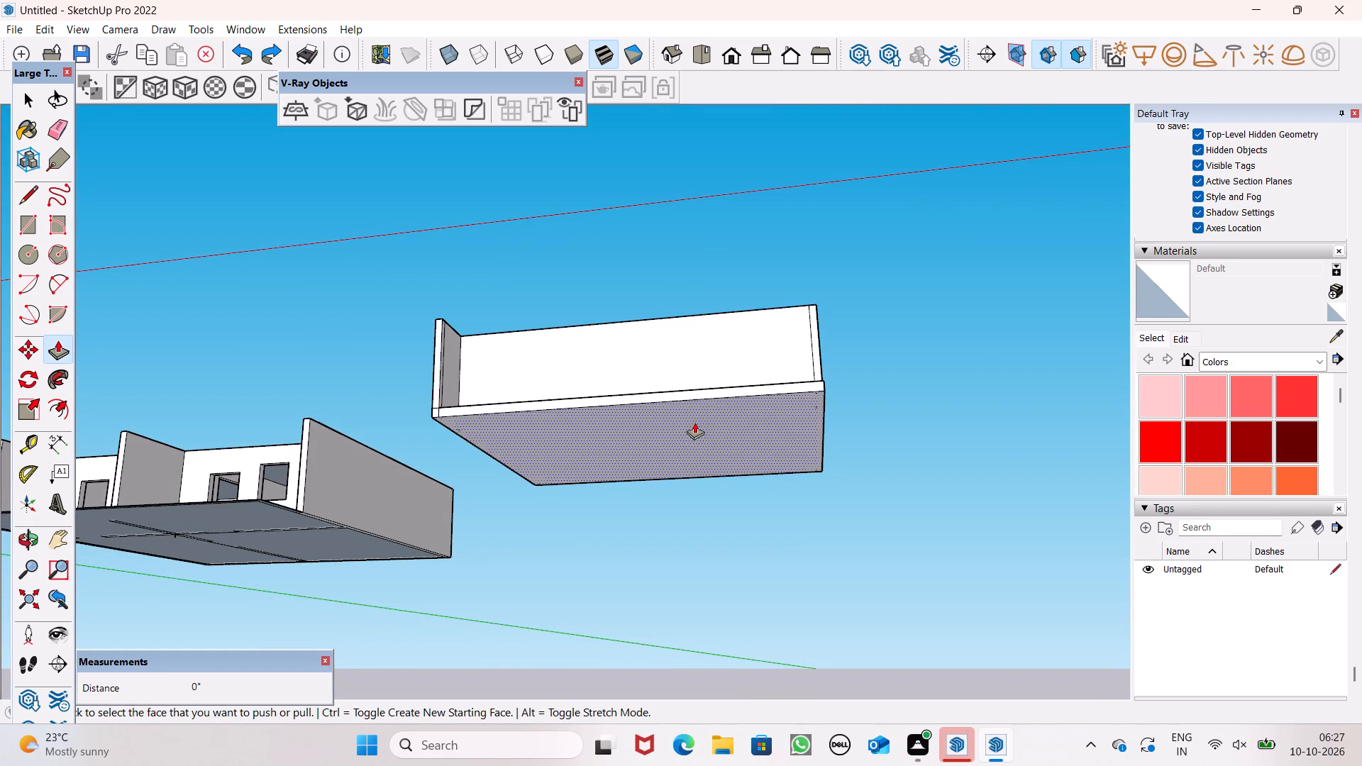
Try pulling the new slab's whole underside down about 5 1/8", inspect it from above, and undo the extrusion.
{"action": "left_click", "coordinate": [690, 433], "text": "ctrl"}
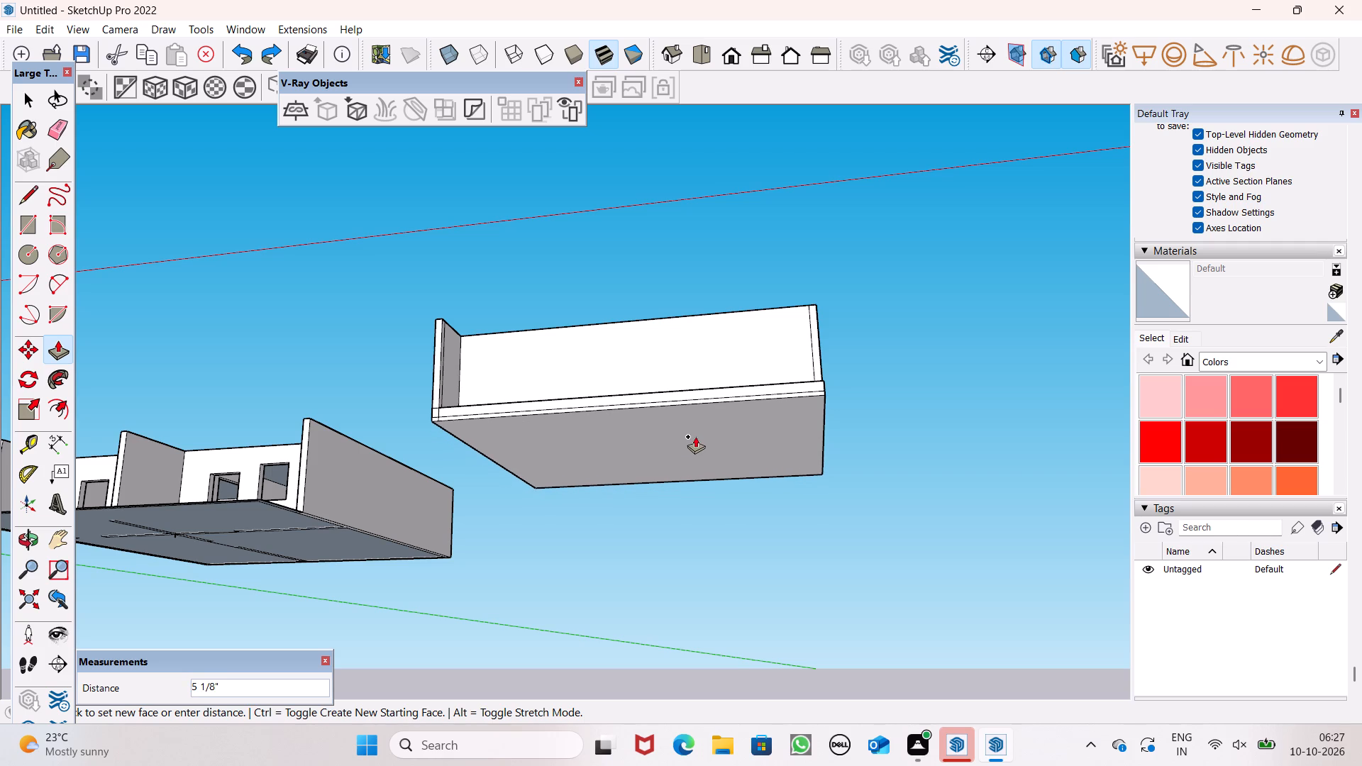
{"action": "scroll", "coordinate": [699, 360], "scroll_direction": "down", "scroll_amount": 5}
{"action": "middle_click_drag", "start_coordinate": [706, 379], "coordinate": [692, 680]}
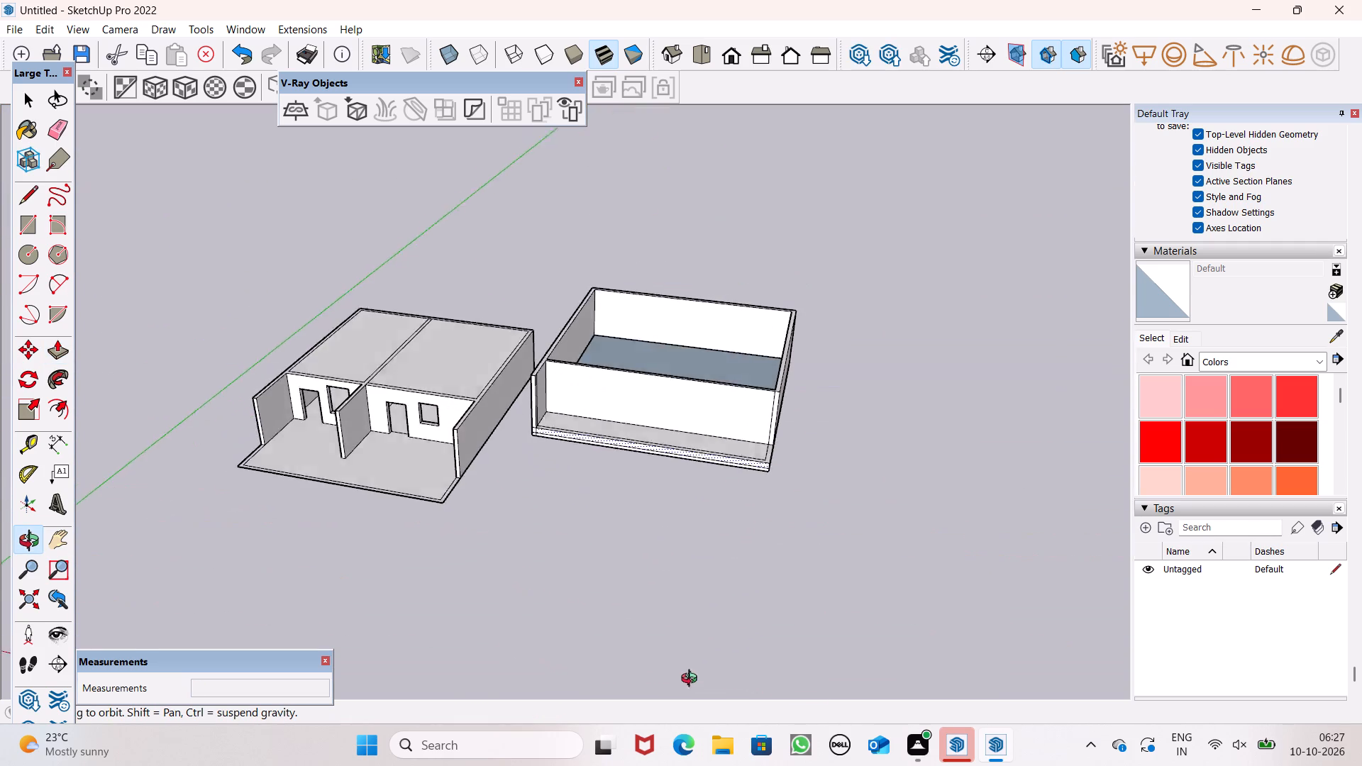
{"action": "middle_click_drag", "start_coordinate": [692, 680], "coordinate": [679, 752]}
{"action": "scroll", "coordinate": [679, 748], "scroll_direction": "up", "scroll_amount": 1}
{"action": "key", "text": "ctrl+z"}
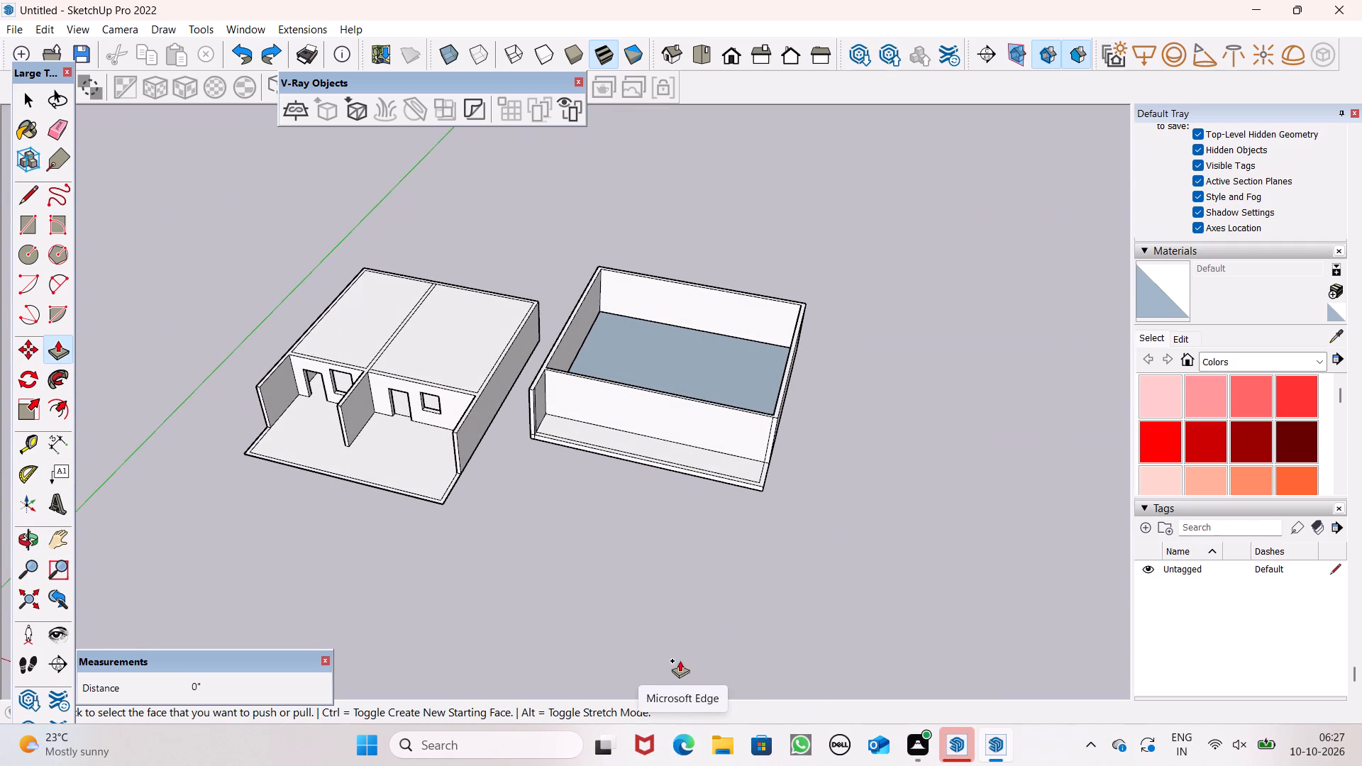
Inspect the new floor's interior corners and undo the recent line erasures on the slab's underside.
{"action": "key", "text": "ctrl+z"}
{"action": "middle_click_drag", "start_coordinate": [633, 414], "coordinate": [636, 741]}
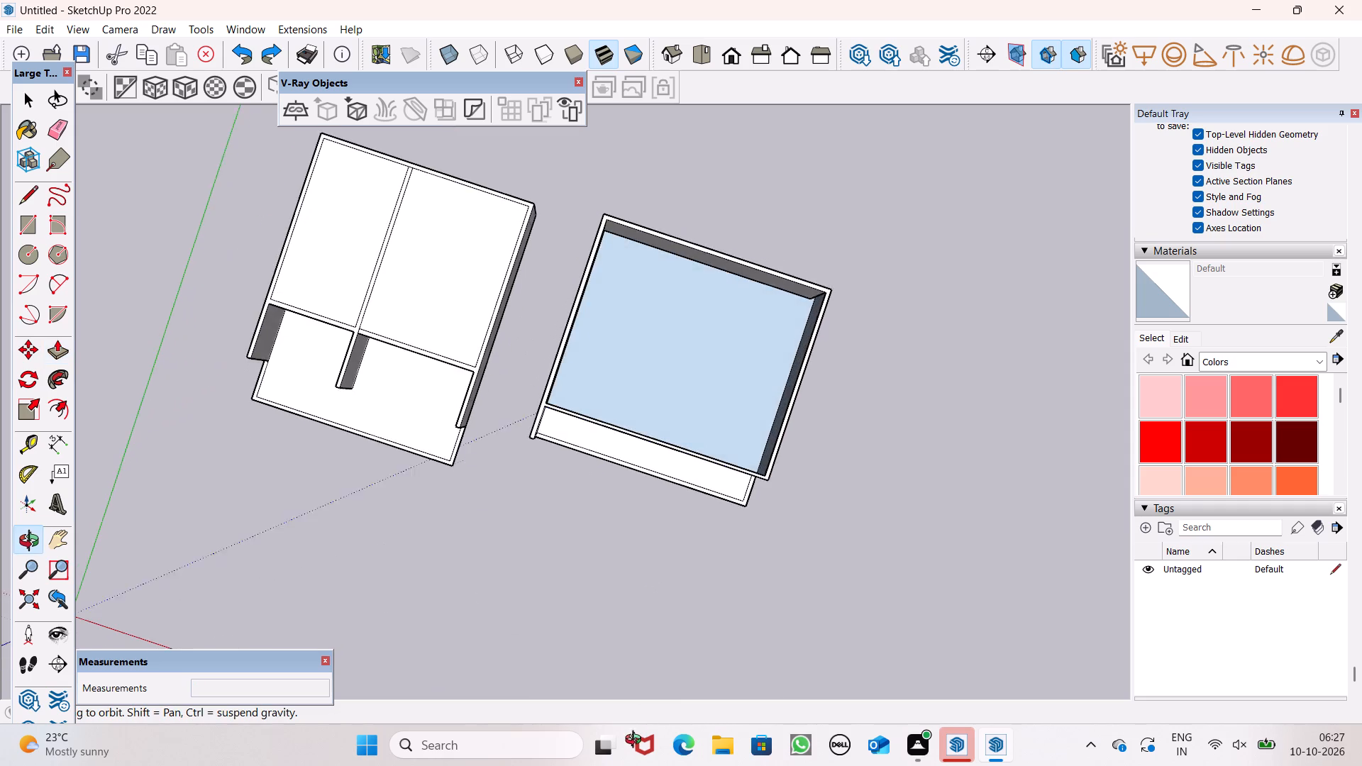
{"action": "middle_click_drag", "start_coordinate": [636, 741], "coordinate": [621, 721]}
{"action": "scroll", "coordinate": [731, 418], "scroll_direction": "up", "scroll_amount": 7}
{"action": "middle_click_drag", "start_coordinate": [731, 418], "coordinate": [673, 279]}
{"action": "scroll", "coordinate": [673, 279], "scroll_direction": "up", "scroll_amount": 1}
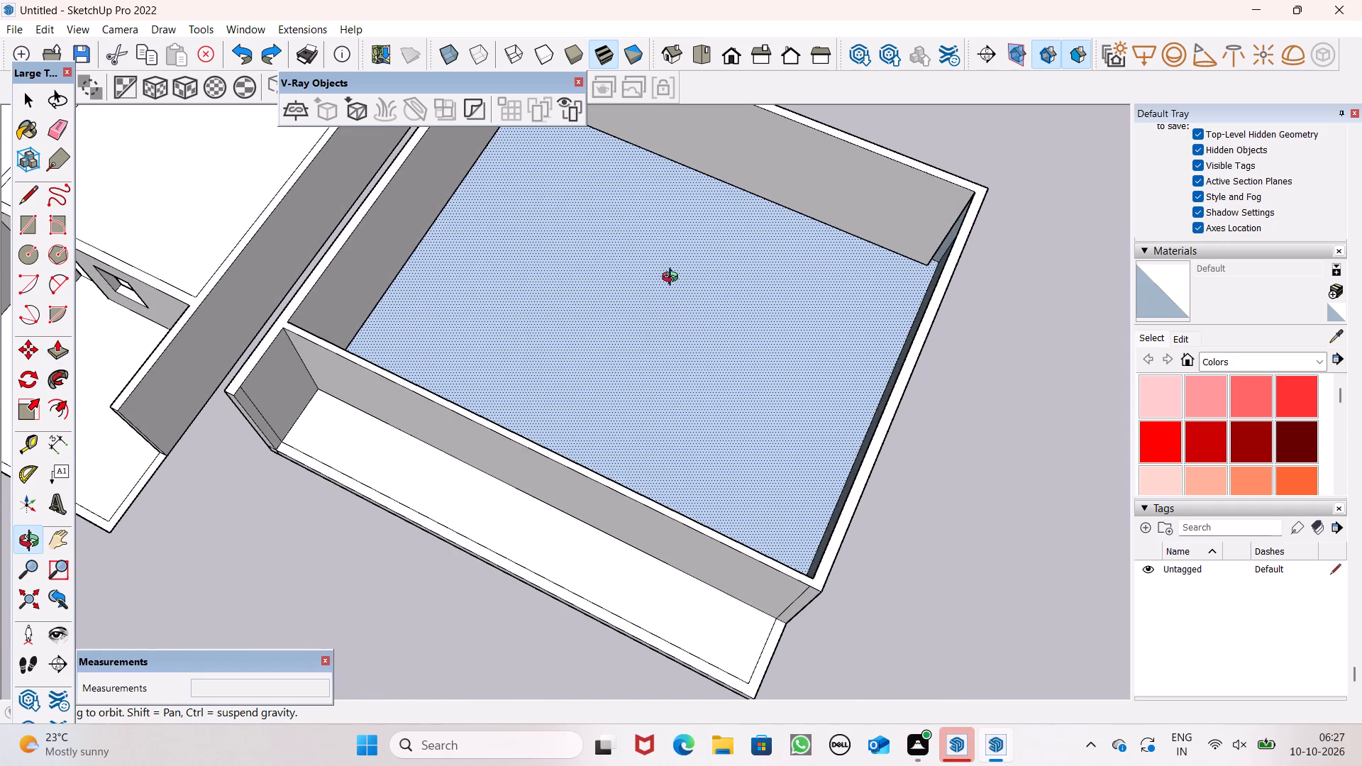
{"action": "middle_click_drag", "start_coordinate": [673, 279], "coordinate": [825, 169]}
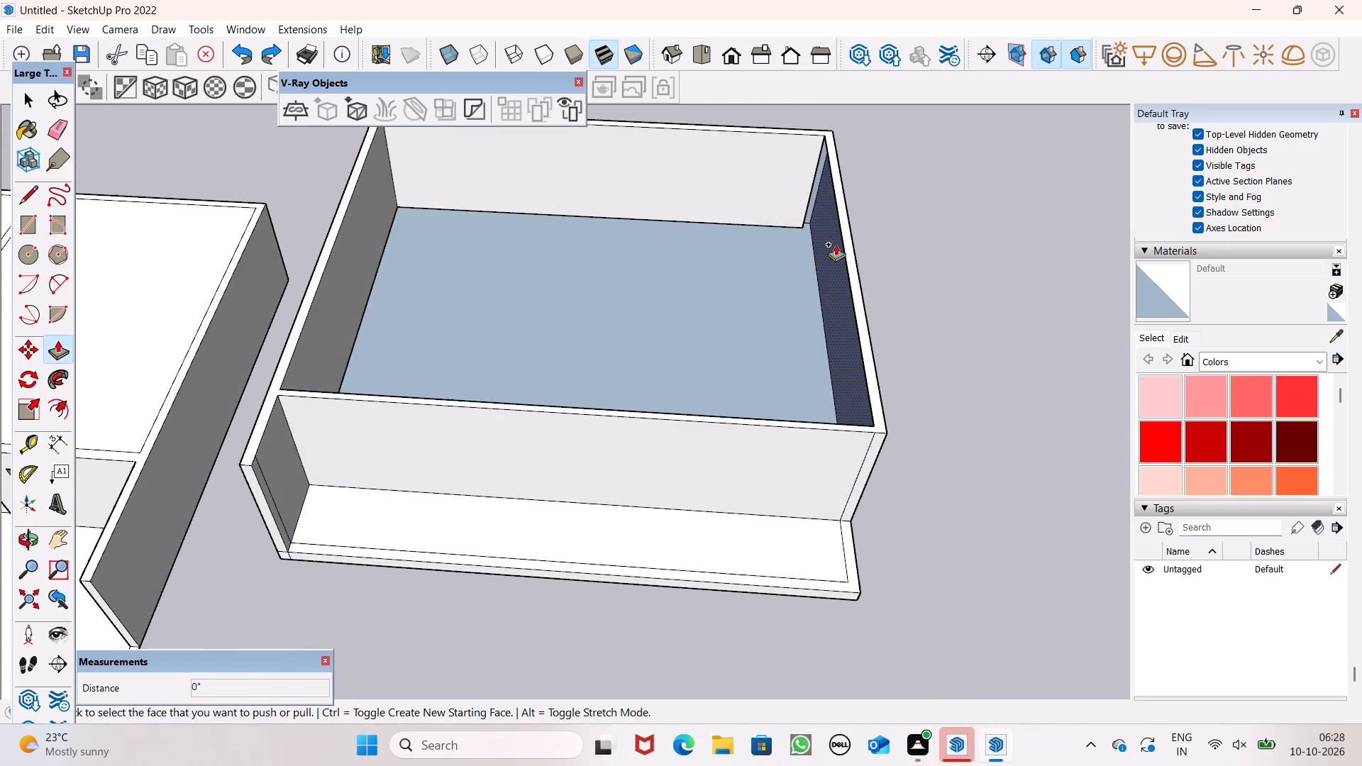
{"action": "middle_click_drag", "start_coordinate": [835, 250], "coordinate": [761, 187]}
{"action": "scroll", "coordinate": [826, 190], "scroll_direction": "up", "scroll_amount": 7}
{"action": "scroll", "coordinate": [946, 282], "scroll_direction": "up", "scroll_amount": 1}
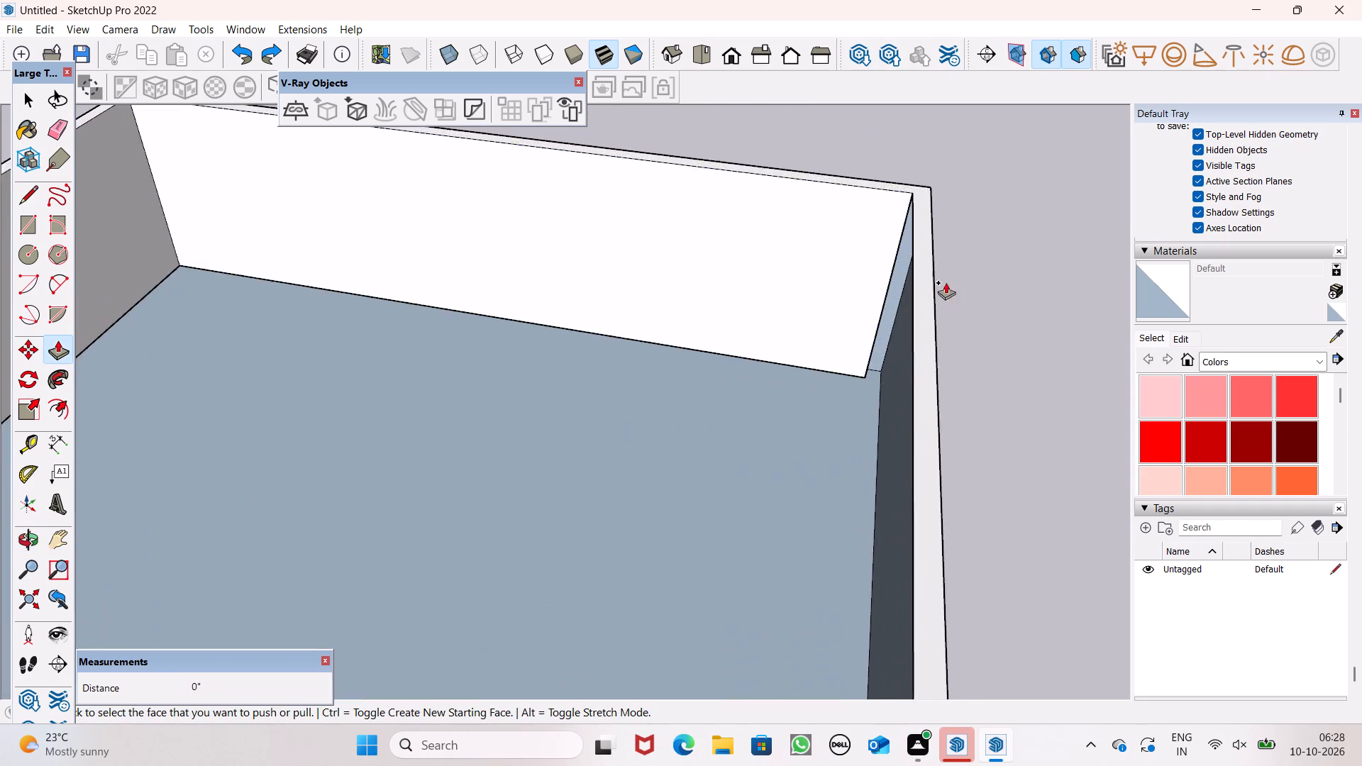
{"action": "middle_click_drag", "start_coordinate": [946, 282], "coordinate": [758, 306]}
{"action": "scroll", "coordinate": [579, 382], "scroll_direction": "up", "scroll_amount": 1}
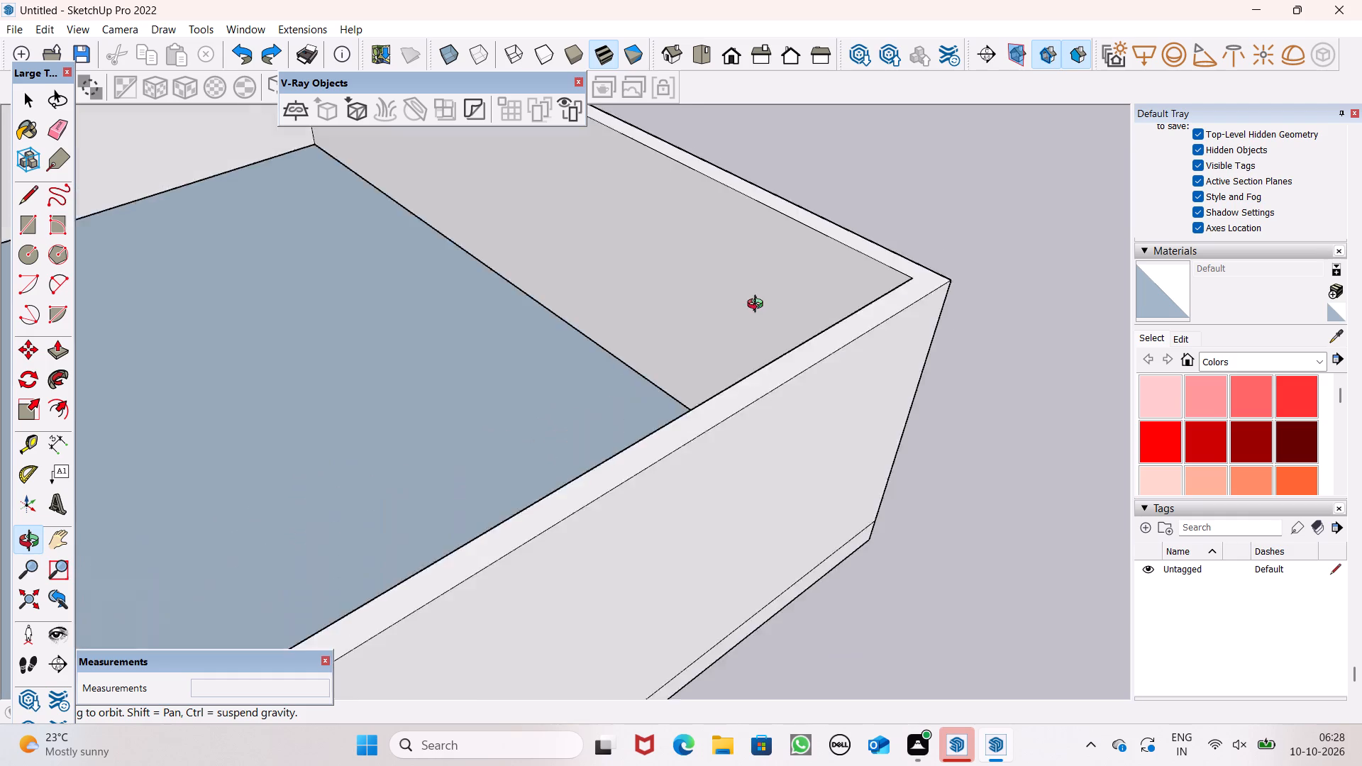
{"action": "middle_click_drag", "start_coordinate": [758, 306], "coordinate": [919, 312]}
{"action": "scroll", "coordinate": [933, 300], "scroll_direction": "up", "scroll_amount": 6}
{"action": "middle_click_drag", "start_coordinate": [925, 325], "coordinate": [976, 258]}
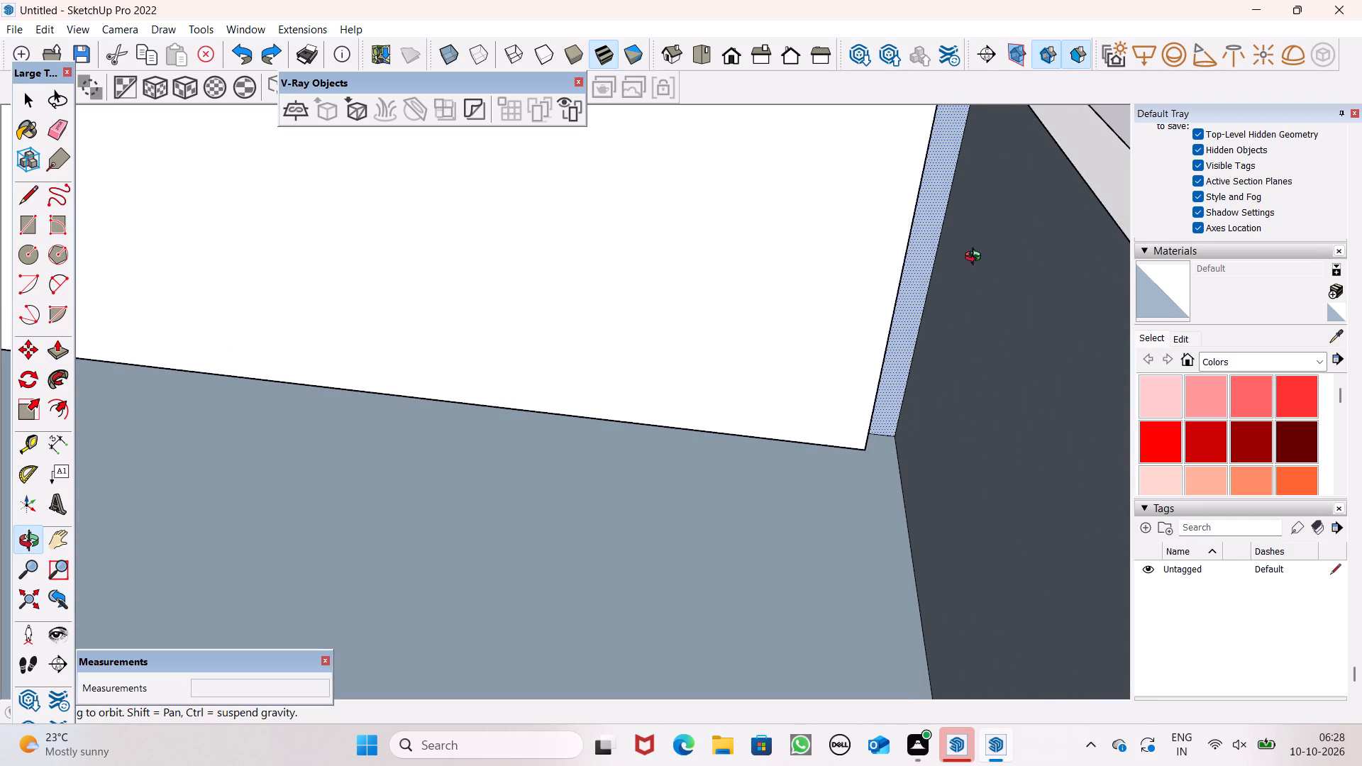
{"action": "middle_click_drag", "start_coordinate": [976, 258], "coordinate": [976, 255]}
{"action": "scroll", "coordinate": [908, 340], "scroll_direction": "down", "scroll_amount": 9}
{"action": "key", "text": "ctrl+z"}
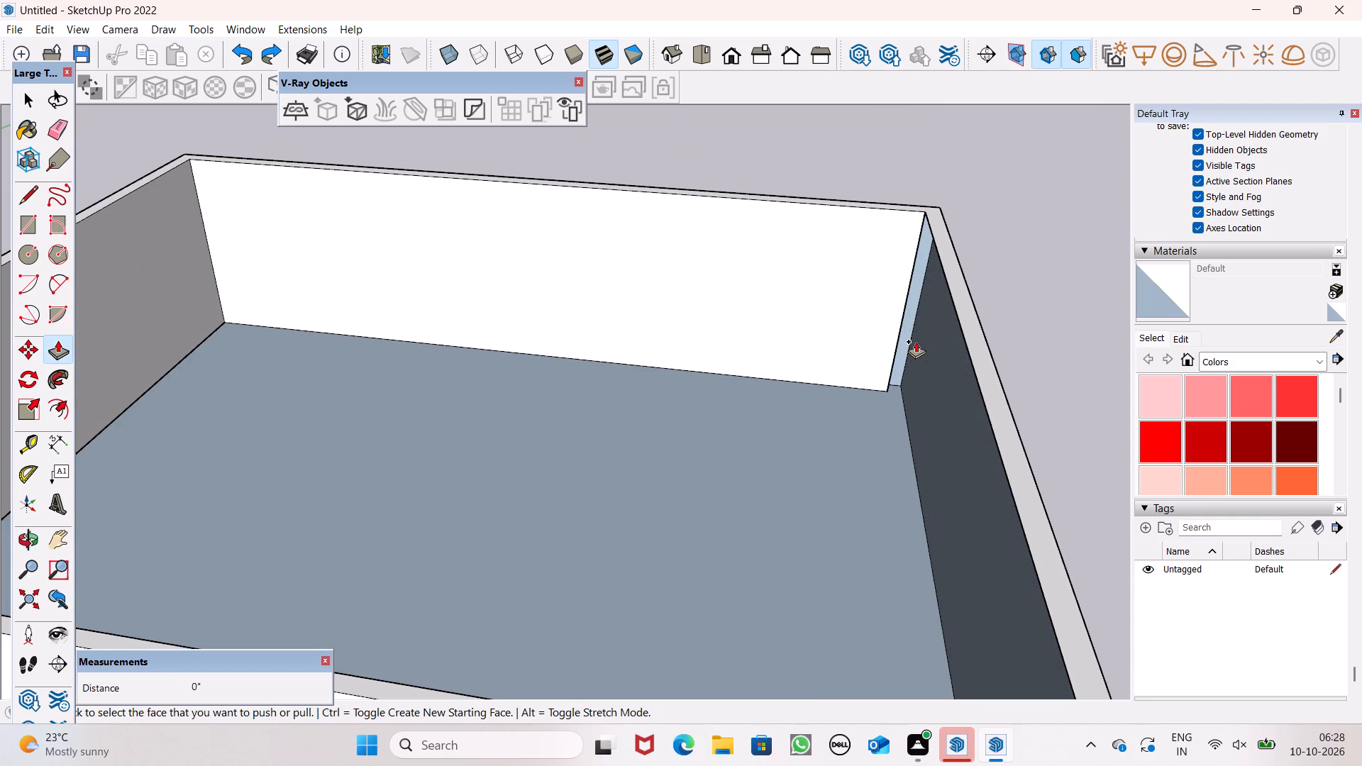
{"action": "key", "text": "ctrl+z"}
Erase the wall outline lines along the far side and back edge of the new slab's underside.
{"action": "scroll", "coordinate": [917, 341], "scroll_direction": "down", "scroll_amount": 11}
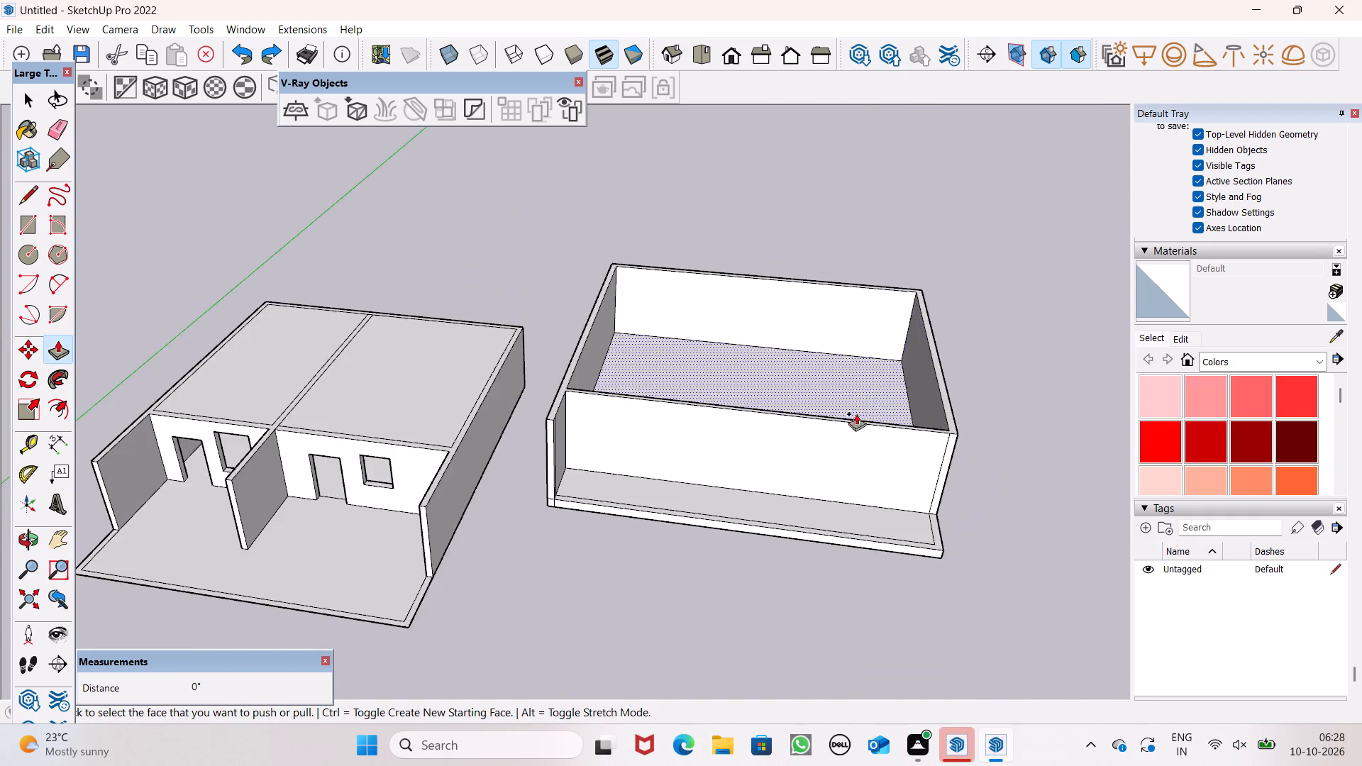
{"action": "middle_click_drag", "start_coordinate": [845, 421], "coordinate": [729, 123]}
{"action": "middle_click_drag", "start_coordinate": [707, 362], "coordinate": [792, 174]}
{"action": "scroll", "coordinate": [707, 362], "scroll_direction": "up", "scroll_amount": 1}
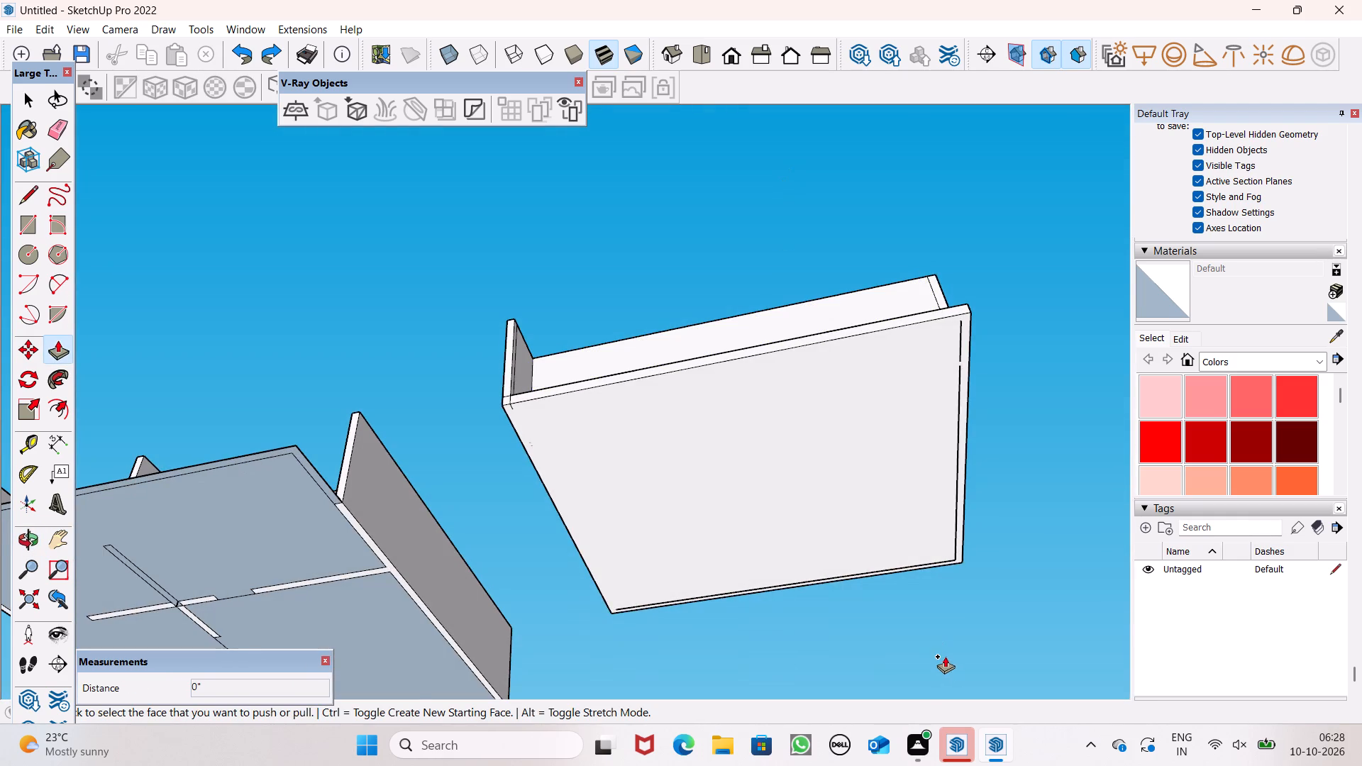
{"action": "scroll", "coordinate": [937, 644], "scroll_direction": "up", "scroll_amount": 5}
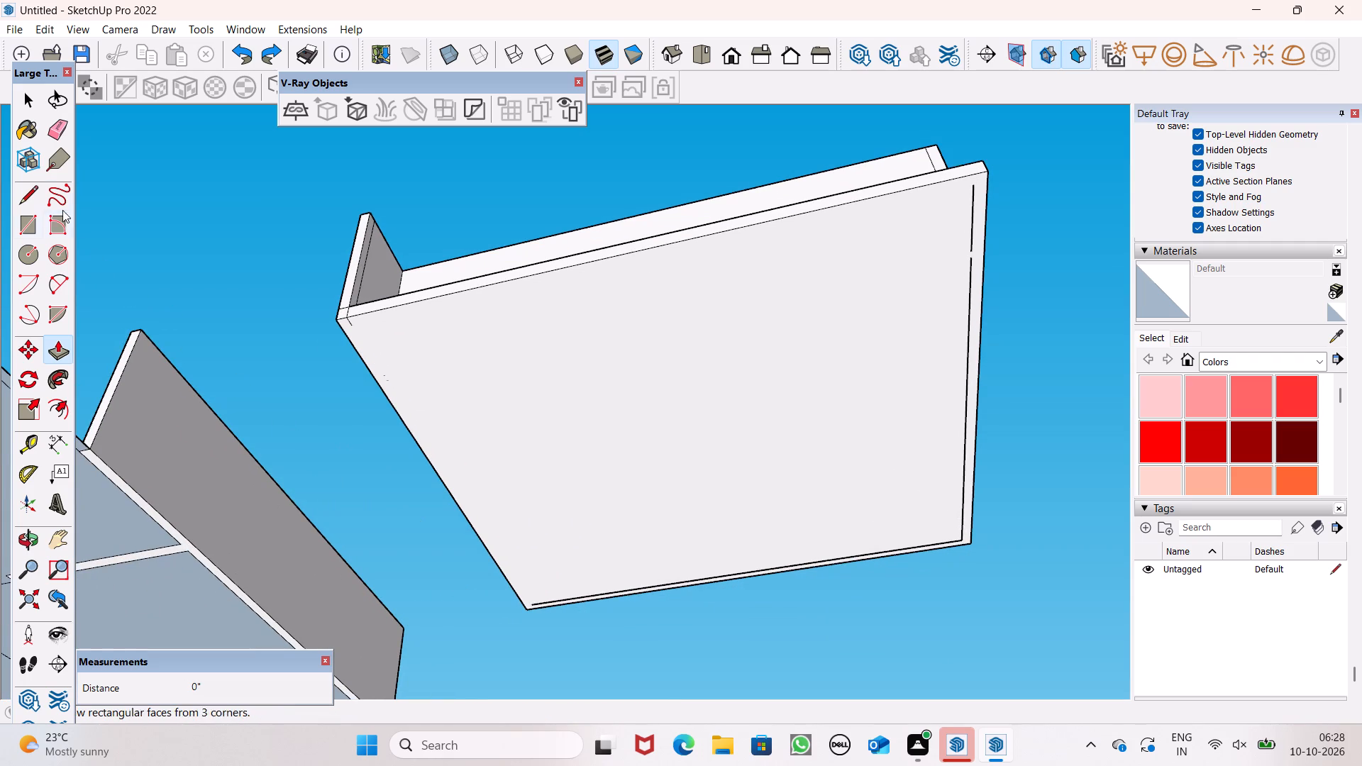
{"action": "left_click", "coordinate": [63, 124]}
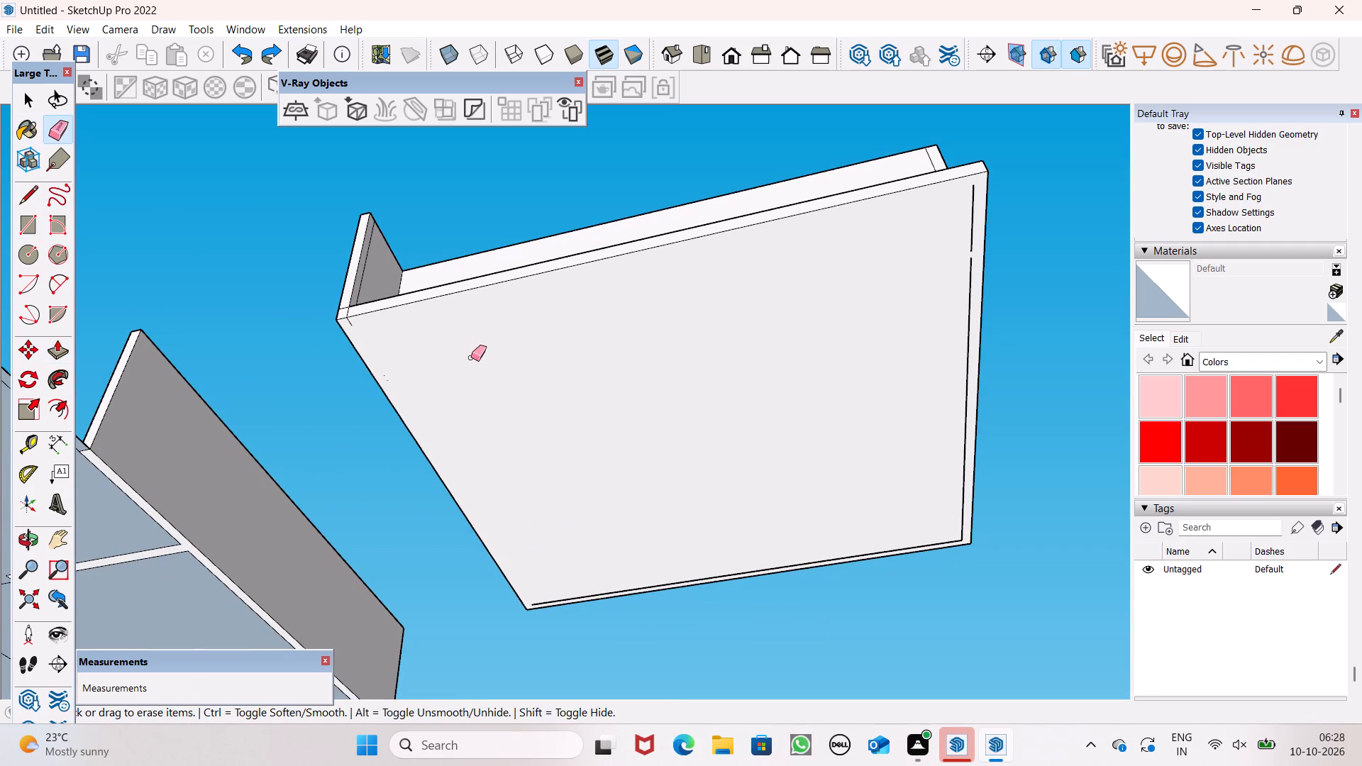
{"action": "scroll", "coordinate": [903, 583], "scroll_direction": "up", "scroll_amount": 5}
{"action": "scroll", "coordinate": [924, 528], "scroll_direction": "up", "scroll_amount": 7}
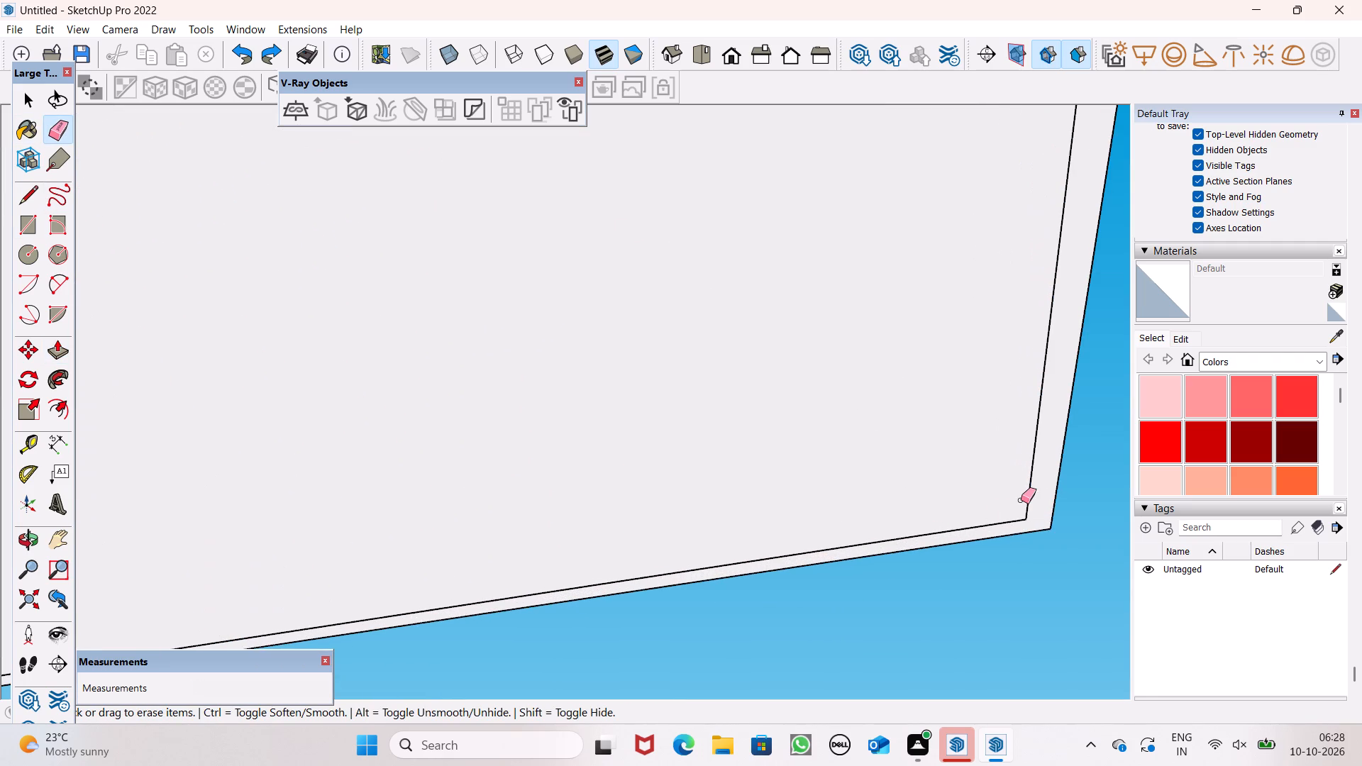
{"action": "left_click", "coordinate": [1021, 500]}
{"action": "left_click", "coordinate": [1026, 492]}
{"action": "left_click_drag", "start_coordinate": [1034, 487], "coordinate": [1024, 501]}
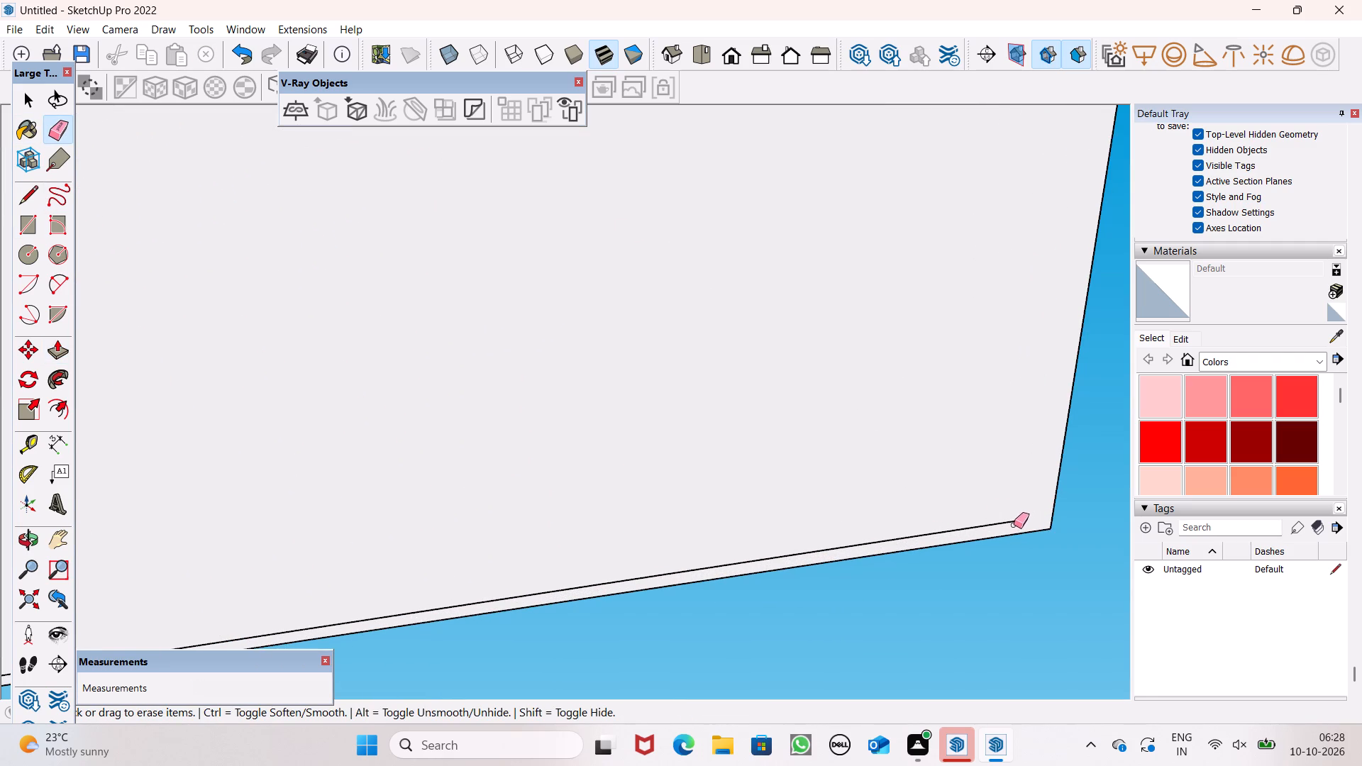
{"action": "left_click", "coordinate": [1014, 525]}
{"action": "left_click", "coordinate": [1007, 520]}
Erase the leftover short line at the underside's front corner farthest from the existing floor.
{"action": "scroll", "coordinate": [920, 487], "scroll_direction": "down", "scroll_amount": 1}
{"action": "scroll", "coordinate": [917, 490], "scroll_direction": "up", "scroll_amount": 1}
{"action": "scroll", "coordinate": [916, 491], "scroll_direction": "down", "scroll_amount": 5}
{"action": "scroll", "coordinate": [135, 440], "scroll_direction": "down", "scroll_amount": 13}
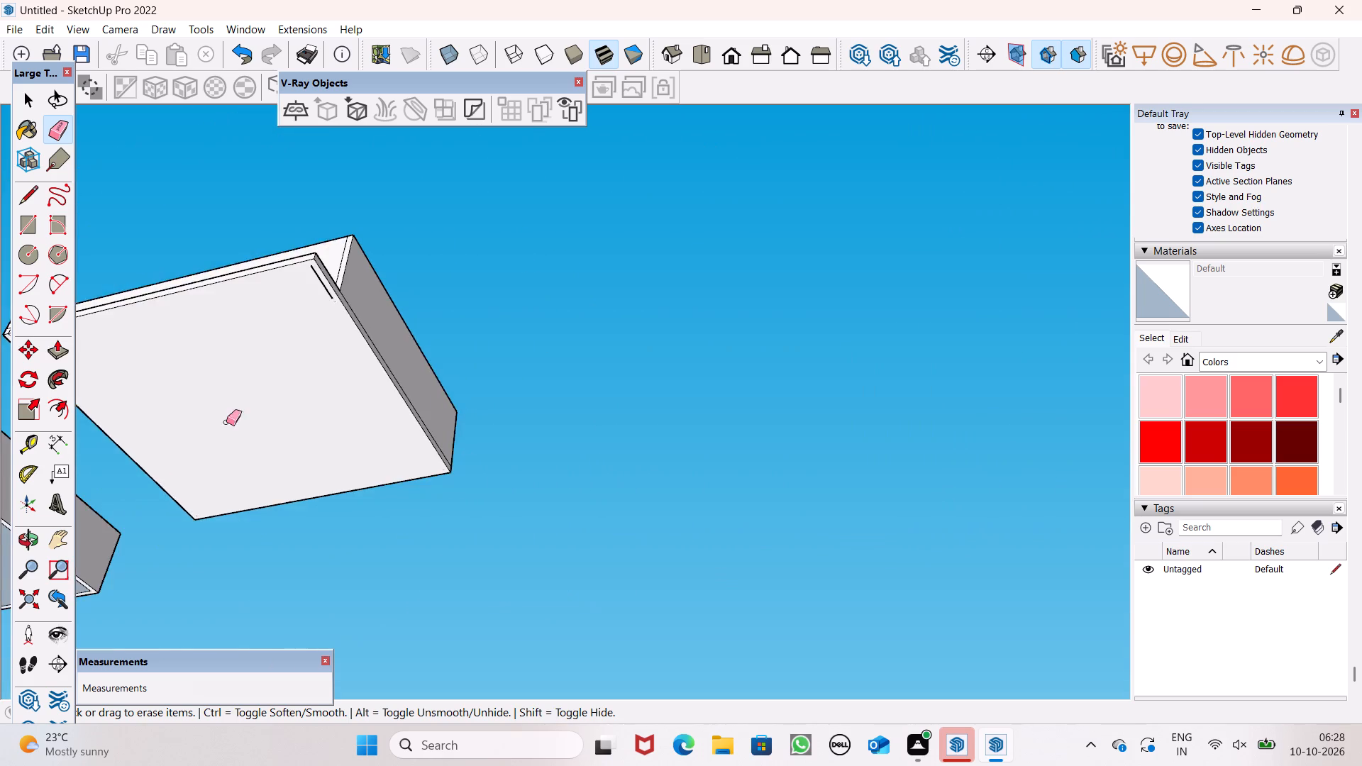
{"action": "middle_click_drag", "start_coordinate": [226, 429], "coordinate": [514, 749]}
{"action": "middle_click_drag", "start_coordinate": [479, 421], "coordinate": [426, 272]}
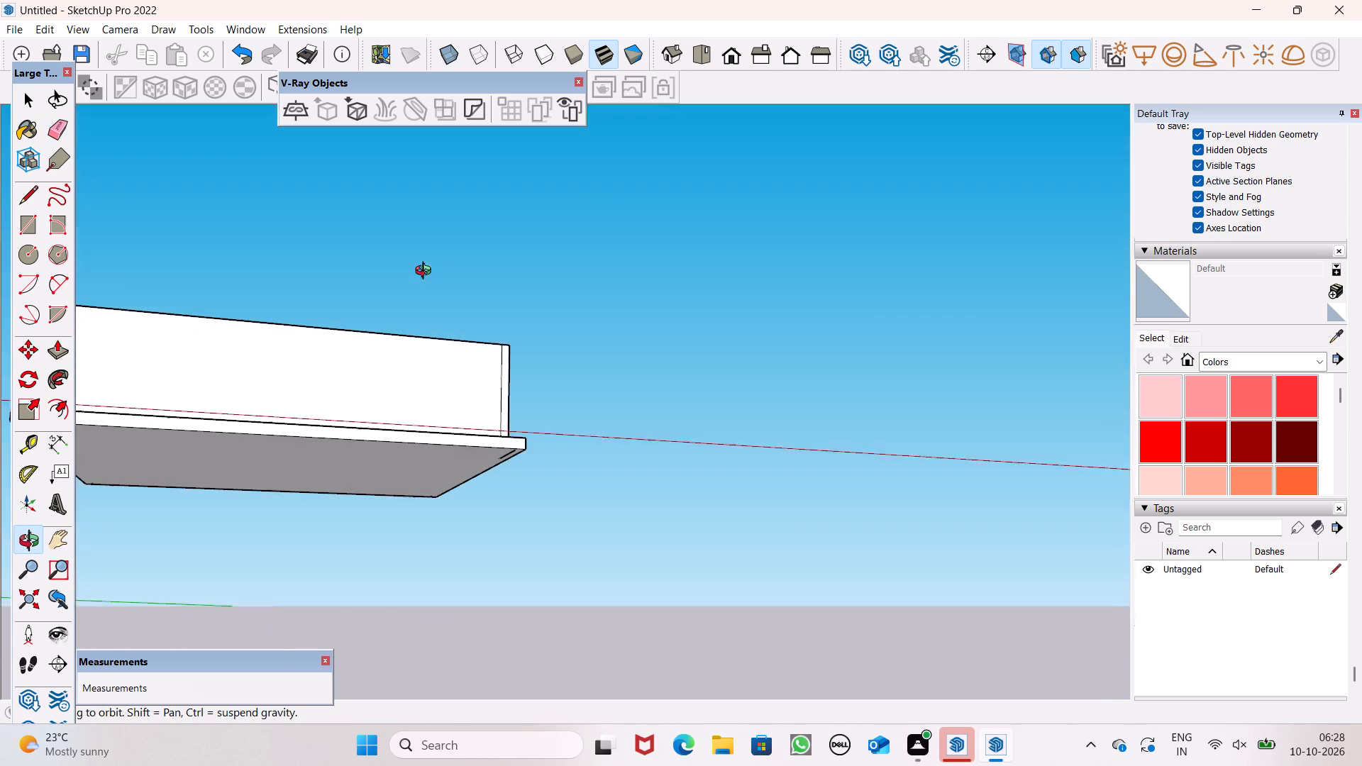
{"action": "middle_click_drag", "start_coordinate": [426, 272], "coordinate": [428, 266]}
{"action": "scroll", "coordinate": [426, 269], "scroll_direction": "up", "scroll_amount": 1}
{"action": "scroll", "coordinate": [514, 511], "scroll_direction": "up", "scroll_amount": 4}
{"action": "middle_click_drag", "start_coordinate": [480, 423], "coordinate": [436, 350]}
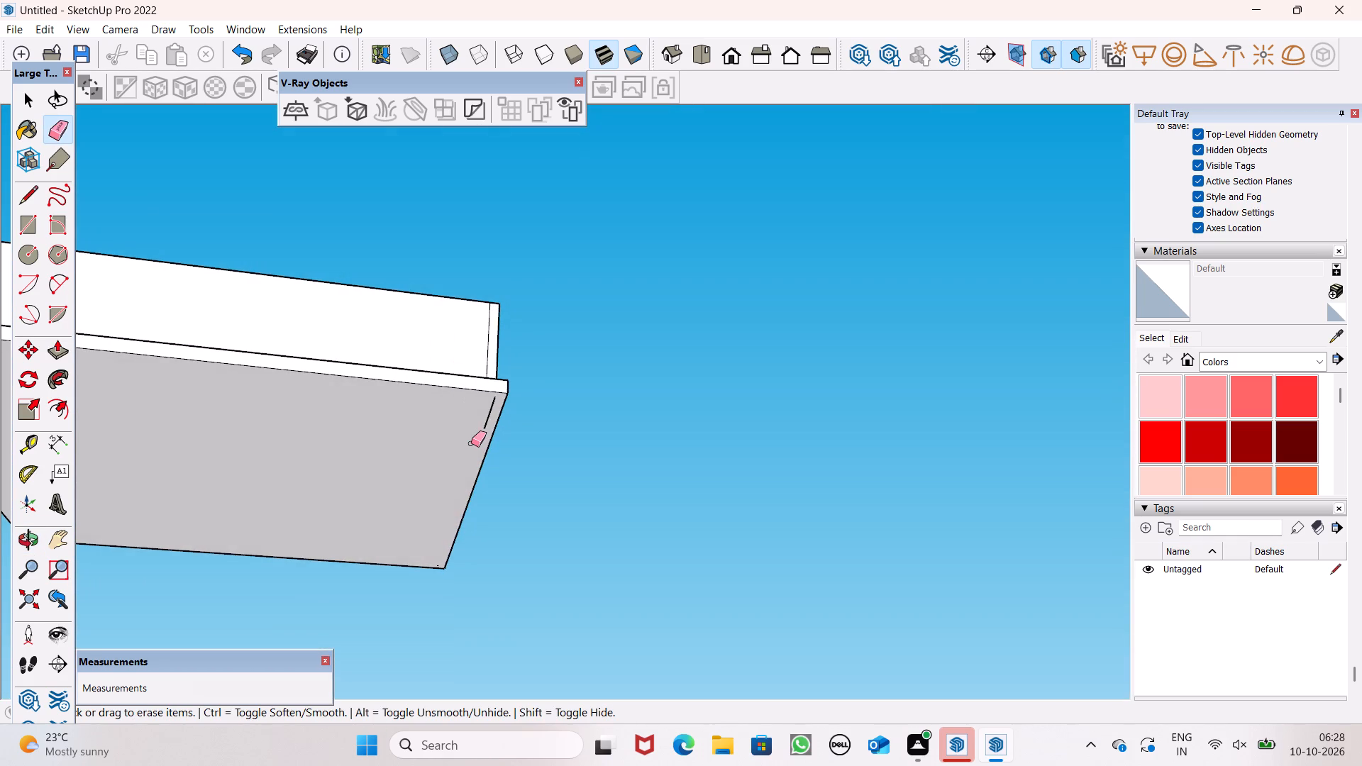
{"action": "scroll", "coordinate": [471, 443], "scroll_direction": "up", "scroll_amount": 5}
{"action": "left_click", "coordinate": [502, 386]}
Pull the new slab's whole underside down about 8 3/16" with Push/Pull and check the floor from above.
{"action": "scroll", "coordinate": [413, 262], "scroll_direction": "down", "scroll_amount": 5}
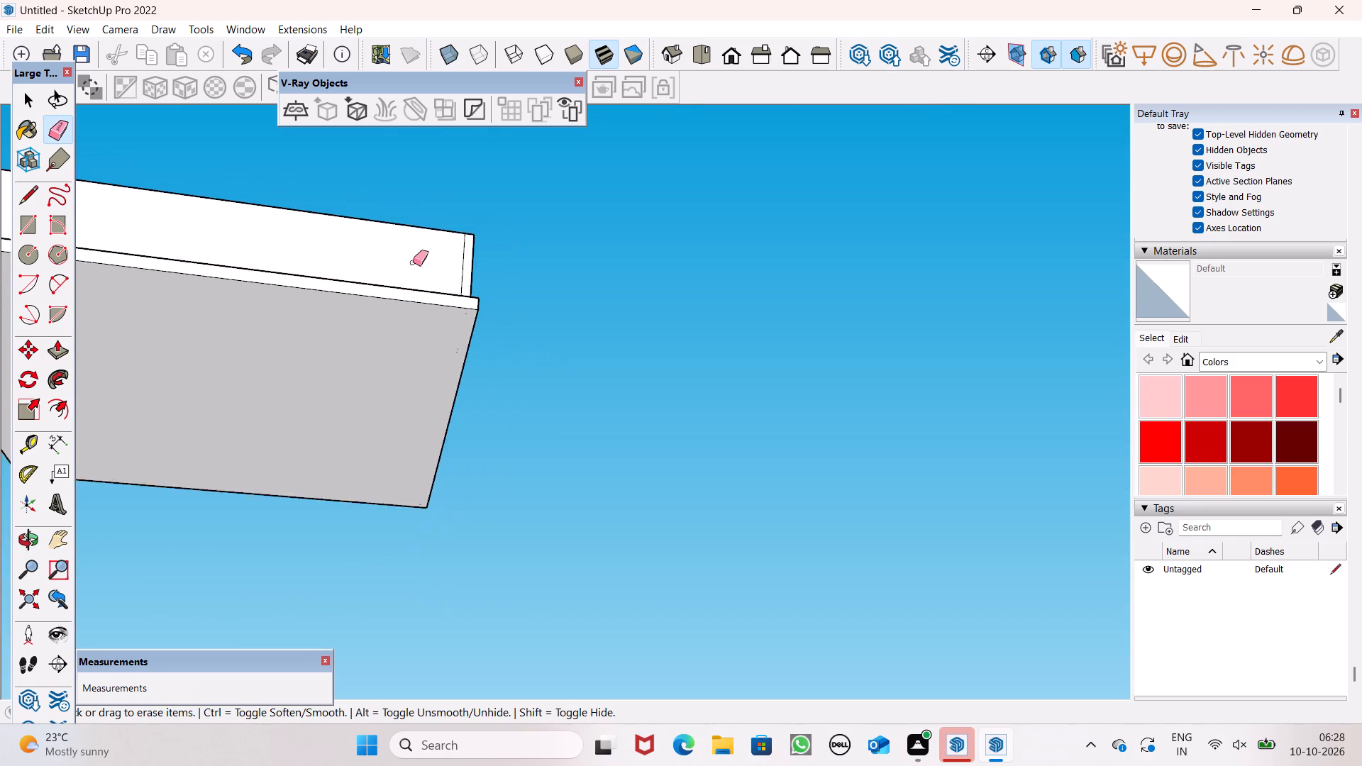
{"action": "scroll", "coordinate": [413, 262], "scroll_direction": "down", "scroll_amount": 2}
{"action": "scroll", "coordinate": [341, 328], "scroll_direction": "down", "scroll_amount": 6}
{"action": "left_click", "coordinate": [64, 352]}
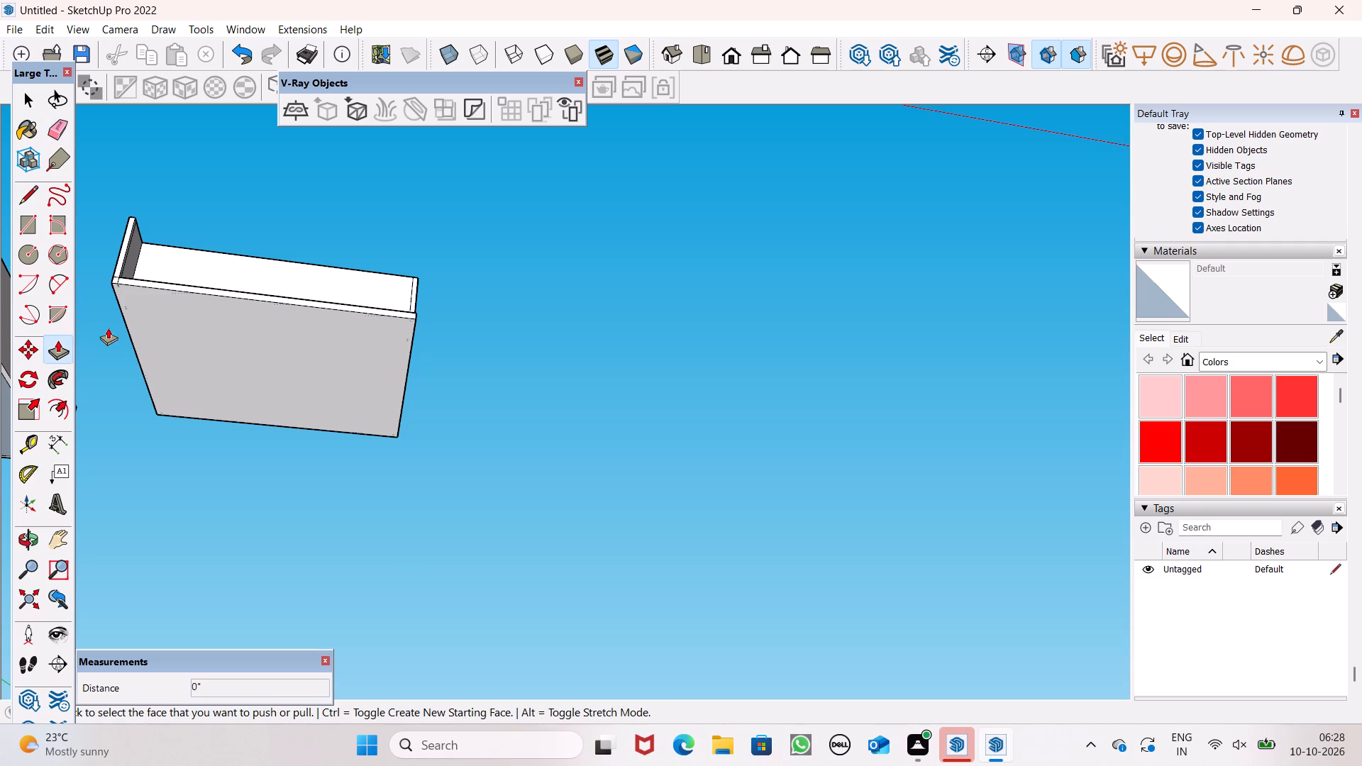
{"action": "scroll", "coordinate": [213, 328], "scroll_direction": "up", "scroll_amount": 7}
{"action": "left_click_drag", "start_coordinate": [222, 331], "coordinate": [226, 340]}
{"action": "scroll", "coordinate": [287, 289], "scroll_direction": "down", "scroll_amount": 7}
{"action": "middle_click_drag", "start_coordinate": [286, 317], "coordinate": [300, 689]}
{"action": "middle_click_drag", "start_coordinate": [387, 424], "coordinate": [397, 530]}
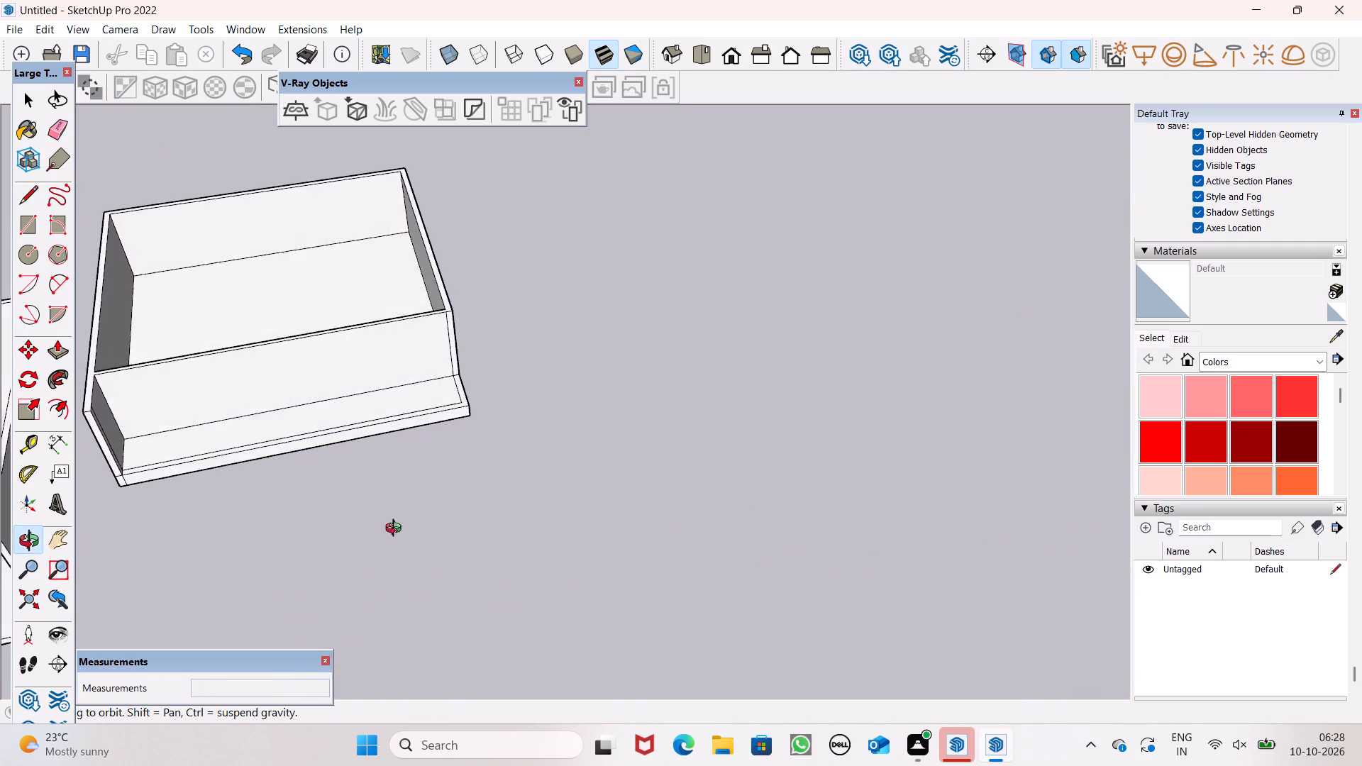
{"action": "middle_click_drag", "start_coordinate": [397, 530], "coordinate": [375, 579]}
Pull the new slab's underside down a further 3 3/4" with Push/Pull.
{"action": "middle_click_drag", "start_coordinate": [297, 496], "coordinate": [238, 262]}
{"action": "middle_click_drag", "start_coordinate": [182, 469], "coordinate": [180, 343]}
{"action": "scroll", "coordinate": [182, 469], "scroll_direction": "up", "scroll_amount": 1}
{"action": "scroll", "coordinate": [218, 399], "scroll_direction": "up", "scroll_amount": 8}
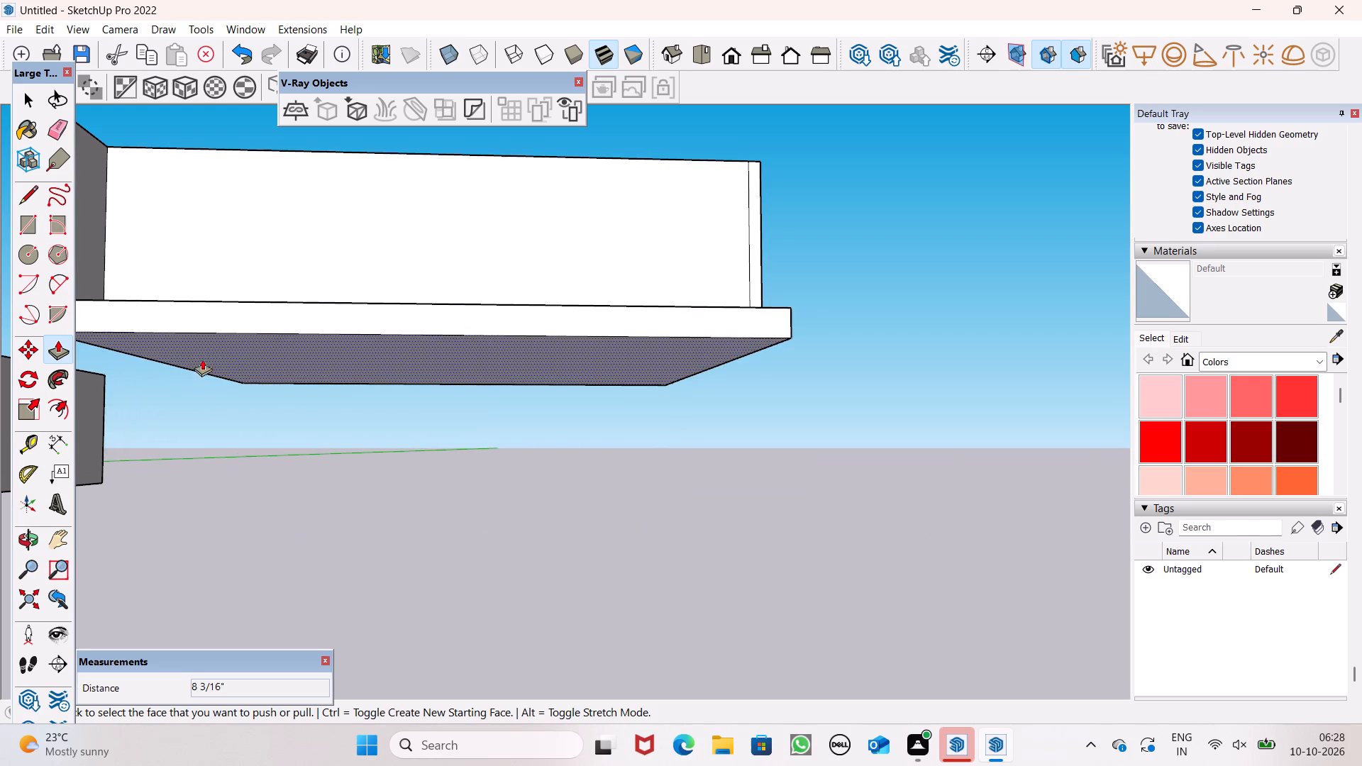
{"action": "left_click_drag", "start_coordinate": [223, 333], "coordinate": [226, 340]}
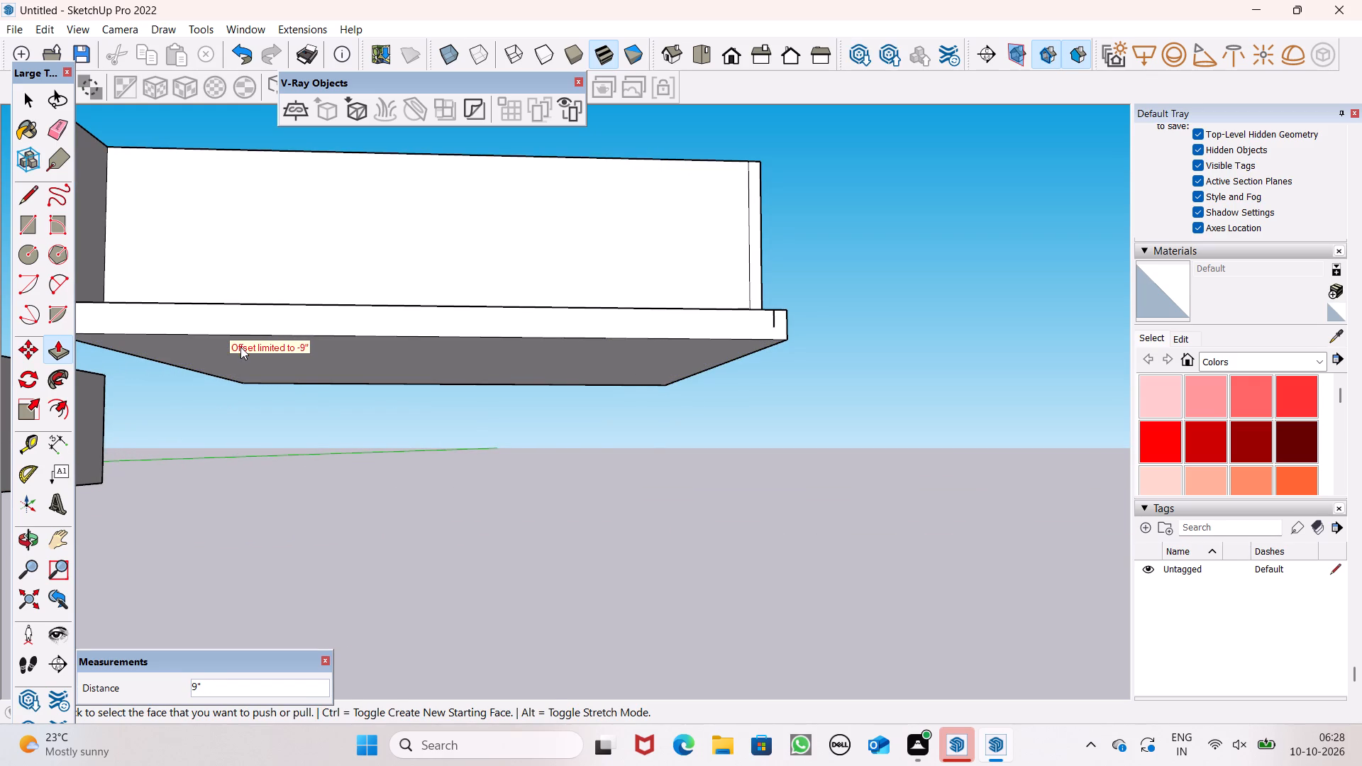
{"action": "key", "text": "ctrl+z"}
{"action": "left_click", "coordinate": [218, 350]}
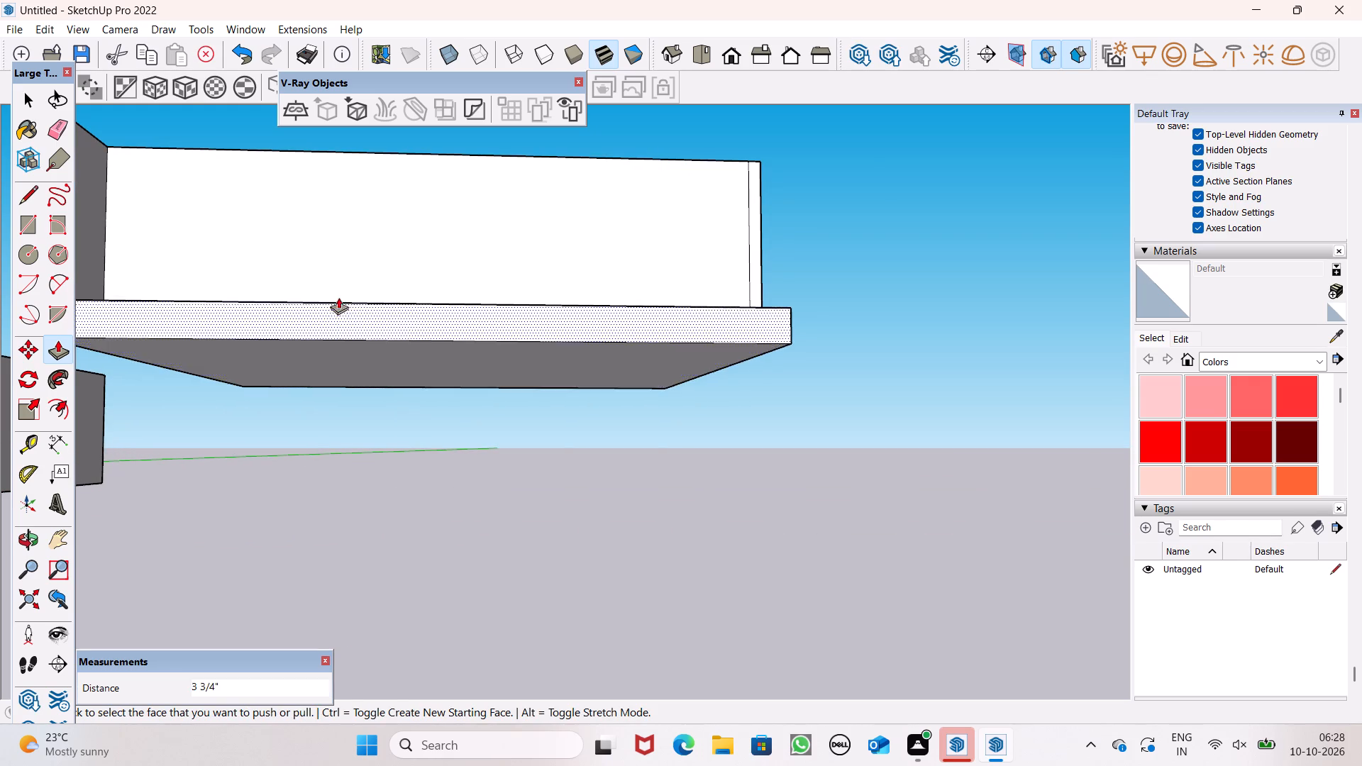
{"action": "scroll", "coordinate": [407, 261], "scroll_direction": "down", "scroll_amount": 6}
{"action": "middle_click_drag", "start_coordinate": [427, 329], "coordinate": [331, 358]}
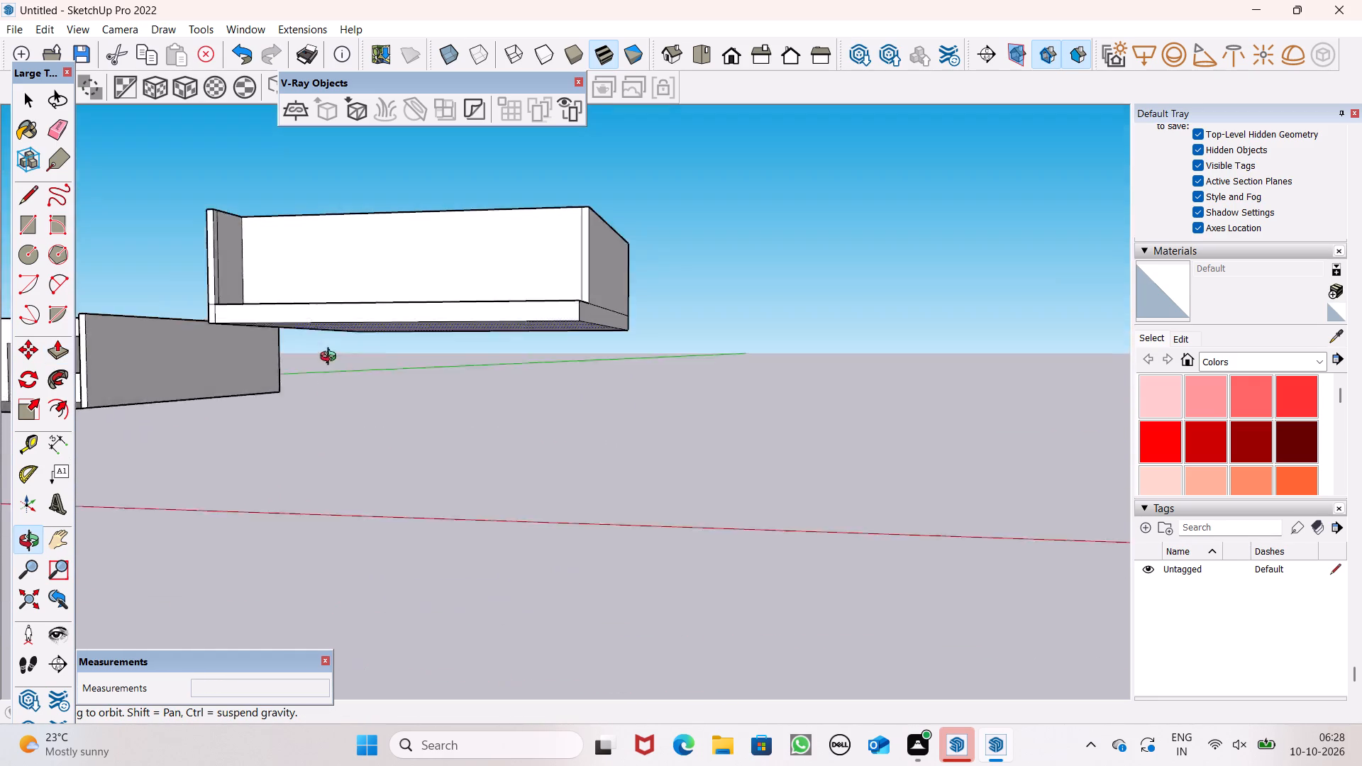
{"action": "middle_click_drag", "start_coordinate": [331, 358], "coordinate": [382, 467]}
{"action": "key", "text": "space"}
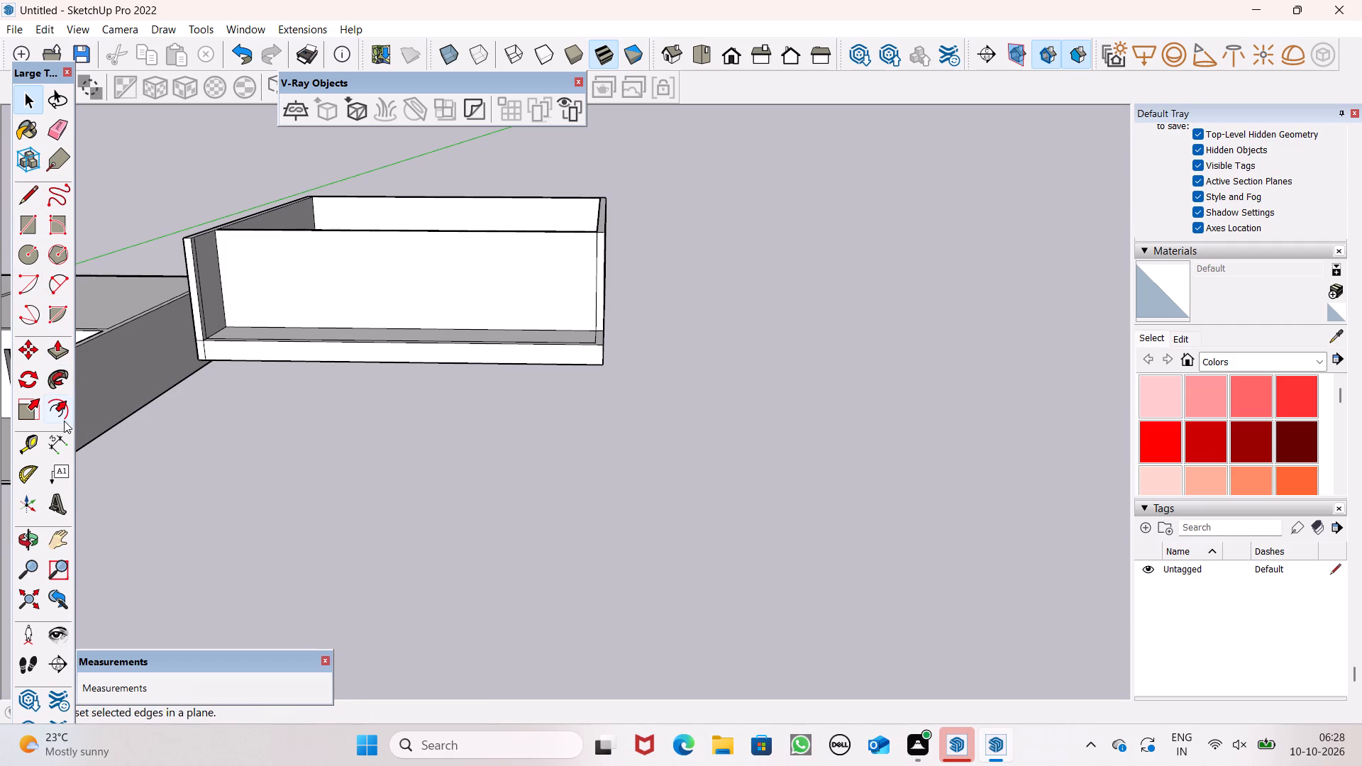
Measure the height of the projecting side wall's front end down to the slab top with the Dimension tool.
{"action": "left_click_drag", "start_coordinate": [57, 438], "coordinate": [49, 411]}
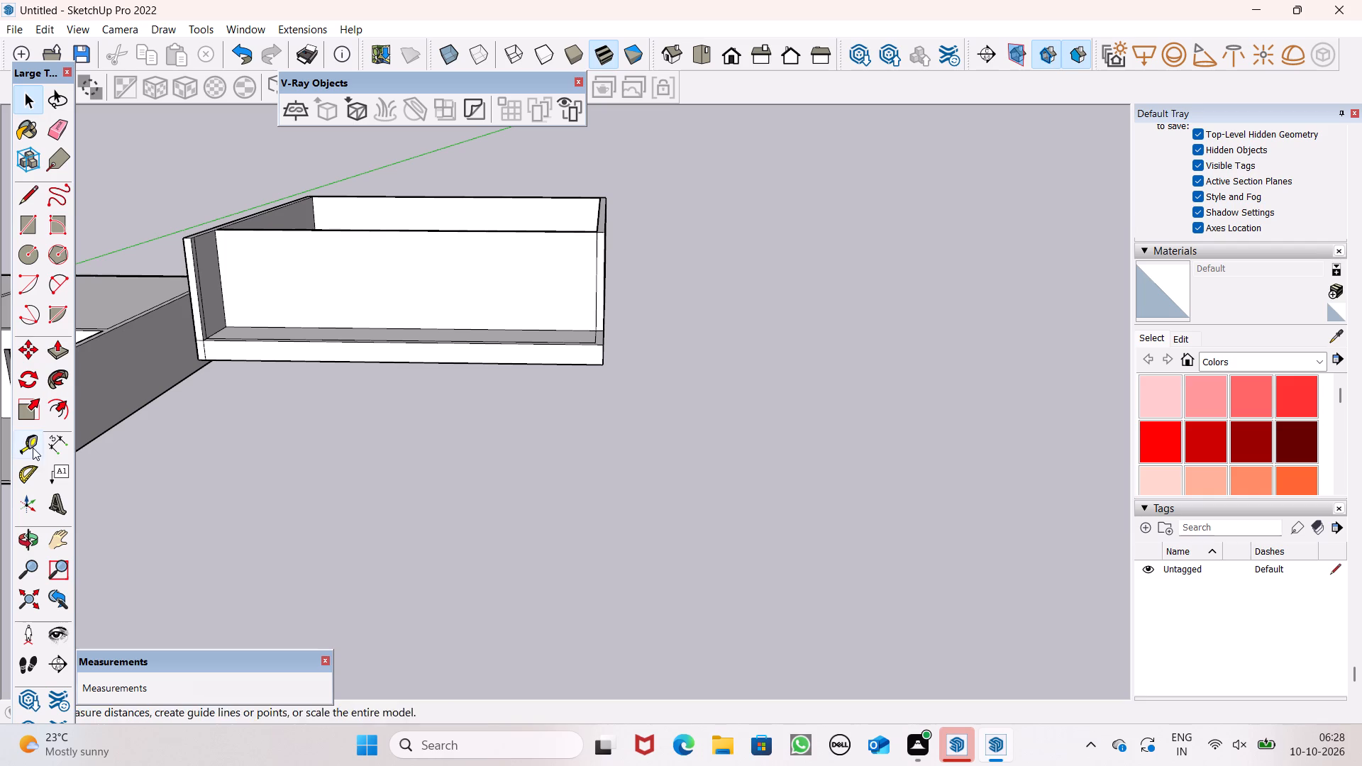
{"action": "left_click", "coordinate": [49, 455]}
{"action": "scroll", "coordinate": [126, 281], "scroll_direction": "up", "scroll_amount": 8}
{"action": "scroll", "coordinate": [195, 381], "scroll_direction": "down", "scroll_amount": 3}
{"action": "left_click", "coordinate": [323, 218]}
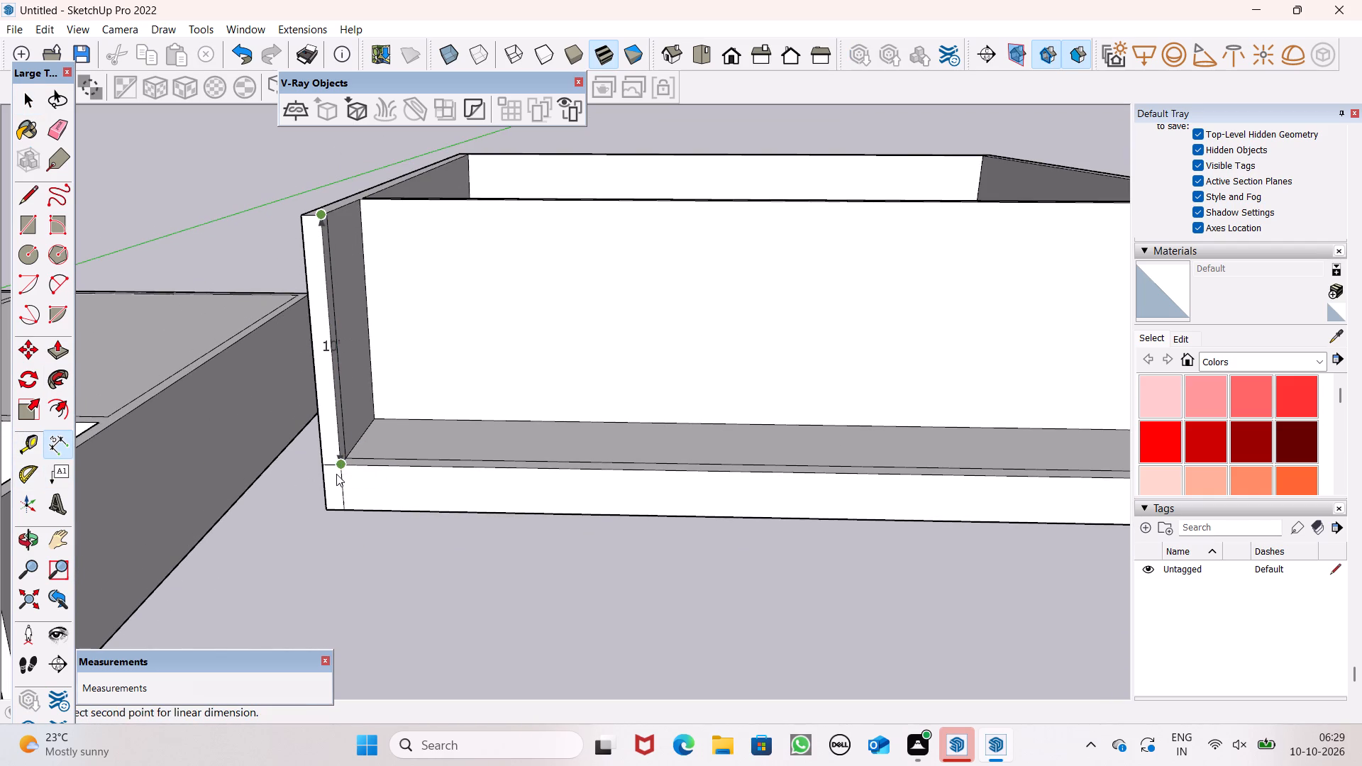
{"action": "key", "text": "space"}
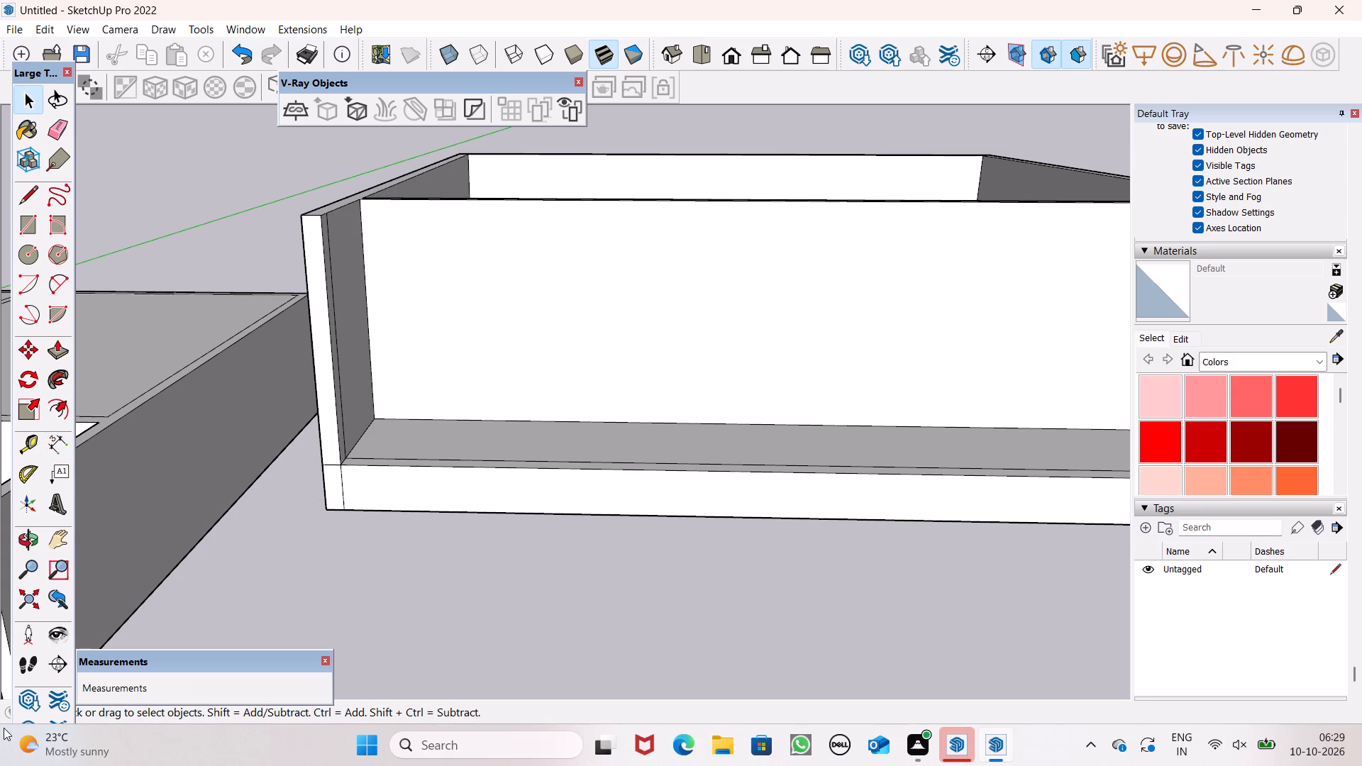
Examine the new floor's walls and thickened front slab beside the existing floor.
{"action": "scroll", "coordinate": [11, 765], "scroll_direction": "down", "scroll_amount": 11}
{"action": "scroll", "coordinate": [399, 358], "scroll_direction": "down", "scroll_amount": 6}
{"action": "middle_click_drag", "start_coordinate": [486, 439], "coordinate": [487, 449]}
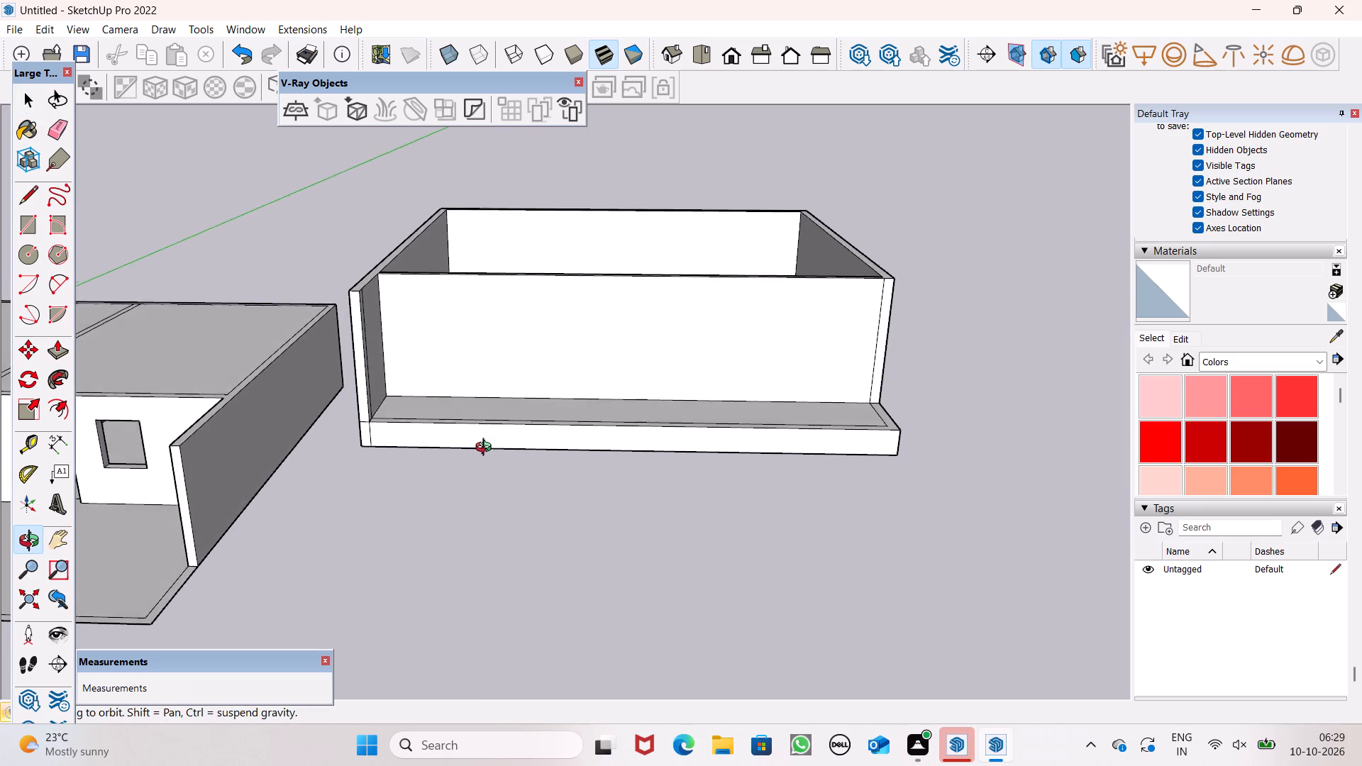
{"action": "middle_click_drag", "start_coordinate": [487, 449], "coordinate": [484, 455]}
{"action": "scroll", "coordinate": [493, 432], "scroll_direction": "down", "scroll_amount": 1}
{"action": "middle_click_drag", "start_coordinate": [543, 433], "coordinate": [549, 453]}
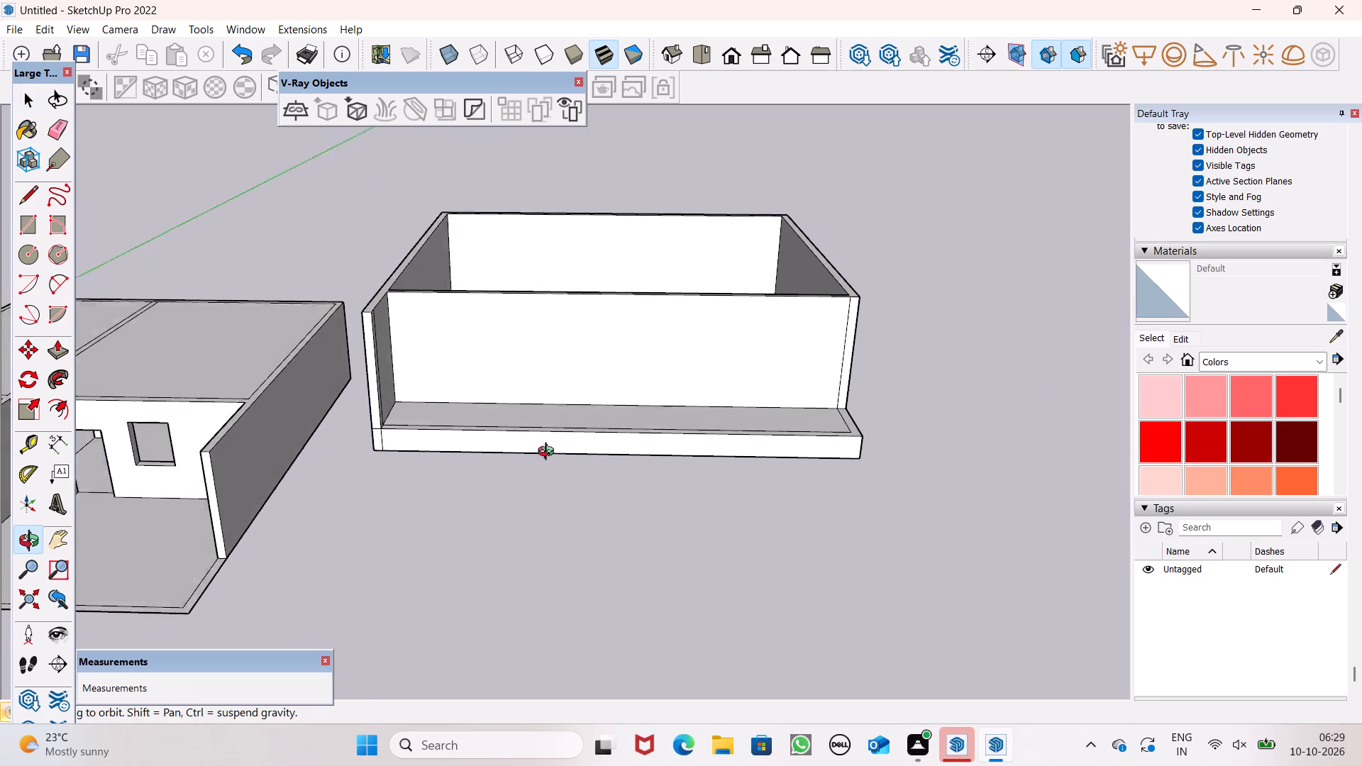
{"action": "middle_click_drag", "start_coordinate": [549, 453], "coordinate": [516, 466]}
{"action": "scroll", "coordinate": [526, 477], "scroll_direction": "up", "scroll_amount": 1}
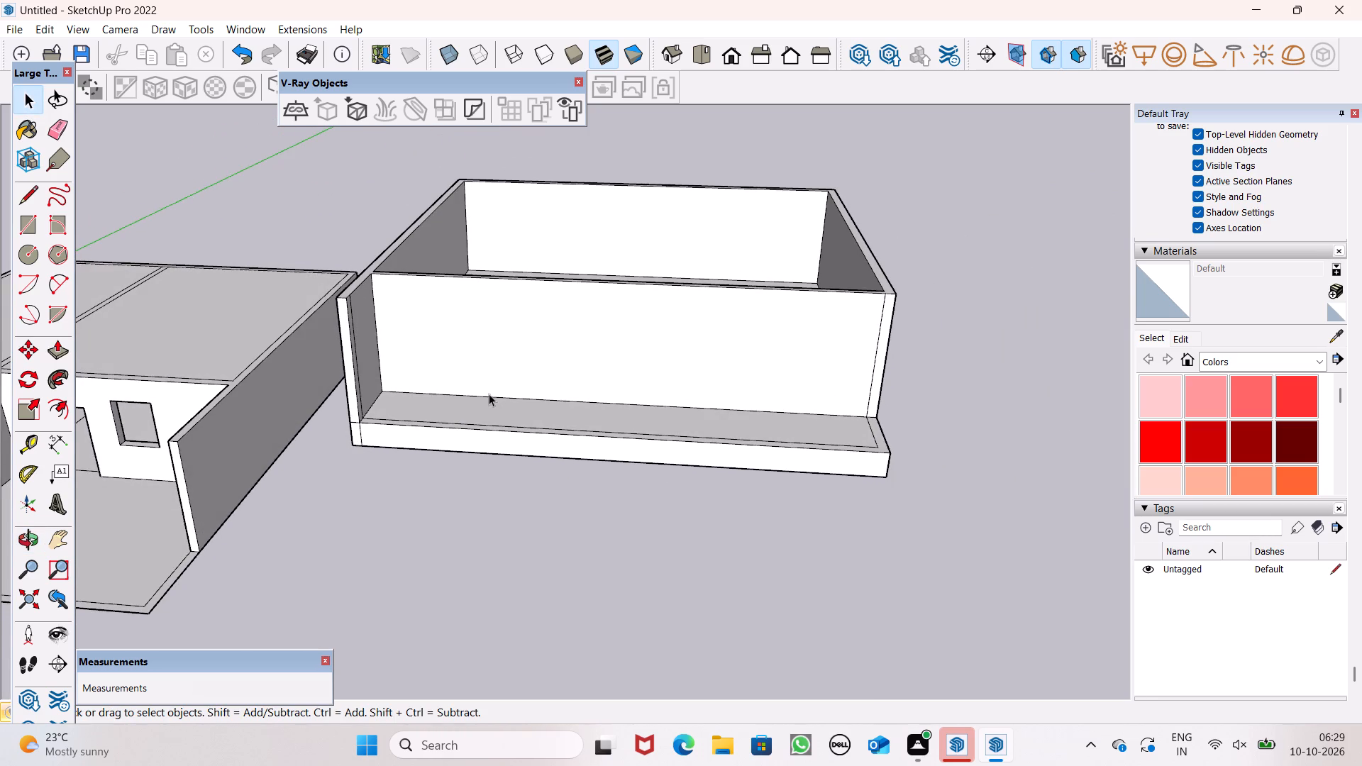
{"action": "scroll", "coordinate": [489, 382], "scroll_direction": "up", "scroll_amount": 1}
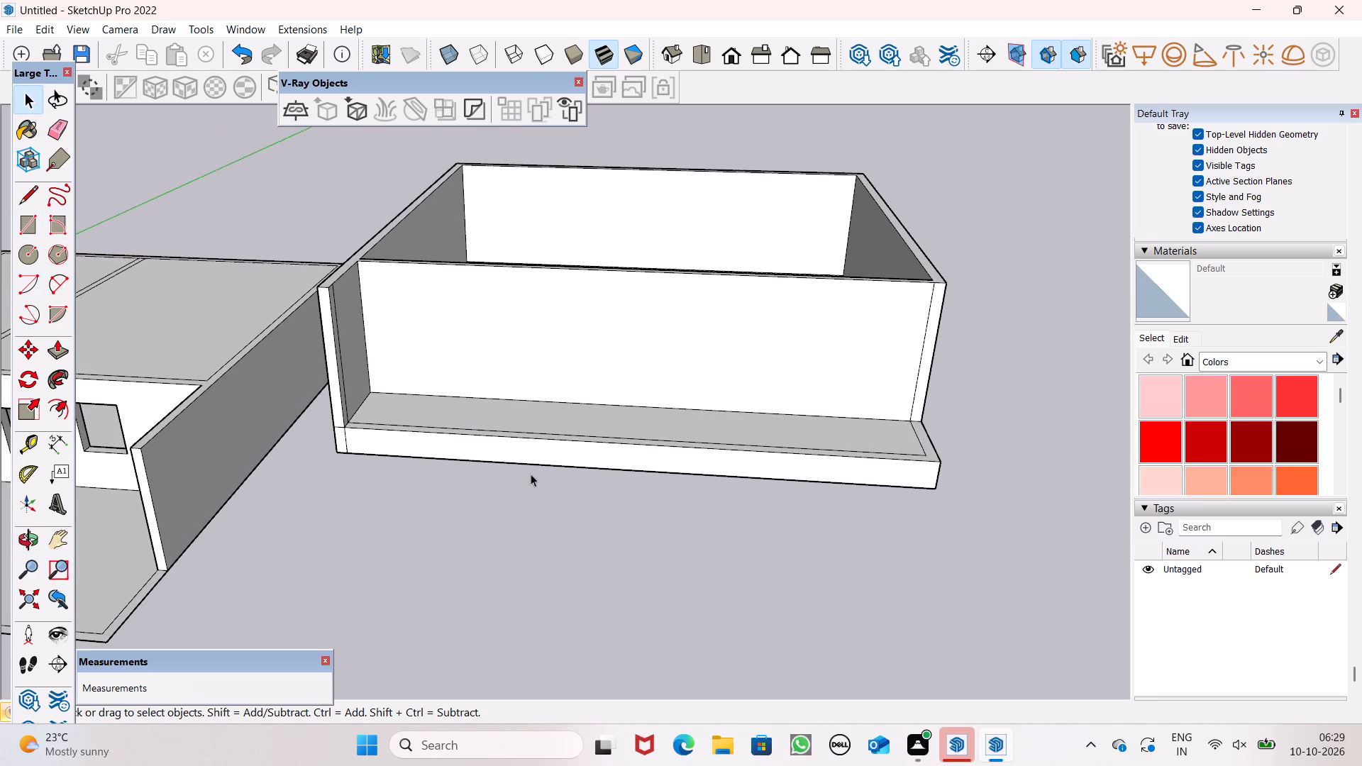
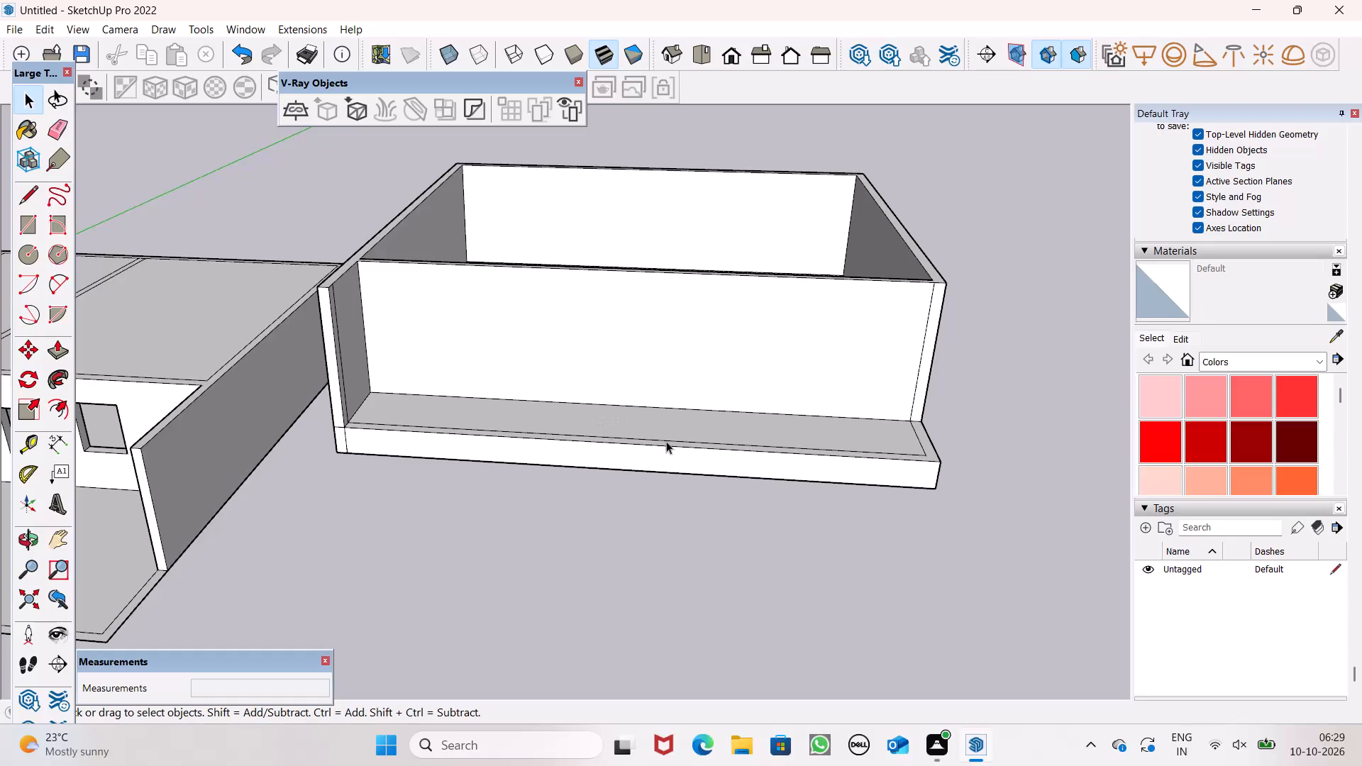
Draw a full-height 10' by 10' rectangle in the middle of the new floor's front wall with the Rectangle tool.
{"action": "middle_click_drag", "start_coordinate": [672, 441], "coordinate": [724, 449]}
{"action": "left_click", "coordinate": [38, 227]}
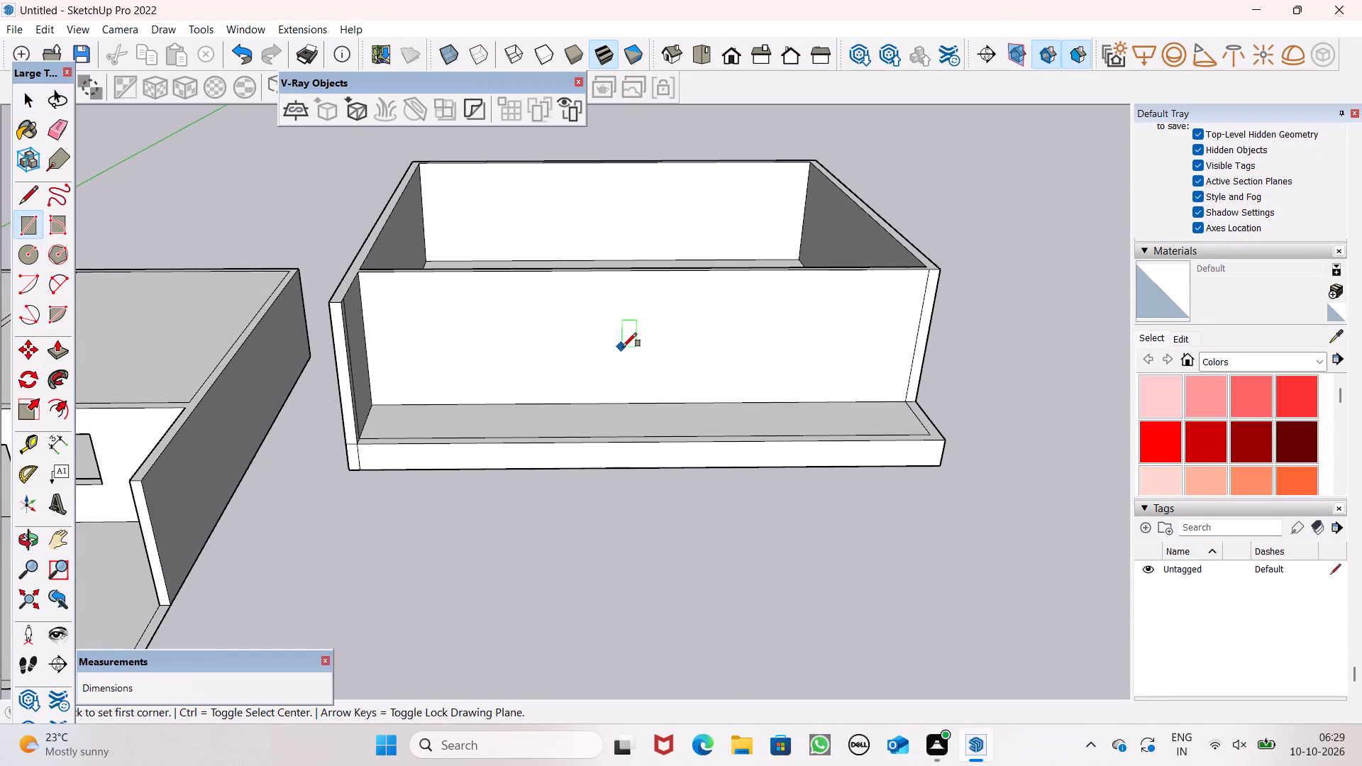
{"action": "scroll", "coordinate": [638, 348], "scroll_direction": "up", "scroll_amount": 3}
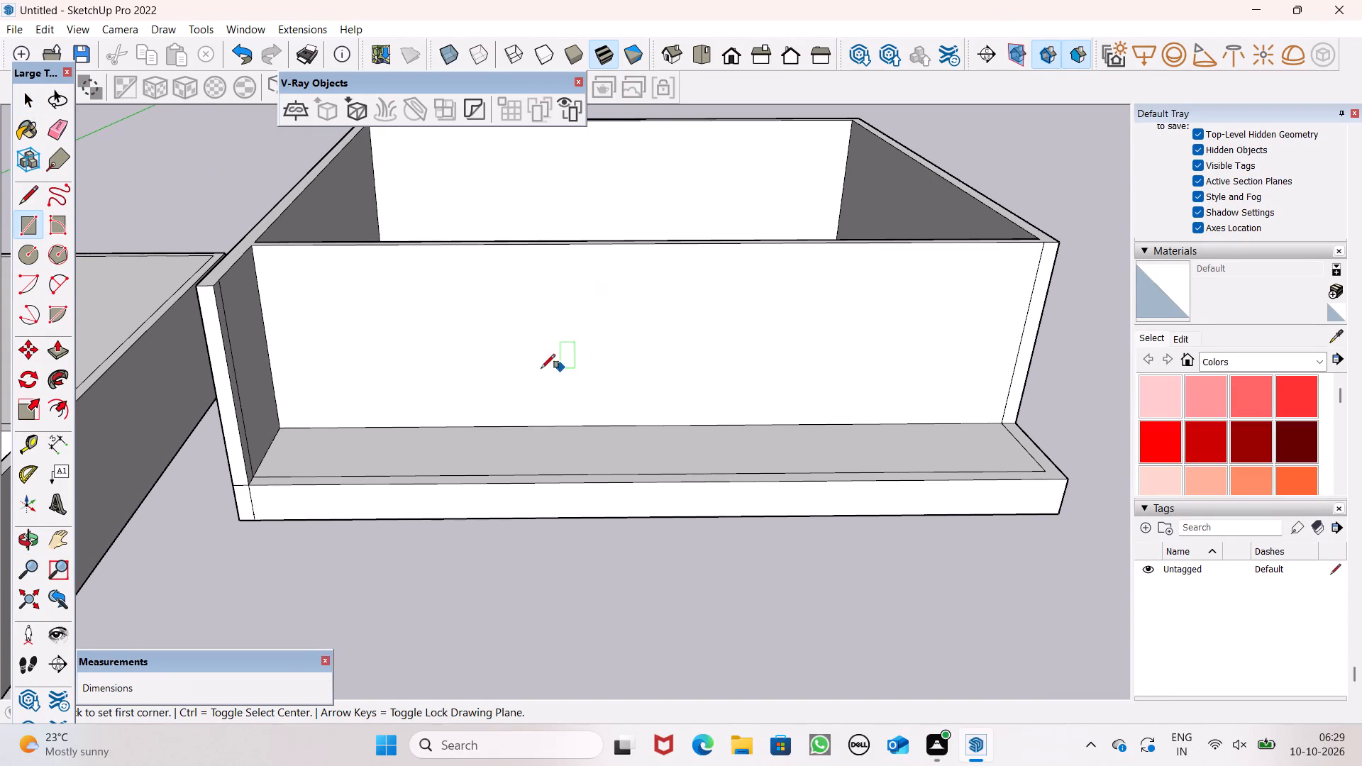
{"action": "scroll", "coordinate": [457, 421], "scroll_direction": "down", "scroll_amount": 1}
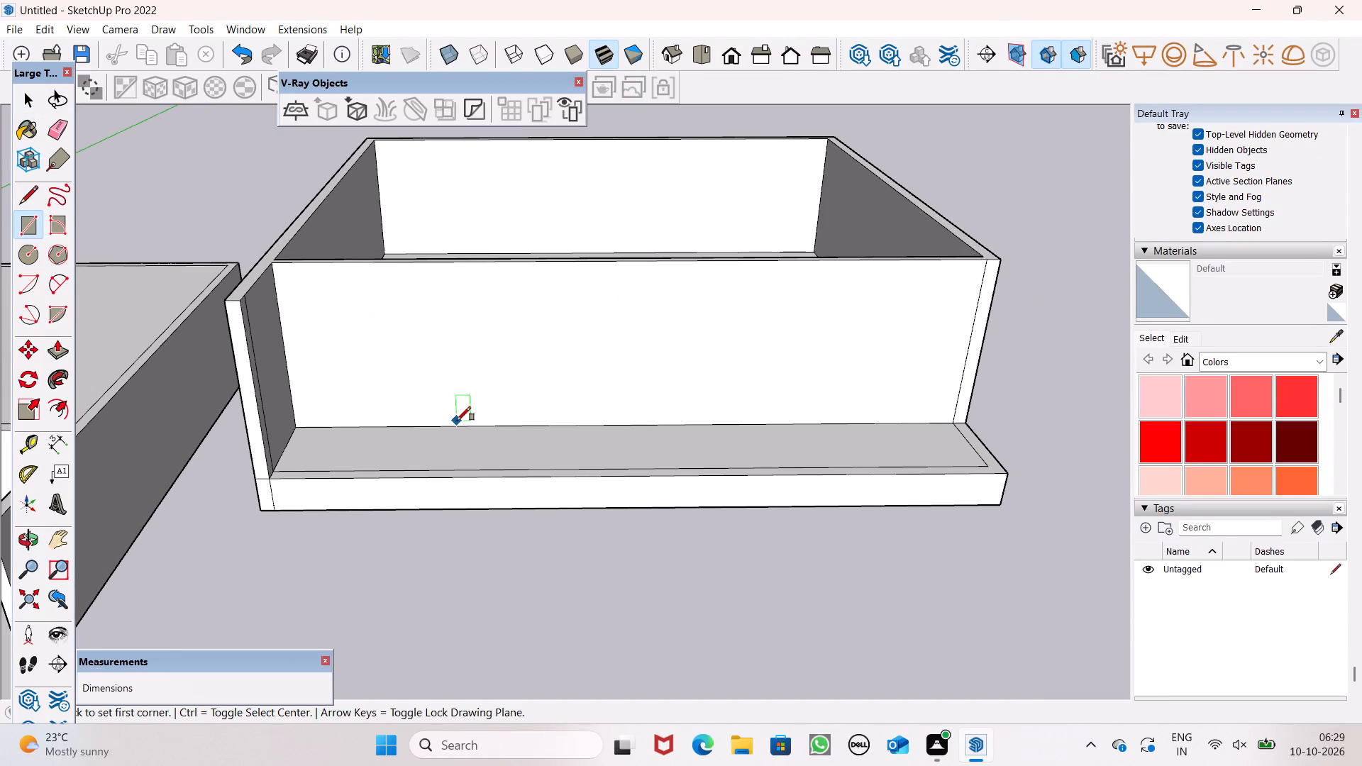
{"action": "middle_click_drag", "start_coordinate": [616, 461], "coordinate": [605, 447]}
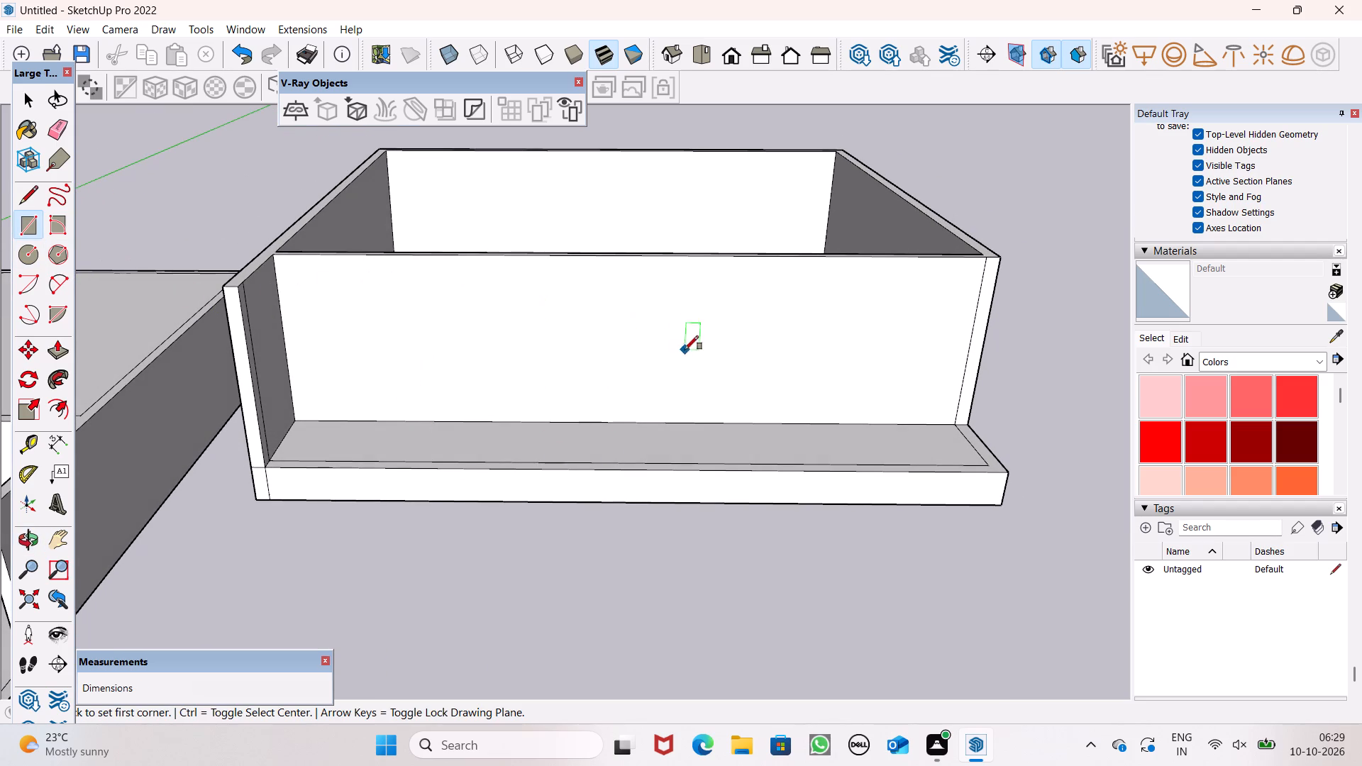
{"action": "middle_click_drag", "start_coordinate": [702, 381], "coordinate": [708, 365]}
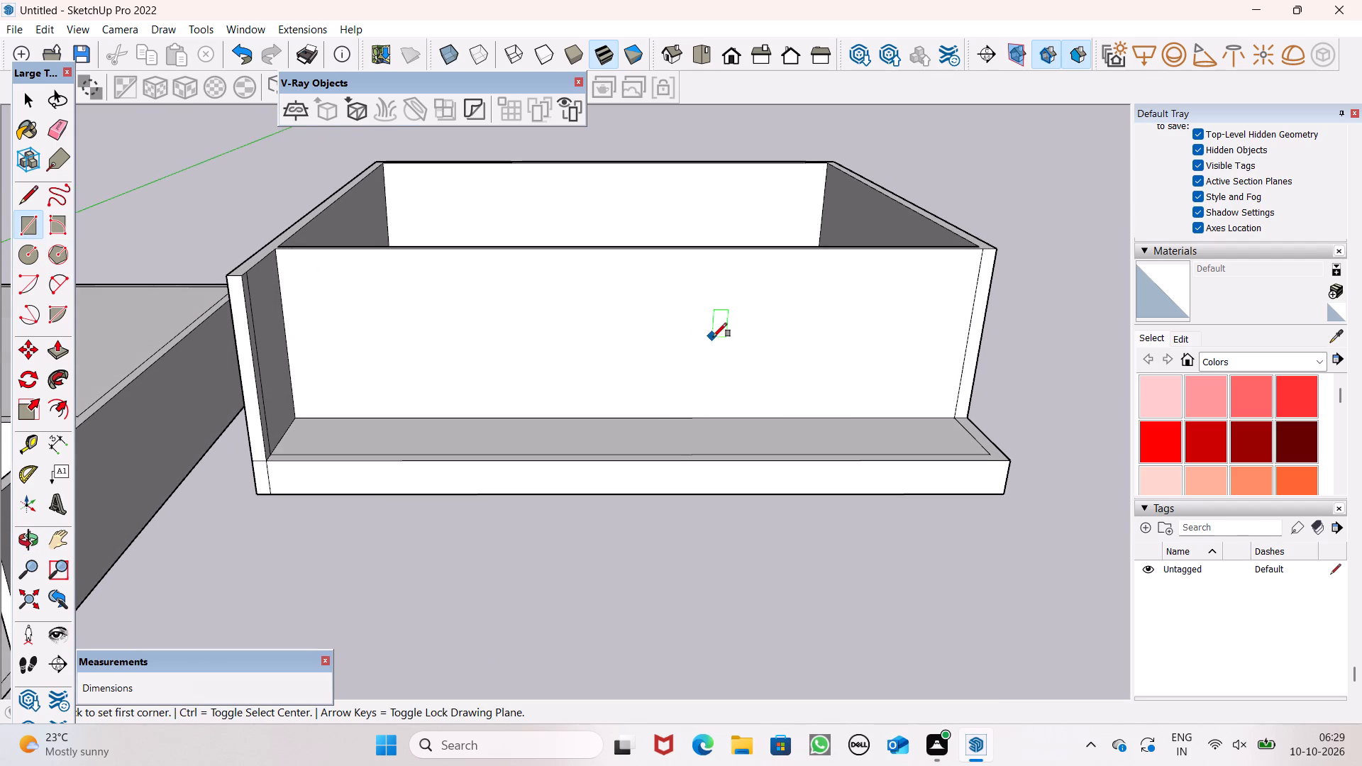
{"action": "scroll", "coordinate": [700, 305], "scroll_direction": "up", "scroll_amount": 1}
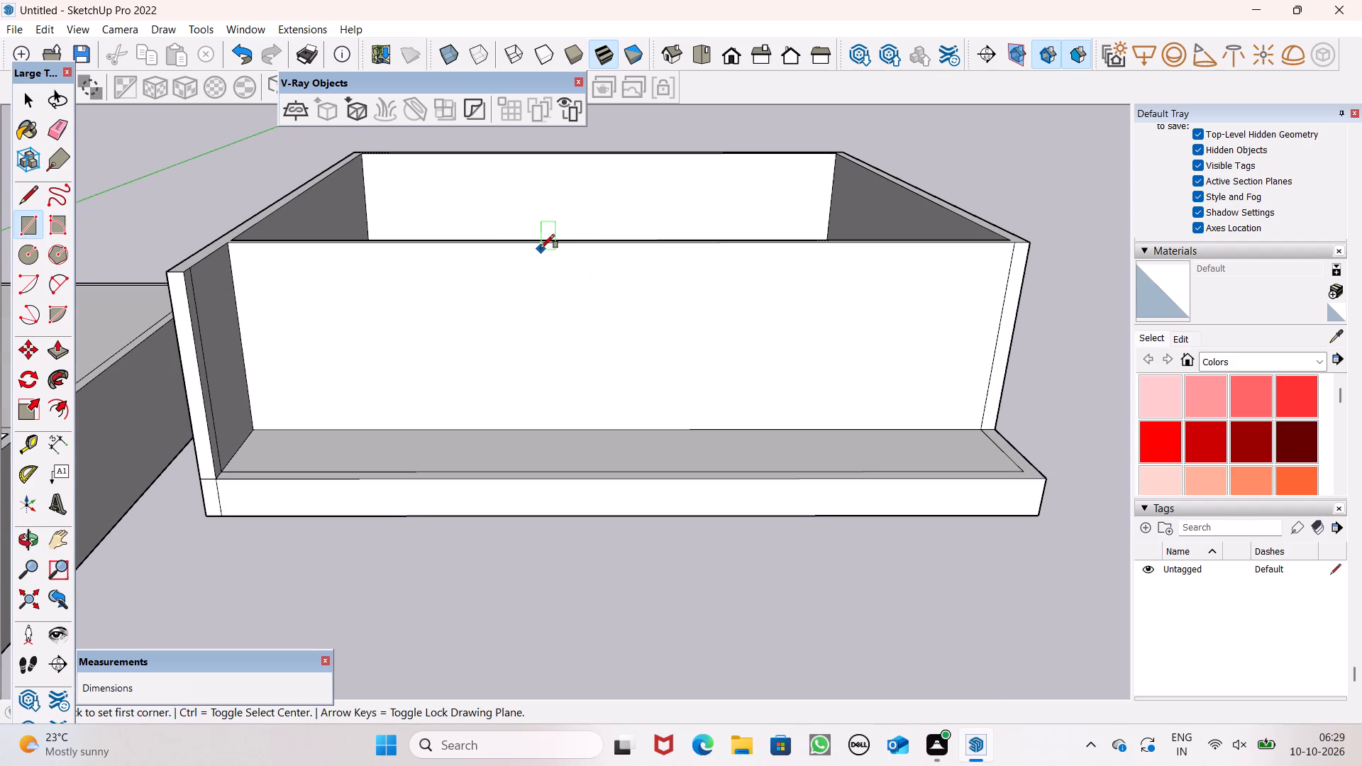
{"action": "left_click", "coordinate": [539, 246]}
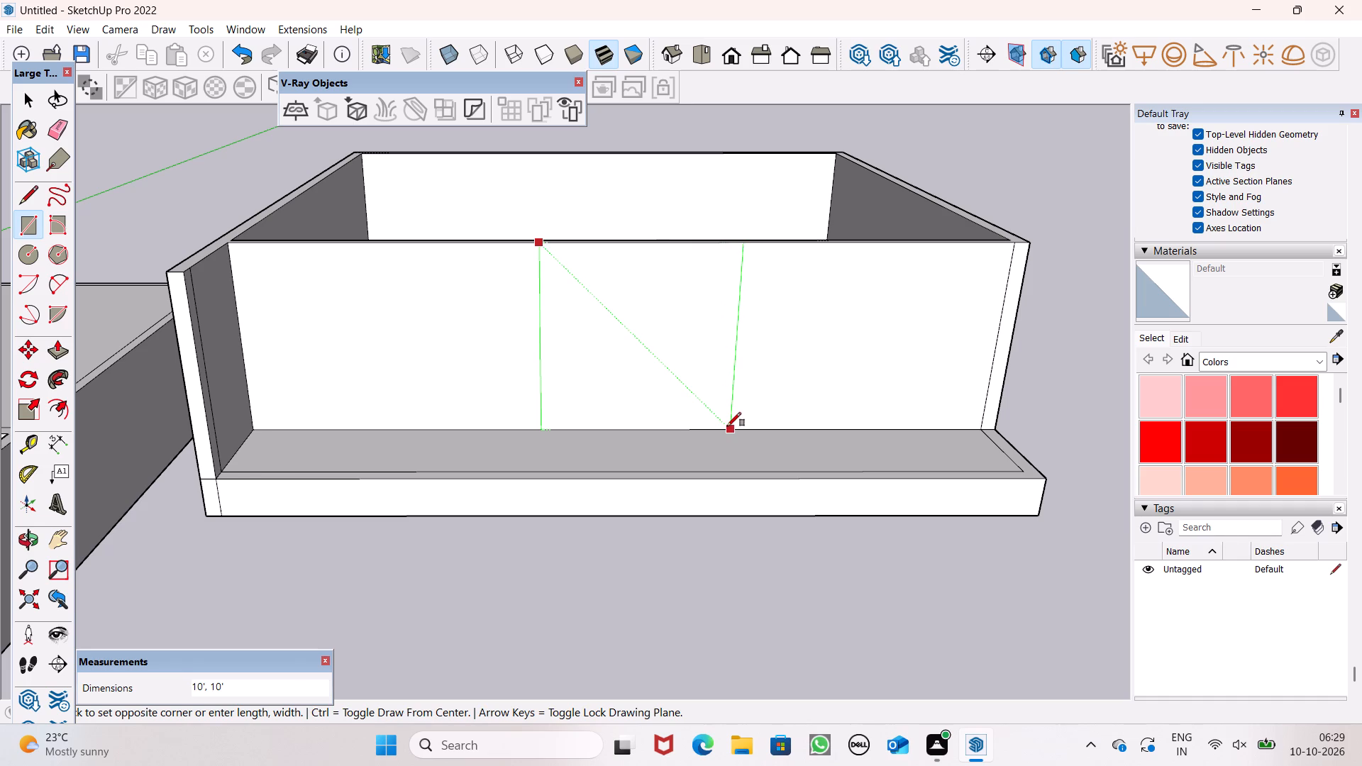
{"action": "left_click", "coordinate": [727, 427]}
{"action": "key", "text": "space"}
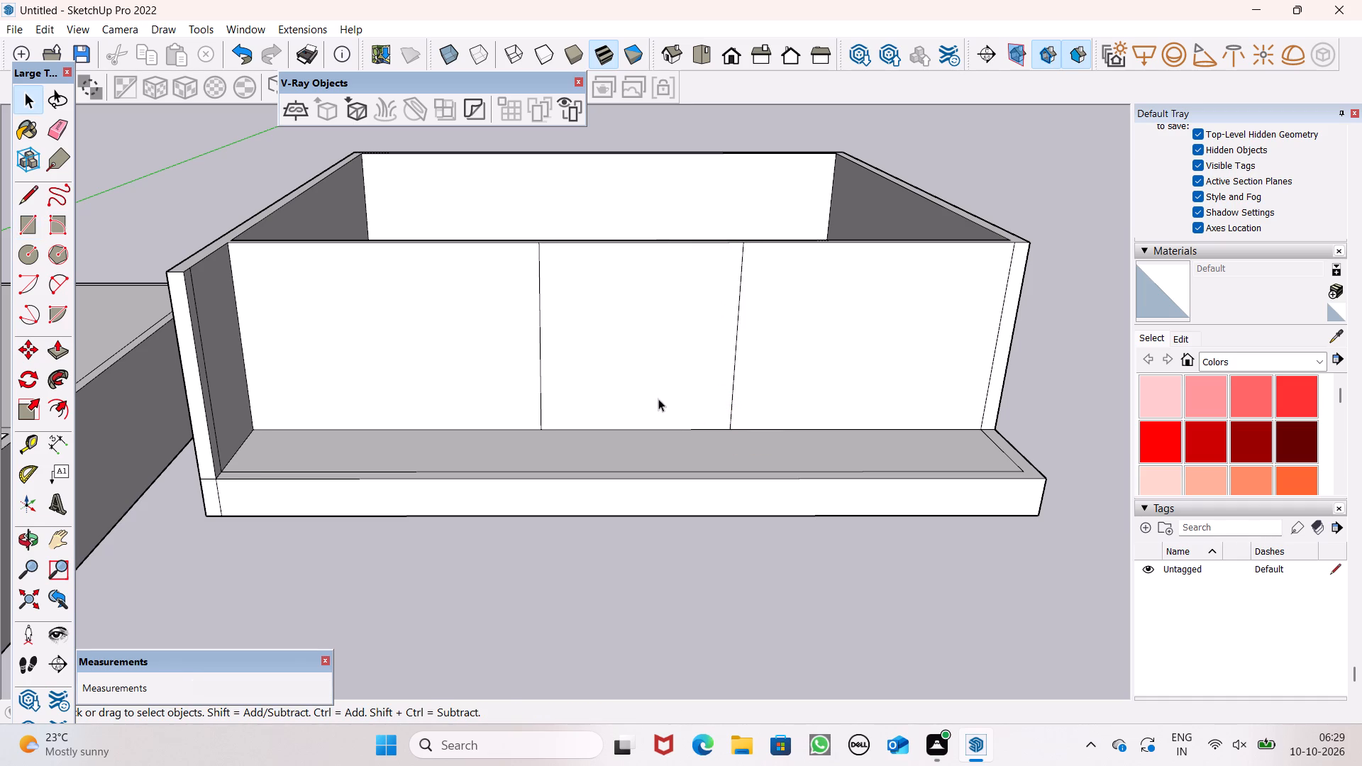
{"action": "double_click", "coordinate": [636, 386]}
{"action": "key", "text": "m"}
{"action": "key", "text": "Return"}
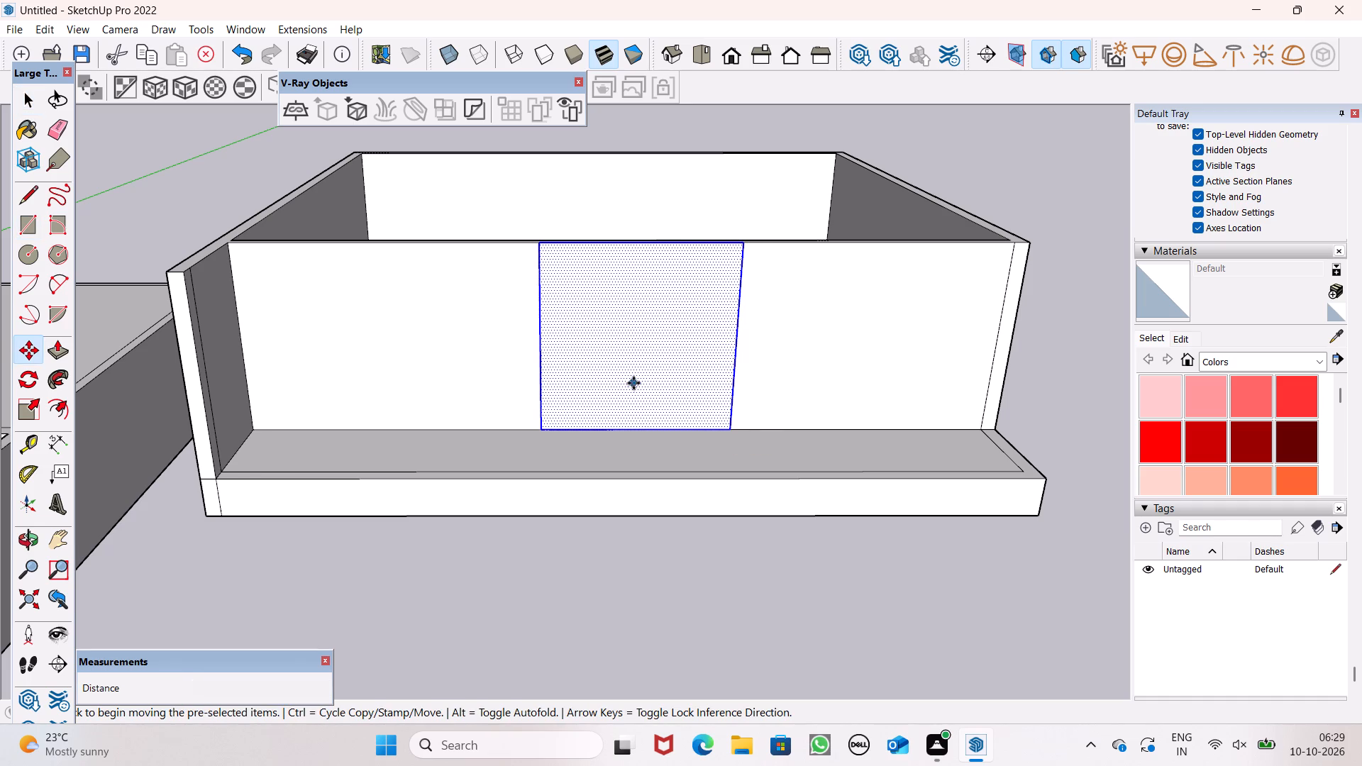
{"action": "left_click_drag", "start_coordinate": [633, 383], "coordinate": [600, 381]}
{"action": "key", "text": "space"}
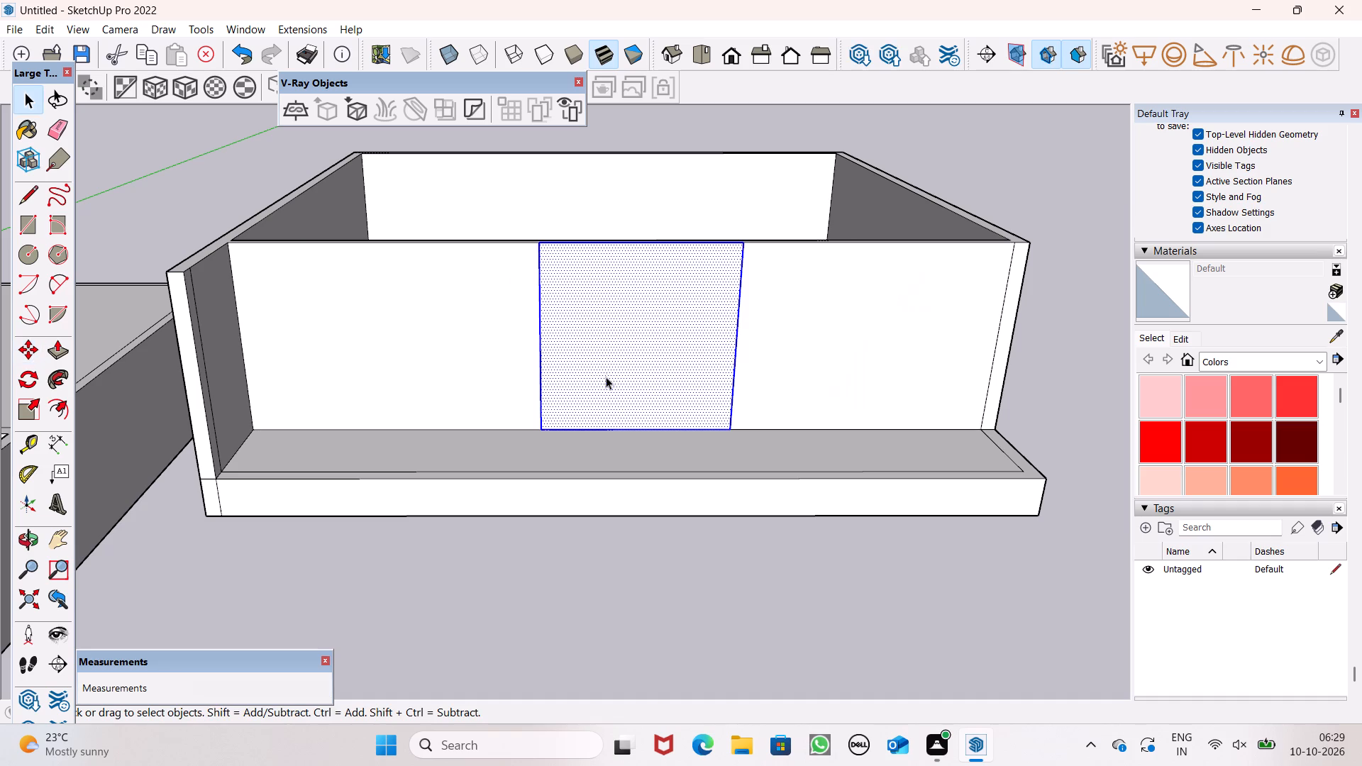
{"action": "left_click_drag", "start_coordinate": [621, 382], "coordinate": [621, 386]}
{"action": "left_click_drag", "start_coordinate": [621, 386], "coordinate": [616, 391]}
Move the 10' square panel along the front wall toward the projecting side wall by about 1' 6 1/2".
{"action": "double_click", "coordinate": [641, 385]}
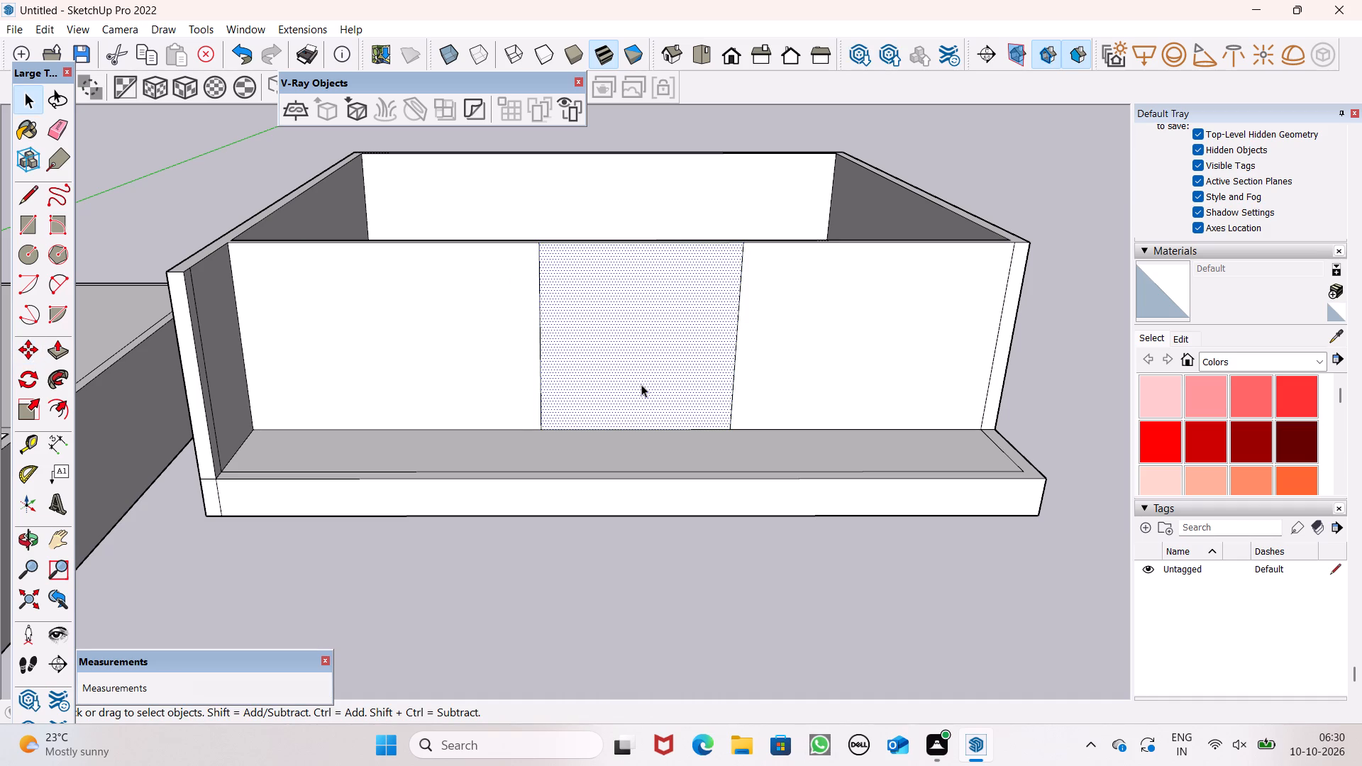
{"action": "key", "text": "m"}
{"action": "key", "text": "Return"}
{"action": "left_click_drag", "start_coordinate": [641, 384], "coordinate": [631, 393]}
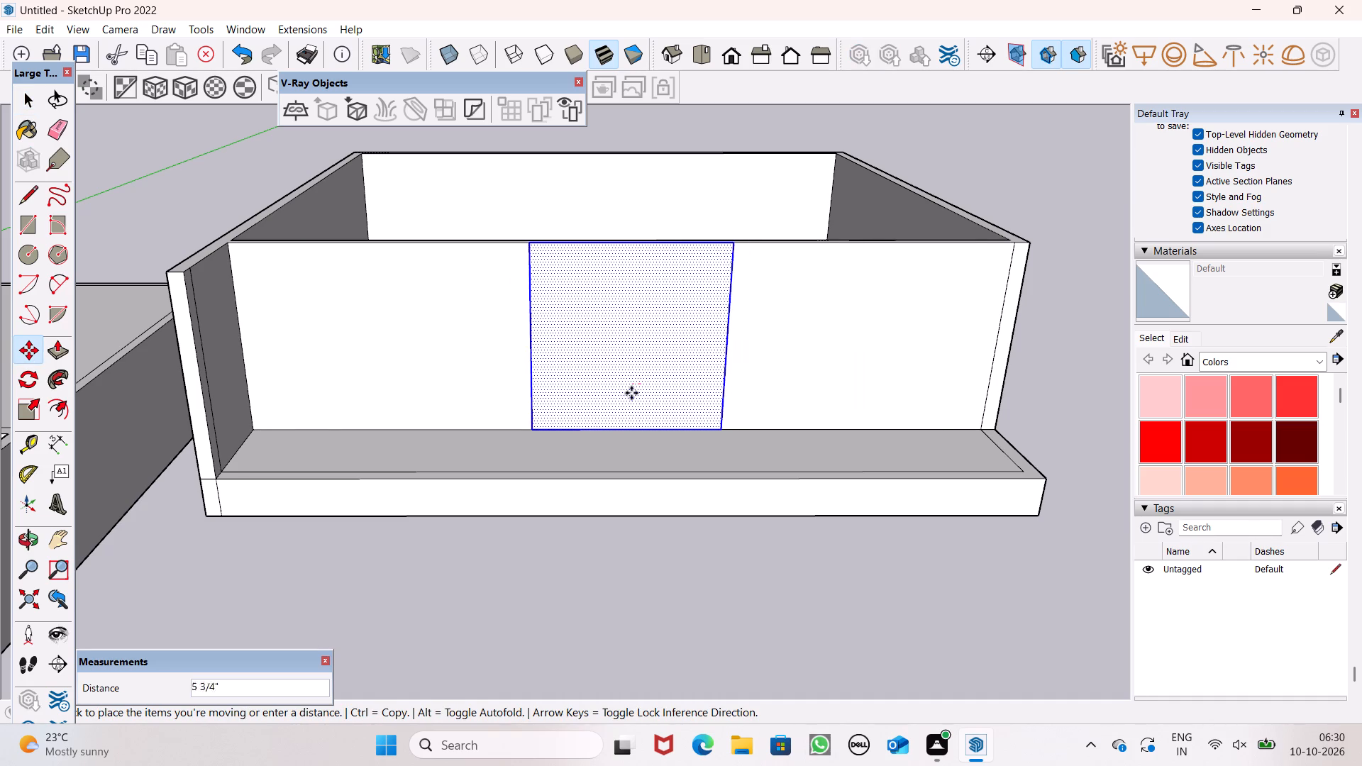
{"action": "left_click_drag", "start_coordinate": [631, 393], "coordinate": [611, 384]}
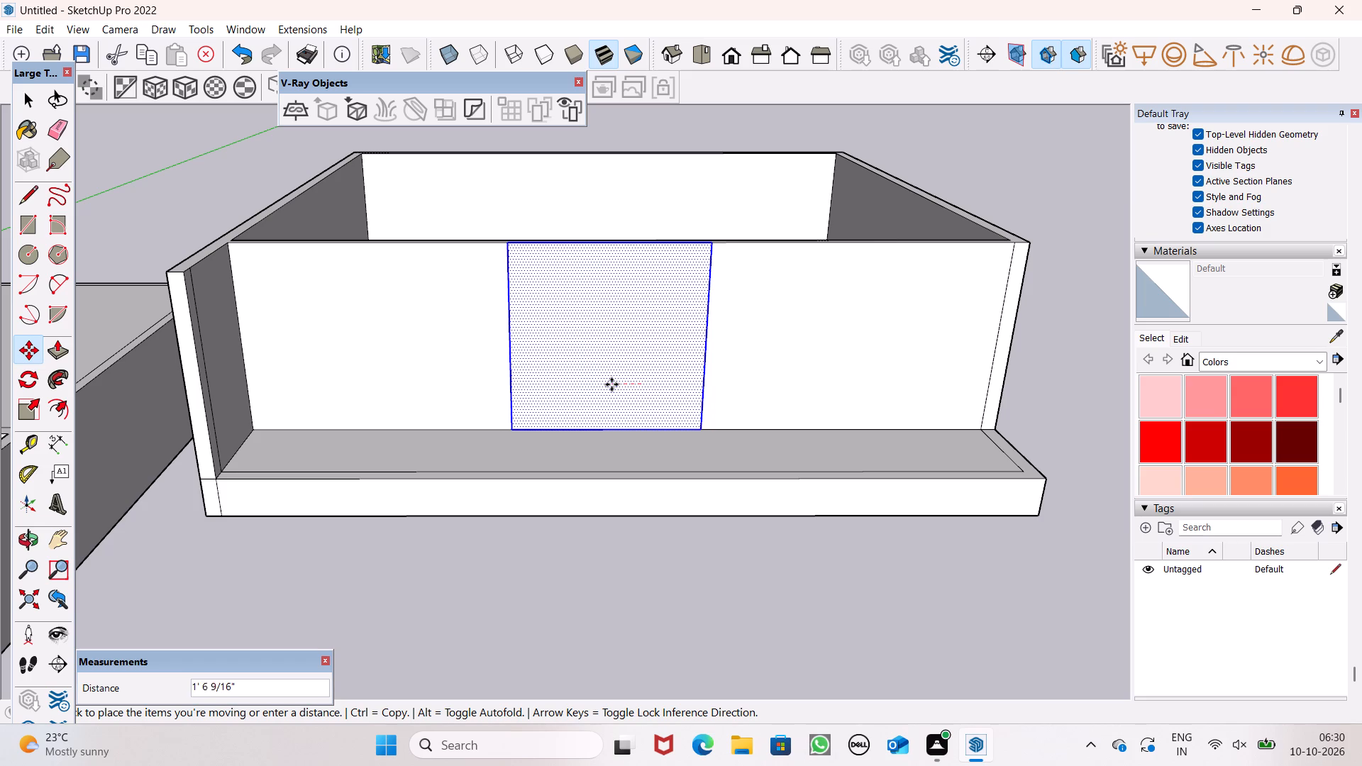
{"action": "left_click_drag", "start_coordinate": [611, 384], "coordinate": [611, 382]}
{"action": "key", "text": "space"}
{"action": "left_click_drag", "start_coordinate": [723, 614], "coordinate": [713, 603]}
Draw a door rectangle 4' wide and 7' high on the front wall's base, between the projecting side wall and the central panel.
{"action": "scroll", "coordinate": [451, 266], "scroll_direction": "down", "scroll_amount": 5}
{"action": "middle_click_drag", "start_coordinate": [509, 365], "coordinate": [509, 335]}
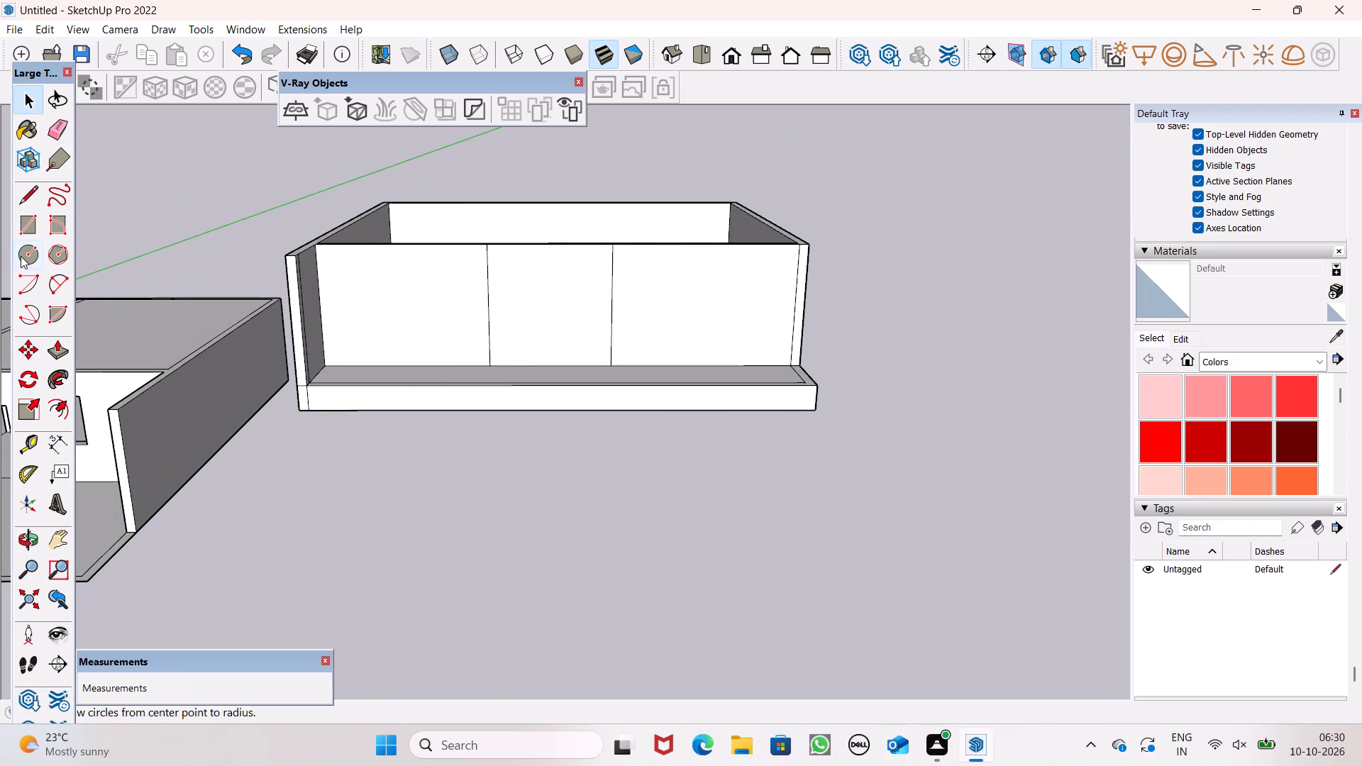
{"action": "left_click", "coordinate": [21, 230]}
{"action": "scroll", "coordinate": [40, 269], "scroll_direction": "up", "scroll_amount": 2}
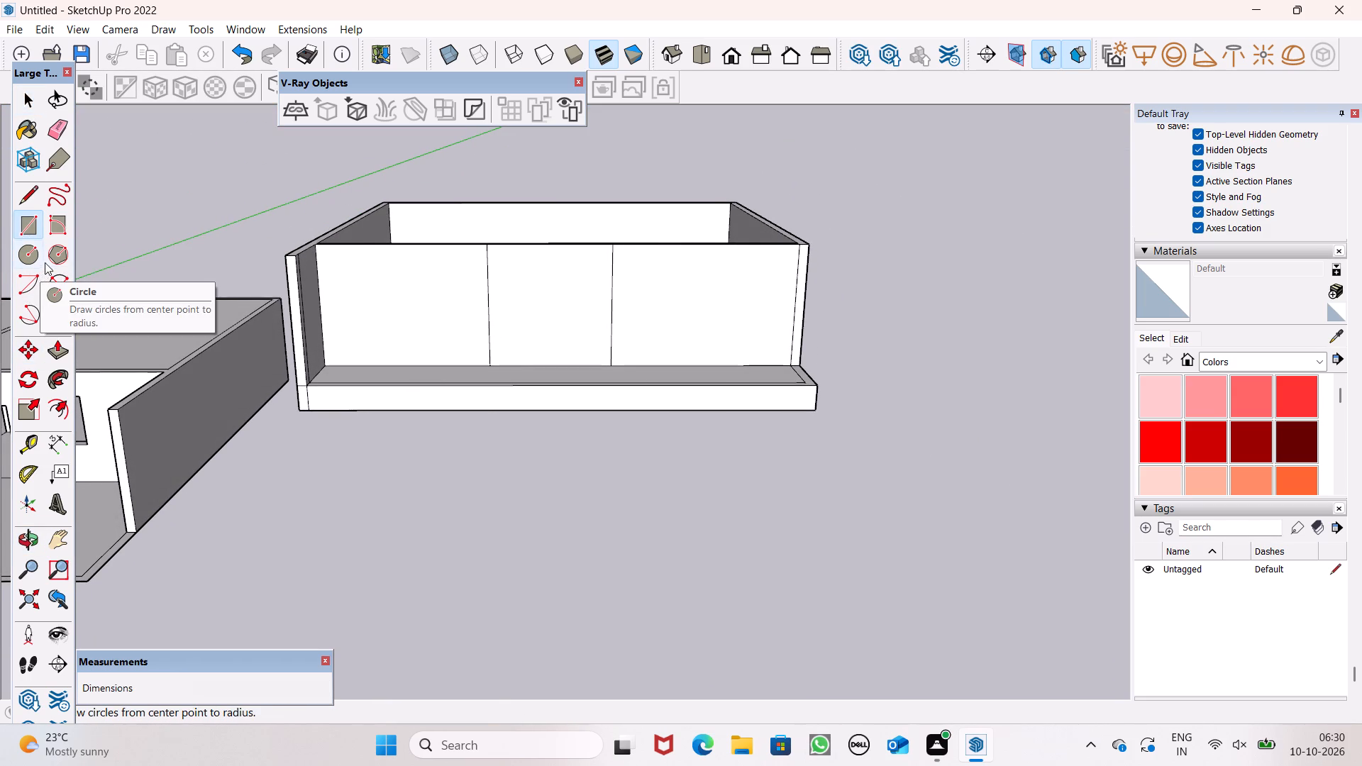
{"action": "scroll", "coordinate": [45, 262], "scroll_direction": "up", "scroll_amount": 4}
{"action": "scroll", "coordinate": [479, 360], "scroll_direction": "up", "scroll_amount": 6}
{"action": "scroll", "coordinate": [560, 393], "scroll_direction": "down", "scroll_amount": 3}
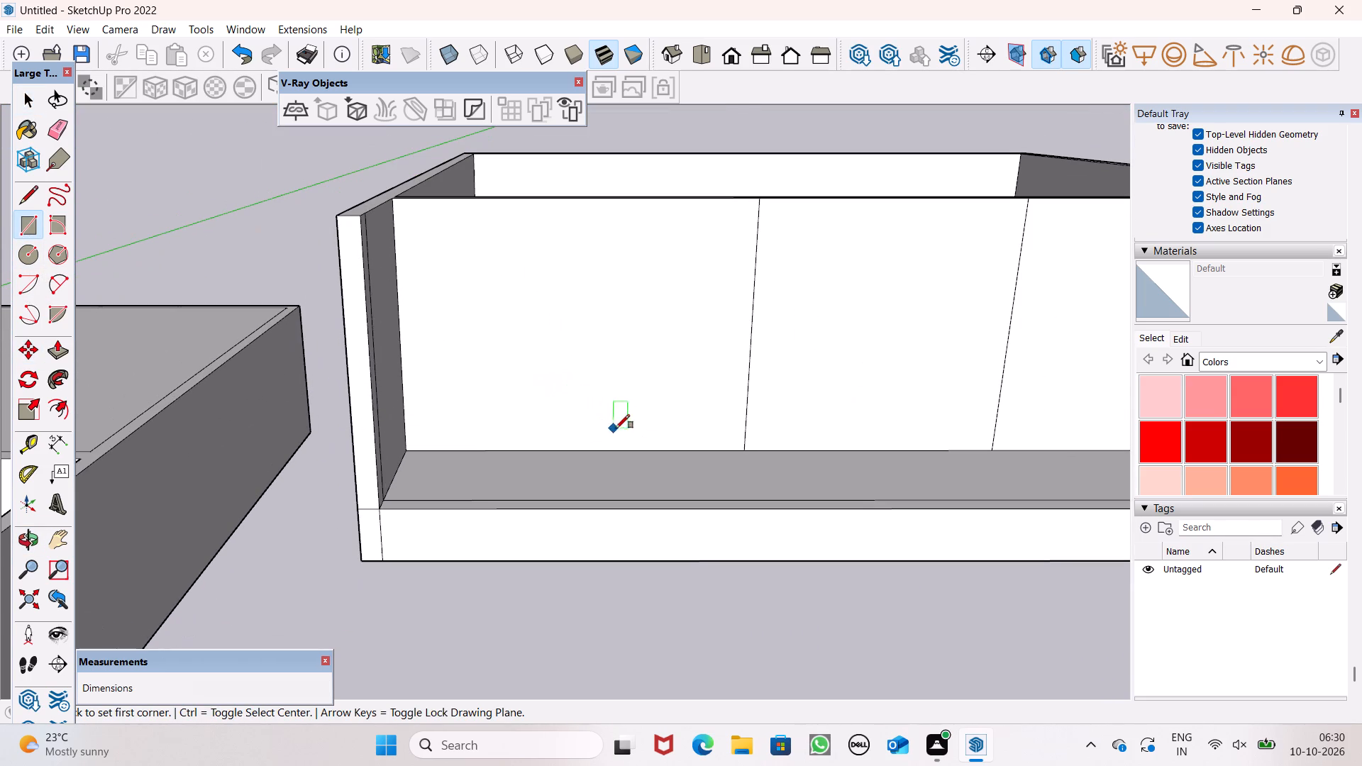
{"action": "scroll", "coordinate": [766, 418], "scroll_direction": "up", "scroll_amount": 3}
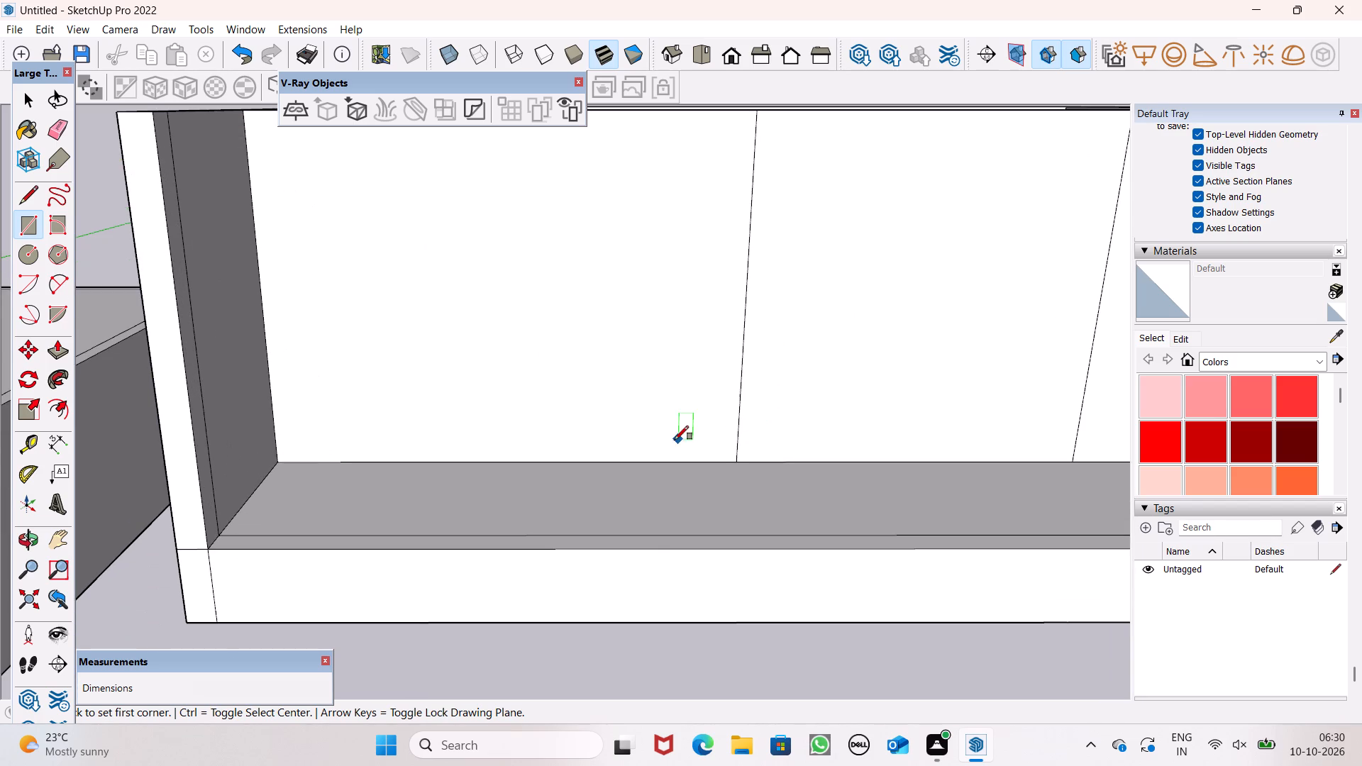
{"action": "scroll", "coordinate": [667, 450], "scroll_direction": "down", "scroll_amount": 3}
{"action": "scroll", "coordinate": [692, 336], "scroll_direction": "up", "scroll_amount": 3}
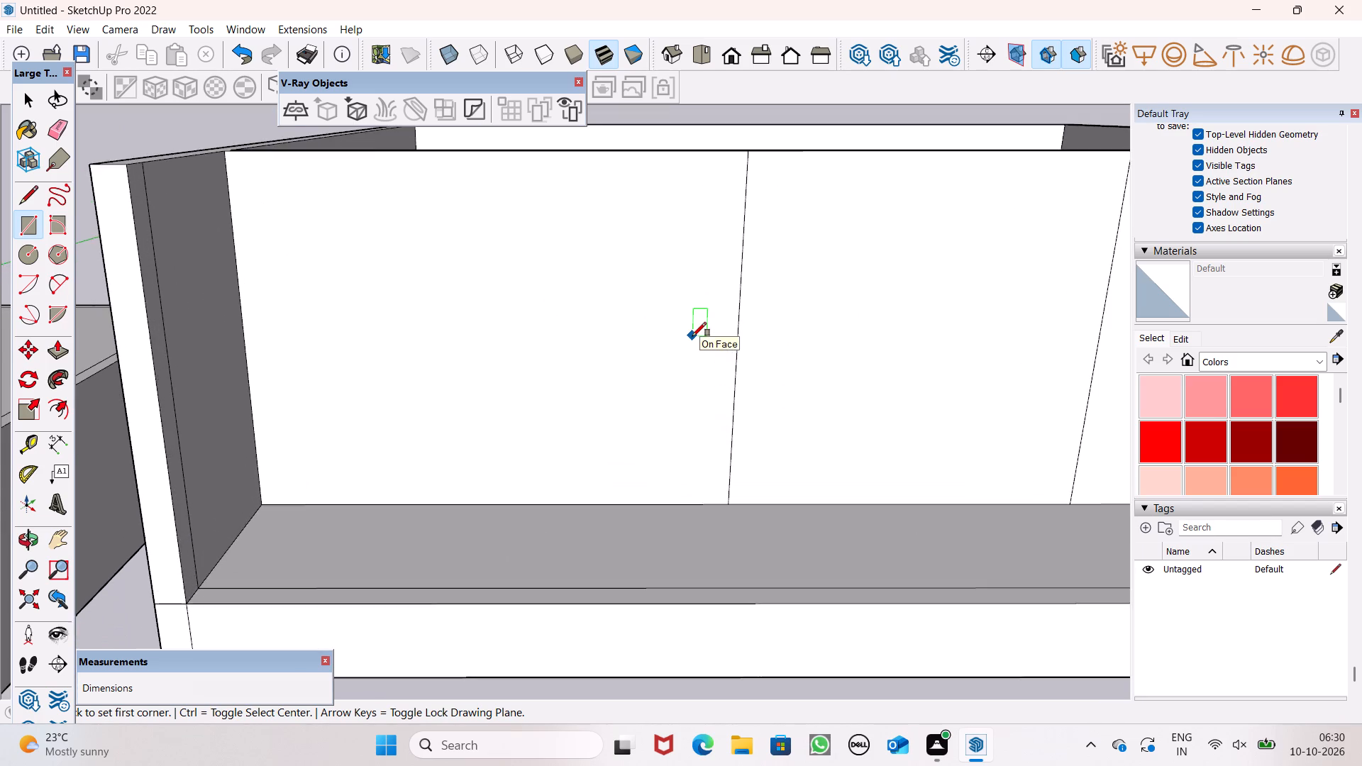
{"action": "scroll", "coordinate": [692, 335], "scroll_direction": "down", "scroll_amount": 2}
{"action": "scroll", "coordinate": [678, 406], "scroll_direction": "down", "scroll_amount": 1}
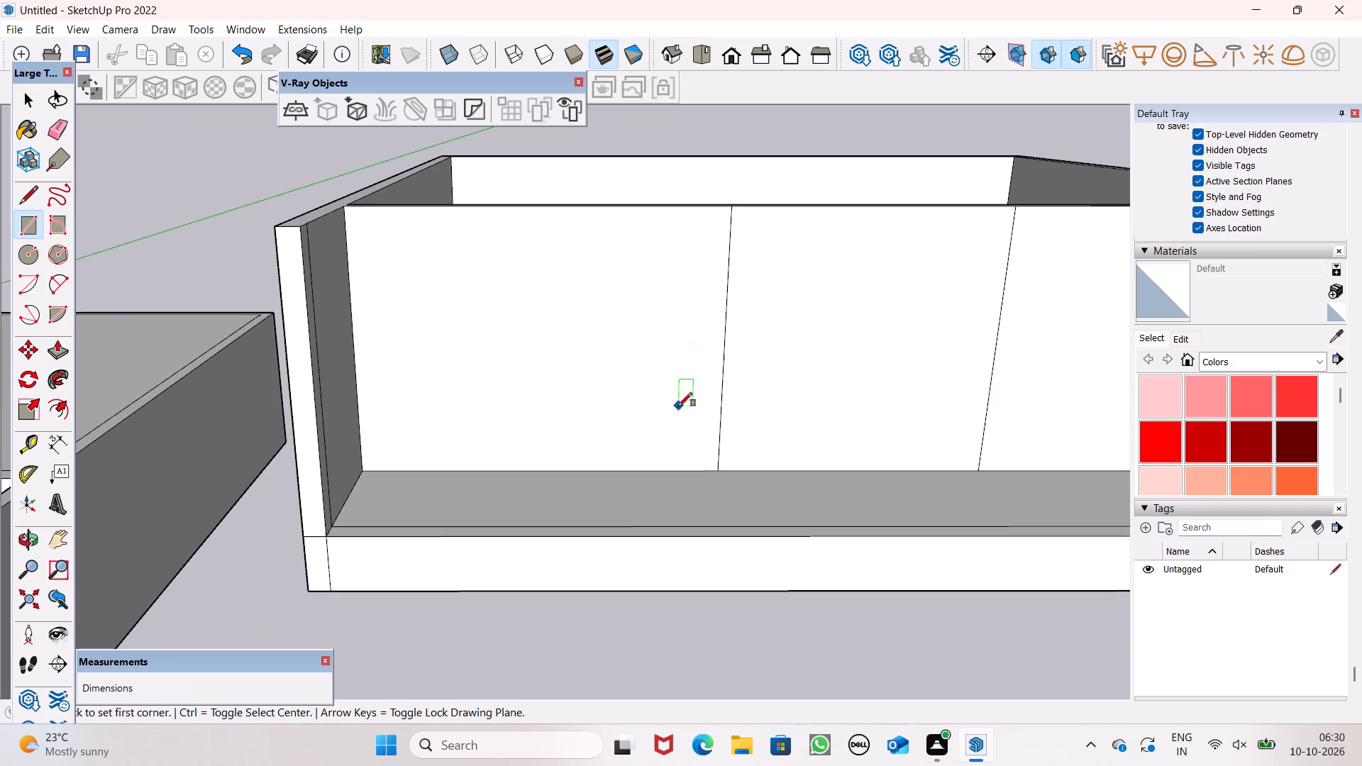
{"action": "scroll", "coordinate": [755, 457], "scroll_direction": "up", "scroll_amount": 3}
{"action": "scroll", "coordinate": [513, 472], "scroll_direction": "down", "scroll_amount": 3}
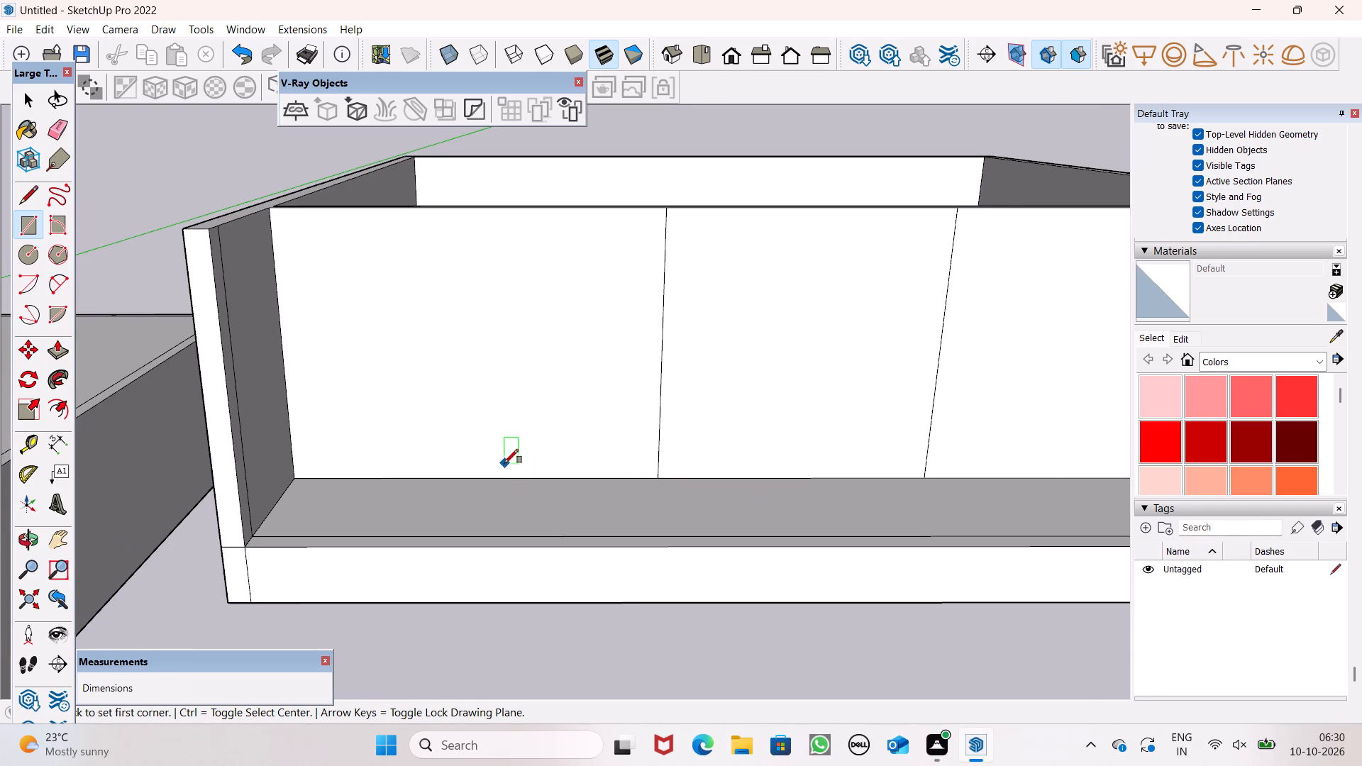
{"action": "scroll", "coordinate": [497, 433], "scroll_direction": "up", "scroll_amount": 1}
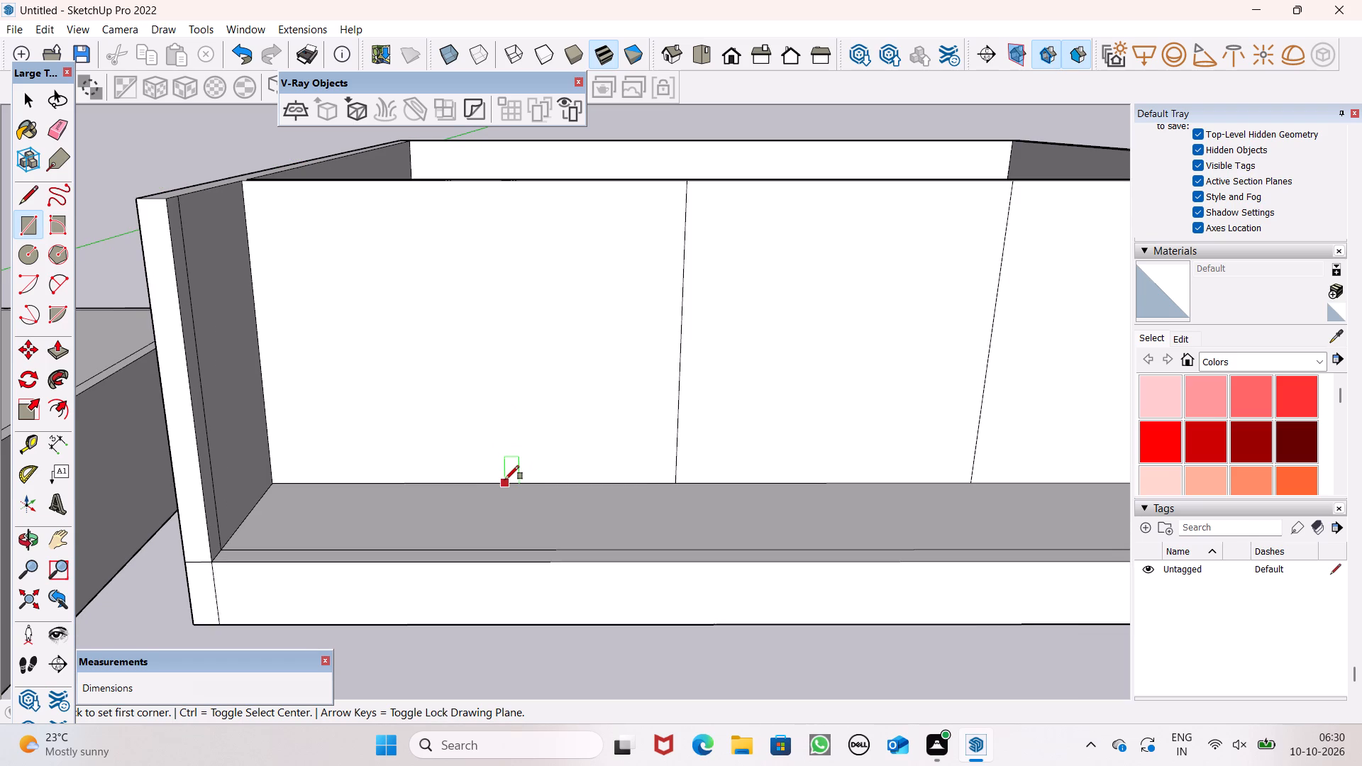
{"action": "left_click", "coordinate": [475, 482]}
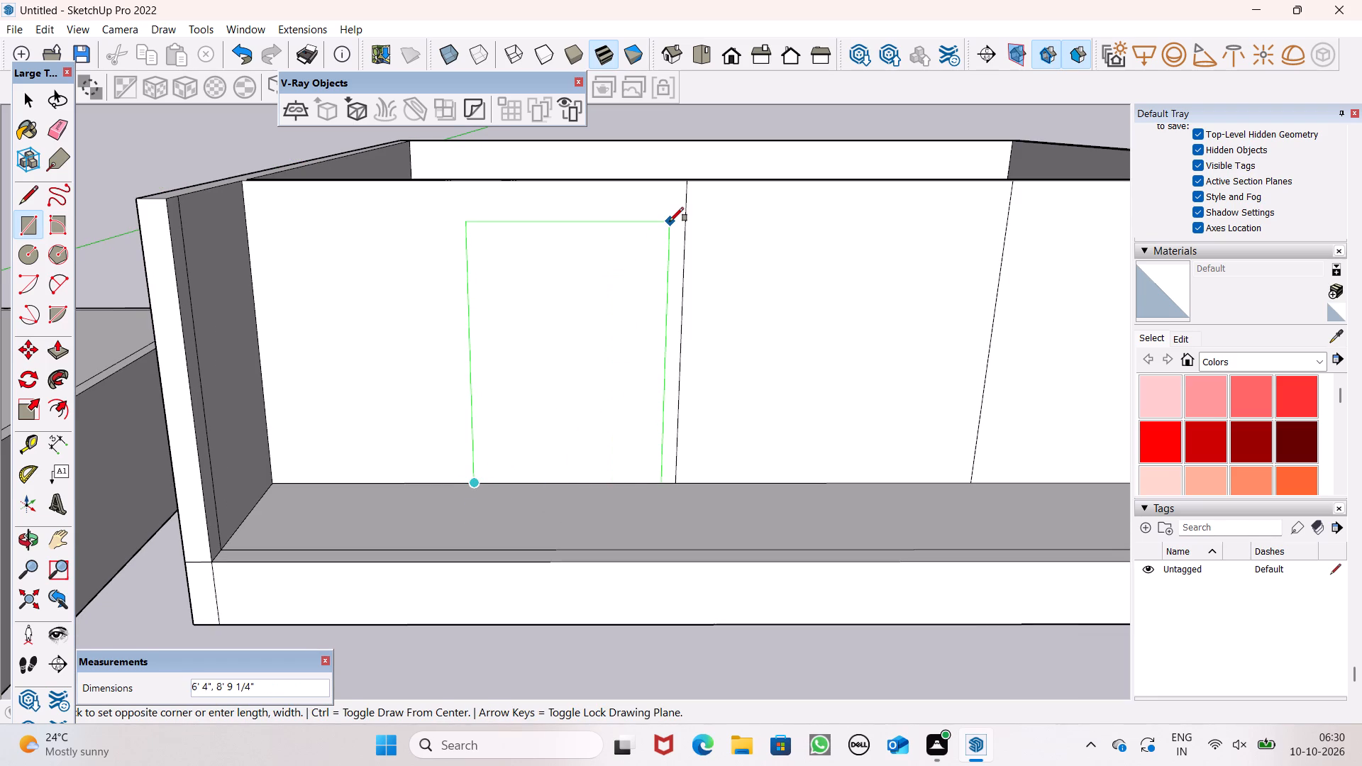
{"action": "type", "text": "4',"}
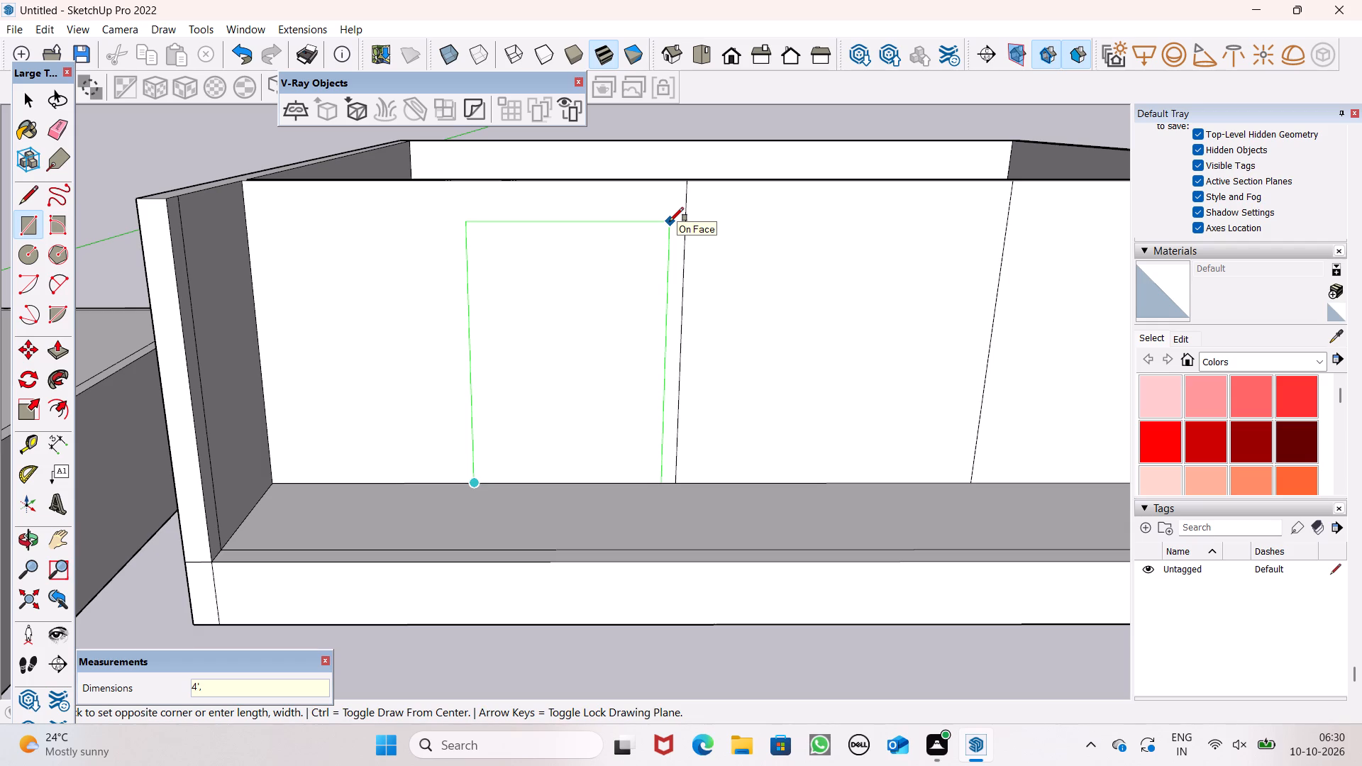
{"action": "type", "text": "7'"}
{"action": "key", "text": "Return"}
{"action": "key", "text": "space"}
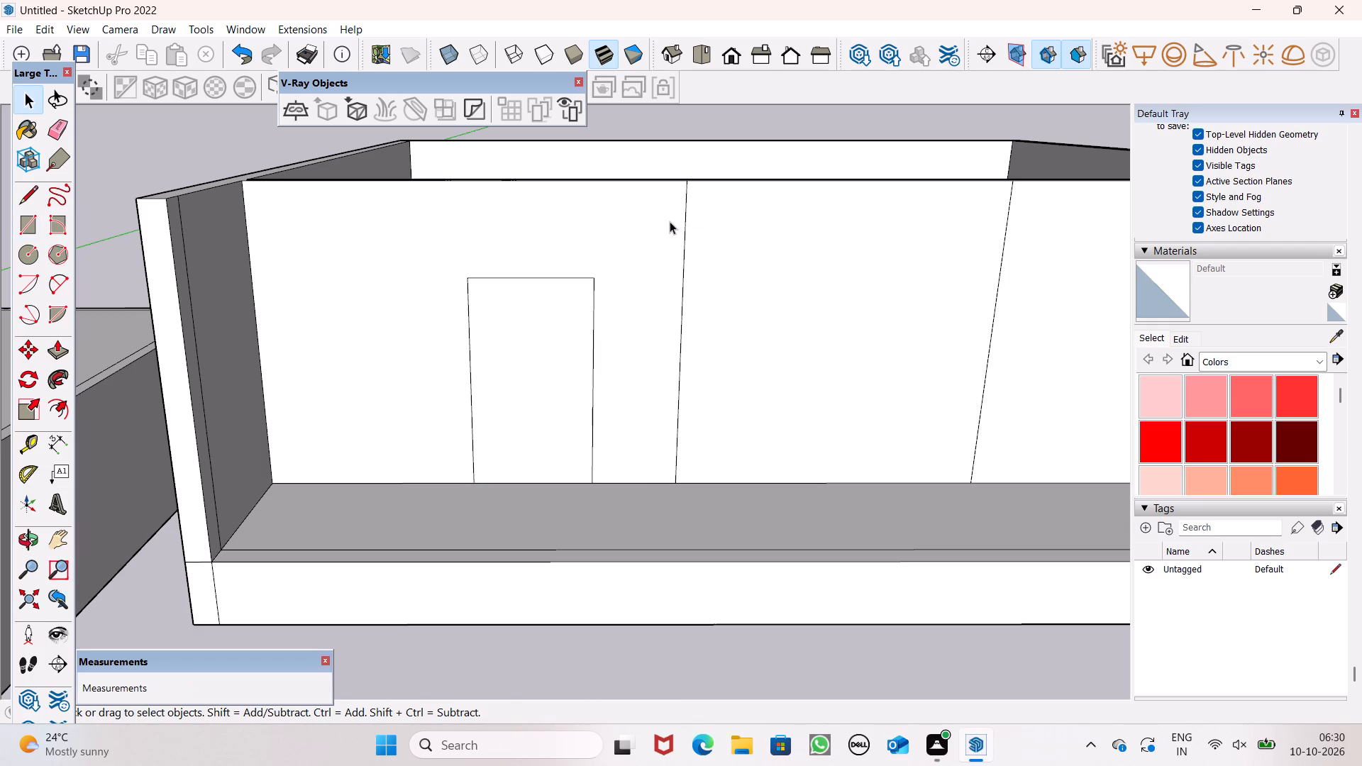
Move the door rectangle about 1' 6" along the front wall toward the central panel.
{"action": "double_click", "coordinate": [540, 388]}
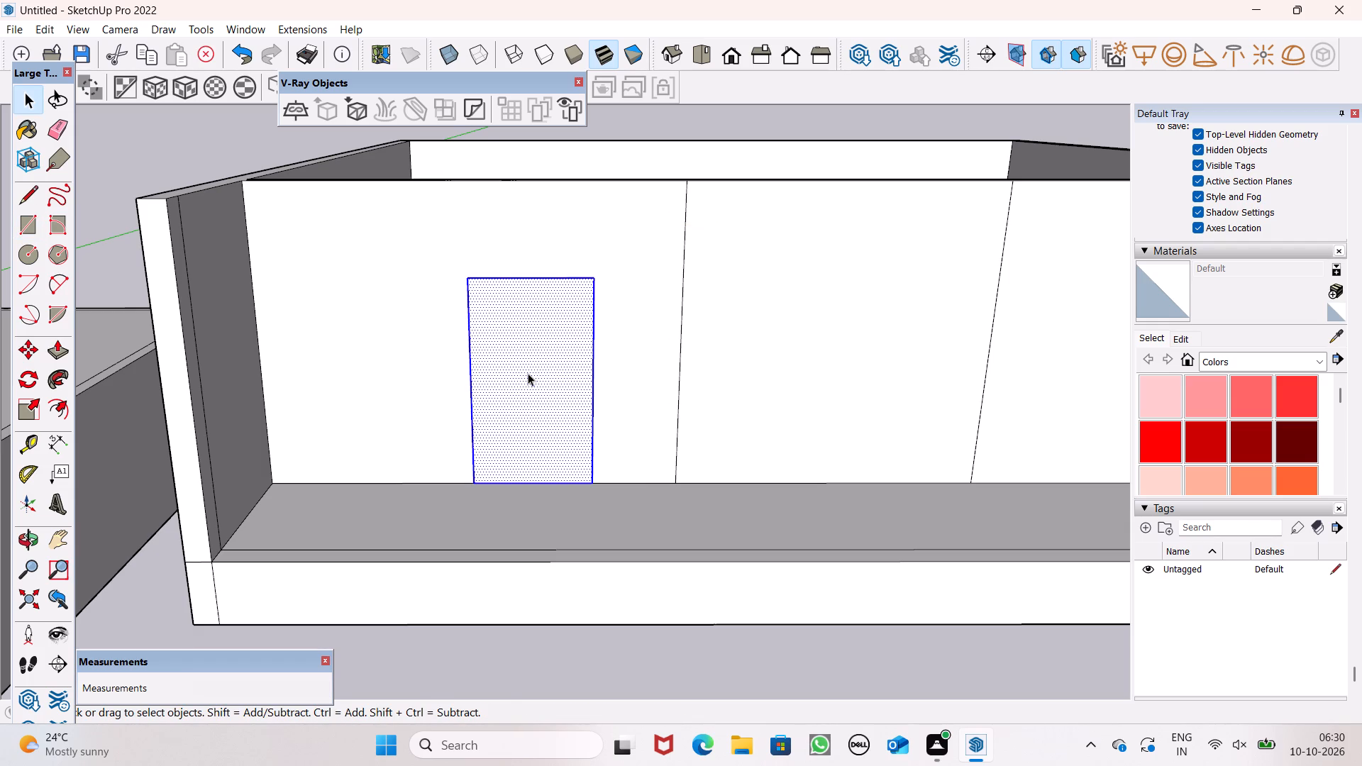
{"action": "key", "text": "m"}
{"action": "key", "text": "Return"}
{"action": "left_click_drag", "start_coordinate": [544, 389], "coordinate": [589, 388]}
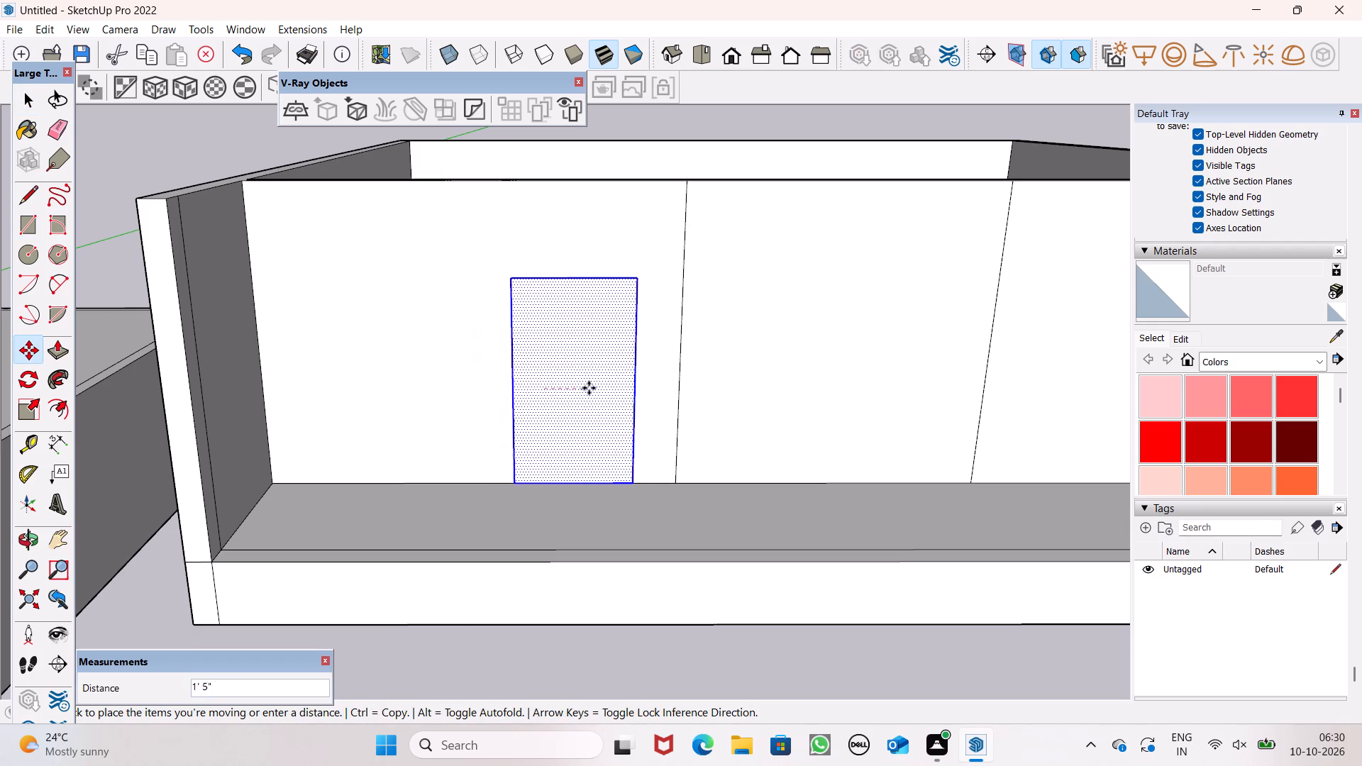
{"action": "left_click_drag", "start_coordinate": [589, 388], "coordinate": [589, 385]}
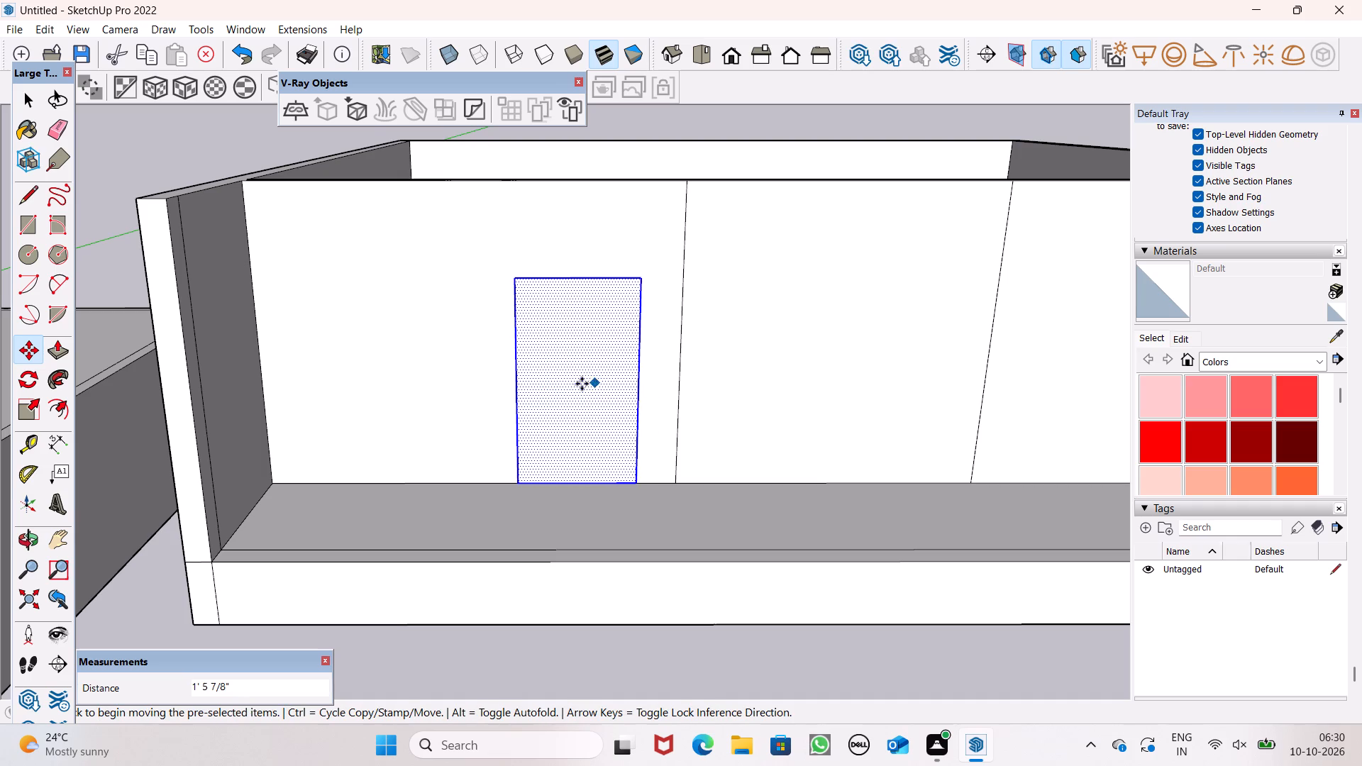
Copy the door rectangle about 24' 10" along the front wall to the far side of the central panel.
{"action": "scroll", "coordinate": [547, 381], "scroll_direction": "down", "scroll_amount": 7}
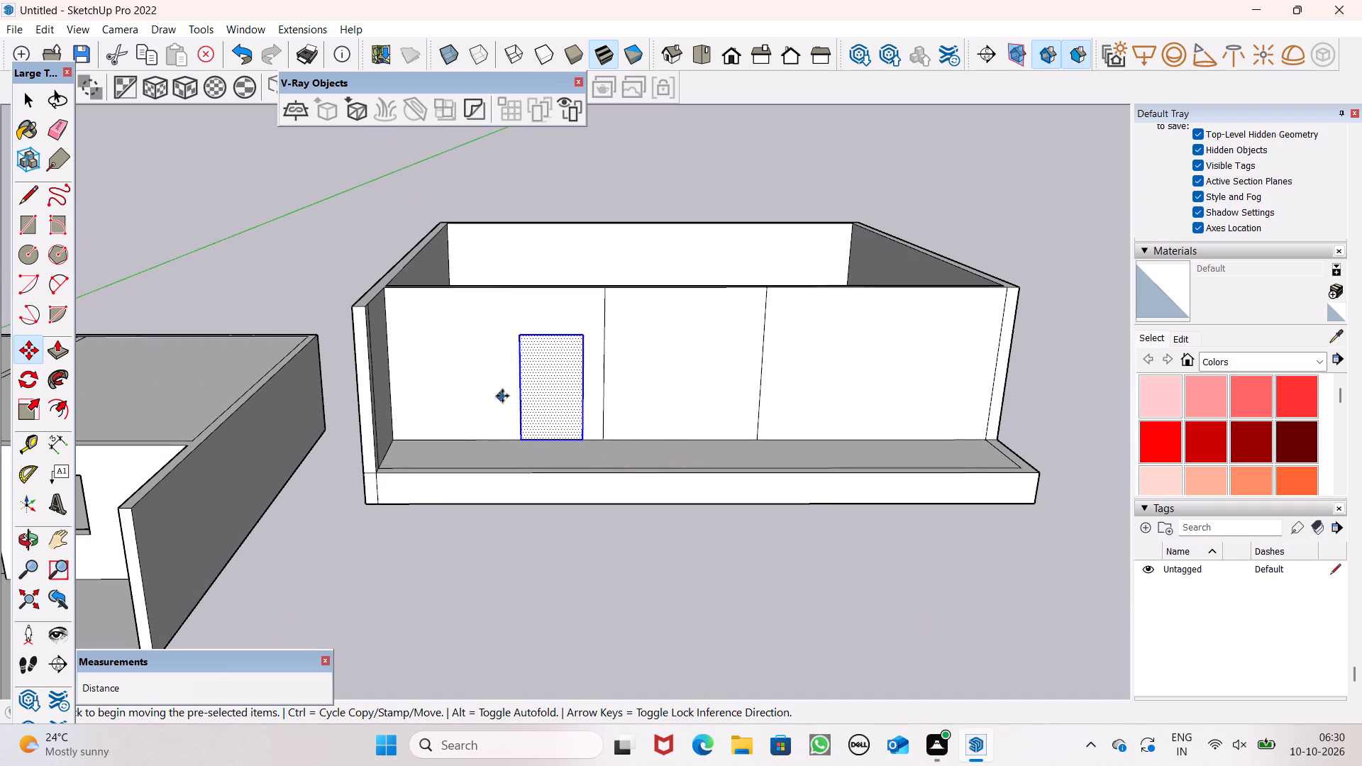
{"action": "scroll", "coordinate": [500, 396], "scroll_direction": "down", "scroll_amount": 4}
{"action": "scroll", "coordinate": [768, 362], "scroll_direction": "up", "scroll_amount": 5}
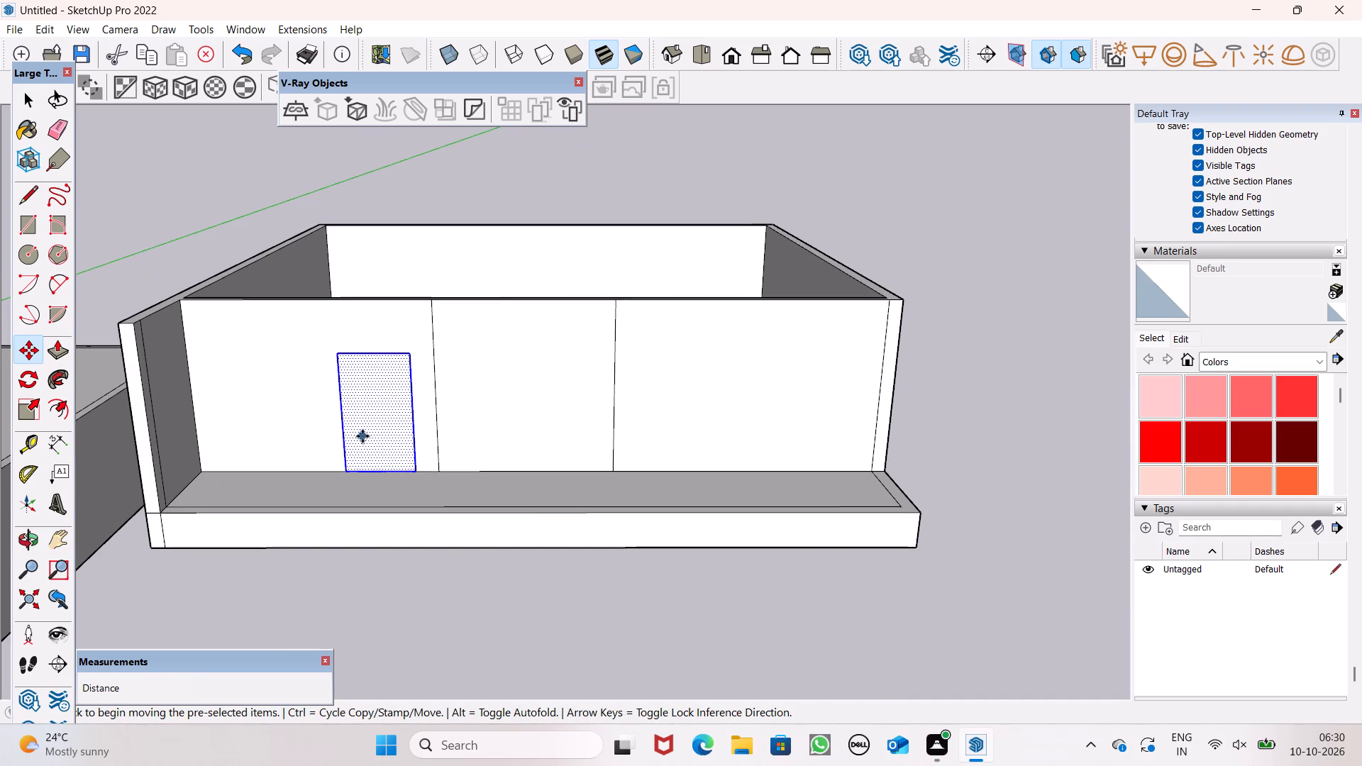
{"action": "left_click_drag", "start_coordinate": [395, 433], "coordinate": [812, 431]}
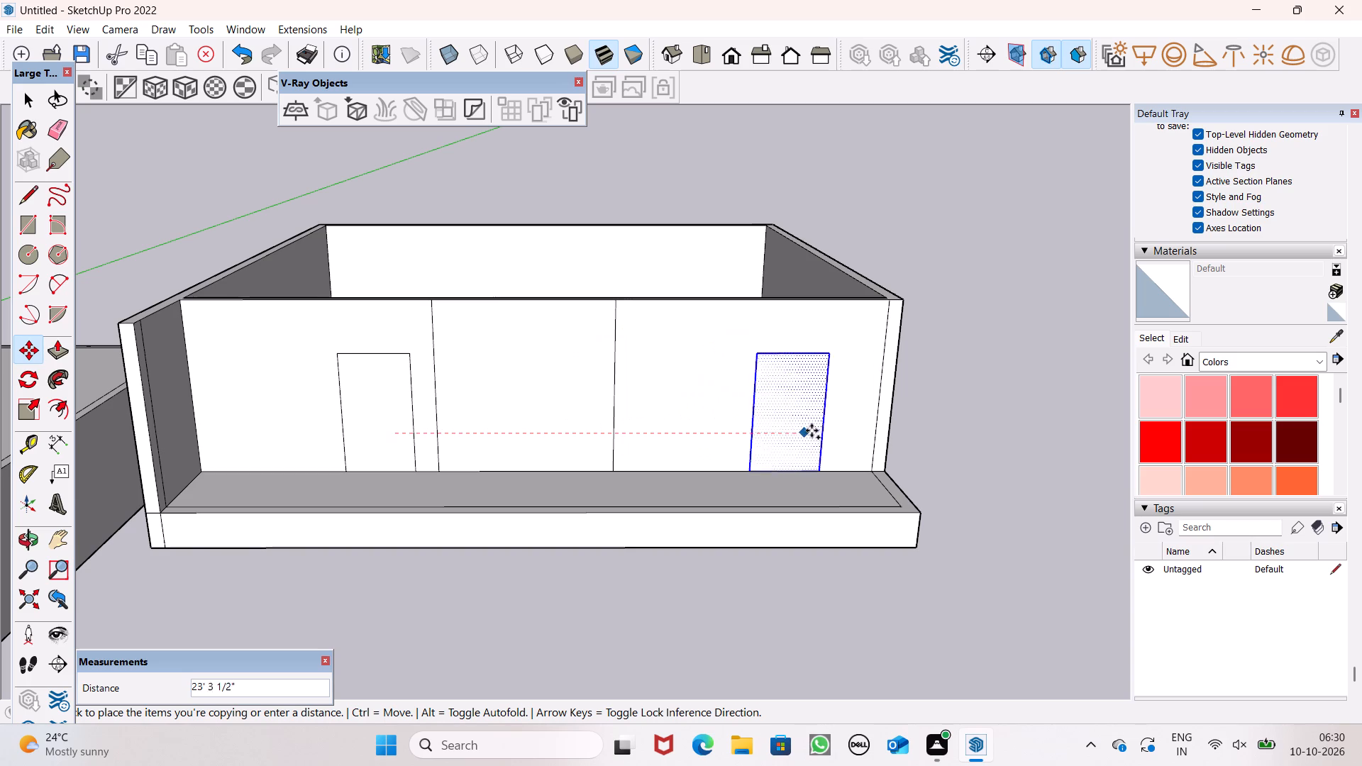
{"action": "left_click_drag", "start_coordinate": [812, 431], "coordinate": [834, 432]}
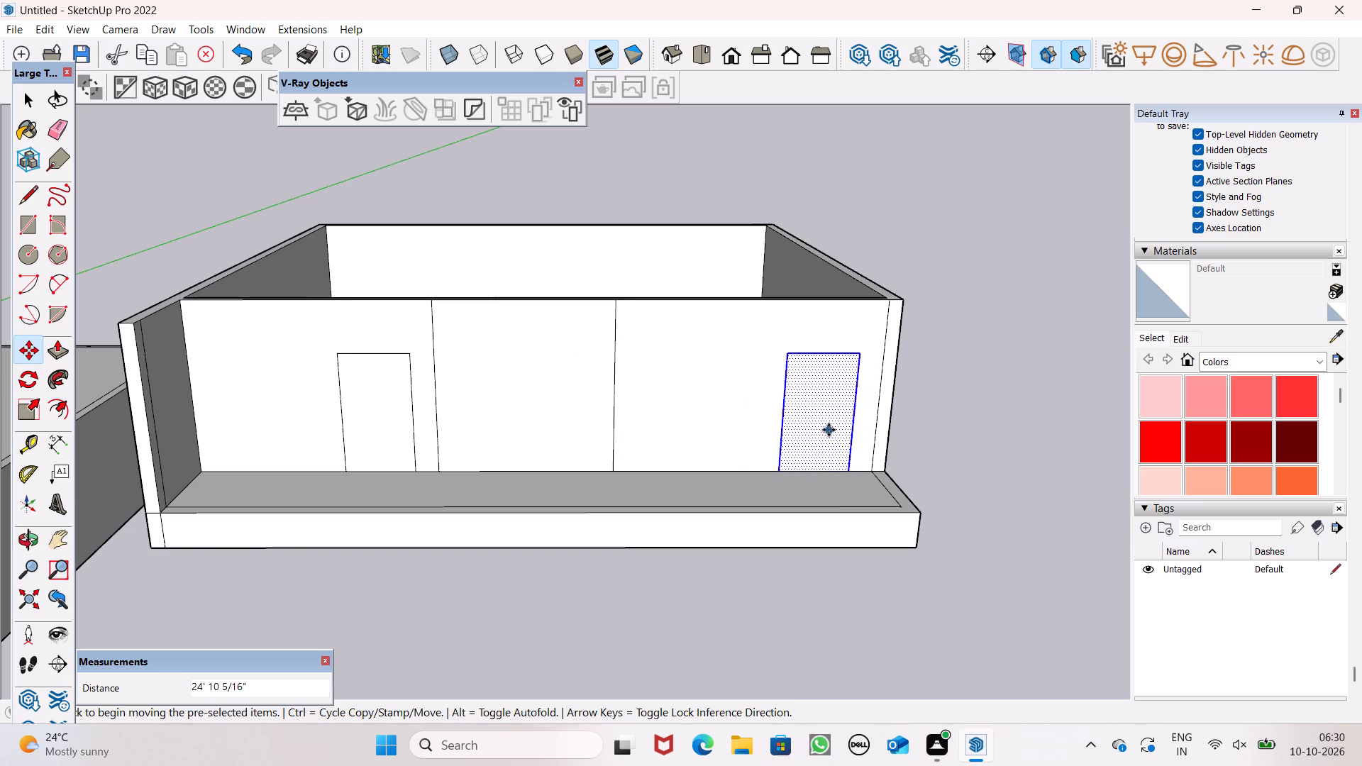
{"action": "key", "text": "space"}
{"action": "left_click", "coordinate": [971, 452]}
Draw a window rectangle about 5' wide and 6' 1" high on the front wall between the central panel and the far door.
{"action": "scroll", "coordinate": [772, 443], "scroll_direction": "down", "scroll_amount": 1}
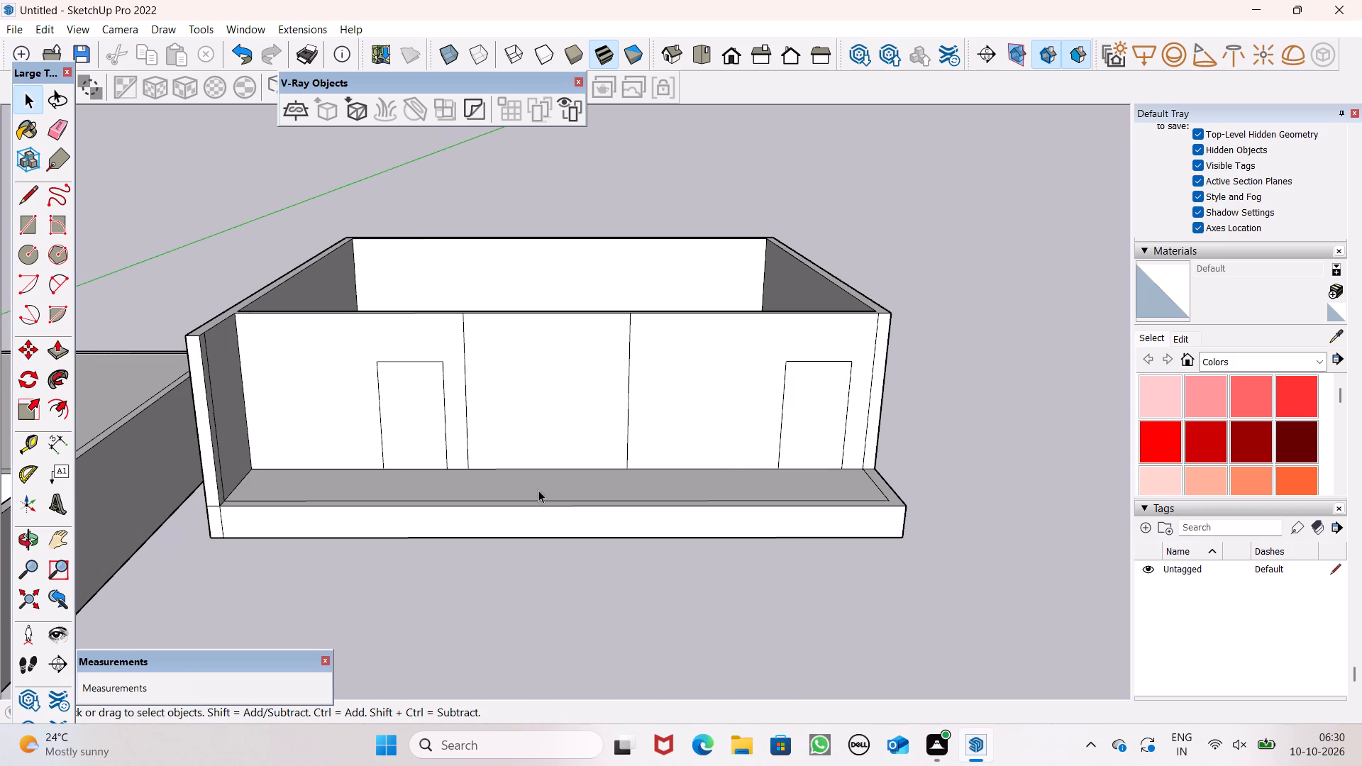
{"action": "scroll", "coordinate": [430, 449], "scroll_direction": "down", "scroll_amount": 1}
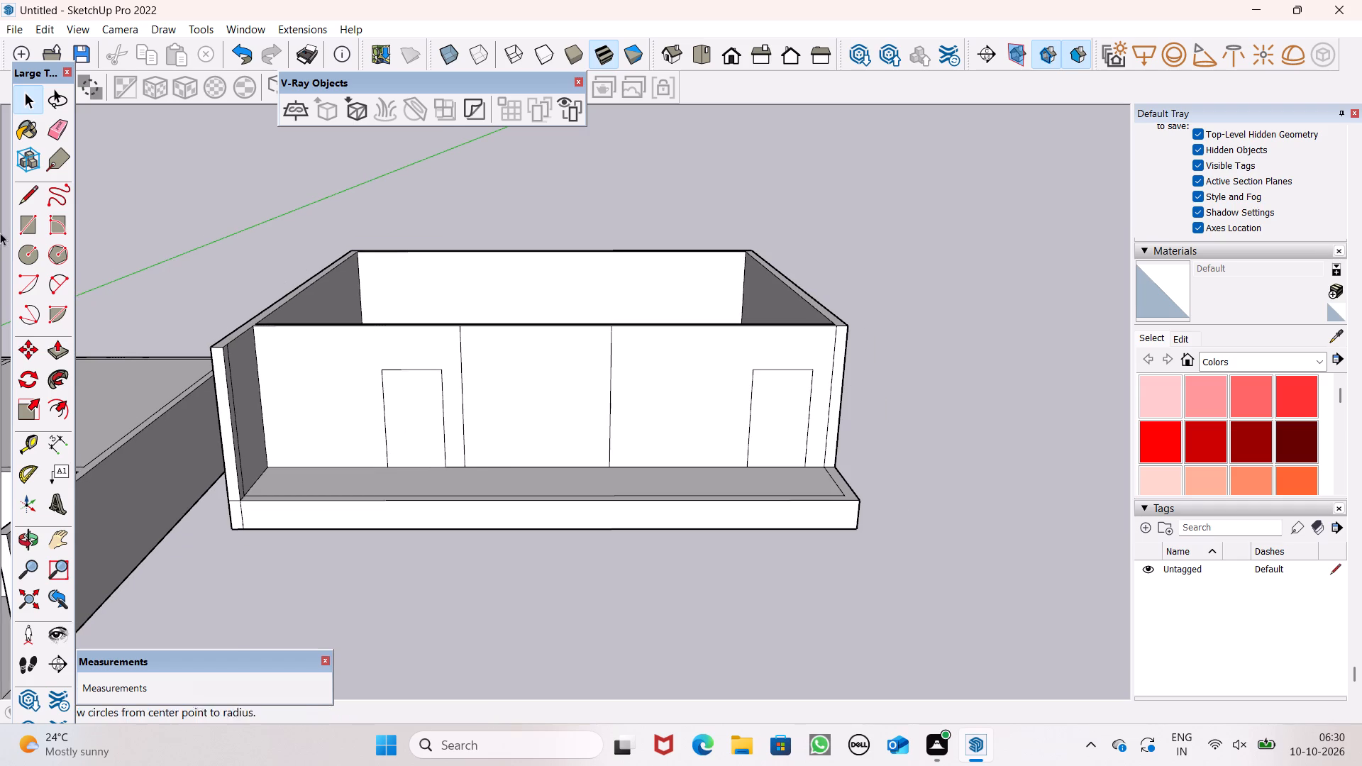
{"action": "left_click", "coordinate": [22, 223]}
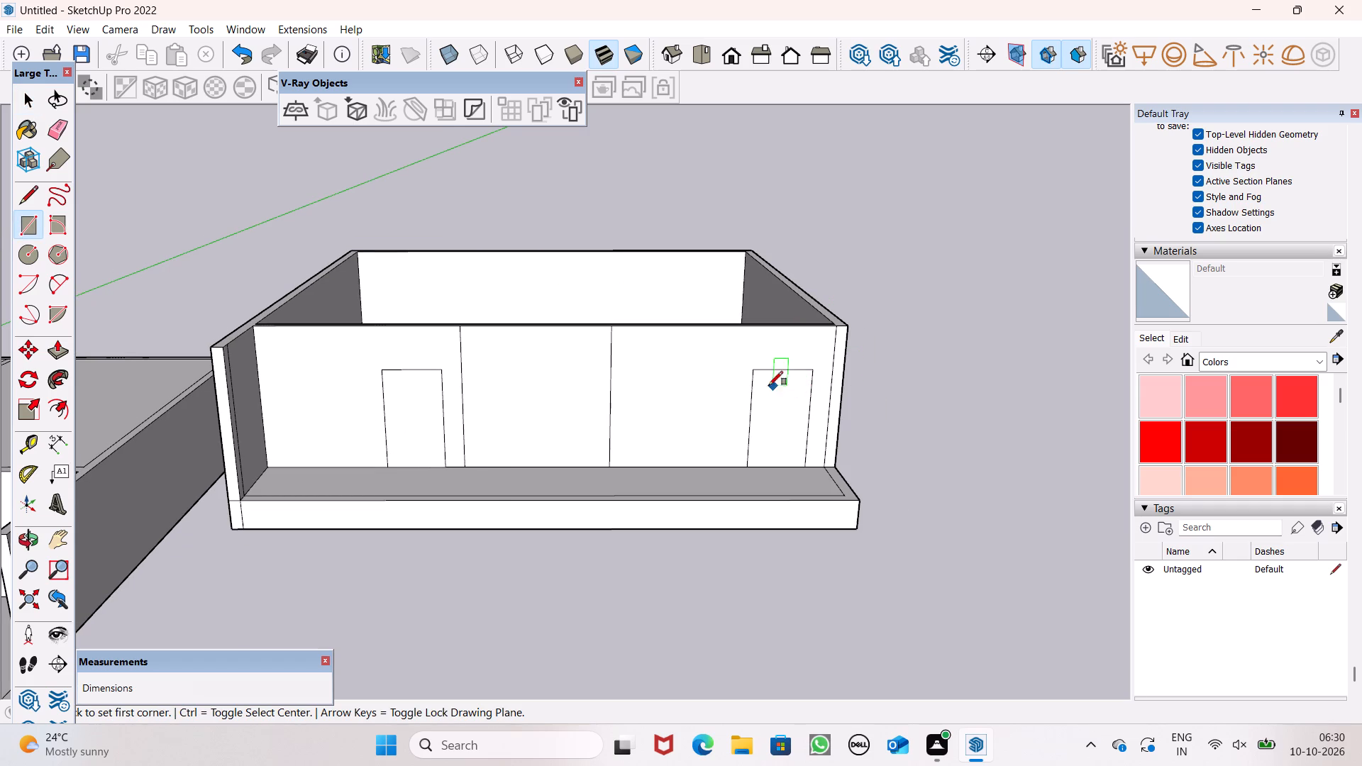
{"action": "scroll", "coordinate": [738, 385], "scroll_direction": "up", "scroll_amount": 1}
{"action": "middle_click_drag", "start_coordinate": [741, 382], "coordinate": [726, 348]}
{"action": "scroll", "coordinate": [718, 355], "scroll_direction": "up", "scroll_amount": 3}
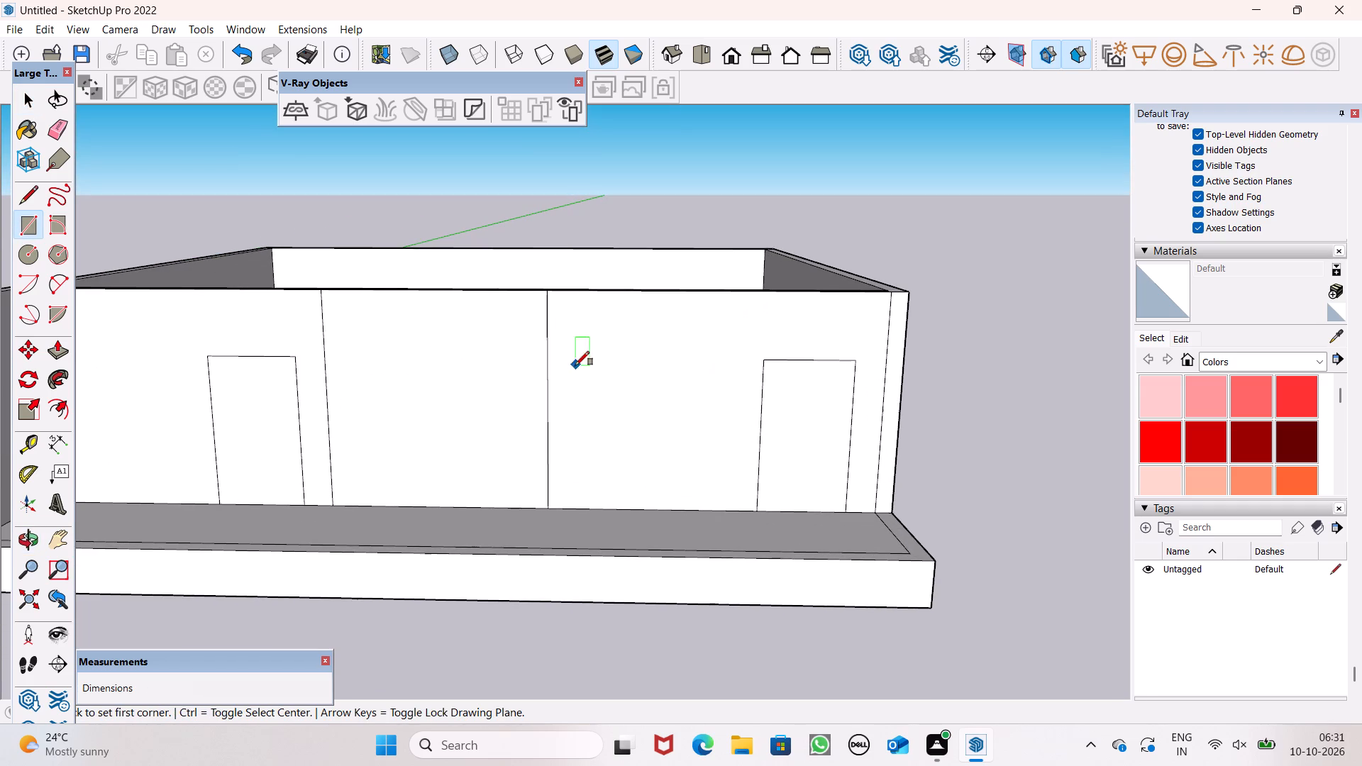
{"action": "left_click", "coordinate": [601, 338]}
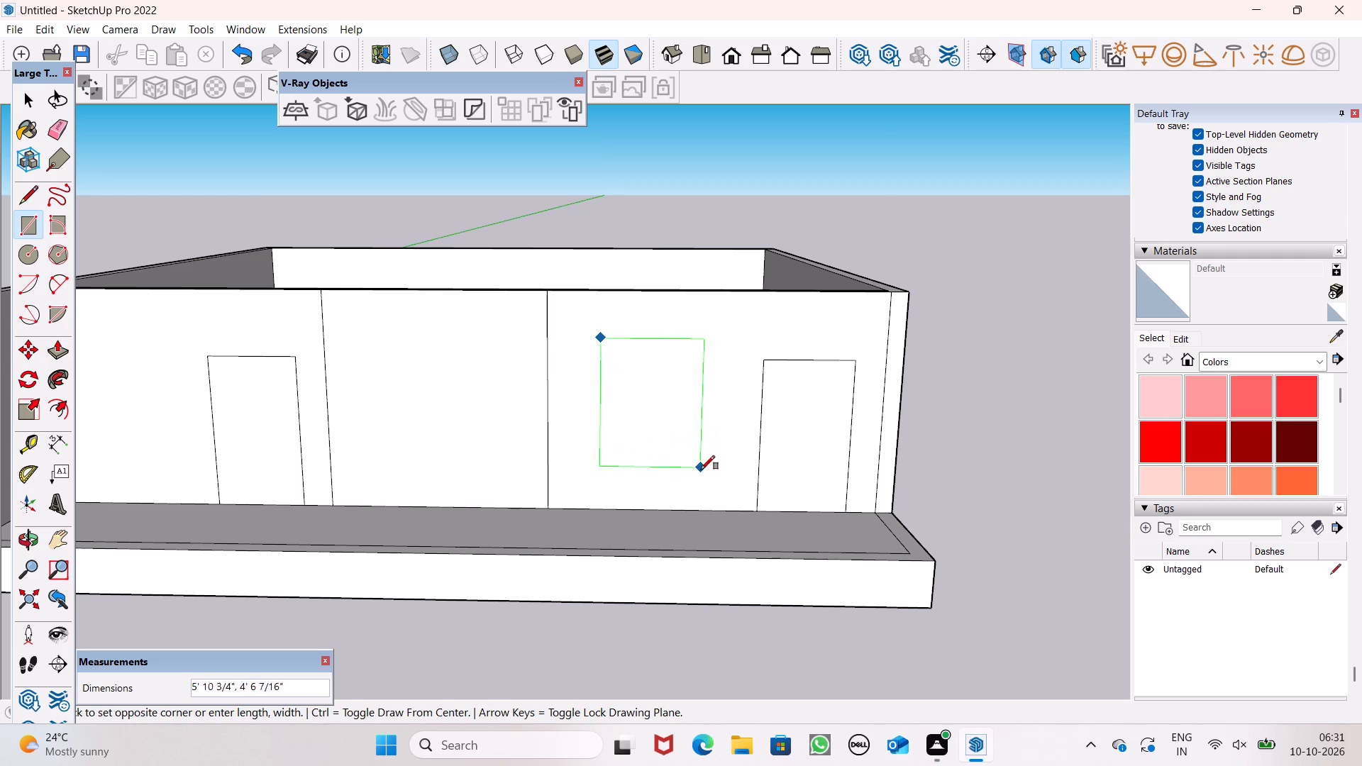
{"action": "left_click", "coordinate": [710, 472]}
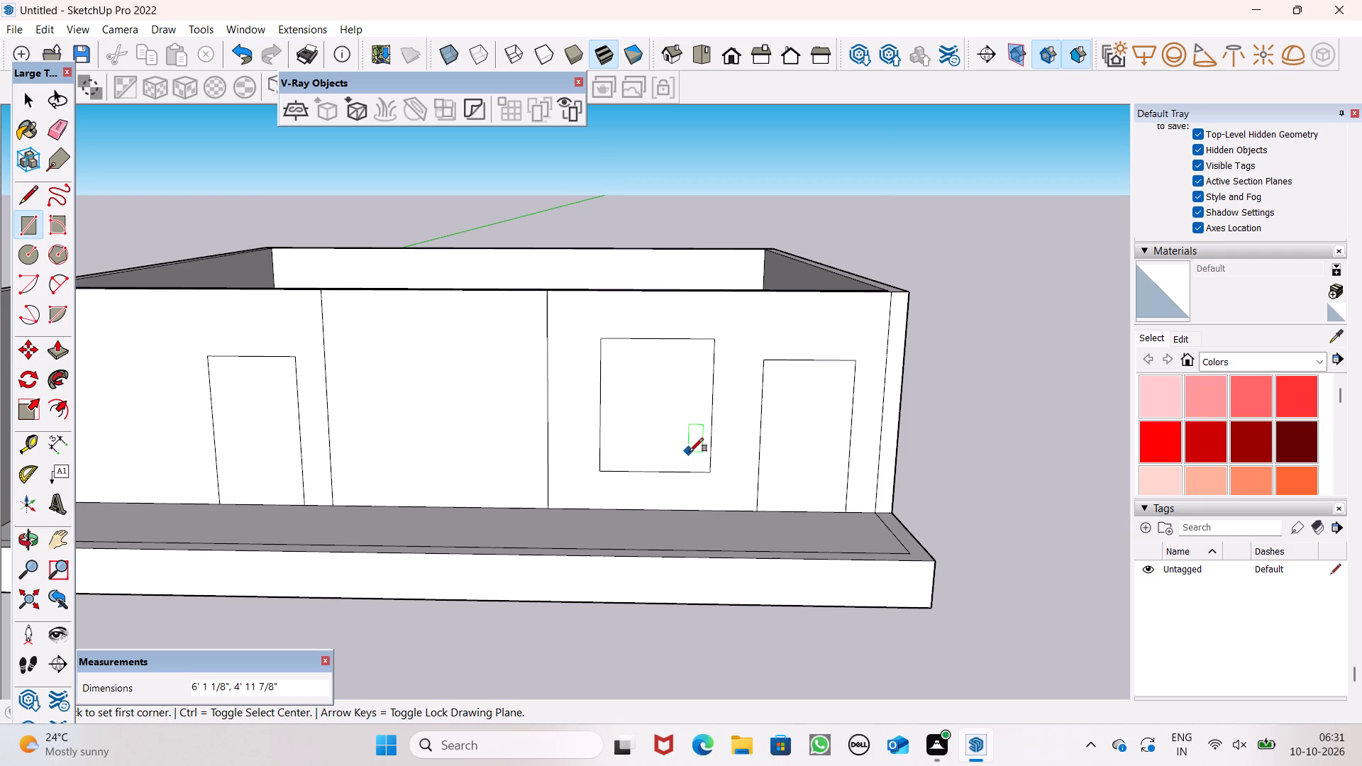
Move the new window rectangle about 2" along the front wall toward the far door.
{"action": "key", "text": "space"}
{"action": "double_click", "coordinate": [686, 450]}
{"action": "key", "text": "m"}
{"action": "key", "text": "Return"}
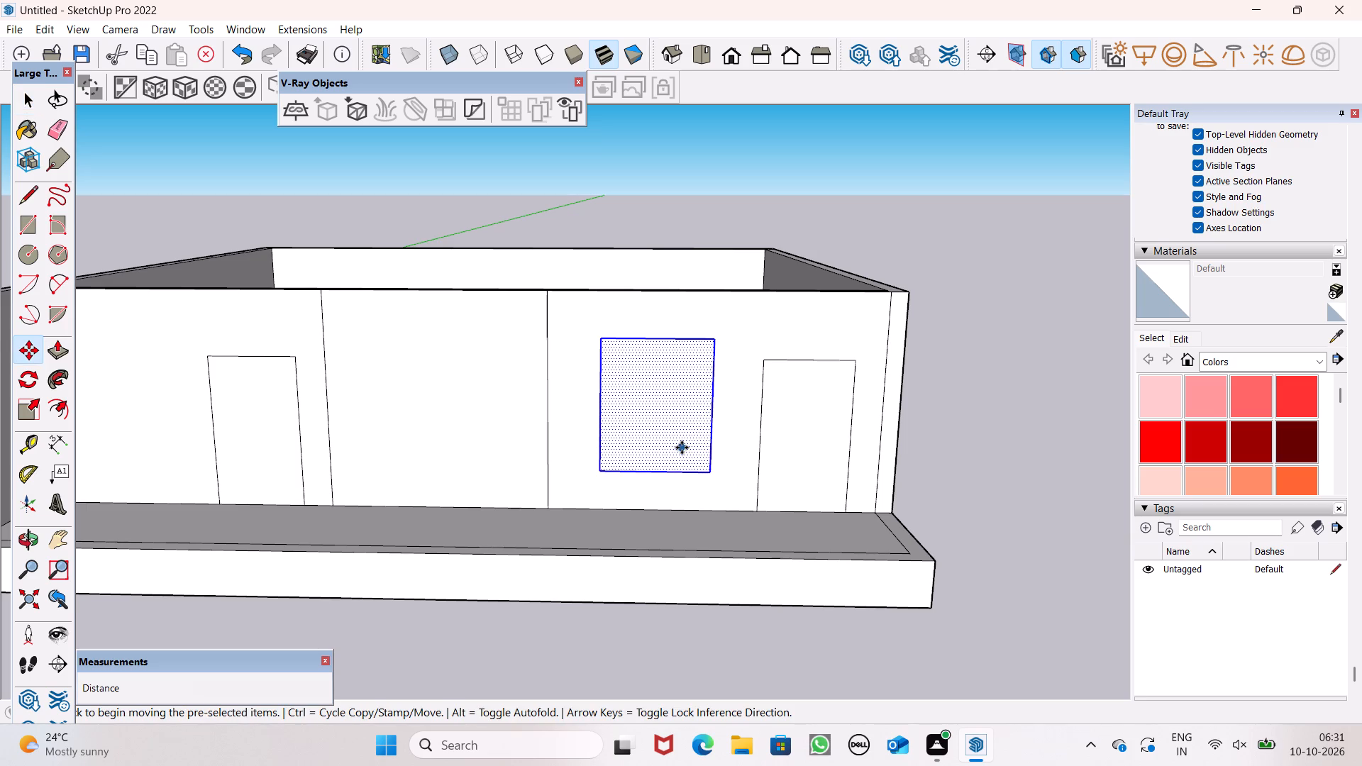
{"action": "left_click", "coordinate": [682, 446]}
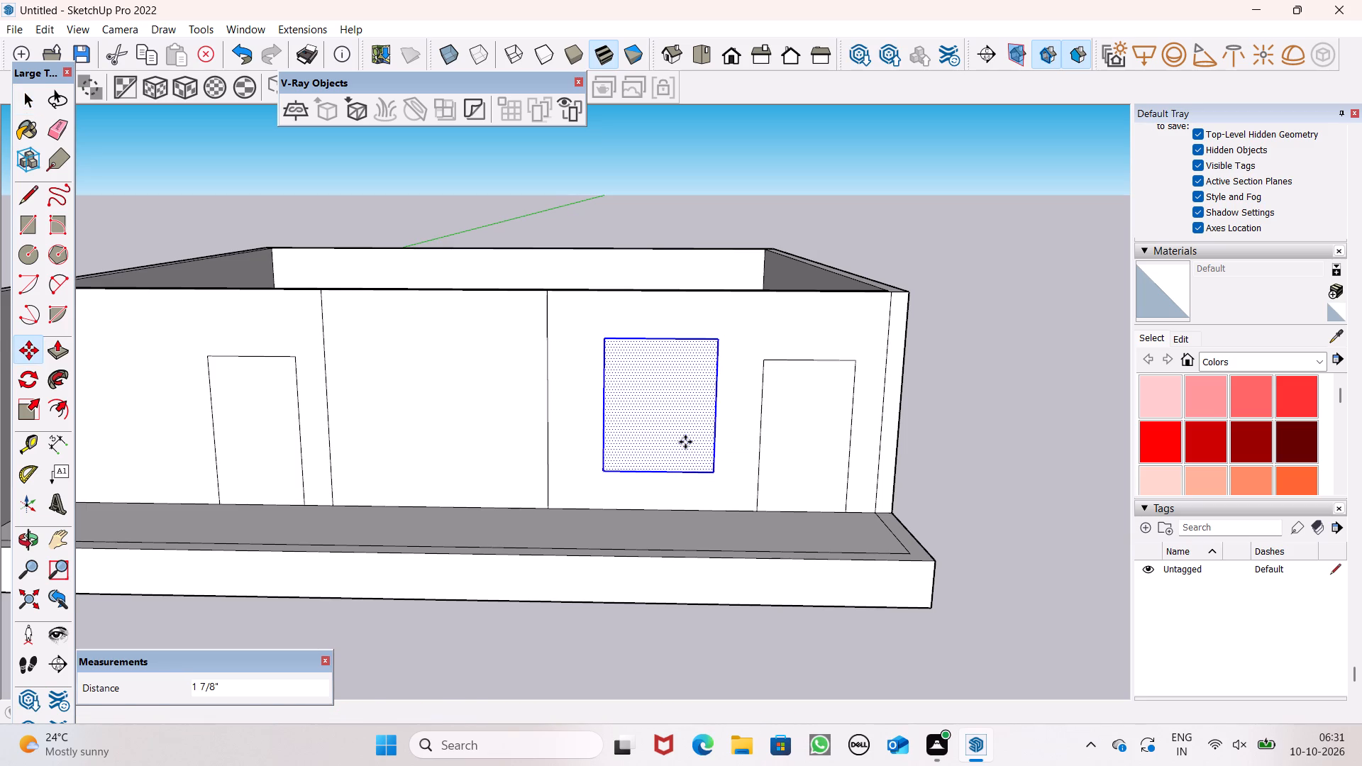
{"action": "scroll", "coordinate": [685, 441], "scroll_direction": "down", "scroll_amount": 6}
{"action": "key", "text": "space"}
{"action": "key", "text": "space"}
{"action": "left_click", "coordinate": [846, 469]}
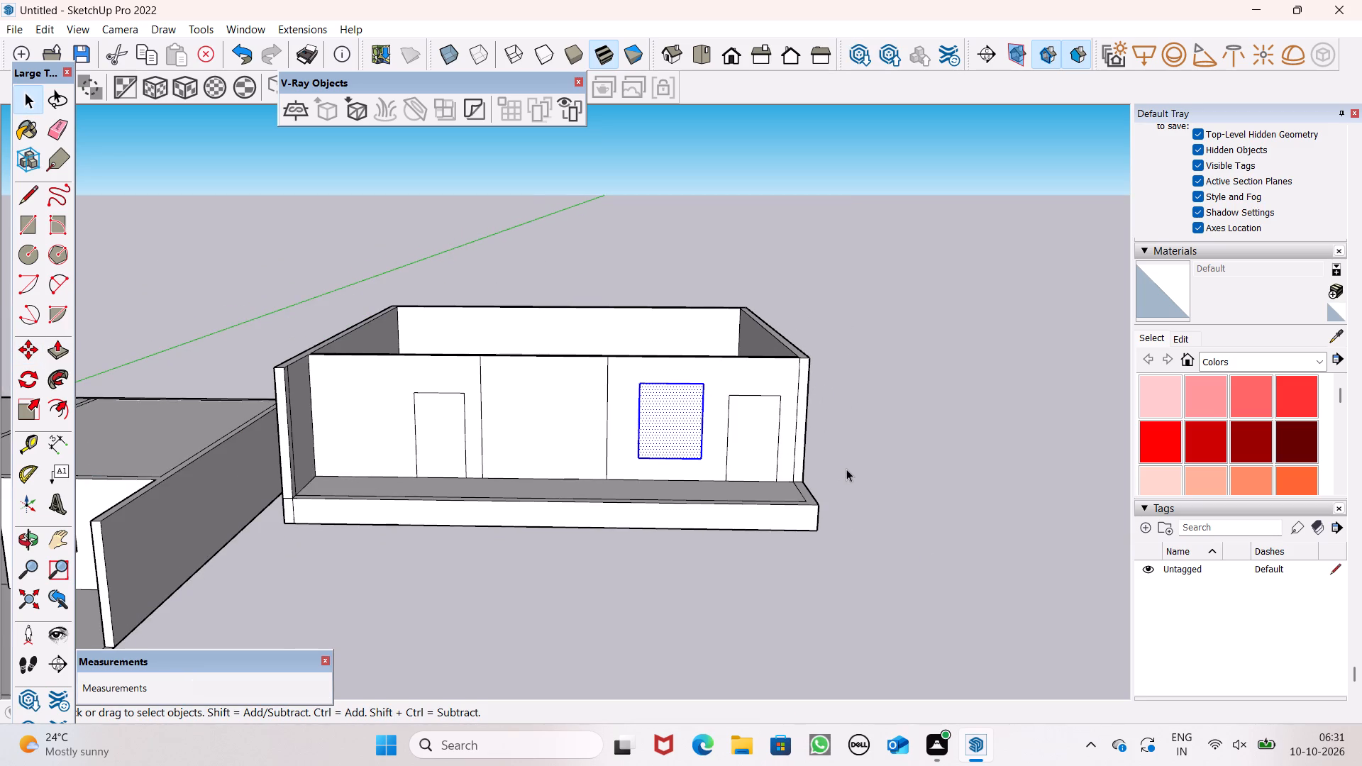
Draw a window rectangle about 3' 10" wide and 5' 6" high between the projecting side wall and the nearby door.
{"action": "scroll", "coordinate": [273, 445], "scroll_direction": "up", "scroll_amount": 1}
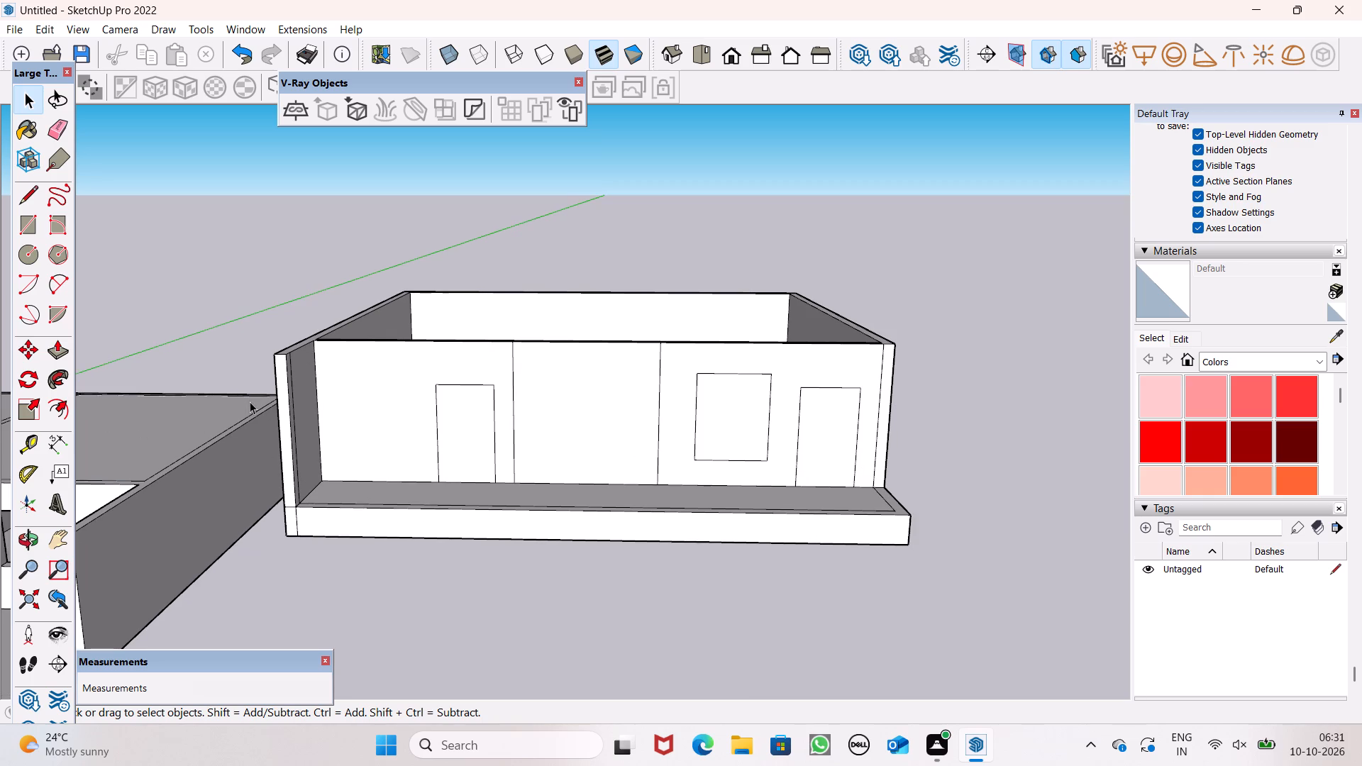
{"action": "scroll", "coordinate": [249, 399], "scroll_direction": "up", "scroll_amount": 4}
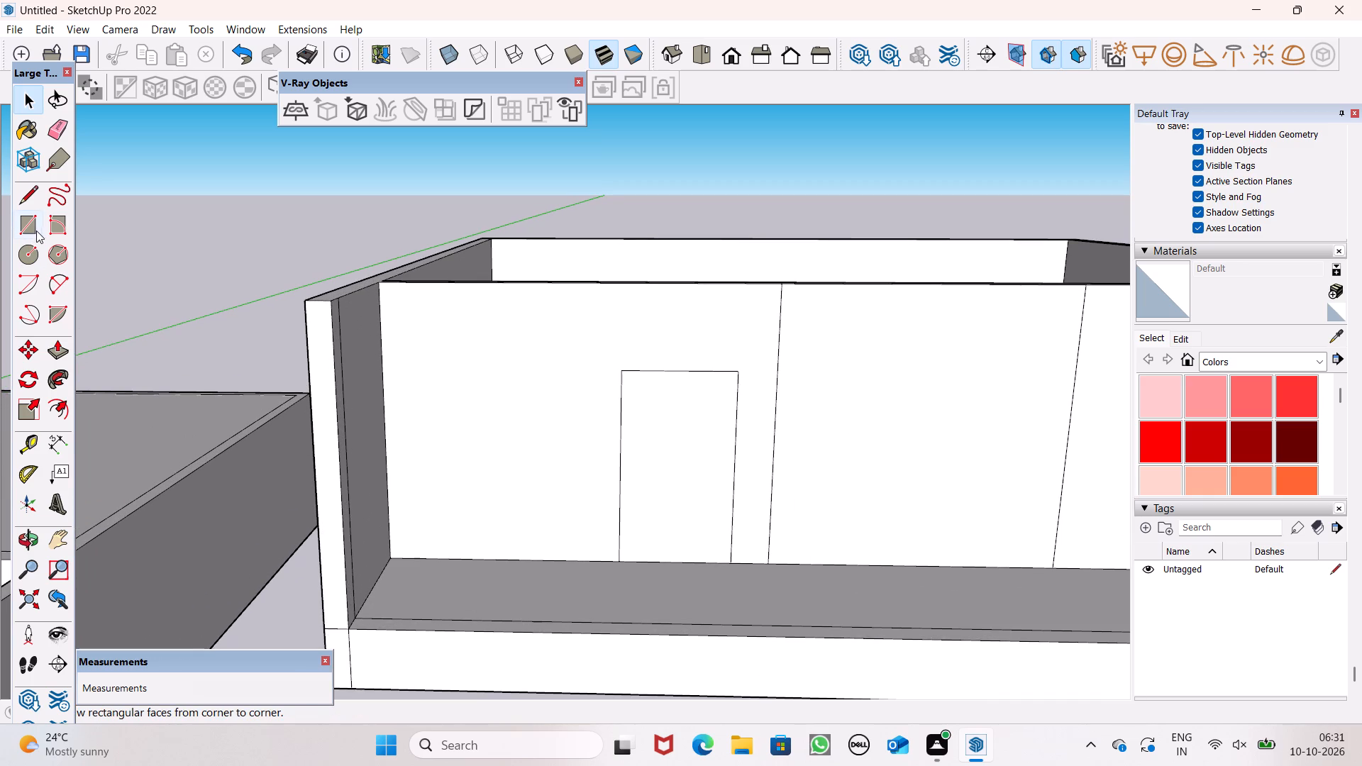
{"action": "left_click", "coordinate": [38, 231]}
{"action": "scroll", "coordinate": [575, 540], "scroll_direction": "up", "scroll_amount": 2}
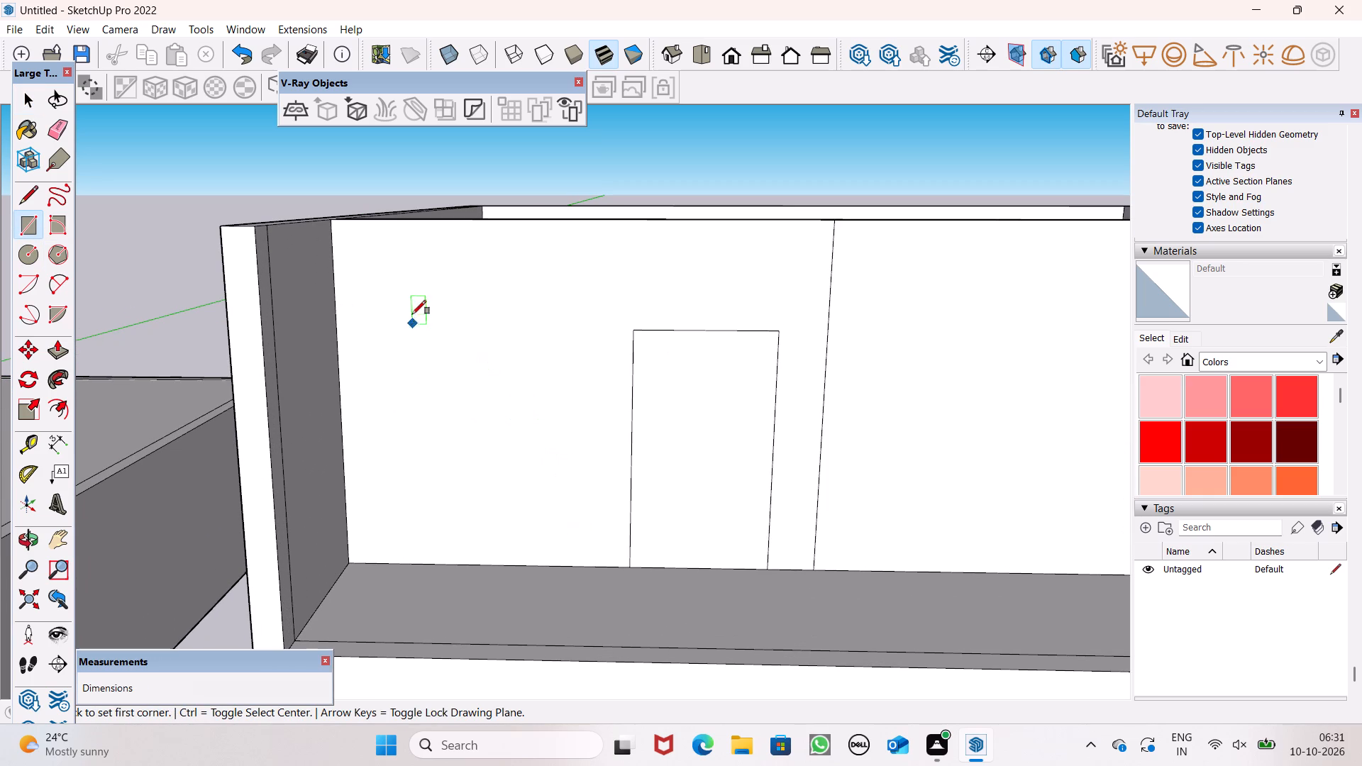
{"action": "left_click", "coordinate": [406, 297]}
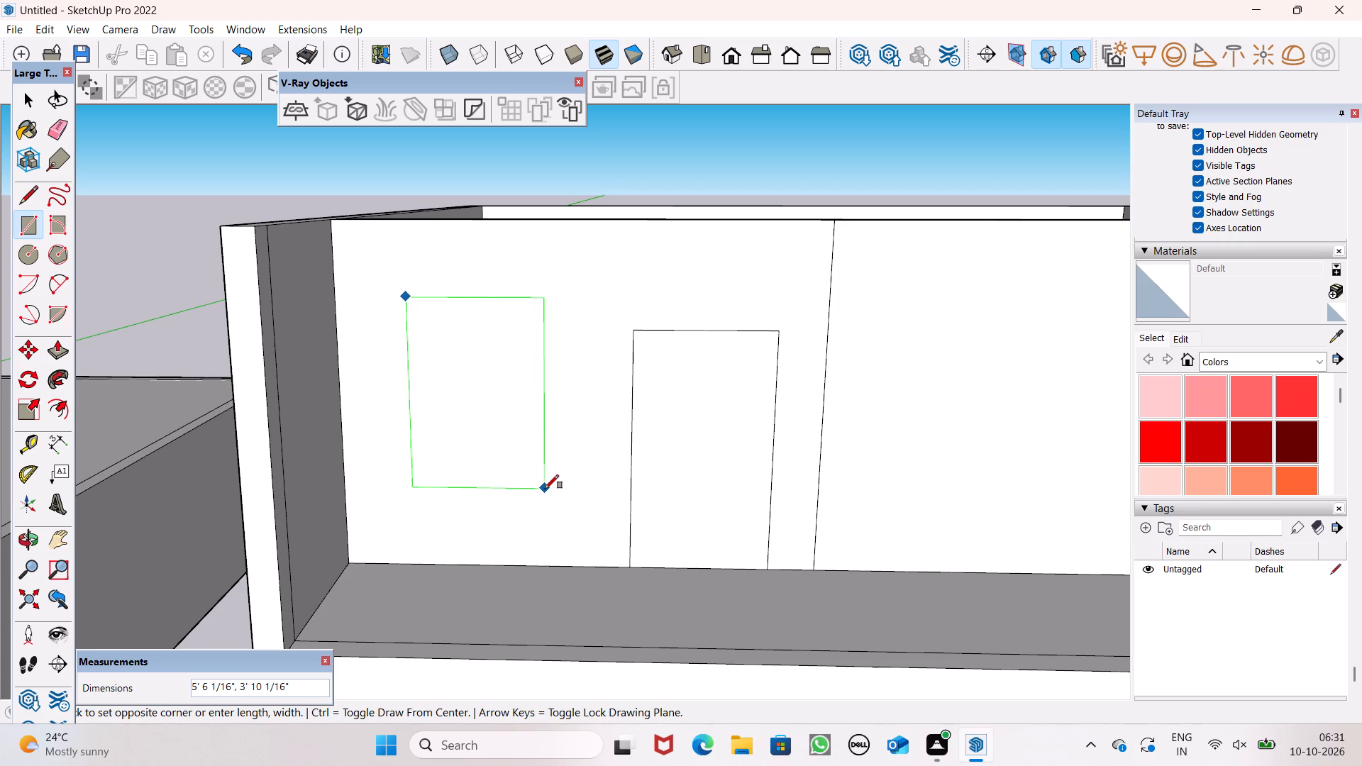
{"action": "left_click", "coordinate": [546, 488]}
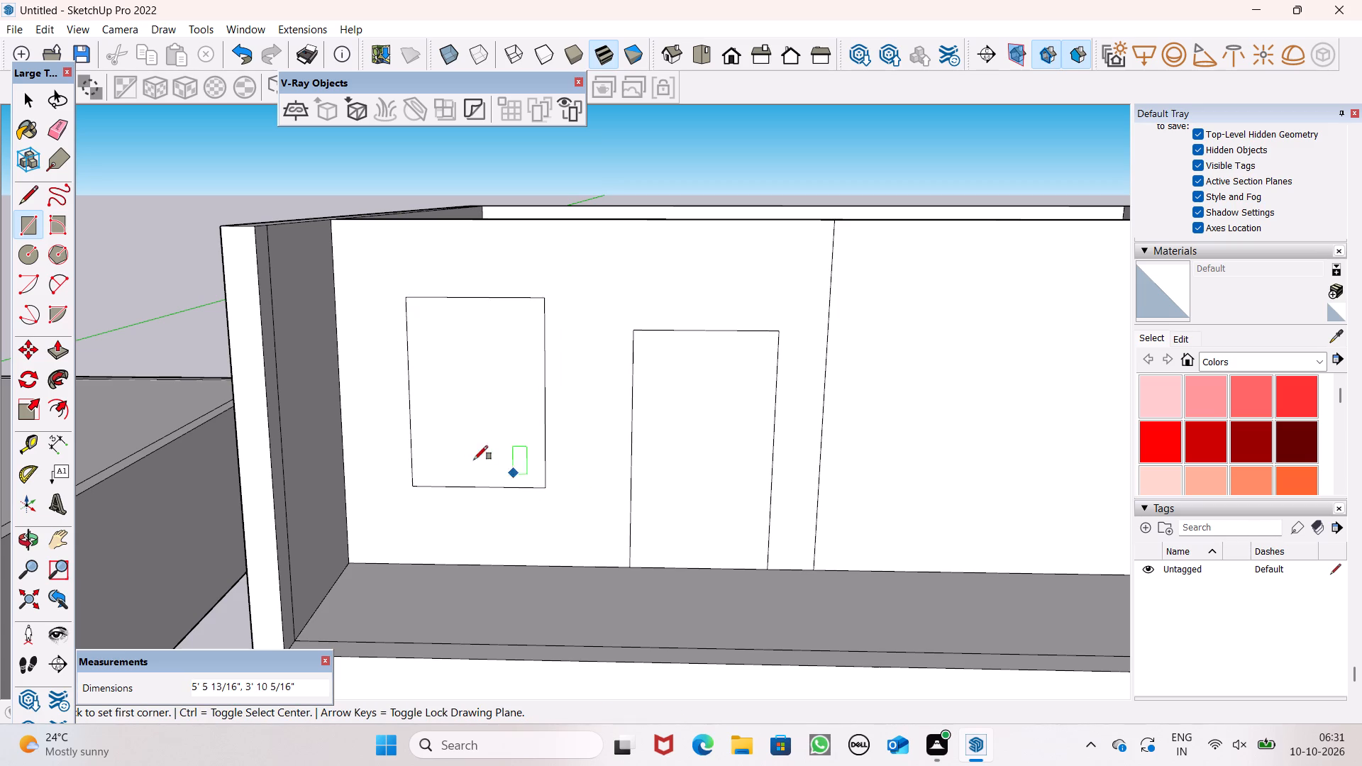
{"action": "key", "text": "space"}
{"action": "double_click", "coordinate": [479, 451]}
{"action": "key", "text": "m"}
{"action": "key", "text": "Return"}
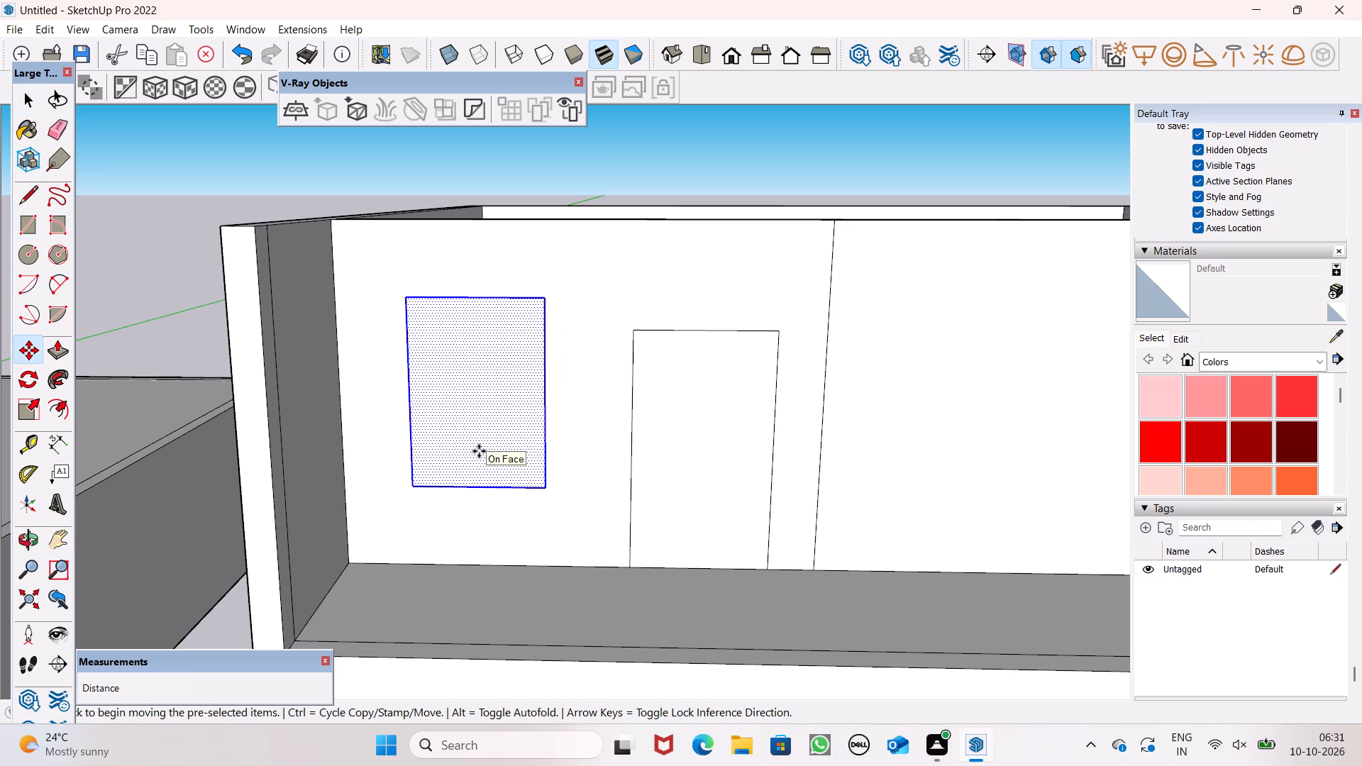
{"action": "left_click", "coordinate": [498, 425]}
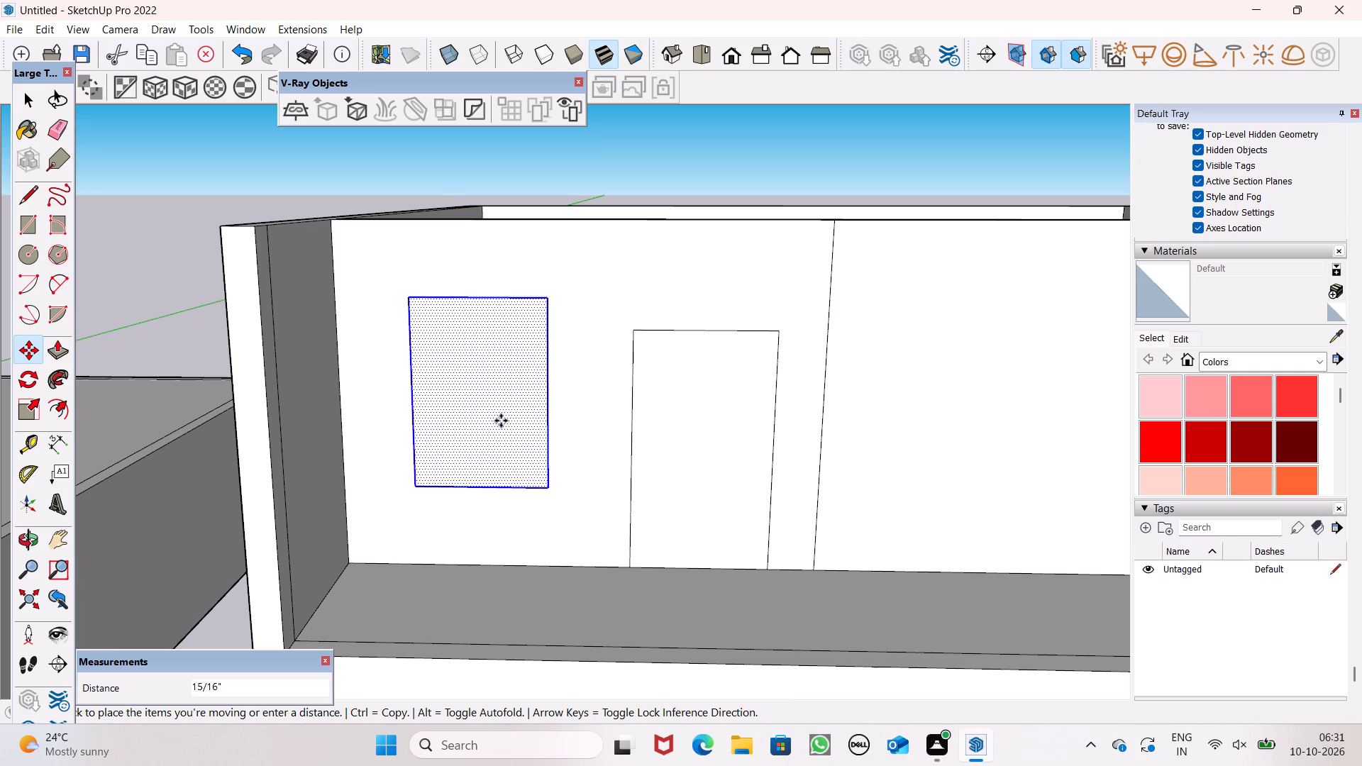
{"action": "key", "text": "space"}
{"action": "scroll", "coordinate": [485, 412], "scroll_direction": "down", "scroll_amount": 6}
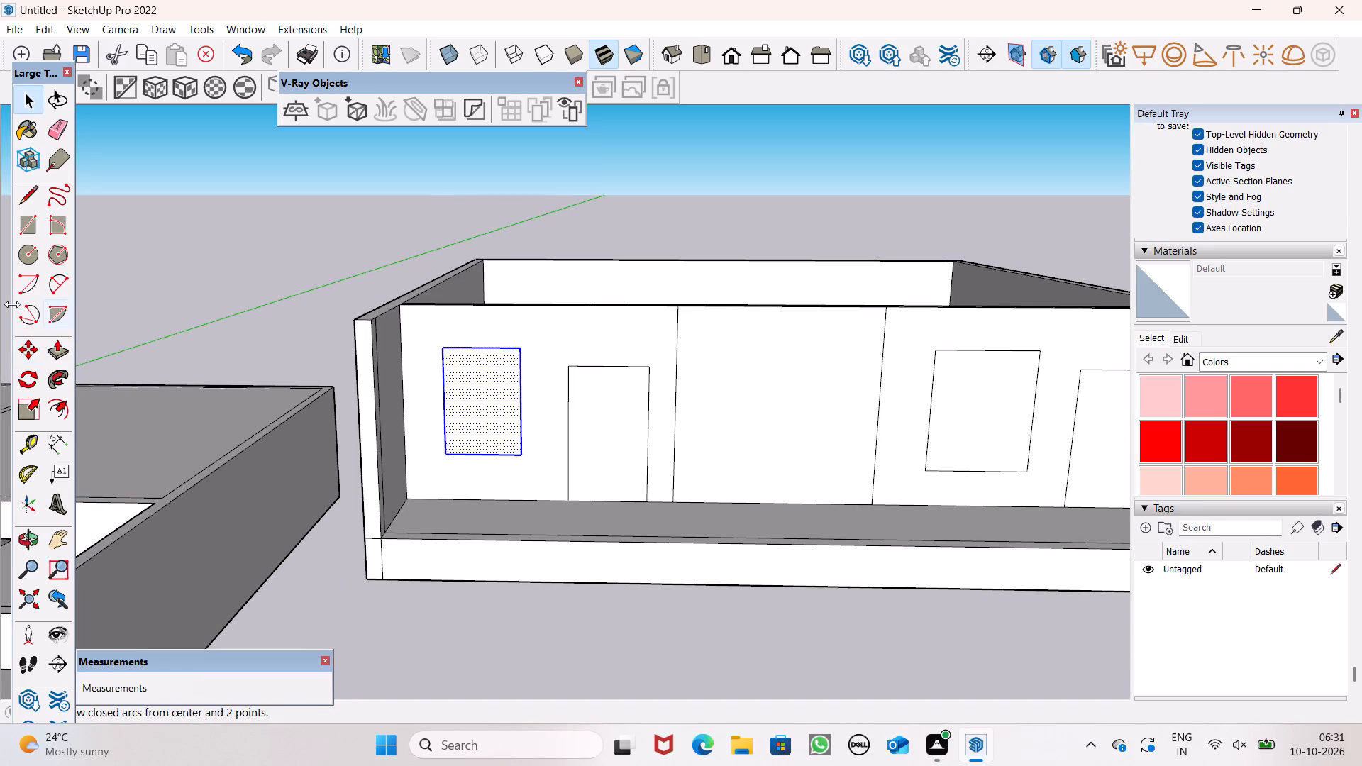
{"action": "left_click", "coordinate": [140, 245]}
Push/Pull the central front wall panel outward by 1'.
{"action": "scroll", "coordinate": [190, 313], "scroll_direction": "down", "scroll_amount": 6}
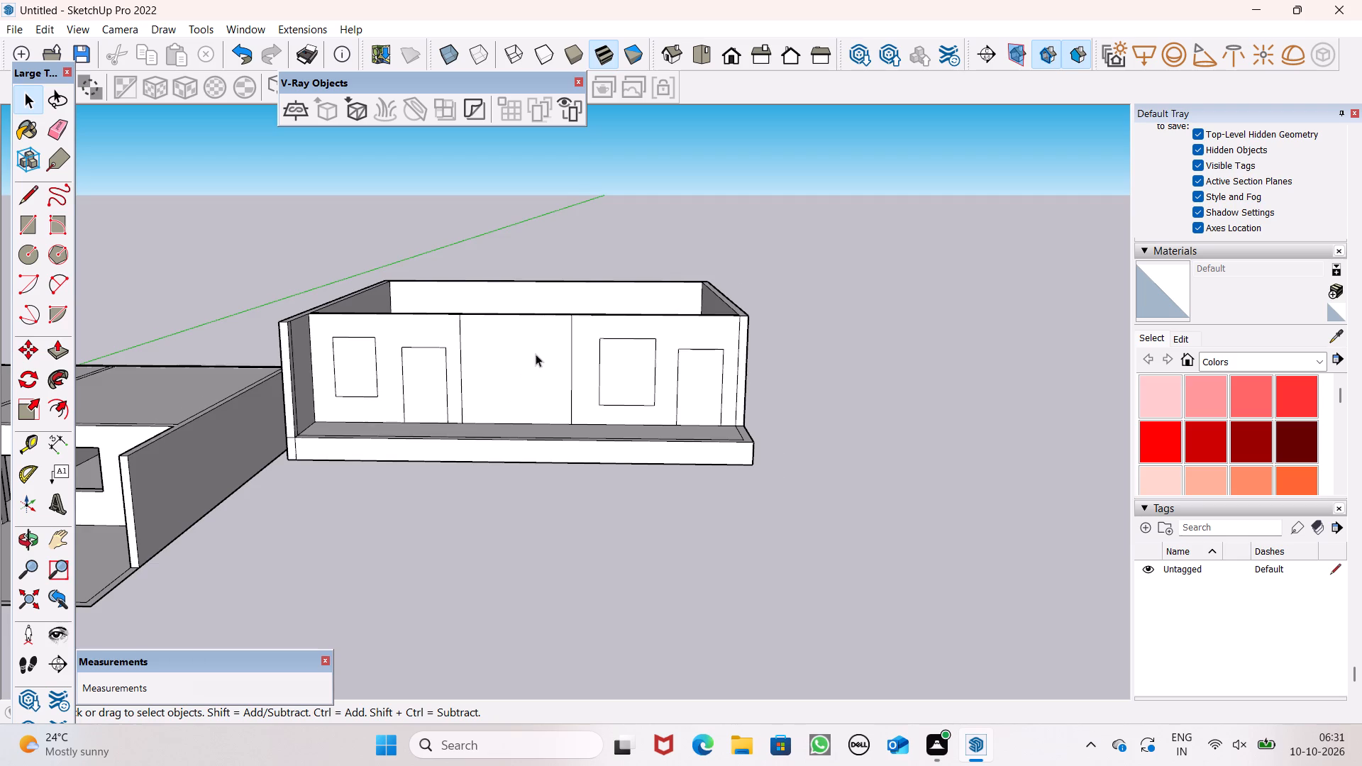
{"action": "scroll", "coordinate": [536, 354], "scroll_direction": "up", "scroll_amount": 2}
{"action": "middle_click_drag", "start_coordinate": [541, 394], "coordinate": [514, 546]}
{"action": "scroll", "coordinate": [458, 399], "scroll_direction": "up", "scroll_amount": 3}
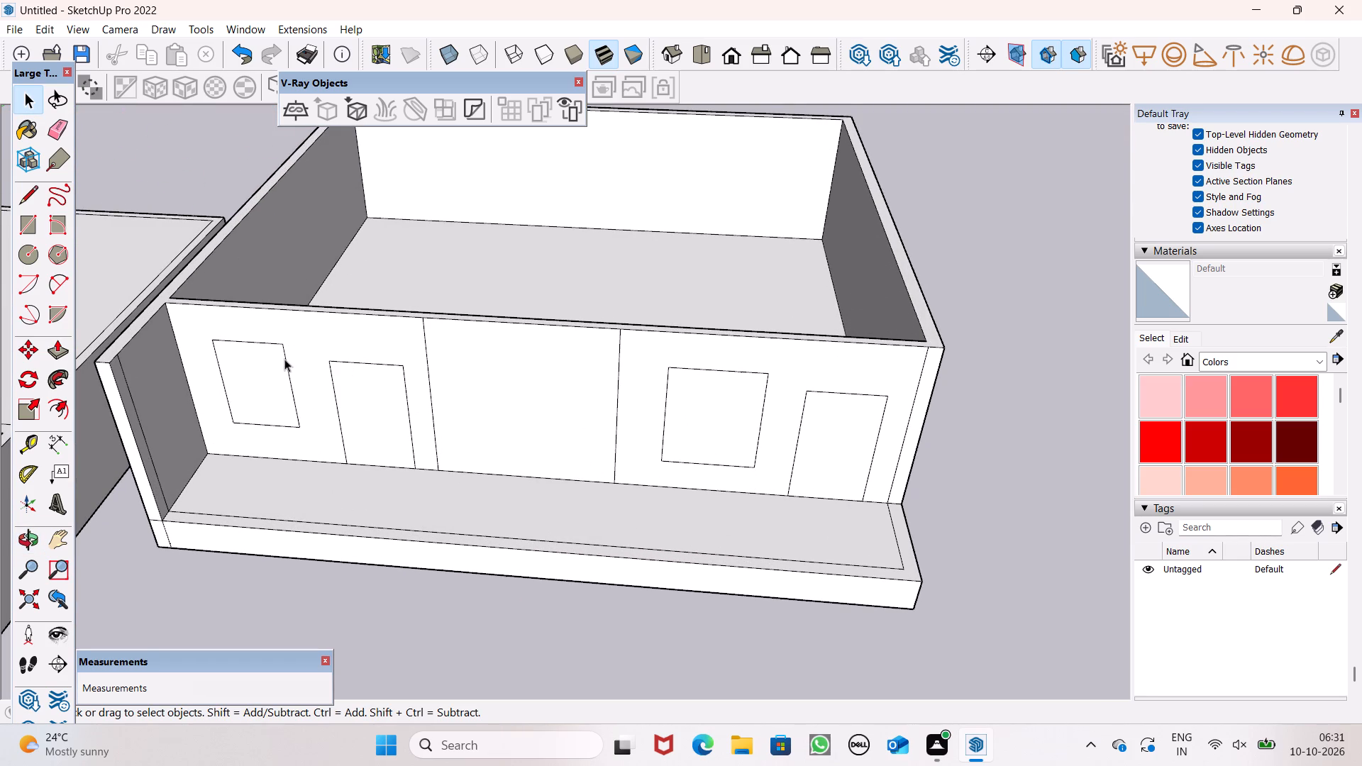
{"action": "left_click", "coordinate": [57, 342]}
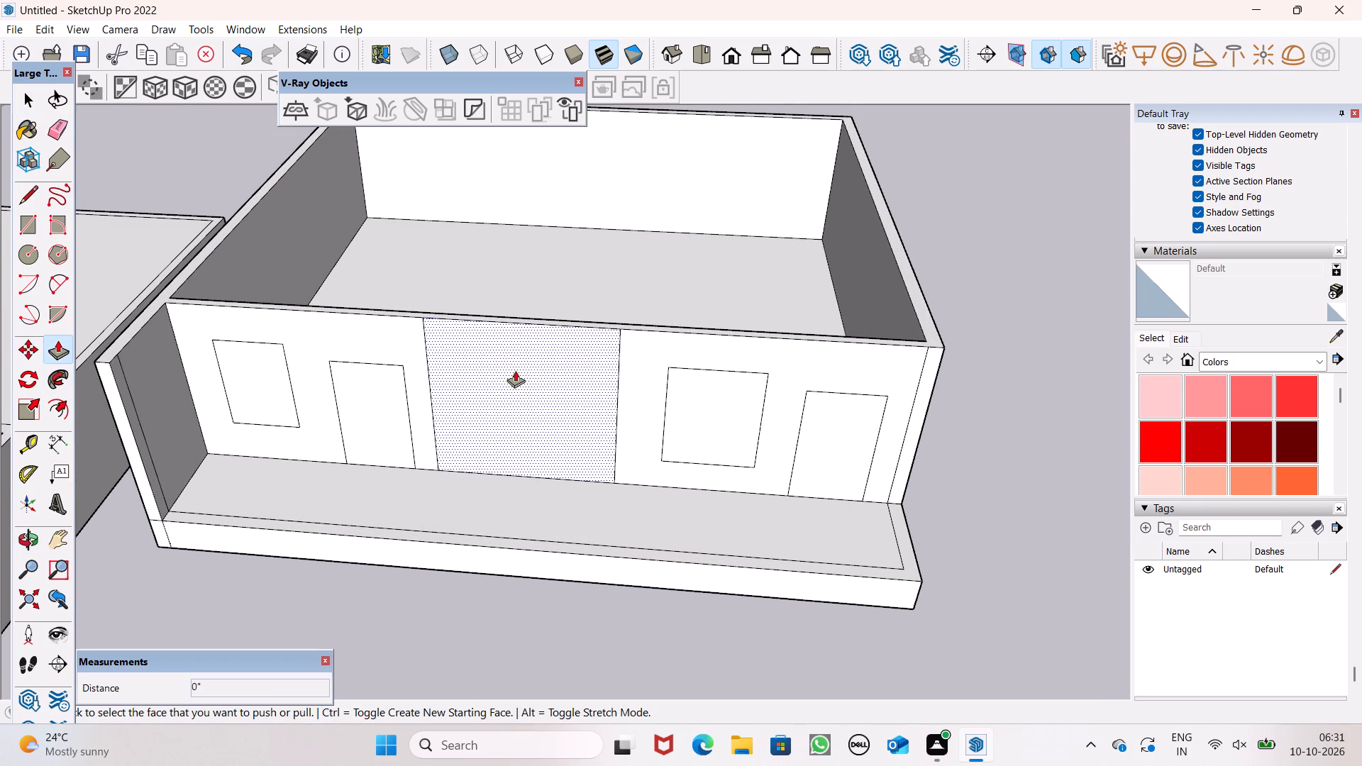
{"action": "left_click_drag", "start_coordinate": [515, 371], "coordinate": [517, 380], "text": "ctrl"}
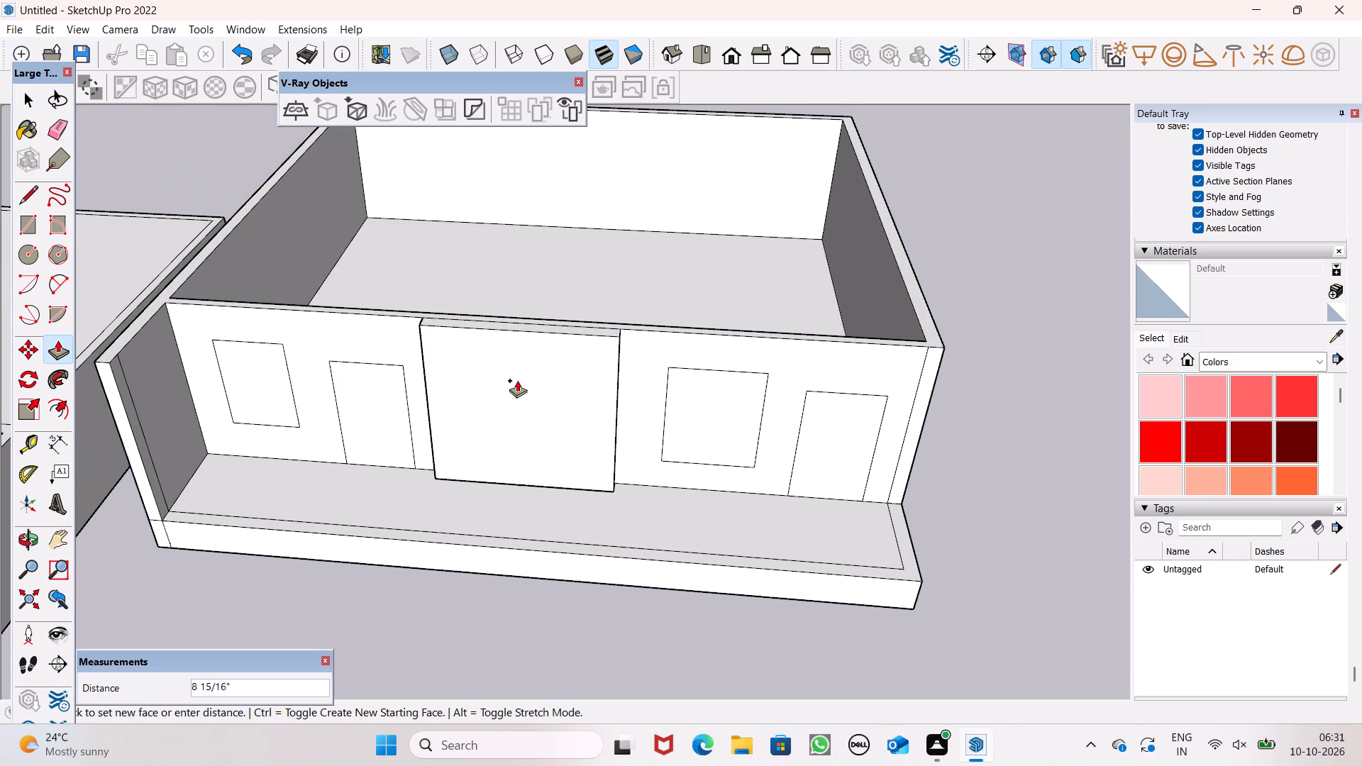
{"action": "left_click_drag", "start_coordinate": [517, 380], "coordinate": [518, 382], "text": "ctrl"}
{"action": "key", "text": "1"}
{"action": "key", "text": "apostrophe"}
{"action": "key", "text": "Return"}
Examine the projecting central panel and the front wall layout from several angles.
{"action": "scroll", "coordinate": [523, 376], "scroll_direction": "down", "scroll_amount": 4}
{"action": "middle_click_drag", "start_coordinate": [543, 425], "coordinate": [548, 330]}
{"action": "scroll", "coordinate": [548, 330], "scroll_direction": "up", "scroll_amount": 1}
{"action": "scroll", "coordinate": [548, 330], "scroll_direction": "down", "scroll_amount": 1}
{"action": "middle_click_drag", "start_coordinate": [547, 386], "coordinate": [373, 404]}
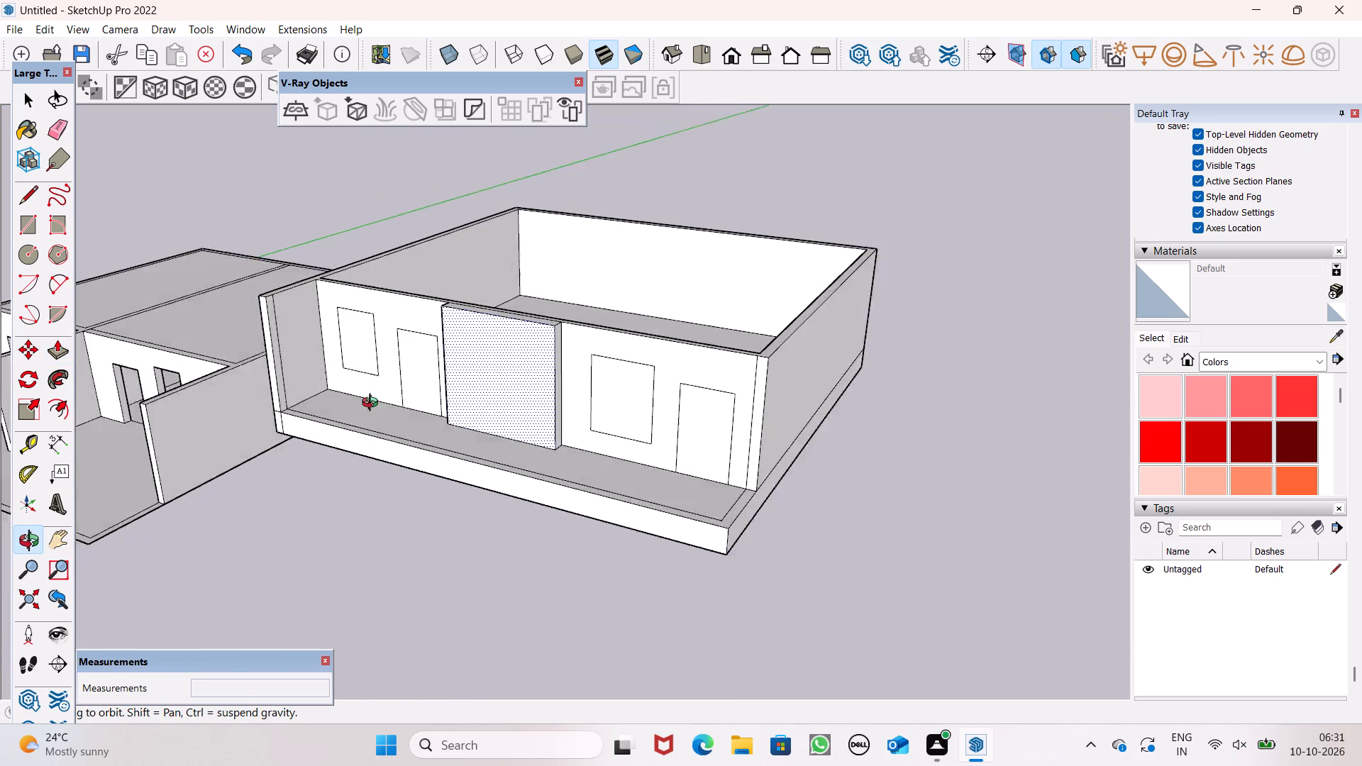
{"action": "middle_click_drag", "start_coordinate": [373, 404], "coordinate": [474, 408]}
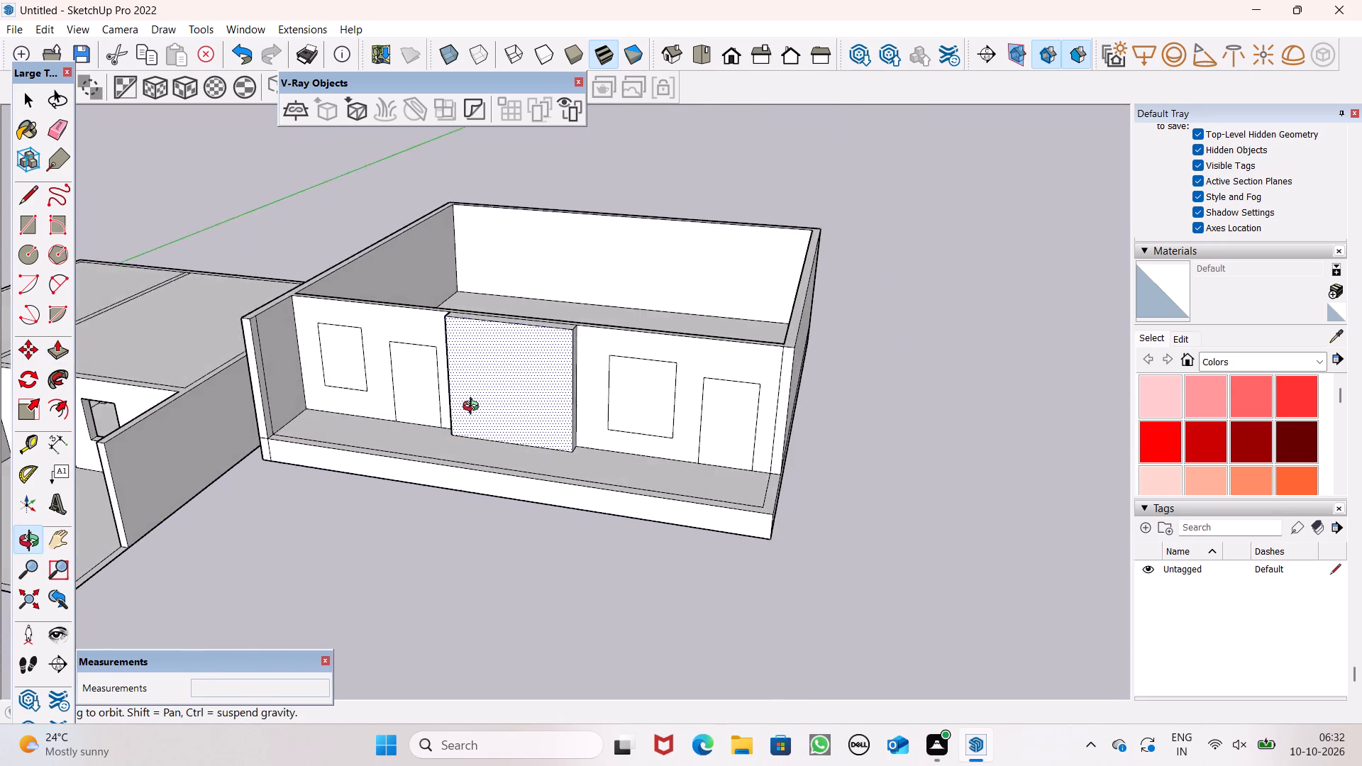
{"action": "middle_click_drag", "start_coordinate": [474, 408], "coordinate": [472, 392]}
{"action": "scroll", "coordinate": [445, 450], "scroll_direction": "down", "scroll_amount": 3}
{"action": "middle_click_drag", "start_coordinate": [507, 462], "coordinate": [566, 475]}
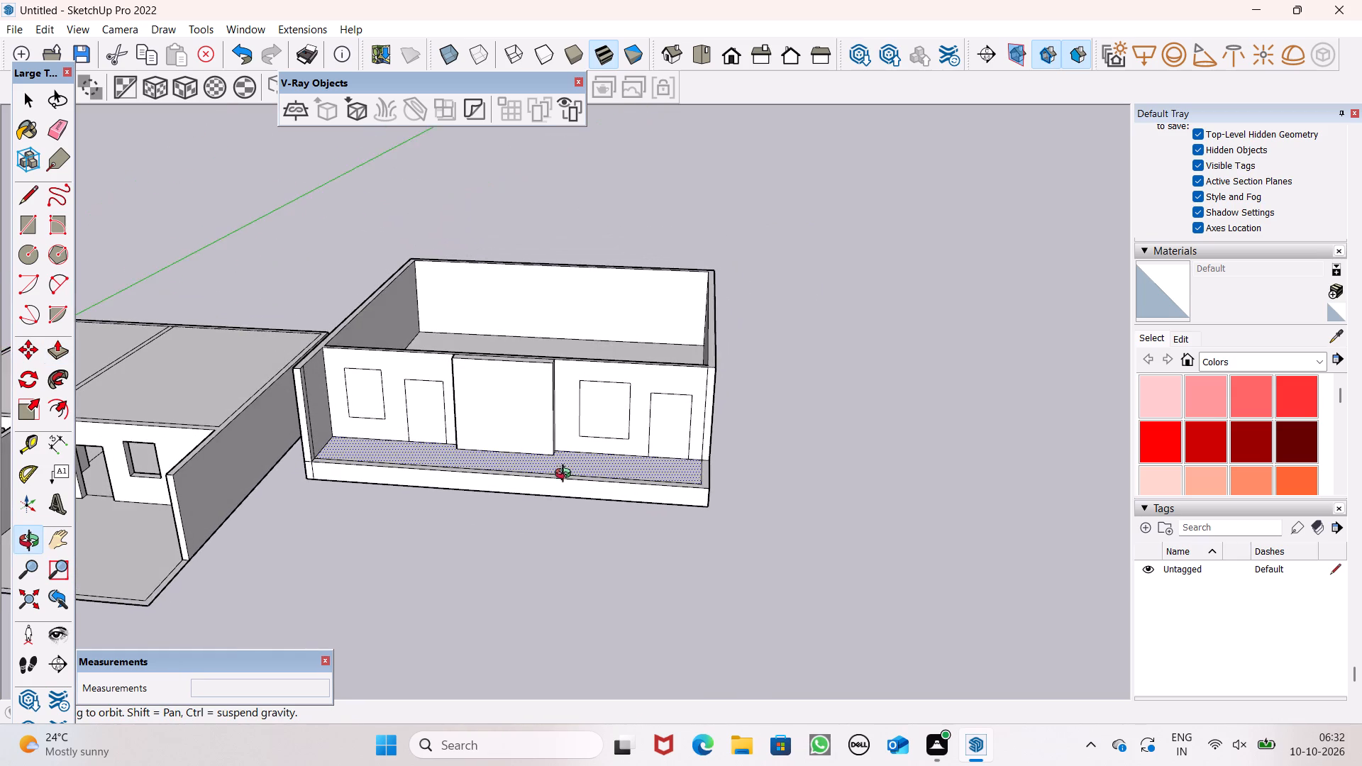
{"action": "middle_click_drag", "start_coordinate": [566, 475], "coordinate": [563, 472]}
Cut the two windows and two doors through the front wall by pushing their faces in 6".
{"action": "left_click", "coordinate": [54, 355]}
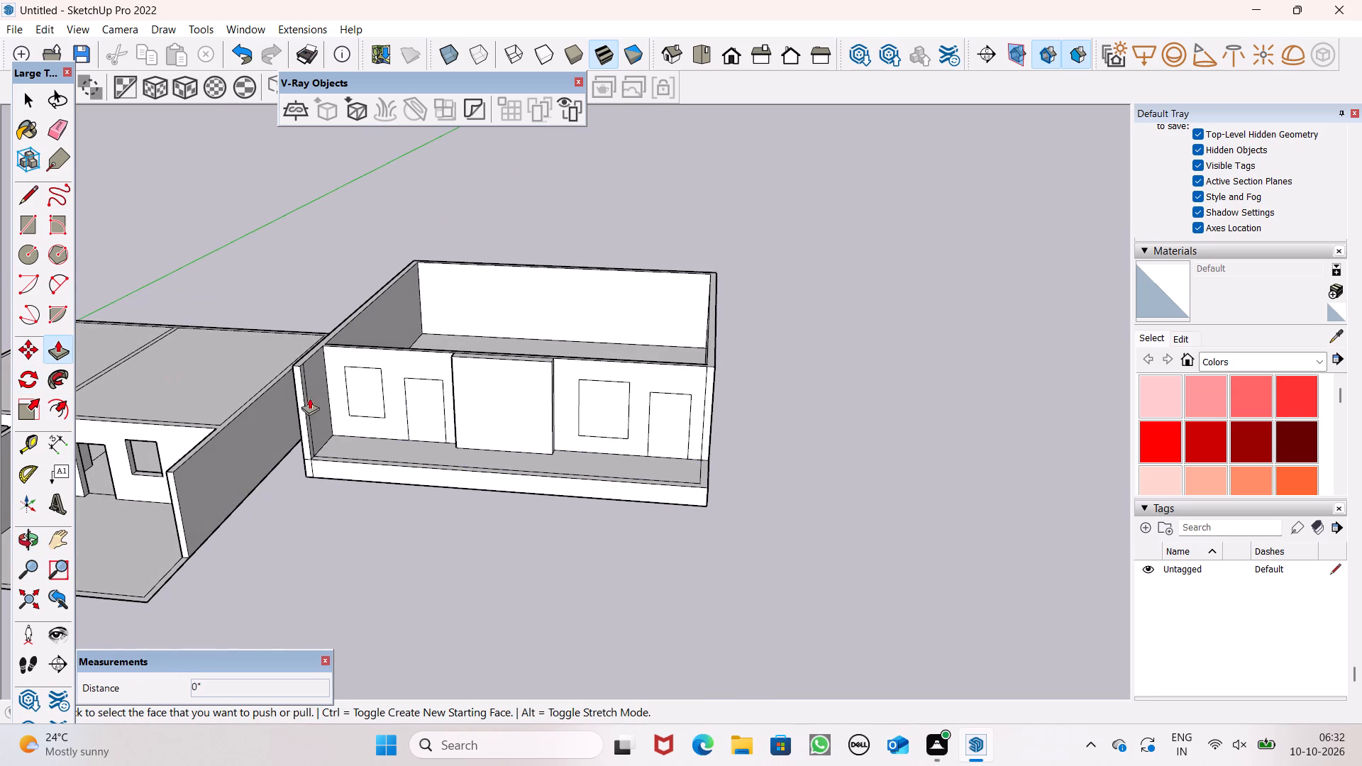
{"action": "scroll", "coordinate": [360, 404], "scroll_direction": "up", "scroll_amount": 6}
{"action": "left_click_drag", "start_coordinate": [372, 405], "coordinate": [395, 396]}
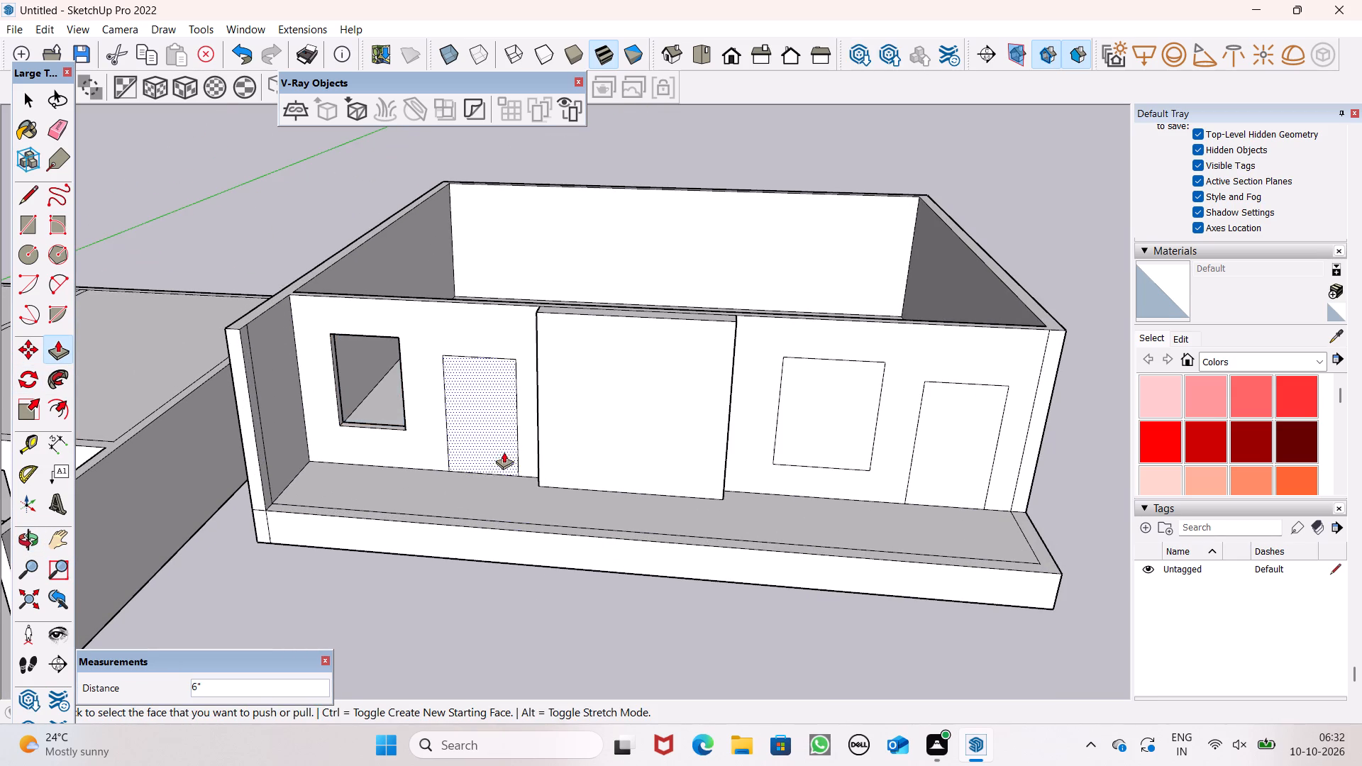
{"action": "left_click_drag", "start_coordinate": [452, 462], "coordinate": [498, 450]}
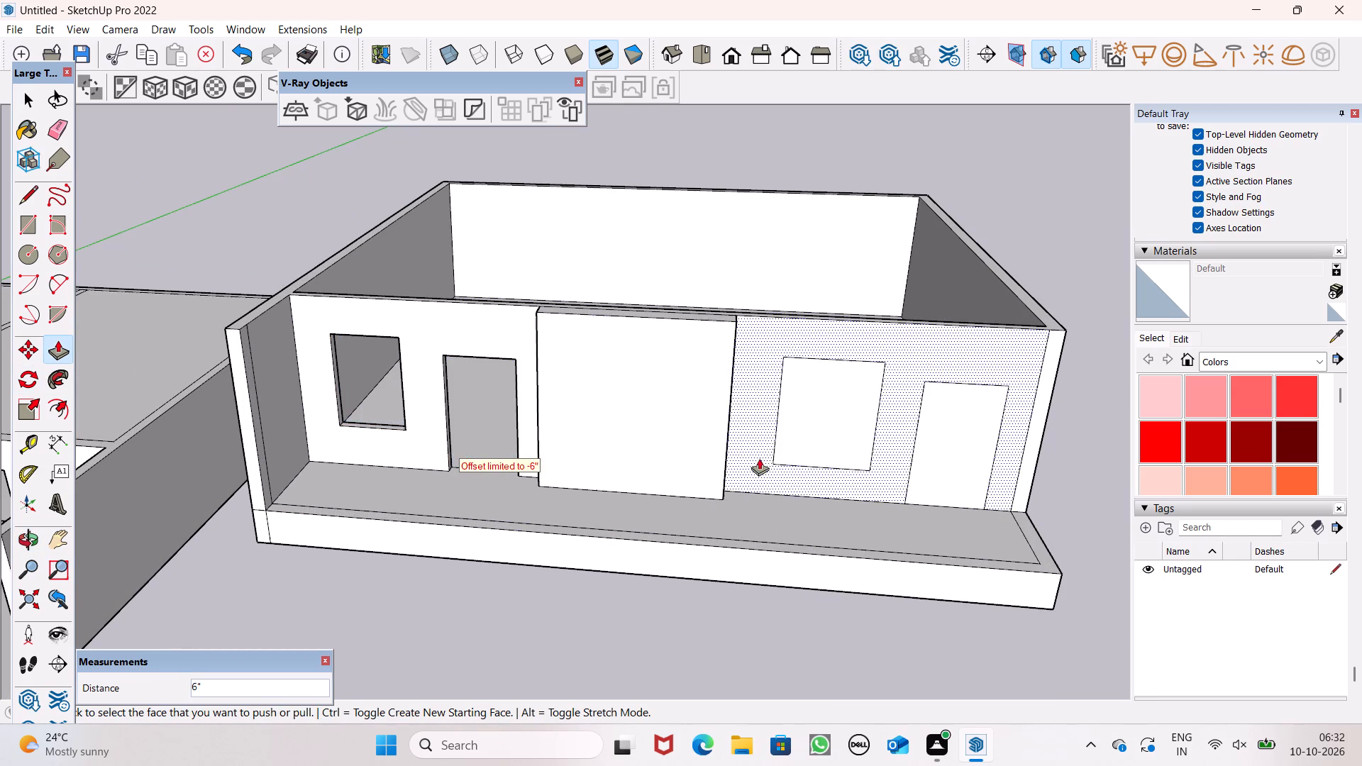
{"action": "left_click_drag", "start_coordinate": [797, 448], "coordinate": [848, 428]}
{"action": "left_click_drag", "start_coordinate": [960, 496], "coordinate": [975, 482]}
Raise the narrow strip along the balcony's front edge by 9".
{"action": "scroll", "coordinate": [295, 457], "scroll_direction": "down", "scroll_amount": 2}
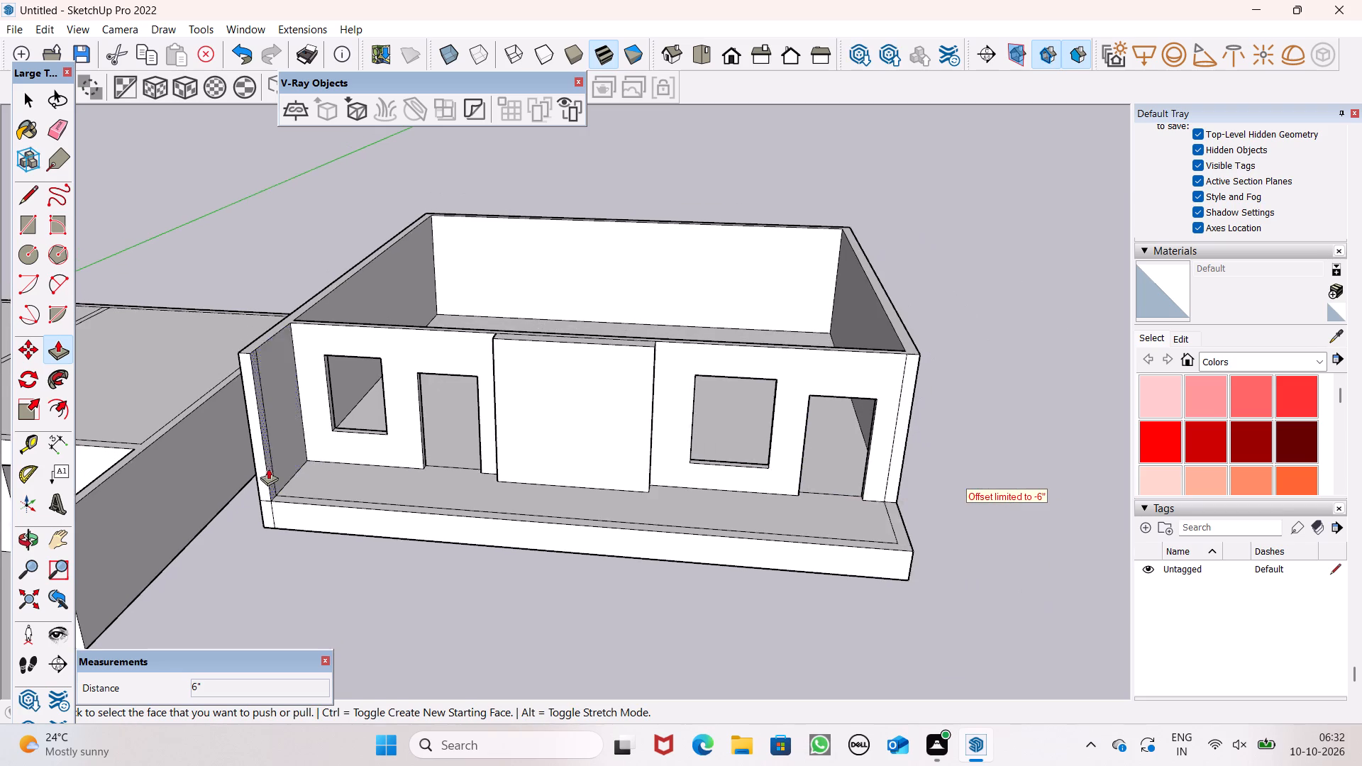
{"action": "scroll", "coordinate": [267, 468], "scroll_direction": "down", "scroll_amount": 2}
{"action": "middle_click_drag", "start_coordinate": [324, 515], "coordinate": [338, 556]}
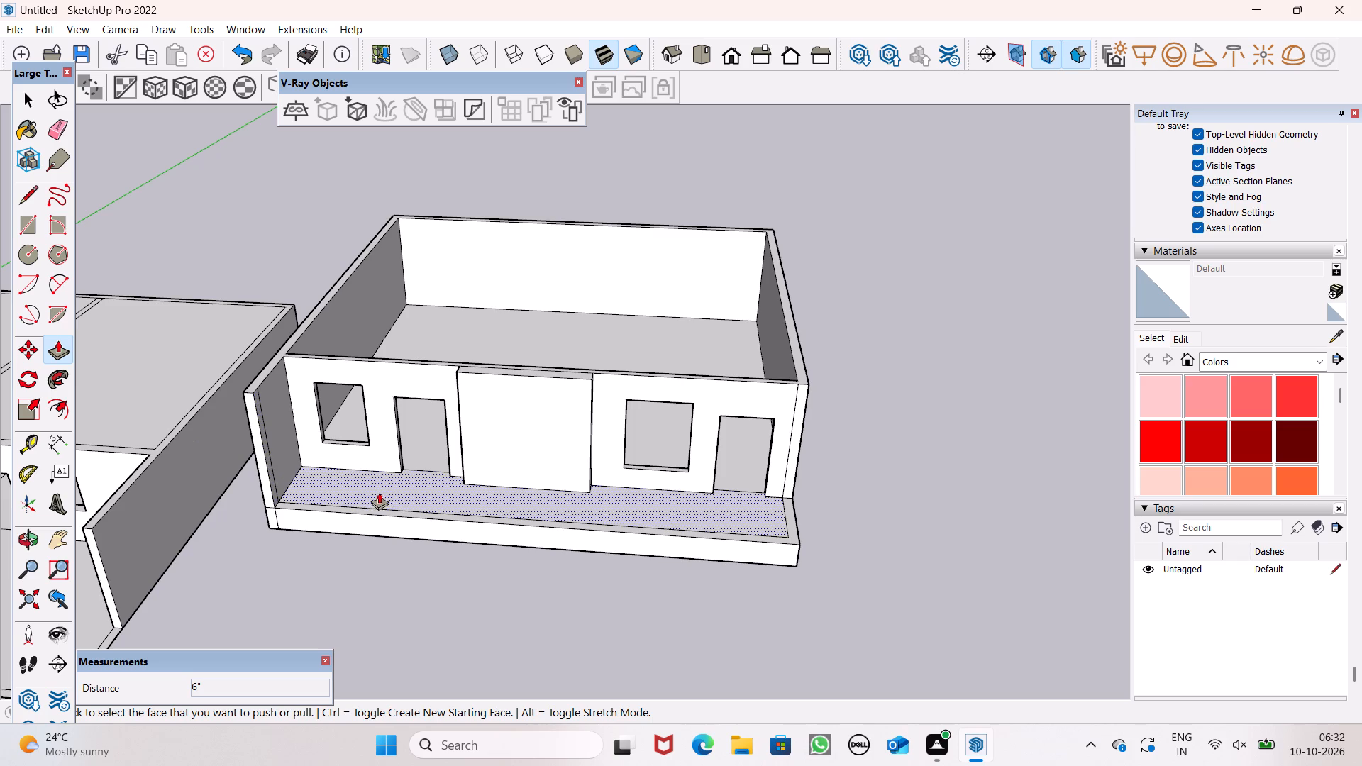
{"action": "scroll", "coordinate": [236, 521], "scroll_direction": "up", "scroll_amount": 5}
{"action": "scroll", "coordinate": [411, 503], "scroll_direction": "up", "scroll_amount": 4}
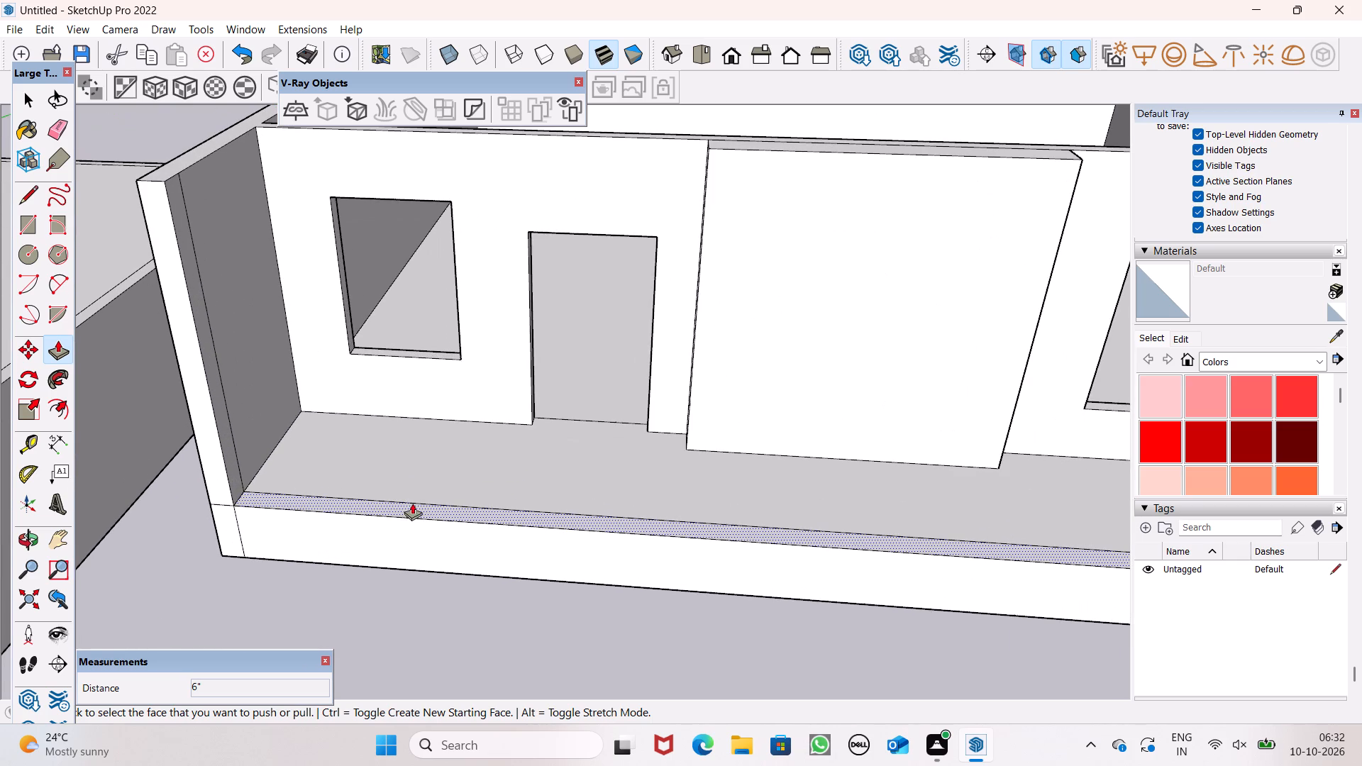
{"action": "left_click_drag", "start_coordinate": [404, 504], "coordinate": [404, 487]}
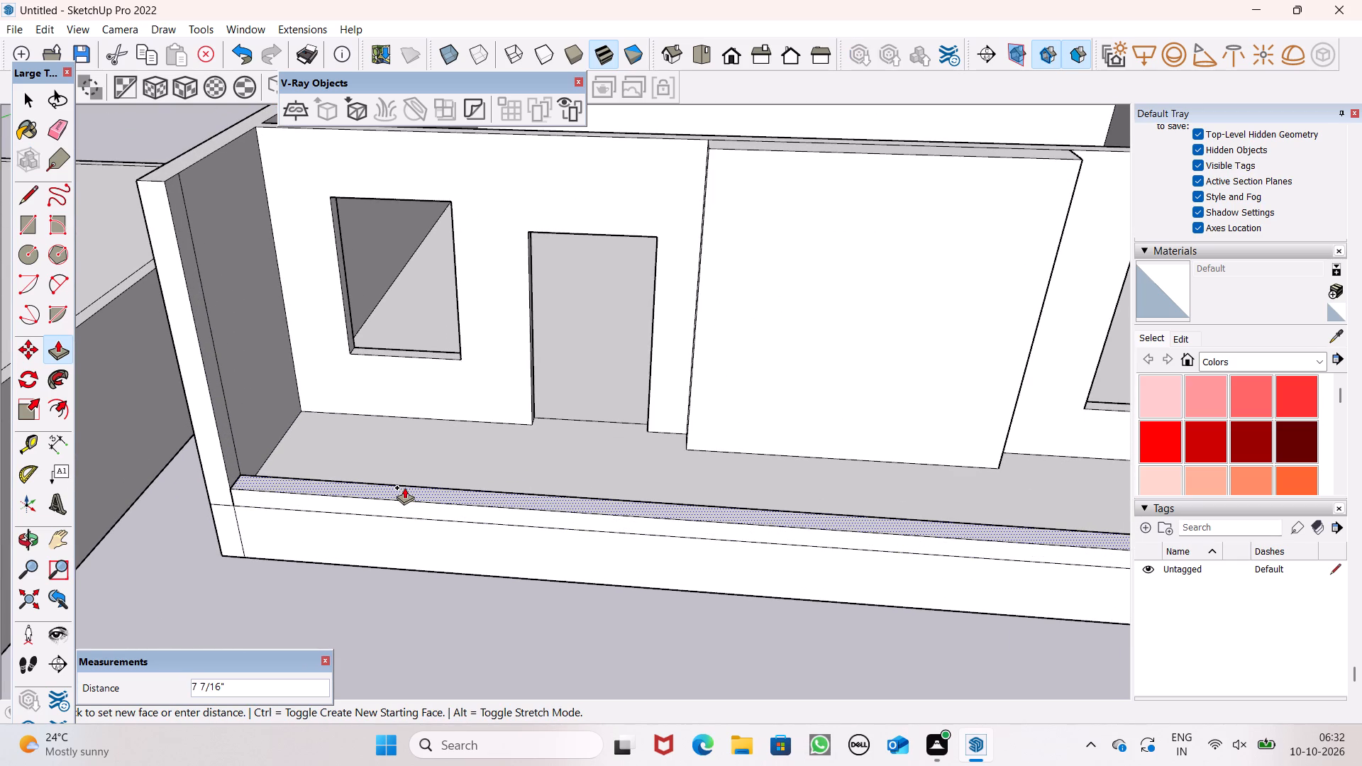
{"action": "left_click_drag", "start_coordinate": [404, 487], "coordinate": [405, 484]}
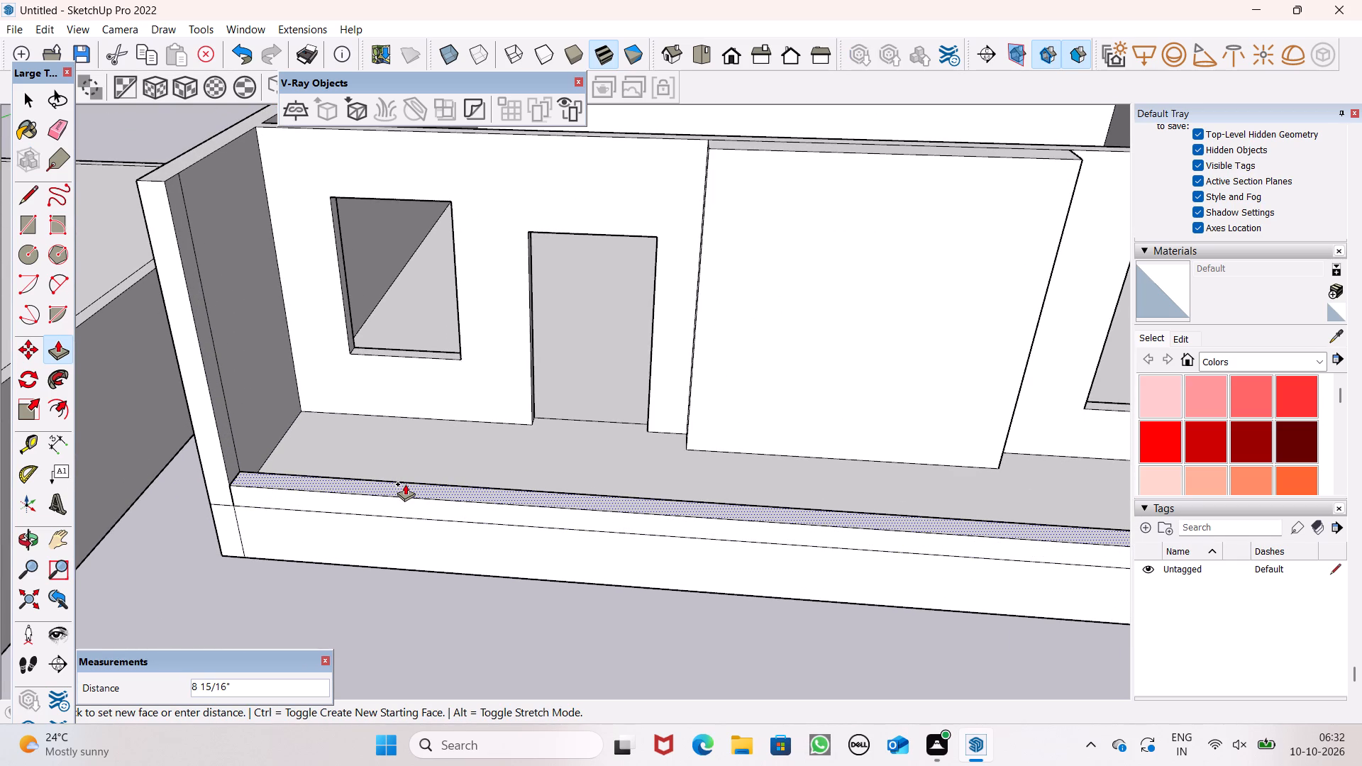
{"action": "left_click_drag", "start_coordinate": [405, 484], "coordinate": [407, 482]}
{"action": "key", "text": "9"}
{"action": "key", "text": "shift+quotedbl"}
{"action": "key", "text": "Return"}
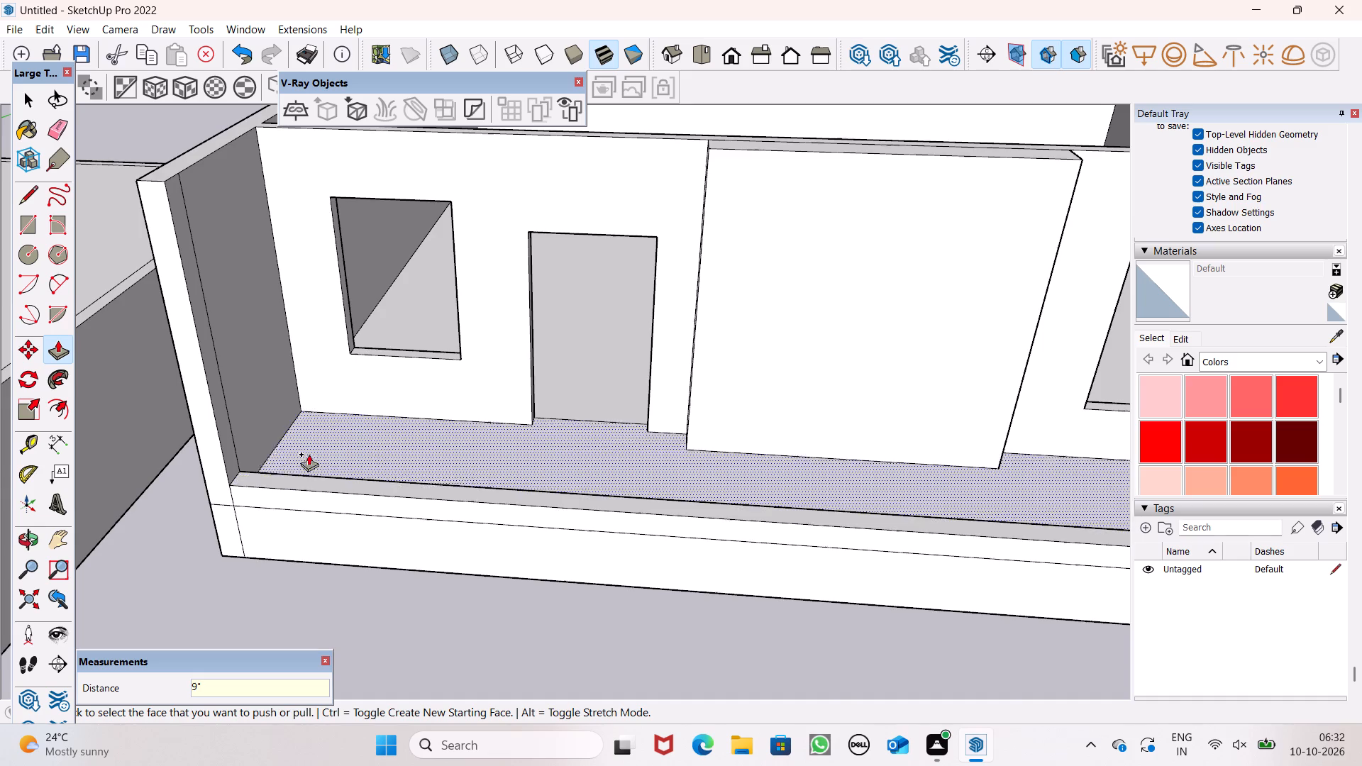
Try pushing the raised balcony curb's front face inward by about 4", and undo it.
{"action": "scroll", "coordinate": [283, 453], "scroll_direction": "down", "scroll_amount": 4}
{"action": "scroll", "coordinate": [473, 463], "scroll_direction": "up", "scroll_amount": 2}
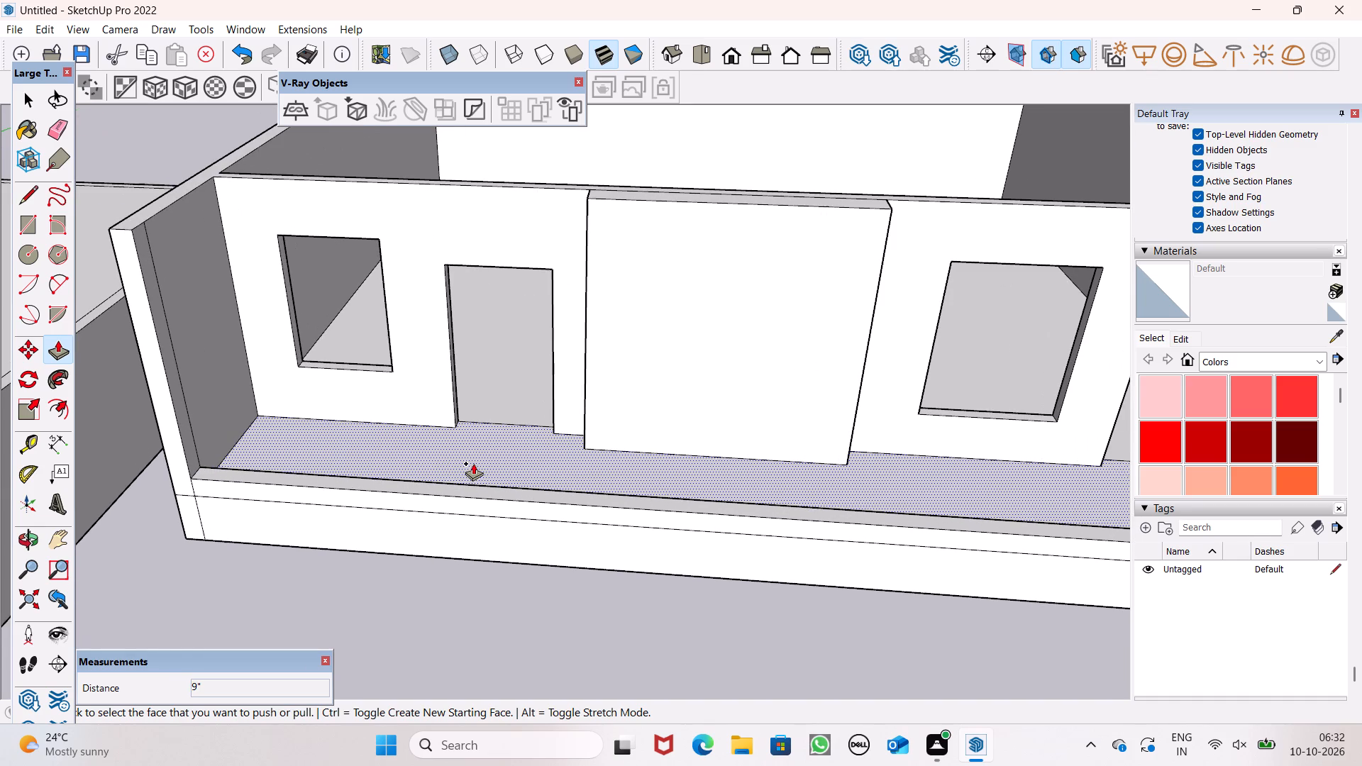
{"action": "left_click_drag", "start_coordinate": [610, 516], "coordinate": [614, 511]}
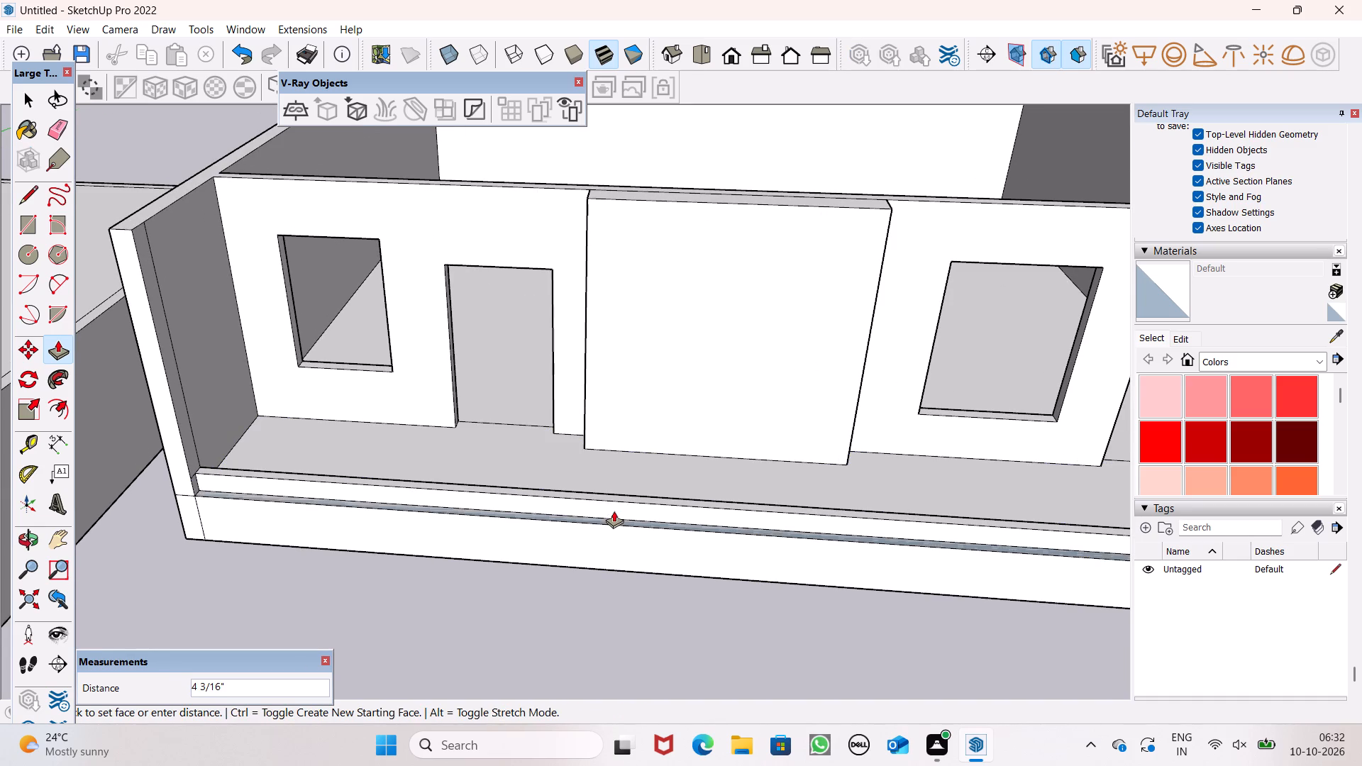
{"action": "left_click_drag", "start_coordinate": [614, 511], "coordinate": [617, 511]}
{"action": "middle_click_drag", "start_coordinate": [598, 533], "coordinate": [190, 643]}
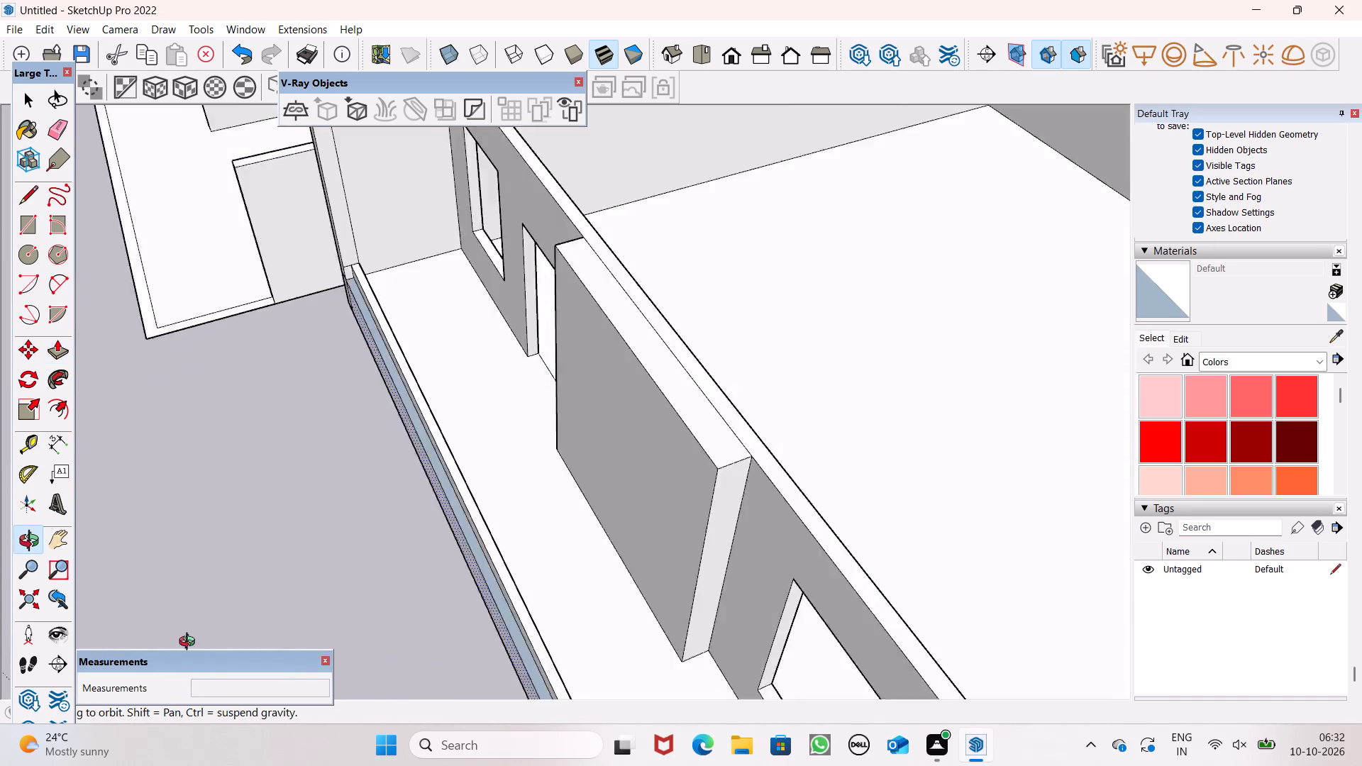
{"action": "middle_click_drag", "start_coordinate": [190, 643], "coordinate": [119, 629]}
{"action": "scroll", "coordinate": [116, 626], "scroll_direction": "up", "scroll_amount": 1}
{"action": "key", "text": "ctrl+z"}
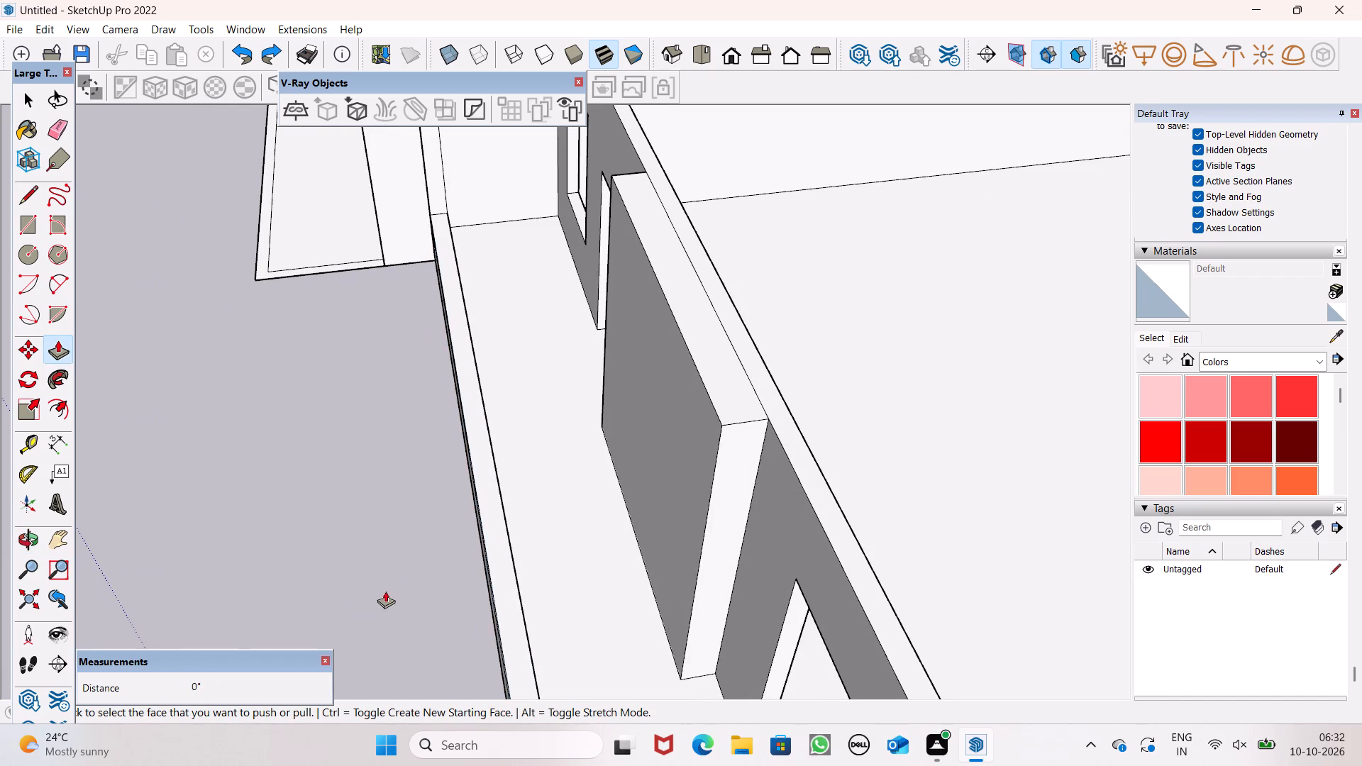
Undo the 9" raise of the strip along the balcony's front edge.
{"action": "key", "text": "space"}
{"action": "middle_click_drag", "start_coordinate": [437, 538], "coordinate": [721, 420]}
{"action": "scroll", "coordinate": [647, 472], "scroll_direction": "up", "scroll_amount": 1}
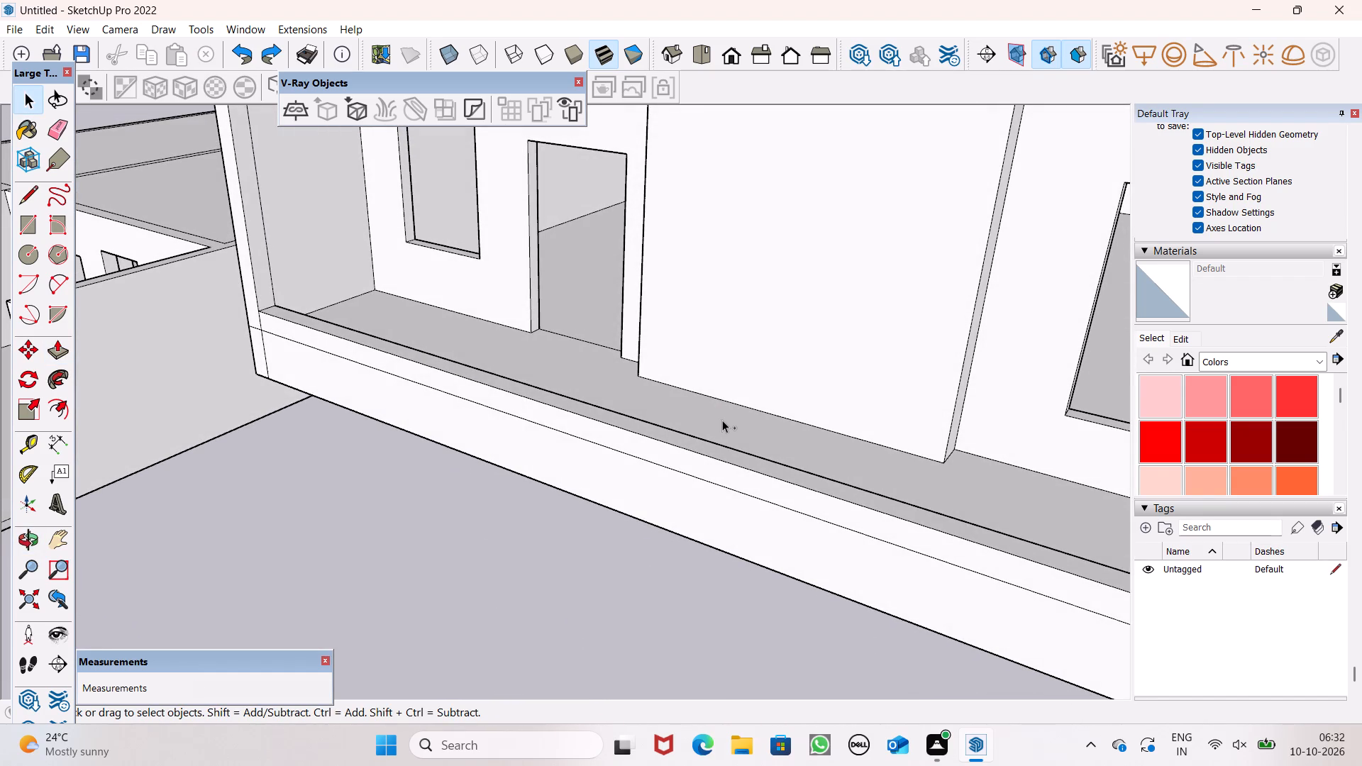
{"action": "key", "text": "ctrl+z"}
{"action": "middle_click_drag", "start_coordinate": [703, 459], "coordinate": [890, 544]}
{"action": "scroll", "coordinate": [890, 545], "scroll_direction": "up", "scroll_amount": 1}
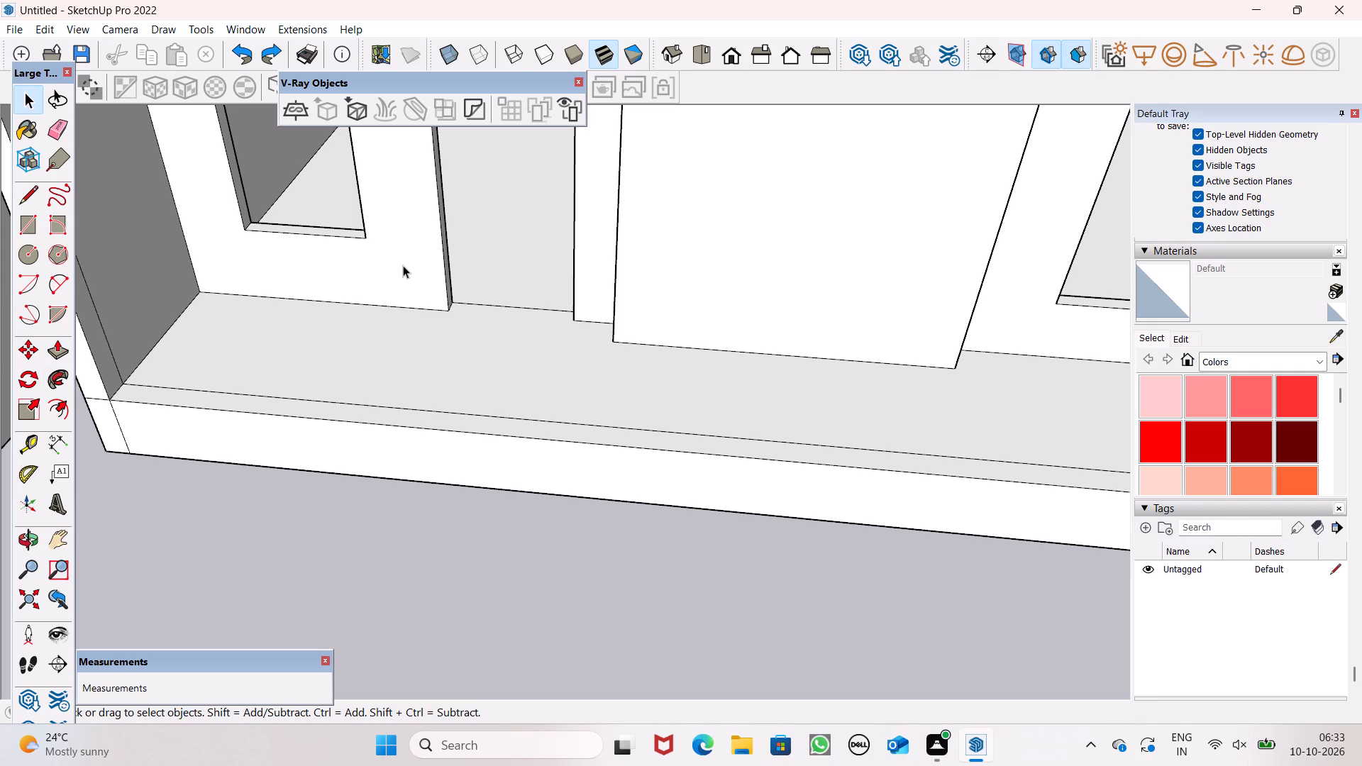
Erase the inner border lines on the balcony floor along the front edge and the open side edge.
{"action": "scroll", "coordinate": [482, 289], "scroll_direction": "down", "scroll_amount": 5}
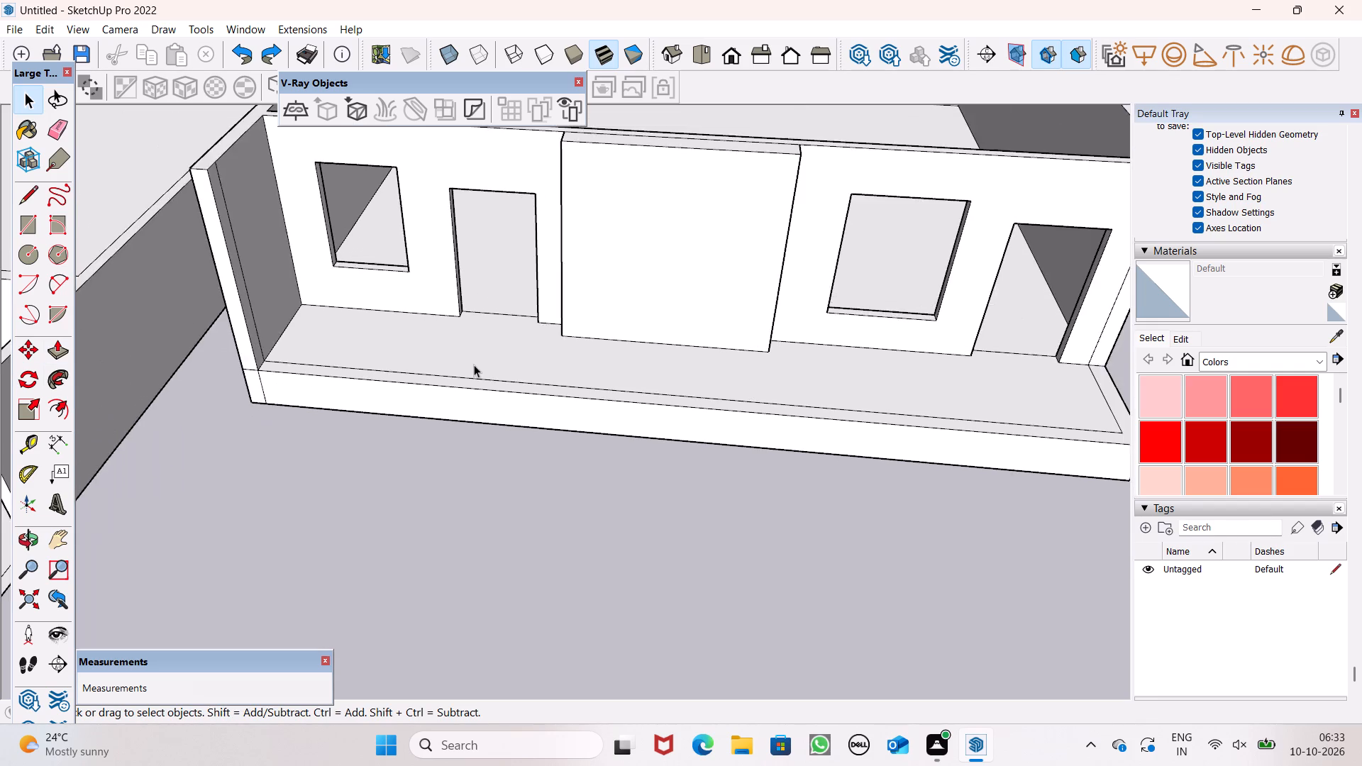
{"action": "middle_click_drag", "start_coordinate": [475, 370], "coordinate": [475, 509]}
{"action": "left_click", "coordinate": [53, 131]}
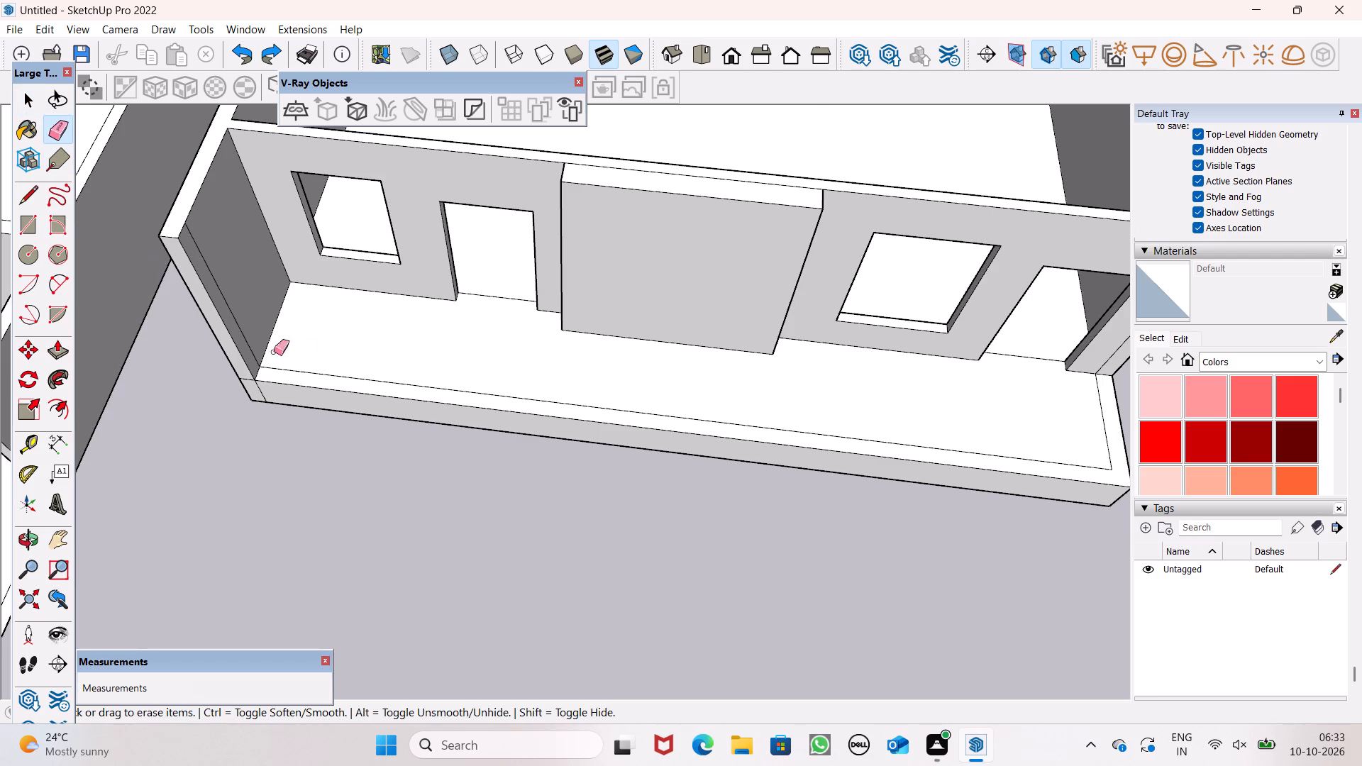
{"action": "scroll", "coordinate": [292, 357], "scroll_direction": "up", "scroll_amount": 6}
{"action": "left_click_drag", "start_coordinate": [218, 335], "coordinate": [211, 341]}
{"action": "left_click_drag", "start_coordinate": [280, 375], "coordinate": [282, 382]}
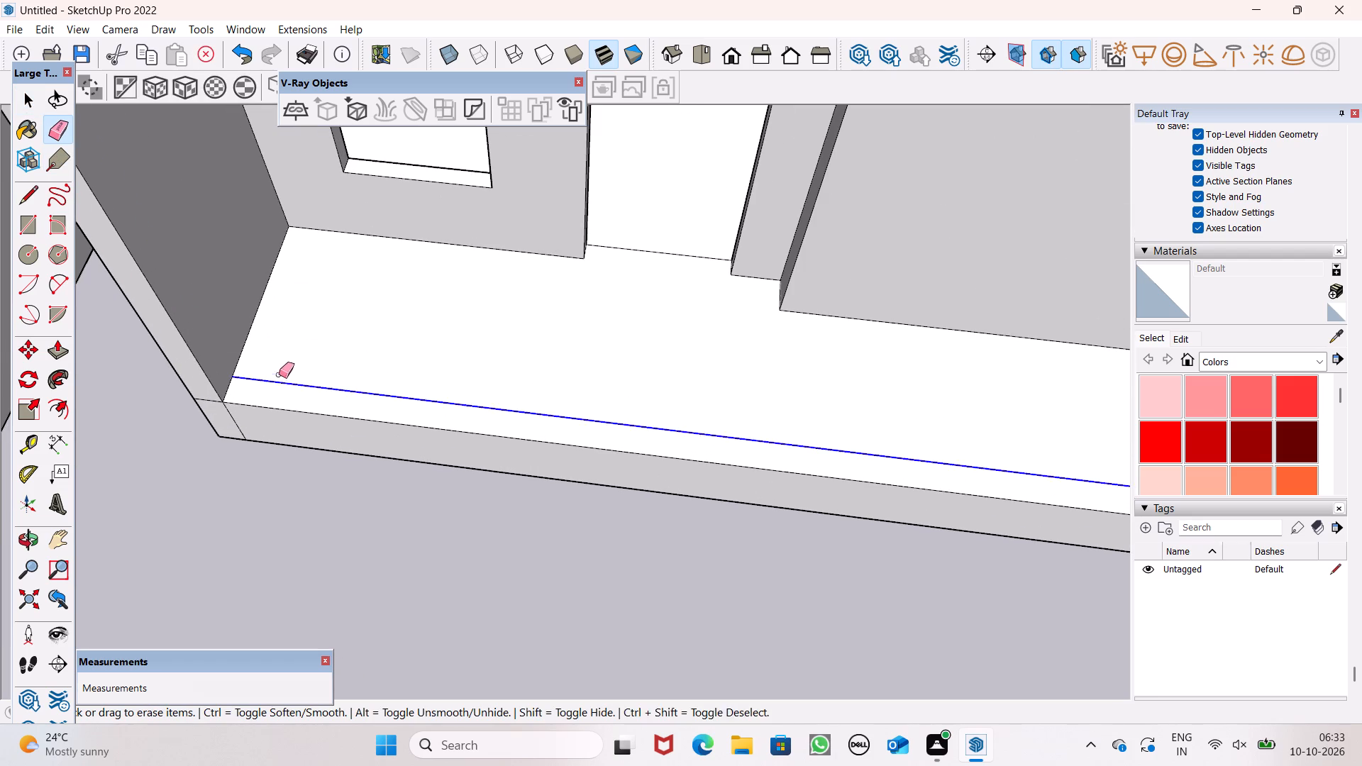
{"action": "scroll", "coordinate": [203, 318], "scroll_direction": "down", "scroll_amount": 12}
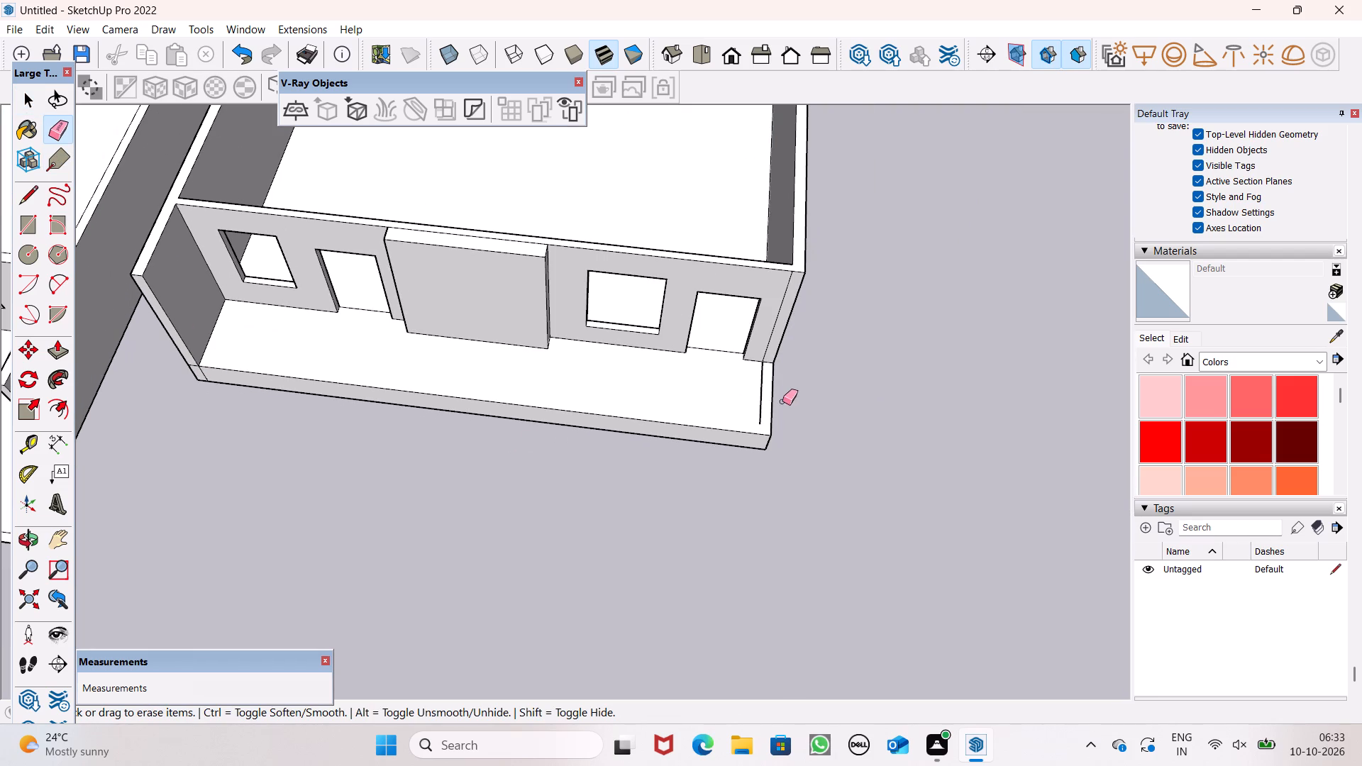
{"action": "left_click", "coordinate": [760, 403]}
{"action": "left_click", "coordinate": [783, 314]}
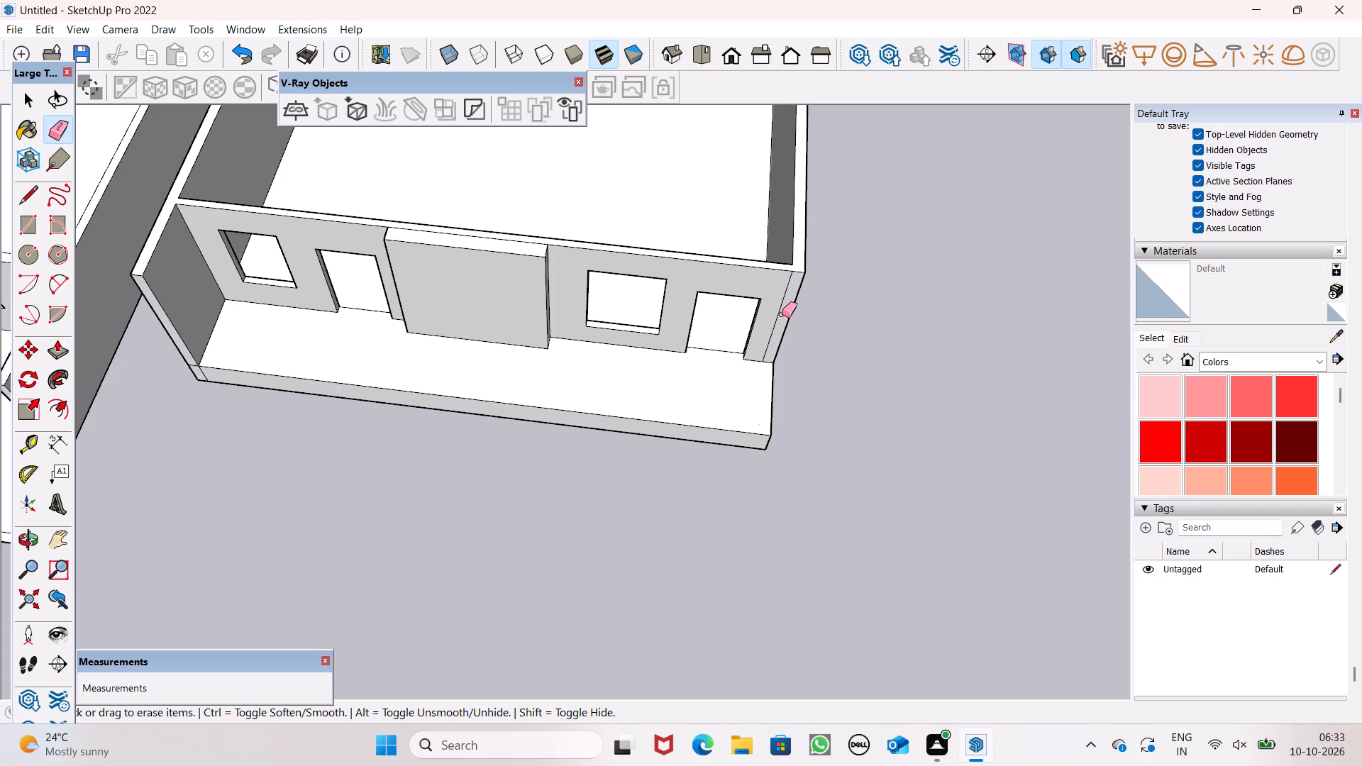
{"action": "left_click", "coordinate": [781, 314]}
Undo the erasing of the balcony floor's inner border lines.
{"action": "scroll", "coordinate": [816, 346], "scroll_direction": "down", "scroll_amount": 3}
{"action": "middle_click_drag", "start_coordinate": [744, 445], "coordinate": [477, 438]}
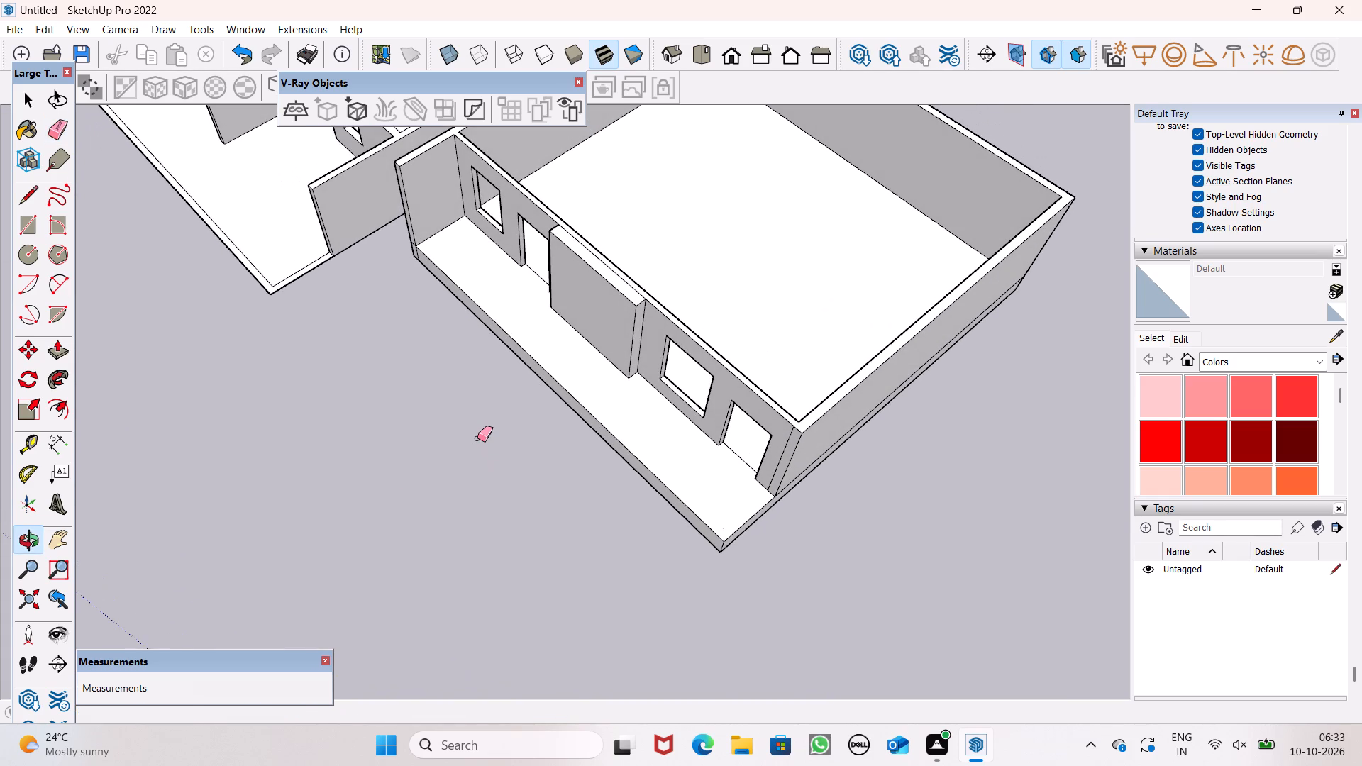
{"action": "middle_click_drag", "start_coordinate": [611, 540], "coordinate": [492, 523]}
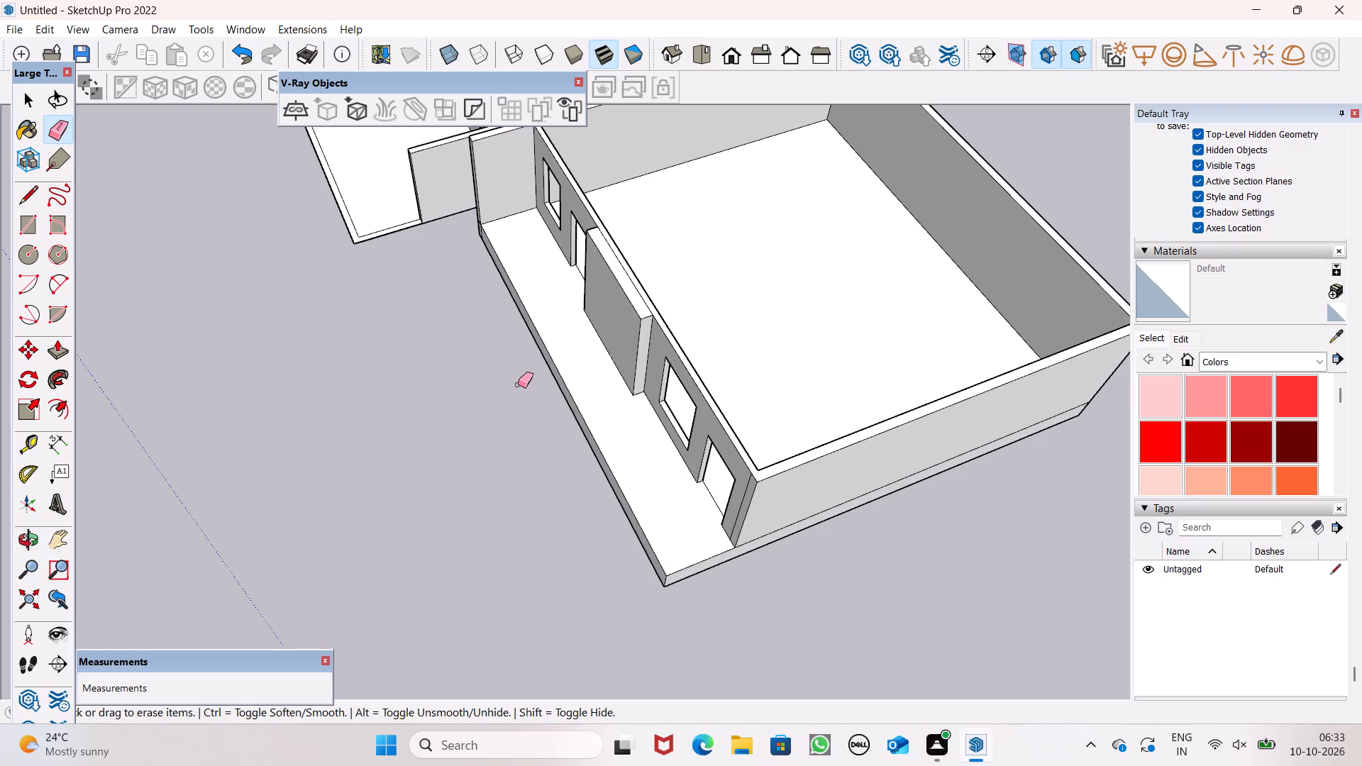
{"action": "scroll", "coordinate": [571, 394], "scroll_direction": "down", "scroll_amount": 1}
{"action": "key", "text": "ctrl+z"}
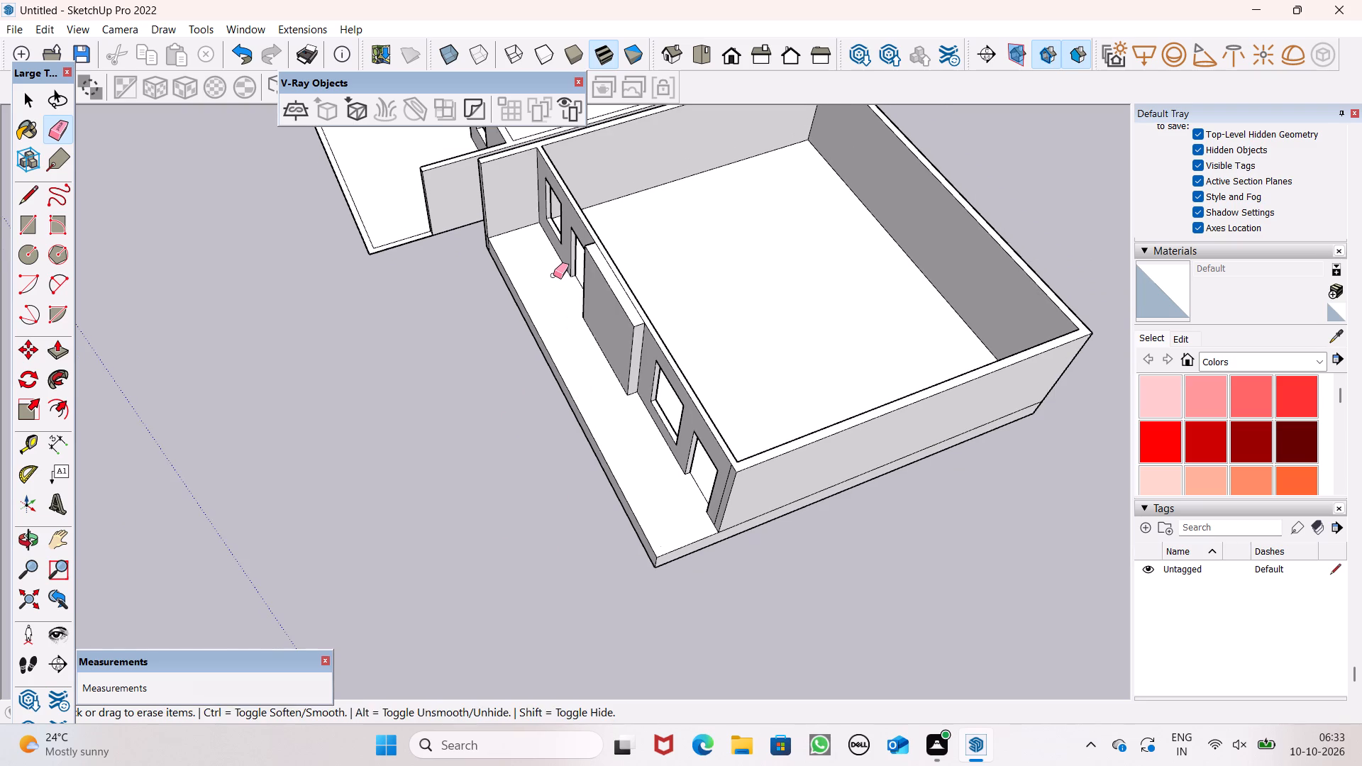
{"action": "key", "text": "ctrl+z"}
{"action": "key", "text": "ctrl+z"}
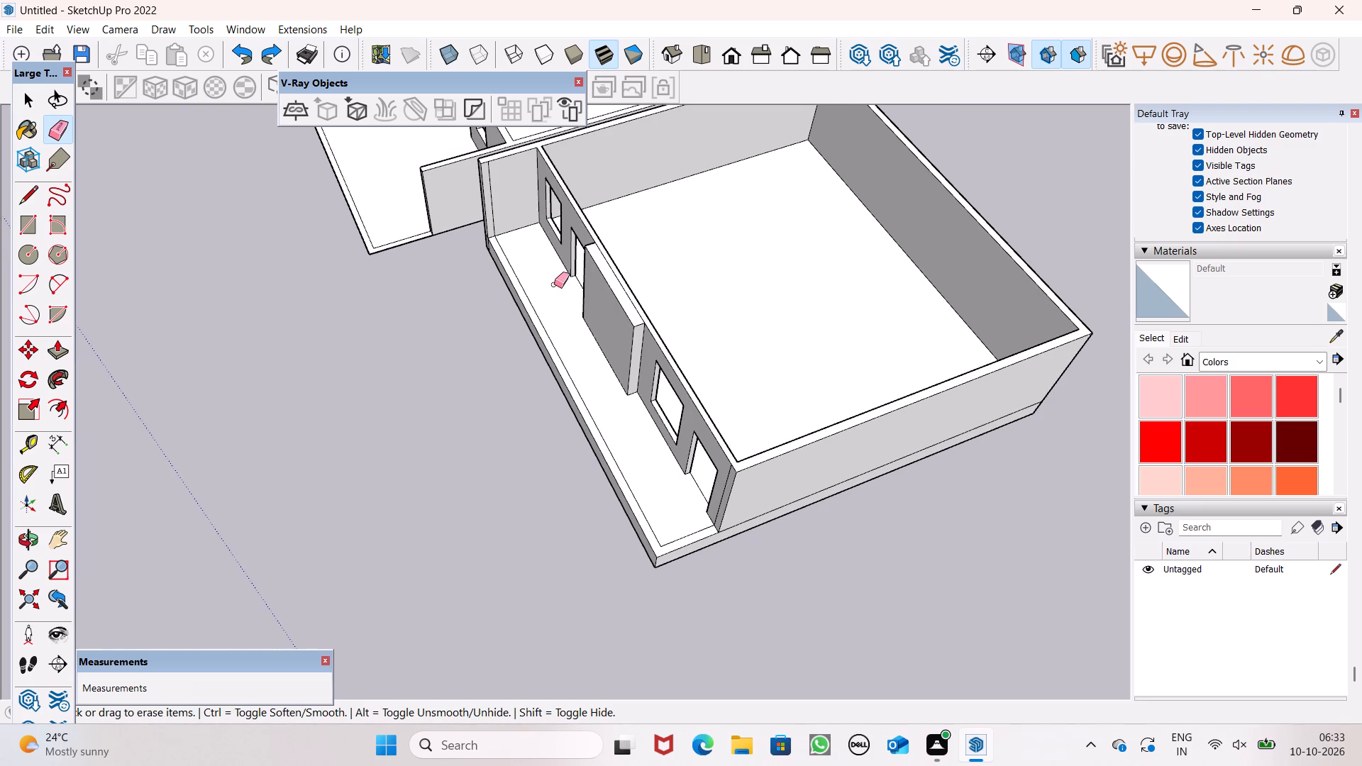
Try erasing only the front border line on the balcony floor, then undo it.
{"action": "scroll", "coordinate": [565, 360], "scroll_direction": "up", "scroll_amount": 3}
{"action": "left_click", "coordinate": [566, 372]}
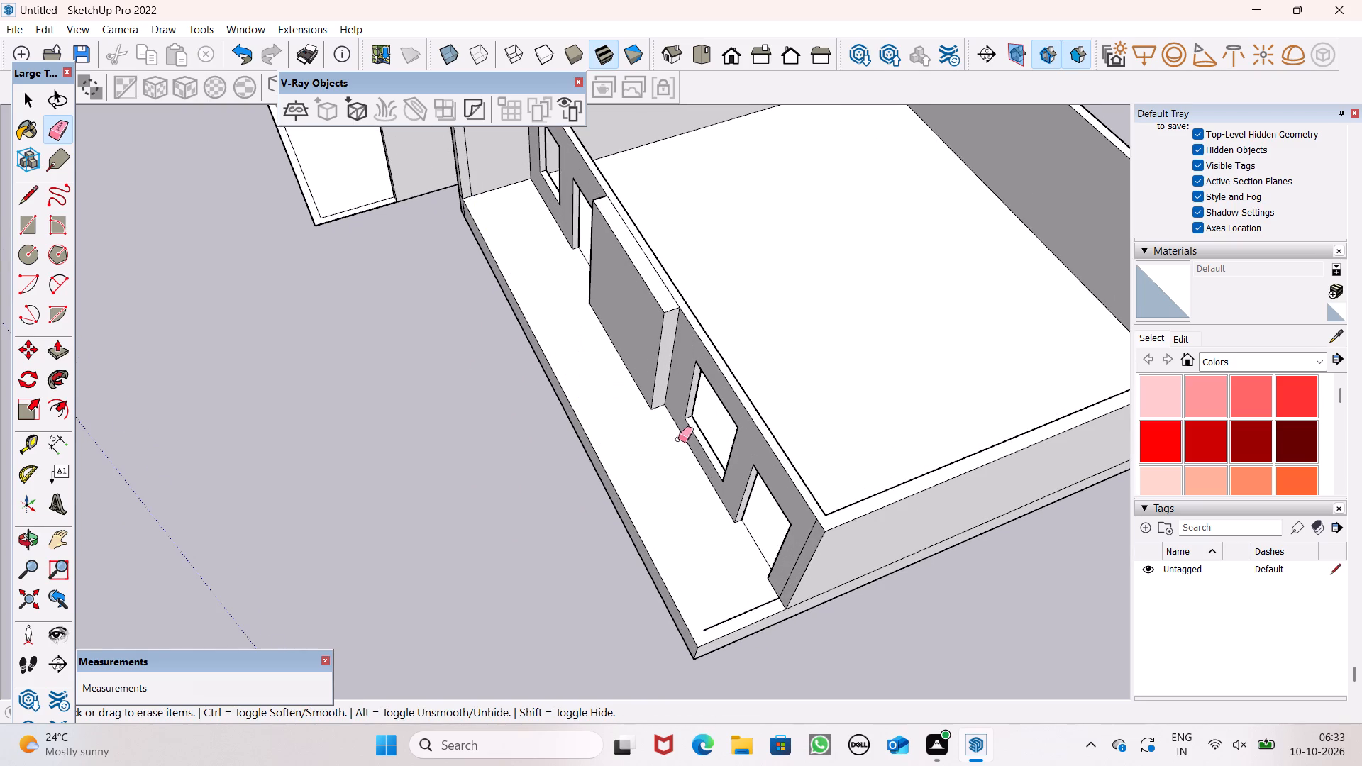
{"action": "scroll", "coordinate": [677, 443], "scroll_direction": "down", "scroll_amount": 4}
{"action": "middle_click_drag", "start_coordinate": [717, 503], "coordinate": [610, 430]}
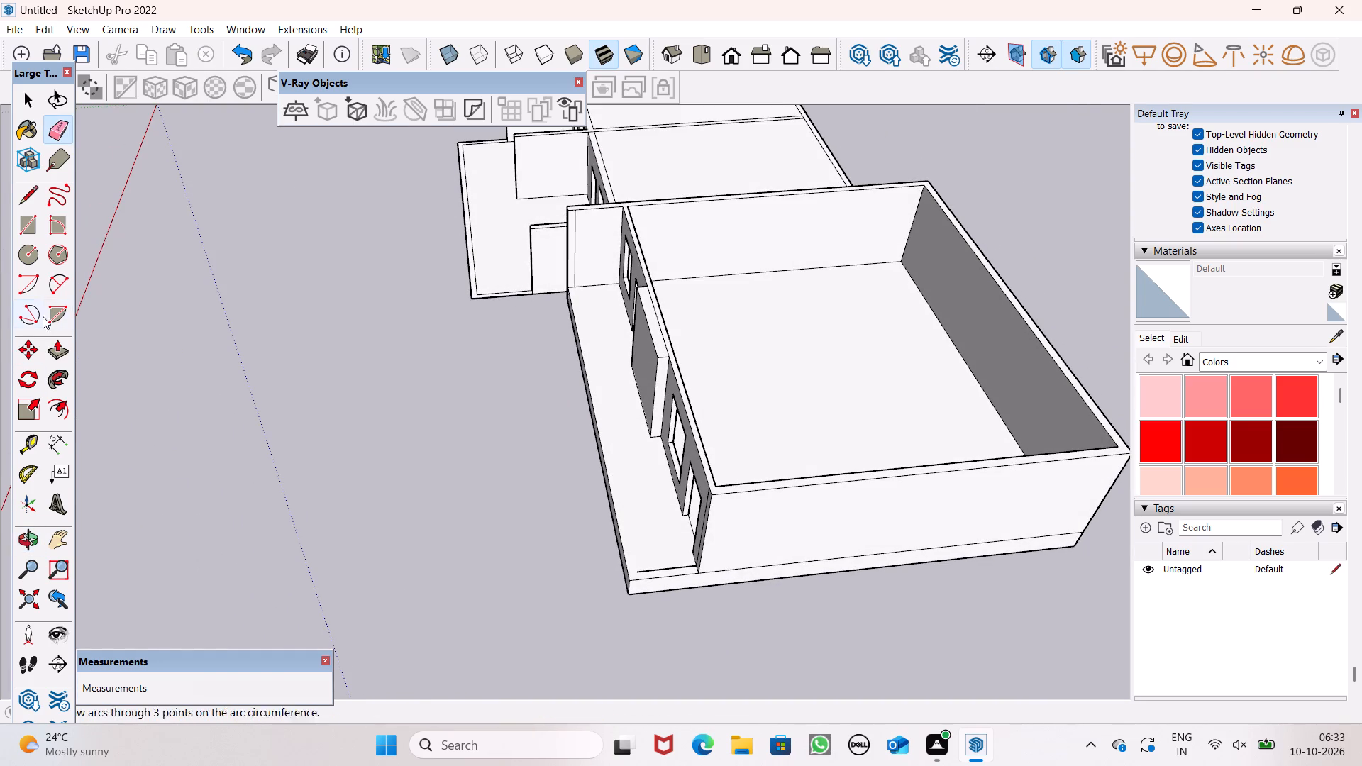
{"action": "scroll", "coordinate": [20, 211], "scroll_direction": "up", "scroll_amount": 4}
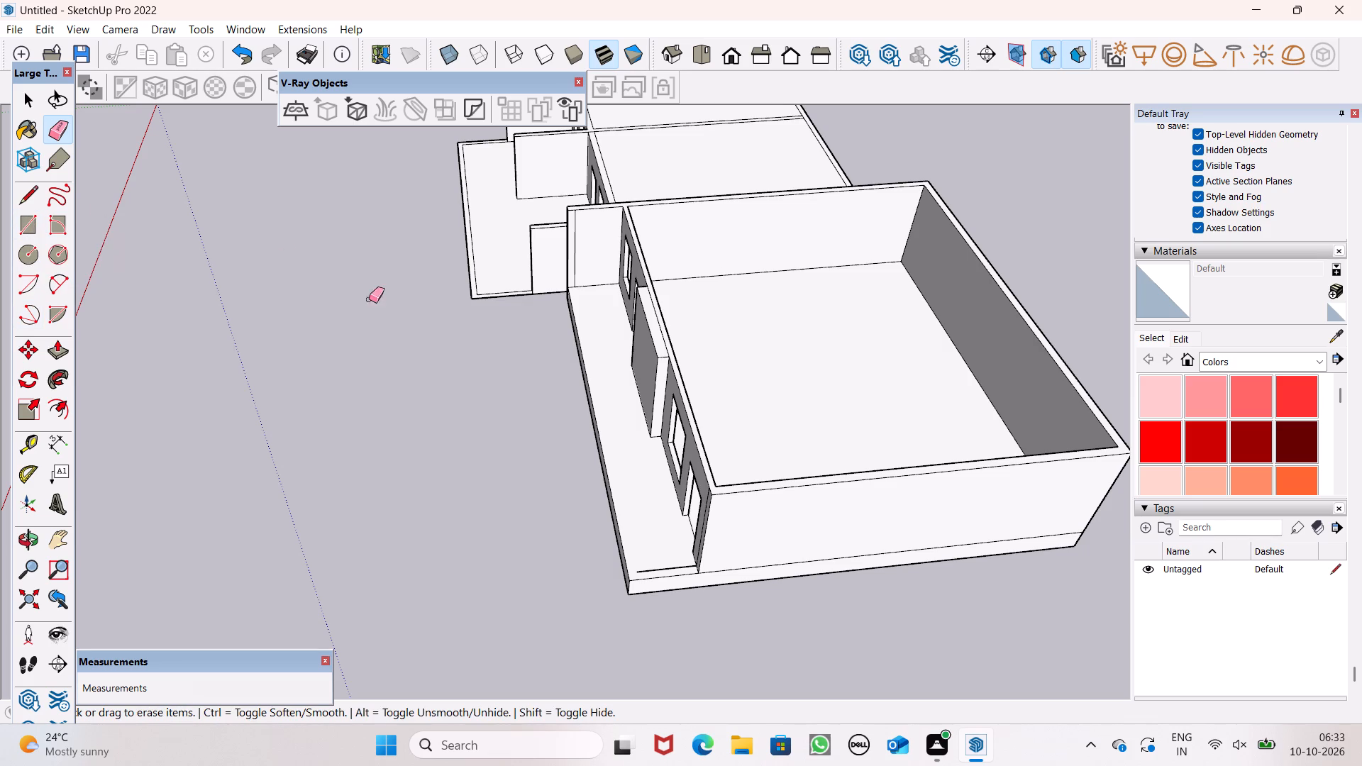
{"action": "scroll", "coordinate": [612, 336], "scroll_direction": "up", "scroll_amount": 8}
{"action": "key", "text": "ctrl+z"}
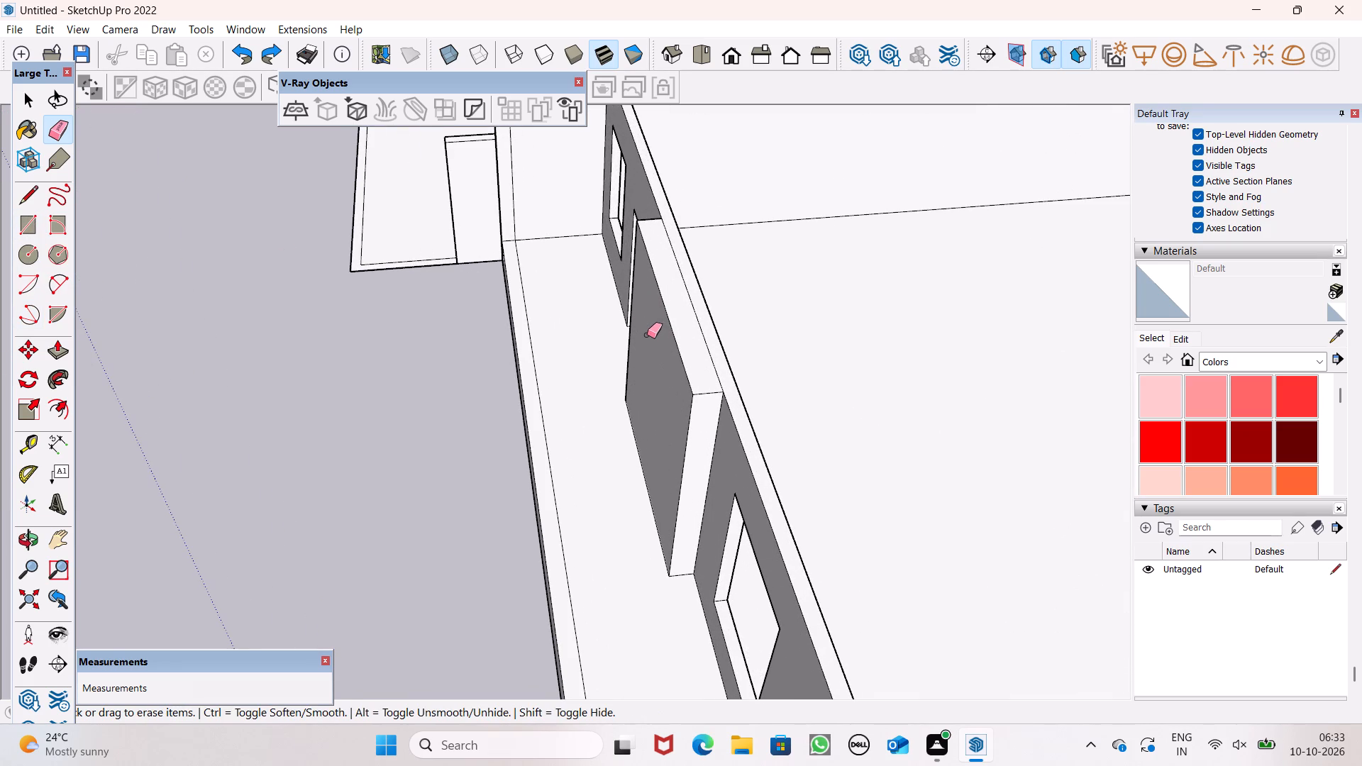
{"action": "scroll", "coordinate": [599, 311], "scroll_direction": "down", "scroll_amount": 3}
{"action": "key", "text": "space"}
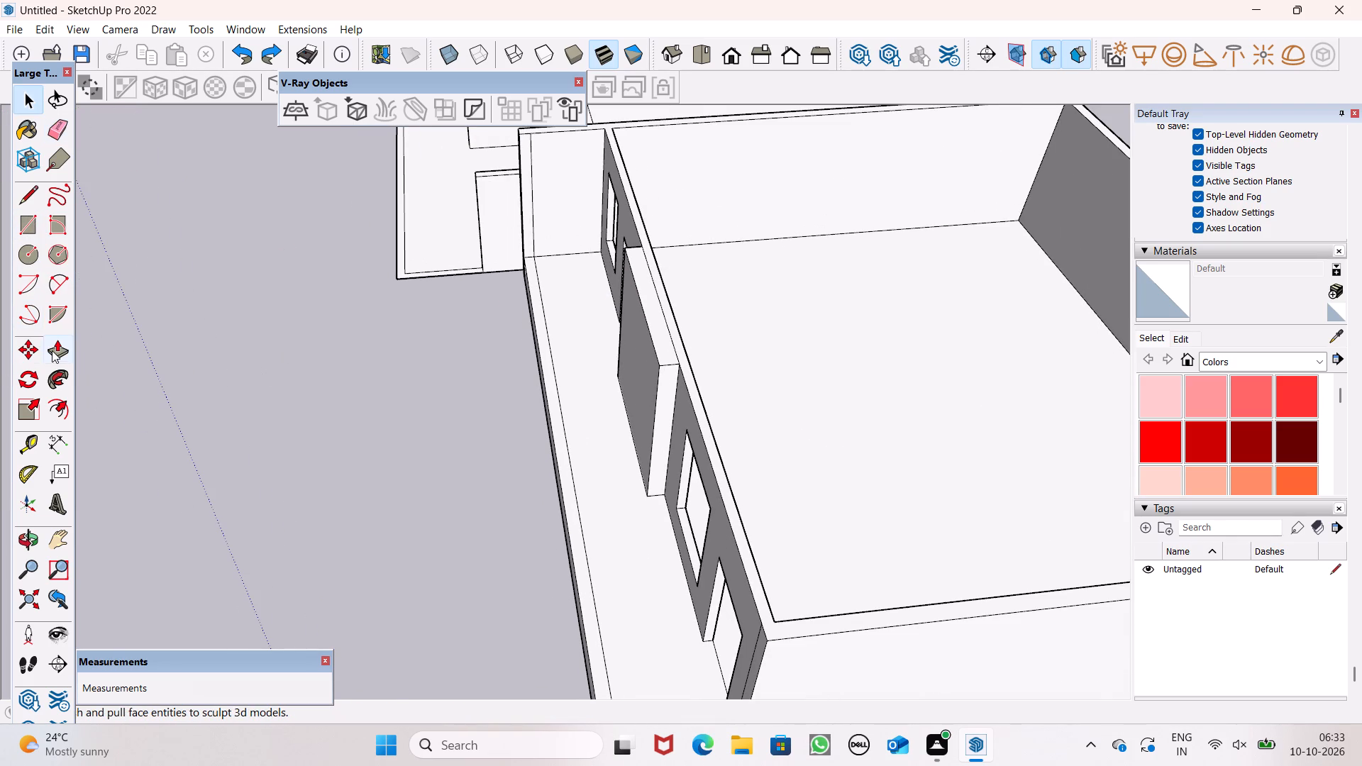
Push/Pull the border strip along the balcony's front edge upward by 9" to form a curb.
{"action": "left_click", "coordinate": [52, 350]}
{"action": "scroll", "coordinate": [538, 496], "scroll_direction": "up", "scroll_amount": 4}
{"action": "left_click_drag", "start_coordinate": [581, 489], "coordinate": [581, 489]}
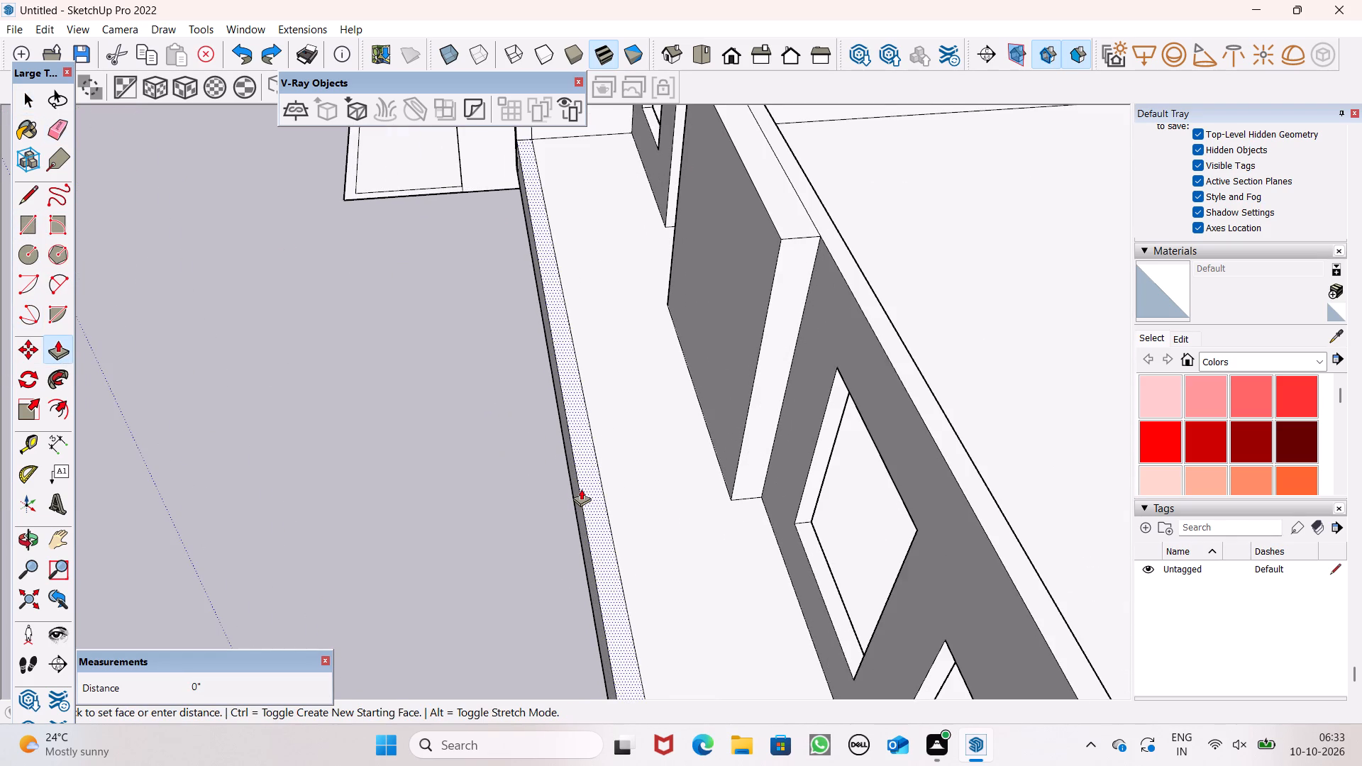
{"action": "left_click_drag", "start_coordinate": [581, 489], "coordinate": [593, 465]}
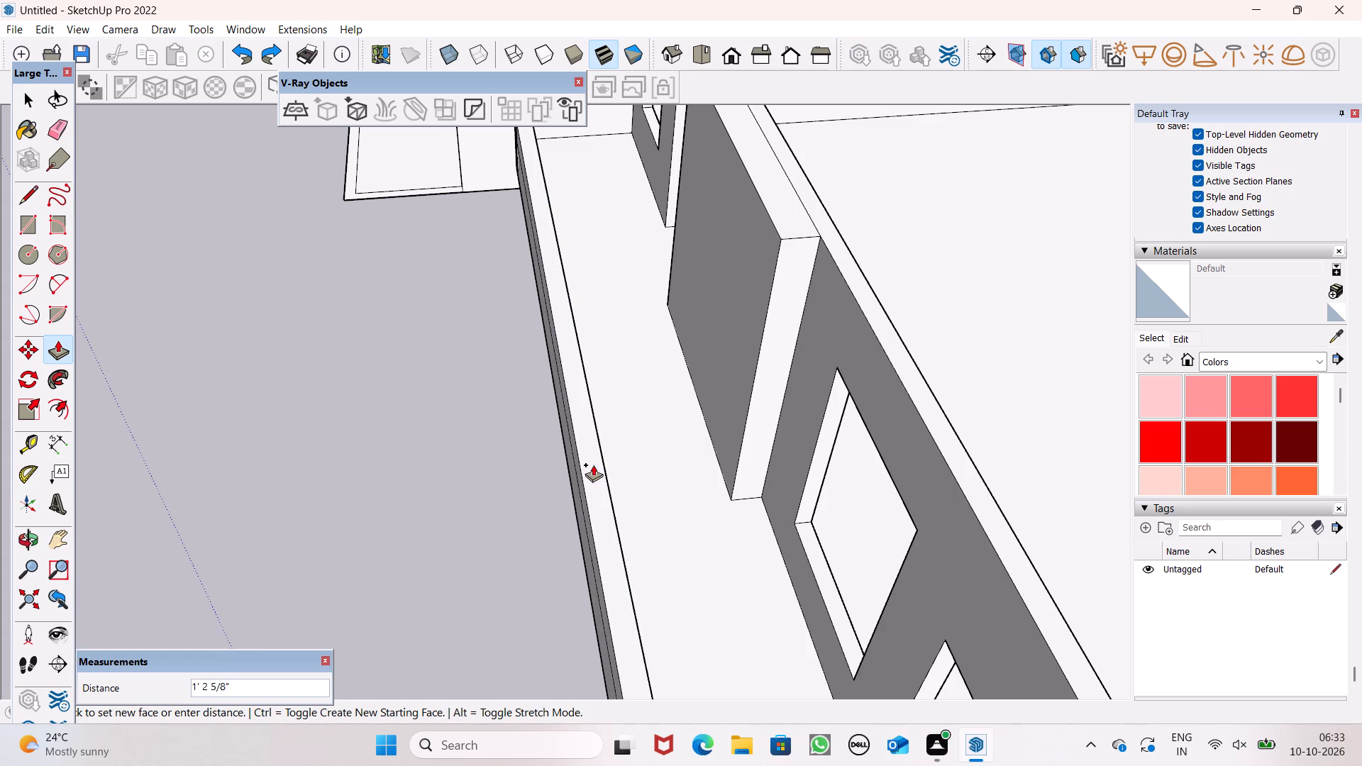
{"action": "left_click_drag", "start_coordinate": [593, 465], "coordinate": [594, 462]}
{"action": "key", "text": "9"}
{"action": "key", "text": "shift+quotedbl"}
{"action": "key", "text": "Return"}
{"action": "scroll", "coordinate": [611, 455], "scroll_direction": "down", "scroll_amount": 3}
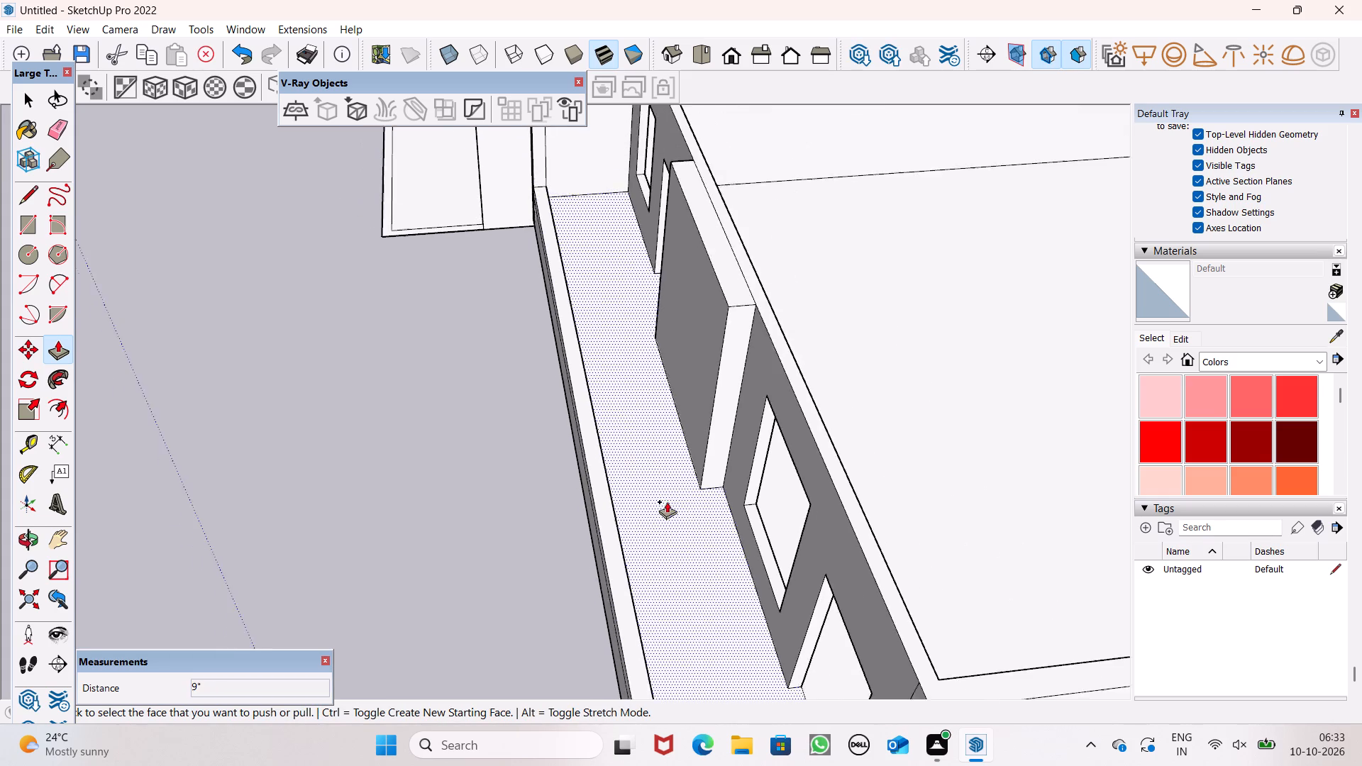
Pull the balcony curb's inner face toward the front wall by about 7 3/8" to thicken it.
{"action": "middle_click_drag", "start_coordinate": [666, 503], "coordinate": [481, 472]}
{"action": "scroll", "coordinate": [481, 472], "scroll_direction": "up", "scroll_amount": 1}
{"action": "scroll", "coordinate": [525, 535], "scroll_direction": "up", "scroll_amount": 8}
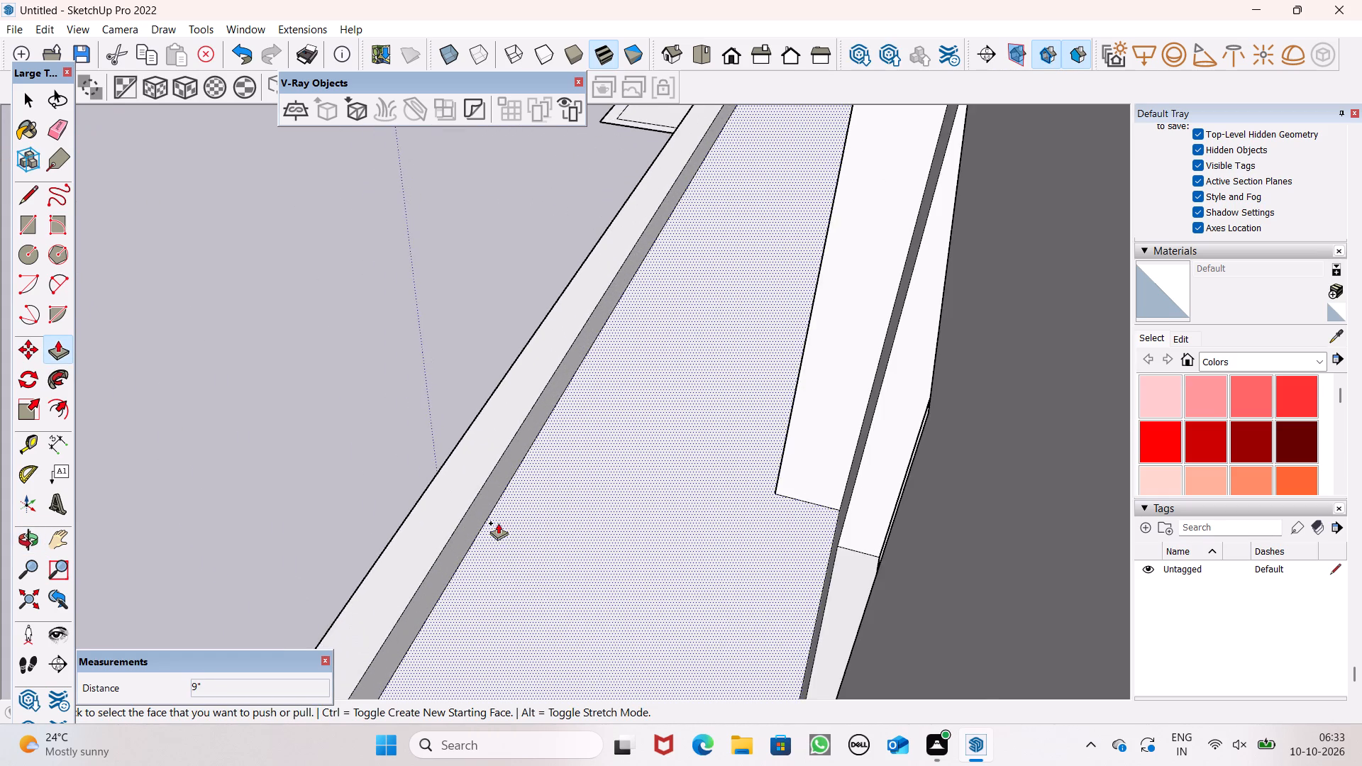
{"action": "scroll", "coordinate": [497, 523], "scroll_direction": "up", "scroll_amount": 3}
{"action": "left_click_drag", "start_coordinate": [475, 506], "coordinate": [497, 516]}
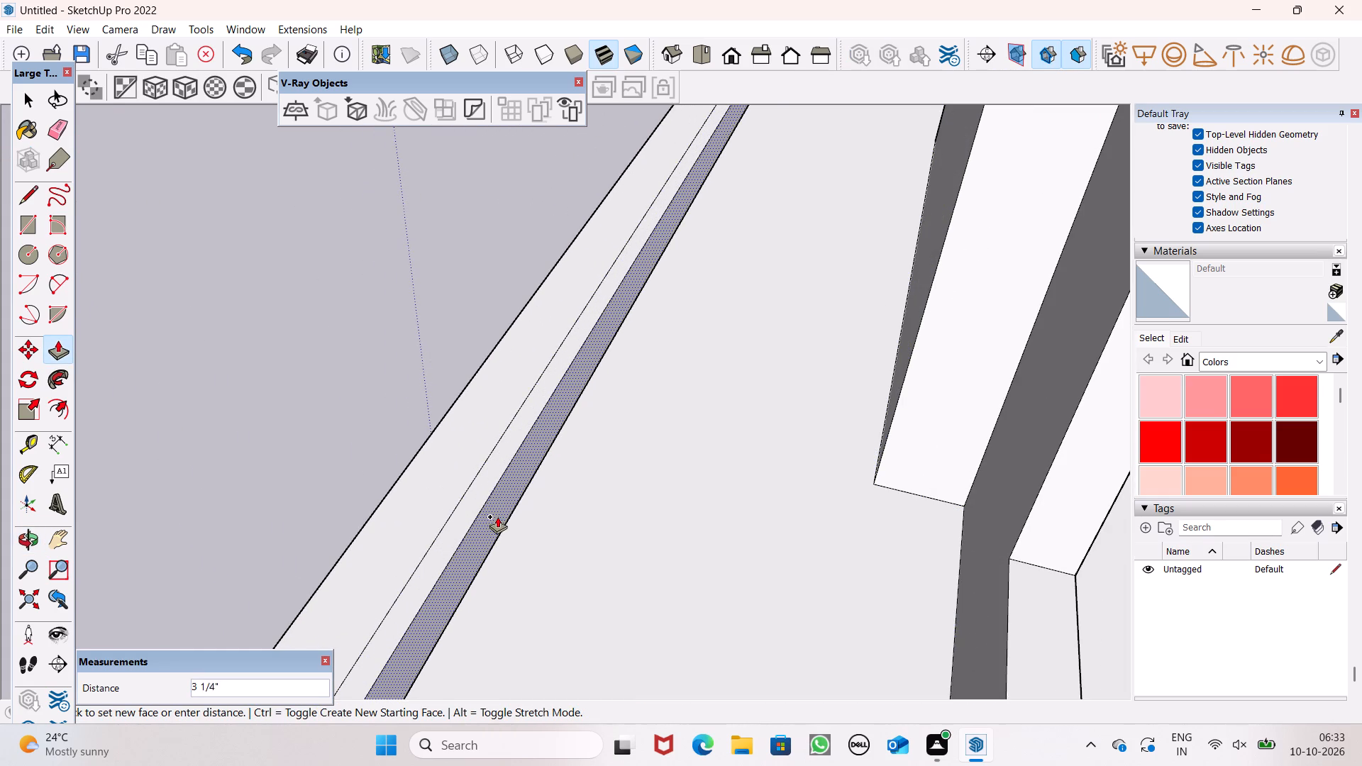
{"action": "left_click_drag", "start_coordinate": [497, 516], "coordinate": [526, 528]}
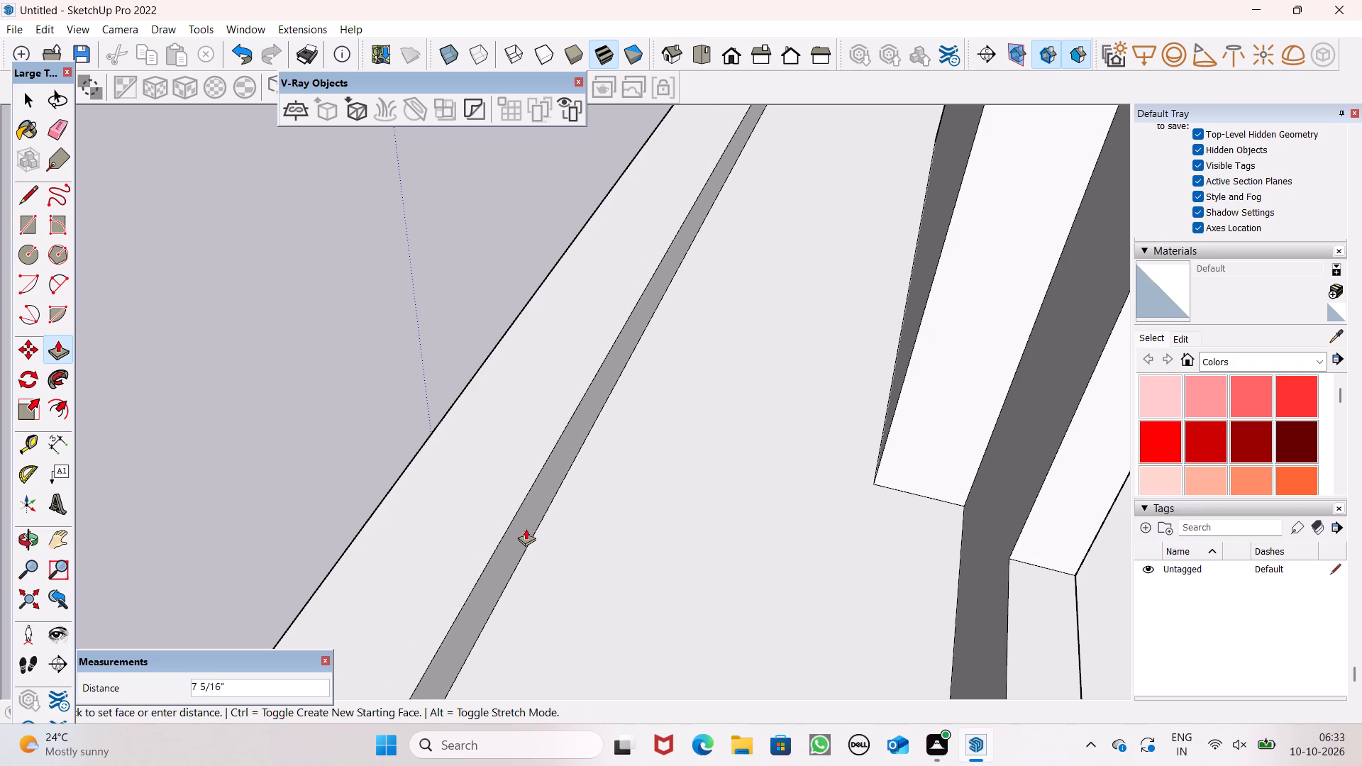
{"action": "left_click_drag", "start_coordinate": [526, 528], "coordinate": [526, 530]}
Push the balcony curb's outer front face inward by about 6 5/16", setting it back from the slab edge.
{"action": "scroll", "coordinate": [553, 465], "scroll_direction": "down", "scroll_amount": 13}
{"action": "middle_click_drag", "start_coordinate": [587, 520], "coordinate": [997, 425]}
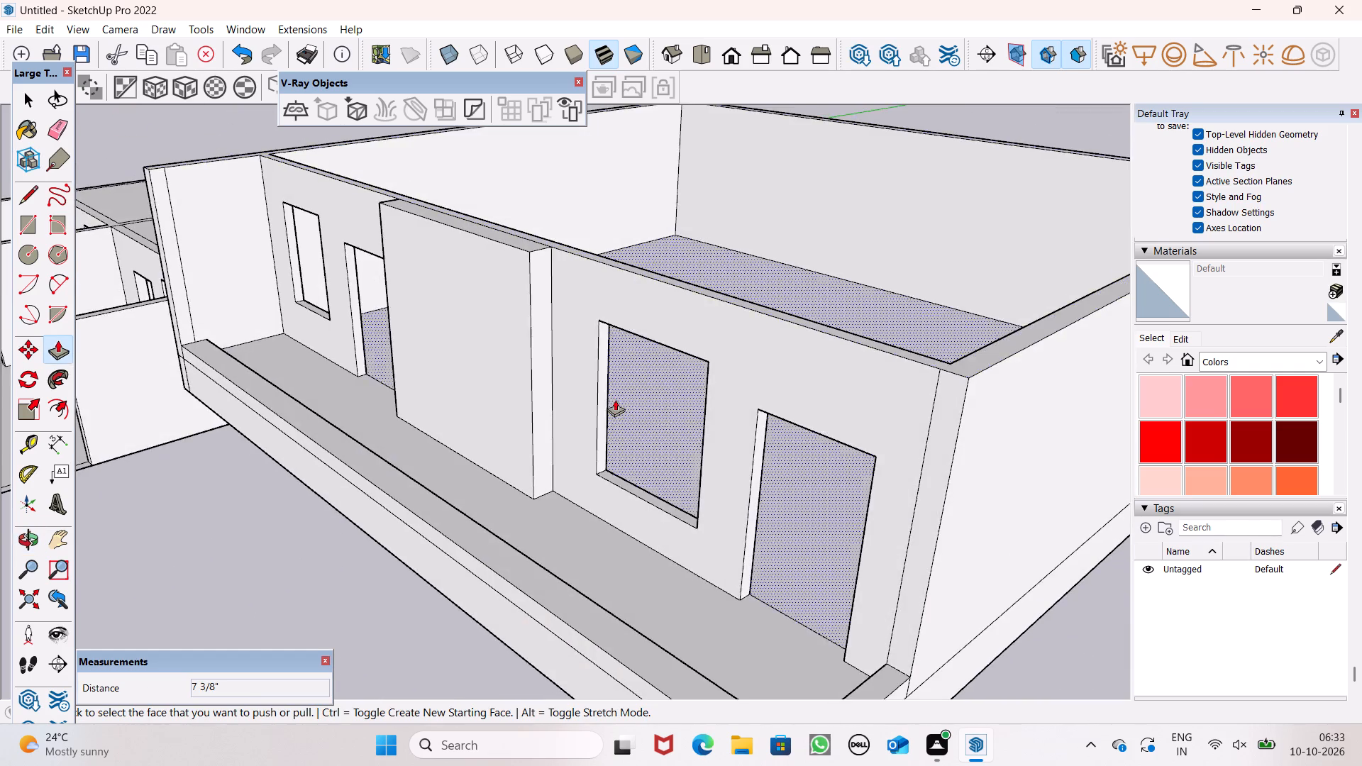
{"action": "scroll", "coordinate": [592, 385], "scroll_direction": "down", "scroll_amount": 5}
{"action": "middle_click_drag", "start_coordinate": [574, 565], "coordinate": [760, 524]}
{"action": "scroll", "coordinate": [723, 501], "scroll_direction": "up", "scroll_amount": 7}
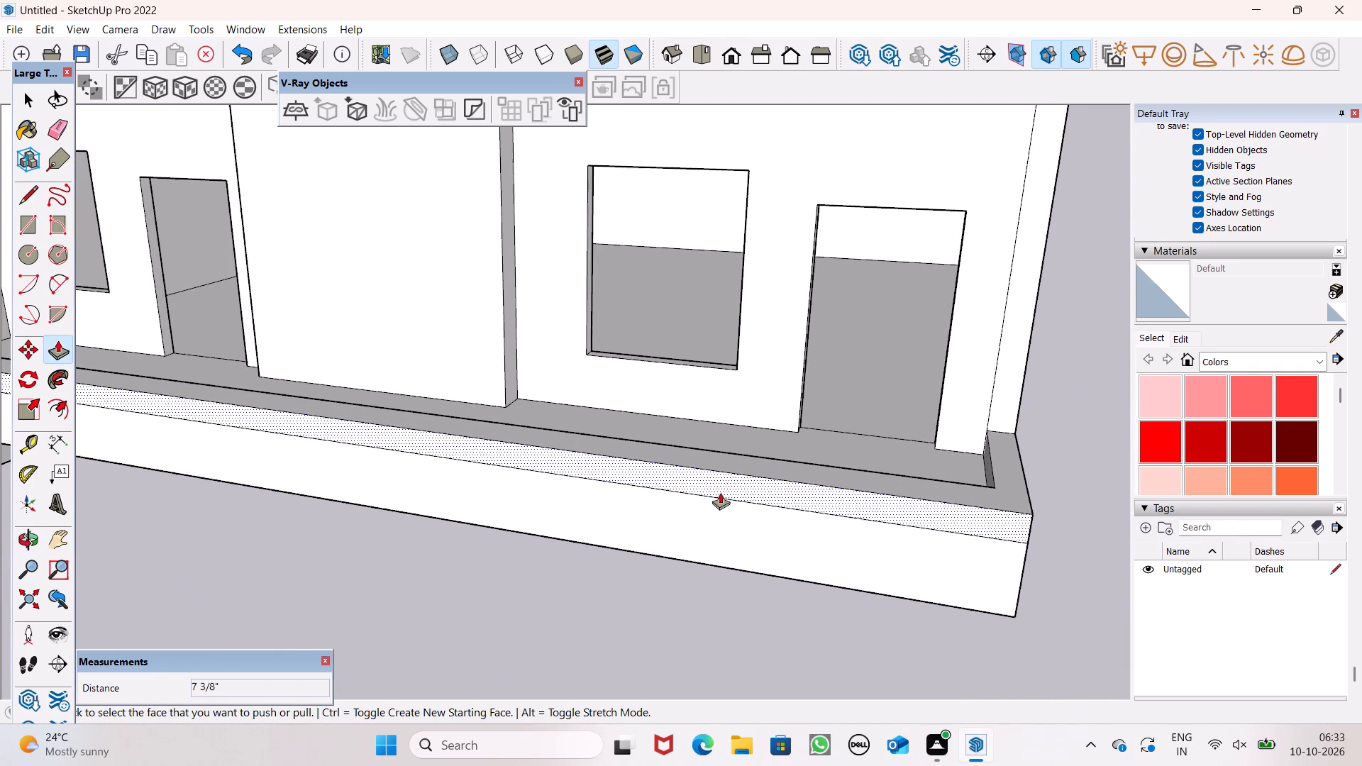
{"action": "left_click_drag", "start_coordinate": [715, 481], "coordinate": [723, 475]}
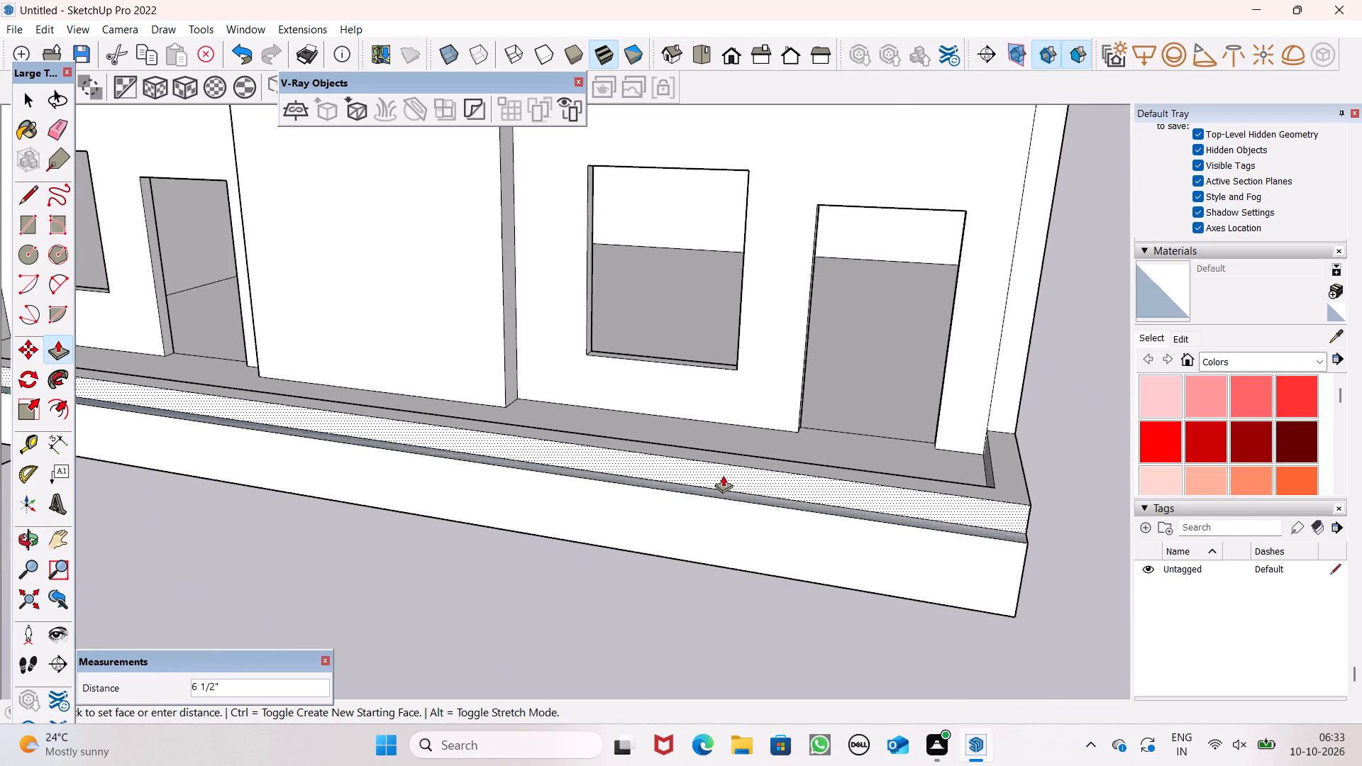
{"action": "left_click_drag", "start_coordinate": [723, 475], "coordinate": [724, 476]}
Draw two short lines, about 10" long, across the balcony curb's top to mark off a section before the central wall panel.
{"action": "scroll", "coordinate": [695, 426], "scroll_direction": "down", "scroll_amount": 5}
{"action": "middle_click_drag", "start_coordinate": [730, 504], "coordinate": [792, 618]}
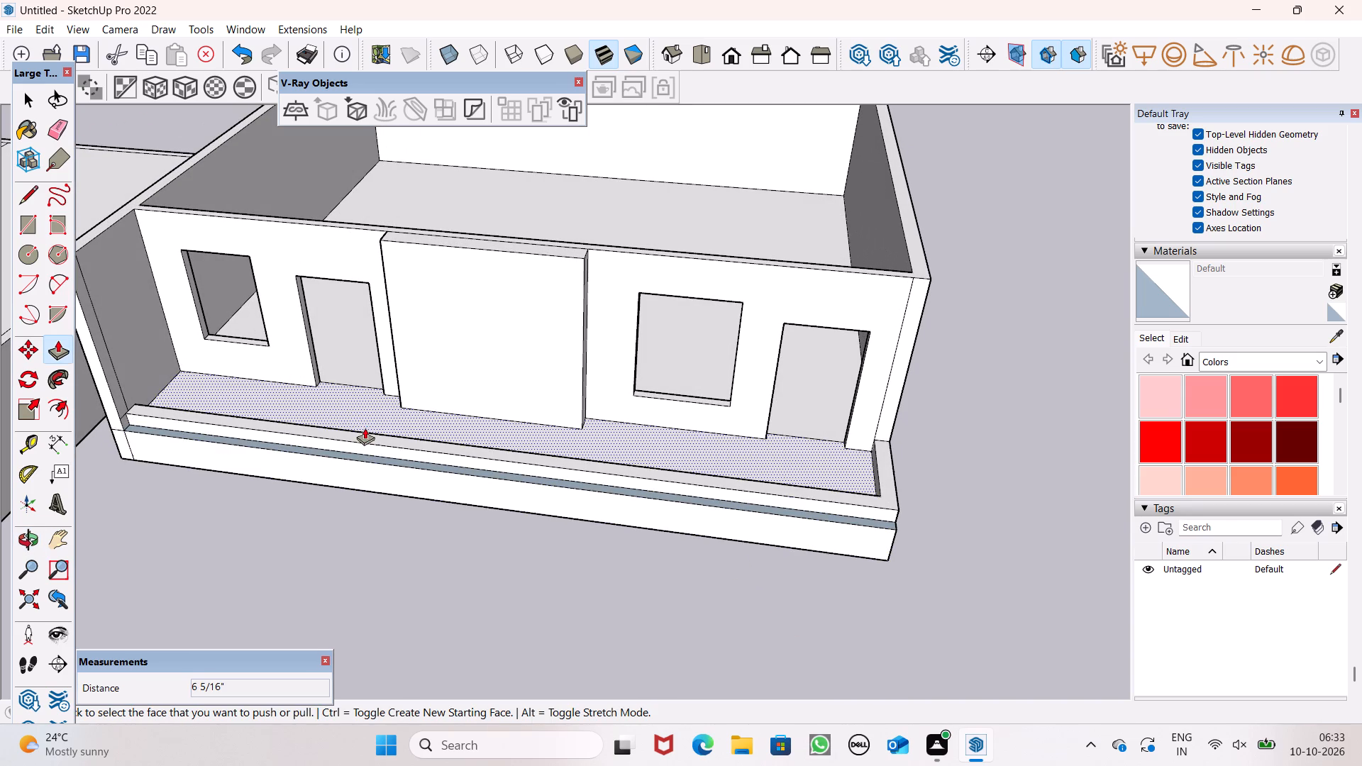
{"action": "middle_click_drag", "start_coordinate": [238, 490], "coordinate": [318, 567]}
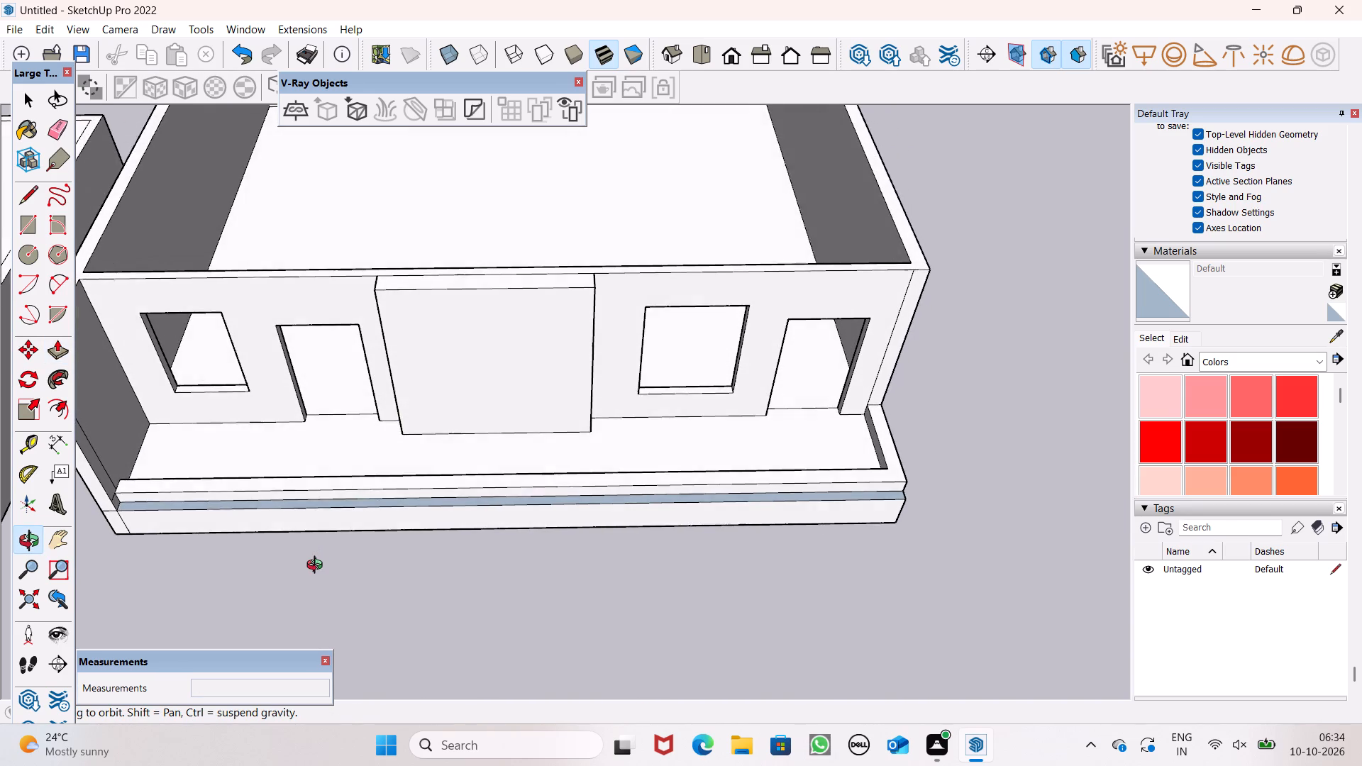
{"action": "middle_click_drag", "start_coordinate": [318, 567], "coordinate": [299, 558]}
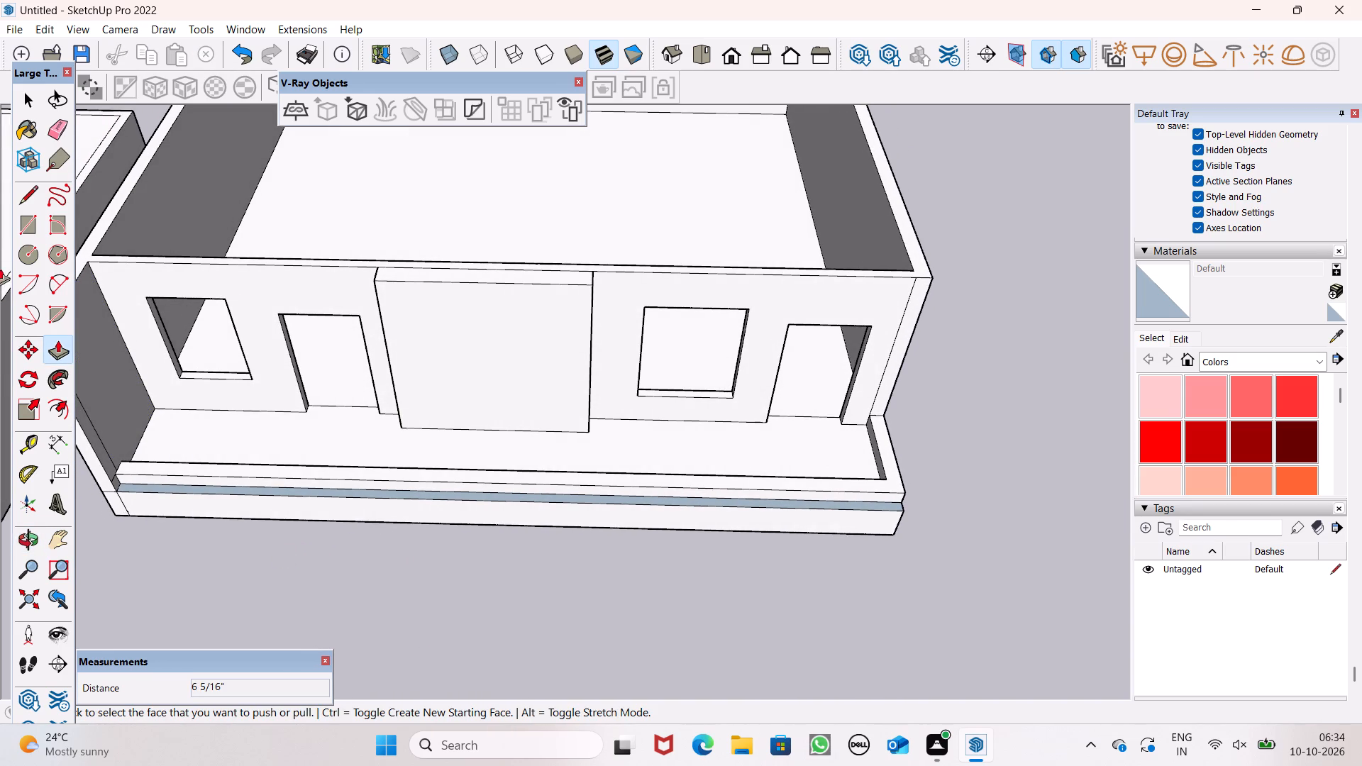
{"action": "left_click", "coordinate": [35, 196]}
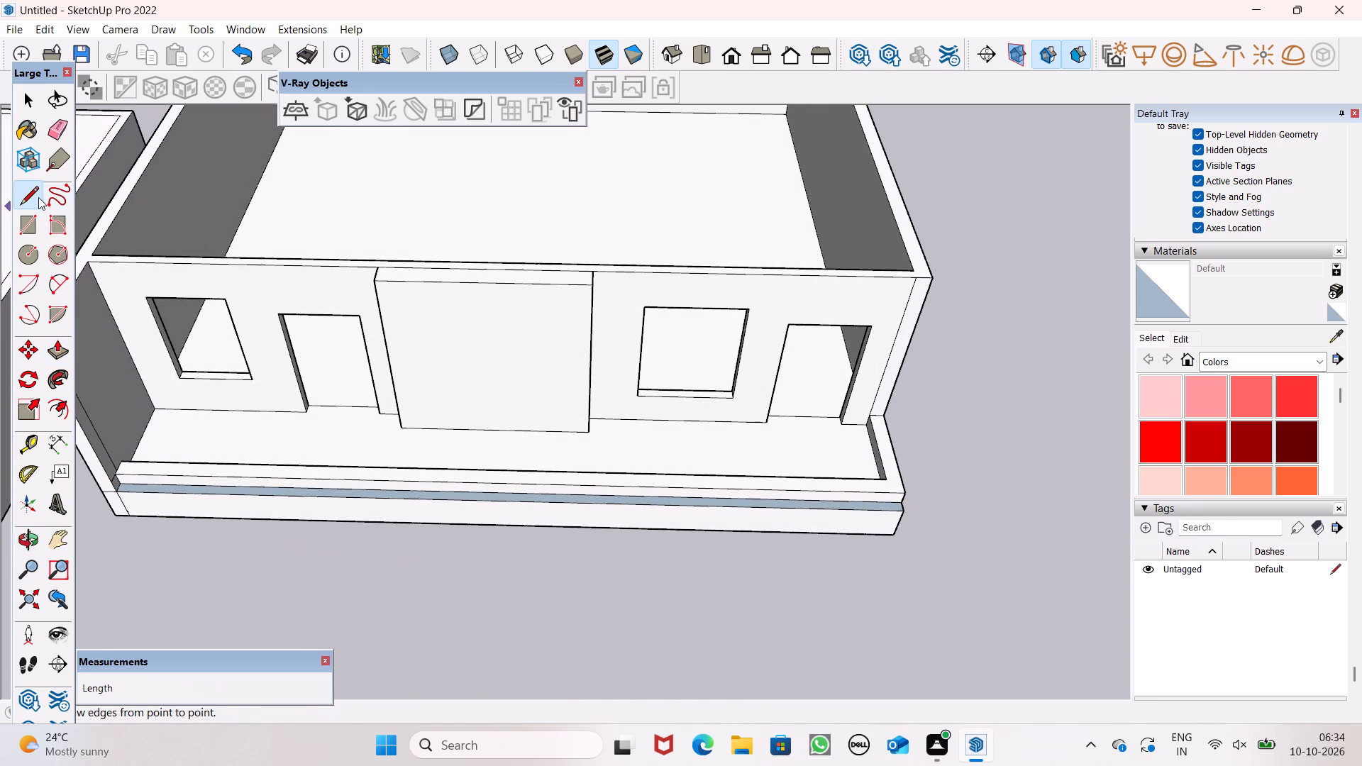
{"action": "scroll", "coordinate": [262, 363], "scroll_direction": "down", "scroll_amount": 2}
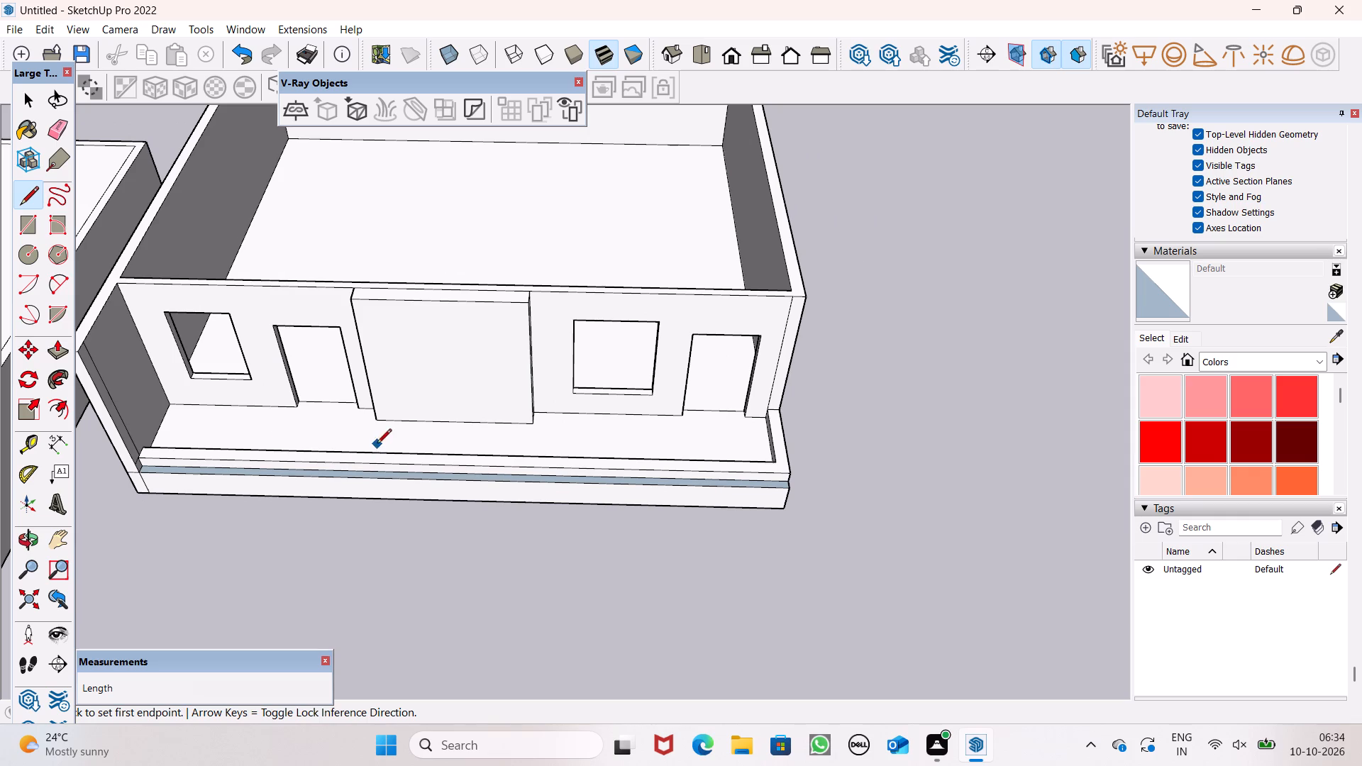
{"action": "scroll", "coordinate": [336, 423], "scroll_direction": "up", "scroll_amount": 2}
{"action": "middle_click_drag", "start_coordinate": [373, 485], "coordinate": [372, 484]}
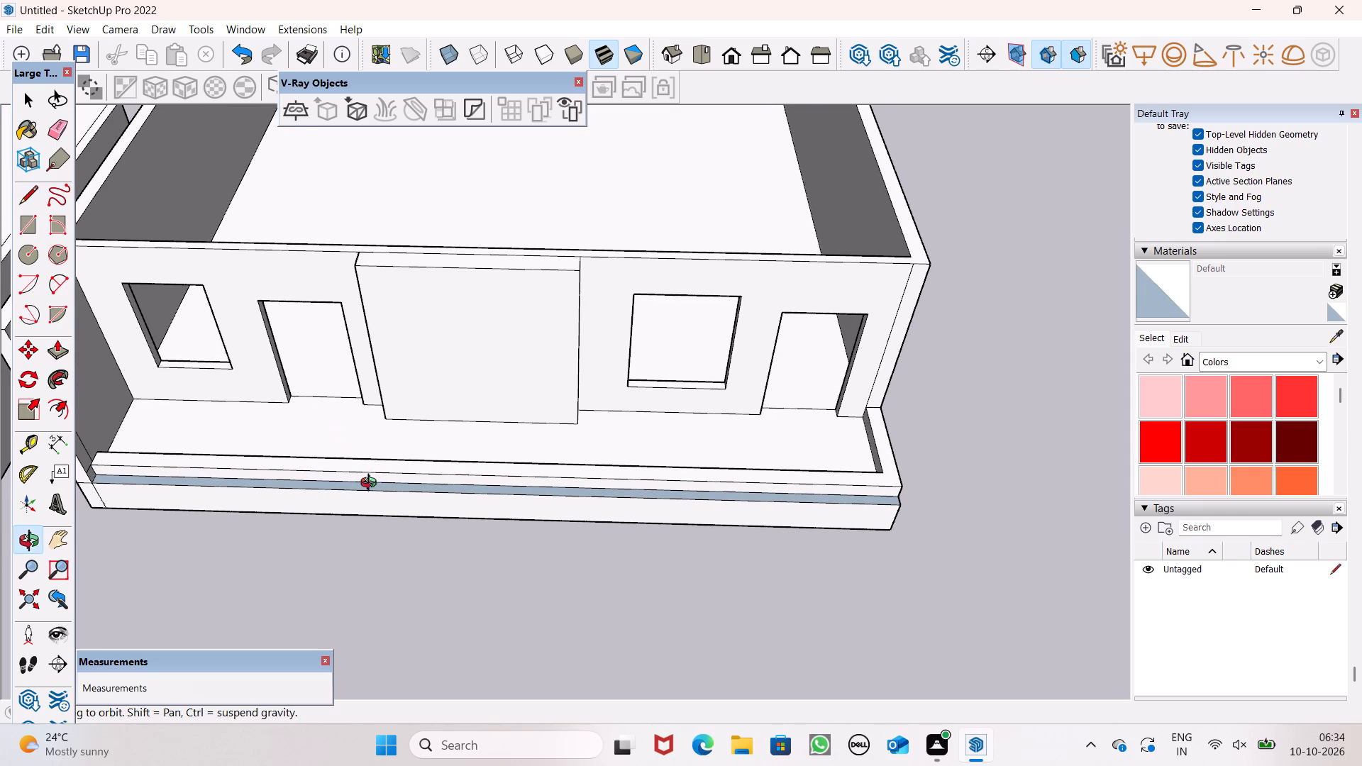
{"action": "middle_click_drag", "start_coordinate": [372, 484], "coordinate": [369, 416]}
{"action": "scroll", "coordinate": [369, 417], "scroll_direction": "up", "scroll_amount": 1}
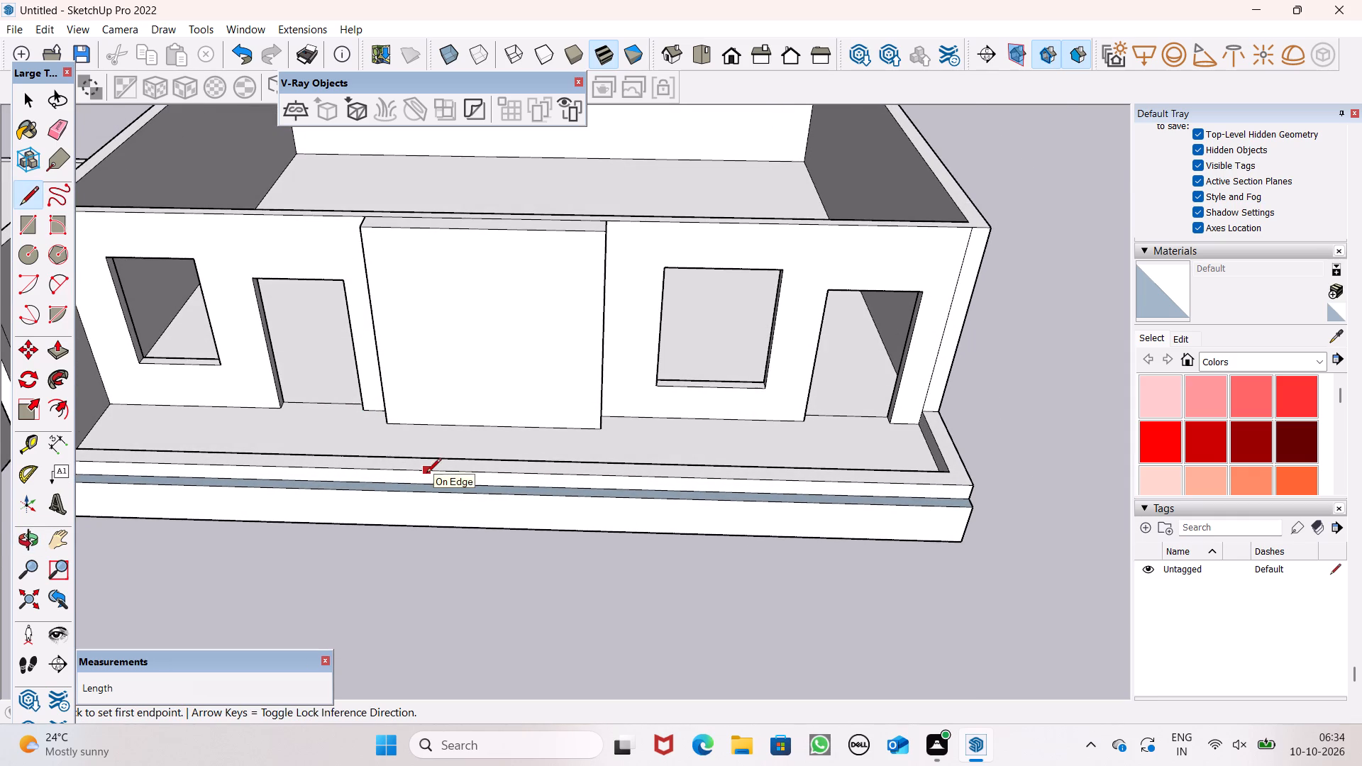
{"action": "scroll", "coordinate": [426, 474], "scroll_direction": "up", "scroll_amount": 5}
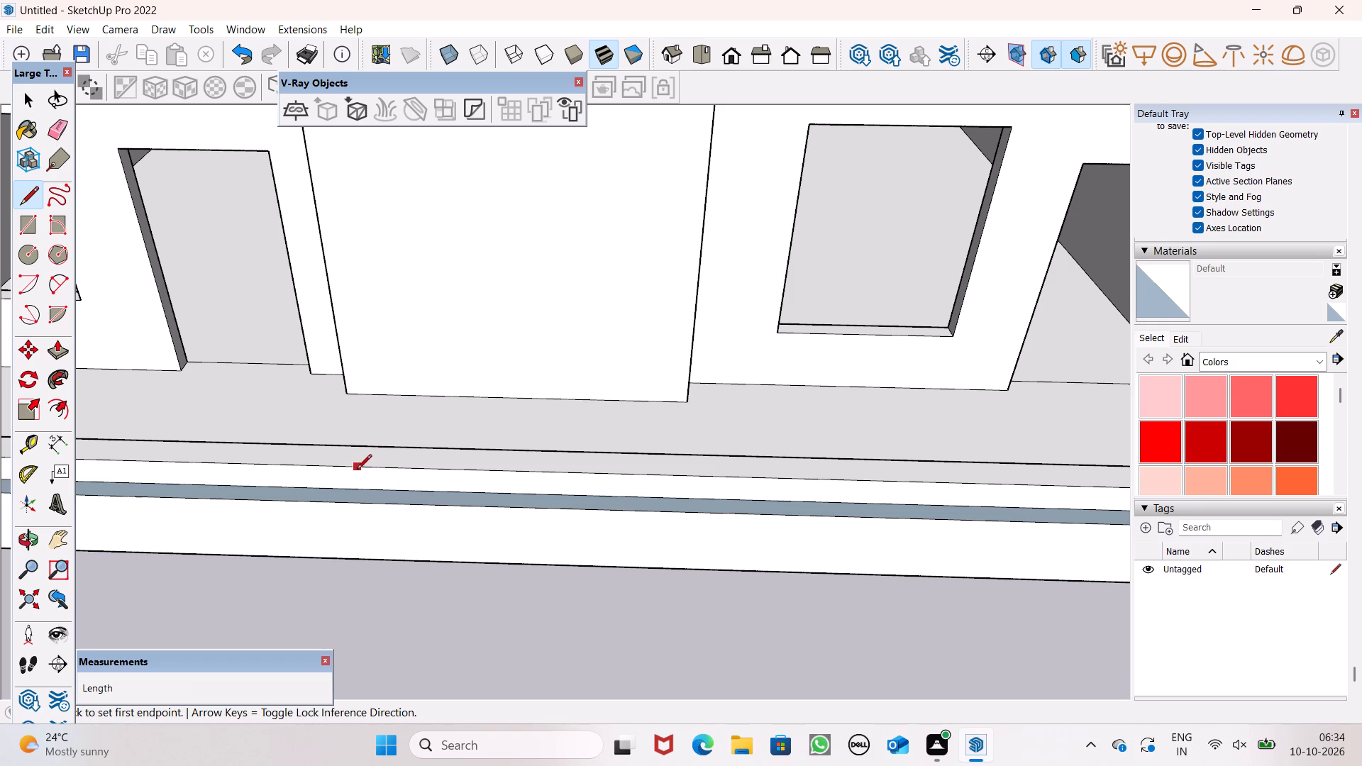
{"action": "left_click", "coordinate": [357, 470]}
{"action": "left_click", "coordinate": [356, 448]}
{"action": "left_click", "coordinate": [640, 457]}
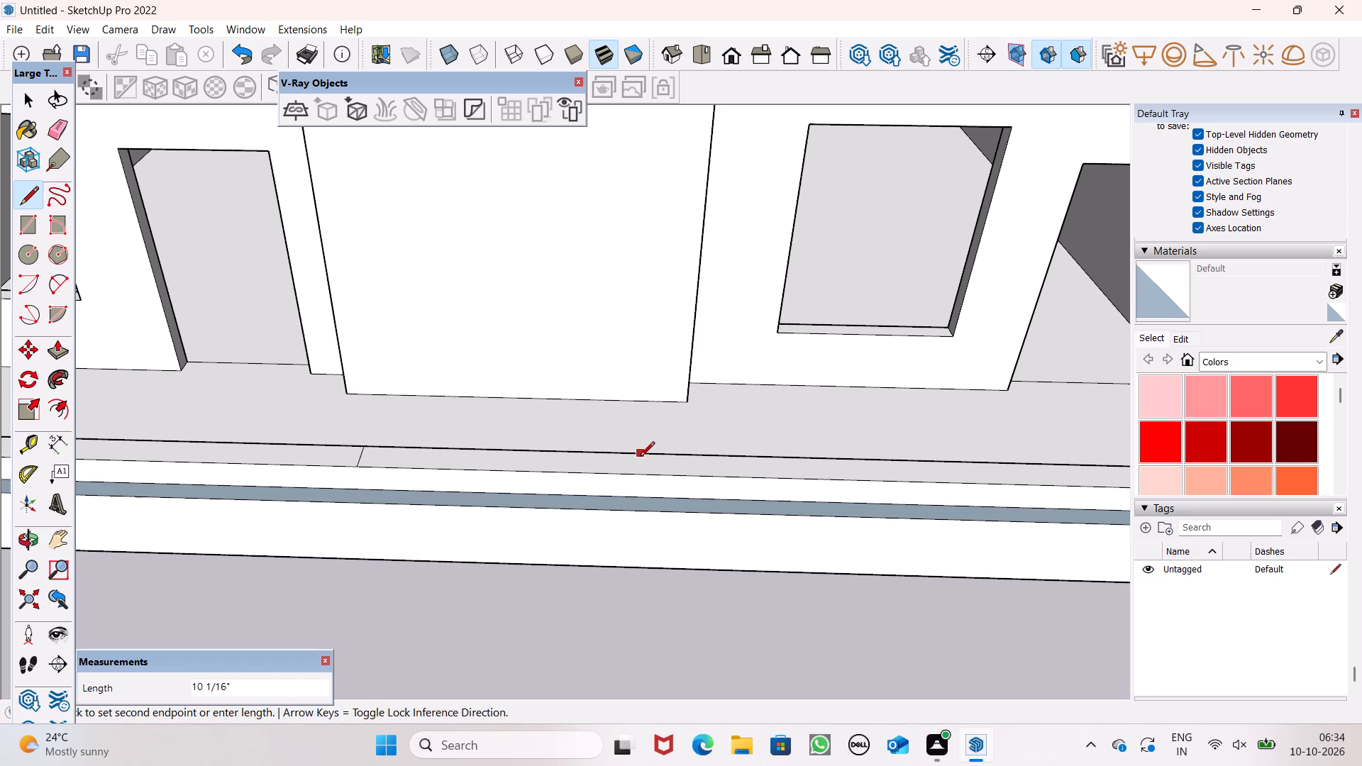
{"action": "left_click", "coordinate": [642, 481]}
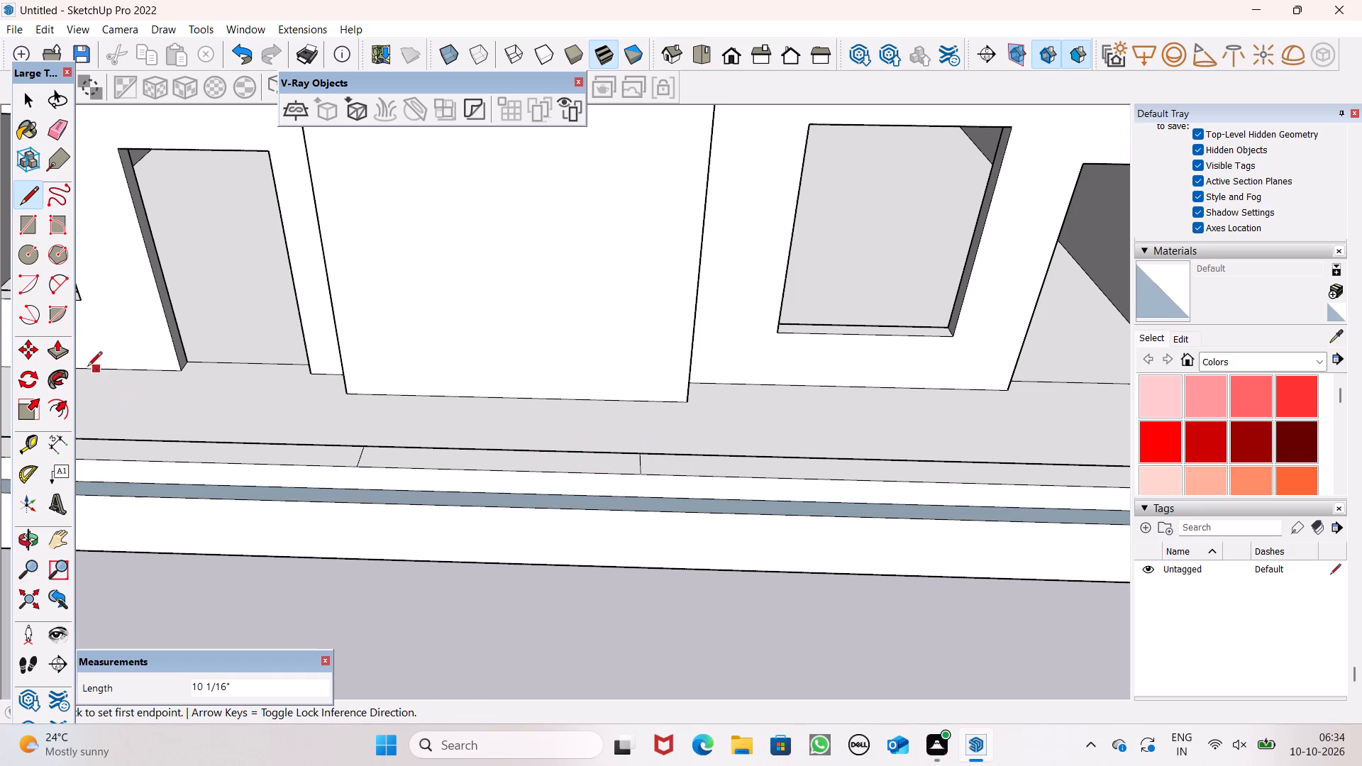
Push/Pull the marked middle section of the curb upward by 3' to form a parapet block.
{"action": "left_click", "coordinate": [60, 357]}
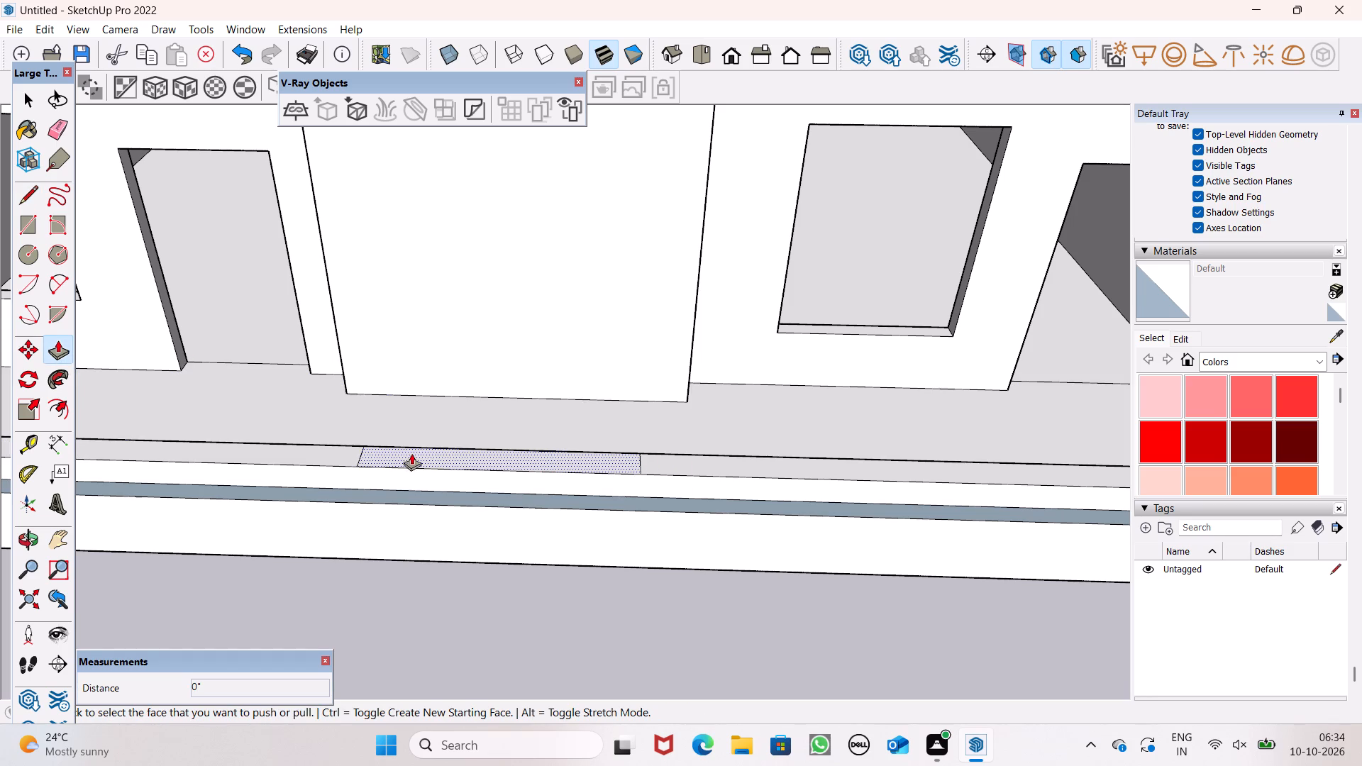
{"action": "left_click_drag", "start_coordinate": [411, 449], "coordinate": [362, 350]}
{"action": "key", "text": "3"}
{"action": "key", "text": "apostrophe"}
{"action": "key", "text": "Return"}
{"action": "scroll", "coordinate": [356, 355], "scroll_direction": "down", "scroll_amount": 2}
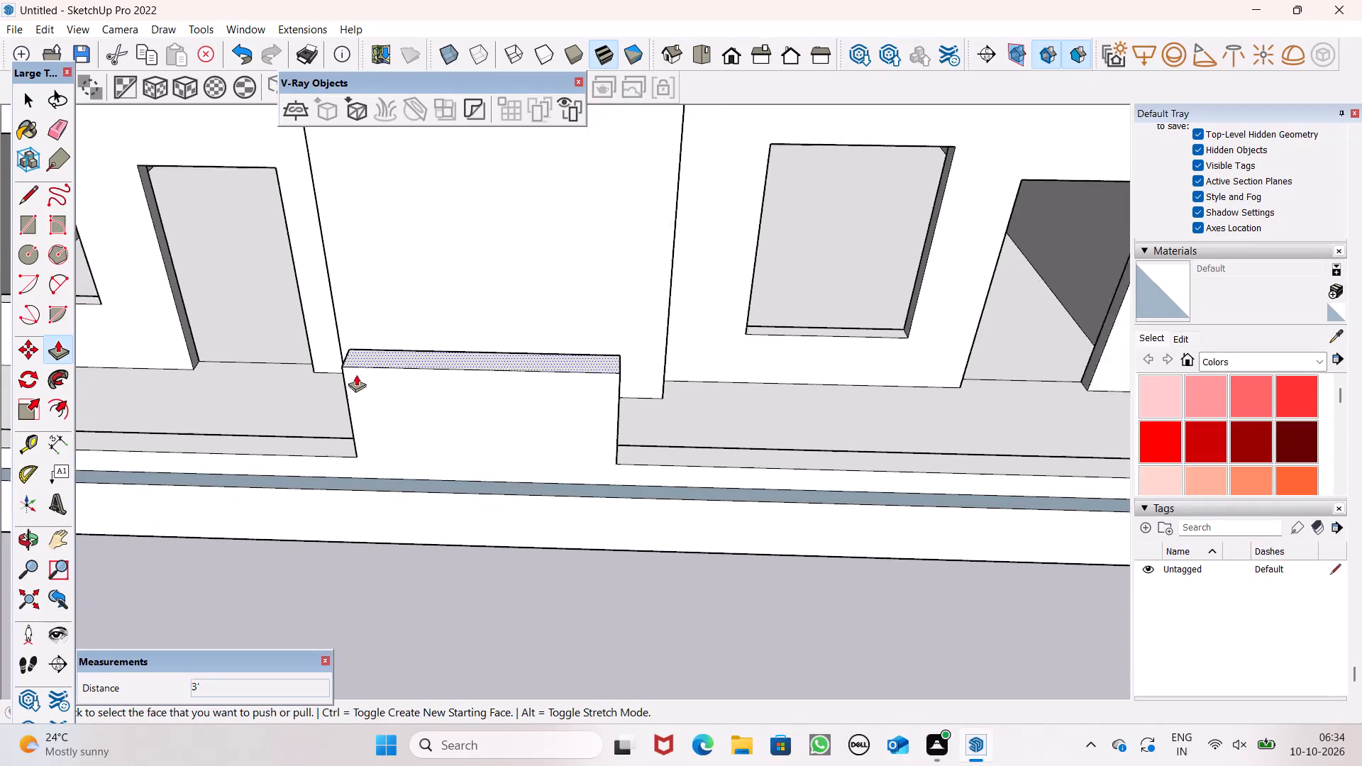
{"action": "scroll", "coordinate": [356, 374], "scroll_direction": "down", "scroll_amount": 4}
{"action": "scroll", "coordinate": [438, 441], "scroll_direction": "down", "scroll_amount": 3}
{"action": "middle_click_drag", "start_coordinate": [448, 453], "coordinate": [126, 487]}
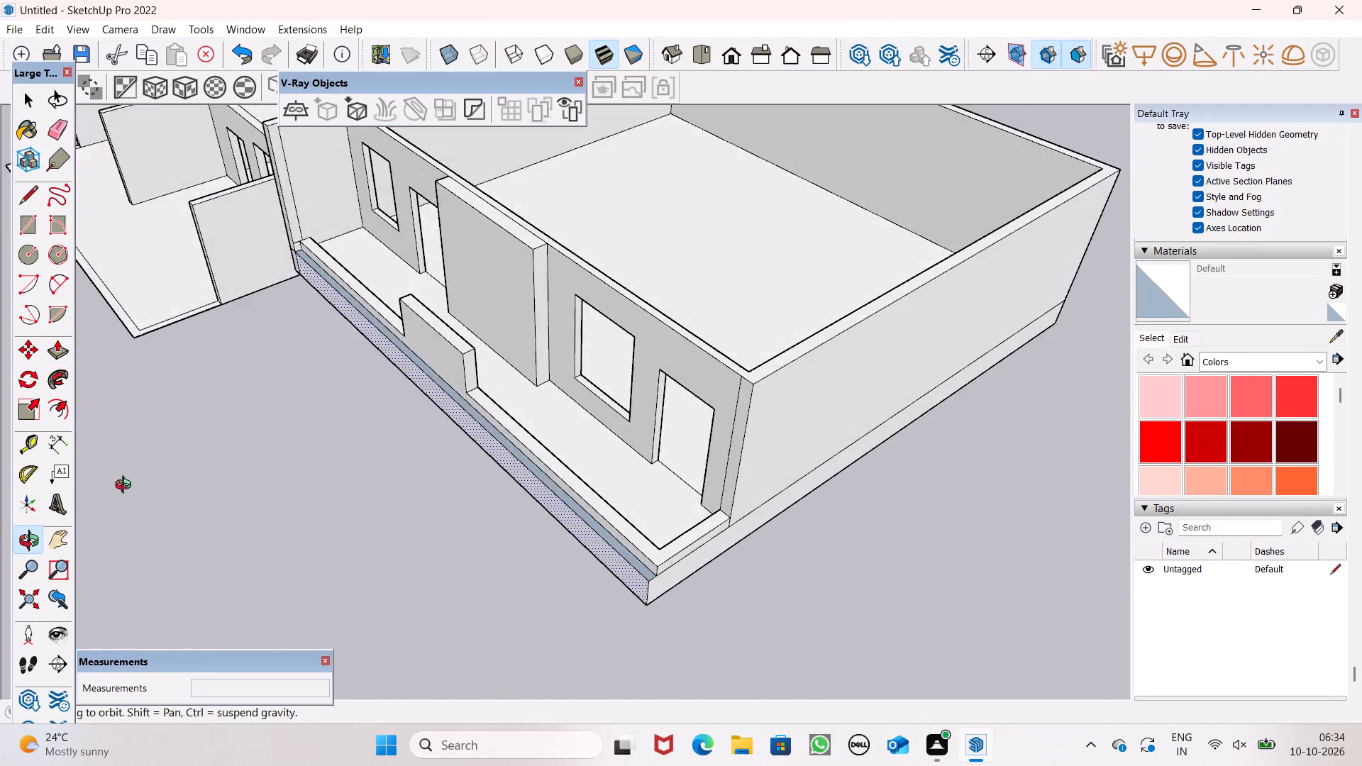
{"action": "middle_click_drag", "start_coordinate": [126, 487], "coordinate": [346, 374]}
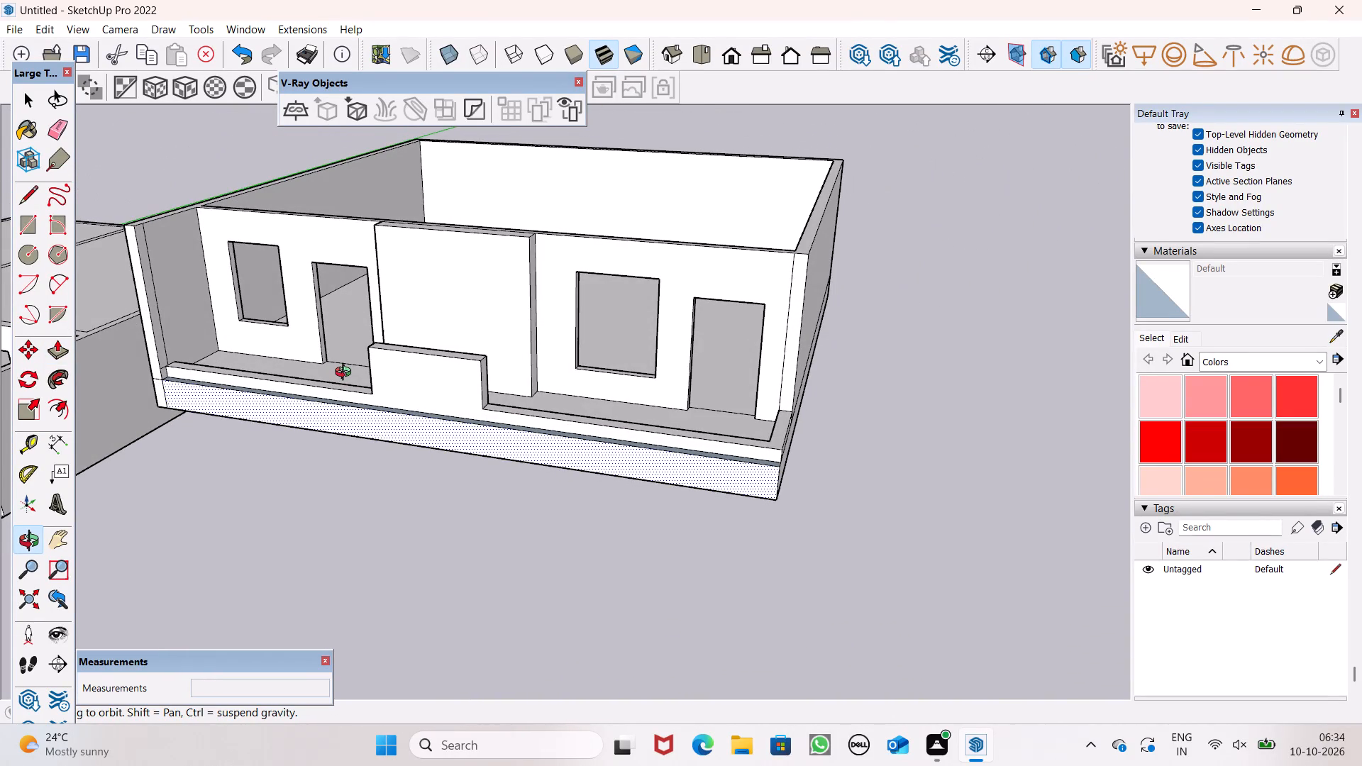
{"action": "middle_click_drag", "start_coordinate": [346, 374], "coordinate": [354, 374]}
{"action": "key", "text": "space"}
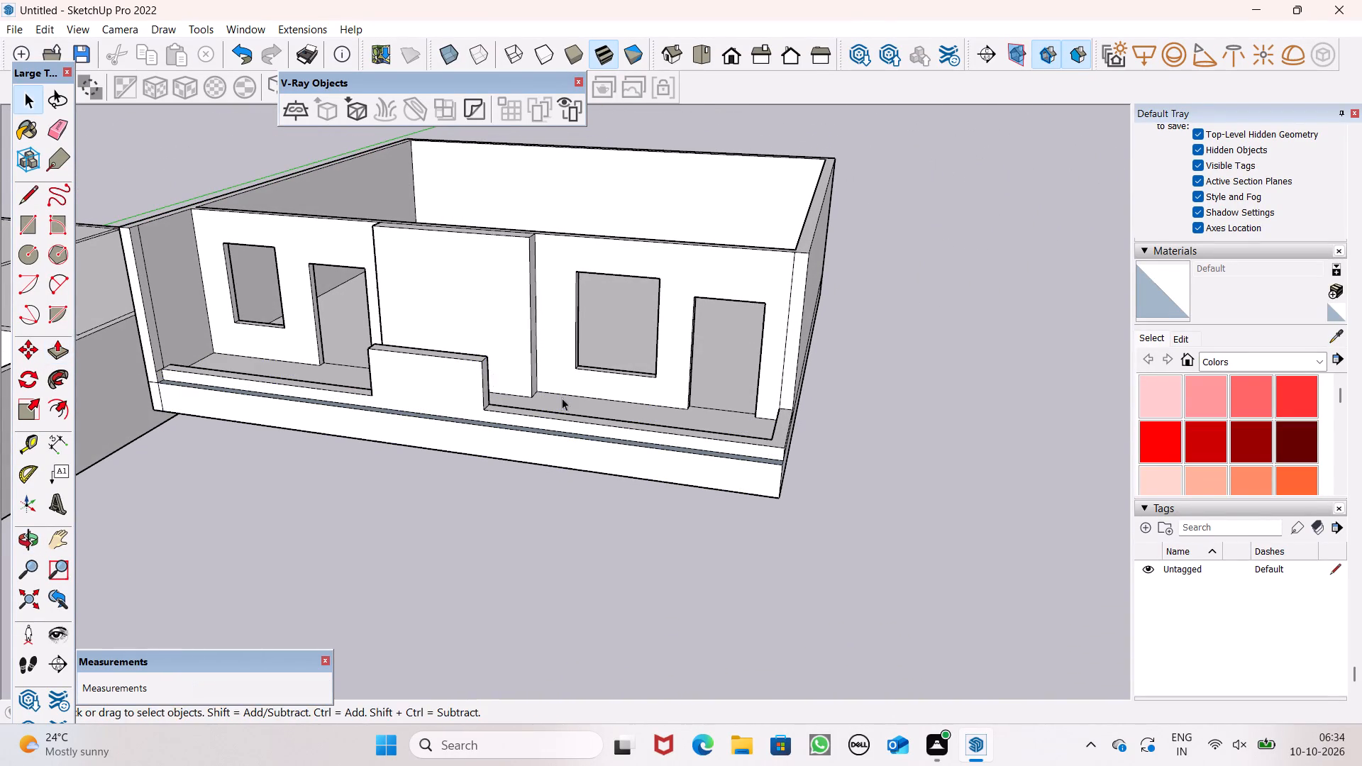
Push/Pull the front wall's inner face into the room by about 2' 10 5/16" to thicken the wall.
{"action": "scroll", "coordinate": [603, 401], "scroll_direction": "up", "scroll_amount": 1}
{"action": "middle_click_drag", "start_coordinate": [614, 395], "coordinate": [50, 651]}
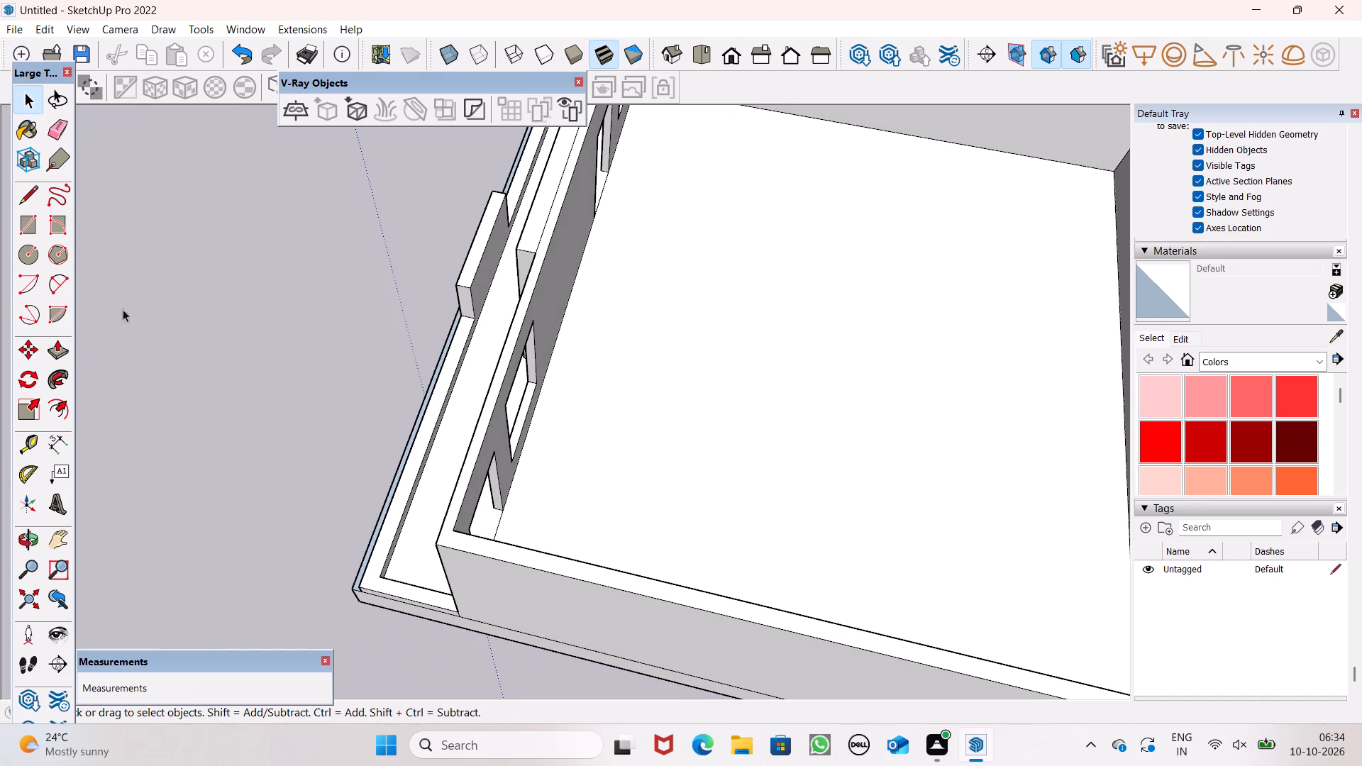
{"action": "left_click", "coordinate": [52, 355]}
{"action": "scroll", "coordinate": [550, 273], "scroll_direction": "up", "scroll_amount": 5}
{"action": "left_click_drag", "start_coordinate": [560, 290], "coordinate": [620, 326]}
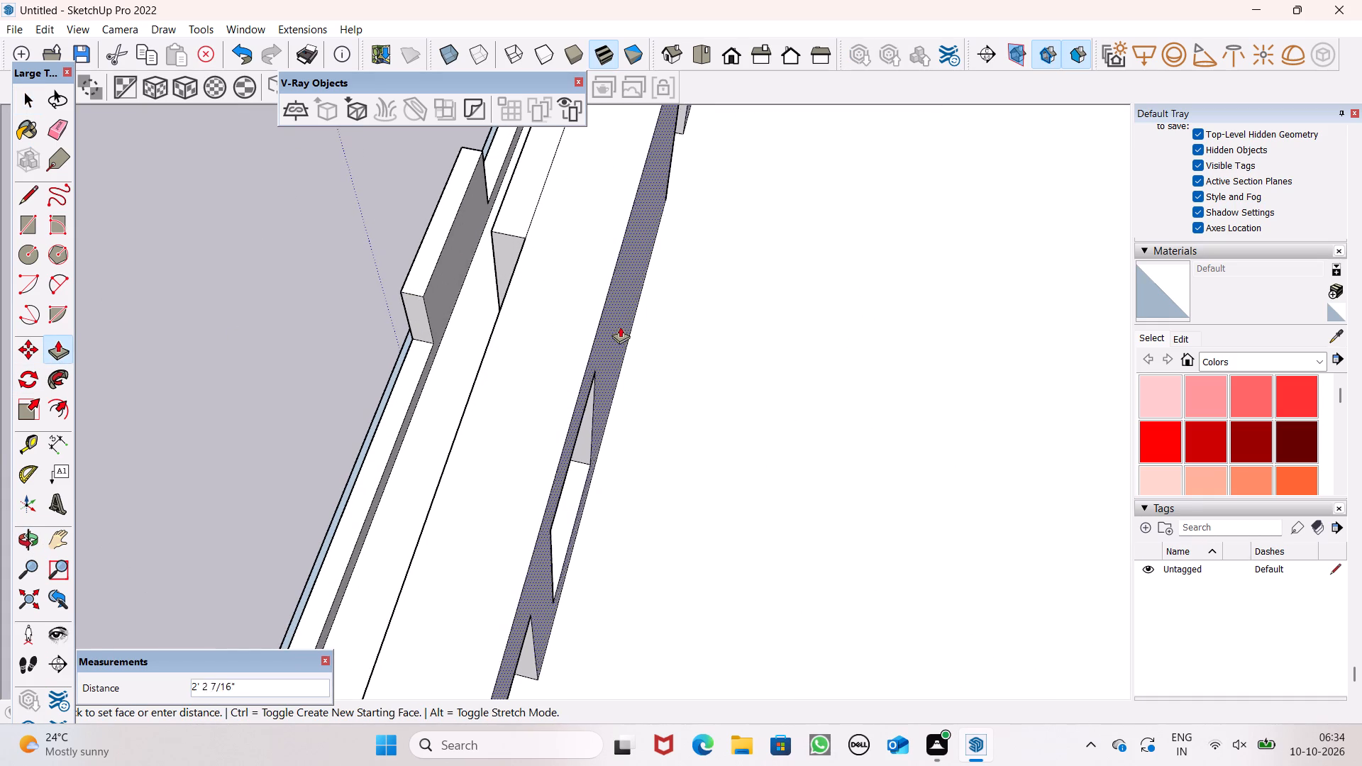
{"action": "left_click_drag", "start_coordinate": [620, 326], "coordinate": [637, 340]}
{"action": "scroll", "coordinate": [670, 326], "scroll_direction": "down", "scroll_amount": 6}
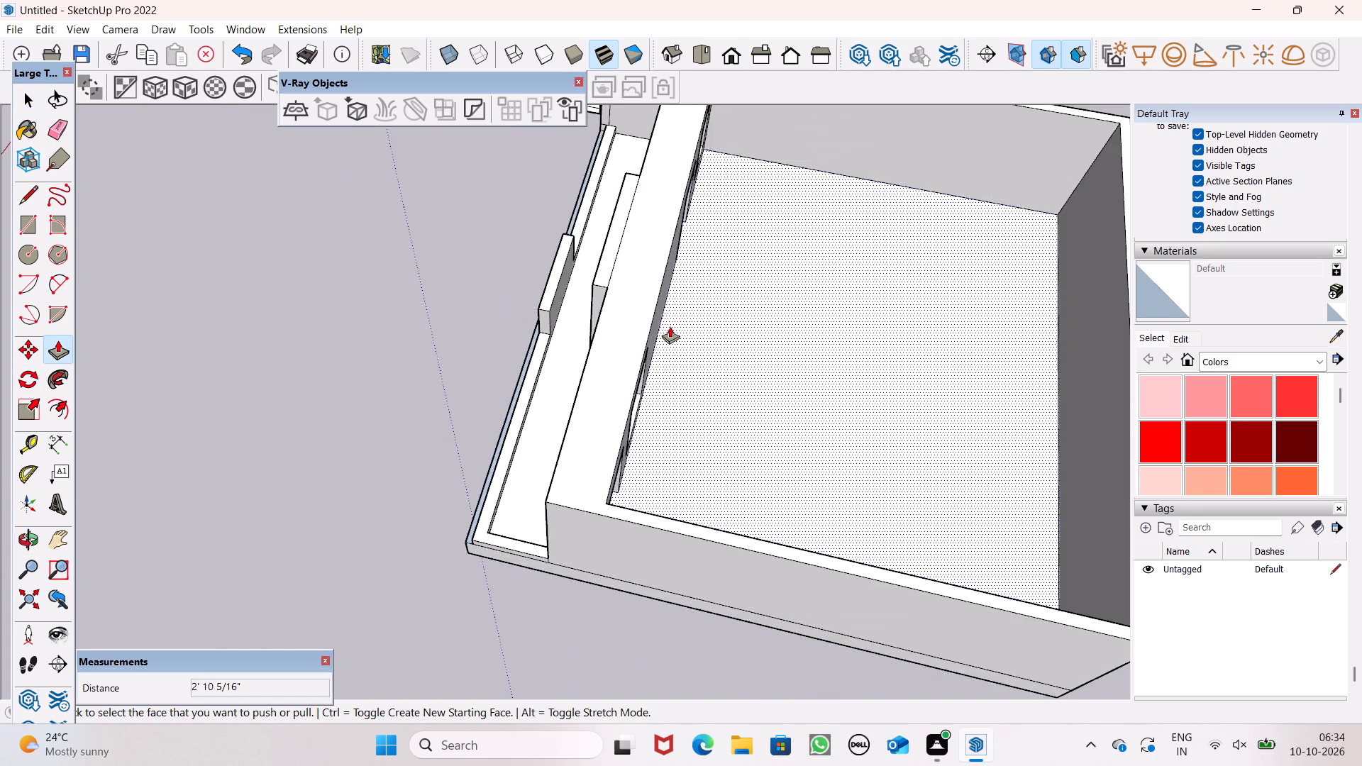
{"action": "scroll", "coordinate": [670, 326], "scroll_direction": "down", "scroll_amount": 6}
Push the outer face of the front wall section with the window and door nearest the open corner inward about 2' 6", undoing any extra push.
{"action": "middle_click_drag", "start_coordinate": [627, 378], "coordinate": [1045, 311]}
{"action": "scroll", "coordinate": [477, 274], "scroll_direction": "up", "scroll_amount": 6}
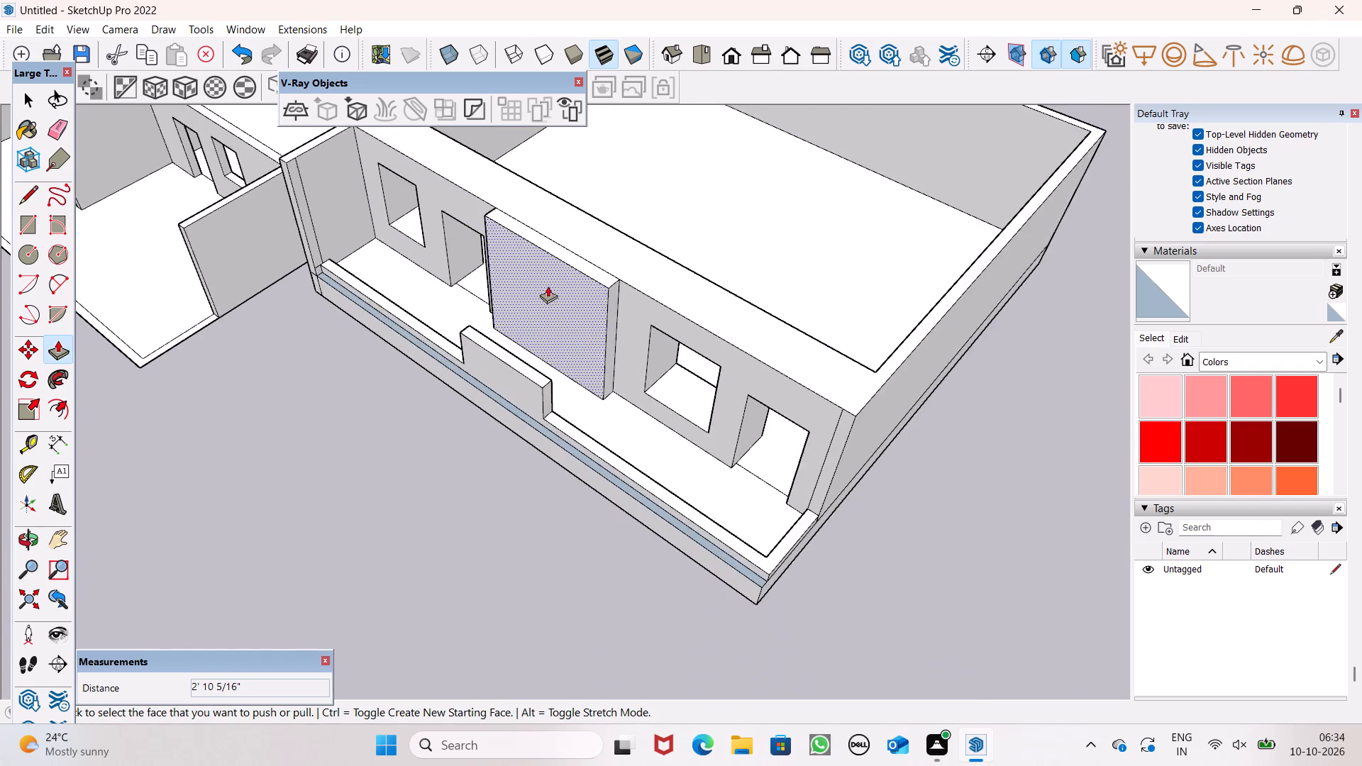
{"action": "middle_click_drag", "start_coordinate": [548, 299], "coordinate": [632, 316]}
{"action": "scroll", "coordinate": [631, 274], "scroll_direction": "up", "scroll_amount": 4}
{"action": "left_click_drag", "start_coordinate": [627, 294], "coordinate": [641, 282]}
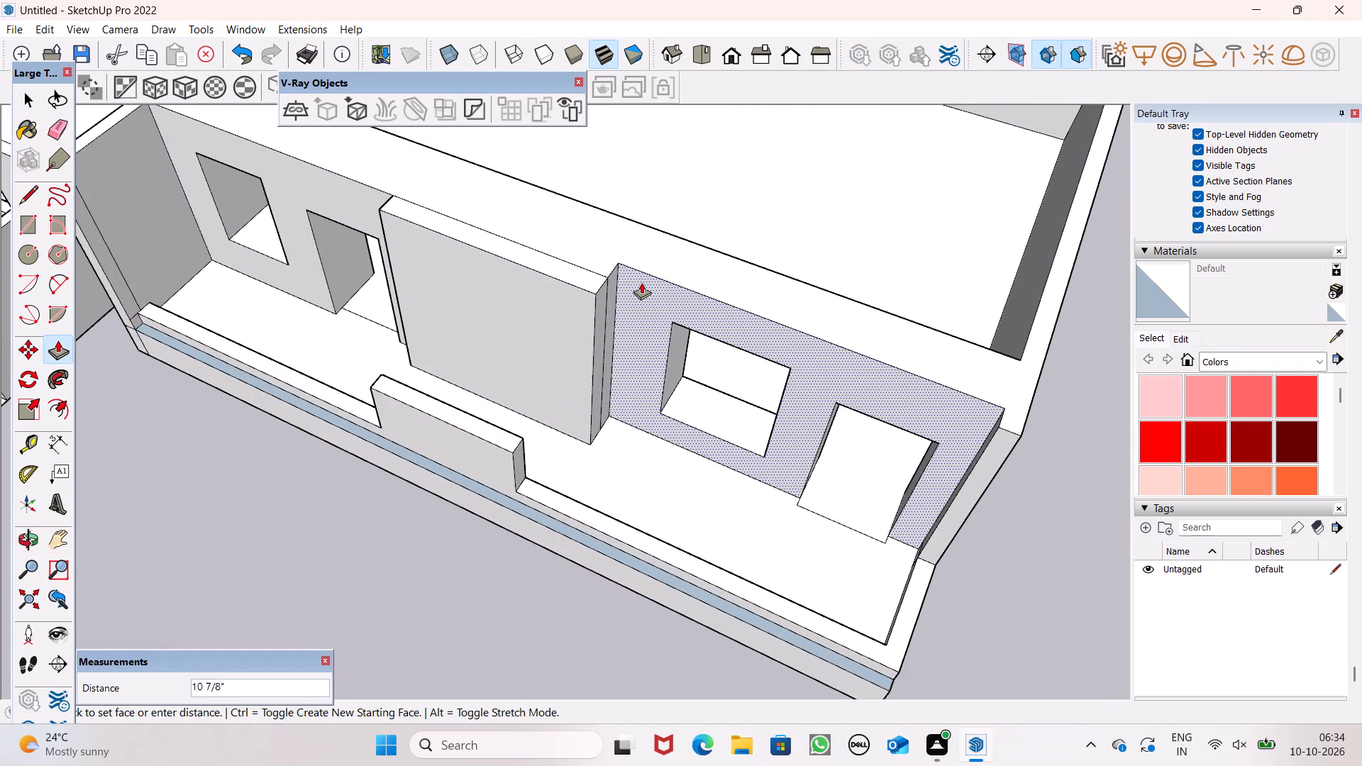
{"action": "left_click_drag", "start_coordinate": [641, 282], "coordinate": [665, 265]}
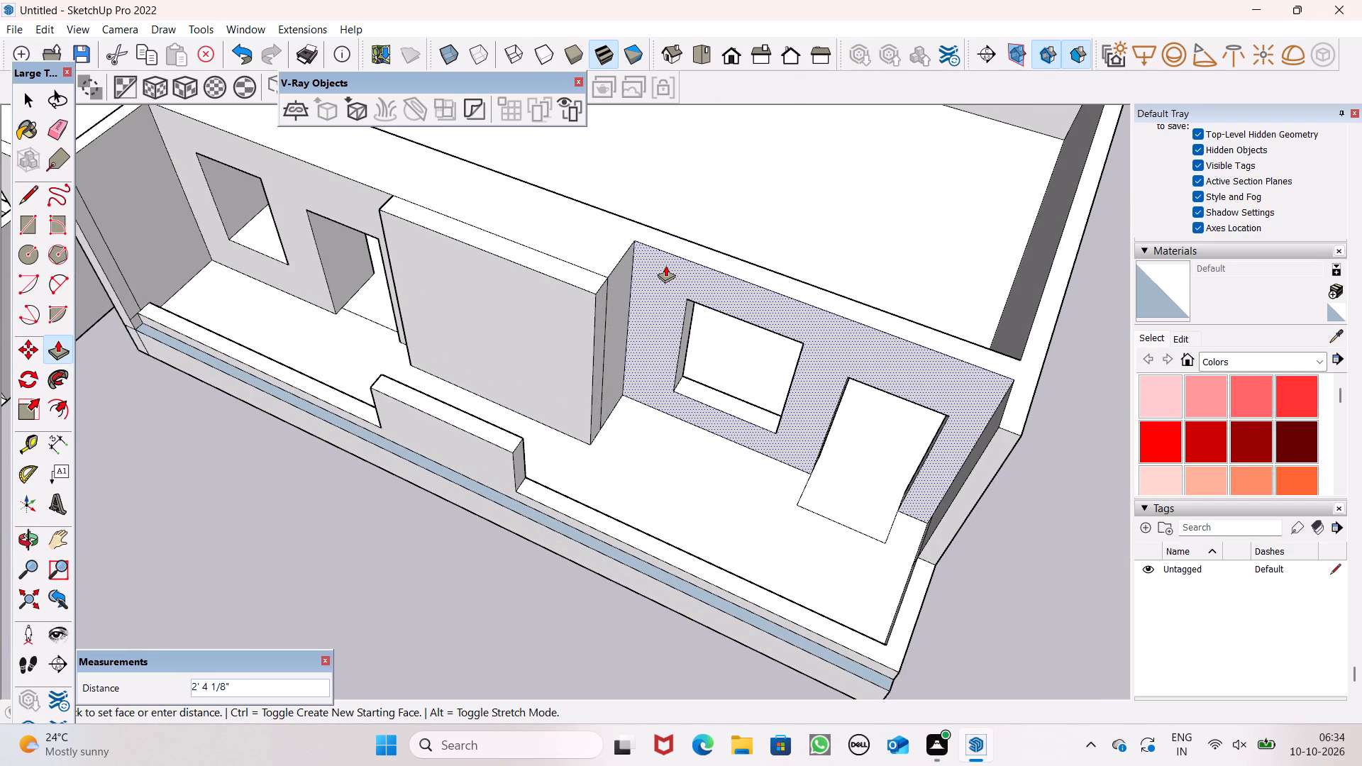
{"action": "left_click_drag", "start_coordinate": [665, 265], "coordinate": [668, 263]}
{"action": "double_click", "coordinate": [668, 263]}
{"action": "left_click", "coordinate": [669, 262]}
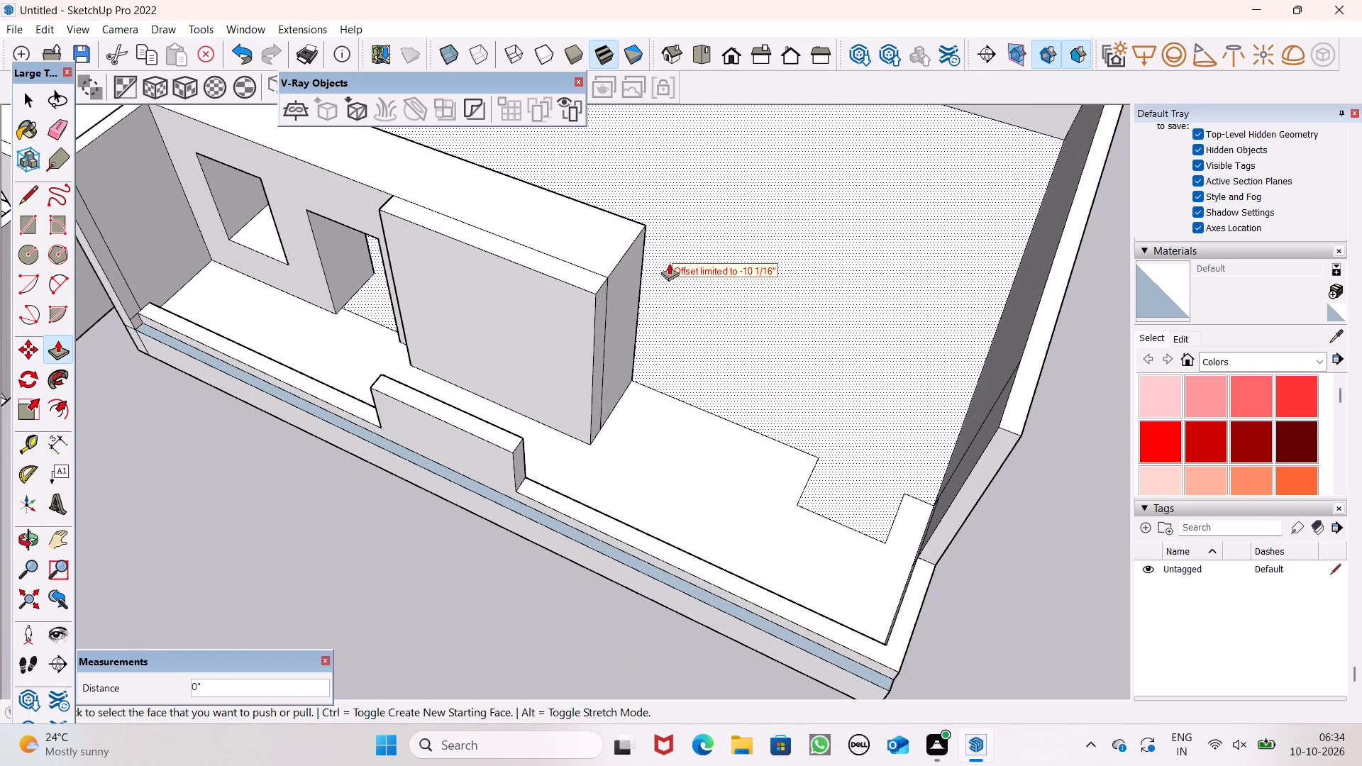
{"action": "key", "text": "ctrl+z"}
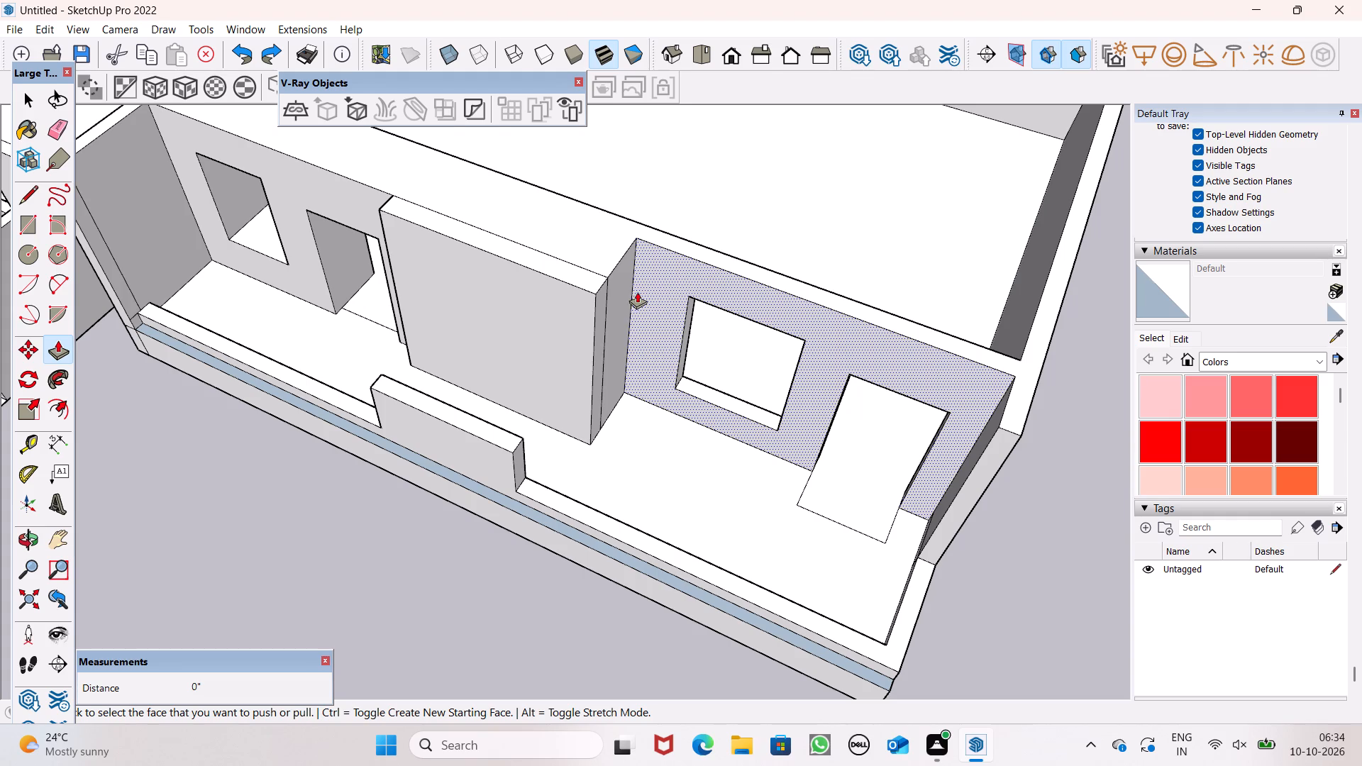
Push the outer face of the other window-and-door wall section inward about 2' 6 1/4", aligned with the opposite section.
{"action": "scroll", "coordinate": [614, 273], "scroll_direction": "down", "scroll_amount": 6}
{"action": "middle_click_drag", "start_coordinate": [576, 325], "coordinate": [724, 345]}
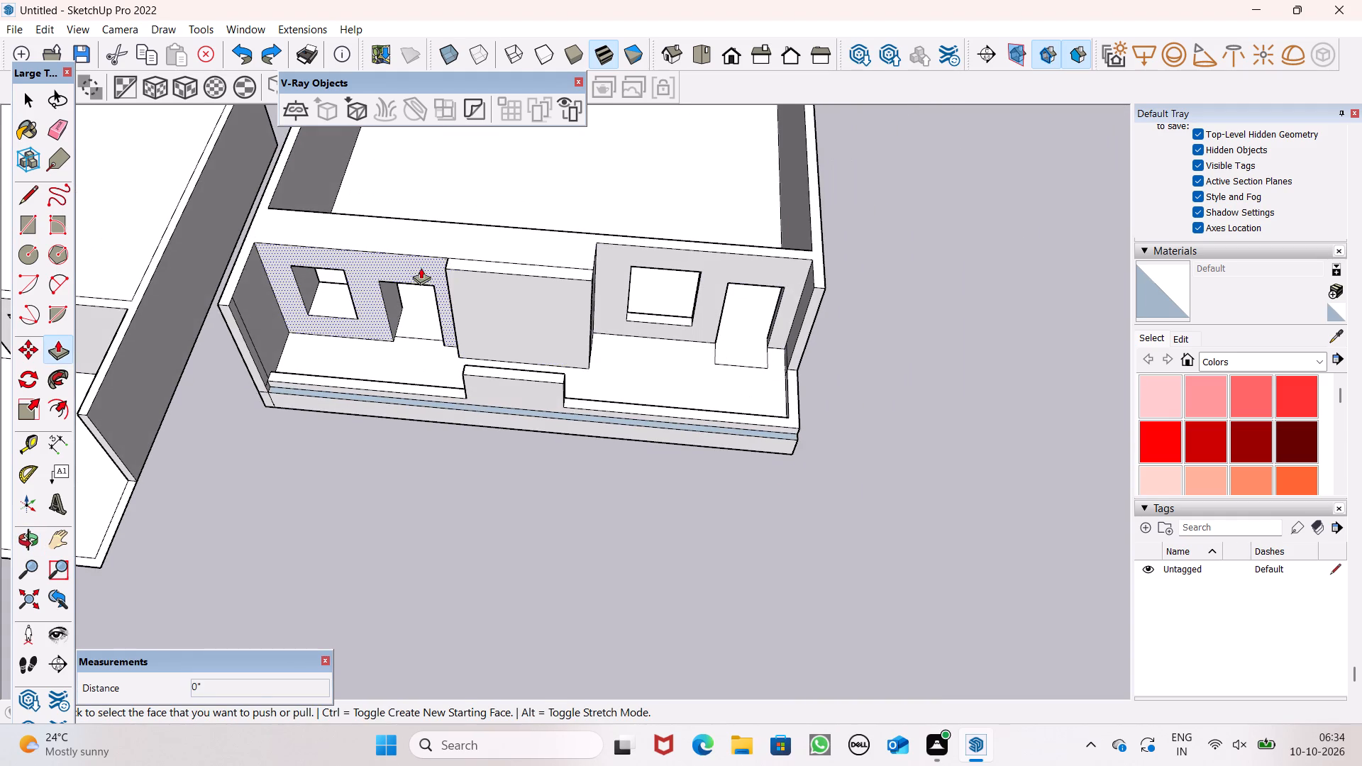
{"action": "left_click_drag", "start_coordinate": [421, 262], "coordinate": [624, 252]}
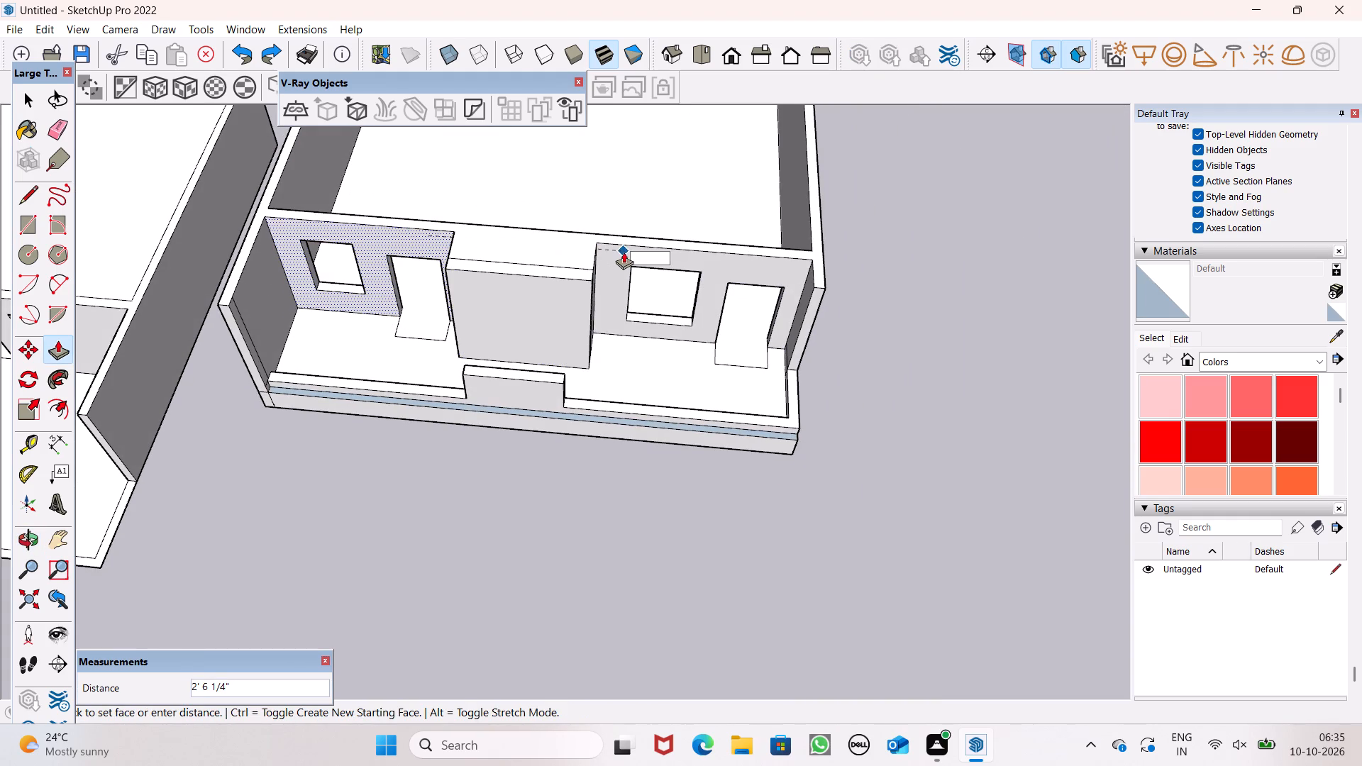
{"action": "left_click_drag", "start_coordinate": [624, 252], "coordinate": [624, 257]}
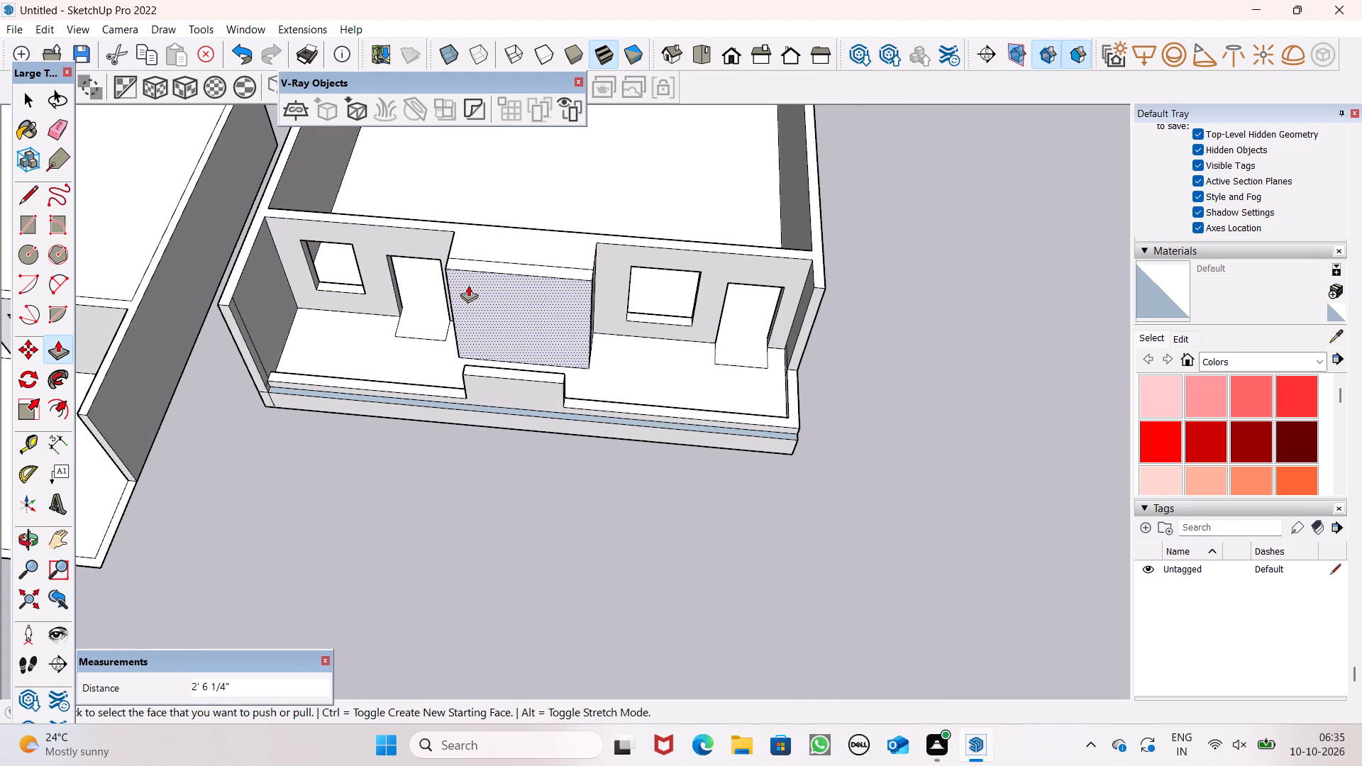
Erase the line running across the top of the central projecting wall panel.
{"action": "left_click", "coordinate": [57, 137]}
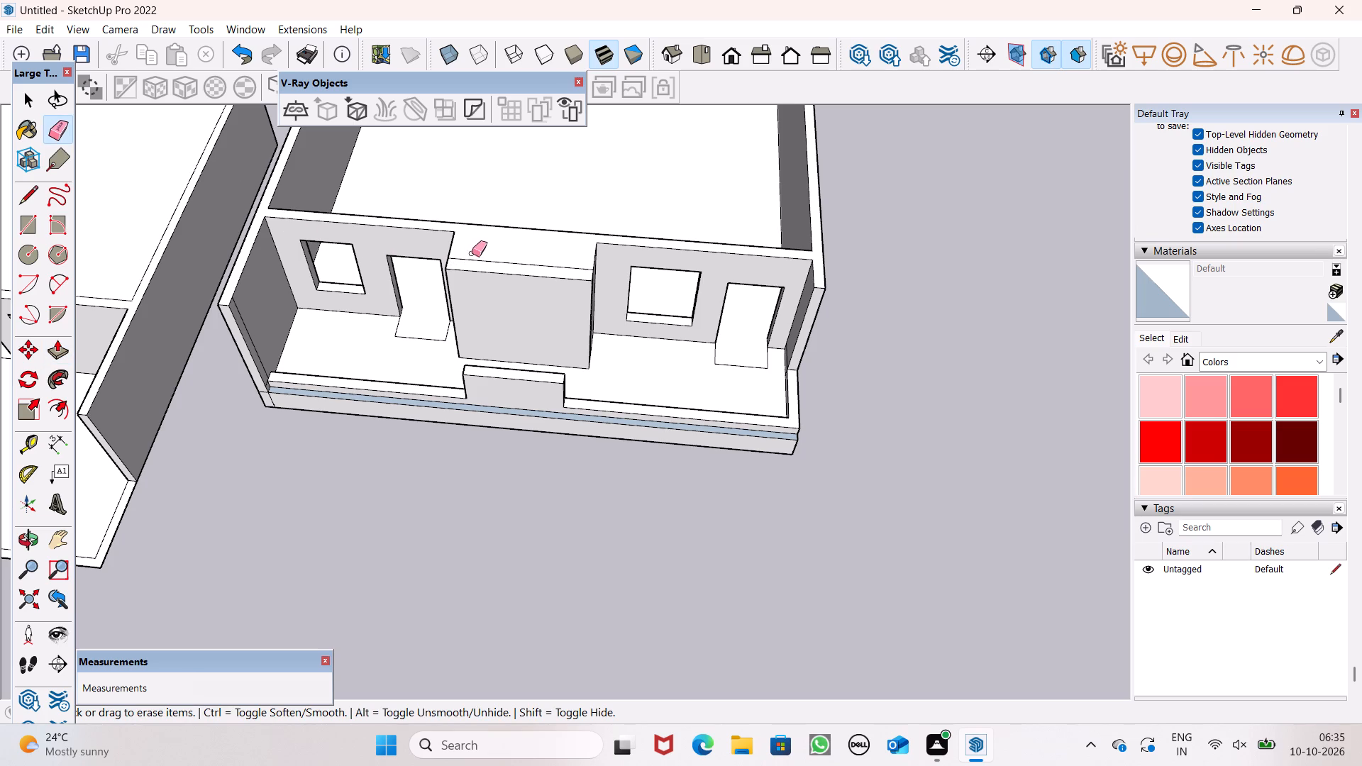
{"action": "left_click_drag", "start_coordinate": [472, 252], "coordinate": [474, 262]}
Push the central panel's front face back about 3' 7 15/16", level with the flanking wall sections.
{"action": "left_click_drag", "start_coordinate": [55, 353], "coordinate": [64, 353]}
{"action": "left_click_drag", "start_coordinate": [514, 347], "coordinate": [519, 333]}
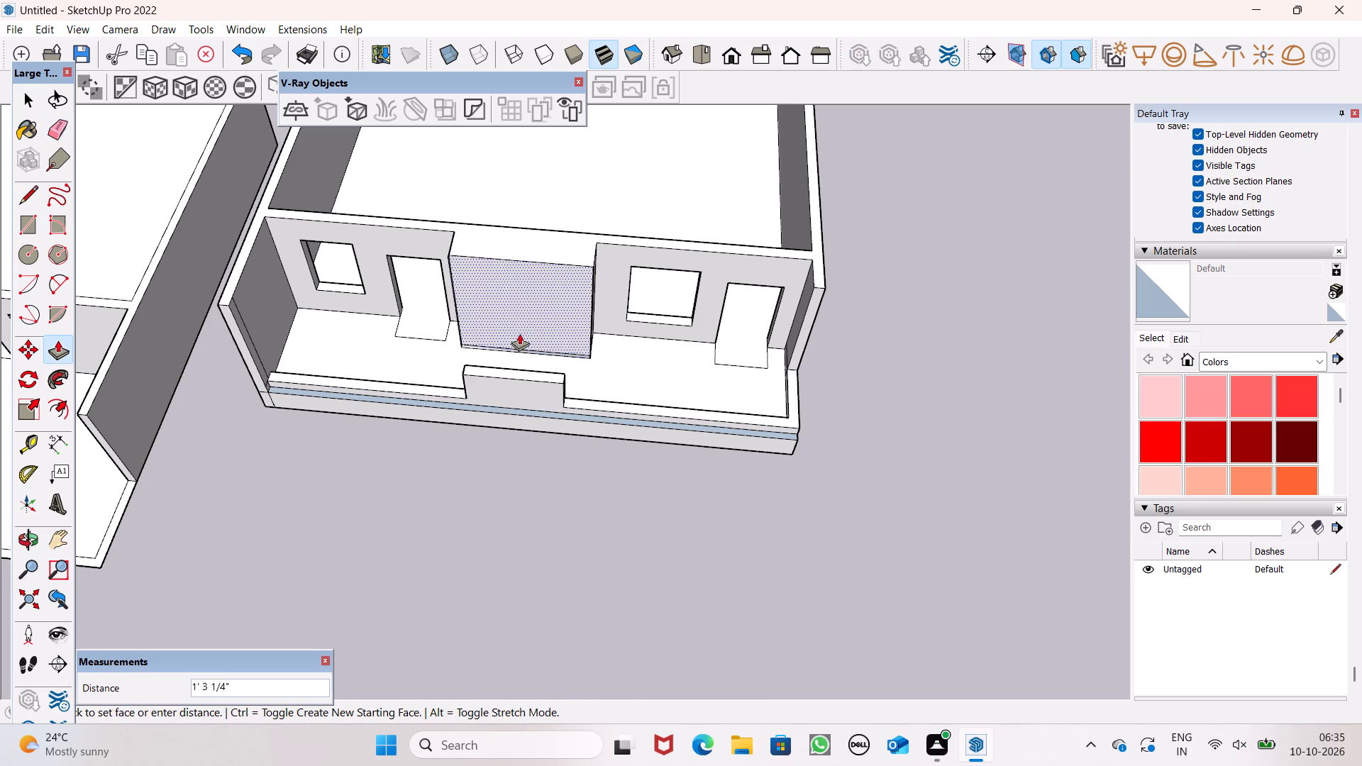
{"action": "left_click_drag", "start_coordinate": [519, 333], "coordinate": [521, 323]}
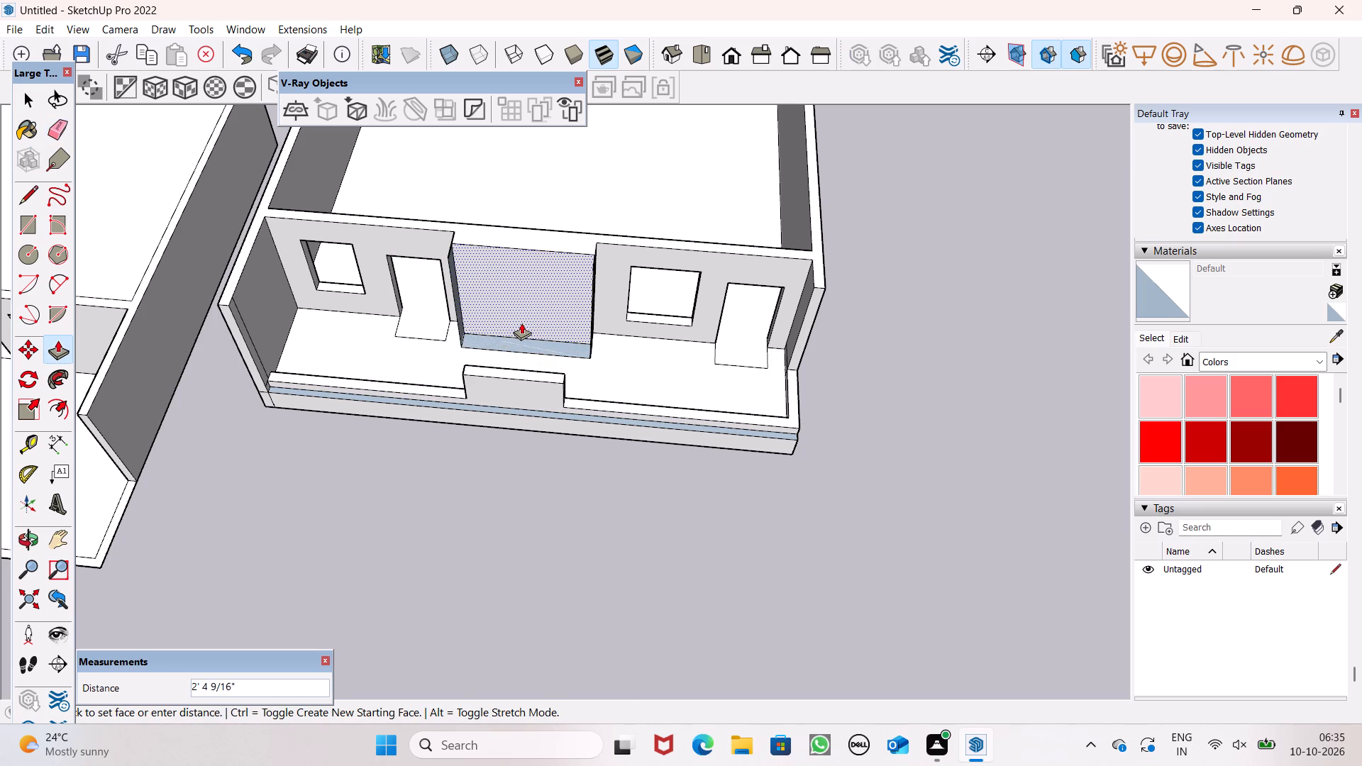
{"action": "left_click_drag", "start_coordinate": [521, 323], "coordinate": [528, 311]}
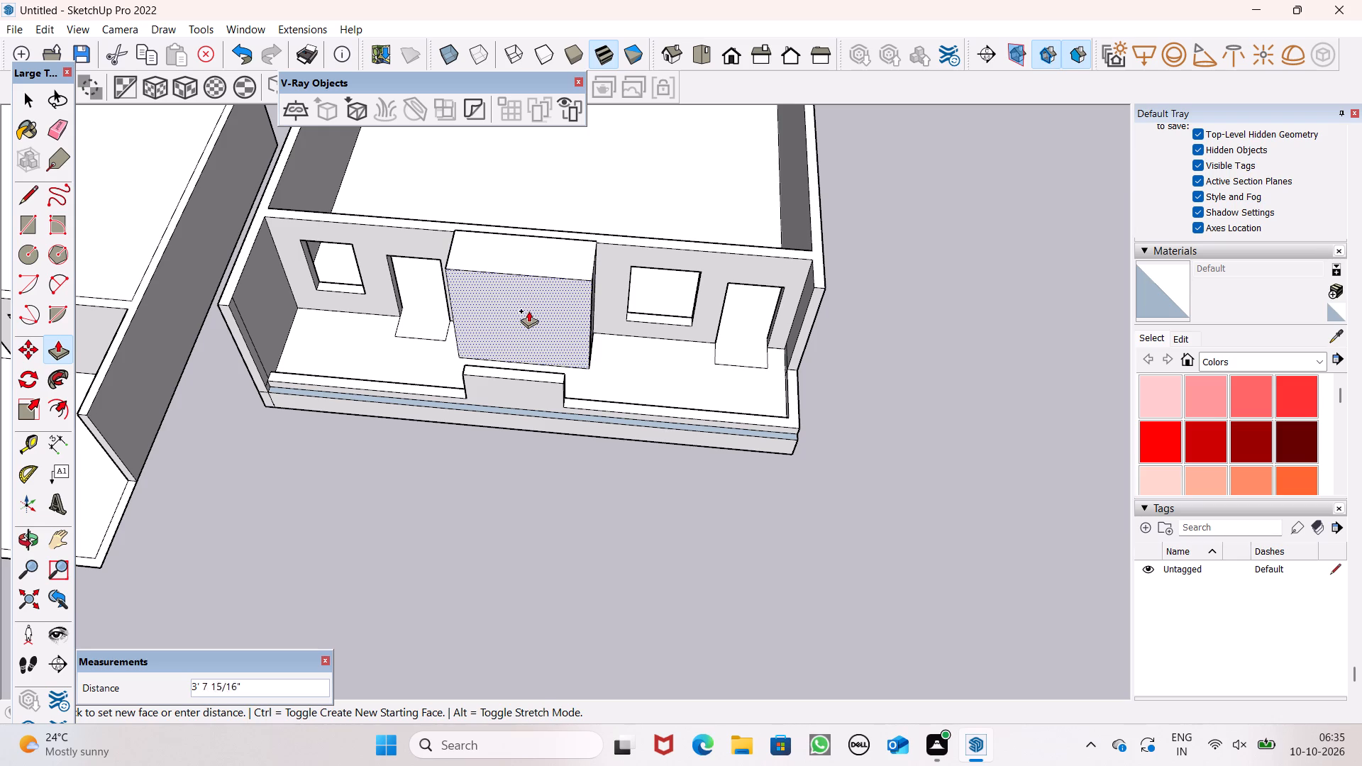
{"action": "left_click_drag", "start_coordinate": [528, 311], "coordinate": [529, 309]}
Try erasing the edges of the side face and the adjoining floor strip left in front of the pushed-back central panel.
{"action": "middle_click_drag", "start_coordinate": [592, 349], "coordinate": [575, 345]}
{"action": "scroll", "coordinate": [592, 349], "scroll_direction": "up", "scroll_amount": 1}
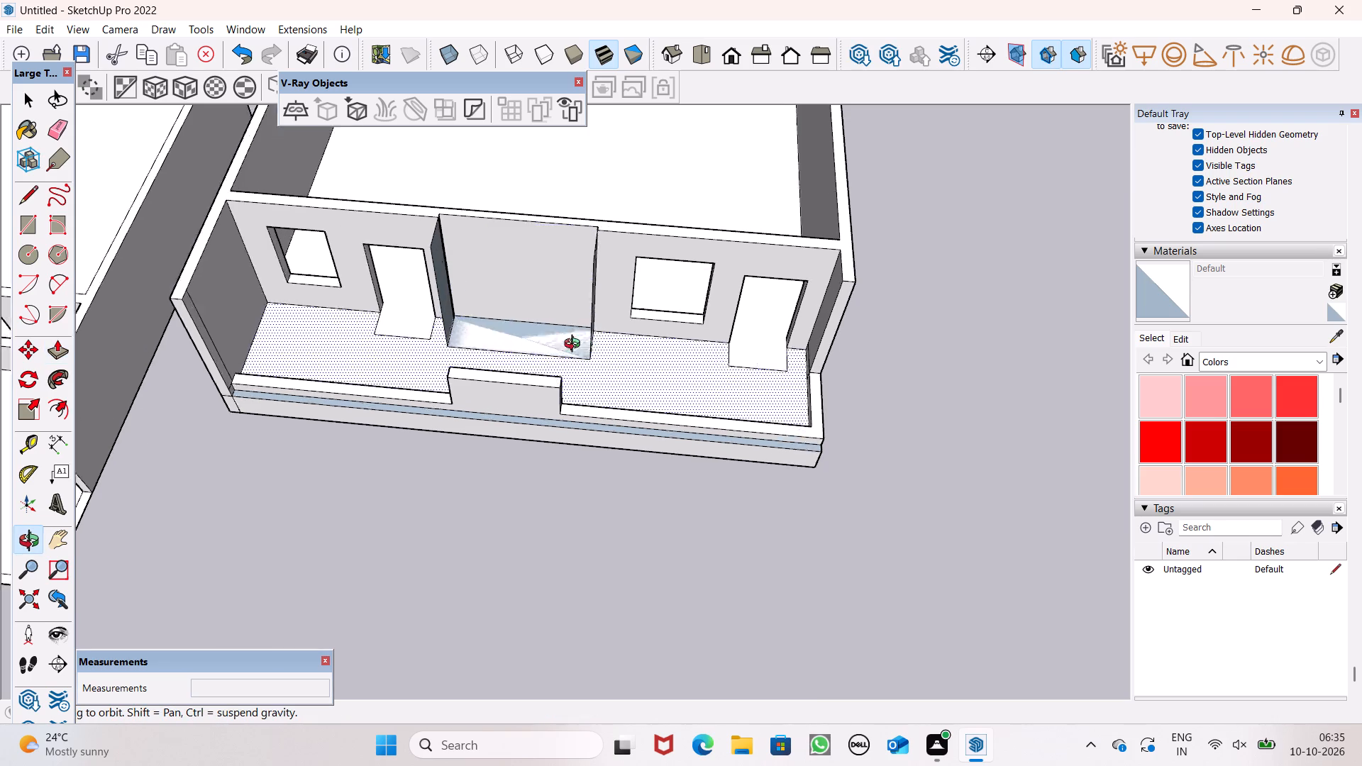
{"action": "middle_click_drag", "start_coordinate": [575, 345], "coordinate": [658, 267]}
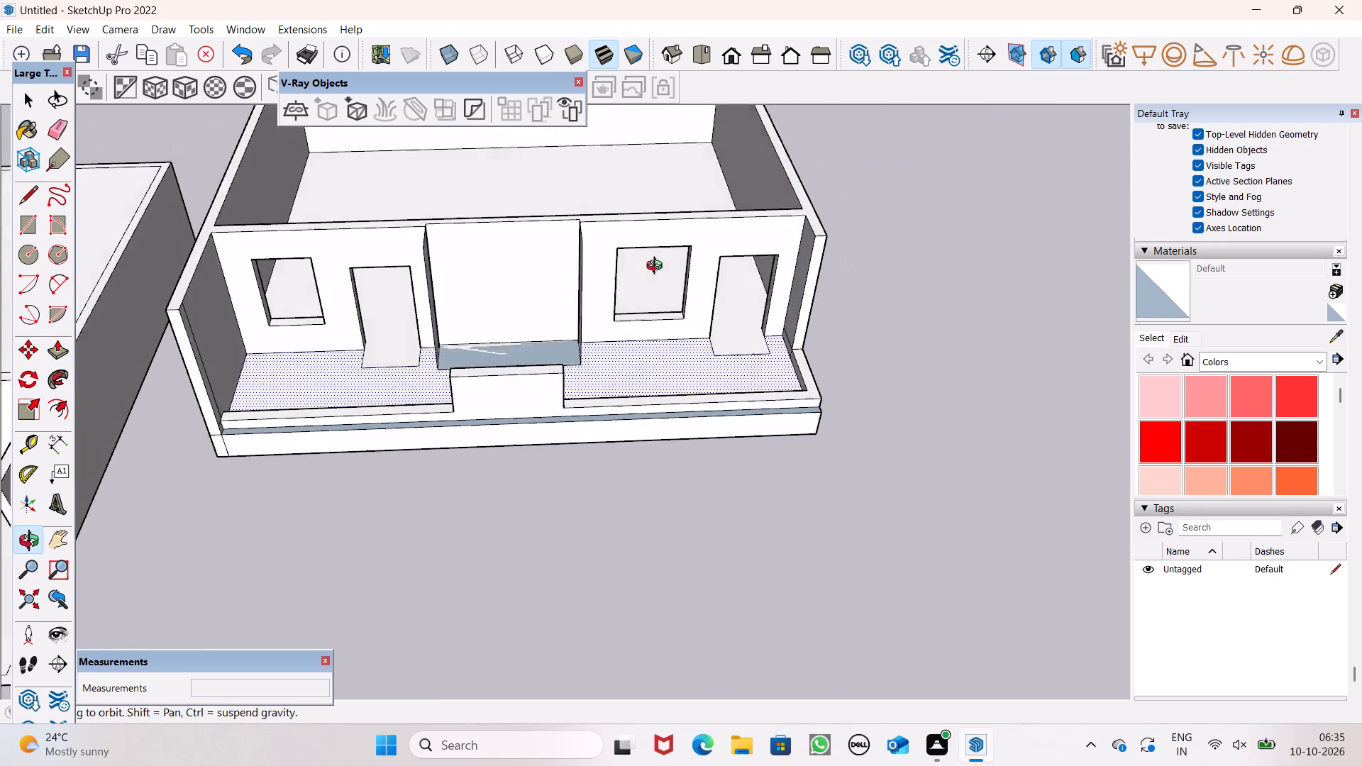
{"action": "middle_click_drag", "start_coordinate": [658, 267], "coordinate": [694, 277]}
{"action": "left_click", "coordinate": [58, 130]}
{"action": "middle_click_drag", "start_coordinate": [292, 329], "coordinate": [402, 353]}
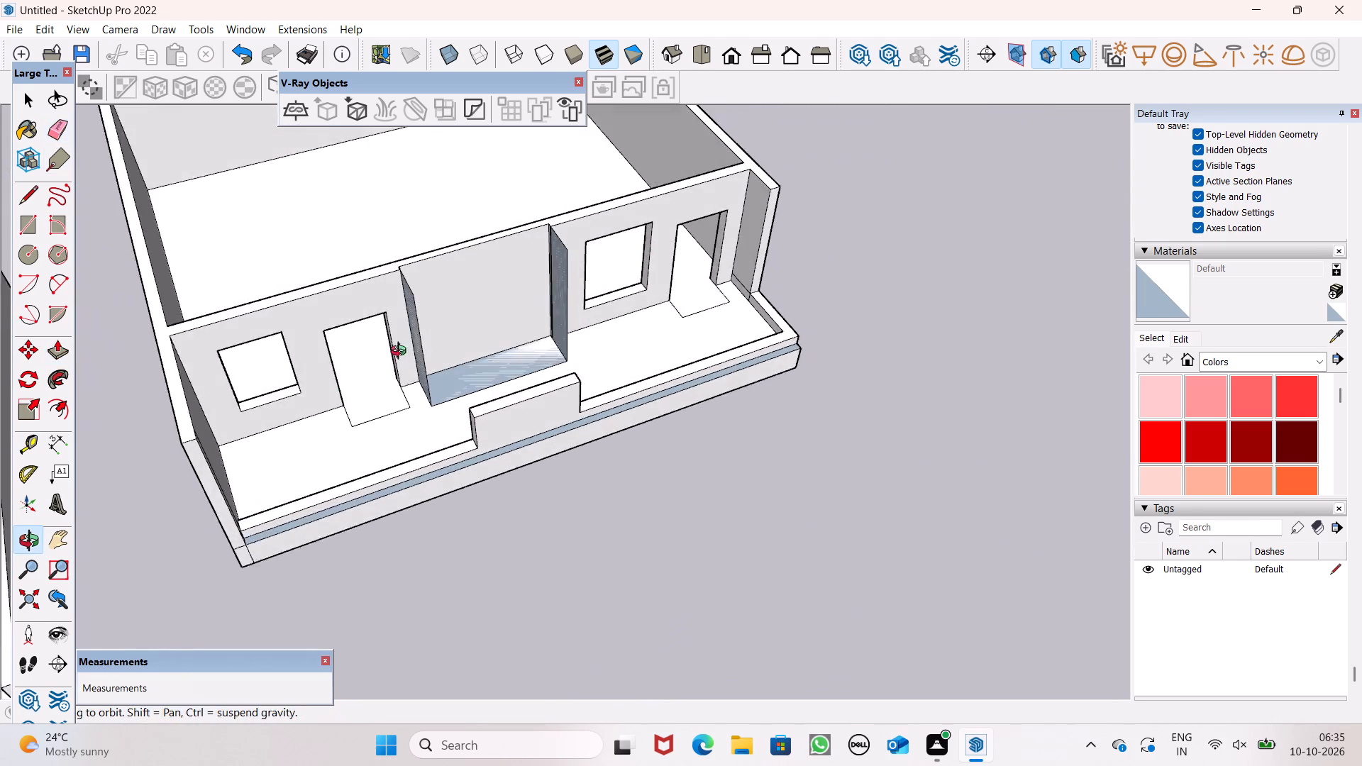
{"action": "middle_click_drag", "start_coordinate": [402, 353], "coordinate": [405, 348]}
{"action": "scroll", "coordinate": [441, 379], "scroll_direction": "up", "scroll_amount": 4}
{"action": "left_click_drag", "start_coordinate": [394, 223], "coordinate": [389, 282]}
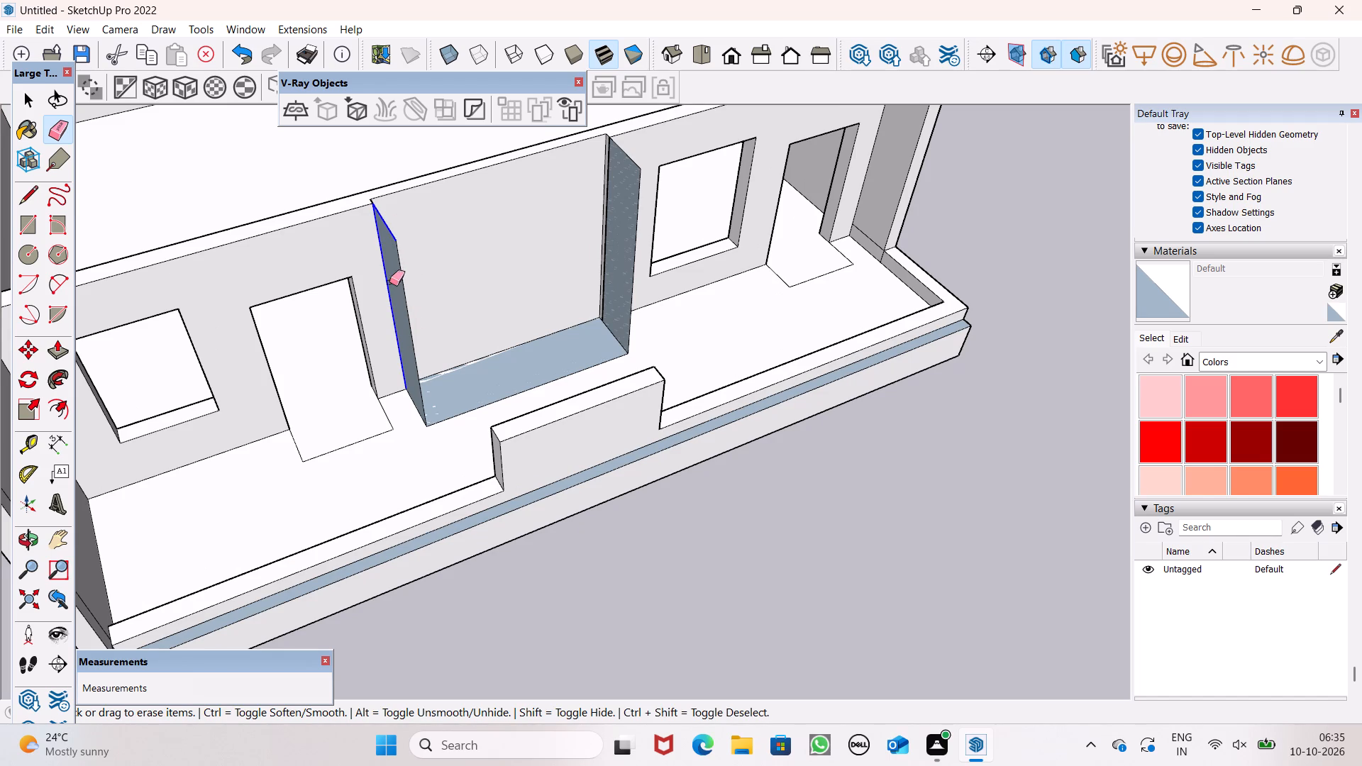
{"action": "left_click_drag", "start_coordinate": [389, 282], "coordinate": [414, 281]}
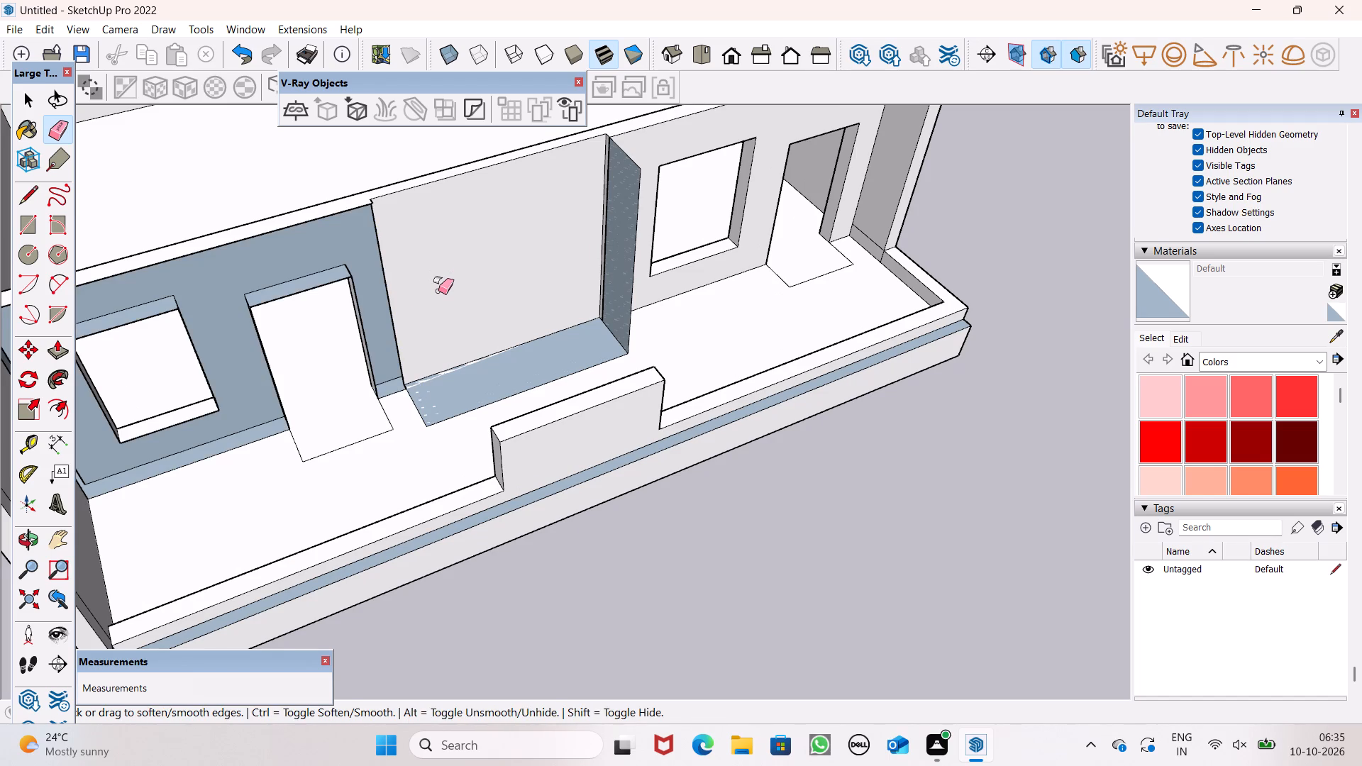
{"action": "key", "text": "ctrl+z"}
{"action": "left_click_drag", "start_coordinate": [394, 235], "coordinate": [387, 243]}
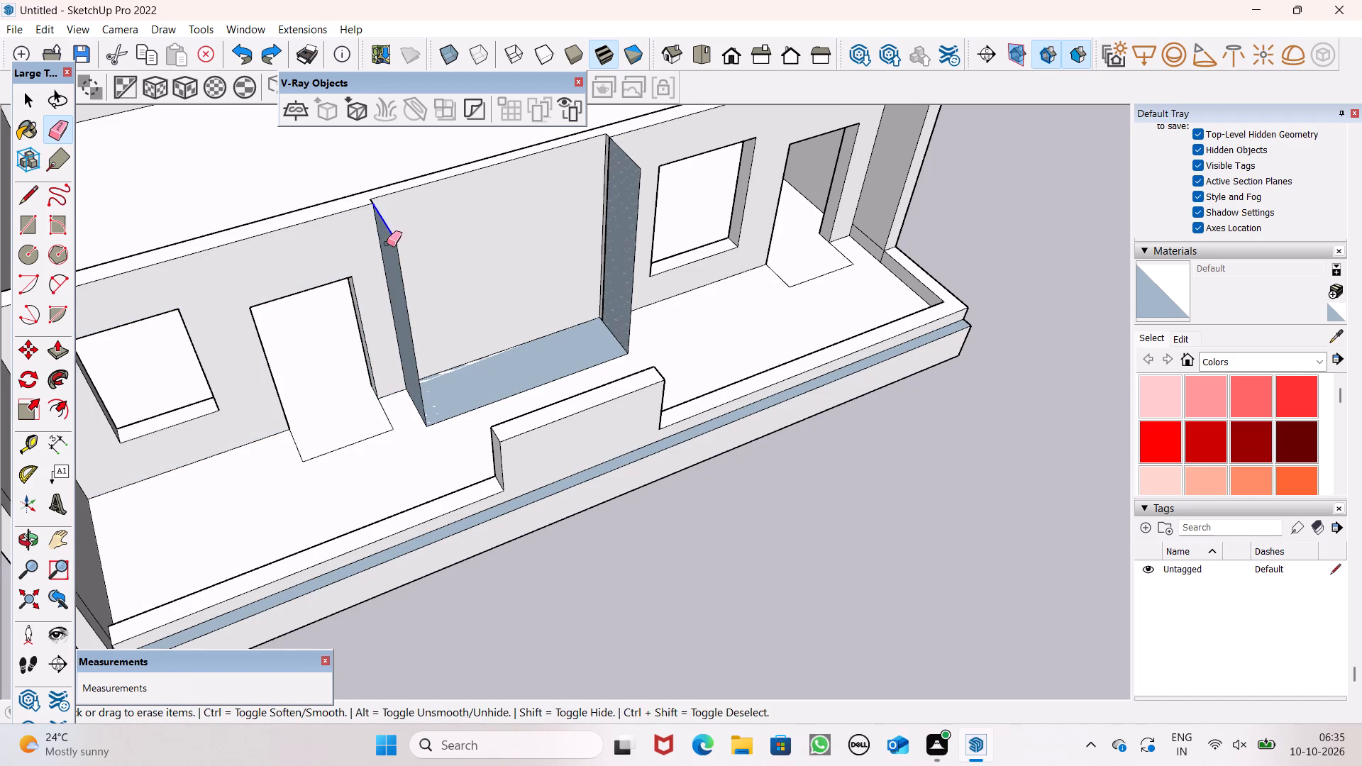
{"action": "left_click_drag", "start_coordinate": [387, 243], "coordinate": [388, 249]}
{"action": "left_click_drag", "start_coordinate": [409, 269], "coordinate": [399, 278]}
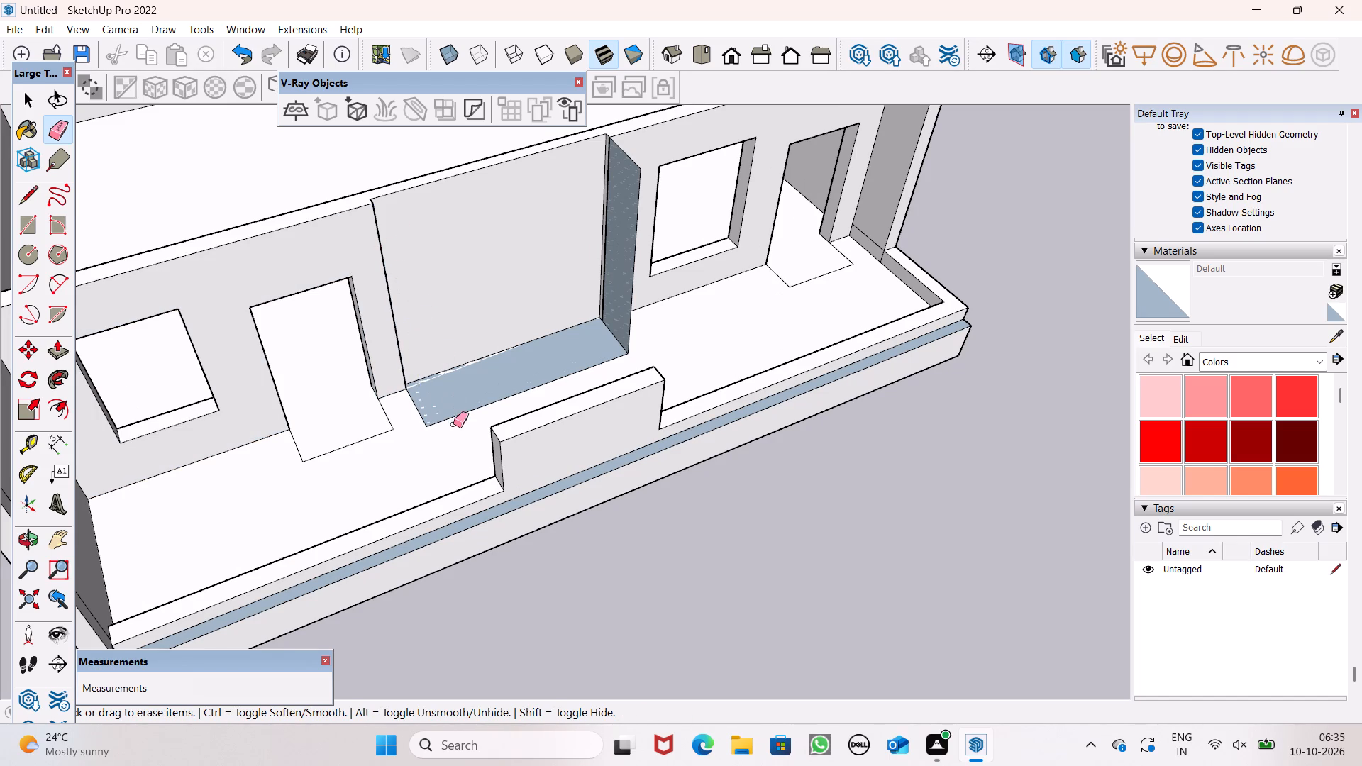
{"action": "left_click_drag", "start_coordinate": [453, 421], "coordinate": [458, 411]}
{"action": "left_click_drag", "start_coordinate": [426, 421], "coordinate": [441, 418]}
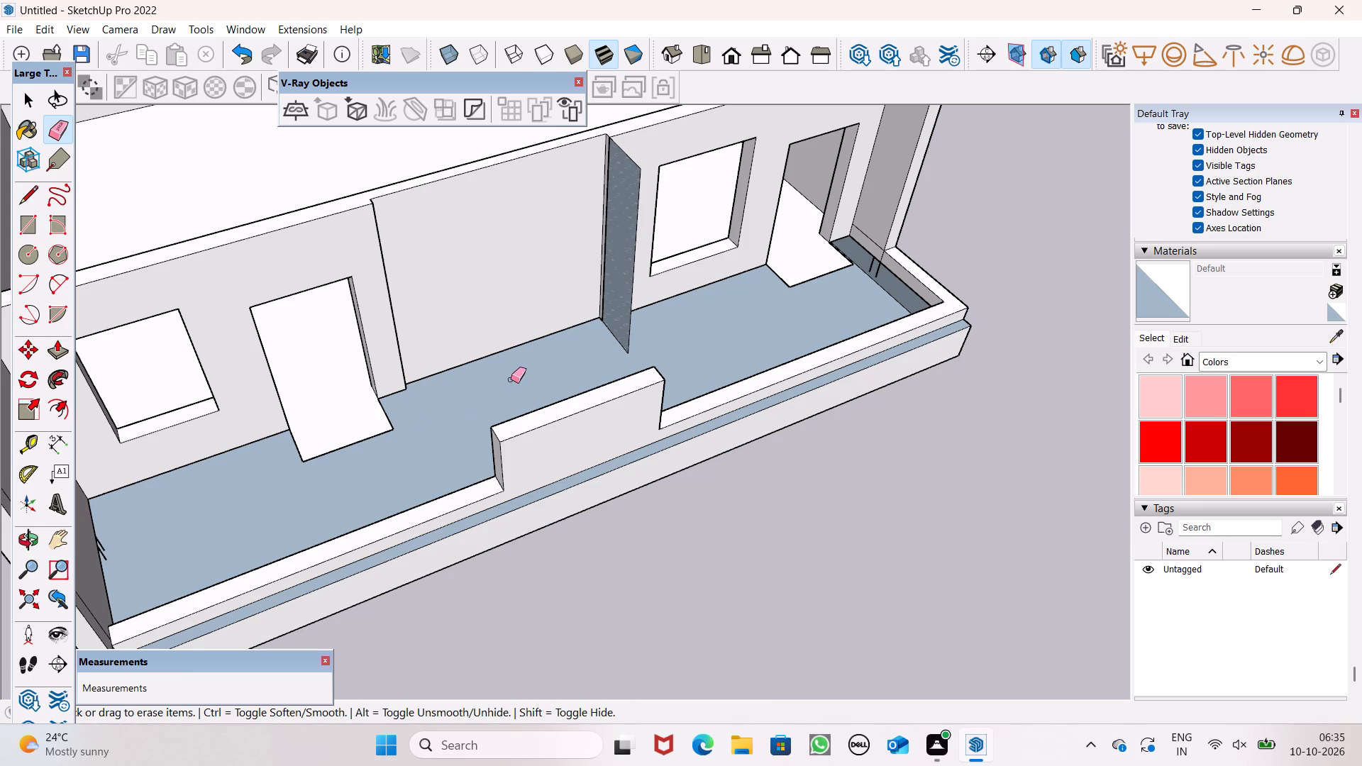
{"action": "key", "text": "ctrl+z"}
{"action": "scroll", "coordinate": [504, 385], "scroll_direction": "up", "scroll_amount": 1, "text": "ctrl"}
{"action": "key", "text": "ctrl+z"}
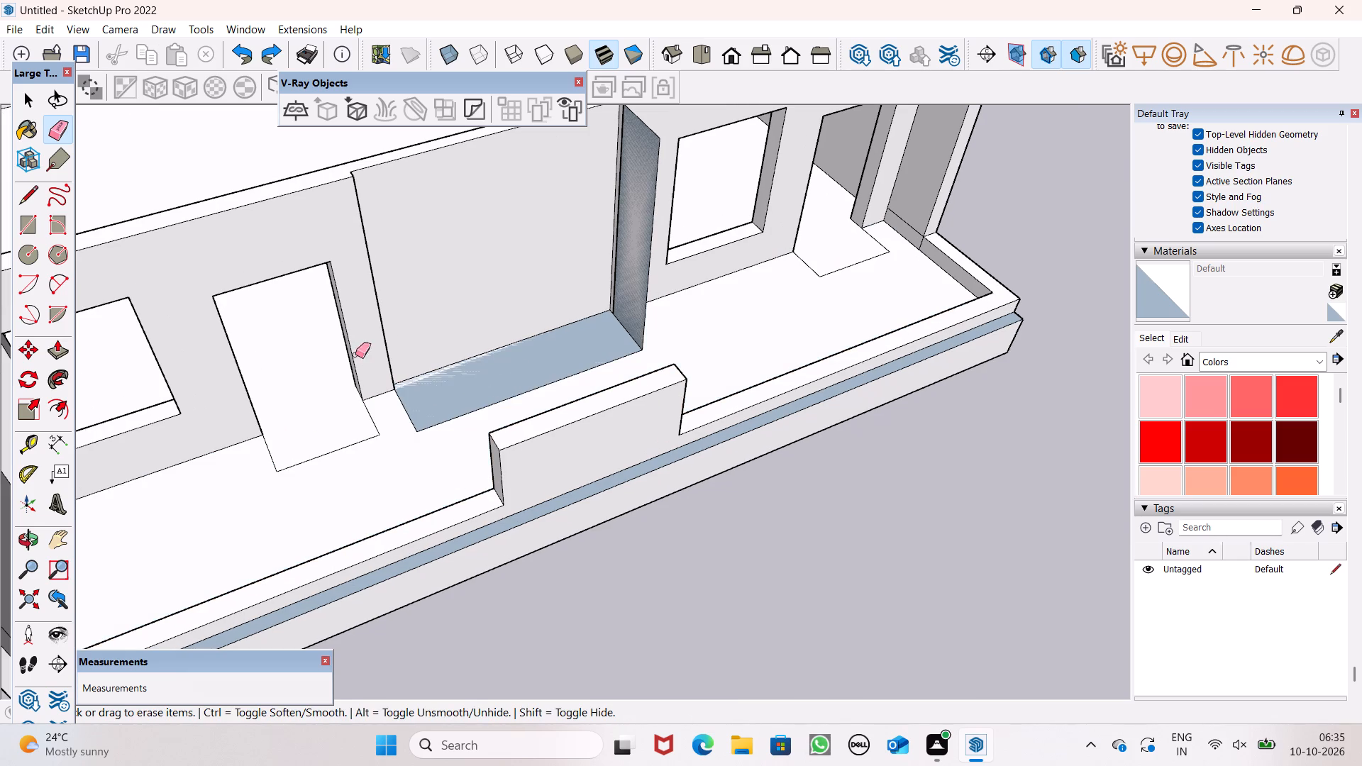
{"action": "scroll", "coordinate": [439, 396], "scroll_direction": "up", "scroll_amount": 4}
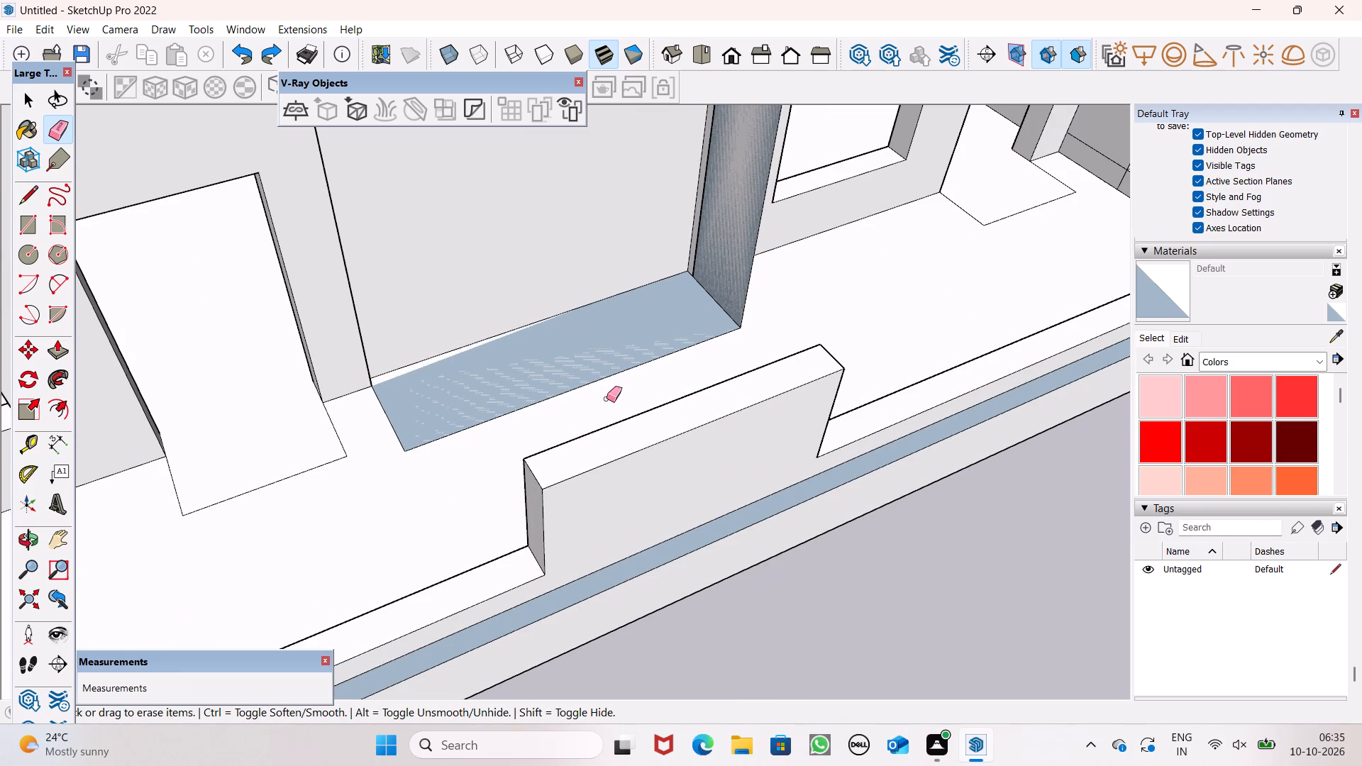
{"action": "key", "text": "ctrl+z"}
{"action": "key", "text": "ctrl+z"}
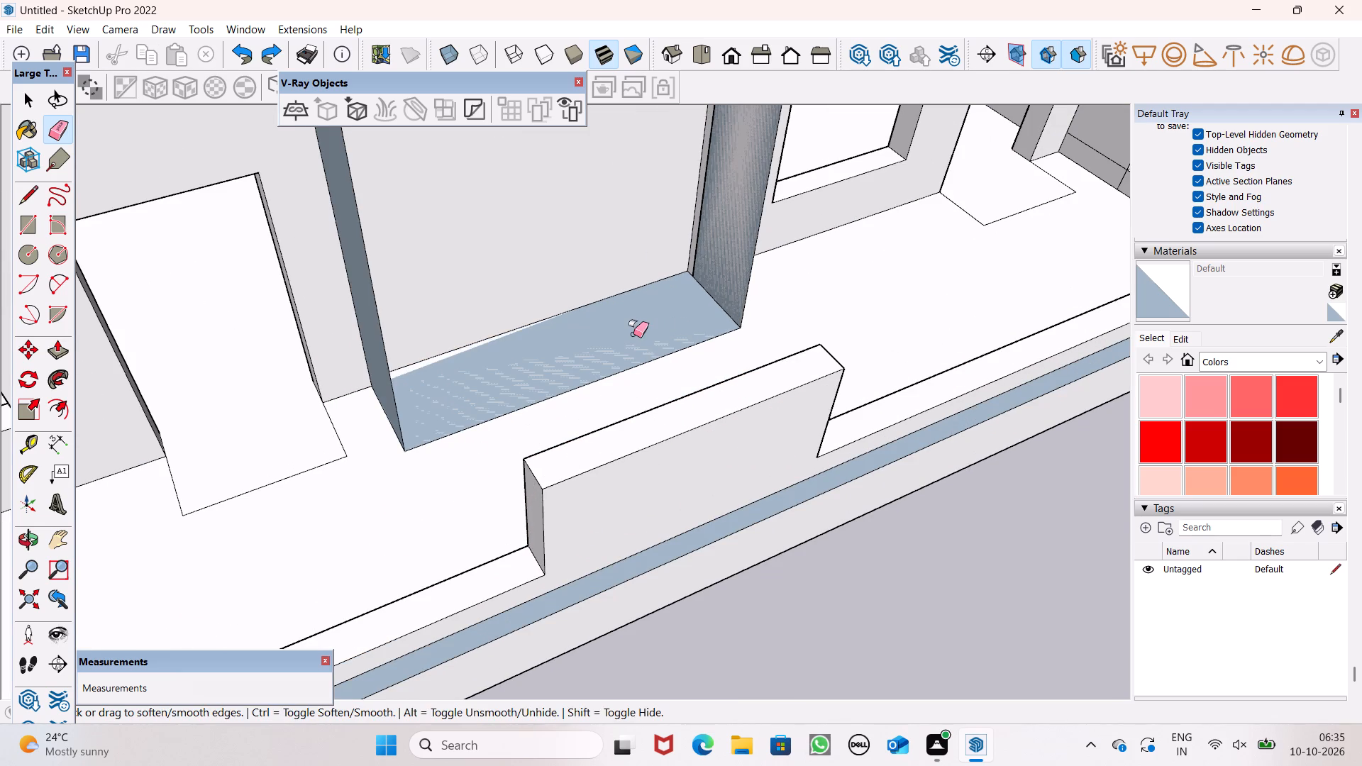
Undo the central panel's push-back, its top line erasure and the inward pushes of both flanking window-and-door wall sections.
{"action": "key", "text": "ctrl+z"}
{"action": "scroll", "coordinate": [626, 343], "scroll_direction": "down", "scroll_amount": 9}
{"action": "middle_click_drag", "start_coordinate": [620, 380], "coordinate": [619, 421]}
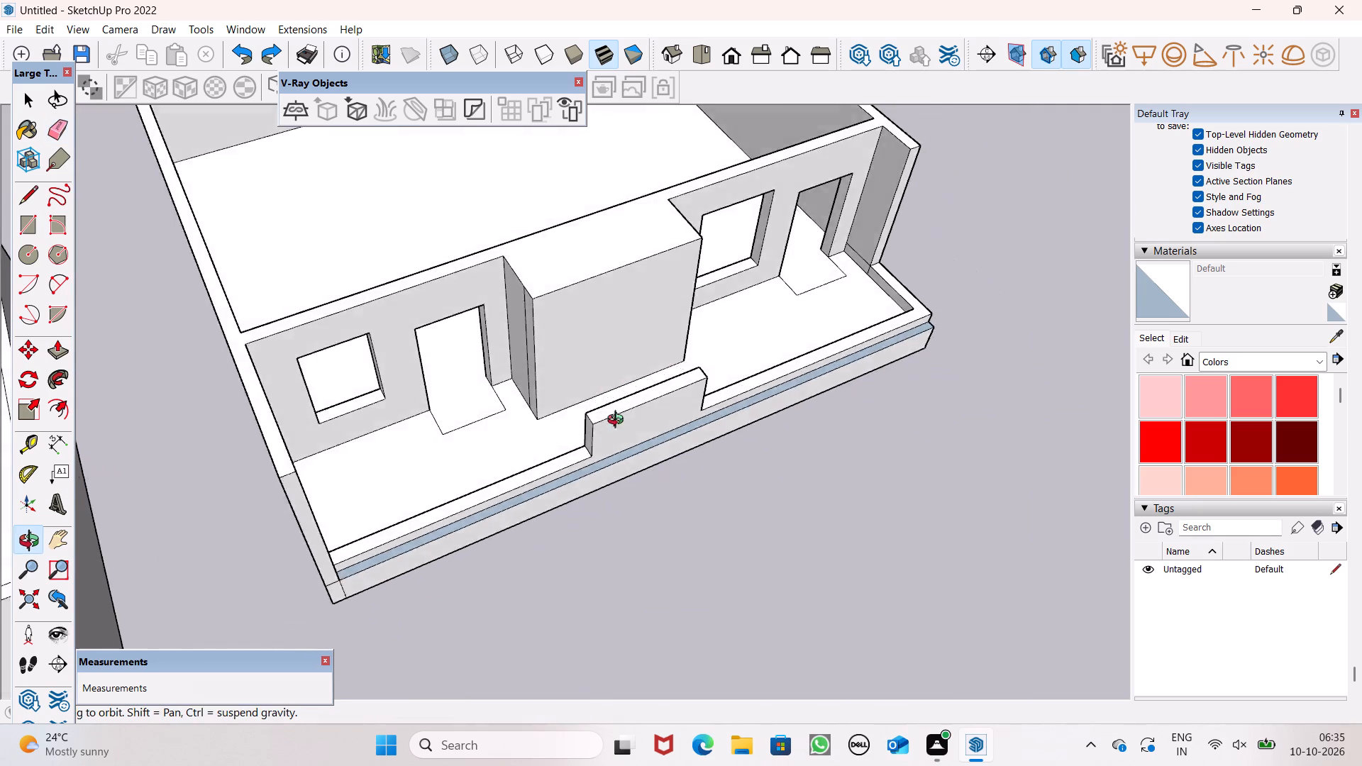
{"action": "middle_click_drag", "start_coordinate": [619, 421], "coordinate": [497, 501]}
{"action": "key", "text": "ctrl+z"}
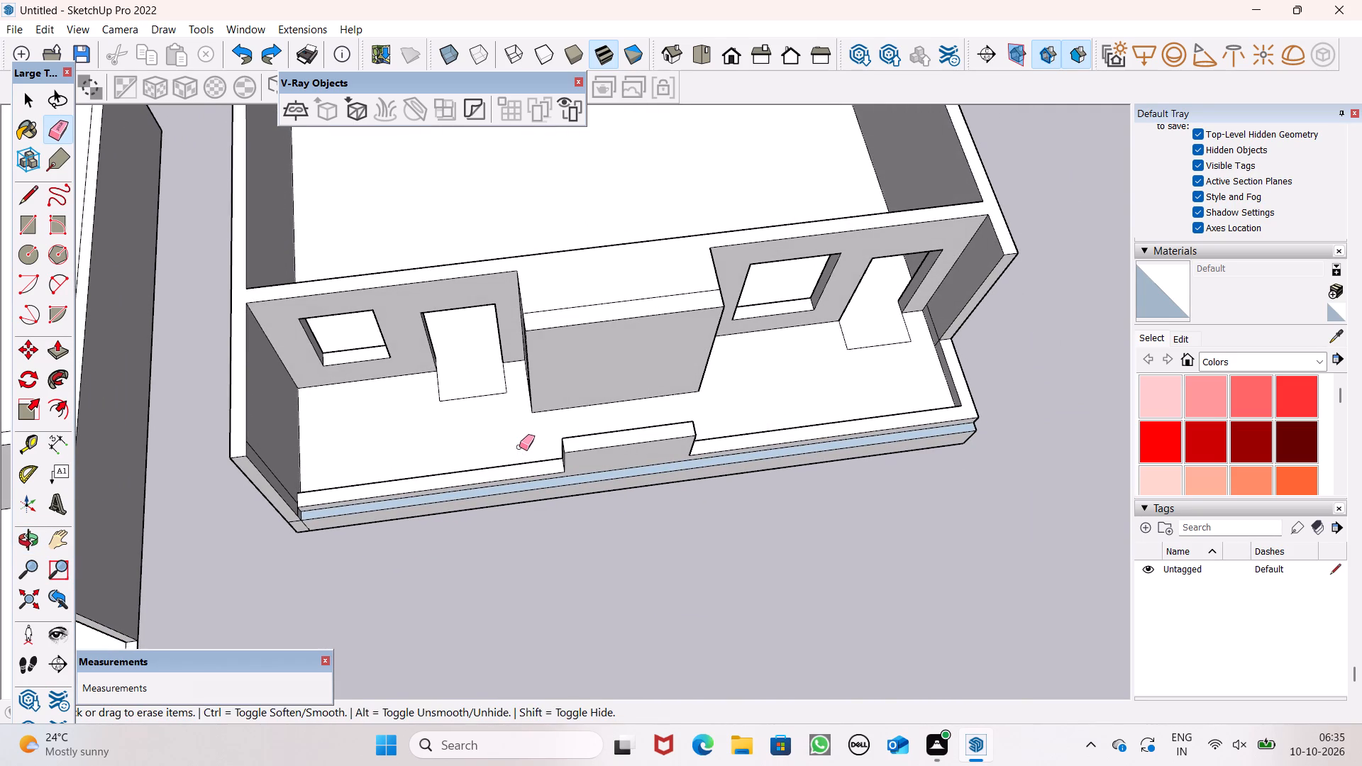
{"action": "key", "text": "ctrl+z"}
{"action": "key", "text": "ctrl+z"}
{"action": "key", "text": "ctrl+z"}
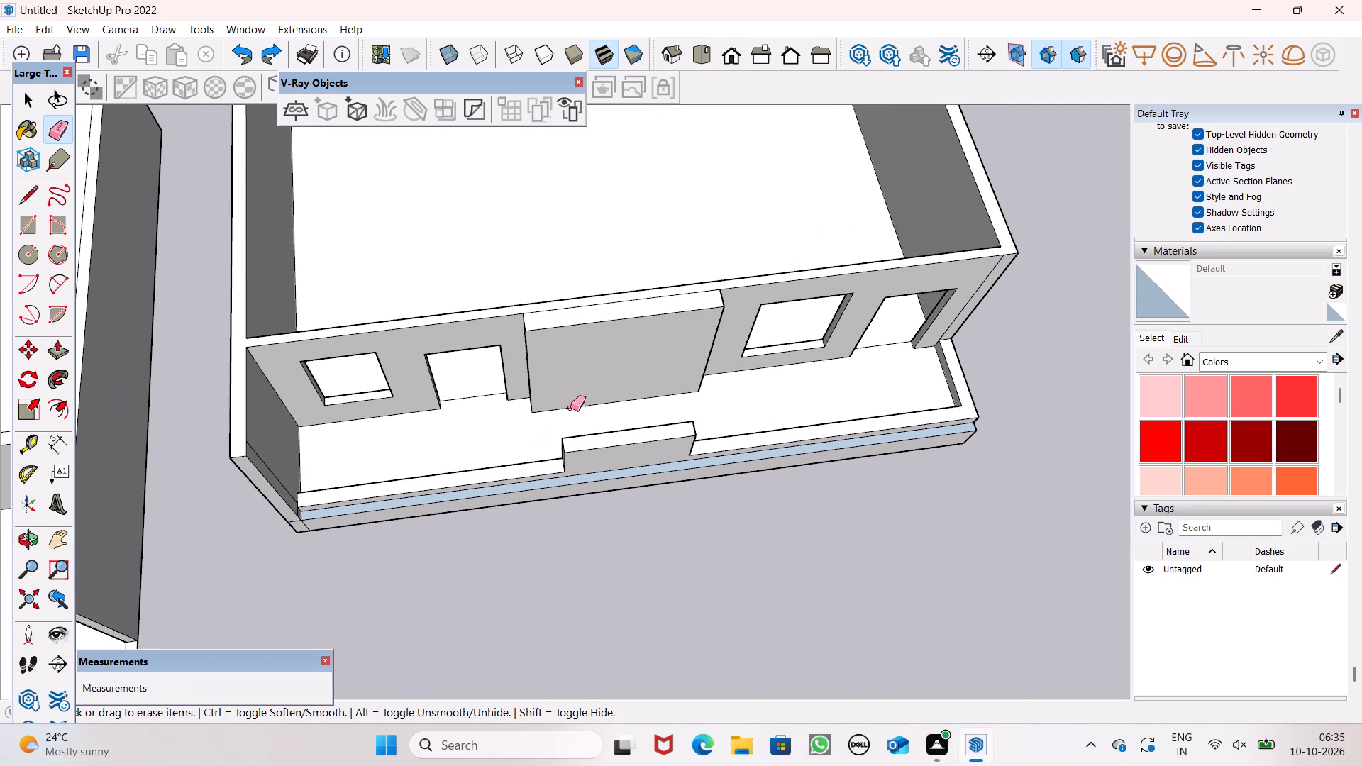
Examine the front wall, central projecting panel and balcony parapet from above and from the front.
{"action": "key", "text": "space"}
{"action": "scroll", "coordinate": [567, 405], "scroll_direction": "down", "scroll_amount": 5}
{"action": "middle_click_drag", "start_coordinate": [664, 456], "coordinate": [669, 259]}
{"action": "scroll", "coordinate": [646, 265], "scroll_direction": "up", "scroll_amount": 1}
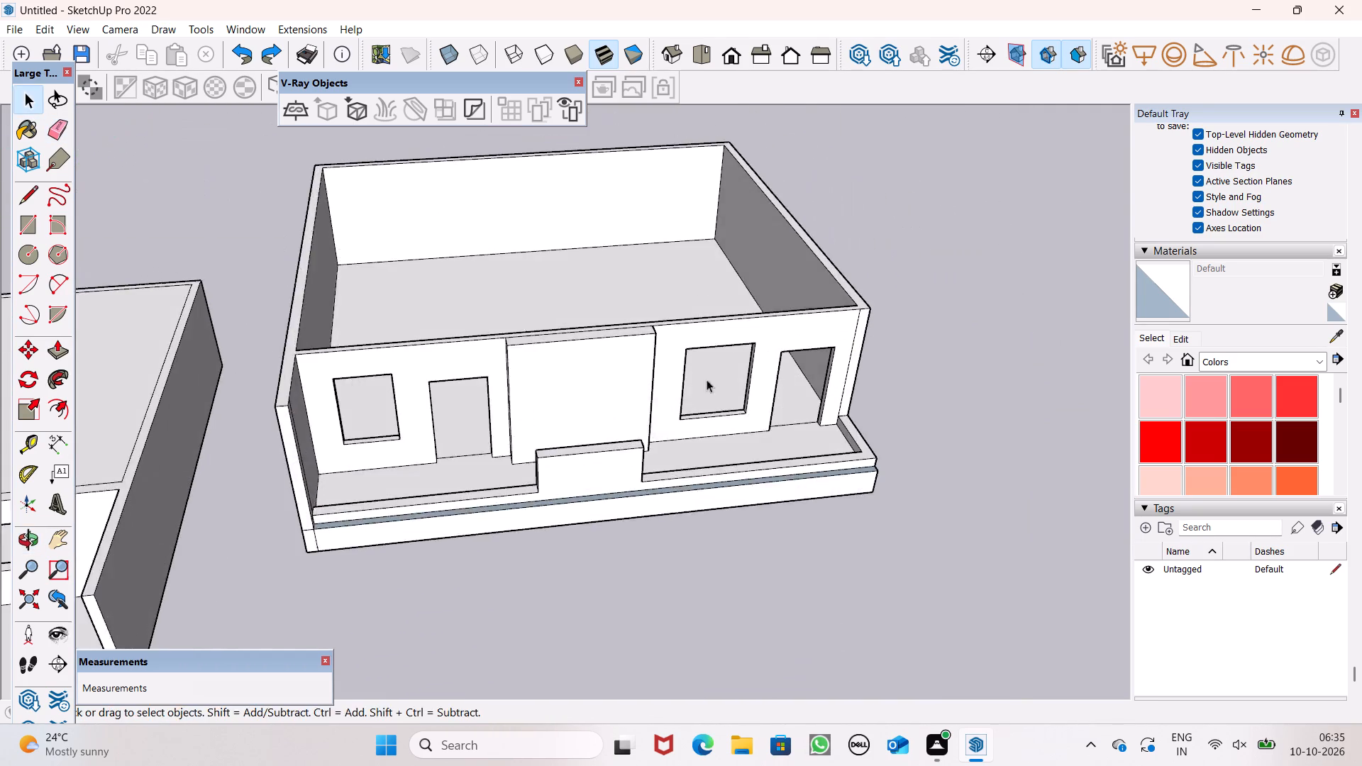
{"action": "scroll", "coordinate": [707, 379], "scroll_direction": "up", "scroll_amount": 2}
{"action": "middle_click_drag", "start_coordinate": [683, 467], "coordinate": [573, 357]}
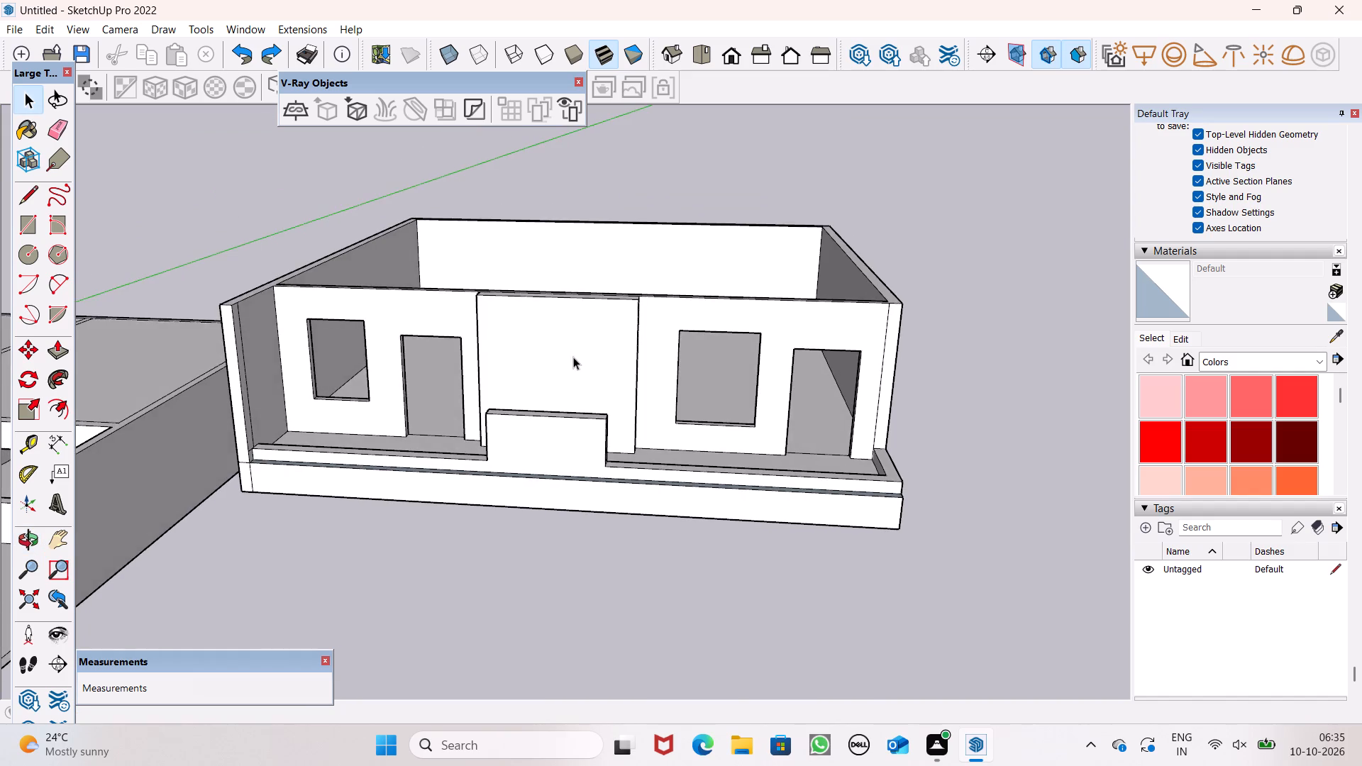
{"action": "scroll", "coordinate": [573, 357], "scroll_direction": "down", "scroll_amount": 3}
{"action": "middle_click_drag", "start_coordinate": [593, 393], "coordinate": [720, 421]}
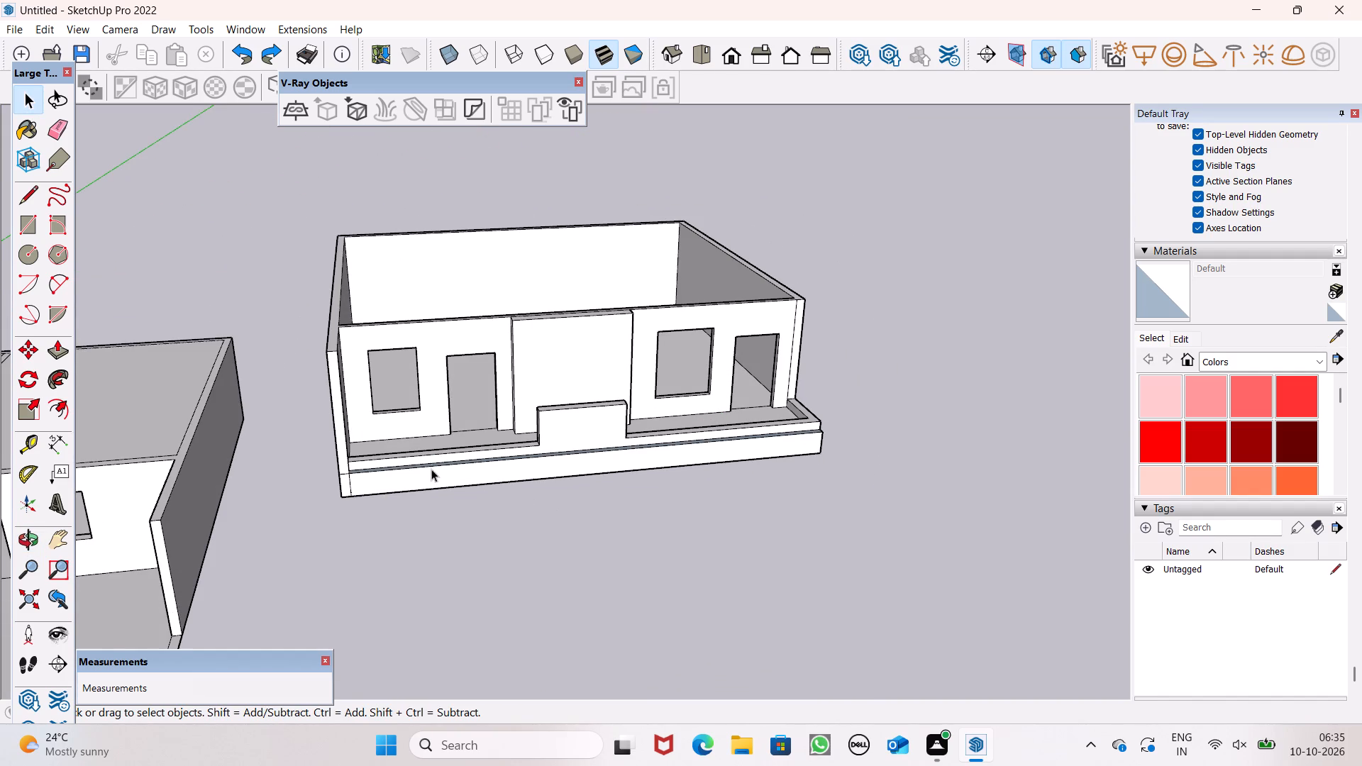
Draw a rectangle about 6 1/4" by 3 3/8" on top of the low parapet, near the balcony's outer side-wall corner.
{"action": "scroll", "coordinate": [431, 462], "scroll_direction": "down", "scroll_amount": 3}
{"action": "scroll", "coordinate": [442, 484], "scroll_direction": "up", "scroll_amount": 1}
{"action": "middle_click_drag", "start_coordinate": [442, 484], "coordinate": [397, 666]}
{"action": "scroll", "coordinate": [398, 476], "scroll_direction": "up", "scroll_amount": 8}
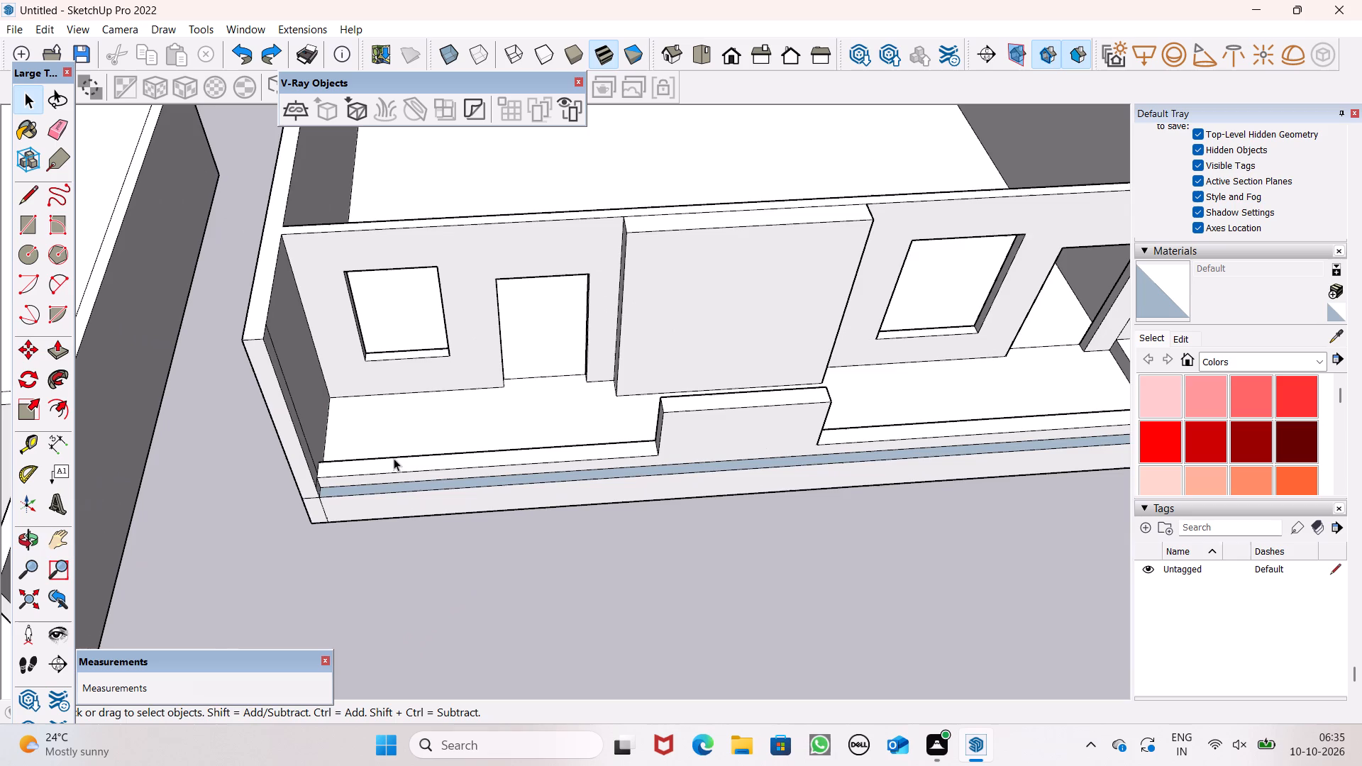
{"action": "middle_click_drag", "start_coordinate": [412, 460], "coordinate": [539, 457]}
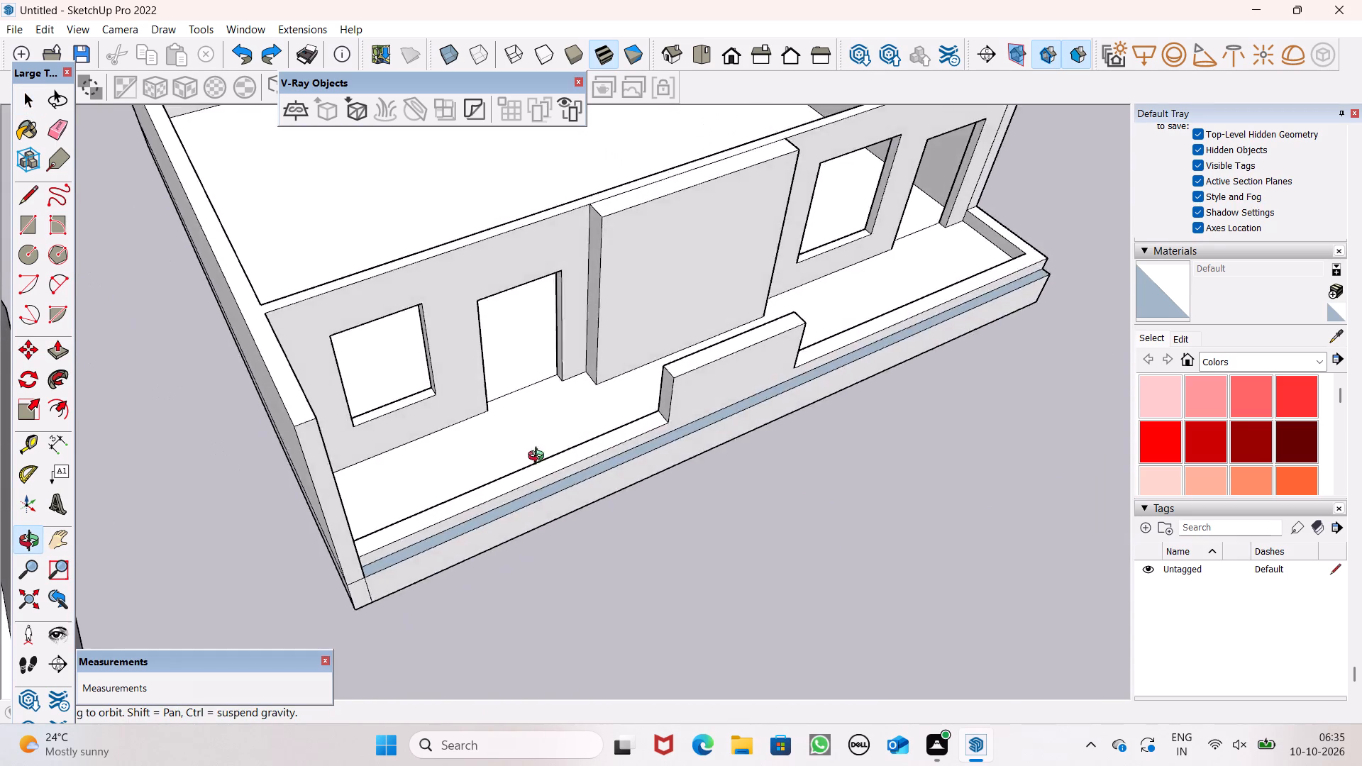
{"action": "middle_click_drag", "start_coordinate": [539, 457], "coordinate": [425, 567]}
{"action": "scroll", "coordinate": [517, 467], "scroll_direction": "up", "scroll_amount": 2}
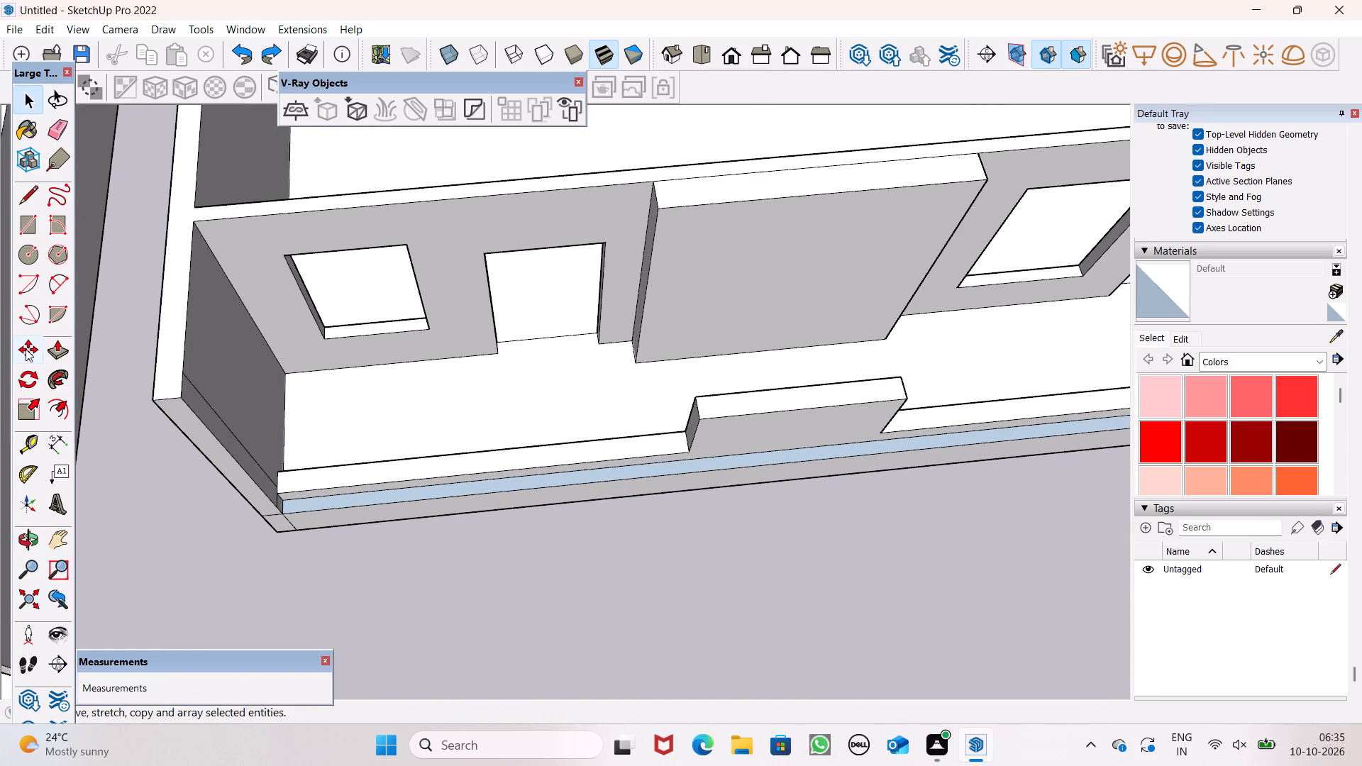
{"action": "left_click", "coordinate": [26, 233]}
{"action": "middle_click_drag", "start_coordinate": [323, 445], "coordinate": [299, 480]}
{"action": "scroll", "coordinate": [277, 501], "scroll_direction": "up", "scroll_amount": 2}
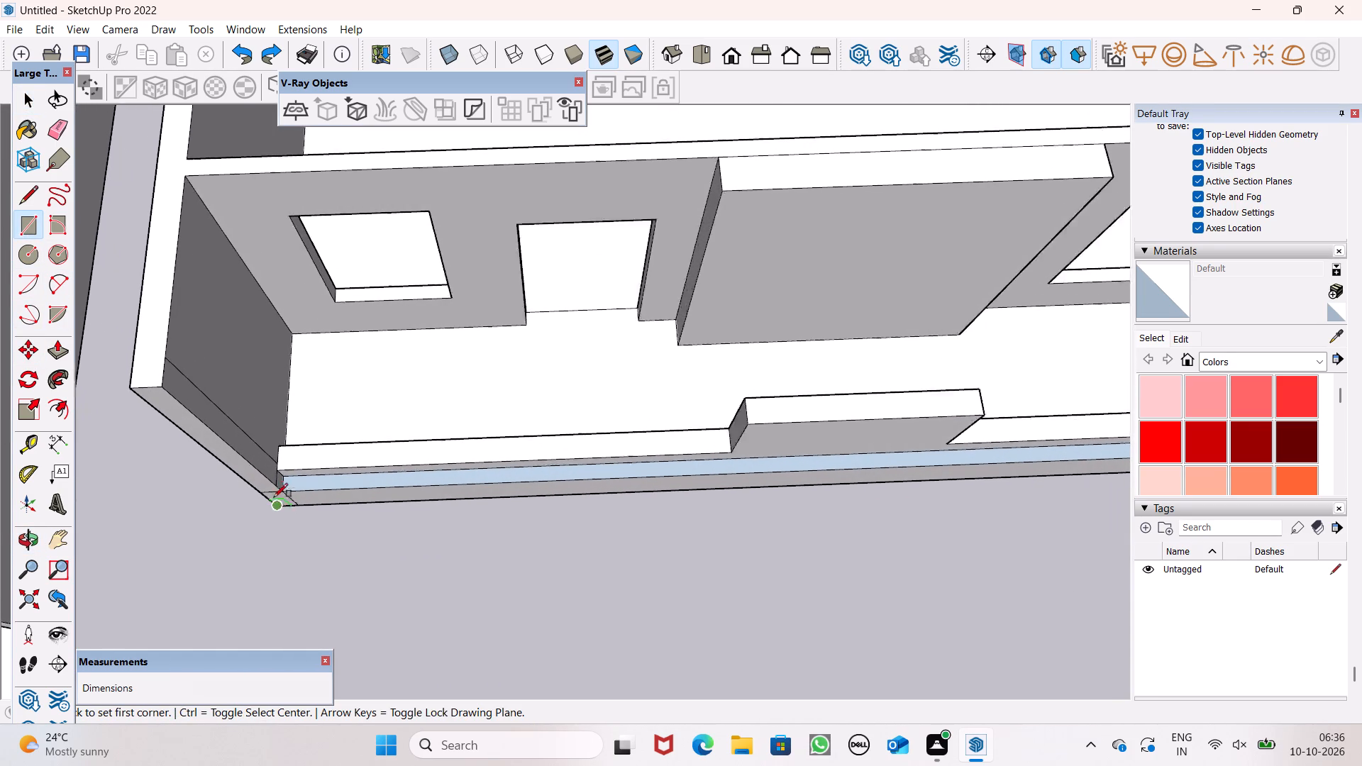
{"action": "scroll", "coordinate": [274, 497], "scroll_direction": "up", "scroll_amount": 4}
{"action": "scroll", "coordinate": [397, 402], "scroll_direction": "up", "scroll_amount": 5}
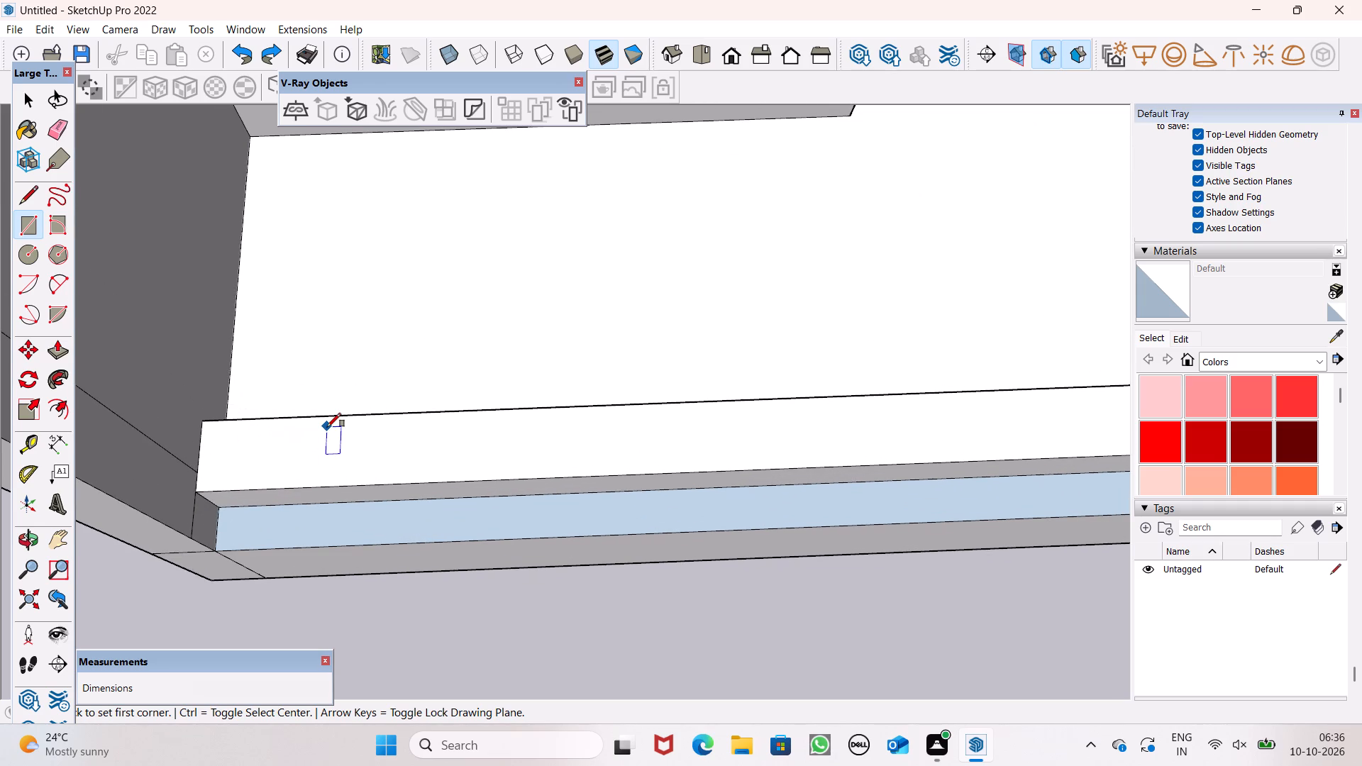
{"action": "left_click", "coordinate": [321, 428]}
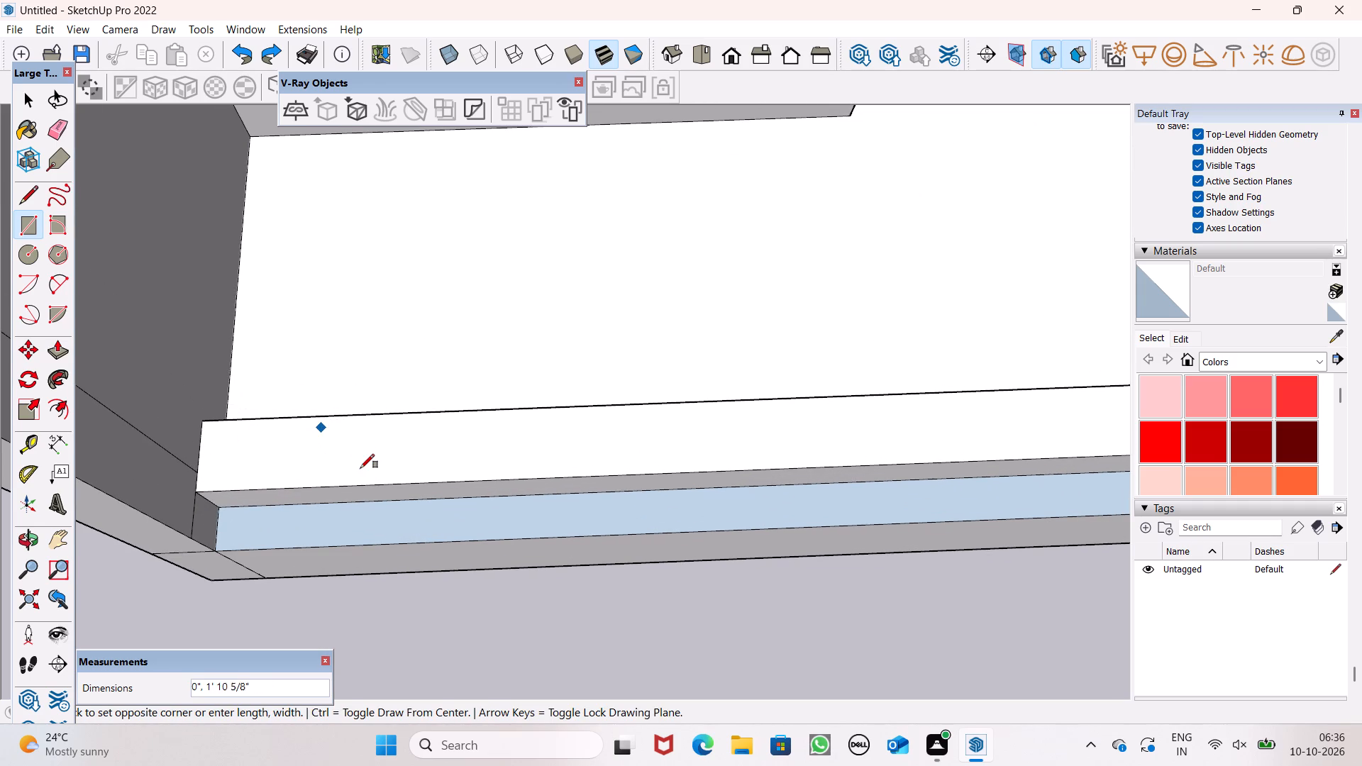
{"action": "scroll", "coordinate": [353, 466], "scroll_direction": "up", "scroll_amount": 1}
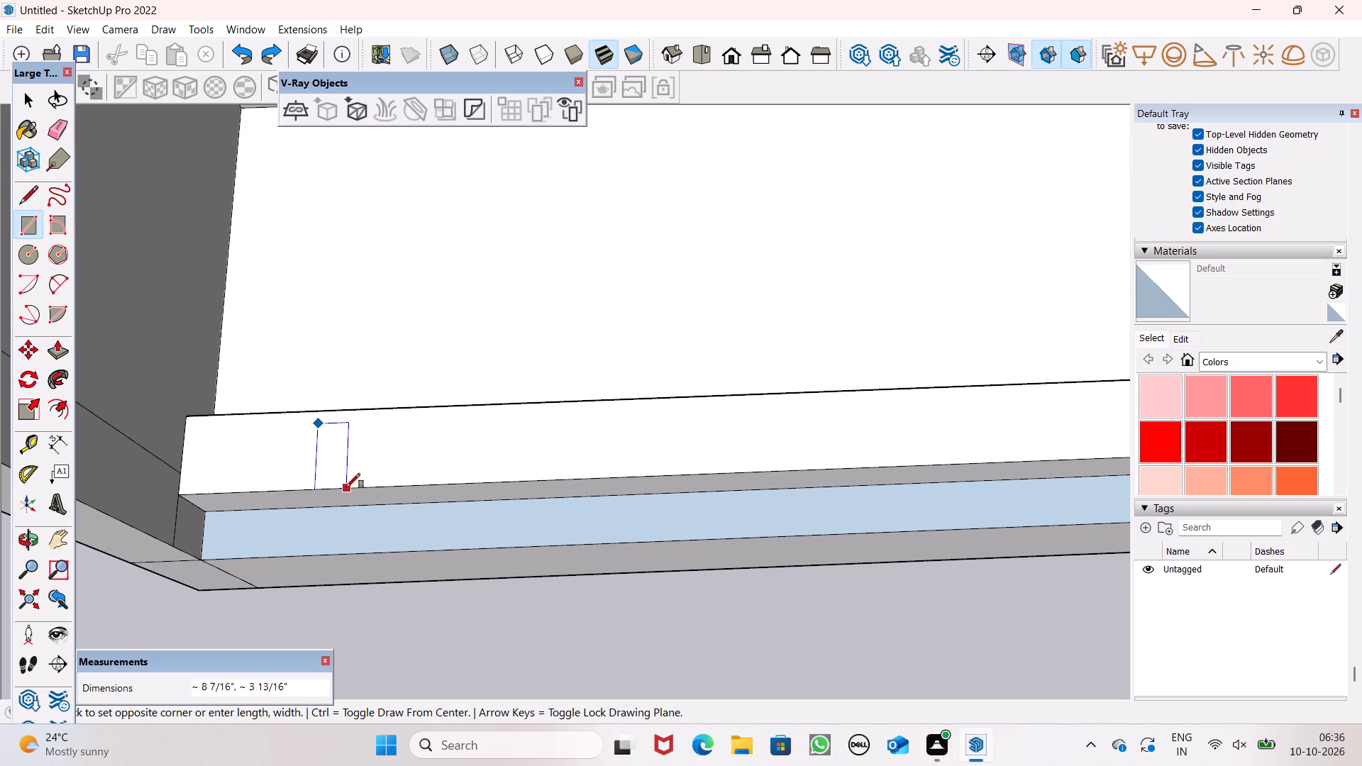
{"action": "scroll", "coordinate": [343, 472], "scroll_direction": "up", "scroll_amount": 6}
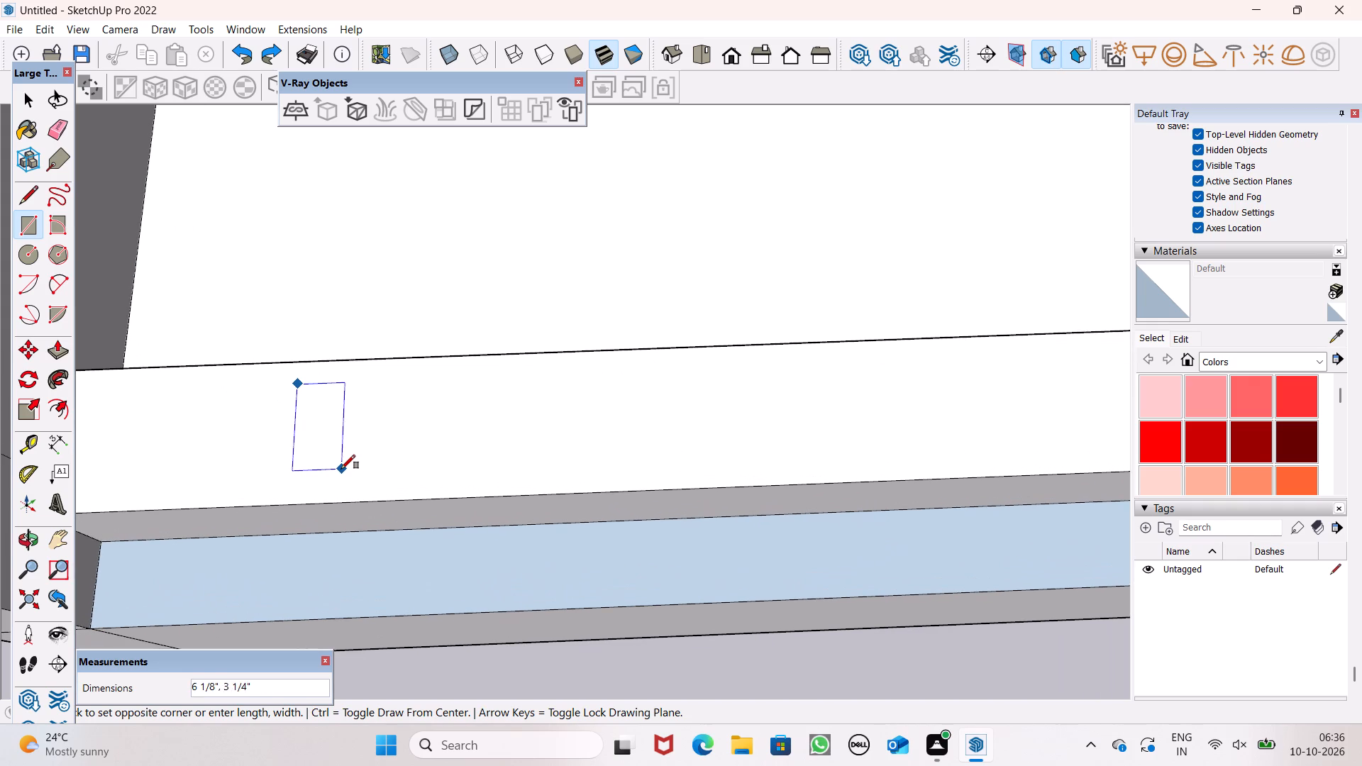
{"action": "left_click", "coordinate": [343, 470]}
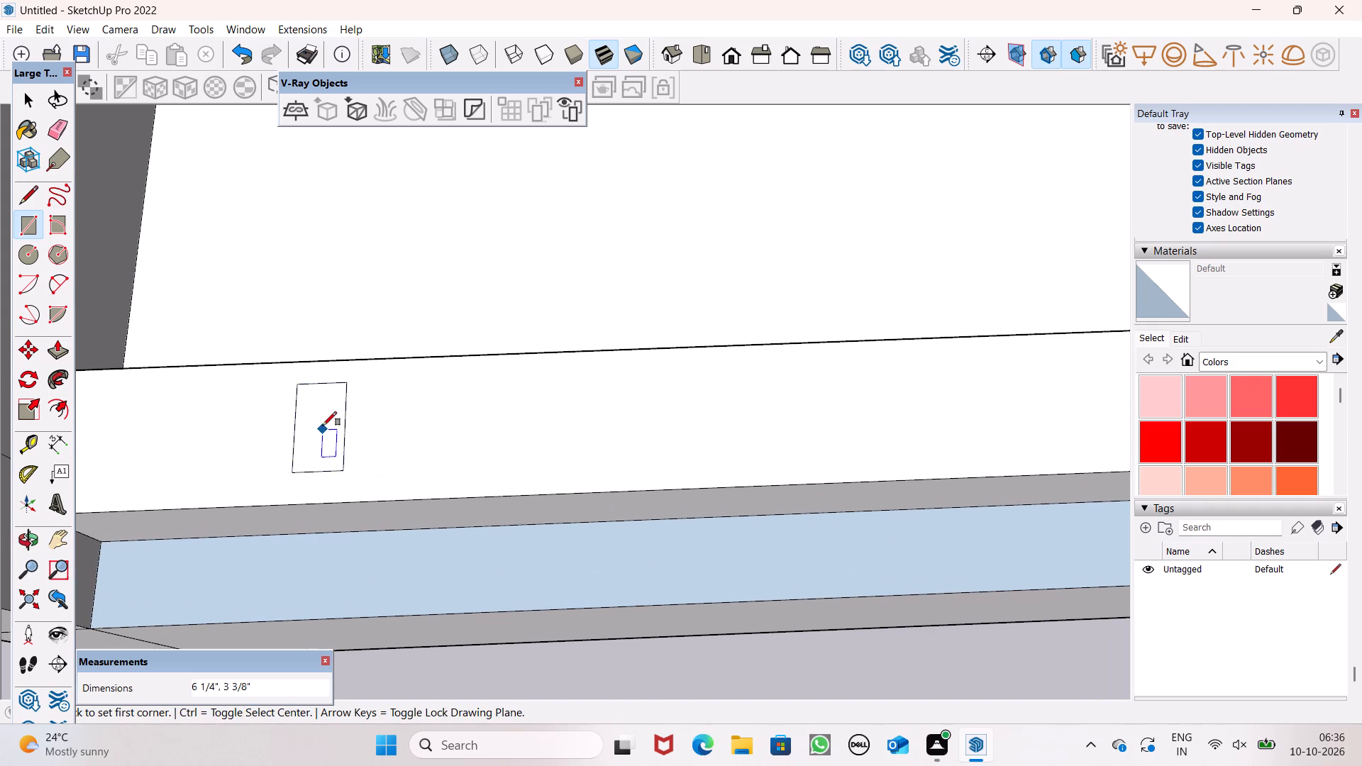
Copy the small rectangle with its edges once along the parapet top, toward the raised central block.
{"action": "scroll", "coordinate": [323, 421], "scroll_direction": "down", "scroll_amount": 11}
{"action": "middle_click_drag", "start_coordinate": [453, 496], "coordinate": [393, 462]}
{"action": "key", "text": "space"}
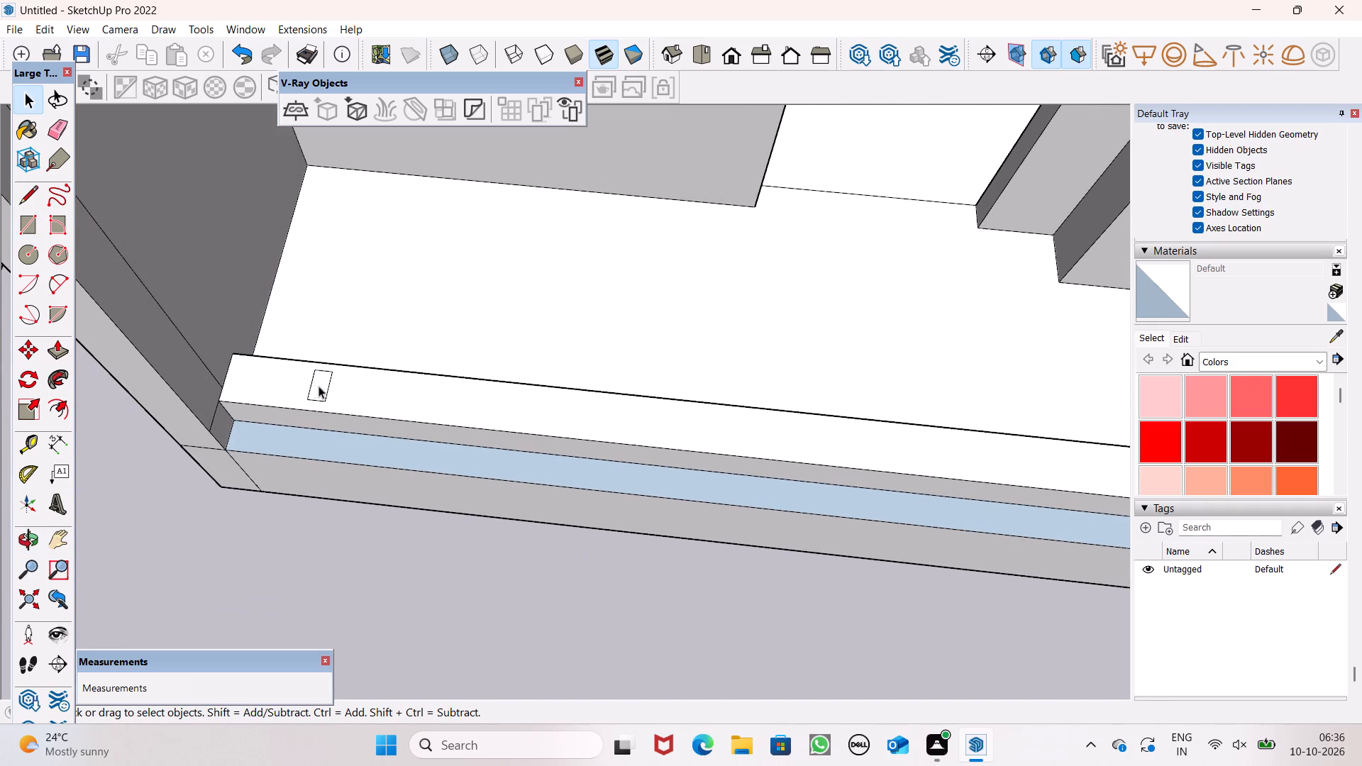
{"action": "double_click", "coordinate": [321, 385]}
{"action": "scroll", "coordinate": [319, 383], "scroll_direction": "down", "scroll_amount": 4}
{"action": "key", "text": "m"}
{"action": "key", "text": "Return"}
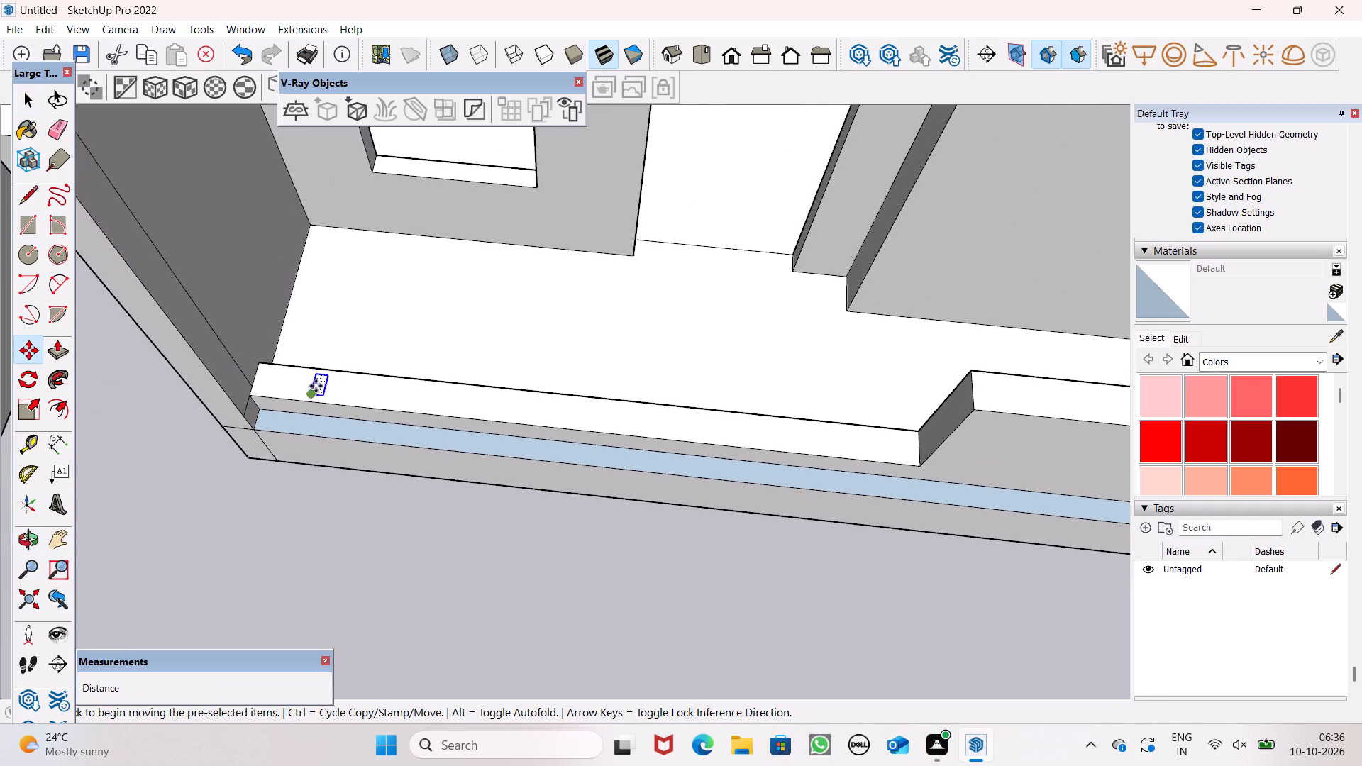
{"action": "left_click_drag", "start_coordinate": [321, 387], "coordinate": [335, 386]}
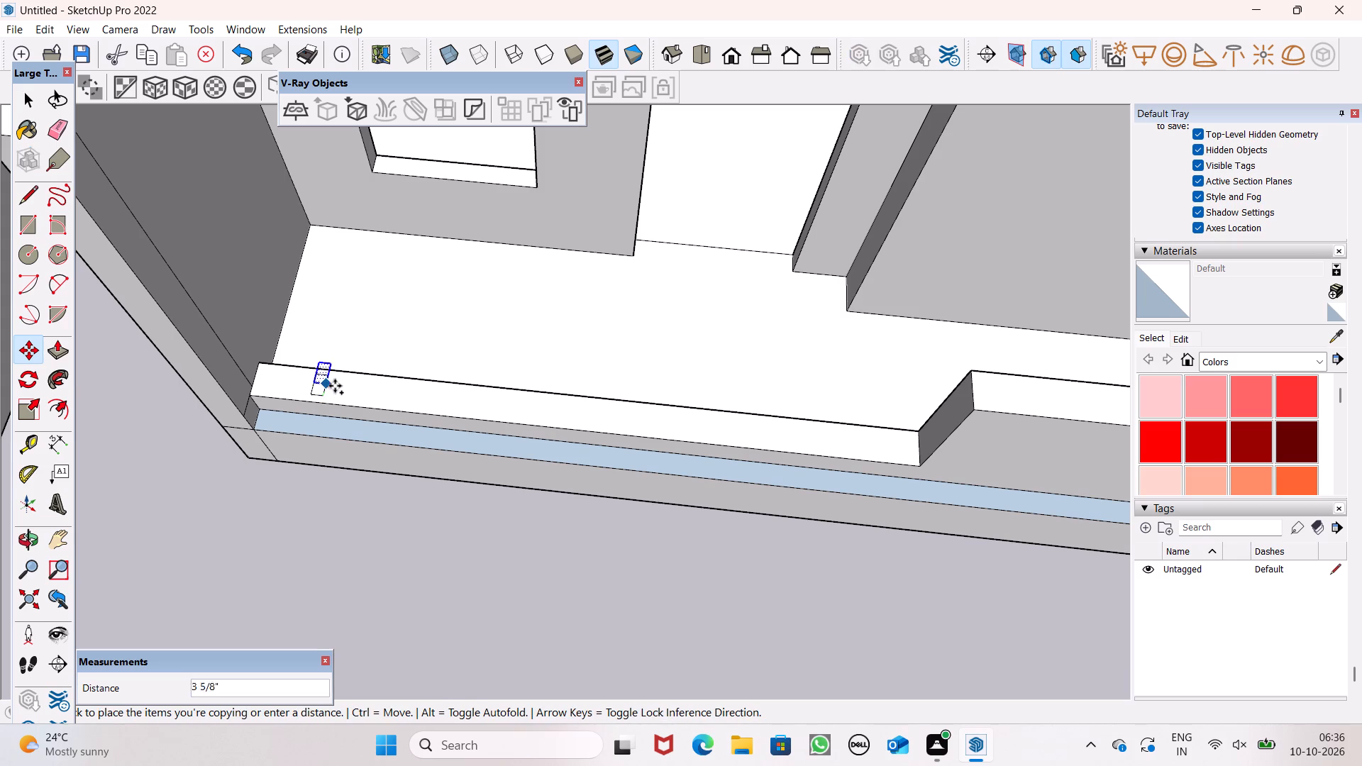
{"action": "left_click_drag", "start_coordinate": [335, 386], "coordinate": [415, 402]}
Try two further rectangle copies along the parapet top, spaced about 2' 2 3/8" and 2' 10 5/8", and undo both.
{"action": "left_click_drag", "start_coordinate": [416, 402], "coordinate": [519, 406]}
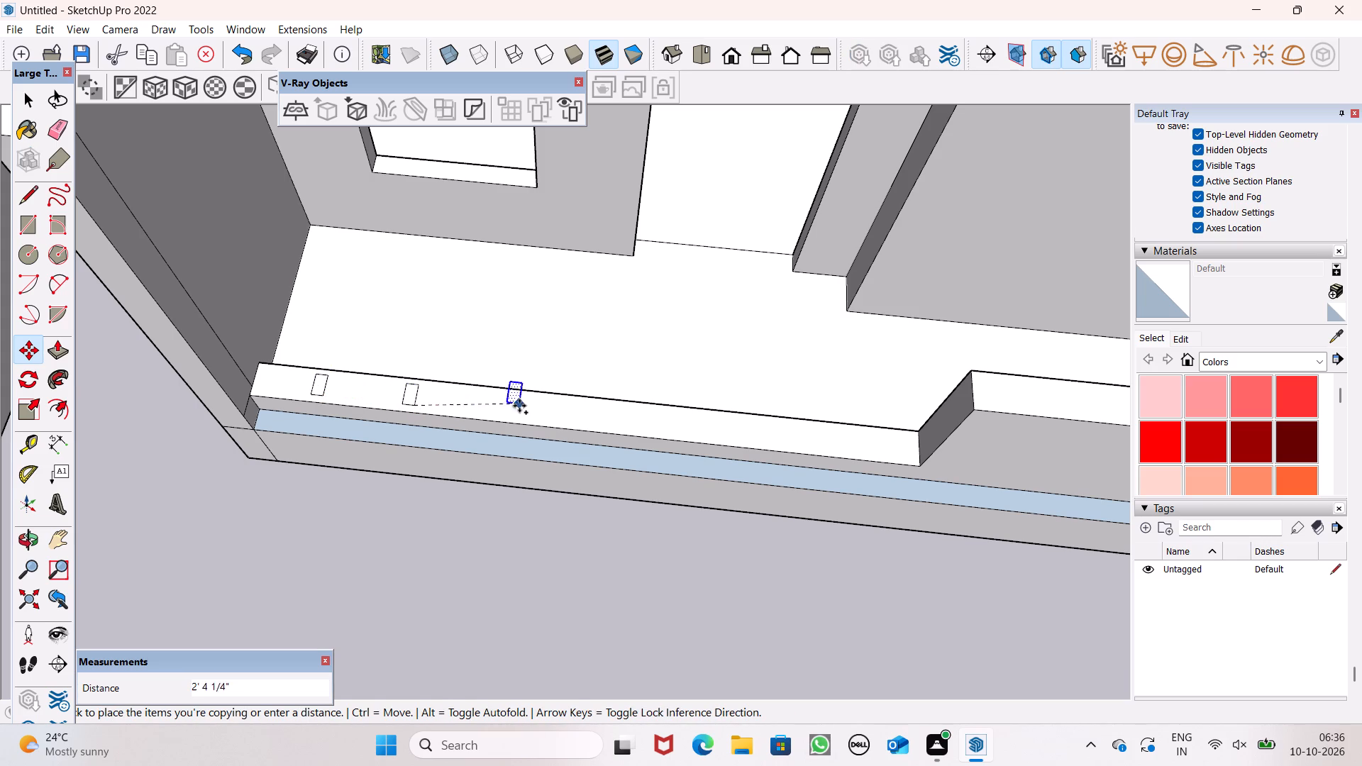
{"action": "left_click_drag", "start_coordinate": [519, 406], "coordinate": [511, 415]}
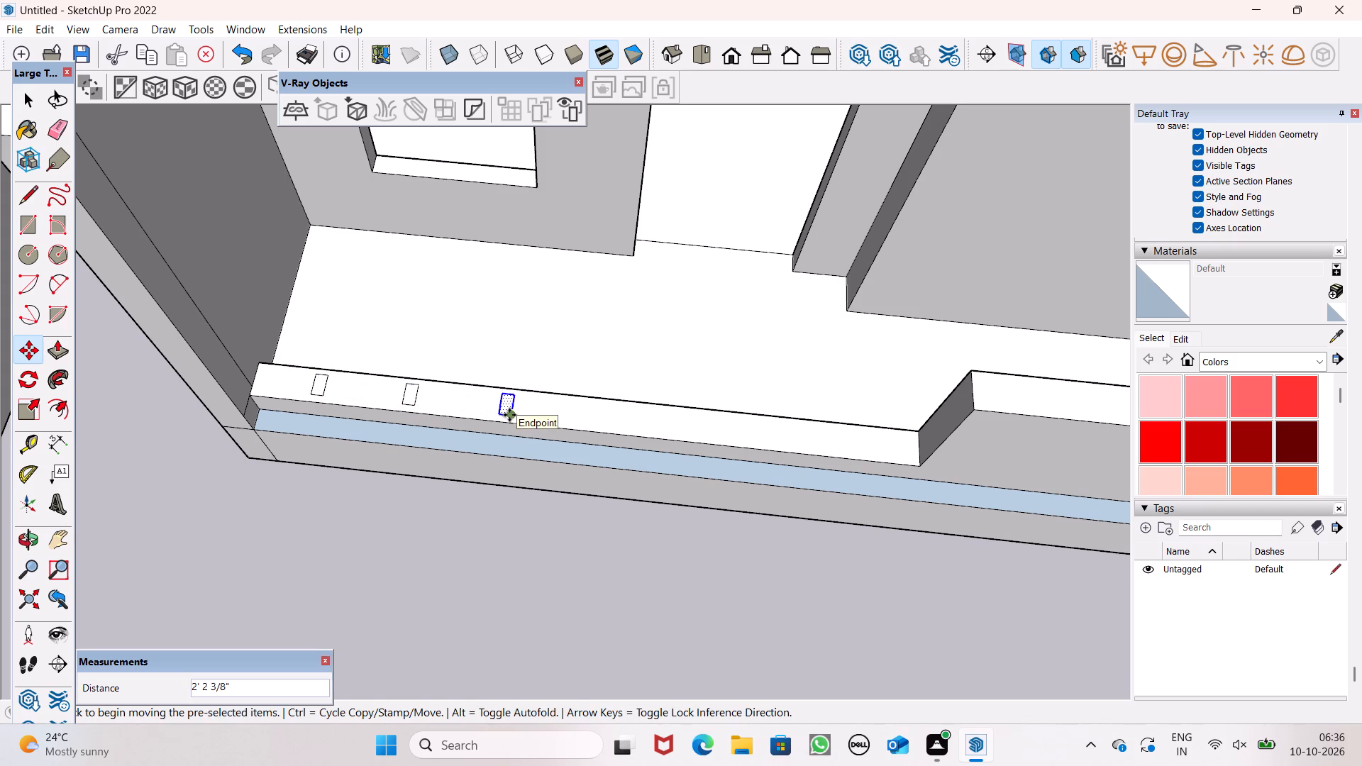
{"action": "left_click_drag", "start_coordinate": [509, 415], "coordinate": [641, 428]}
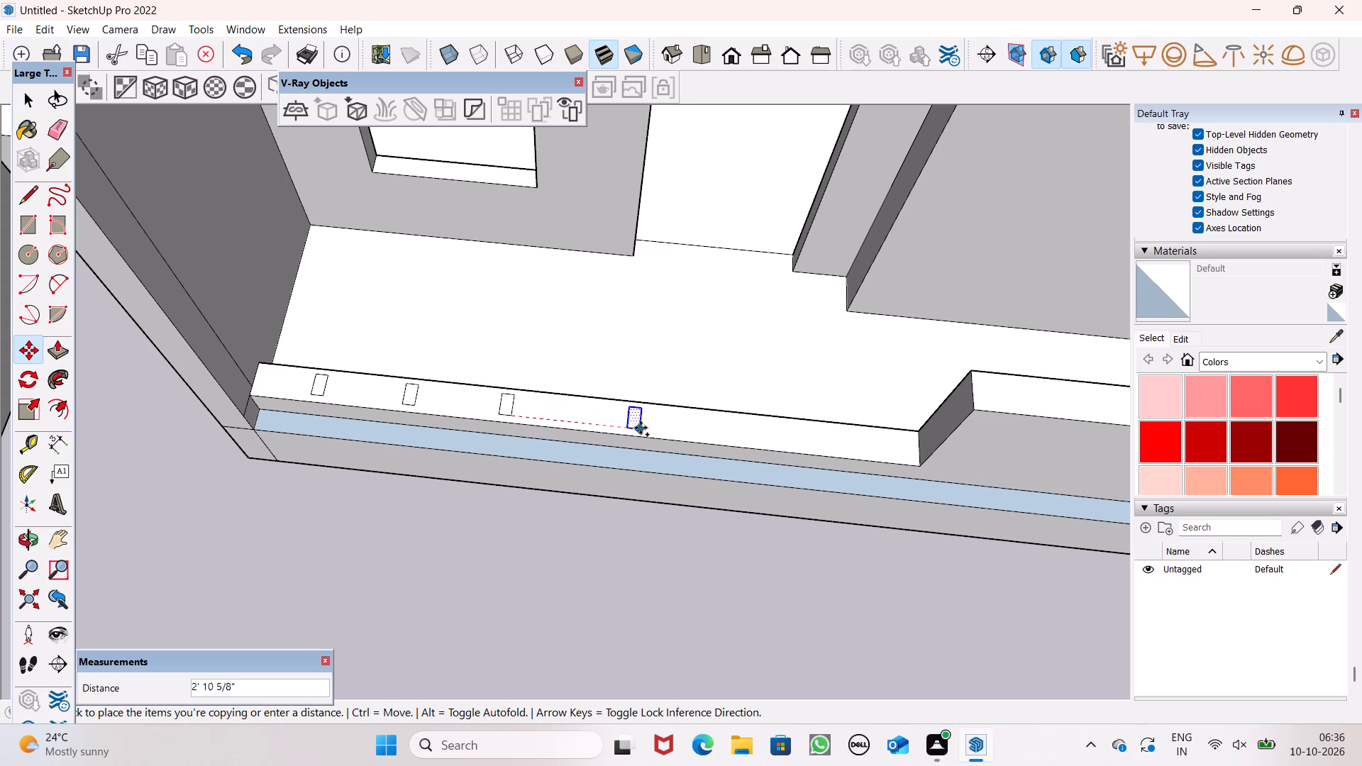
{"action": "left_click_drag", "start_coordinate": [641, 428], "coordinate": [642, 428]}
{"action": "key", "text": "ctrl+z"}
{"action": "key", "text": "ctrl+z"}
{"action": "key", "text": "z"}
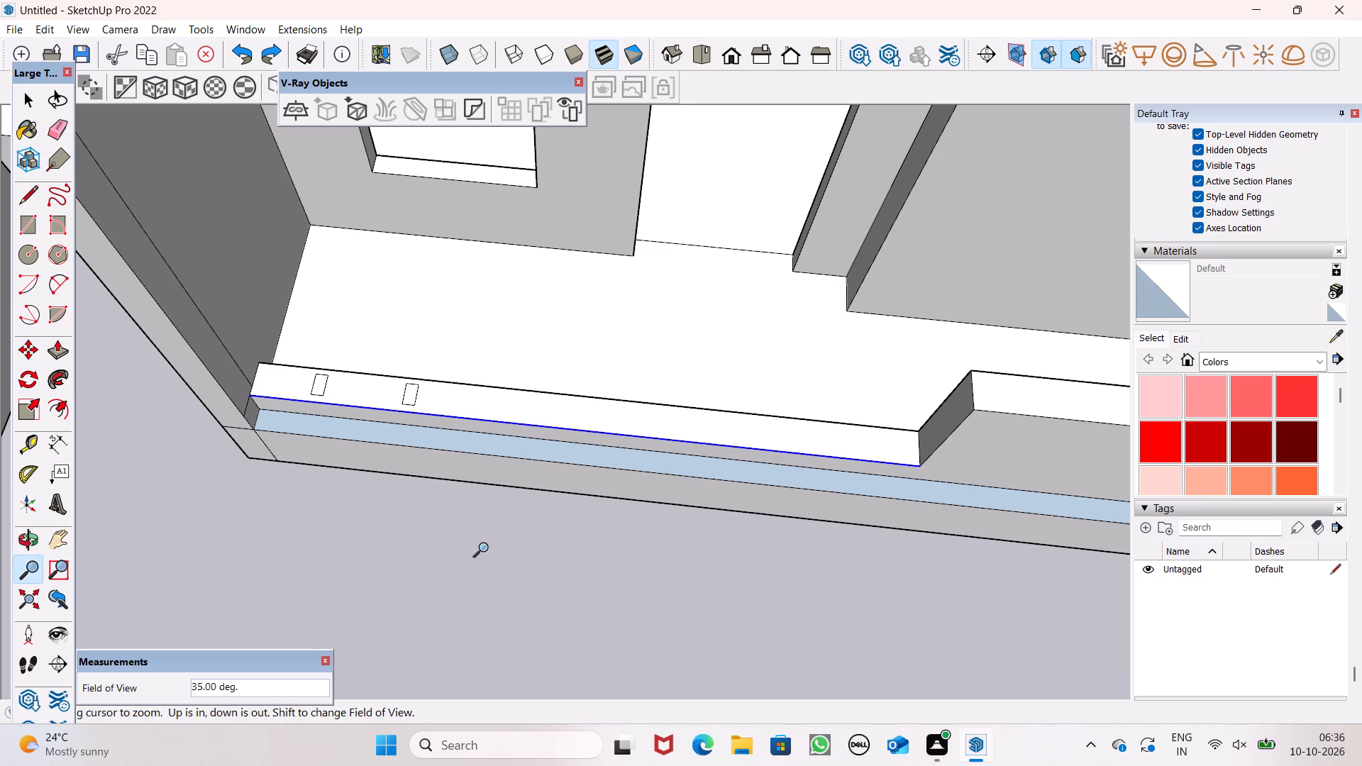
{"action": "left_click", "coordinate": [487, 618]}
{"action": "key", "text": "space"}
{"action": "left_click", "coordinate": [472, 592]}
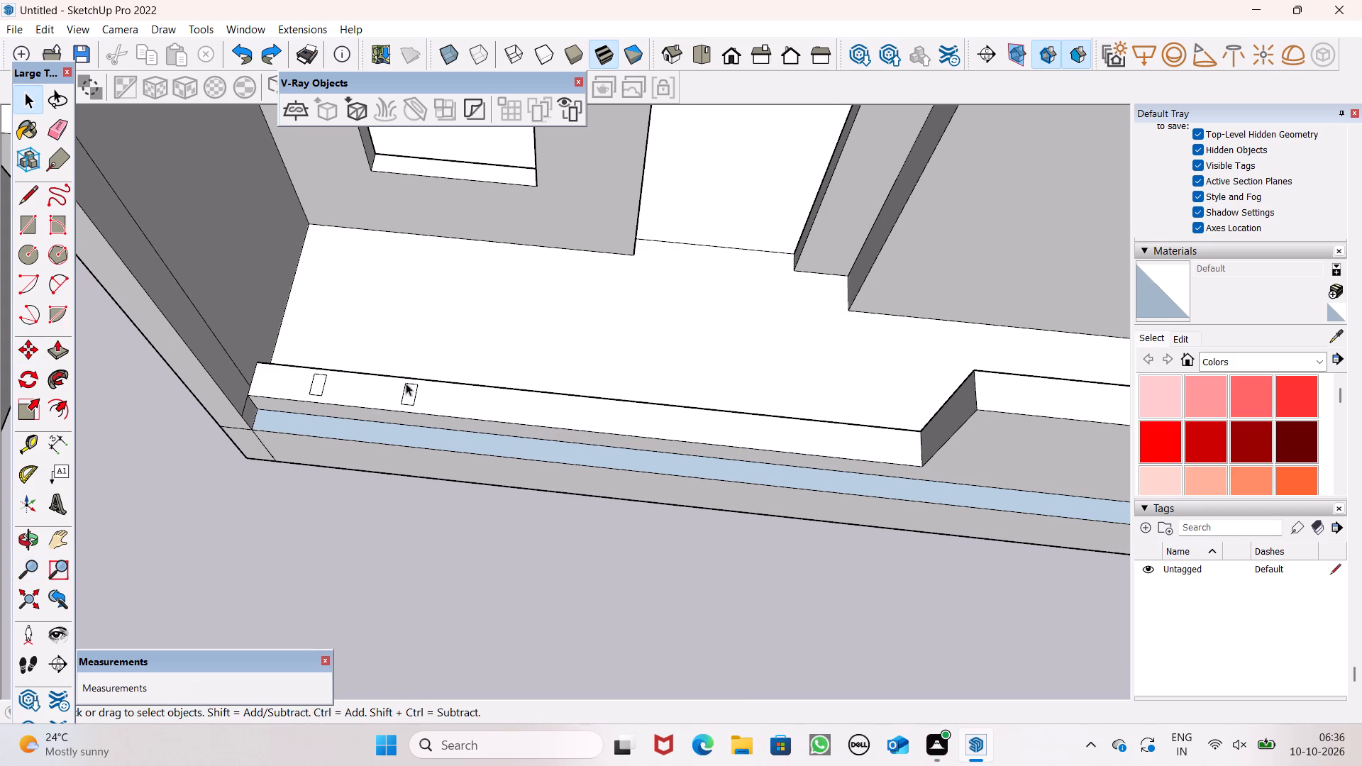
Delete the copied small rectangle on the parapet top, keeping the original near the outer side-wall corner.
{"action": "double_click", "coordinate": [411, 394]}
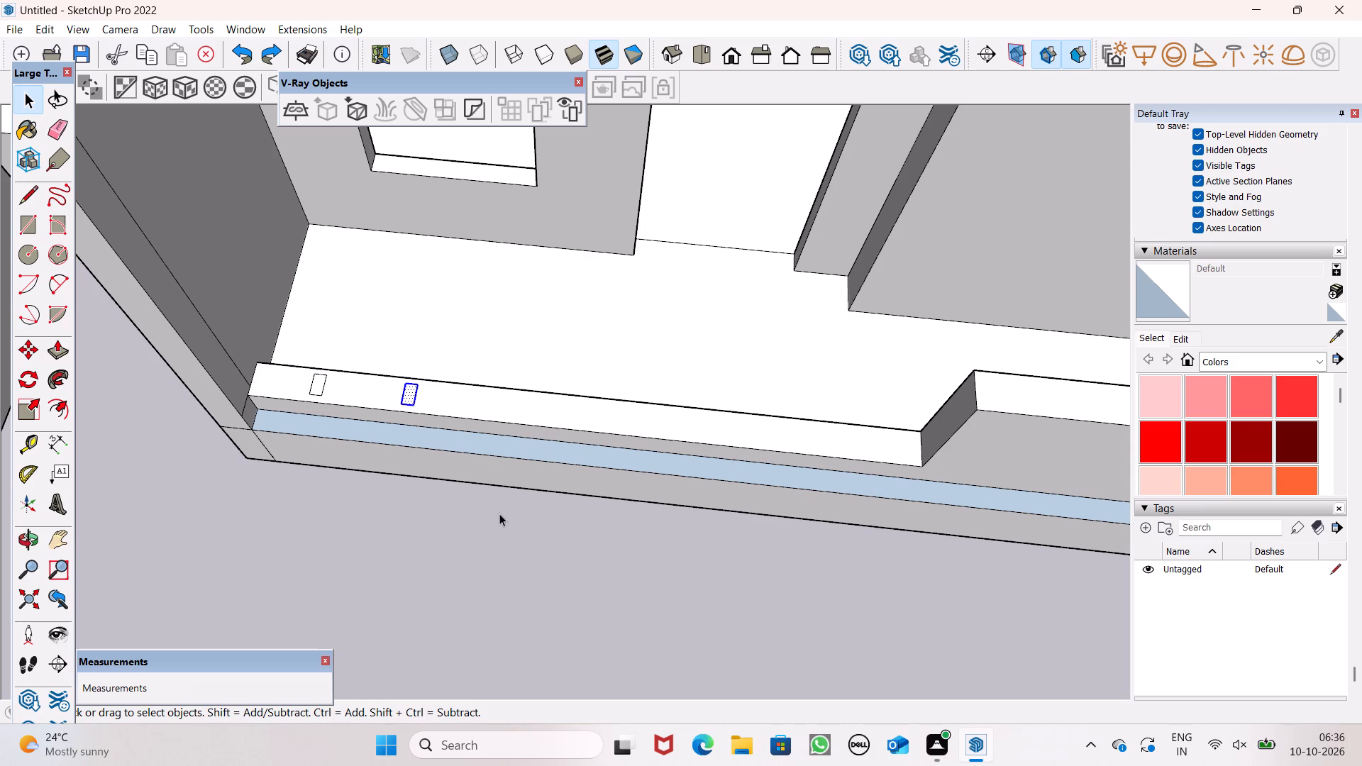
{"action": "key", "text": "Delete"}
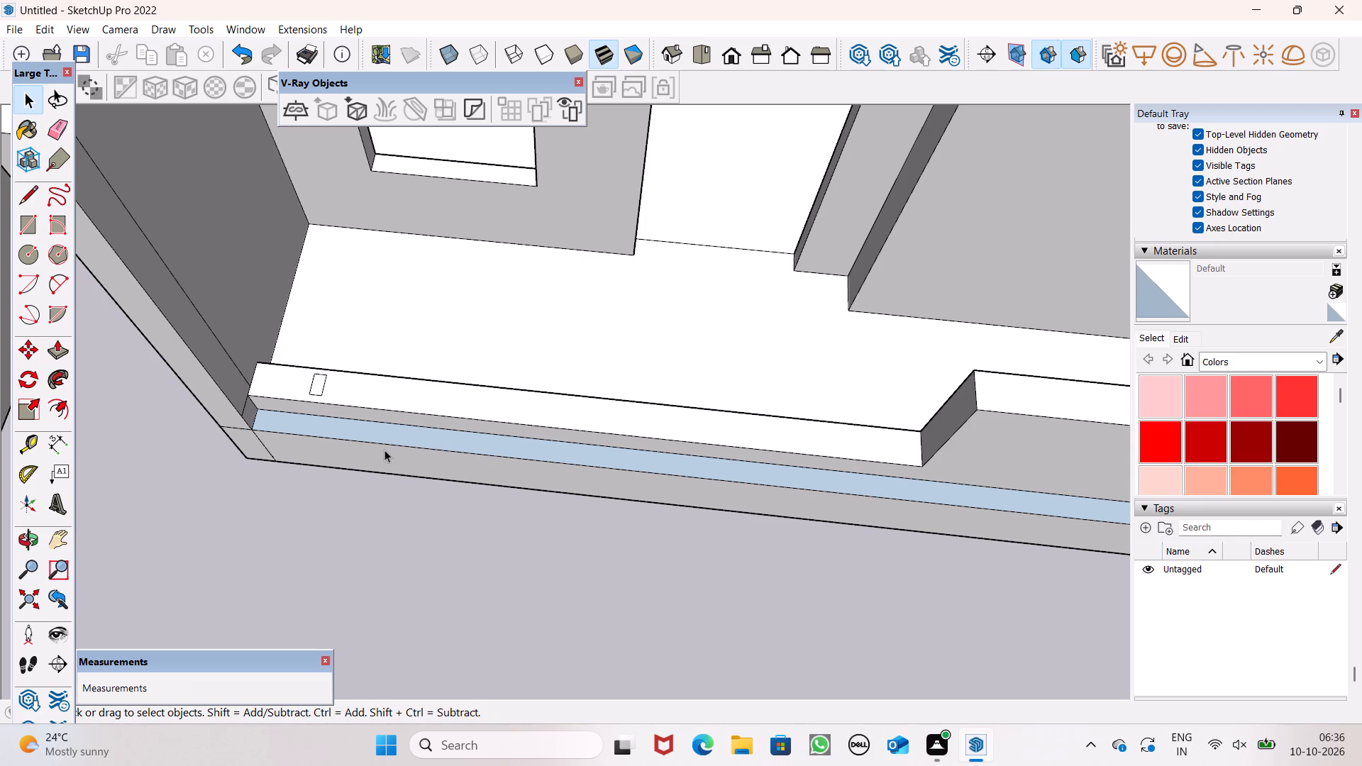
Copy the remaining small rectangle three times along the parapet top toward the raised central block, spaced about 3' 6" apart.
{"action": "double_click", "coordinate": [319, 378]}
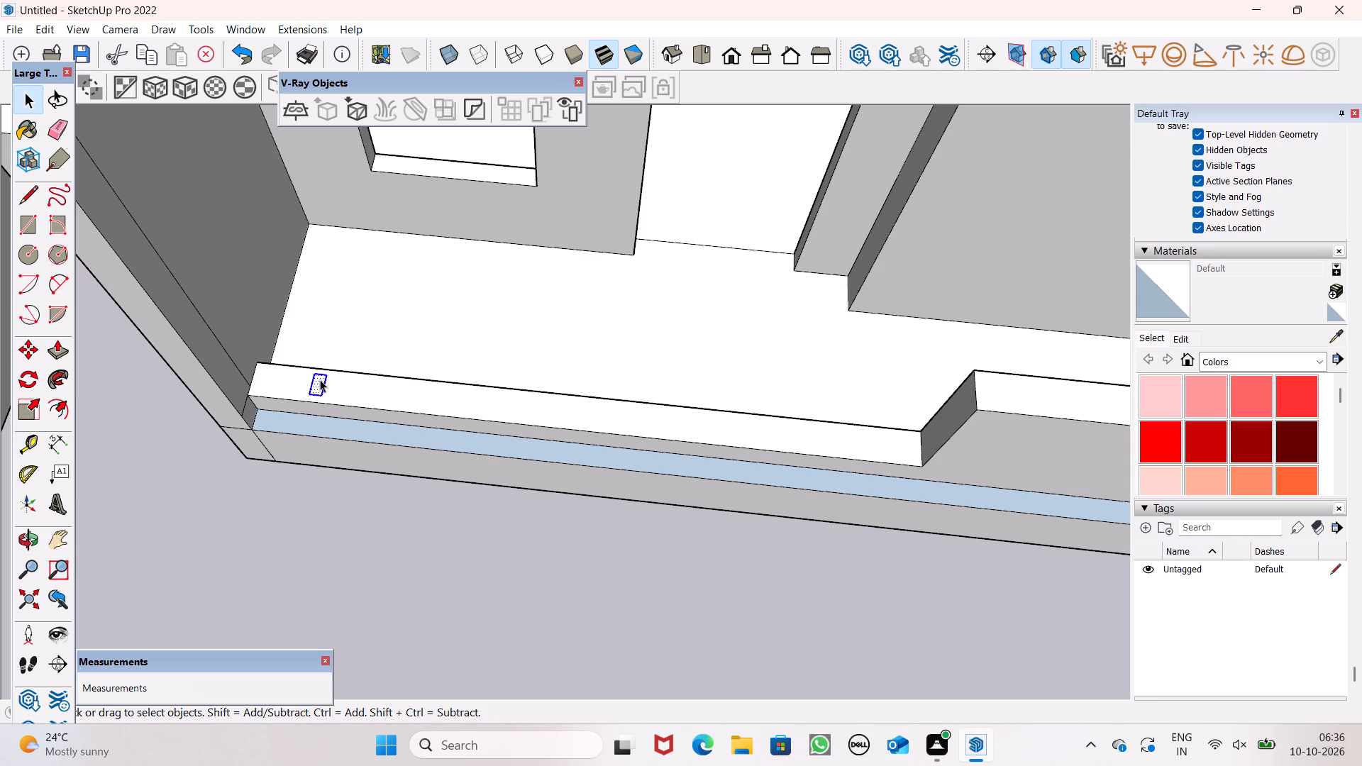
{"action": "key", "text": "m"}
{"action": "key", "text": "Return"}
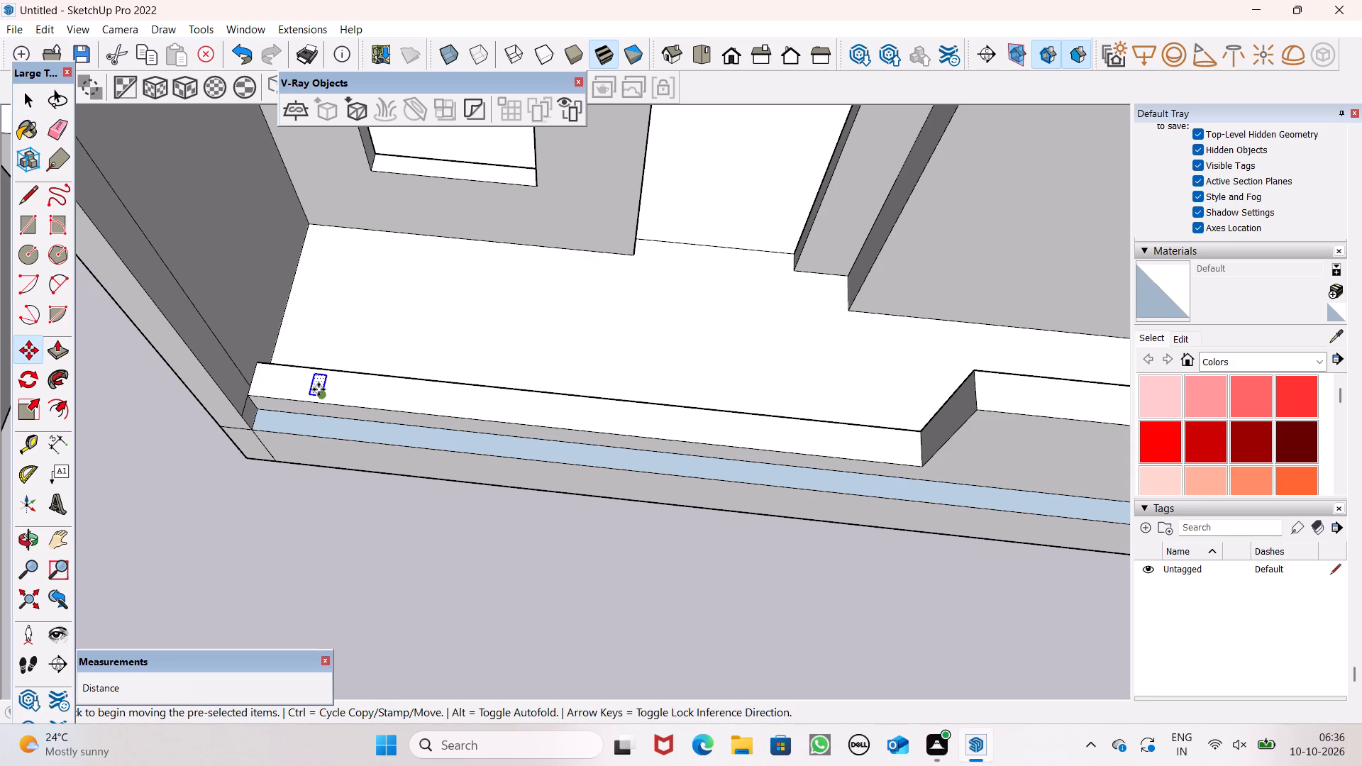
{"action": "left_click_drag", "start_coordinate": [319, 387], "coordinate": [440, 412]}
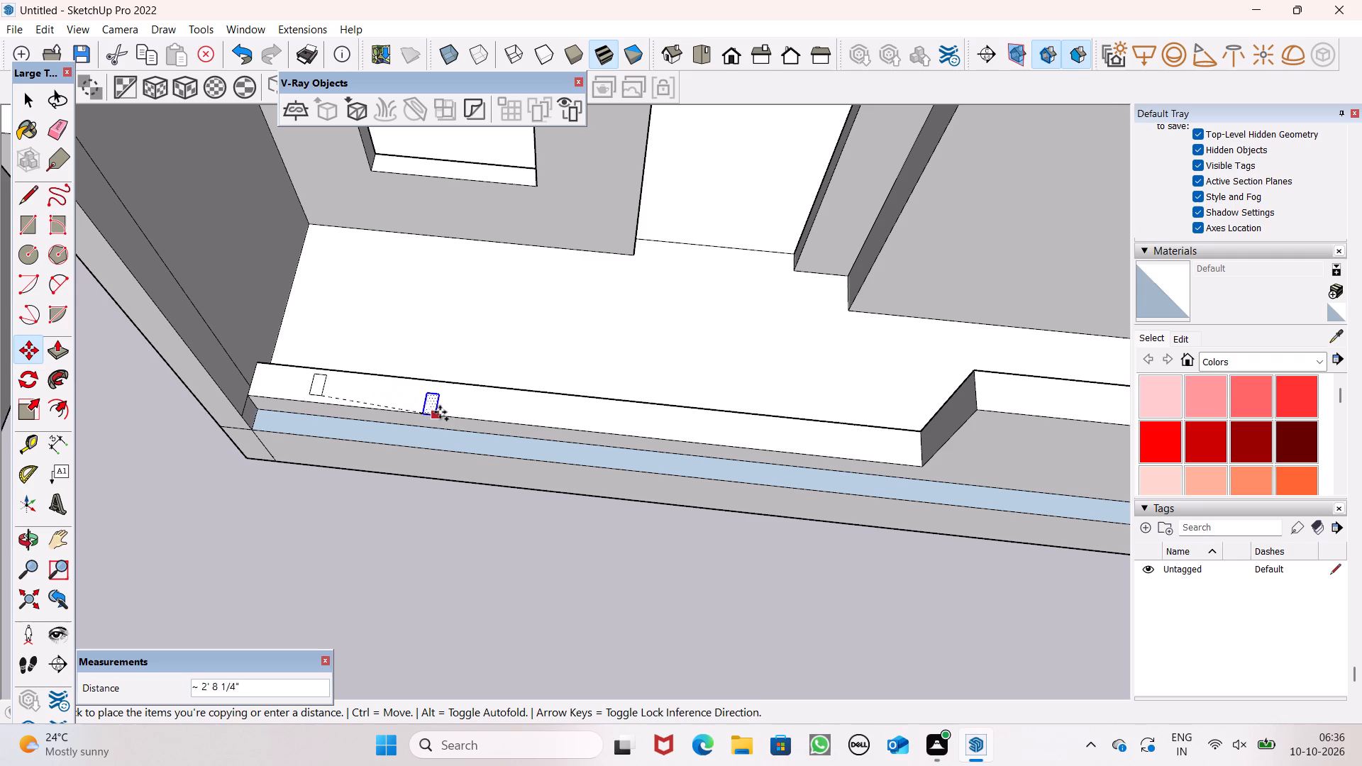
{"action": "left_click_drag", "start_coordinate": [440, 412], "coordinate": [479, 405]}
{"action": "left_click_drag", "start_coordinate": [475, 402], "coordinate": [540, 403]}
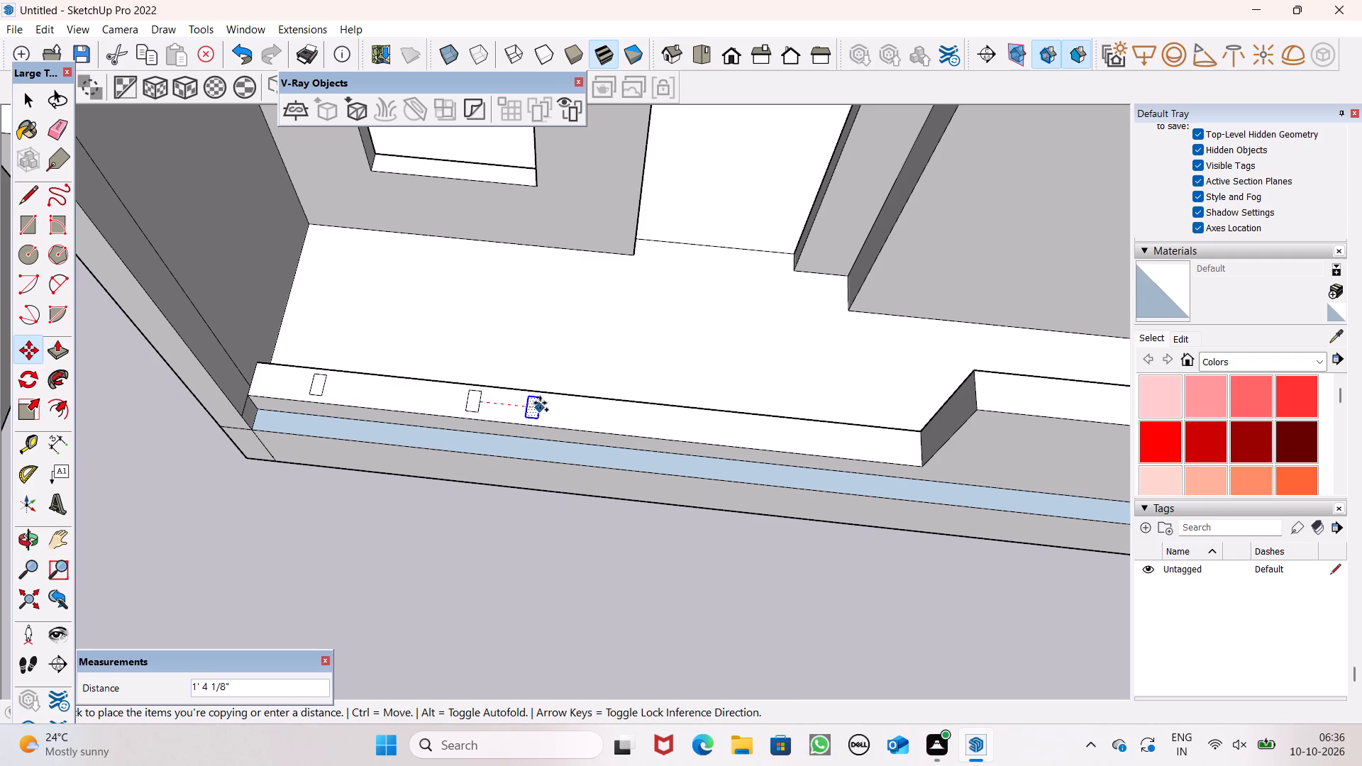
{"action": "left_click_drag", "start_coordinate": [540, 403], "coordinate": [630, 416]}
{"action": "left_click_drag", "start_coordinate": [630, 416], "coordinate": [636, 416]}
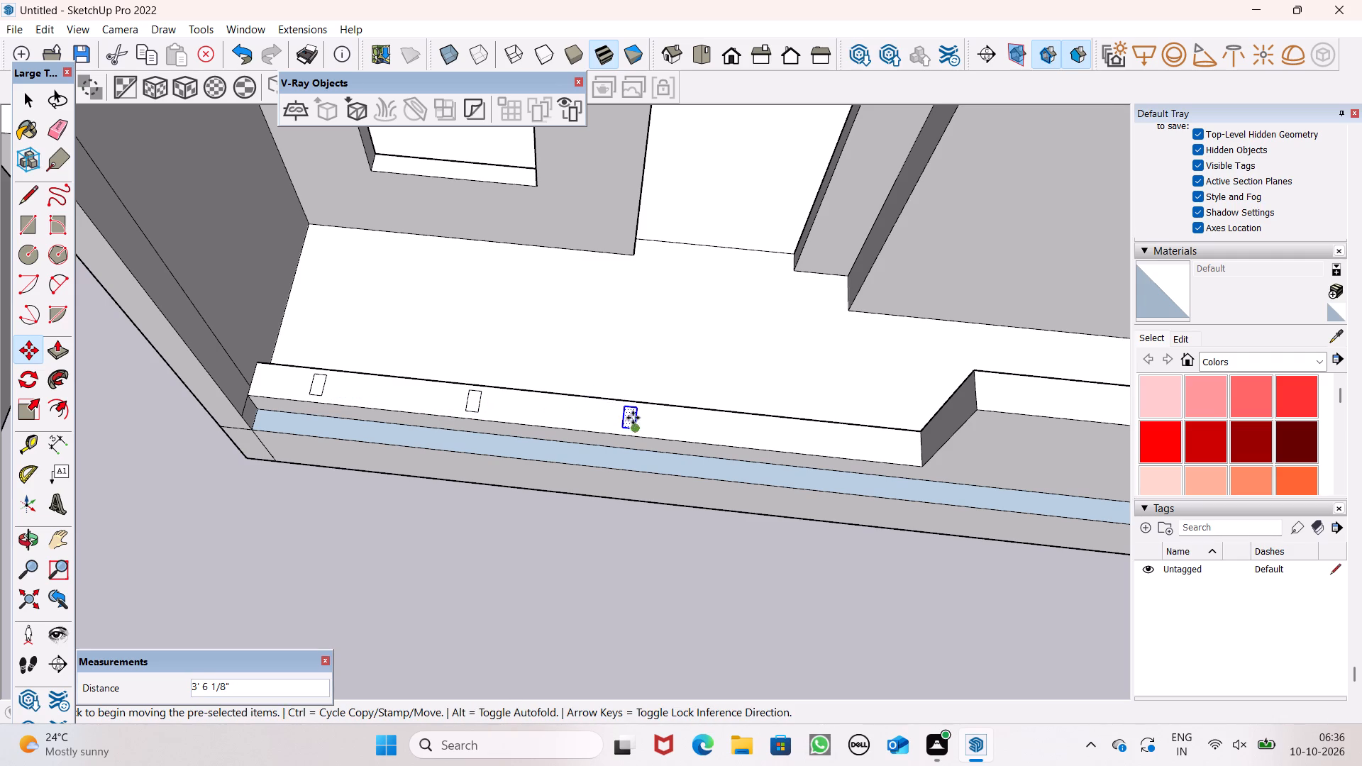
{"action": "left_click_drag", "start_coordinate": [633, 418], "coordinate": [794, 431]}
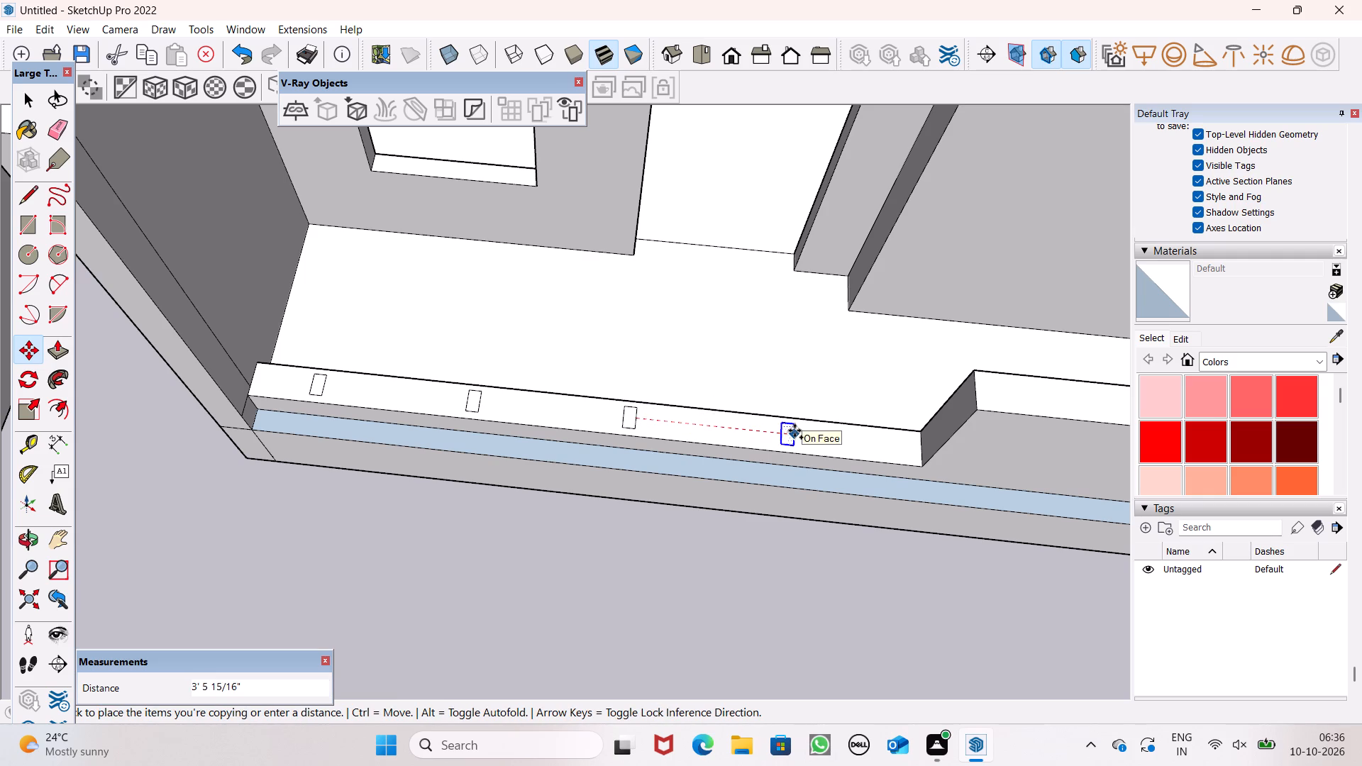
{"action": "left_click_drag", "start_coordinate": [794, 431], "coordinate": [797, 431]}
Copy the small rectangle nearest the raised central block onto the parapet top just past the block's other side.
{"action": "scroll", "coordinate": [380, 435], "scroll_direction": "down", "scroll_amount": 3}
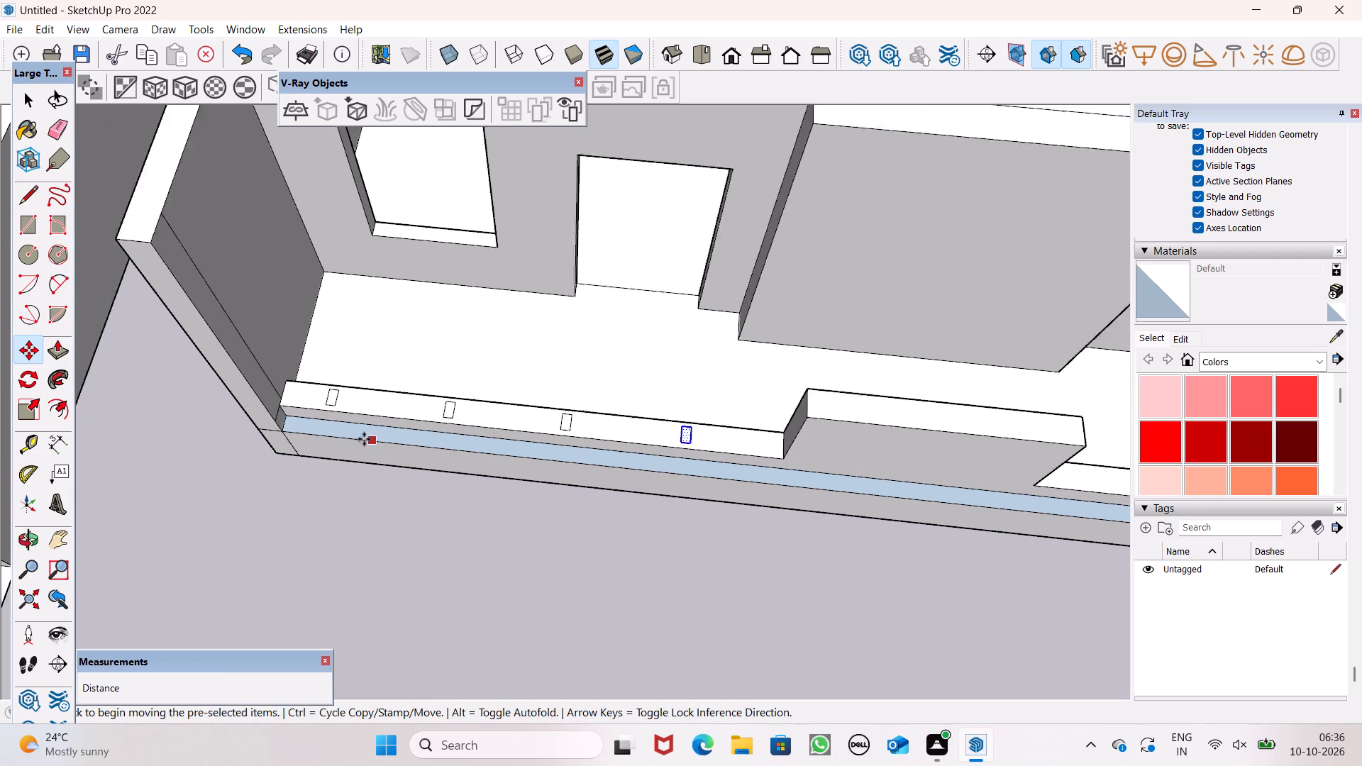
{"action": "scroll", "coordinate": [364, 439], "scroll_direction": "down", "scroll_amount": 3}
{"action": "key", "text": "space"}
{"action": "scroll", "coordinate": [502, 475], "scroll_direction": "down", "scroll_amount": 2}
{"action": "scroll", "coordinate": [434, 475], "scroll_direction": "up", "scroll_amount": 1}
{"action": "scroll", "coordinate": [378, 483], "scroll_direction": "down", "scroll_amount": 1}
{"action": "left_click", "coordinate": [860, 574]}
{"action": "scroll", "coordinate": [378, 411], "scroll_direction": "down", "scroll_amount": 5}
{"action": "scroll", "coordinate": [856, 455], "scroll_direction": "up", "scroll_amount": 5}
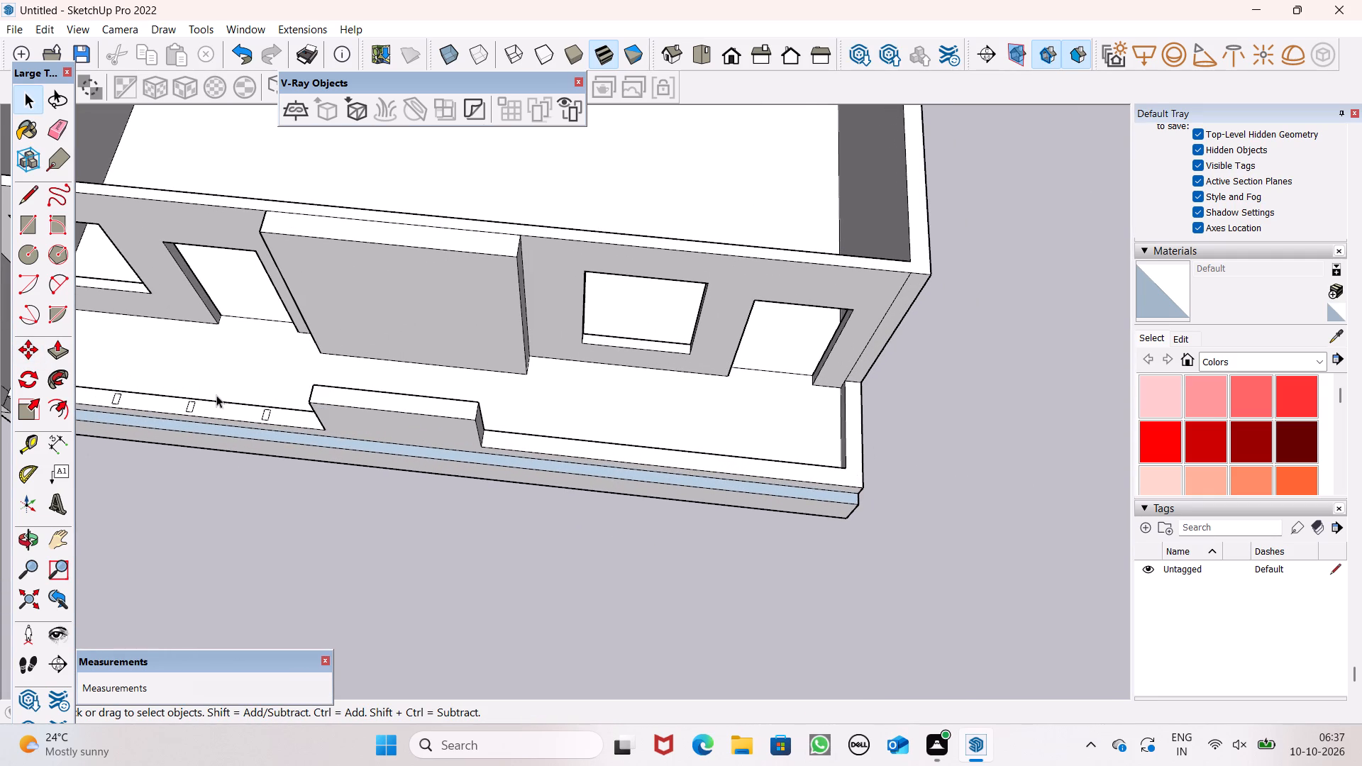
{"action": "left_click", "coordinate": [188, 406]}
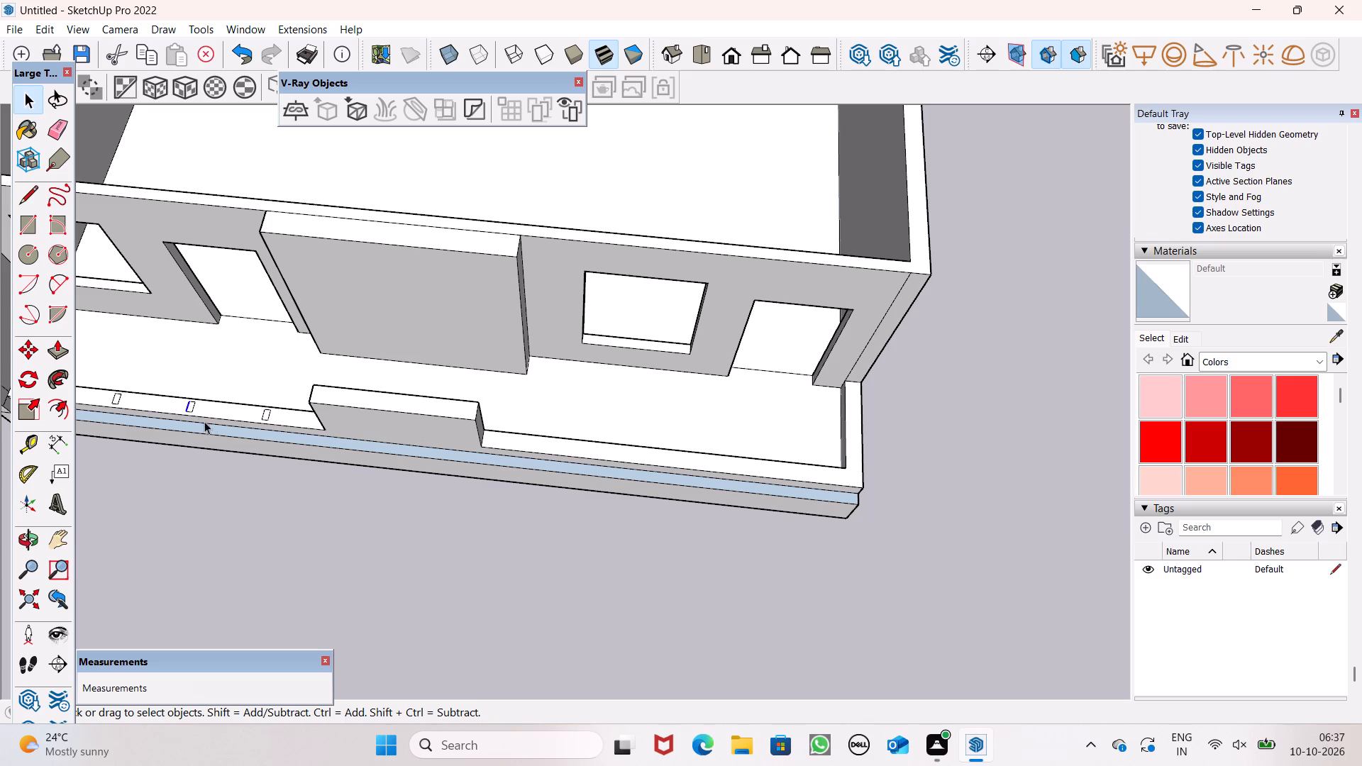
{"action": "left_click", "coordinate": [258, 557]}
{"action": "scroll", "coordinate": [260, 419], "scroll_direction": "up", "scroll_amount": 6}
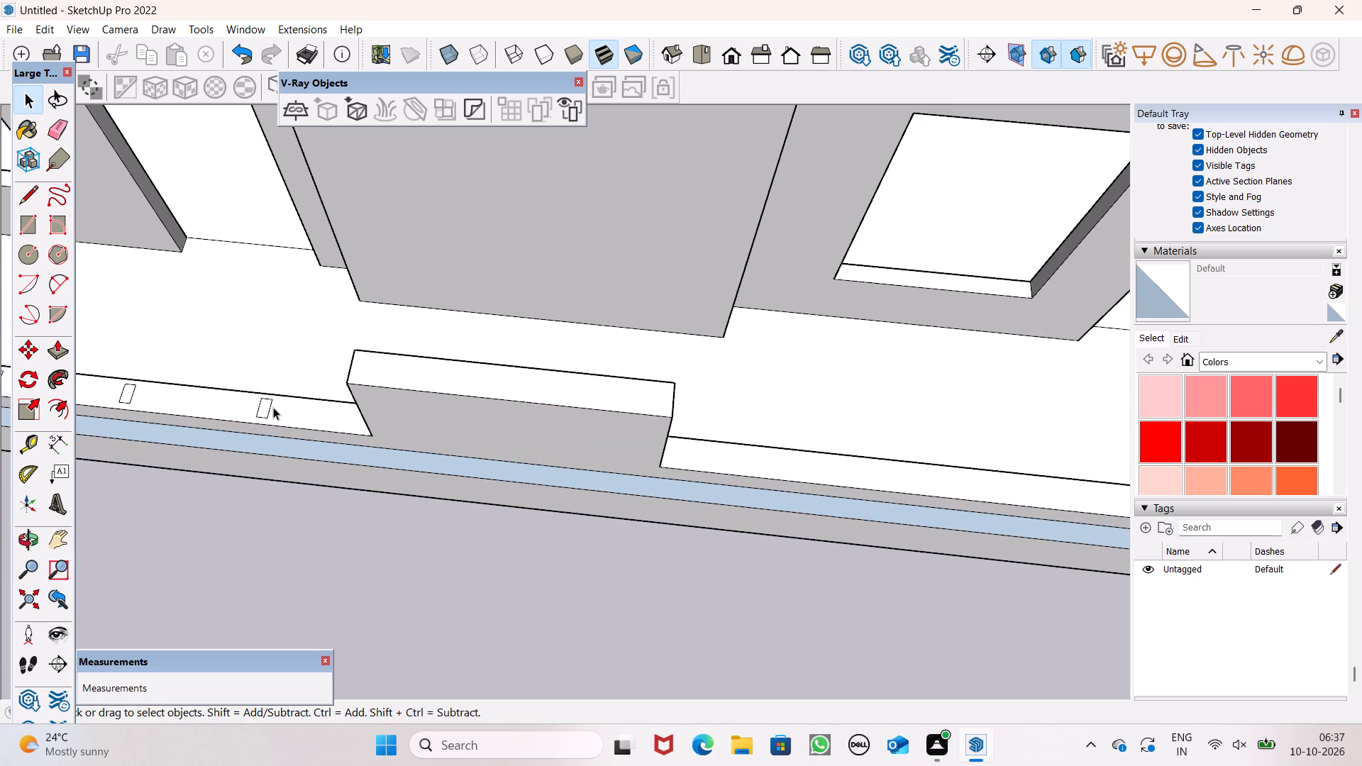
{"action": "double_click", "coordinate": [265, 407]}
{"action": "scroll", "coordinate": [248, 417], "scroll_direction": "down", "scroll_amount": 1}
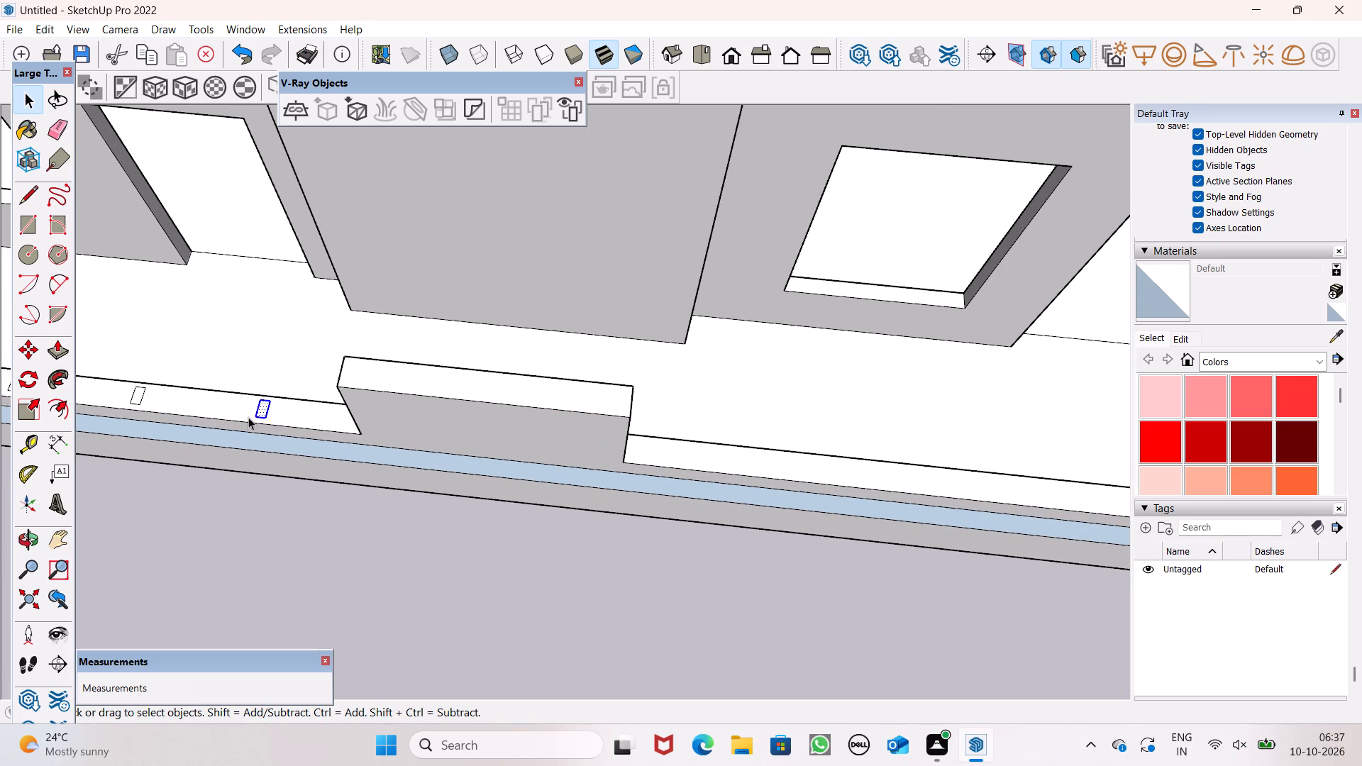
{"action": "key", "text": "m"}
{"action": "key", "text": "Return"}
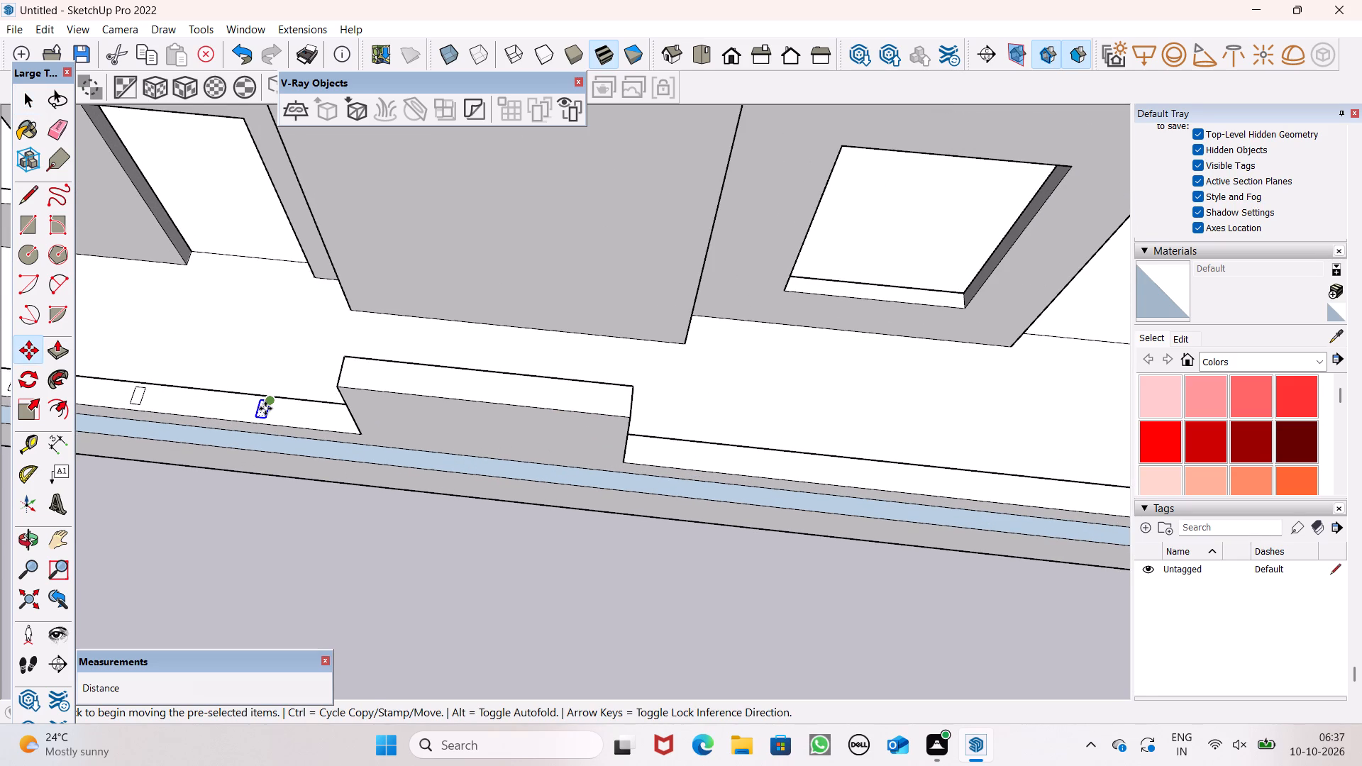
{"action": "left_click_drag", "start_coordinate": [265, 408], "coordinate": [728, 459], "text": "ctrl"}
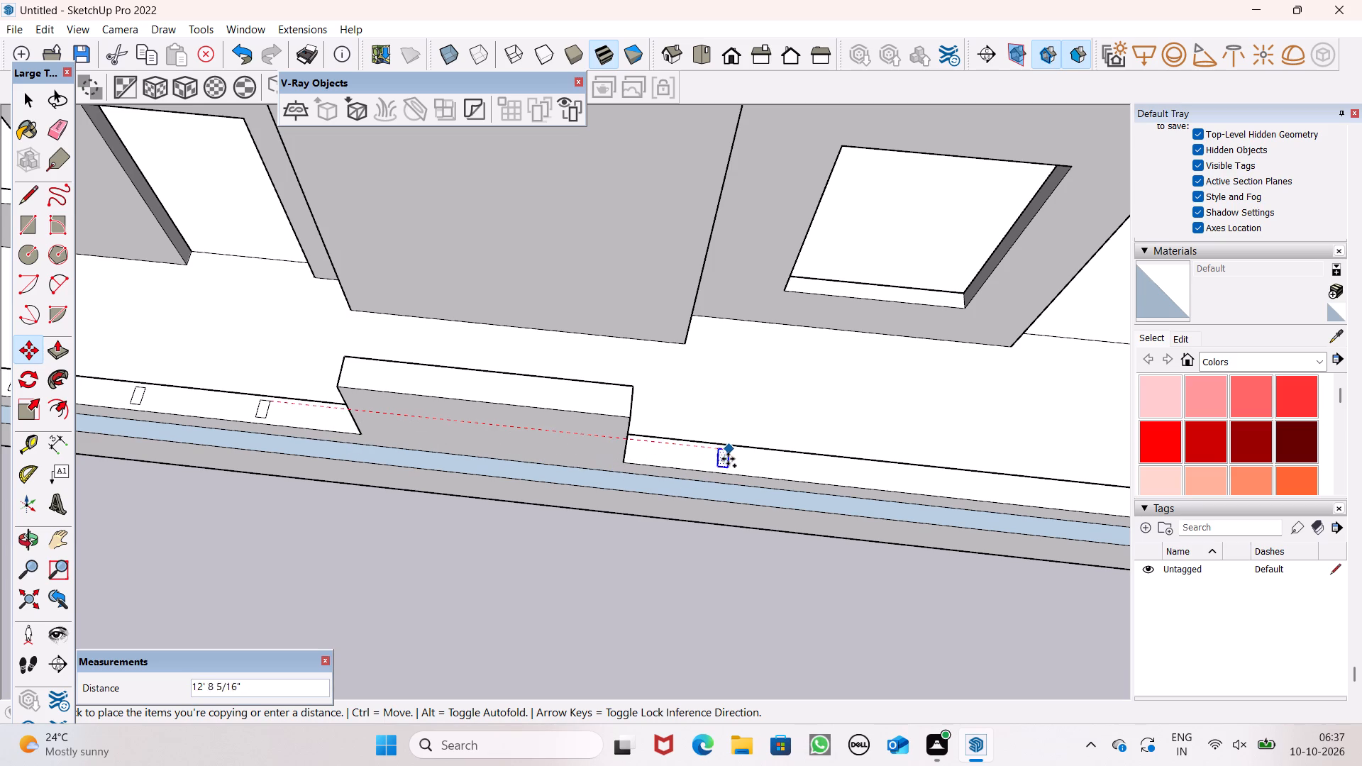
{"action": "left_click_drag", "start_coordinate": [728, 459], "coordinate": [742, 457], "text": "ctrl"}
Copy that rectangle twice more along the parapet top at similar spacing, toward the balcony's far outer corner.
{"action": "scroll", "coordinate": [474, 477], "scroll_direction": "down", "scroll_amount": 6}
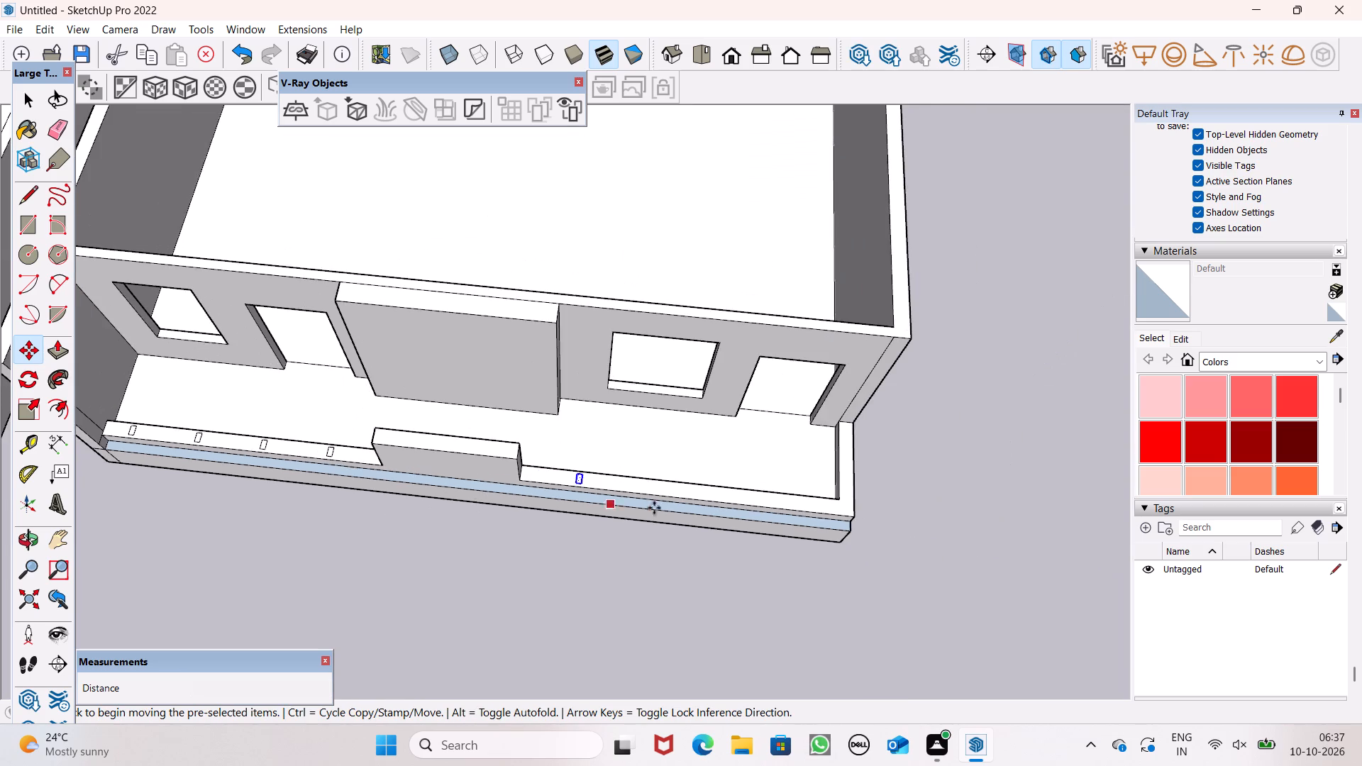
{"action": "scroll", "coordinate": [870, 499], "scroll_direction": "up", "scroll_amount": 5}
{"action": "scroll", "coordinate": [375, 538], "scroll_direction": "up", "scroll_amount": 7}
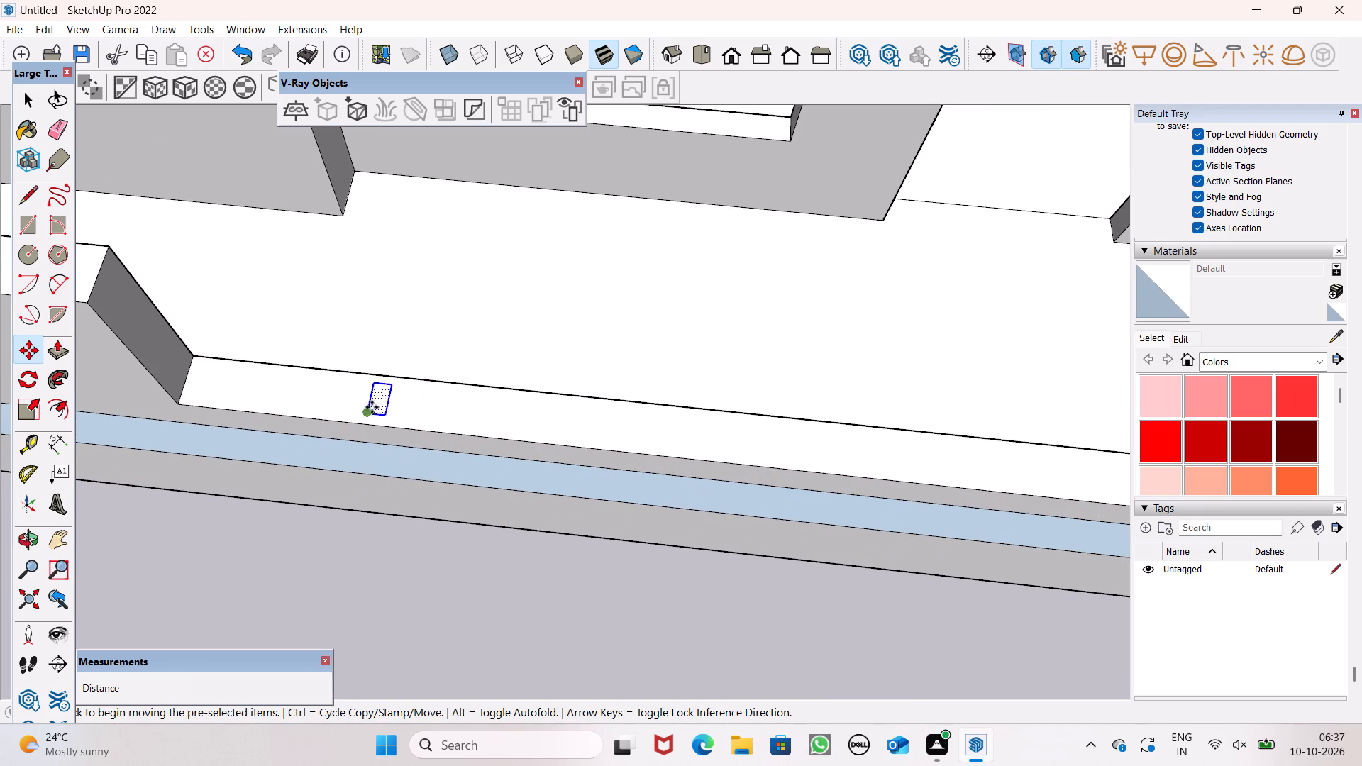
{"action": "left_click_drag", "start_coordinate": [375, 406], "coordinate": [666, 438]}
{"action": "scroll", "coordinate": [264, 279], "scroll_direction": "down", "scroll_amount": 7}
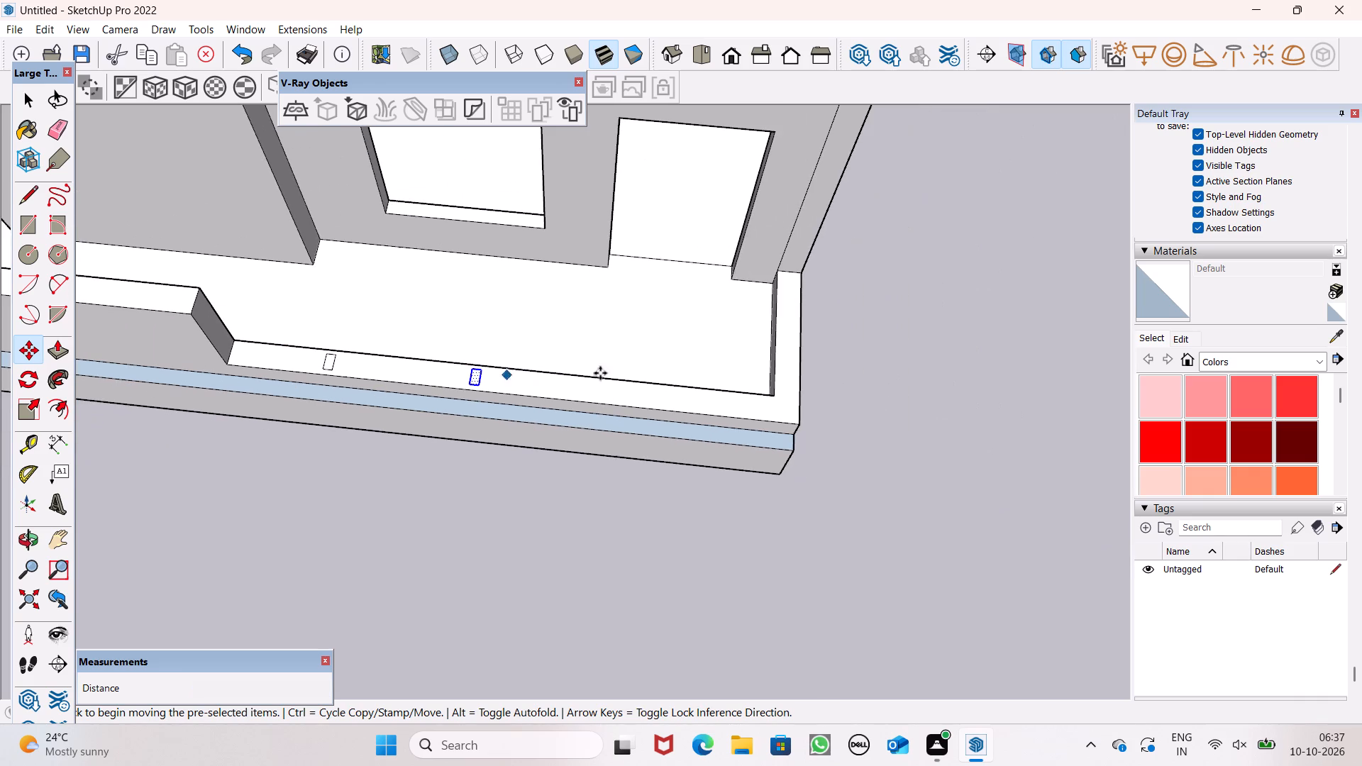
{"action": "scroll", "coordinate": [797, 389], "scroll_direction": "up", "scroll_amount": 5}
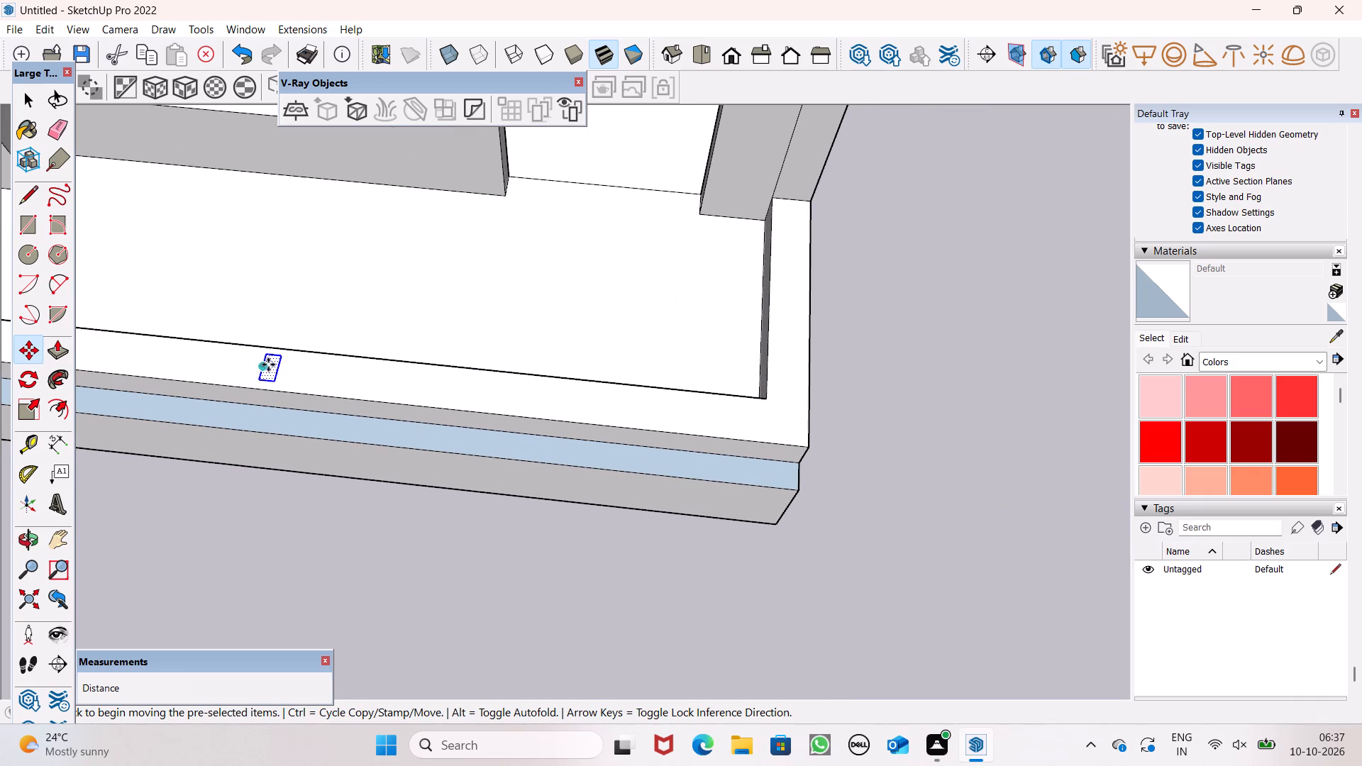
{"action": "left_click_drag", "start_coordinate": [270, 371], "coordinate": [336, 384]}
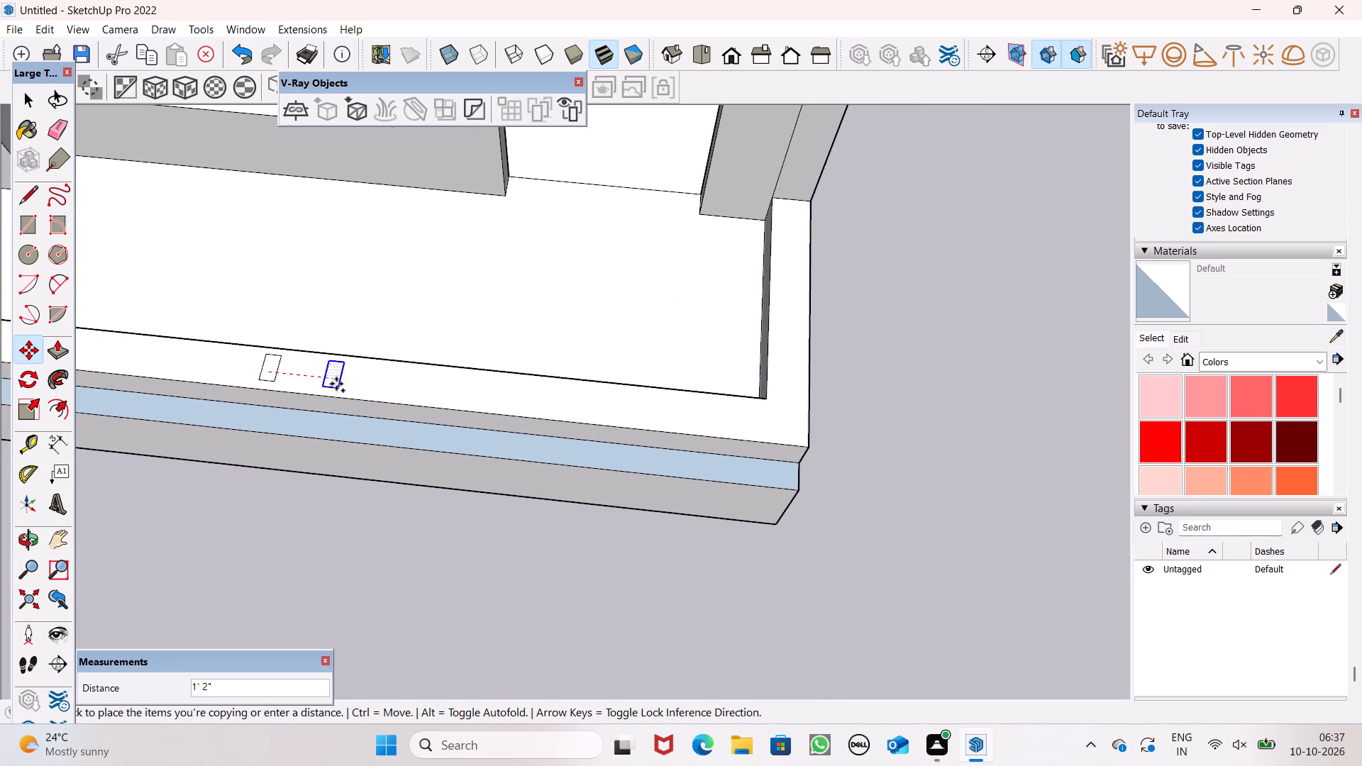
{"action": "left_click_drag", "start_coordinate": [336, 384], "coordinate": [546, 404]}
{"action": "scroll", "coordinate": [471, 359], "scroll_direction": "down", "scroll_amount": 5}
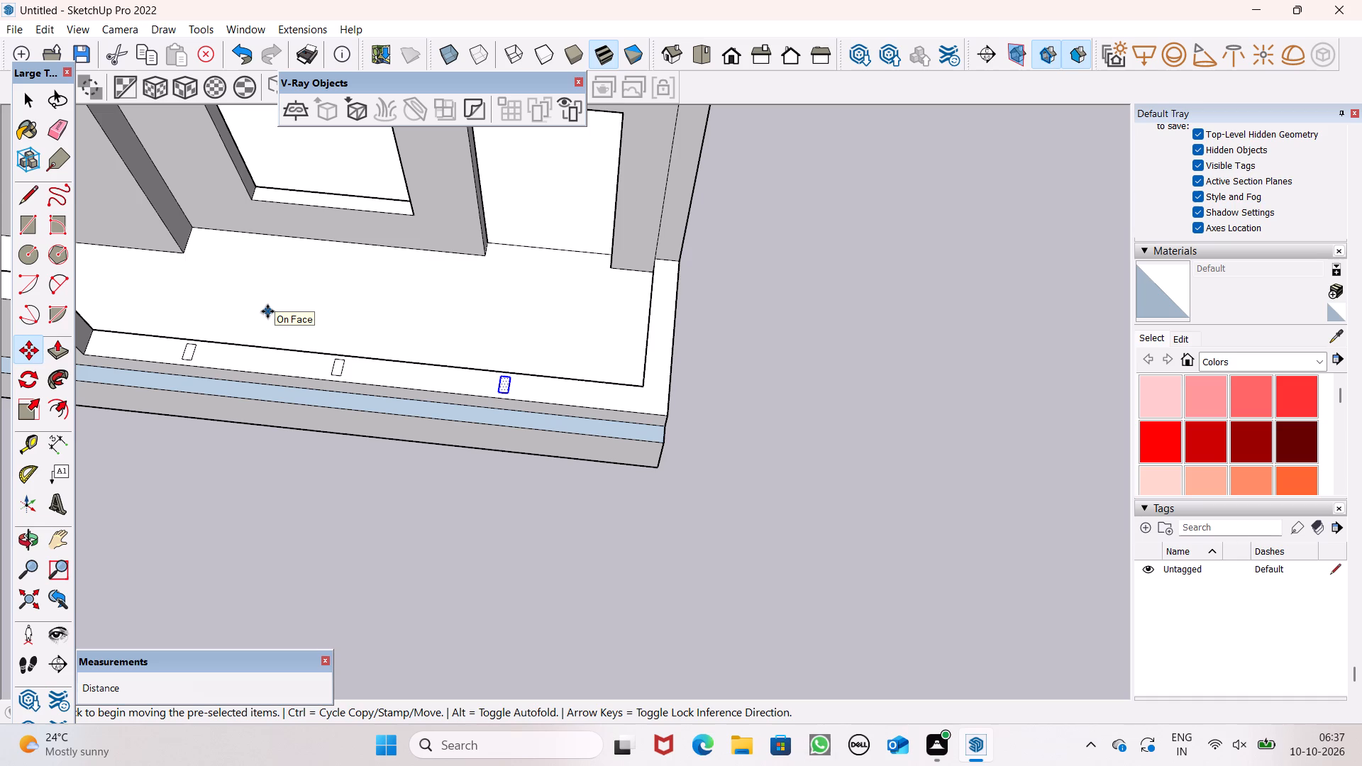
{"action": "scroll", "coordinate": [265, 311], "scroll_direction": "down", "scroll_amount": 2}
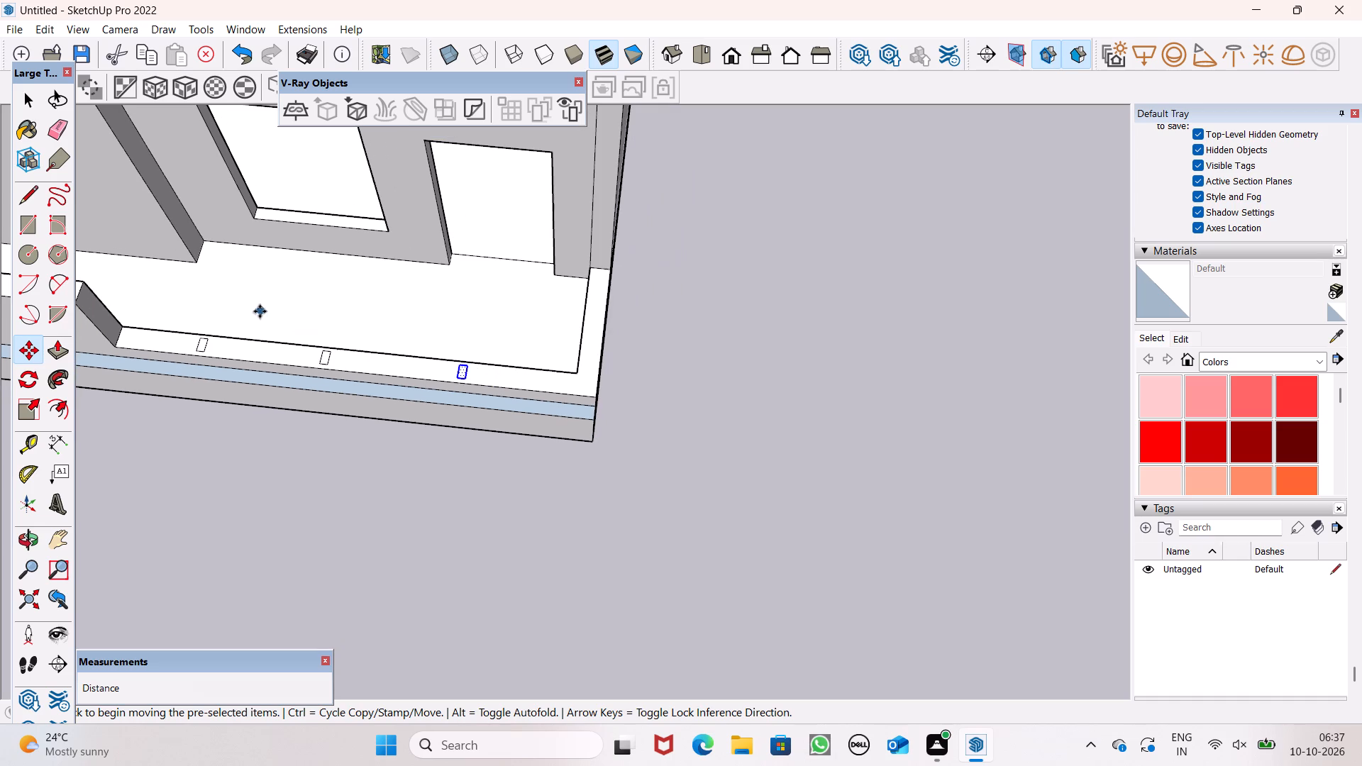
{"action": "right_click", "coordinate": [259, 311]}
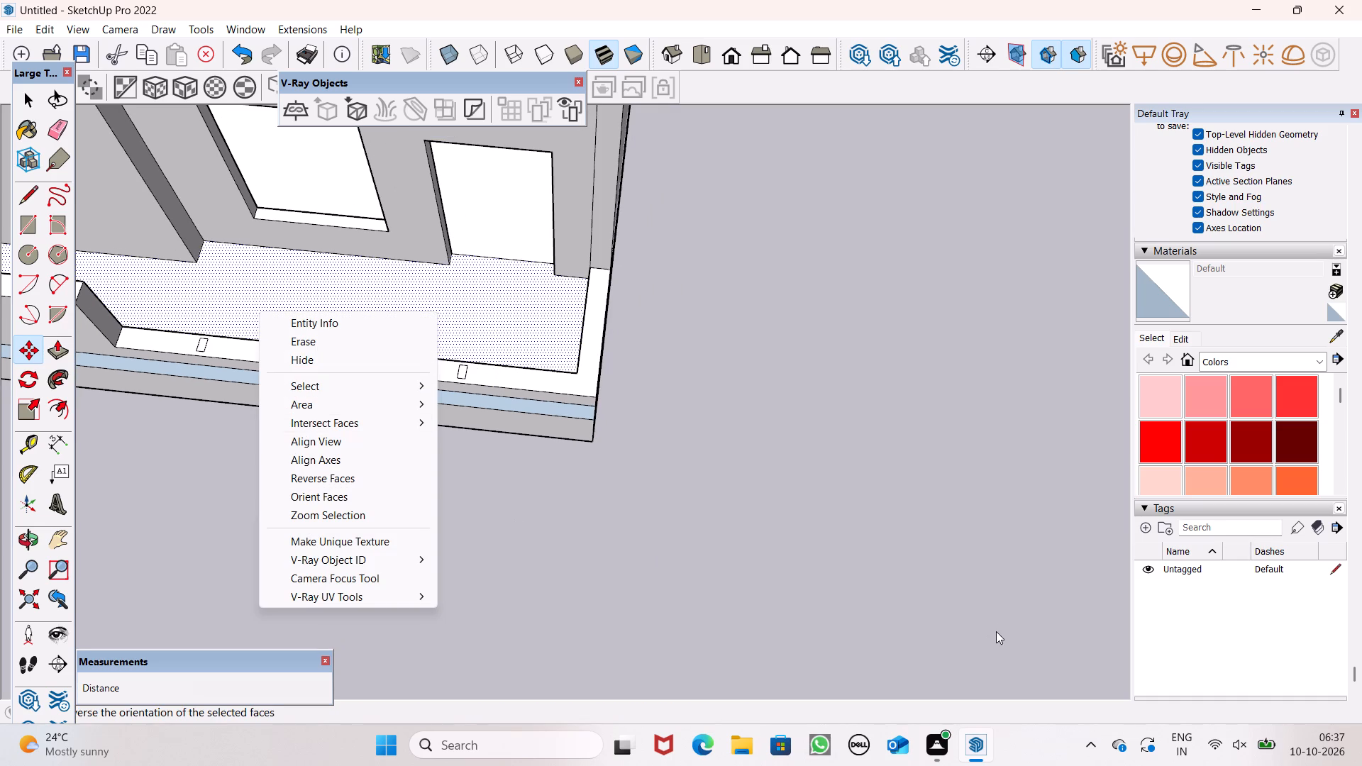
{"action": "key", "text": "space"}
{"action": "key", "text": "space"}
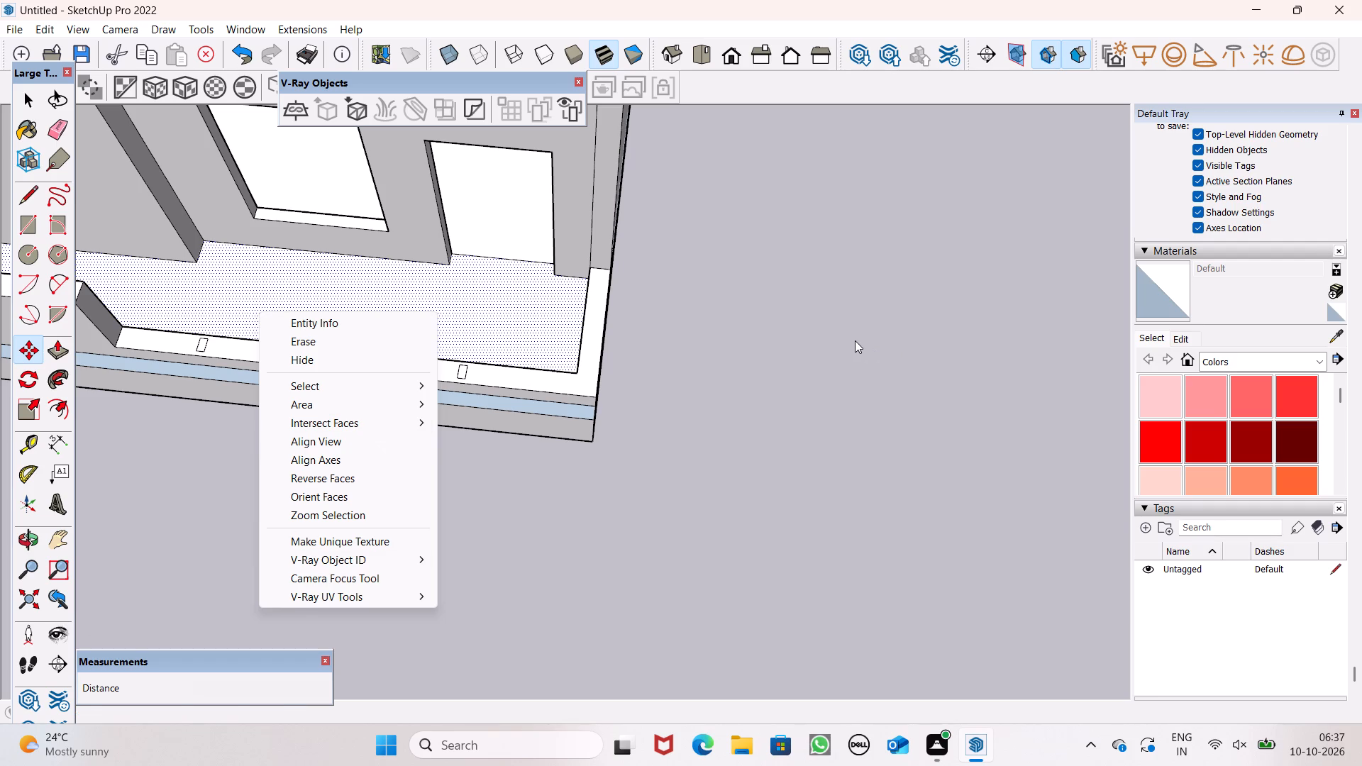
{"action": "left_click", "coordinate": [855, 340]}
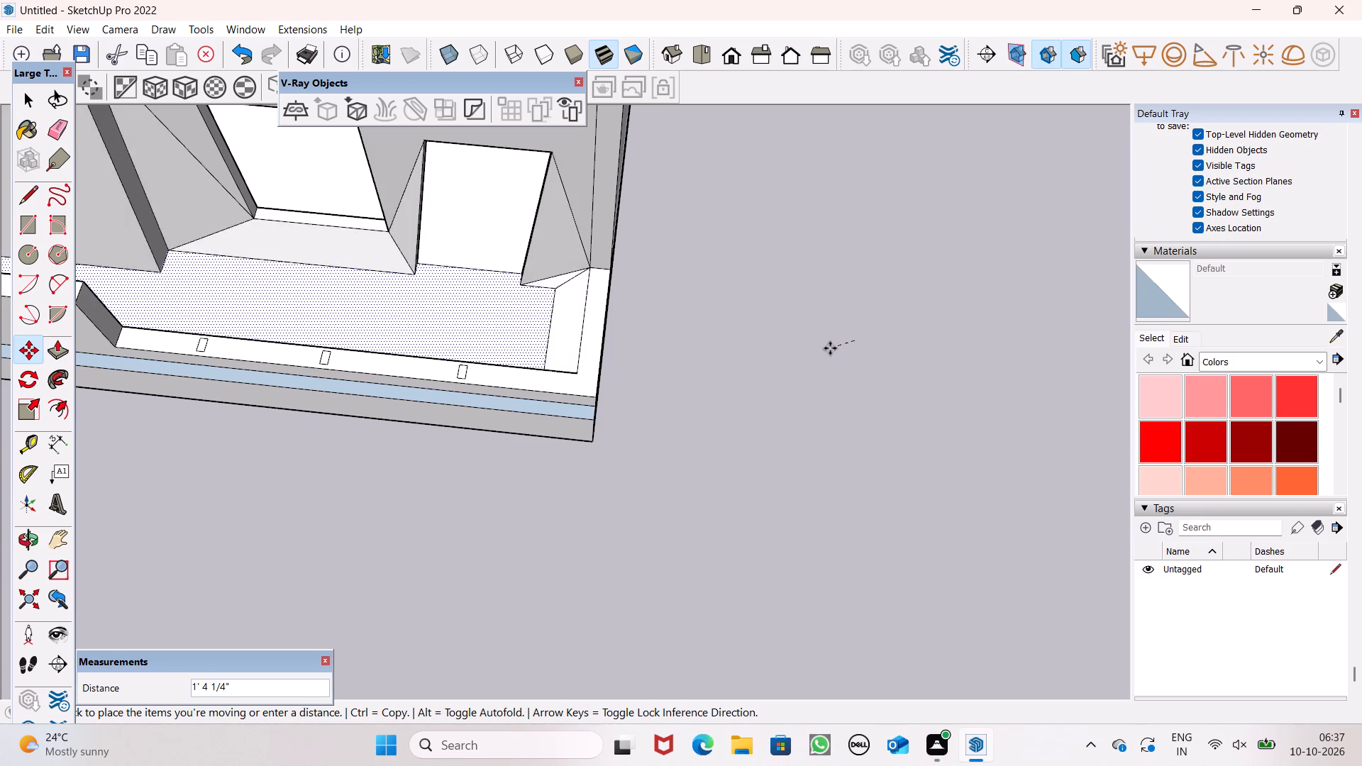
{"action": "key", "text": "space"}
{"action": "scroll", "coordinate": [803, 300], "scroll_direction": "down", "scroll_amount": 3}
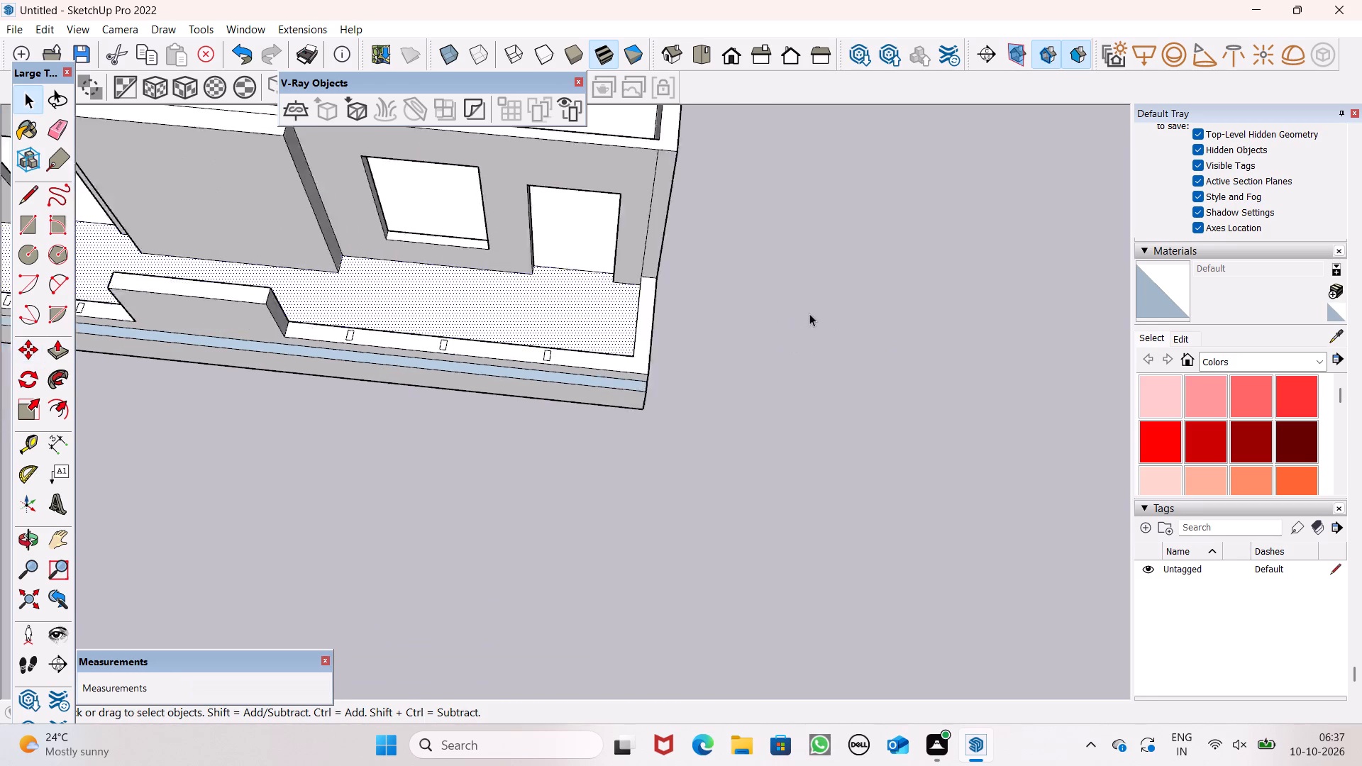
Copy the last rectangle near the balcony's far corner about 6' 3/4" away, placing it just outside the parapet's end.
{"action": "scroll", "coordinate": [809, 313], "scroll_direction": "down", "scroll_amount": 3}
{"action": "middle_click_drag", "start_coordinate": [798, 331], "coordinate": [573, 431]}
{"action": "scroll", "coordinate": [573, 431], "scroll_direction": "up", "scroll_amount": 1}
{"action": "scroll", "coordinate": [809, 424], "scroll_direction": "up", "scroll_amount": 4}
{"action": "middle_click_drag", "start_coordinate": [787, 423], "coordinate": [607, 479]}
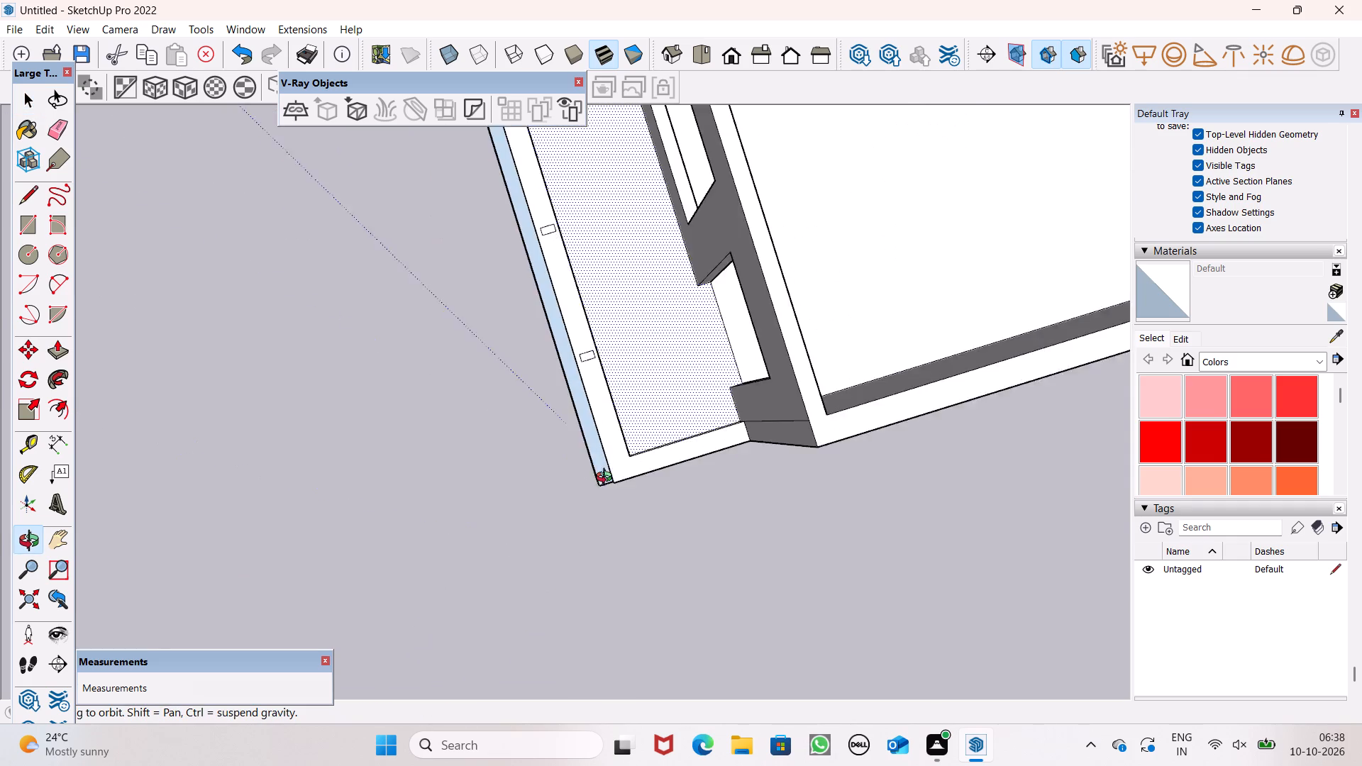
{"action": "middle_click_drag", "start_coordinate": [607, 479], "coordinate": [533, 431]}
{"action": "middle_click_drag", "start_coordinate": [781, 520], "coordinate": [773, 519]}
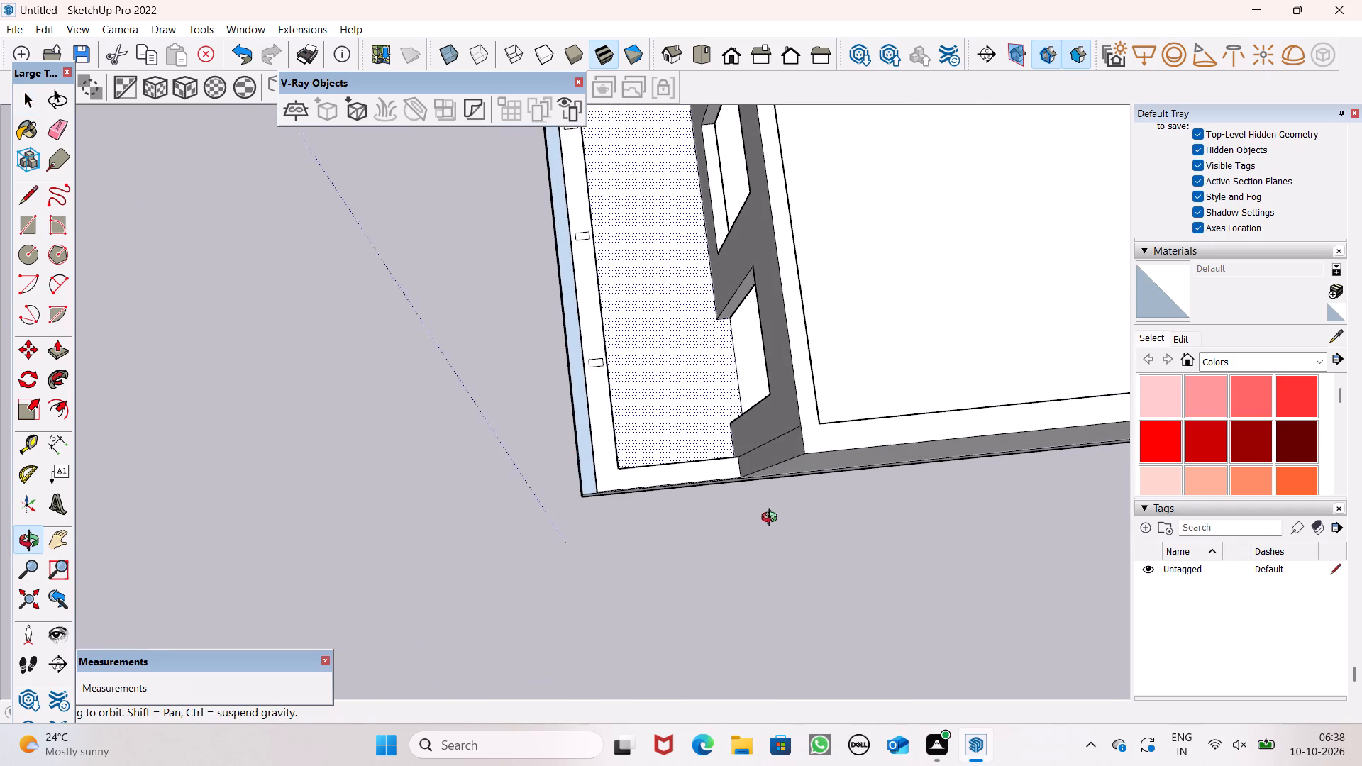
{"action": "middle_click_drag", "start_coordinate": [773, 519], "coordinate": [698, 477]}
{"action": "scroll", "coordinate": [594, 372], "scroll_direction": "up", "scroll_amount": 4}
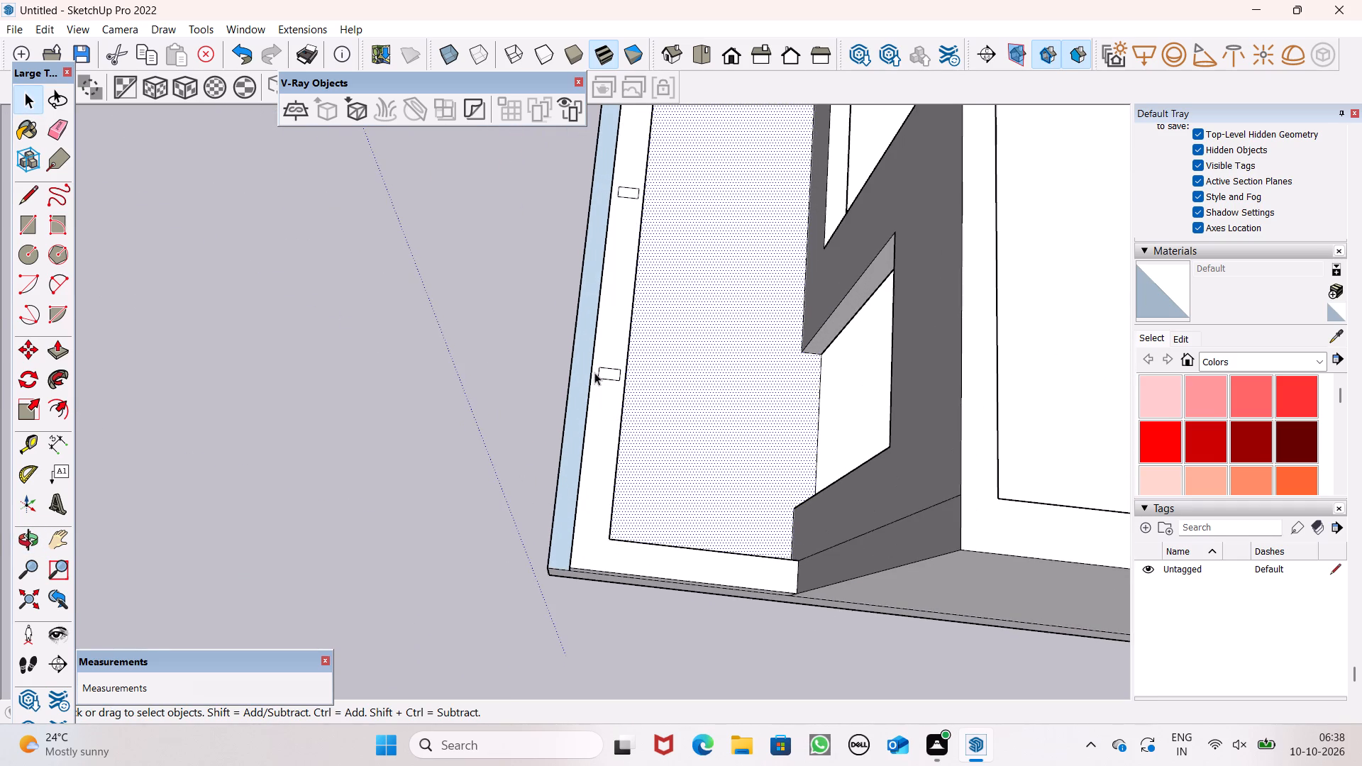
{"action": "key", "text": "space"}
{"action": "key", "text": "space"}
{"action": "left_click", "coordinate": [483, 405]}
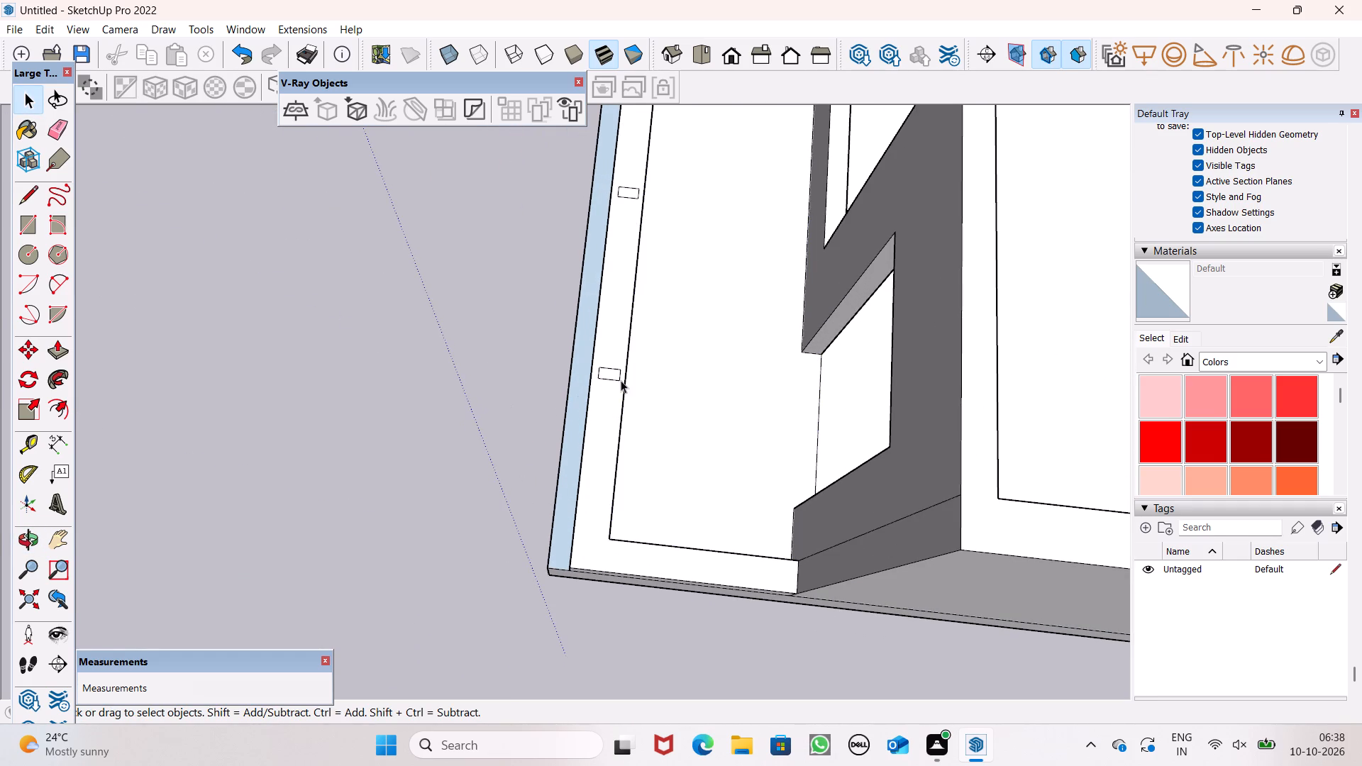
{"action": "left_click", "coordinate": [611, 377]}
{"action": "double_click", "coordinate": [611, 377]}
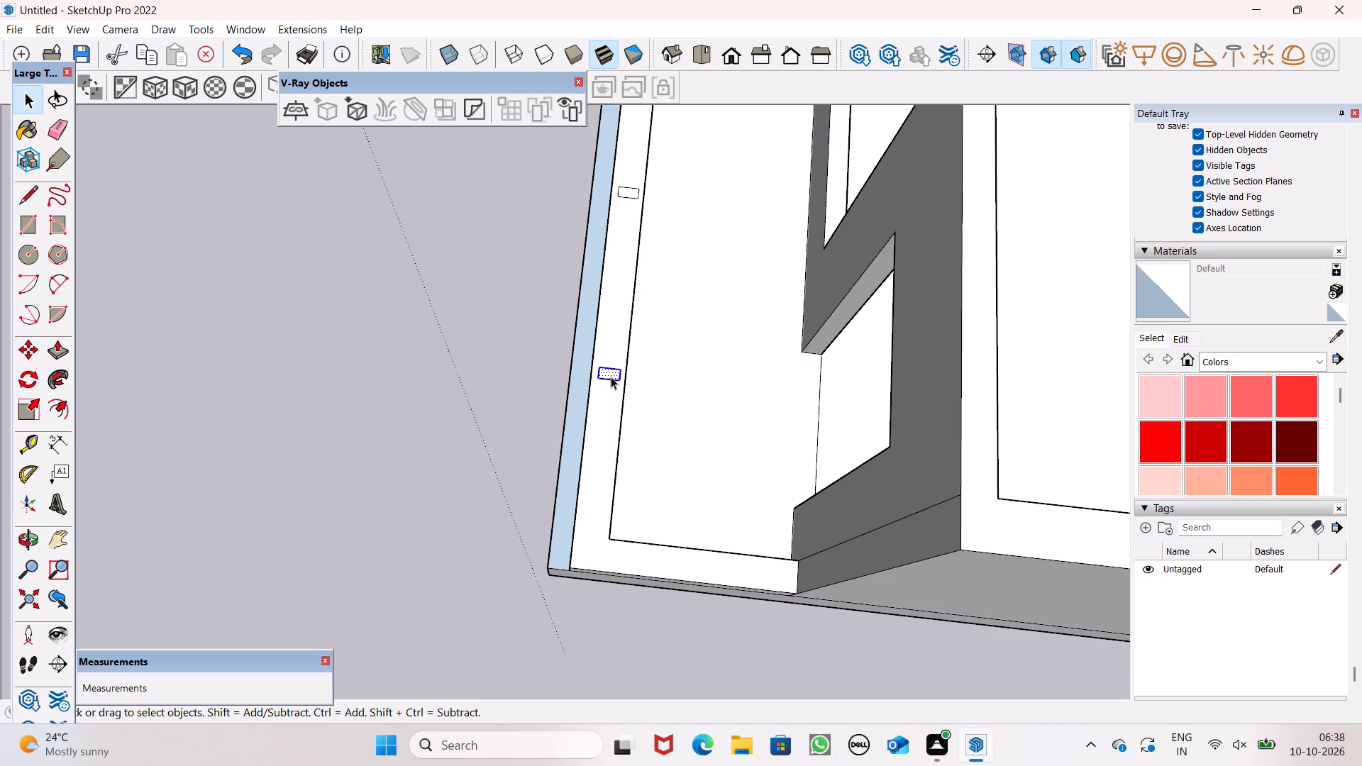
{"action": "key", "text": "m"}
{"action": "key", "text": "Return"}
{"action": "left_click_drag", "start_coordinate": [604, 378], "coordinate": [607, 397]}
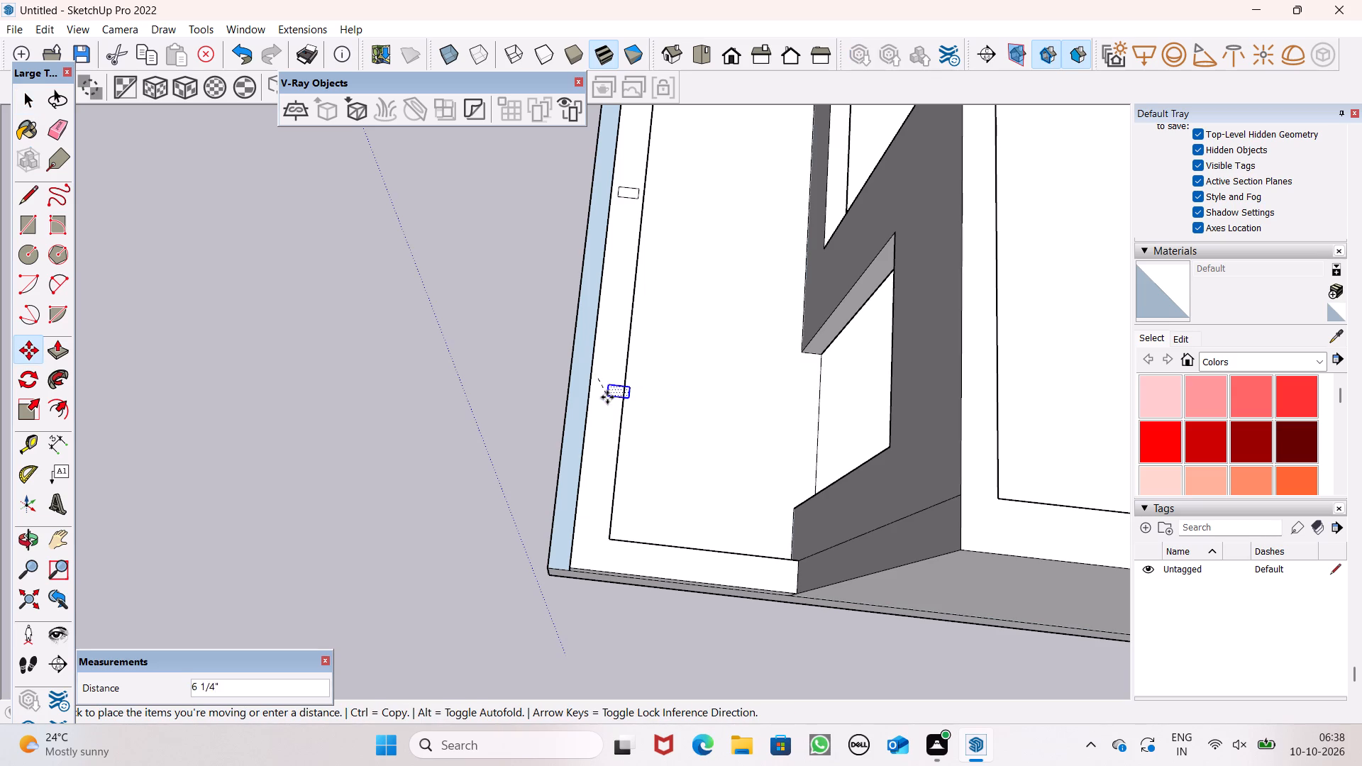
{"action": "left_click_drag", "start_coordinate": [607, 397], "coordinate": [589, 635]}
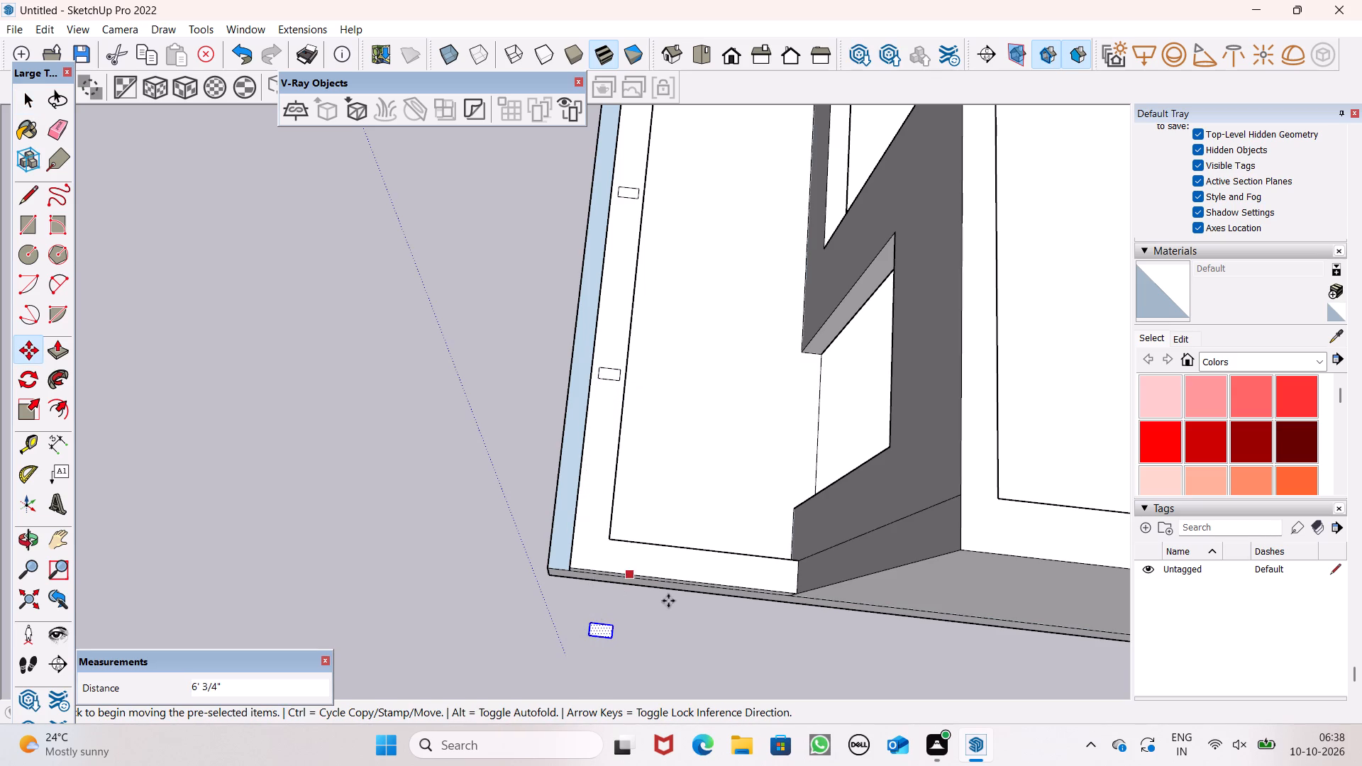
Rotate the small rectangle lying just outside the parapet's end by 90 degrees about its corner.
{"action": "left_click", "coordinate": [35, 394]}
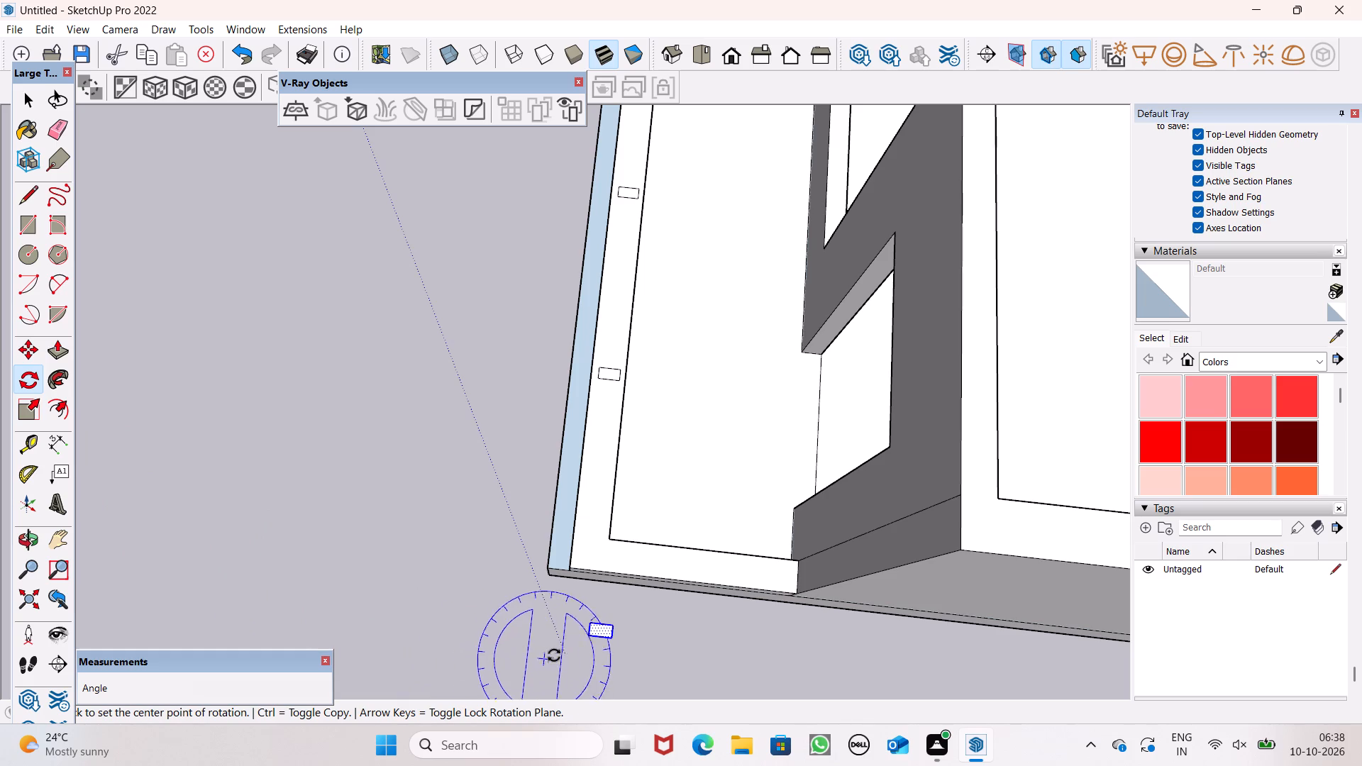
{"action": "left_click", "coordinate": [589, 640]}
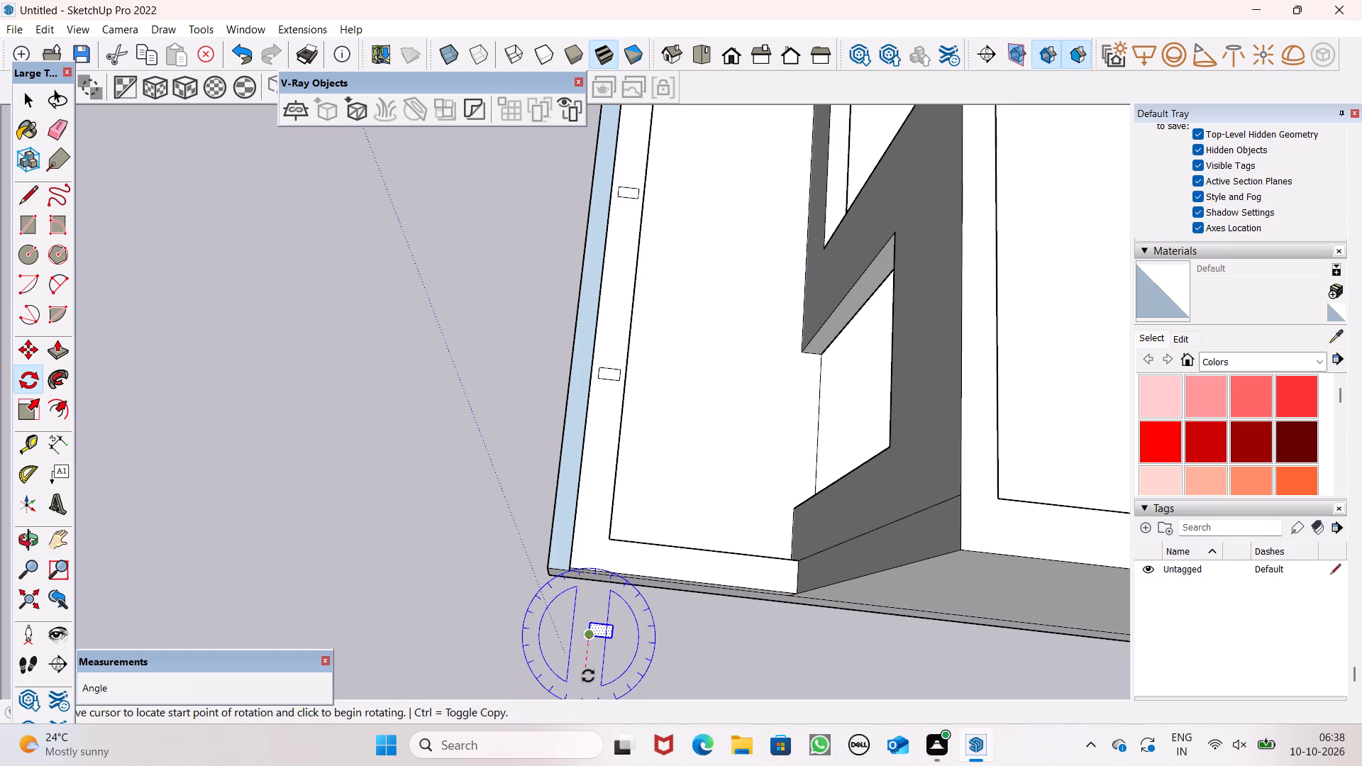
{"action": "left_click", "coordinate": [589, 677]}
{"action": "left_click", "coordinate": [678, 648]}
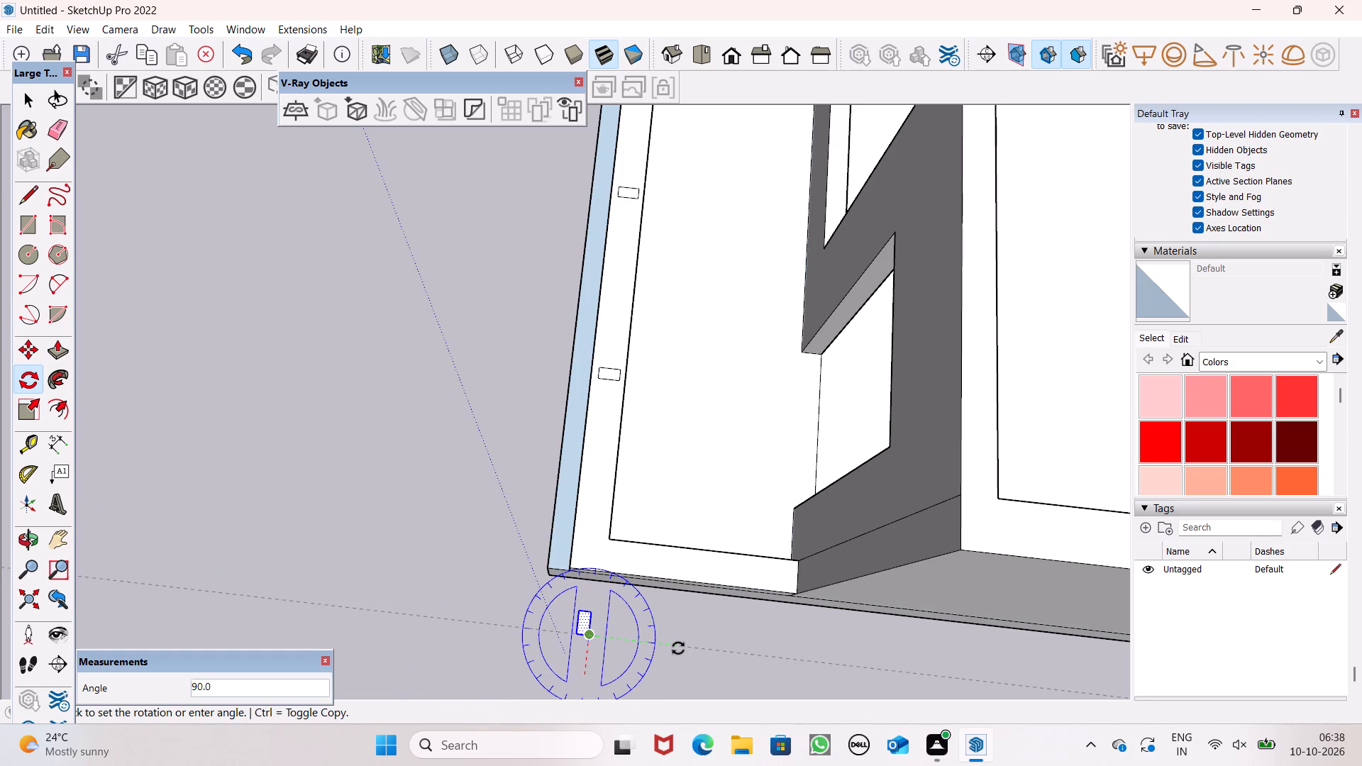
{"action": "key", "text": "space"}
{"action": "key", "text": "space"}
Move the rotated rectangle about 2' 6" over the short side parapet at the balcony's far end.
{"action": "key", "text": "m"}
{"action": "key", "text": "Return"}
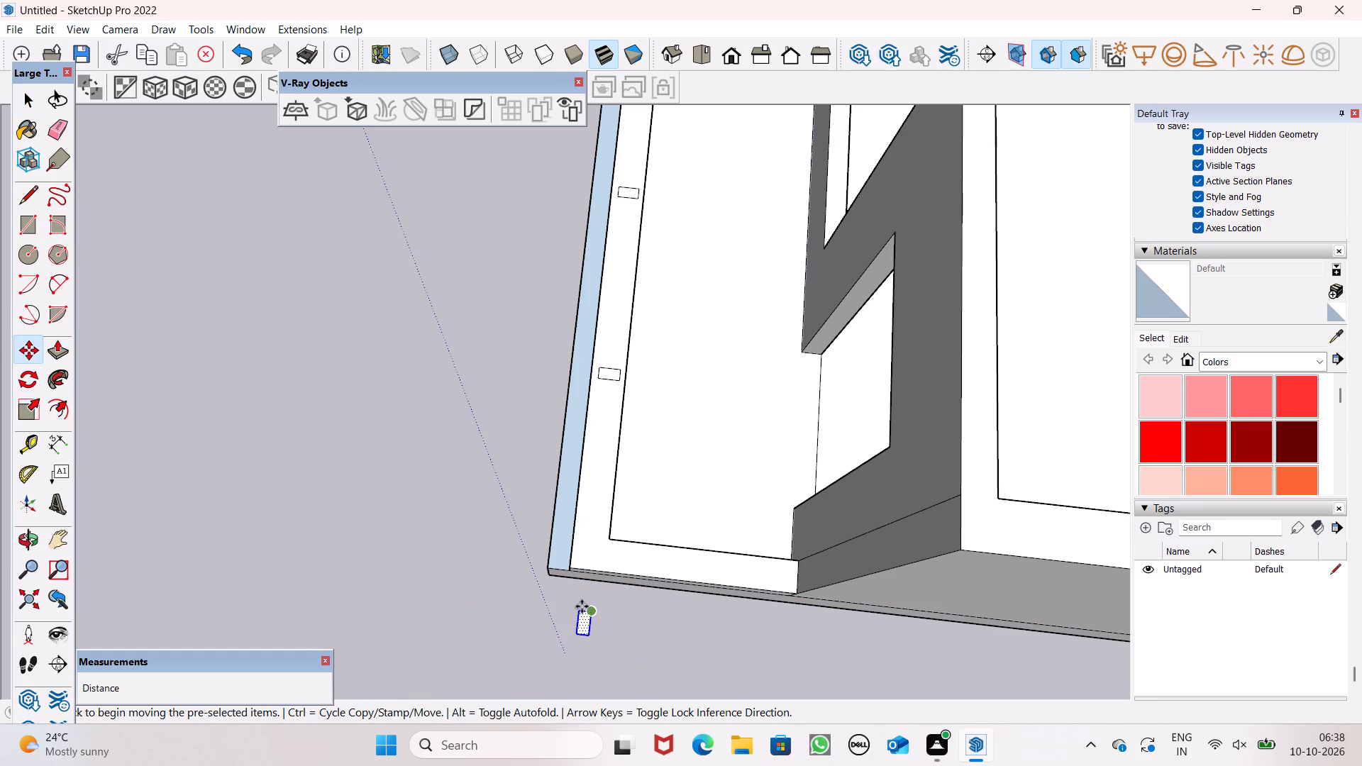
{"action": "left_click_drag", "start_coordinate": [585, 635], "coordinate": [675, 588]}
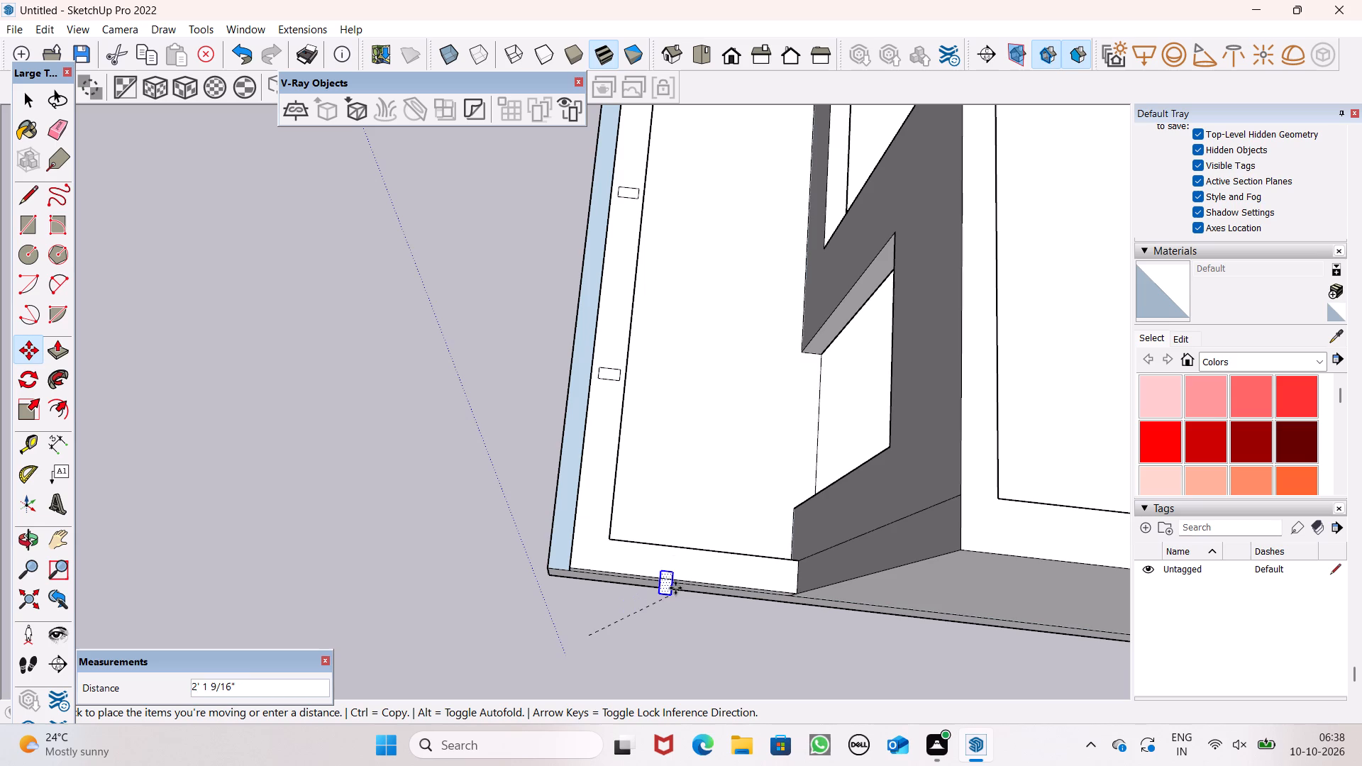
{"action": "left_click_drag", "start_coordinate": [675, 588], "coordinate": [683, 572]}
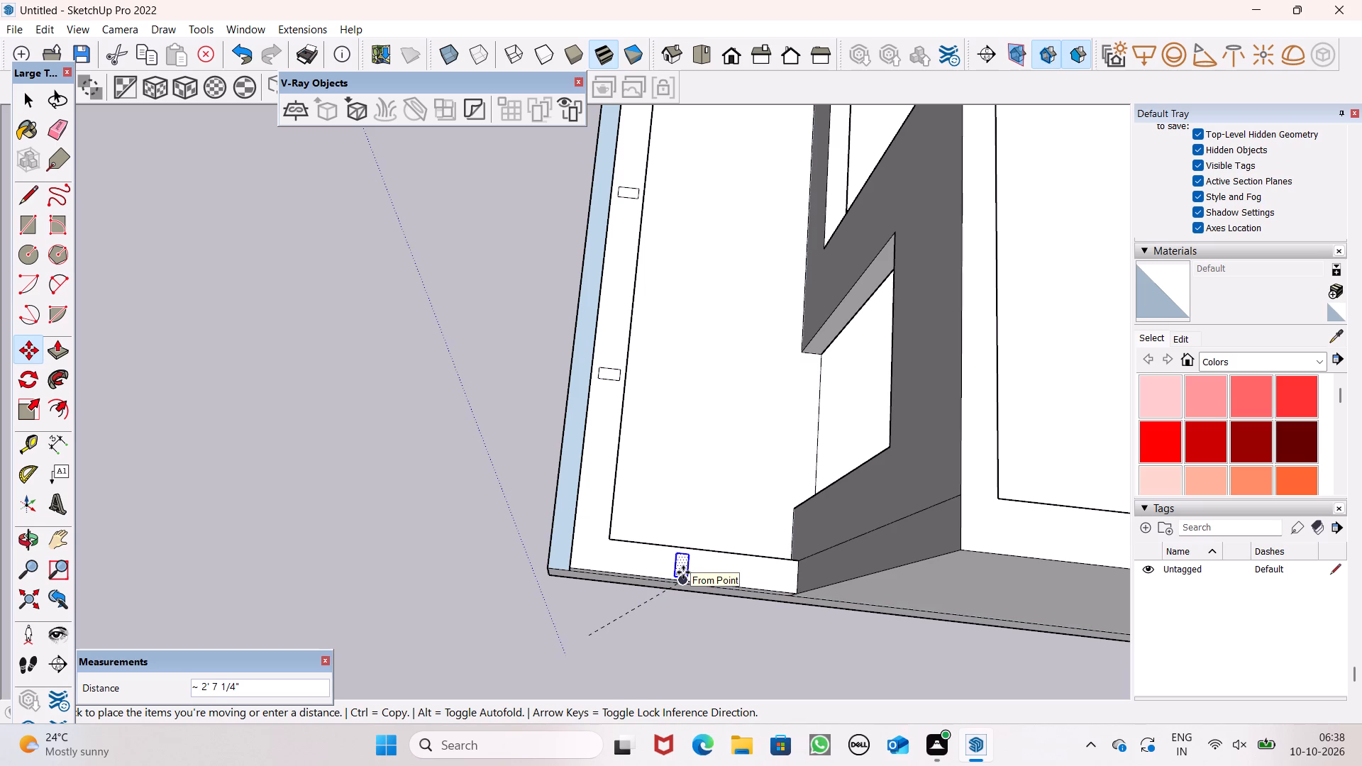
{"action": "left_click_drag", "start_coordinate": [683, 572], "coordinate": [686, 579]}
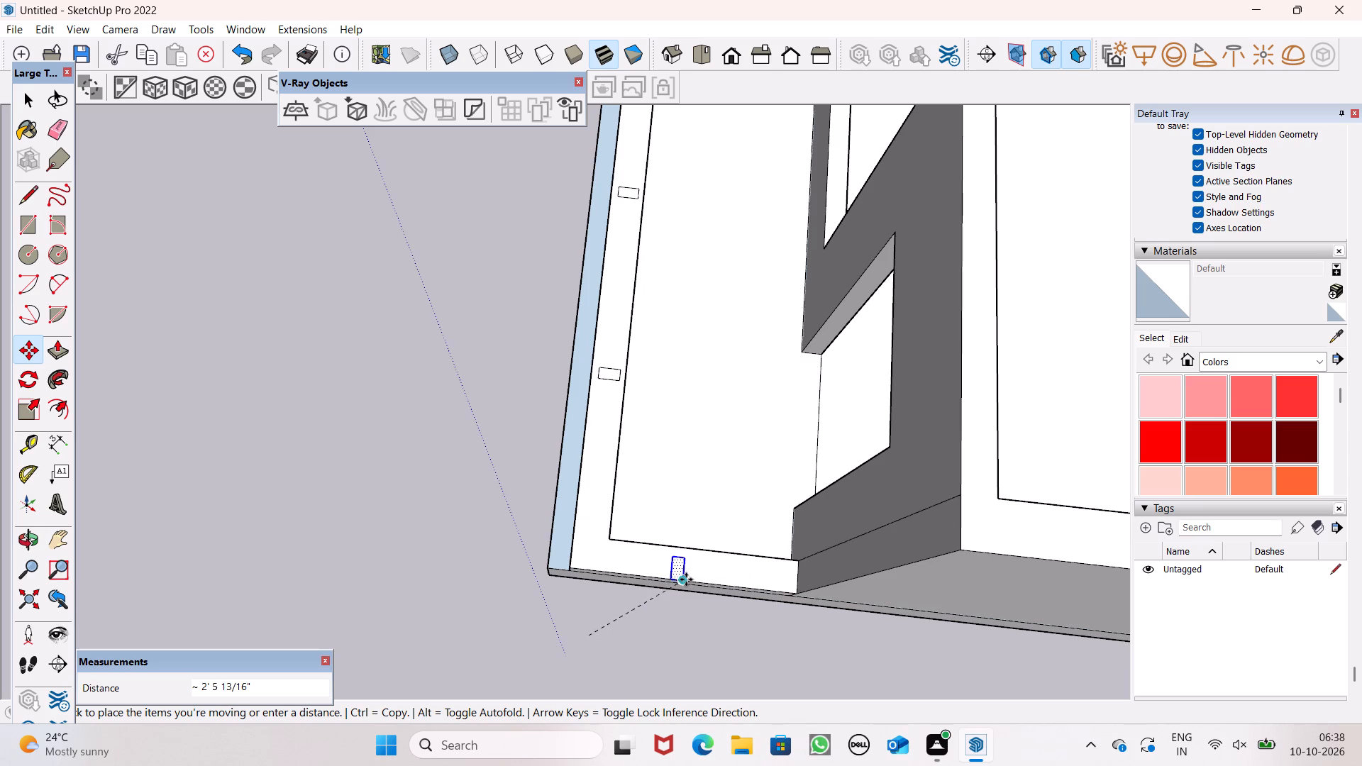
{"action": "left_click_drag", "start_coordinate": [686, 579], "coordinate": [687, 574]}
{"action": "key", "text": "space"}
{"action": "key", "text": "space"}
{"action": "left_click", "coordinate": [353, 582]}
Reposition the rotated rectangle fully on top of the short side parapet, roughly midway between the wall and the balcony's front corner.
{"action": "scroll", "coordinate": [348, 574], "scroll_direction": "down", "scroll_amount": 13}
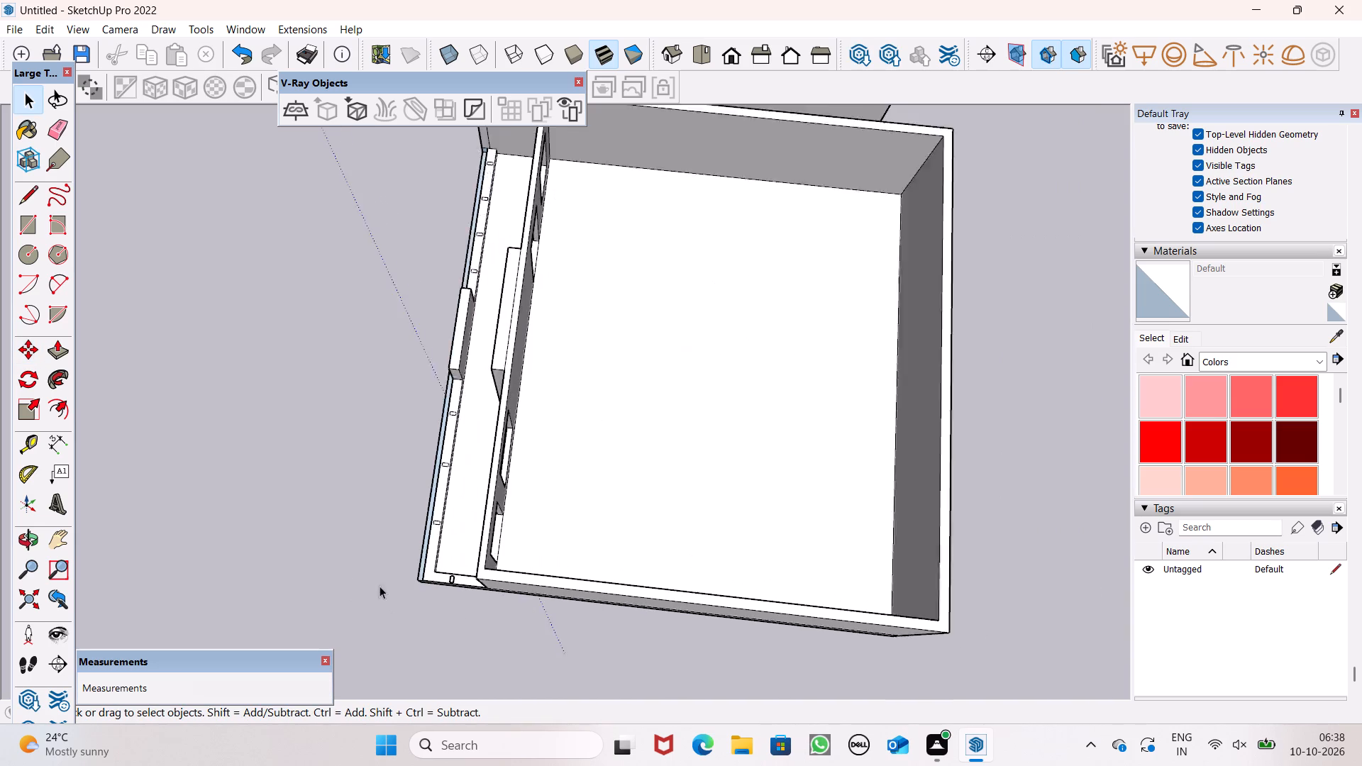
{"action": "middle_click_drag", "start_coordinate": [390, 589], "coordinate": [1023, 389]}
{"action": "middle_click_drag", "start_coordinate": [695, 460], "coordinate": [736, 382]}
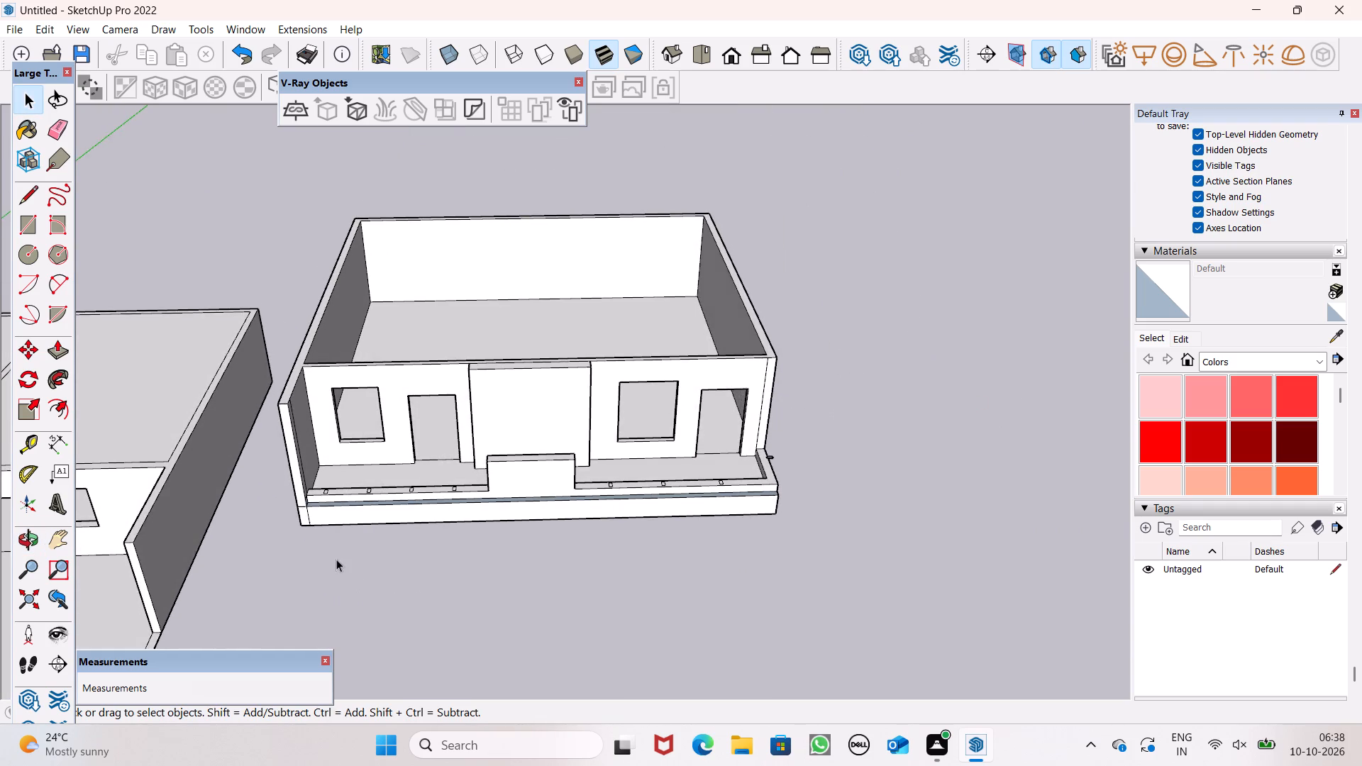
{"action": "scroll", "coordinate": [336, 558], "scroll_direction": "up", "scroll_amount": 3}
{"action": "scroll", "coordinate": [326, 499], "scroll_direction": "down", "scroll_amount": 5}
{"action": "scroll", "coordinate": [779, 453], "scroll_direction": "up", "scroll_amount": 6}
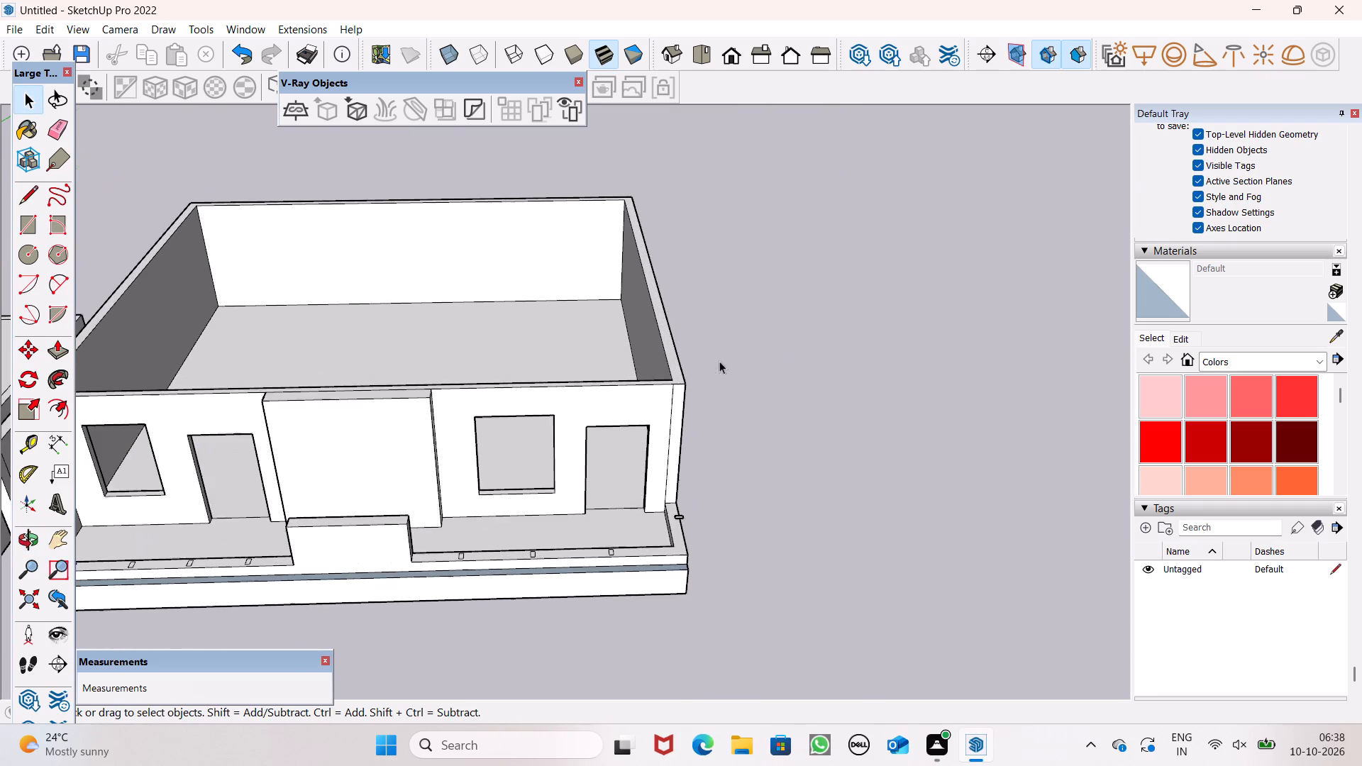
{"action": "scroll", "coordinate": [692, 620], "scroll_direction": "up", "scroll_amount": 7}
{"action": "scroll", "coordinate": [691, 534], "scroll_direction": "up", "scroll_amount": 7}
{"action": "scroll", "coordinate": [678, 477], "scroll_direction": "up", "scroll_amount": 5}
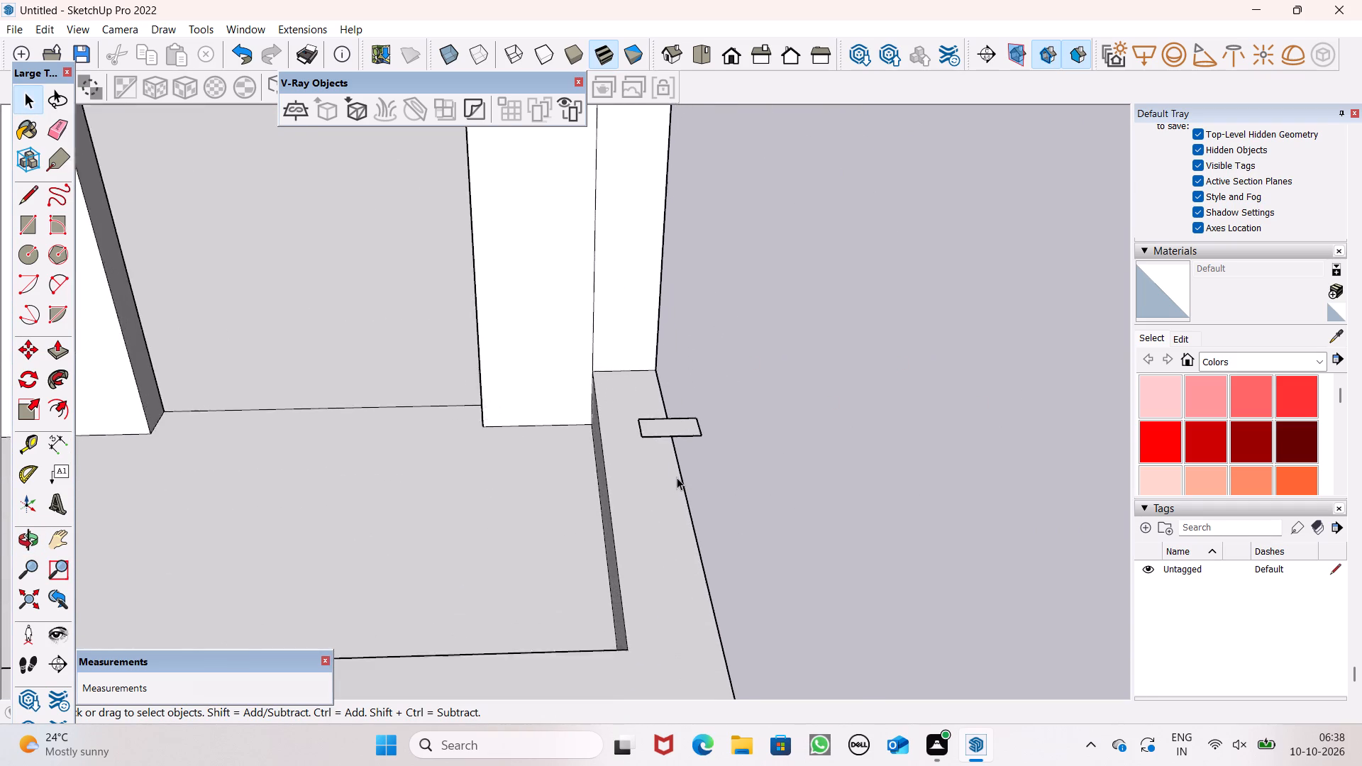
{"action": "scroll", "coordinate": [677, 477], "scroll_direction": "up", "scroll_amount": 3}
{"action": "double_click", "coordinate": [660, 408]}
{"action": "key", "text": "m"}
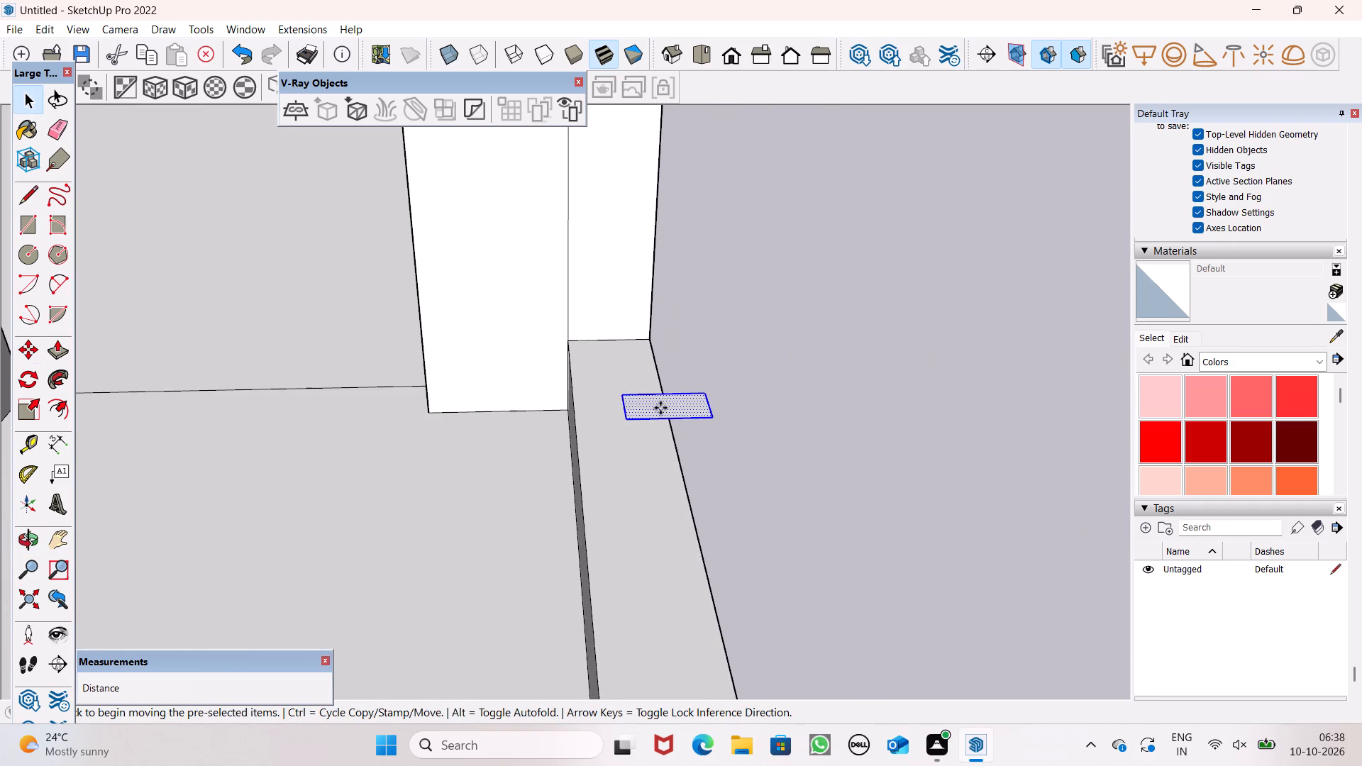
{"action": "key", "text": "Return"}
{"action": "left_click_drag", "start_coordinate": [659, 409], "coordinate": [629, 504]}
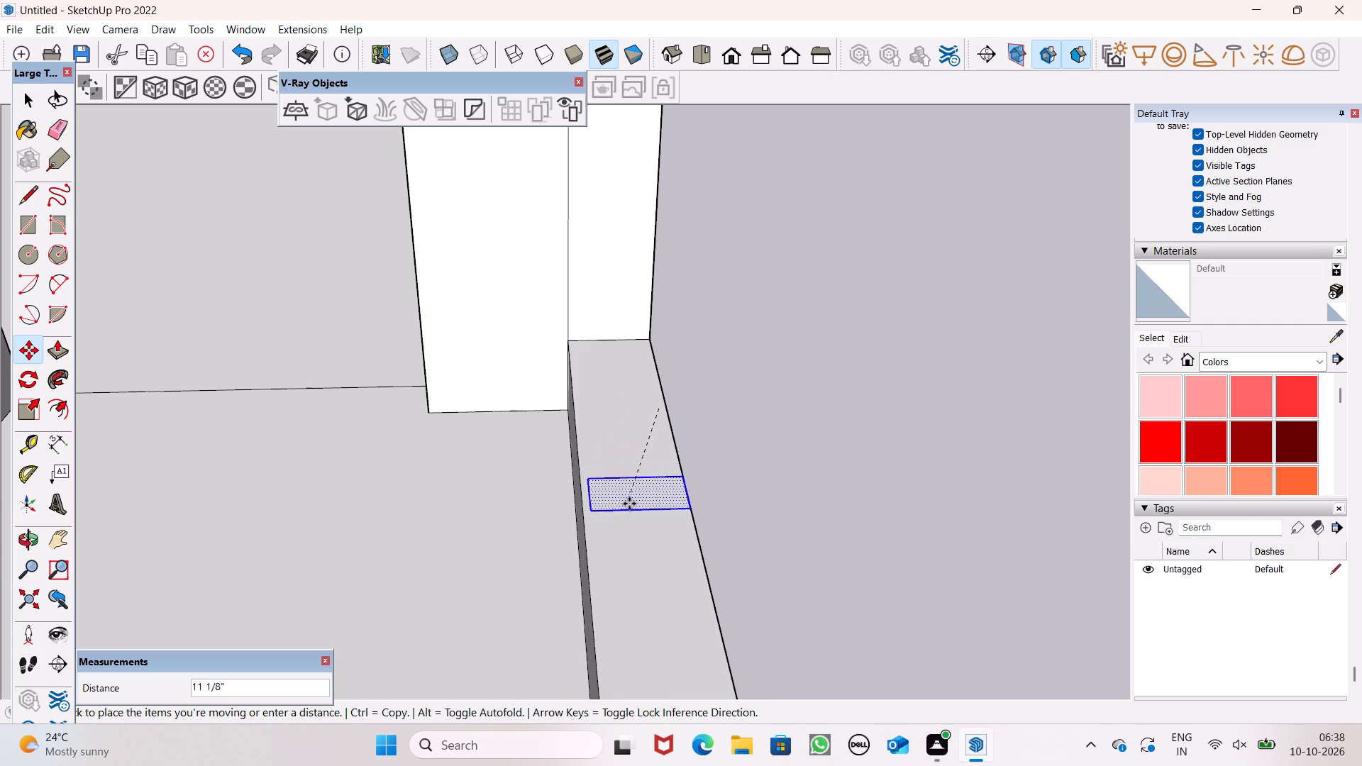
{"action": "left_click_drag", "start_coordinate": [629, 504], "coordinate": [639, 570]}
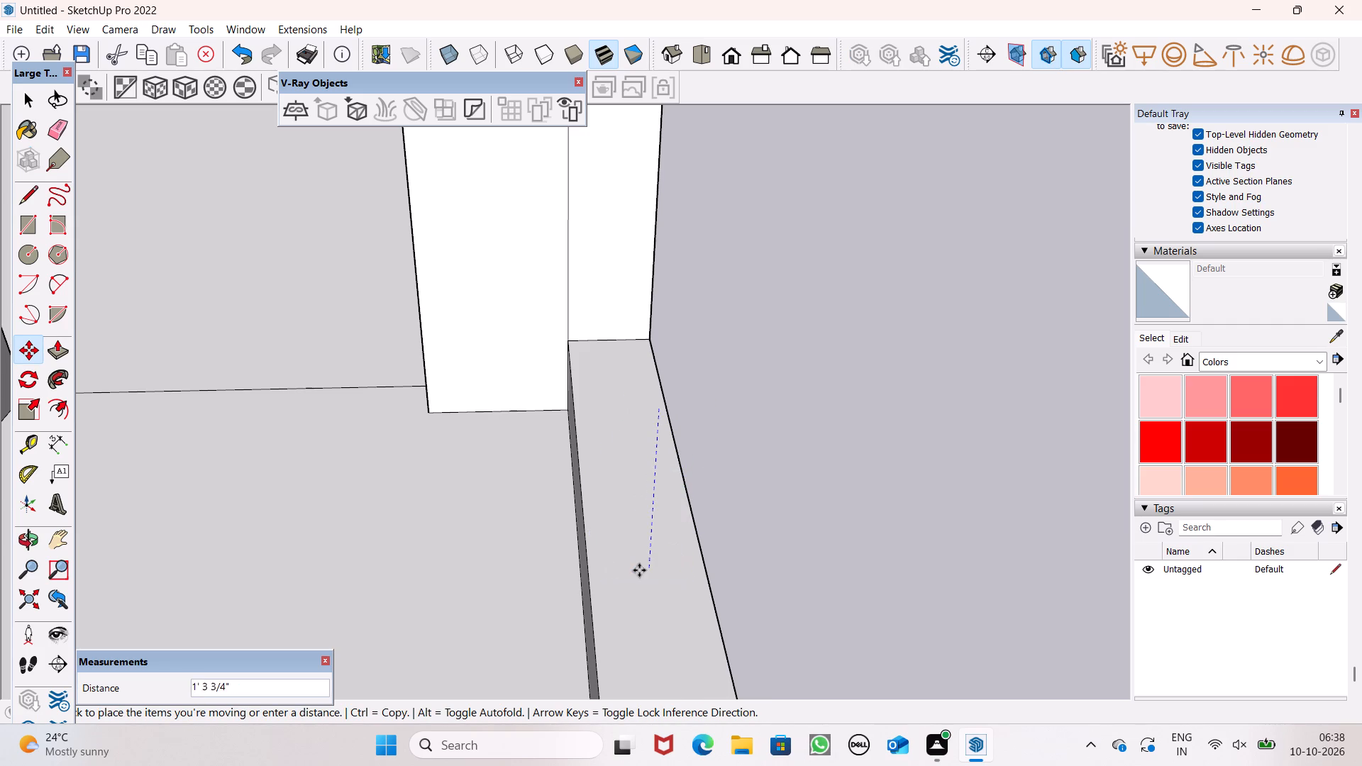
{"action": "left_click_drag", "start_coordinate": [639, 570], "coordinate": [638, 567]}
{"action": "scroll", "coordinate": [611, 471], "scroll_direction": "down", "scroll_amount": 11}
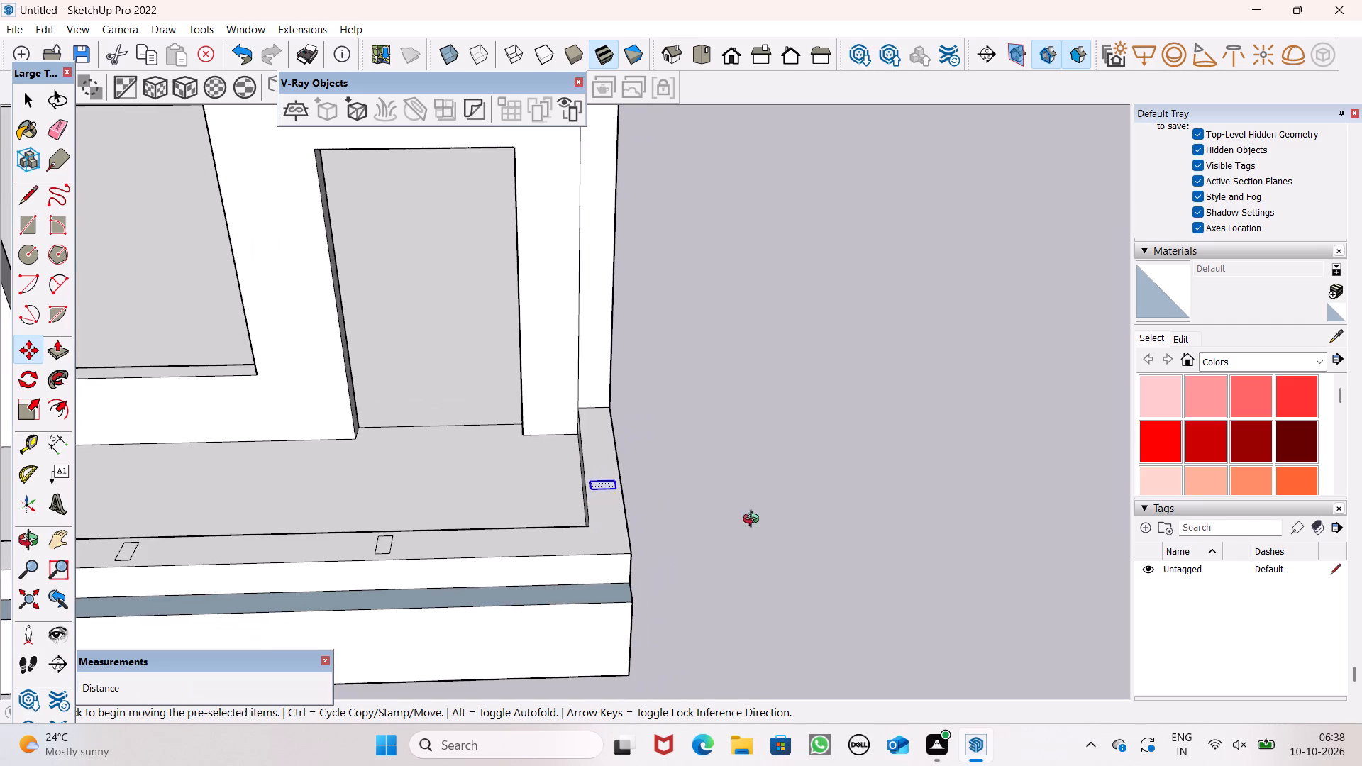
{"action": "middle_click_drag", "start_coordinate": [754, 521], "coordinate": [574, 679]}
{"action": "scroll", "coordinate": [663, 424], "scroll_direction": "up", "scroll_amount": 5}
{"action": "scroll", "coordinate": [515, 493], "scroll_direction": "down", "scroll_amount": 5}
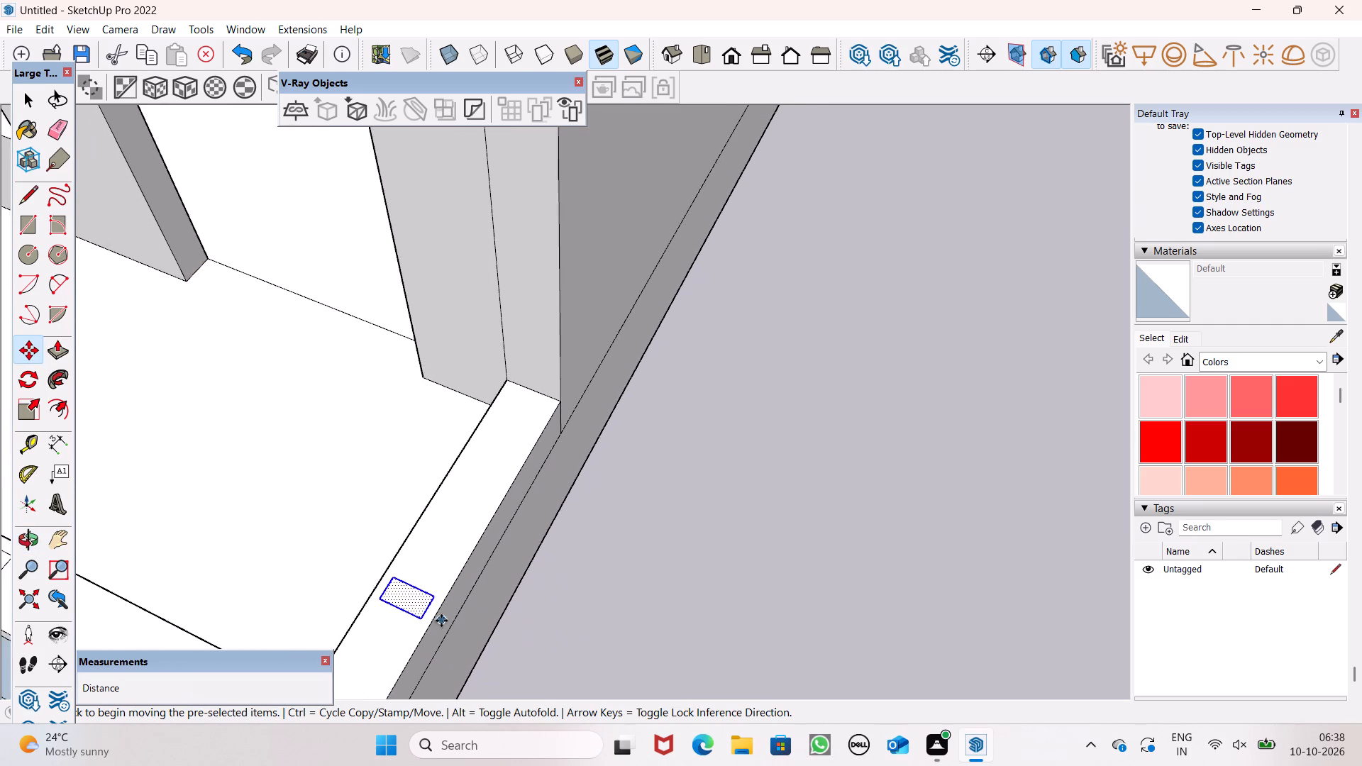
{"action": "scroll", "coordinate": [422, 639], "scroll_direction": "up", "scroll_amount": 5}
{"action": "left_click_drag", "start_coordinate": [418, 585], "coordinate": [429, 553]}
{"action": "key", "text": "space"}
{"action": "left_click", "coordinate": [688, 503]}
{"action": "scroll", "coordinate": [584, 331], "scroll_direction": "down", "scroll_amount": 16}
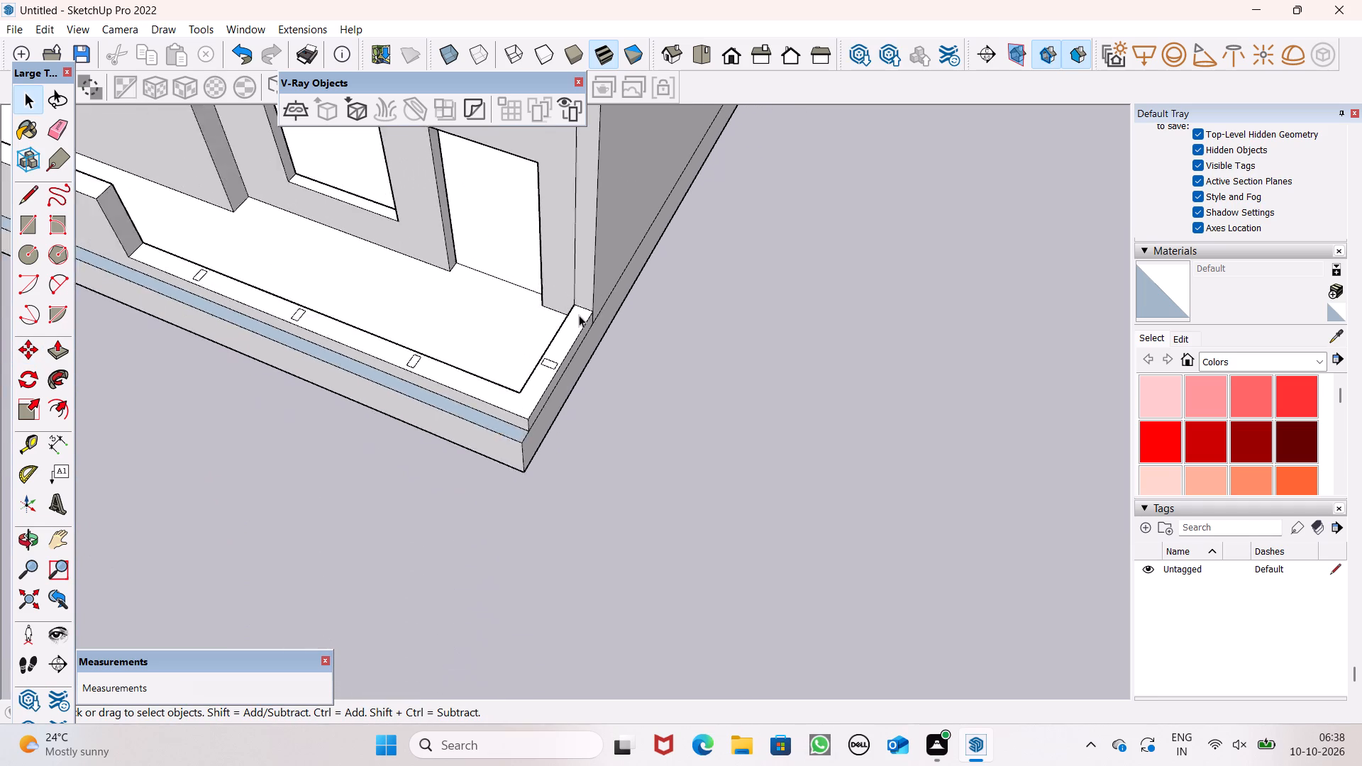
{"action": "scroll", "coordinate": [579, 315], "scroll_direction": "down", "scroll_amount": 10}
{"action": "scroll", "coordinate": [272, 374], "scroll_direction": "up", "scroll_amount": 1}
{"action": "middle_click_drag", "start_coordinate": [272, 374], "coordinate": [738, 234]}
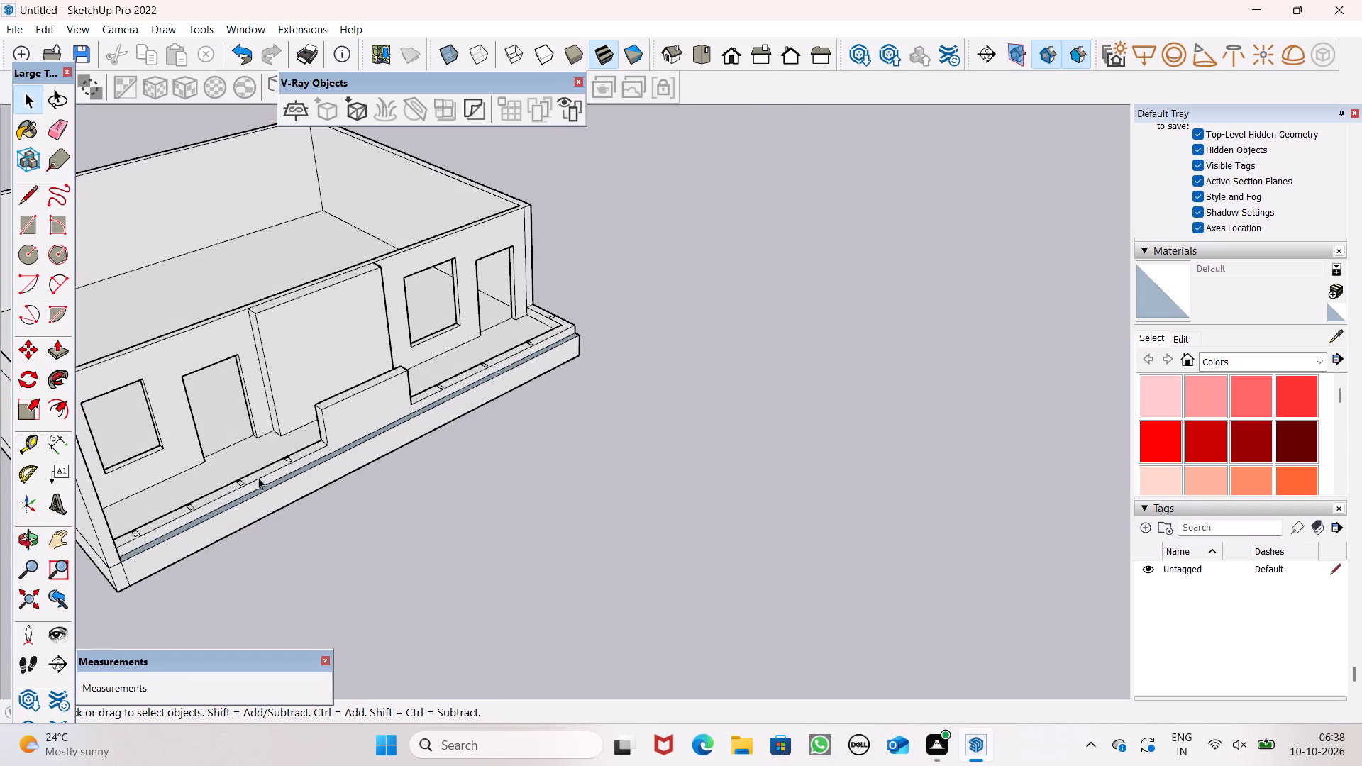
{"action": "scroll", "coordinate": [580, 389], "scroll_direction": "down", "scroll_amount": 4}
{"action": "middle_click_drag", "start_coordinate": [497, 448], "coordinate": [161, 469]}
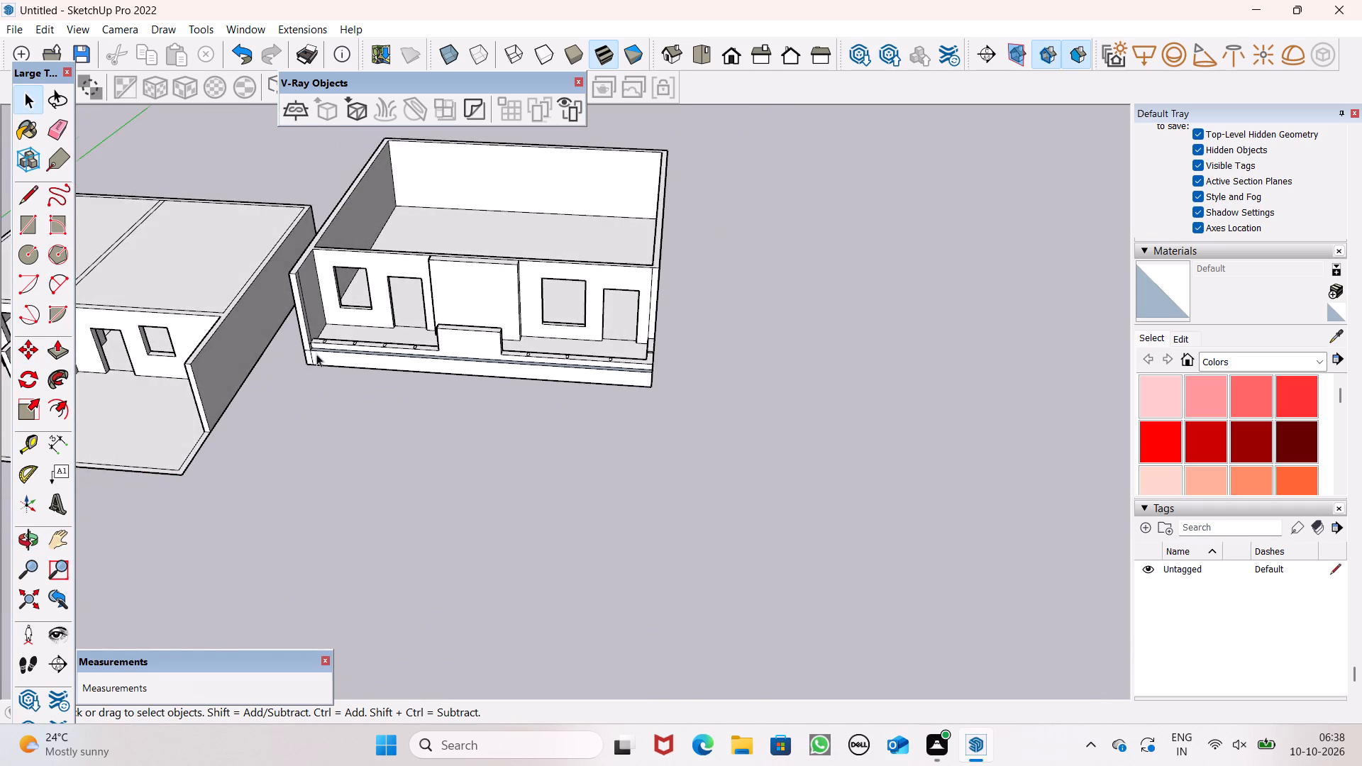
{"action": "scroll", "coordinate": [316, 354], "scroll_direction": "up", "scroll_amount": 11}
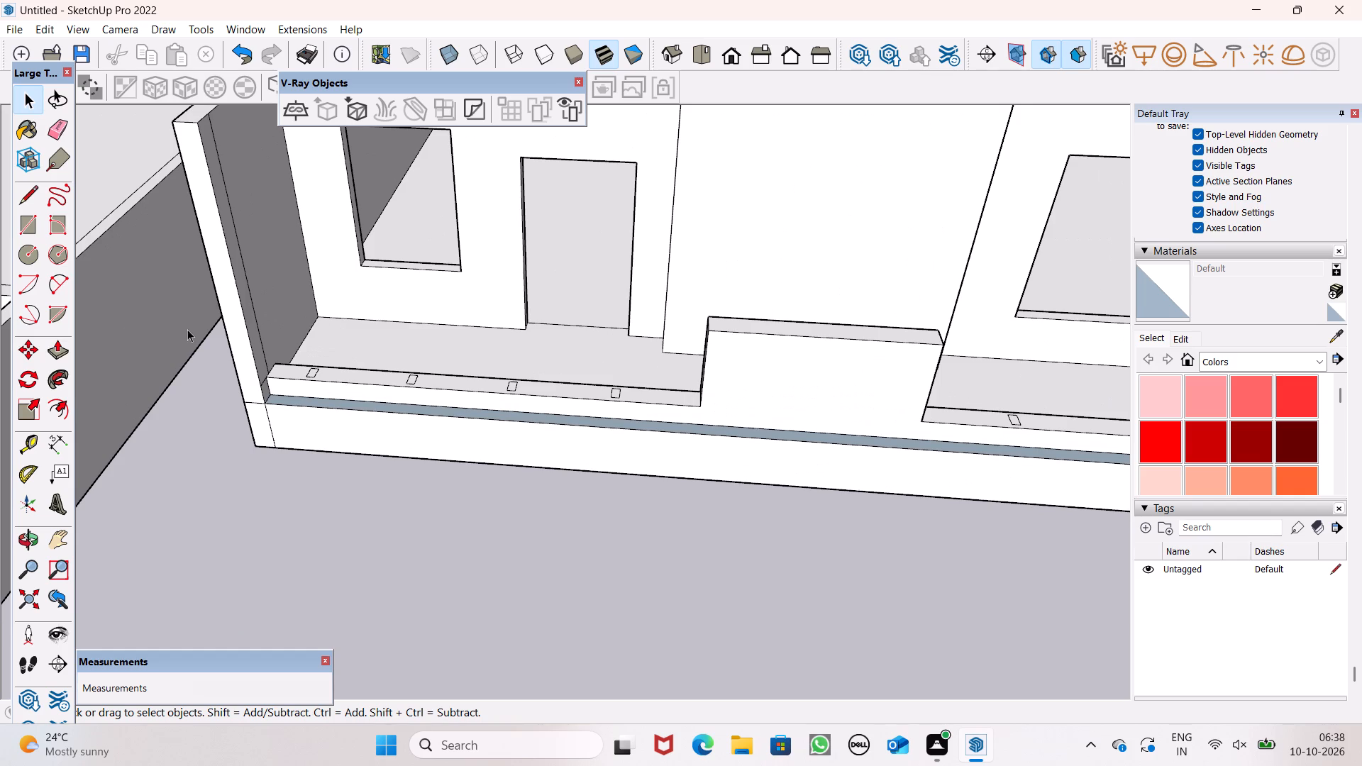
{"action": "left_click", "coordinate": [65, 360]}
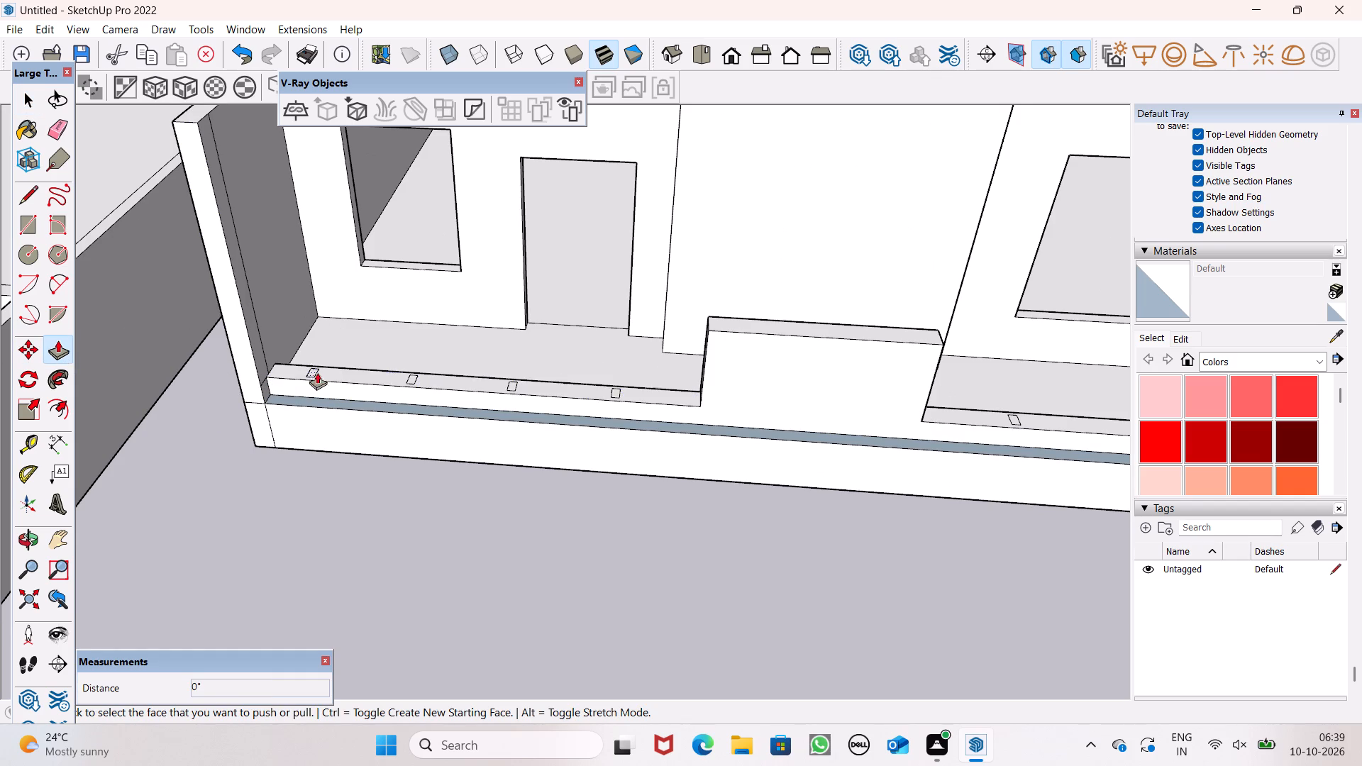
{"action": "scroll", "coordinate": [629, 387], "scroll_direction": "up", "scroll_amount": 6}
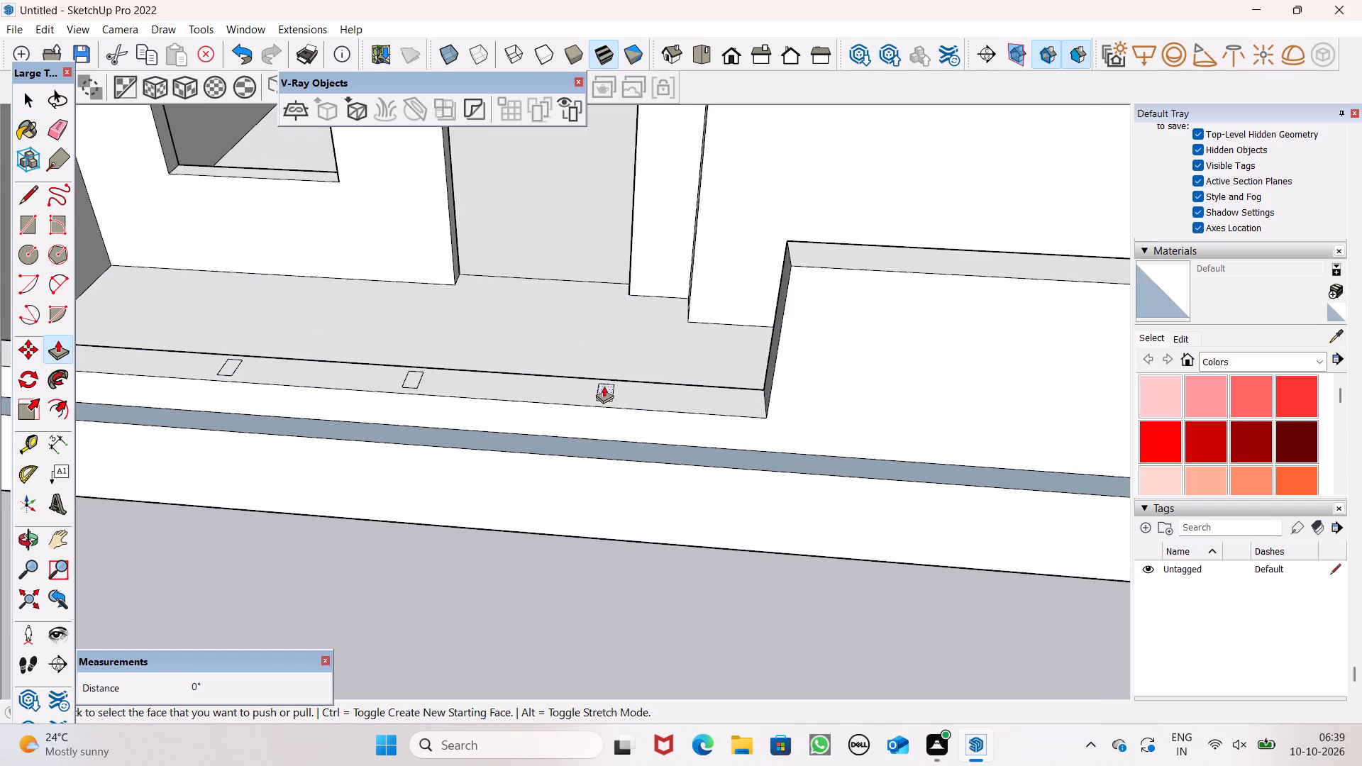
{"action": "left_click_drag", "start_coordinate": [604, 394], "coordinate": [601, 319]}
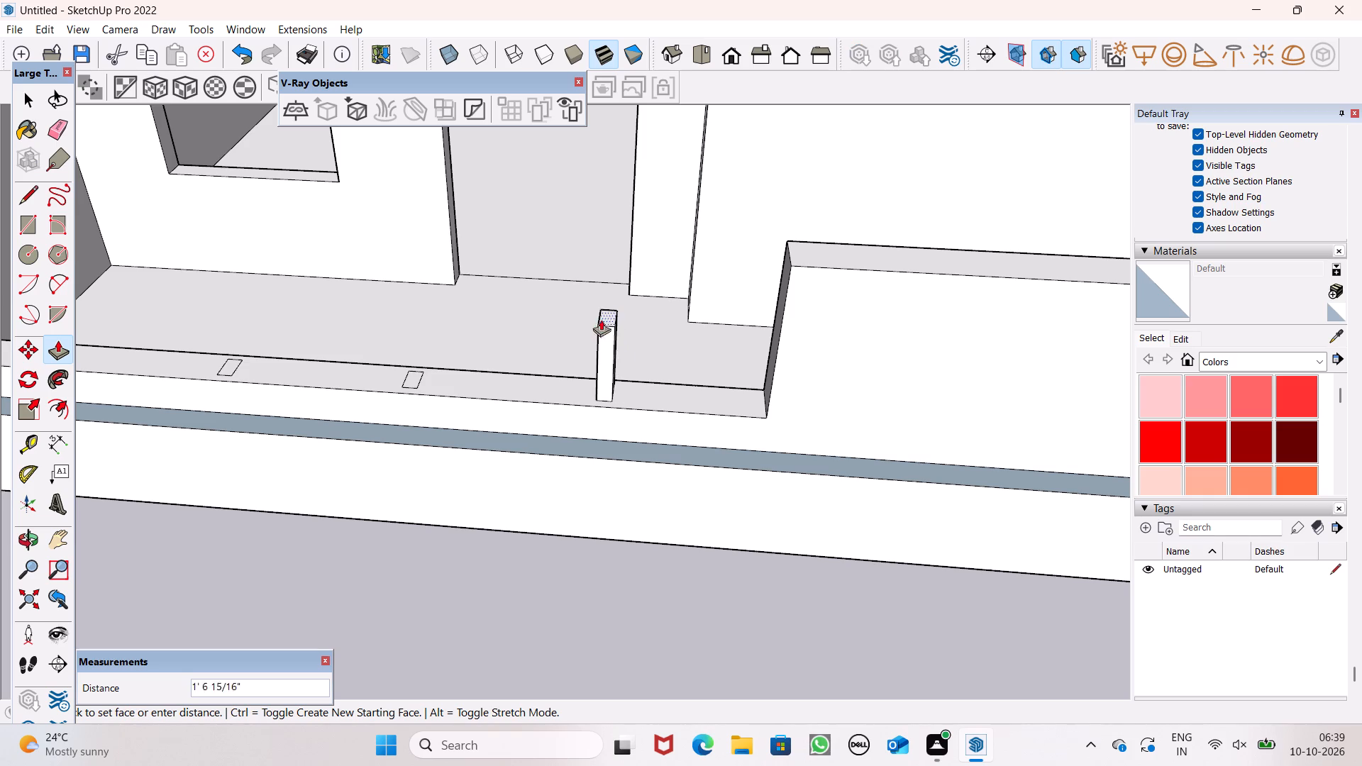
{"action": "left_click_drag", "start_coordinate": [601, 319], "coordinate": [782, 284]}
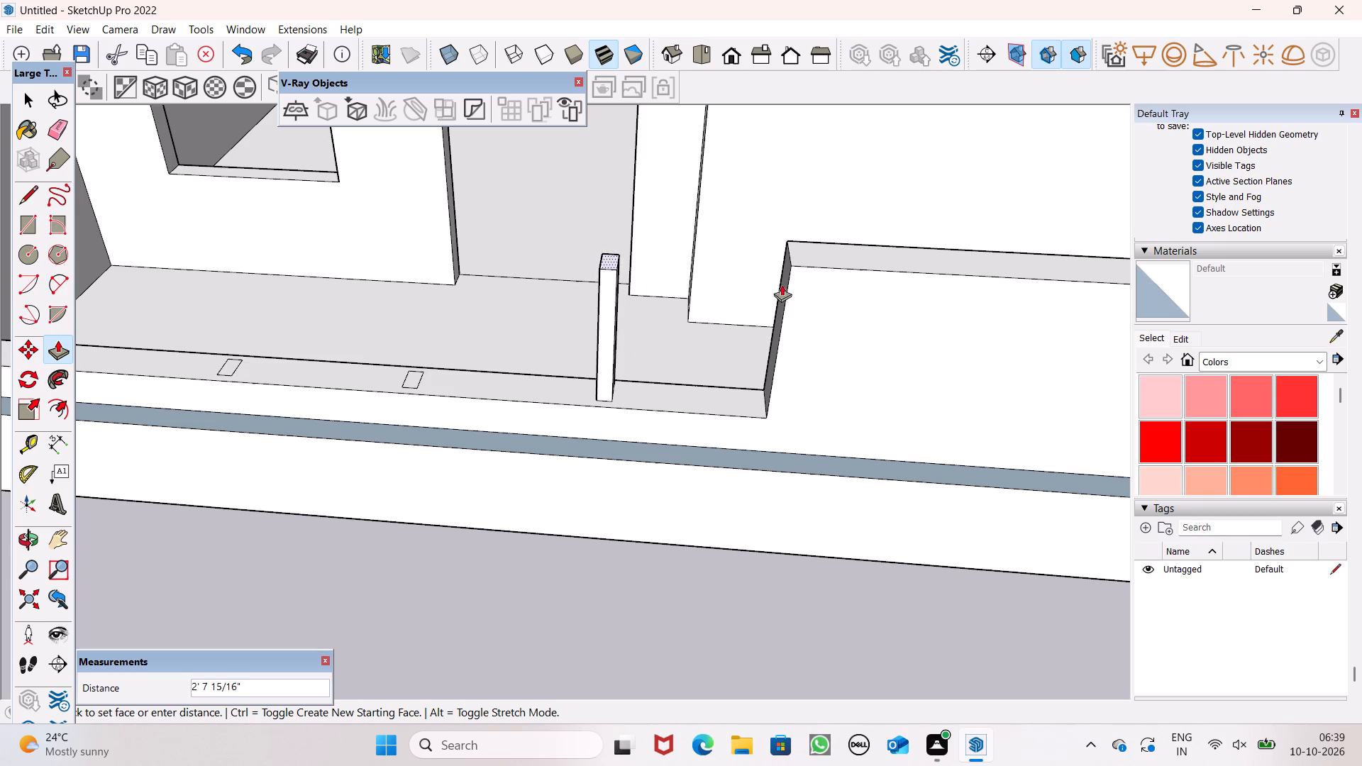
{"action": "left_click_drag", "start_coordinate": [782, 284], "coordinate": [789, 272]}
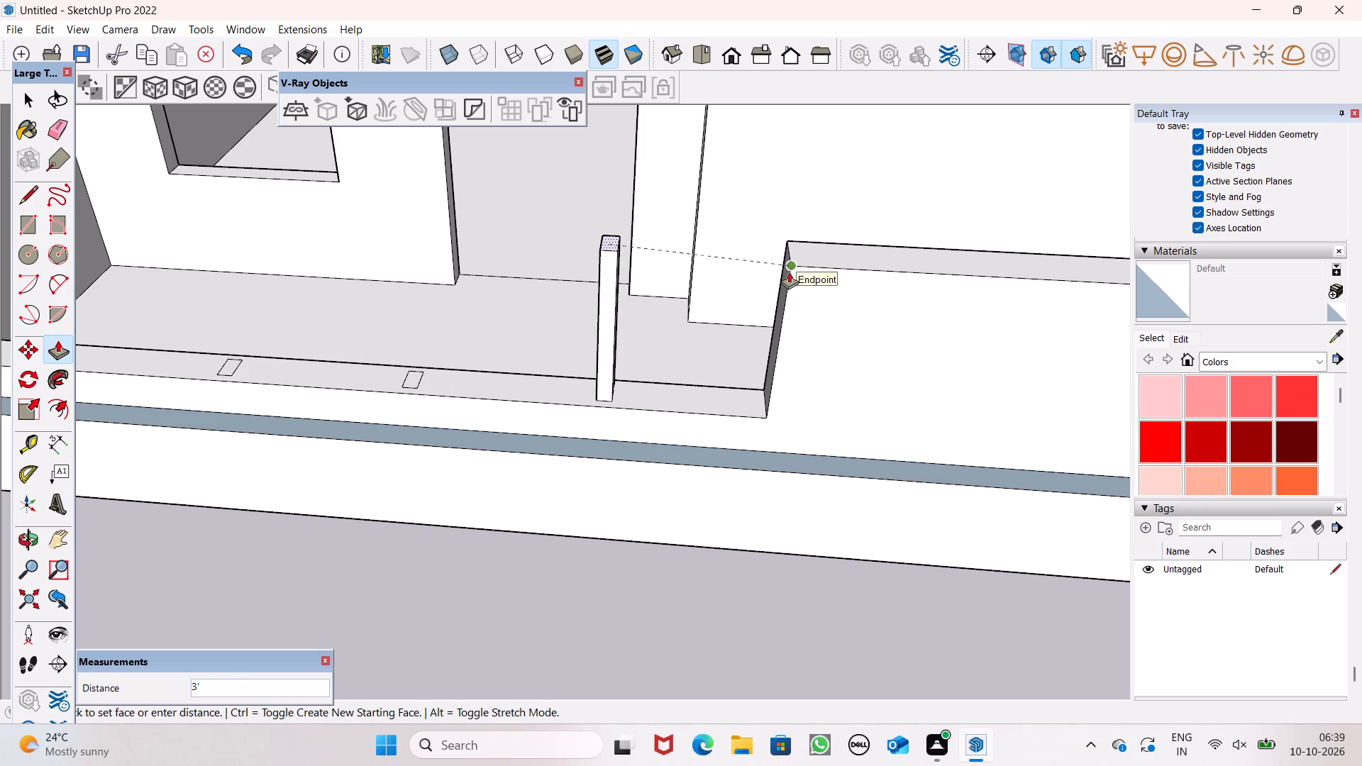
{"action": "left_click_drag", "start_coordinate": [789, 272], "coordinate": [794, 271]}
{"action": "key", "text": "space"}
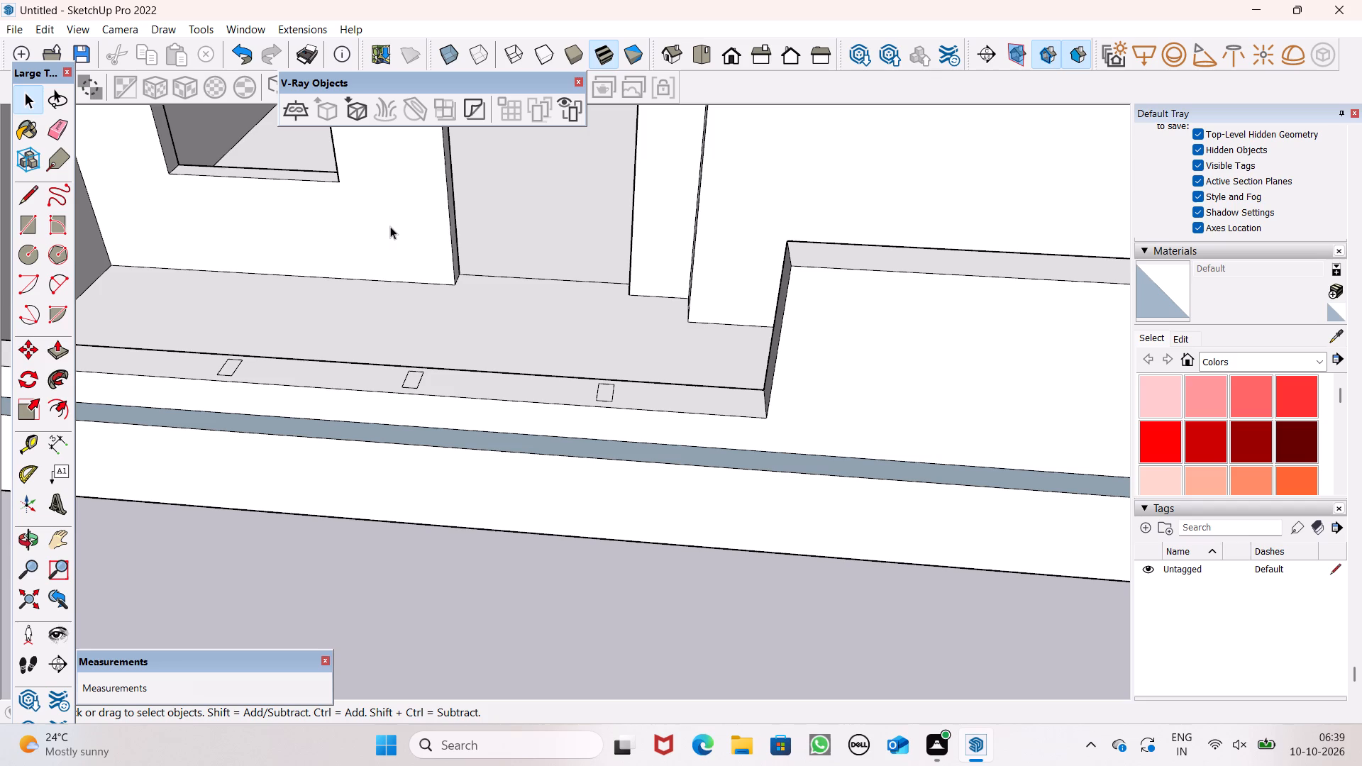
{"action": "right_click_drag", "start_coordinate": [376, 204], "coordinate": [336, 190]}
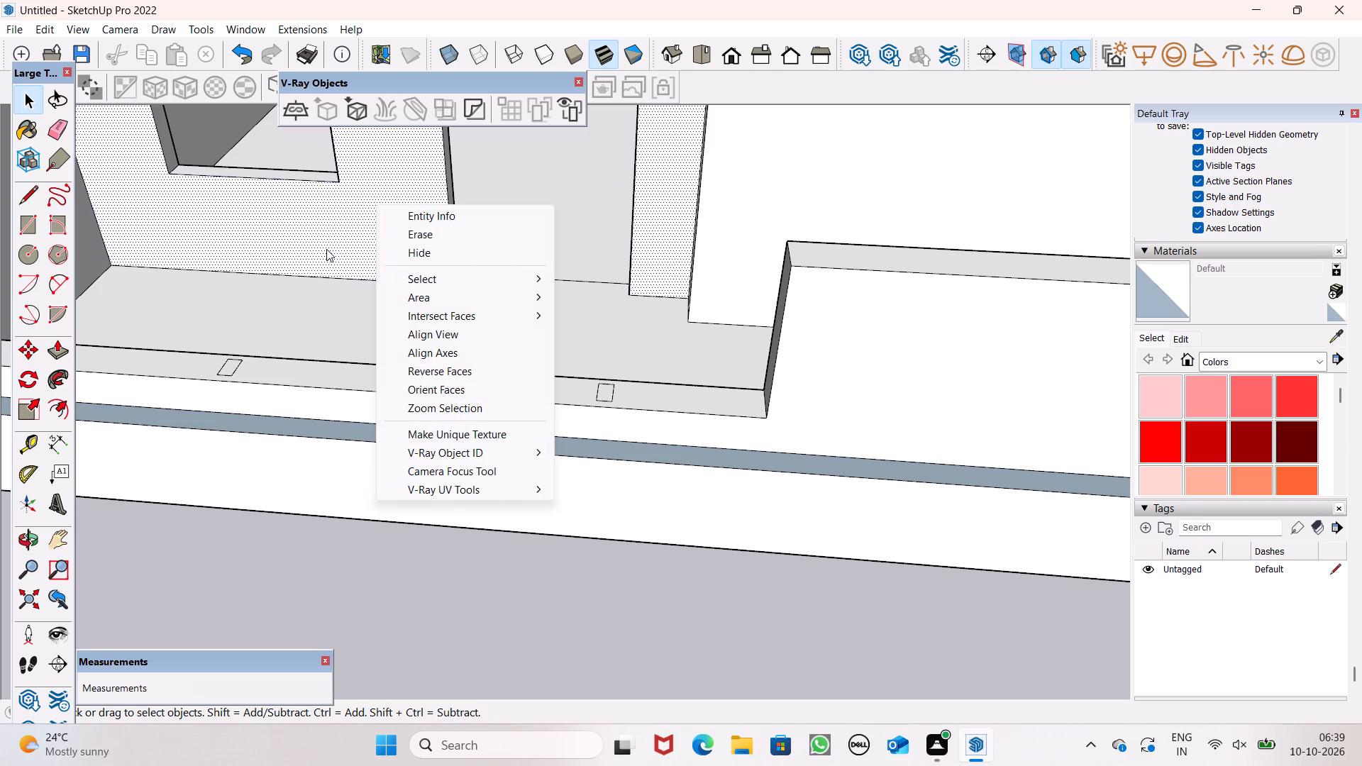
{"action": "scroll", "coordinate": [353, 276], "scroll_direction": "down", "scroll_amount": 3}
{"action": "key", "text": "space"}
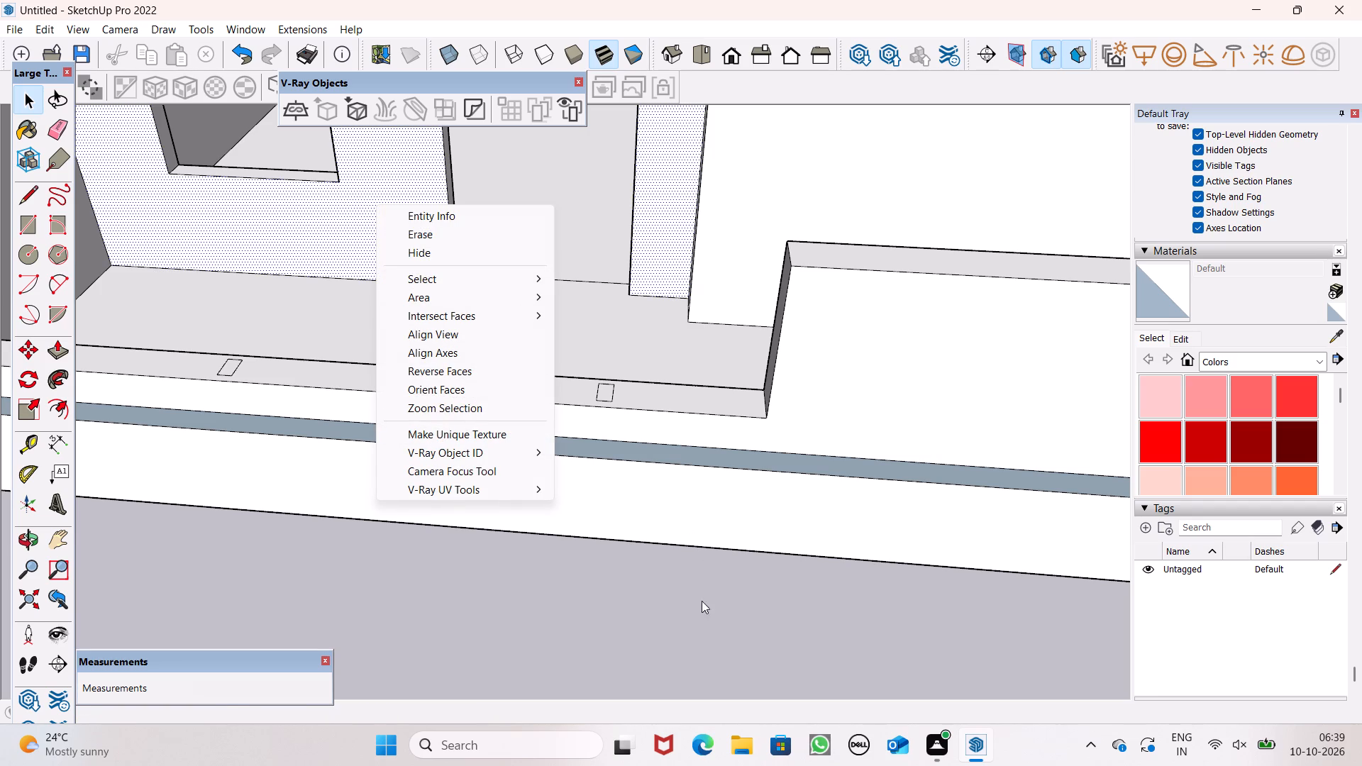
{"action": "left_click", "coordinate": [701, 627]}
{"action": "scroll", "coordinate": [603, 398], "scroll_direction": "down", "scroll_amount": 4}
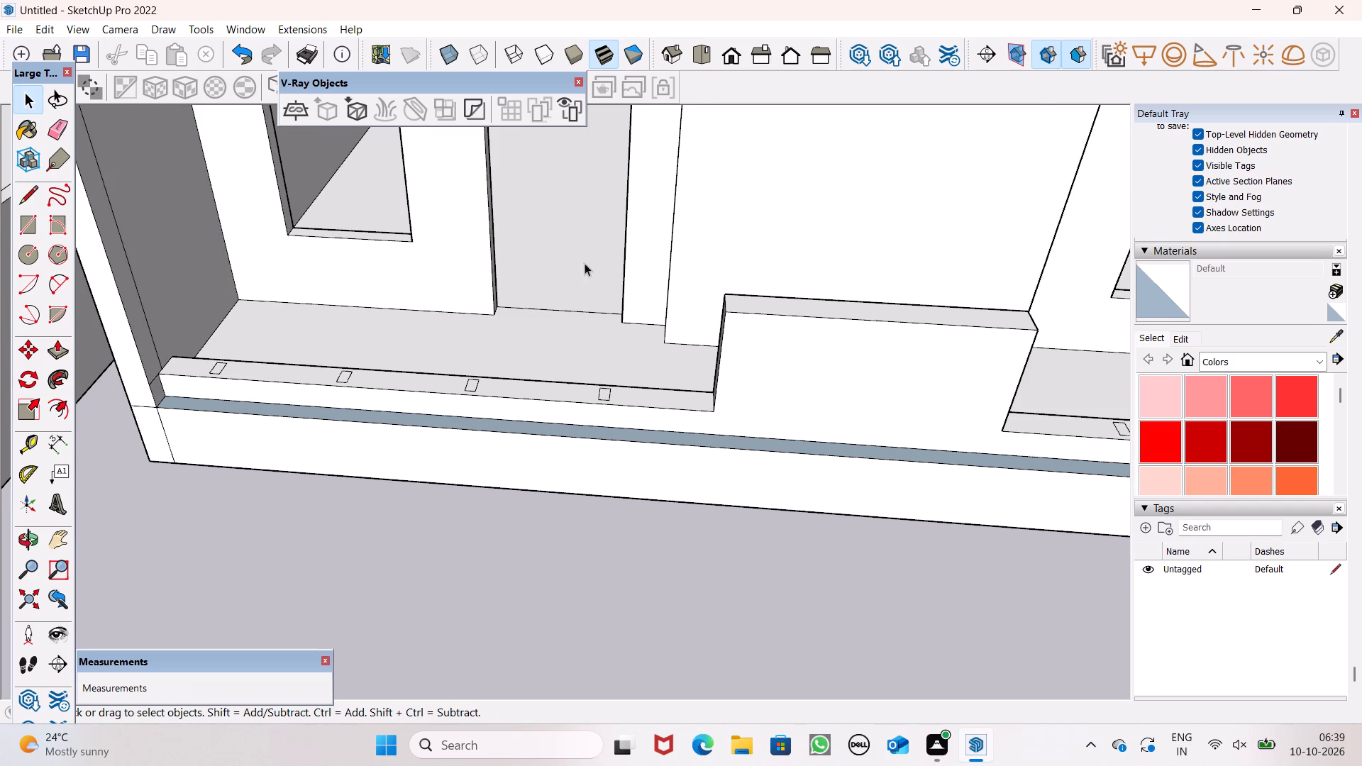
Draw a thin rectangle about 1 3/8" by 10 1/16" across the raised parapet block's end face, just below its top.
{"action": "scroll", "coordinate": [587, 267], "scroll_direction": "down", "scroll_amount": 3}
{"action": "middle_click_drag", "start_coordinate": [619, 309], "coordinate": [778, 266]}
{"action": "scroll", "coordinate": [757, 255], "scroll_direction": "up", "scroll_amount": 1}
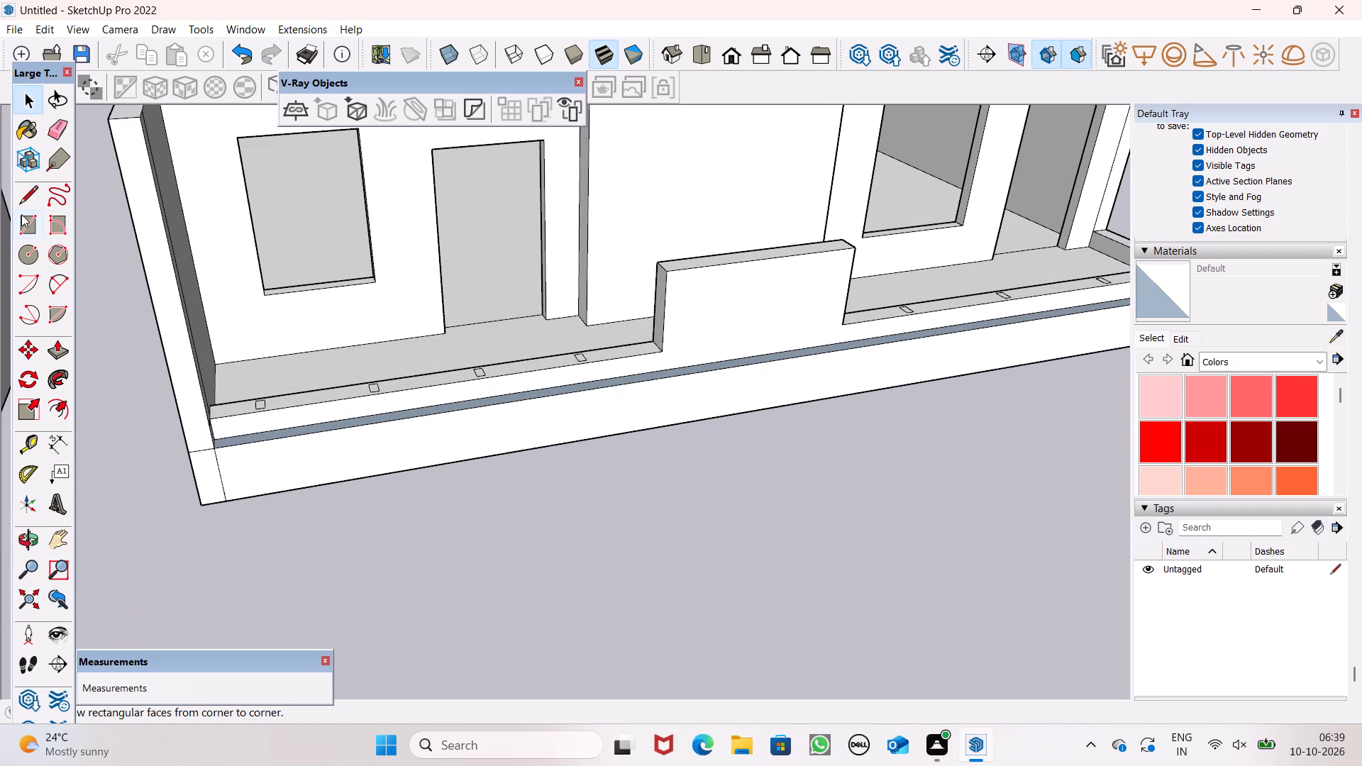
{"action": "left_click", "coordinate": [17, 231]}
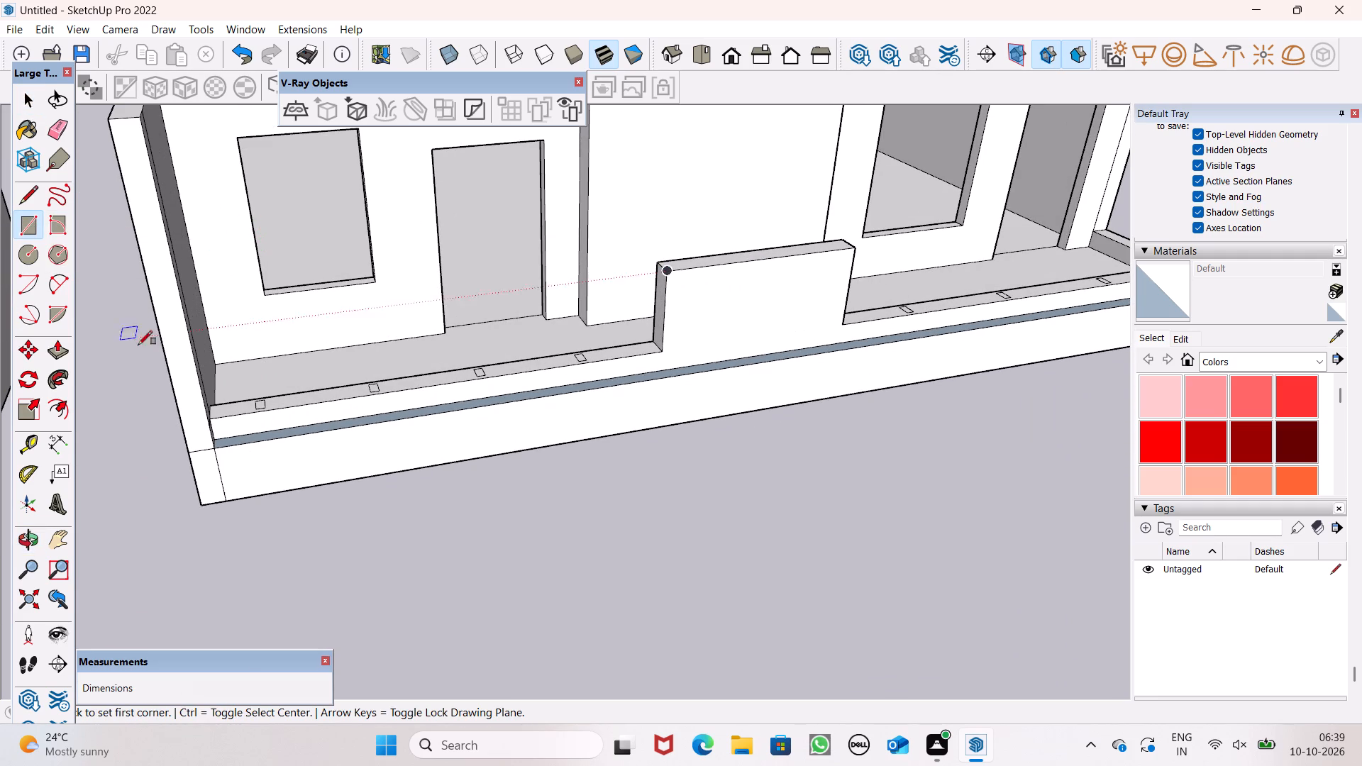
{"action": "middle_click_drag", "start_coordinate": [465, 368], "coordinate": [757, 359]}
{"action": "scroll", "coordinate": [660, 276], "scroll_direction": "up", "scroll_amount": 7}
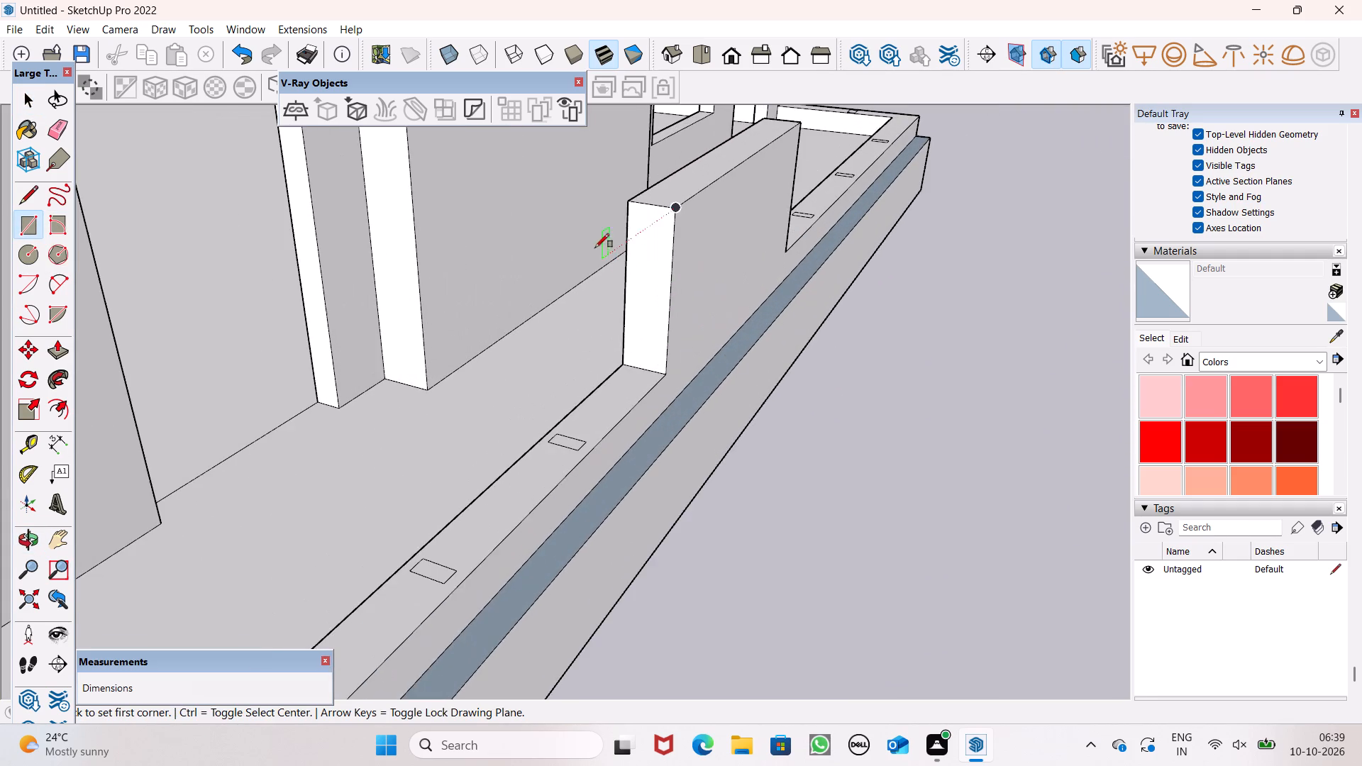
{"action": "scroll", "coordinate": [677, 219], "scroll_direction": "up", "scroll_amount": 6}
{"action": "middle_click_drag", "start_coordinate": [624, 231], "coordinate": [673, 223]}
{"action": "scroll", "coordinate": [655, 233], "scroll_direction": "up", "scroll_amount": 4}
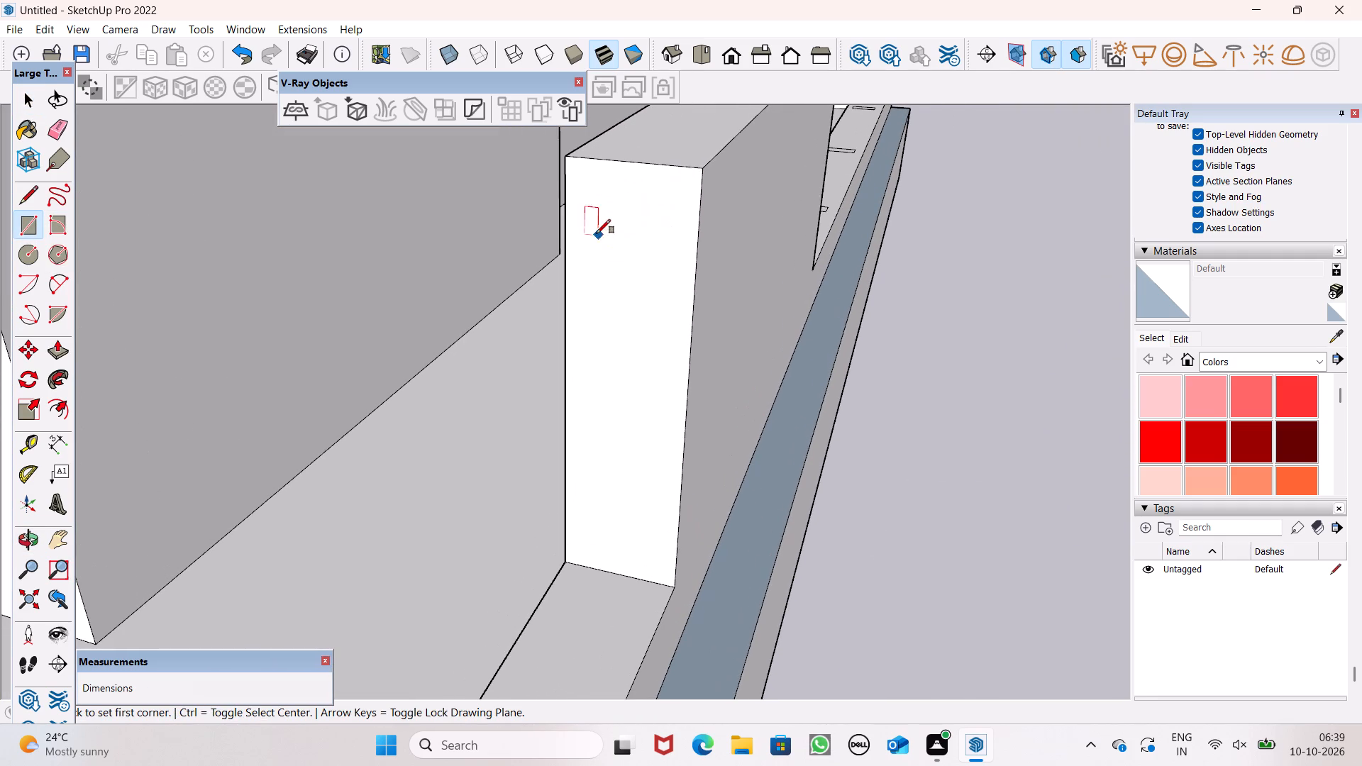
{"action": "left_click", "coordinate": [564, 190]}
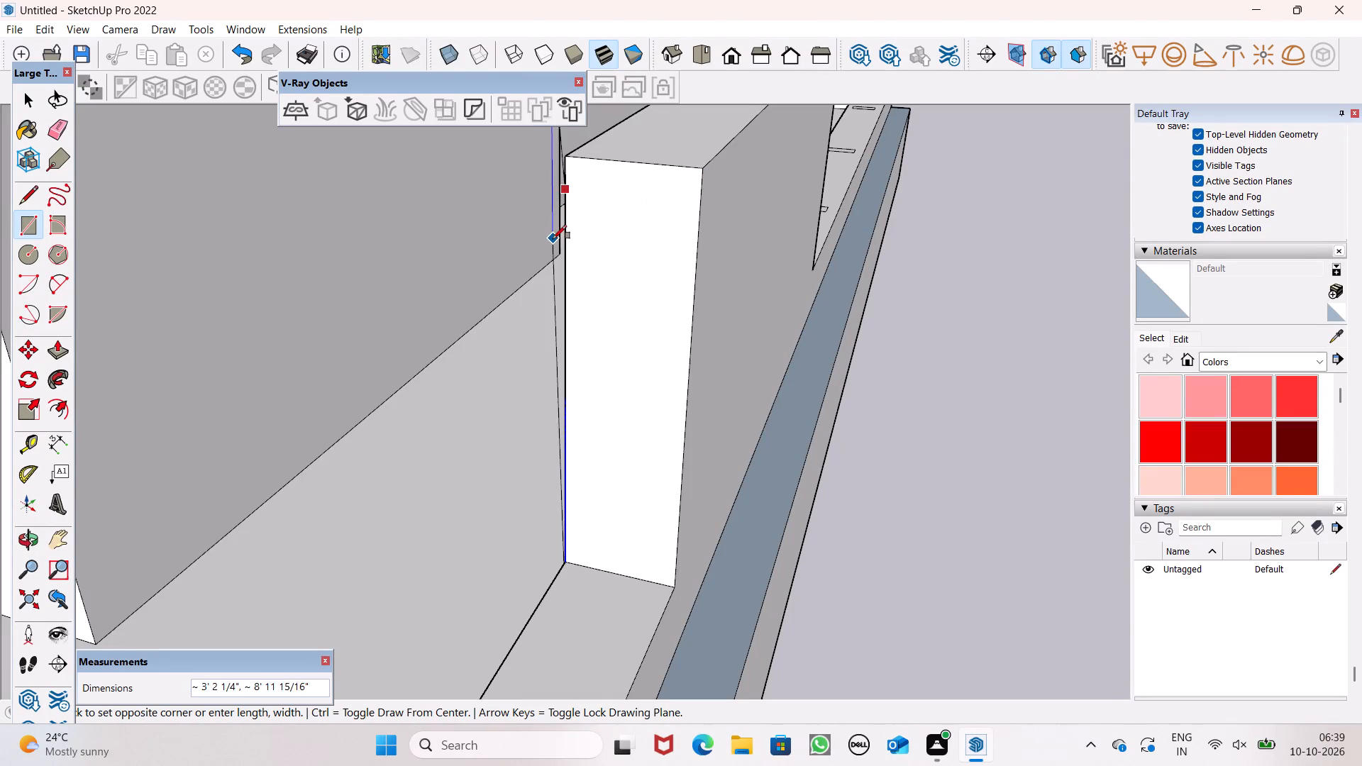
{"action": "key", "text": "space"}
{"action": "left_click", "coordinate": [21, 220]}
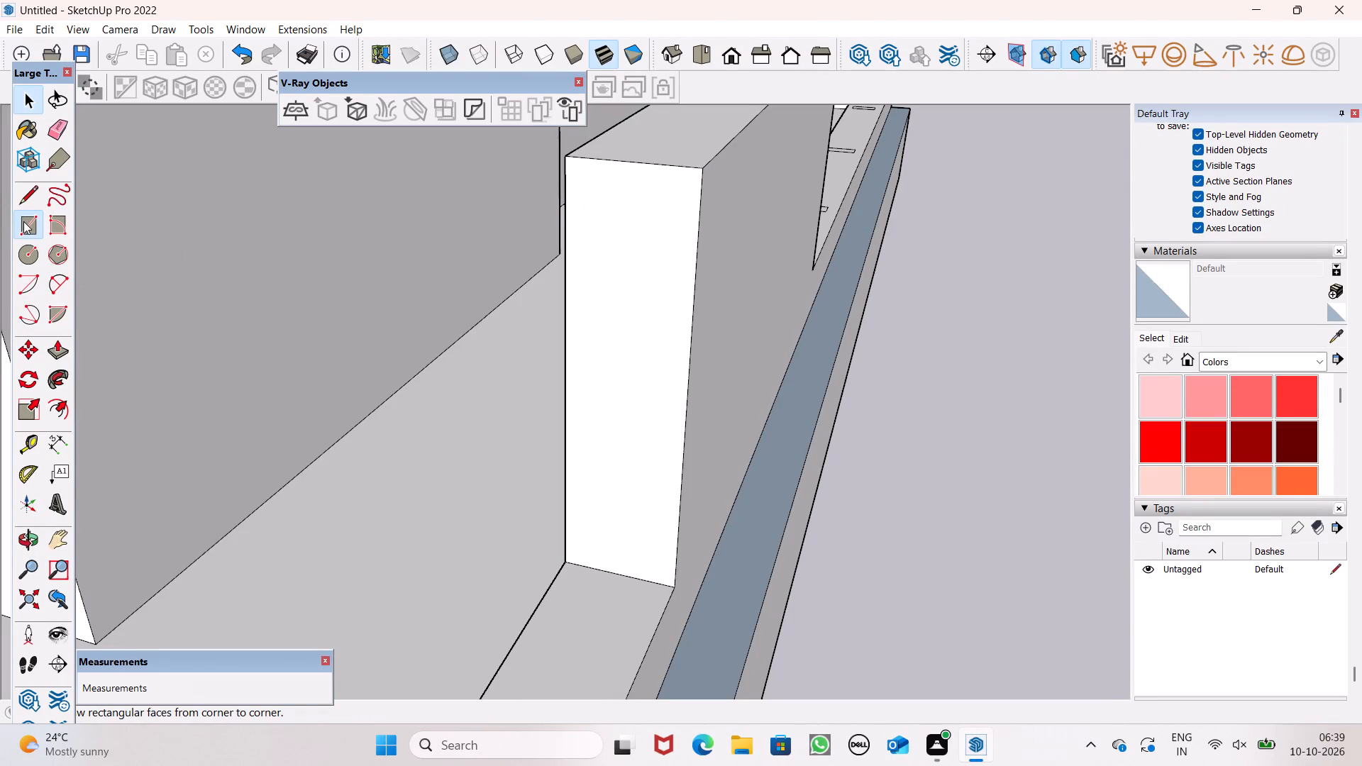
{"action": "left_click", "coordinate": [567, 202]}
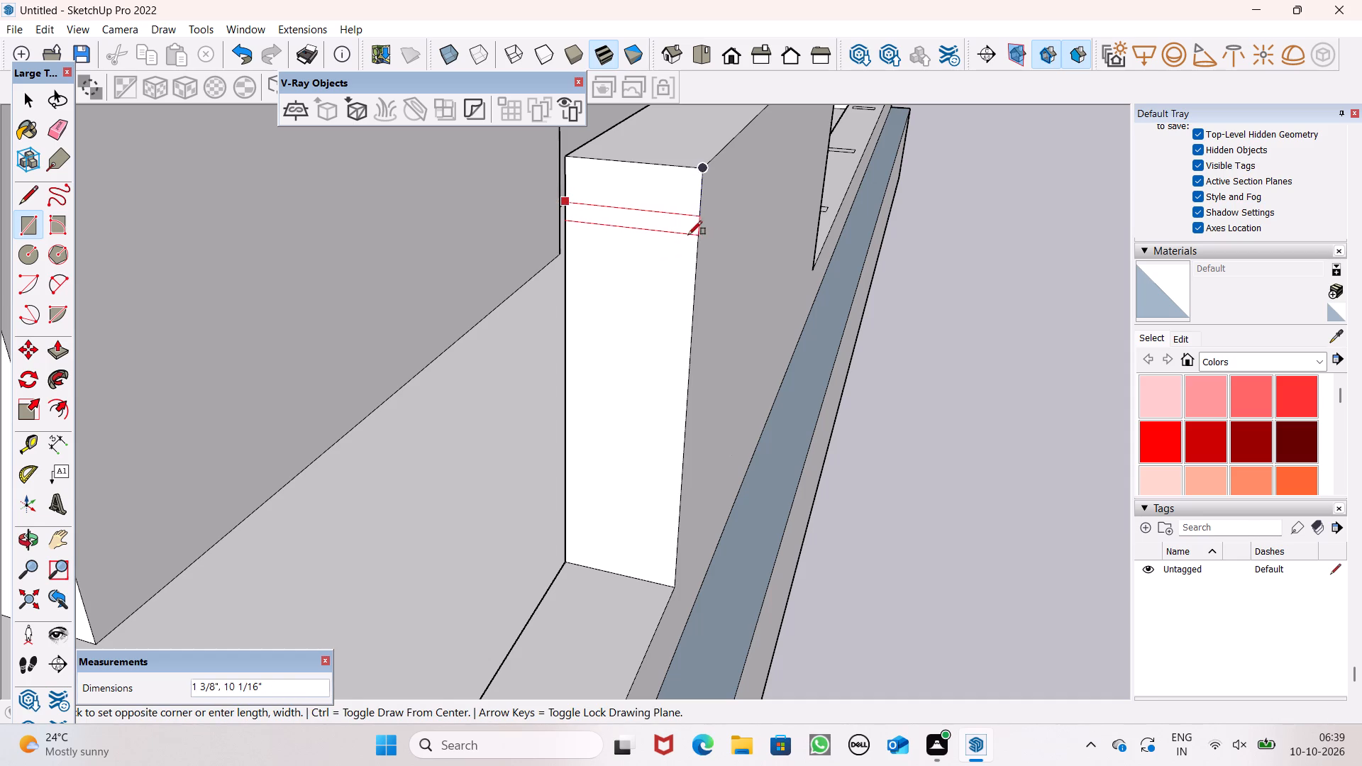
{"action": "left_click", "coordinate": [692, 235]}
{"action": "scroll", "coordinate": [592, 193], "scroll_direction": "down", "scroll_amount": 12}
{"action": "key", "text": "space"}
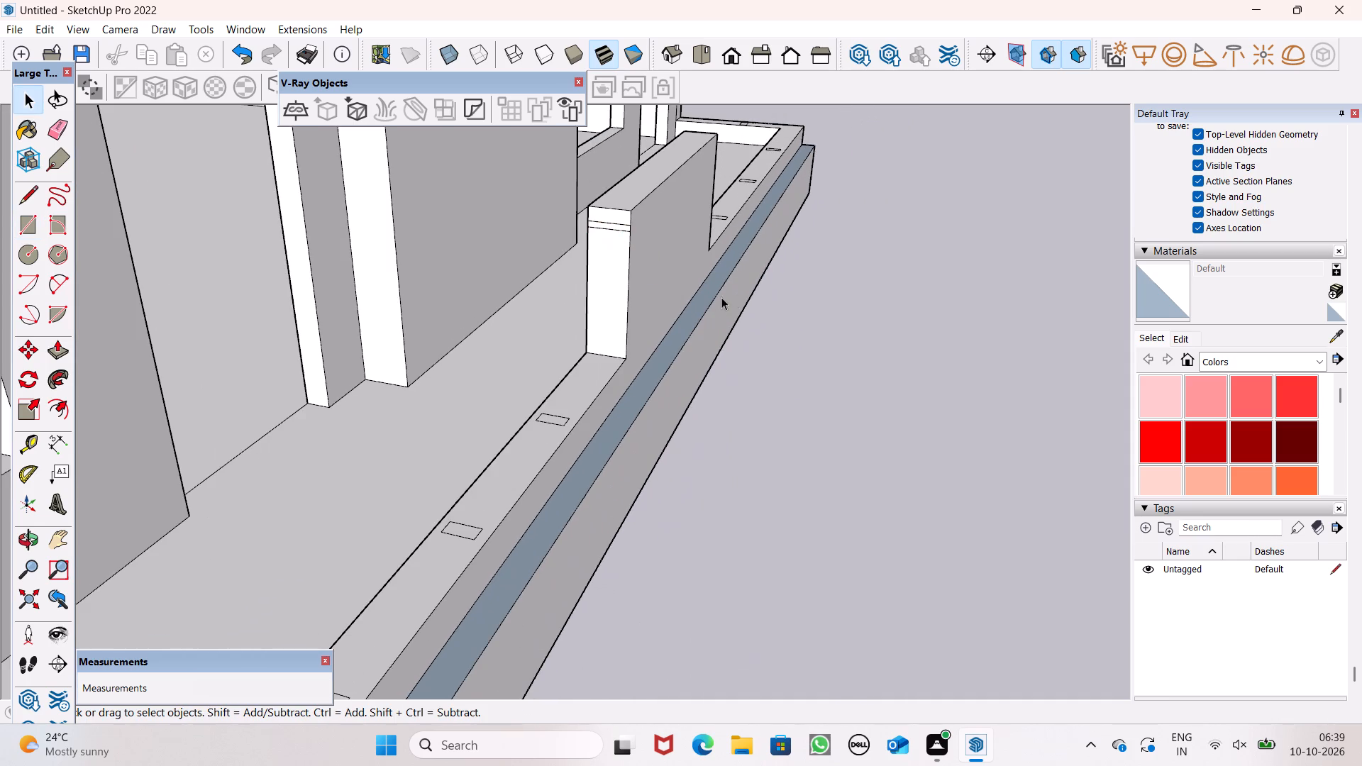
Push the thin strip about 20' 2 3/4" through the raised block and out over the balcony's far-side parapet as a rail.
{"action": "scroll", "coordinate": [734, 296], "scroll_direction": "down", "scroll_amount": 7}
{"action": "middle_click_drag", "start_coordinate": [767, 331], "coordinate": [504, 388]}
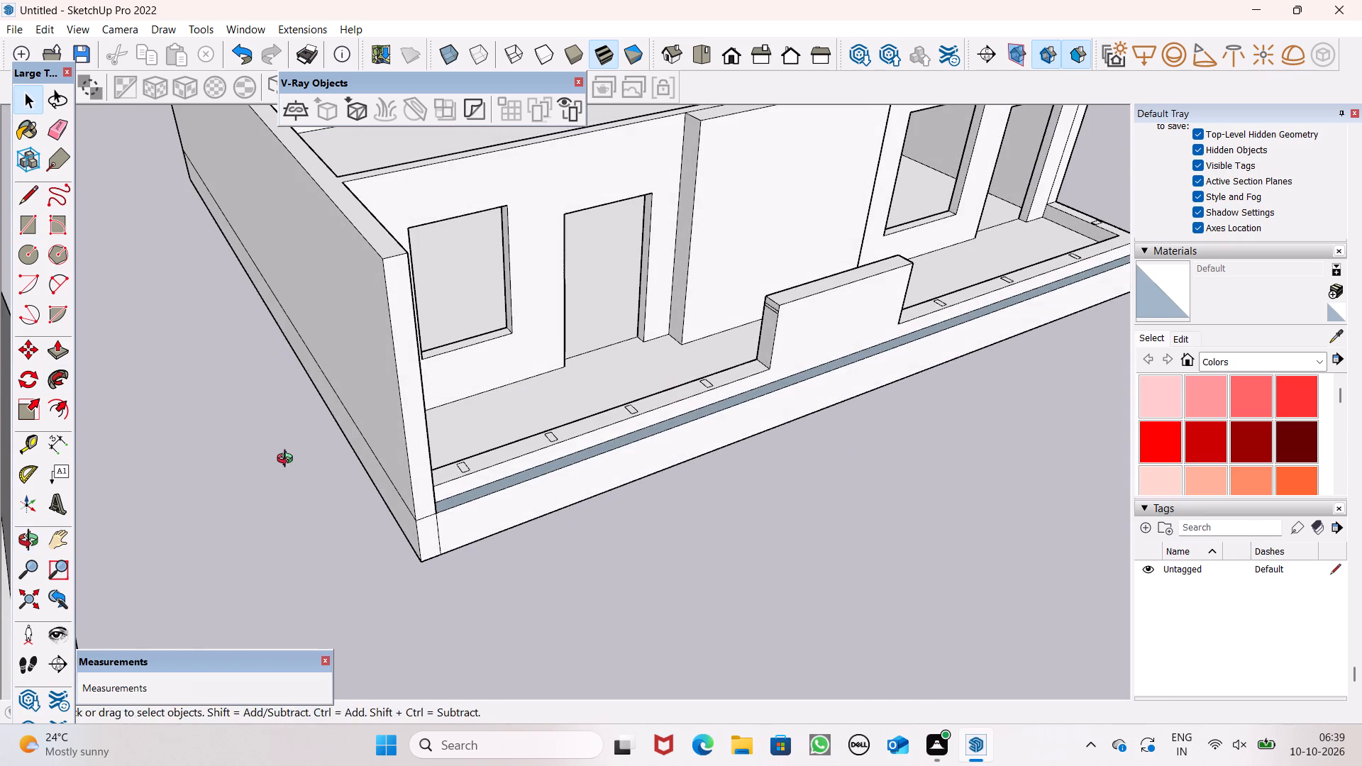
{"action": "middle_click_drag", "start_coordinate": [288, 460], "coordinate": [0, 398]}
{"action": "left_click", "coordinate": [58, 355]}
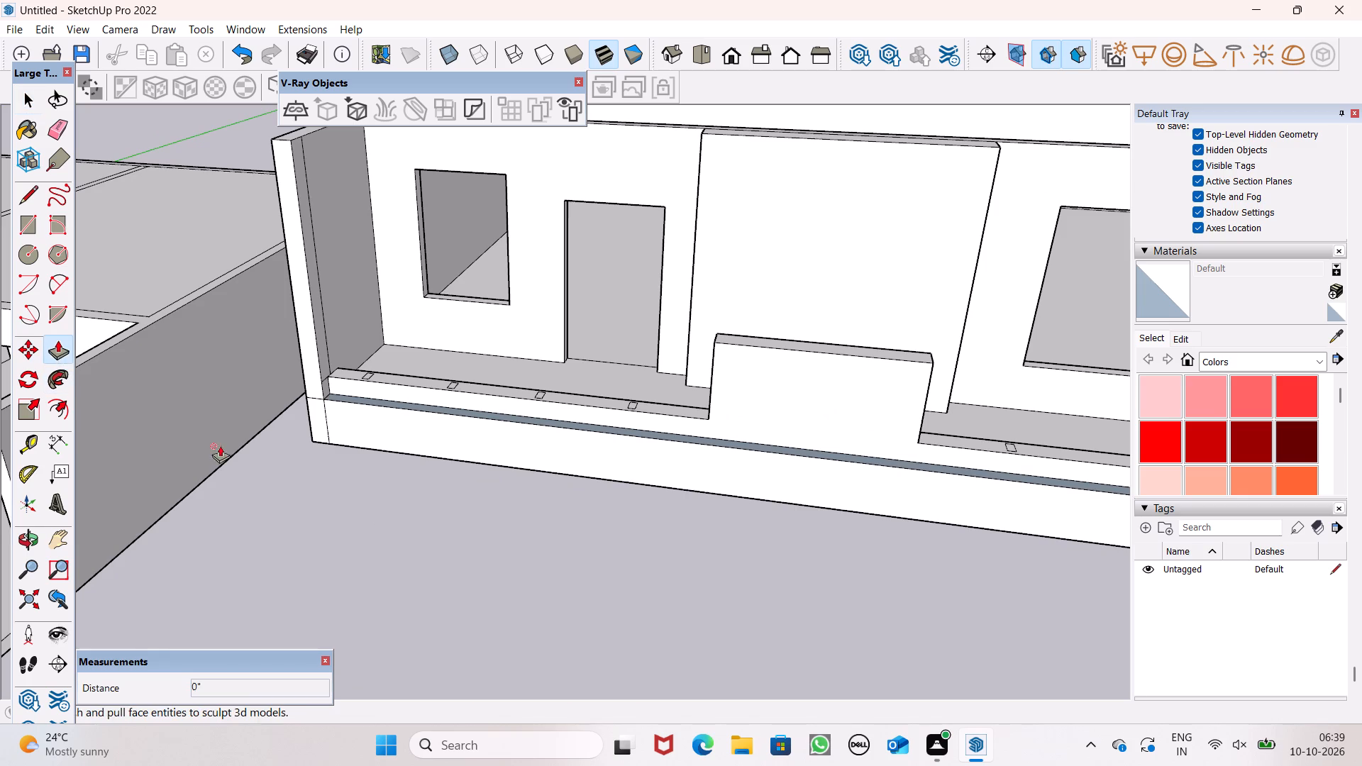
{"action": "middle_click_drag", "start_coordinate": [498, 519], "coordinate": [992, 462]}
{"action": "scroll", "coordinate": [992, 462], "scroll_direction": "up", "scroll_amount": 1}
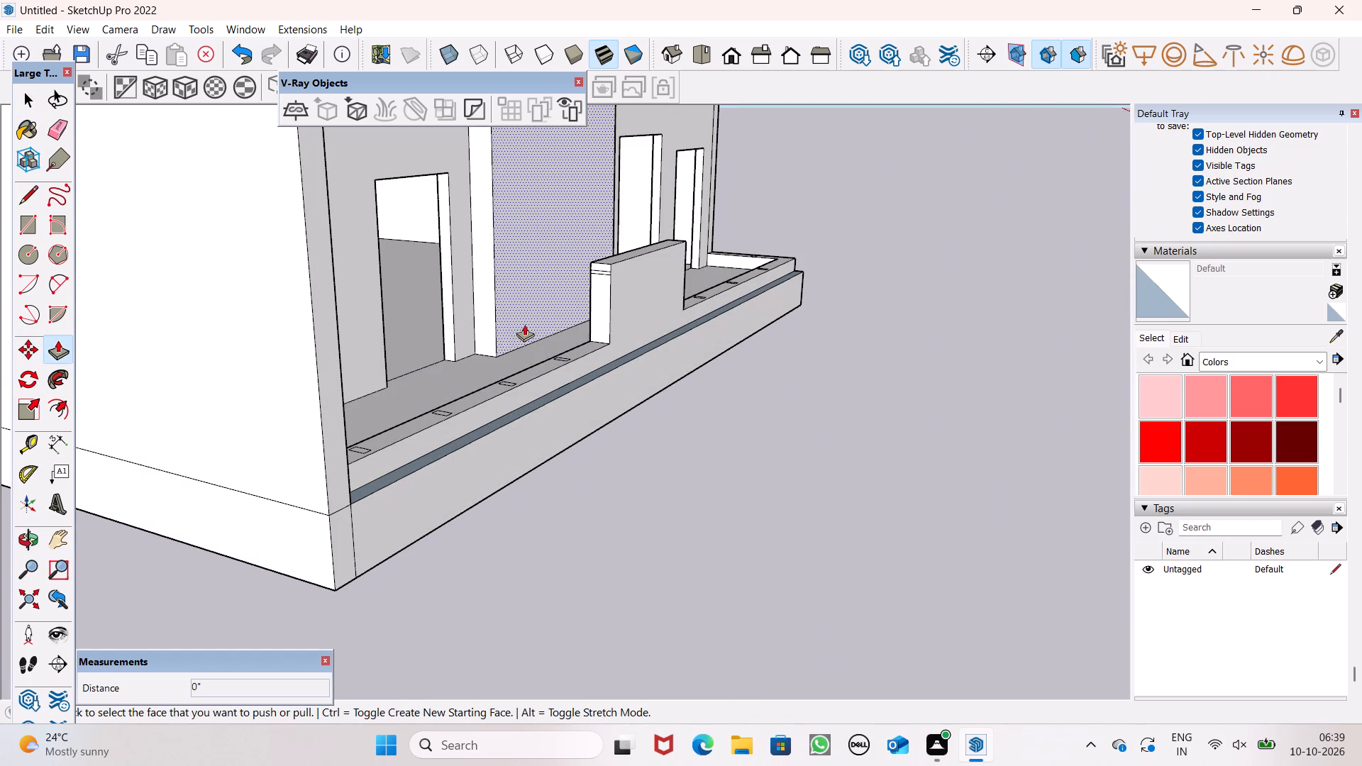
{"action": "middle_click", "coordinate": [524, 351]}
{"action": "scroll", "coordinate": [597, 262], "scroll_direction": "up", "scroll_amount": 6}
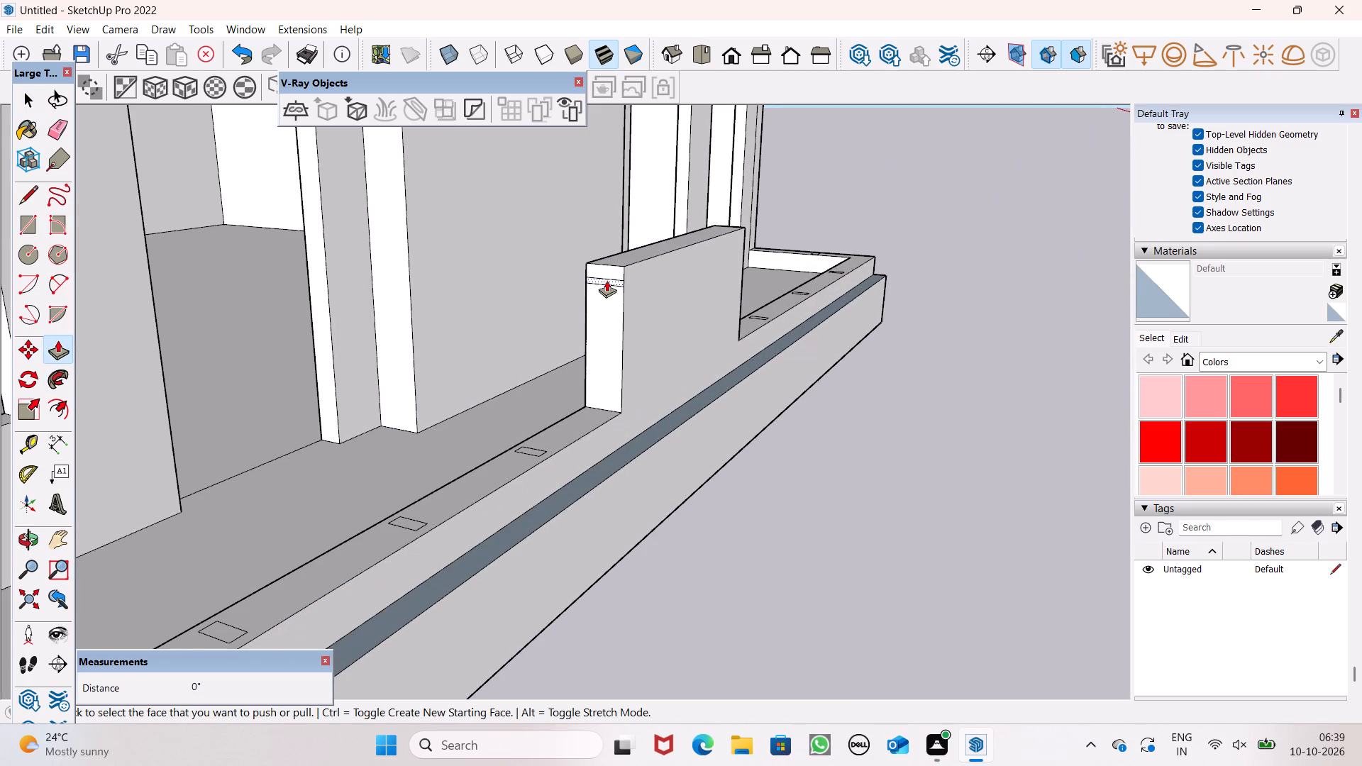
{"action": "left_click_drag", "start_coordinate": [607, 280], "coordinate": [671, 265]}
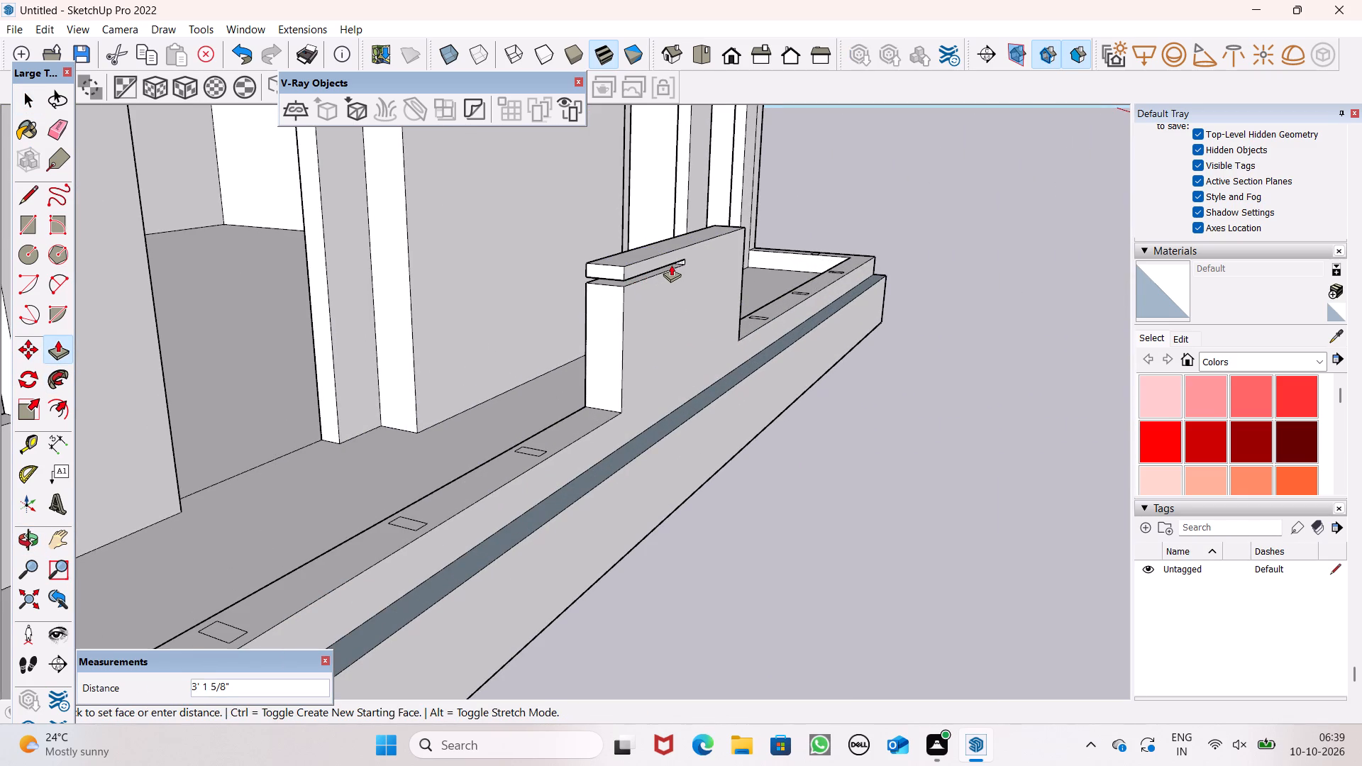
{"action": "left_click_drag", "start_coordinate": [671, 265], "coordinate": [825, 212]}
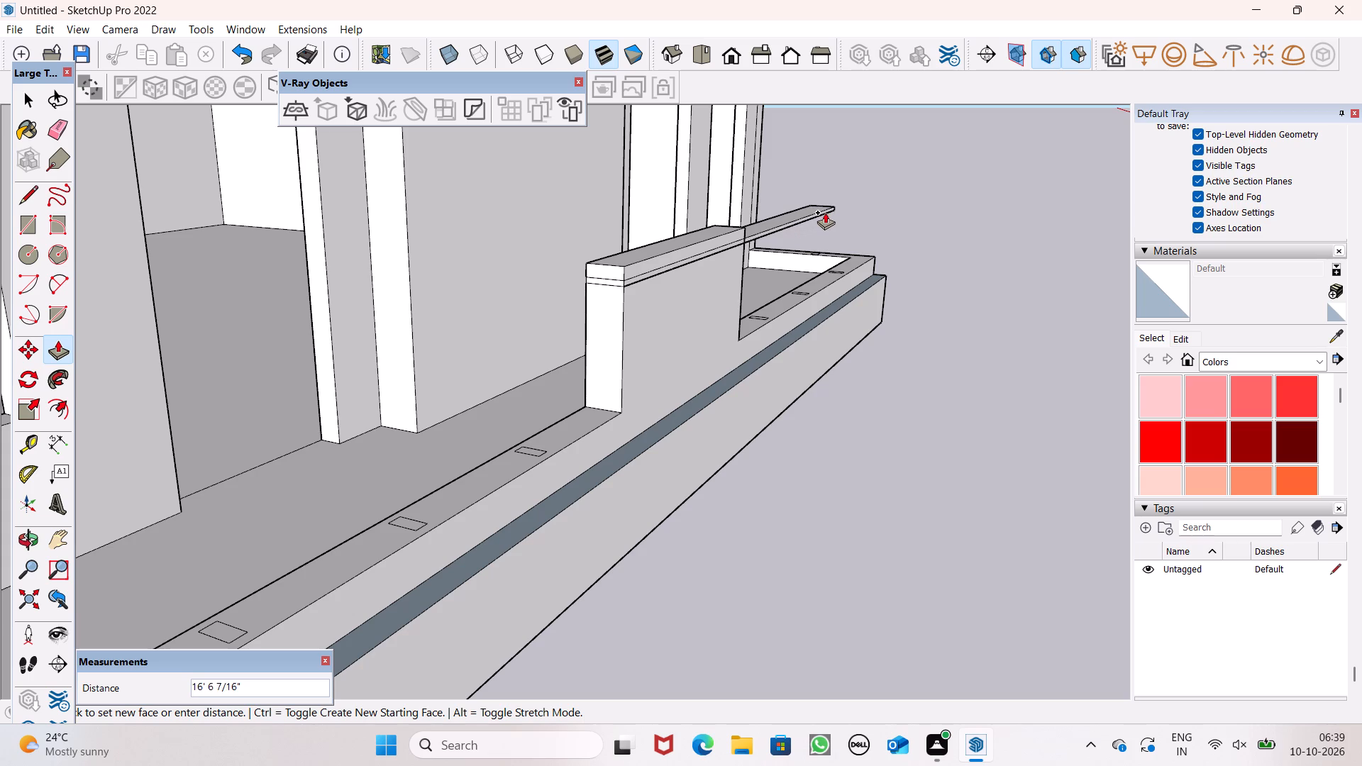
{"action": "left_click_drag", "start_coordinate": [825, 212], "coordinate": [851, 206]}
{"action": "scroll", "coordinate": [648, 231], "scroll_direction": "down", "scroll_amount": 5}
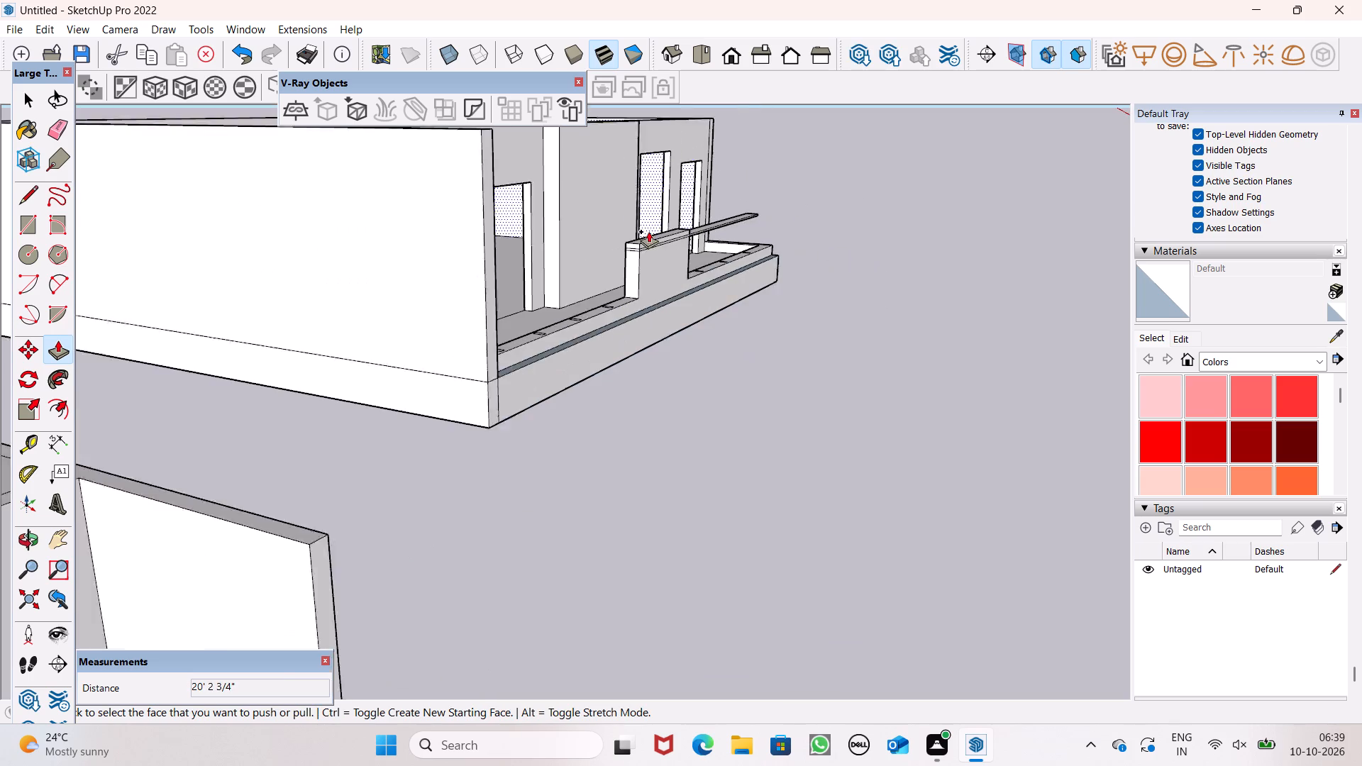
Pull the same strip out of the raised block's near end about 7' 3" over the near-side parapet.
{"action": "scroll", "coordinate": [648, 231], "scroll_direction": "down", "scroll_amount": 2}
{"action": "scroll", "coordinate": [633, 242], "scroll_direction": "up", "scroll_amount": 7}
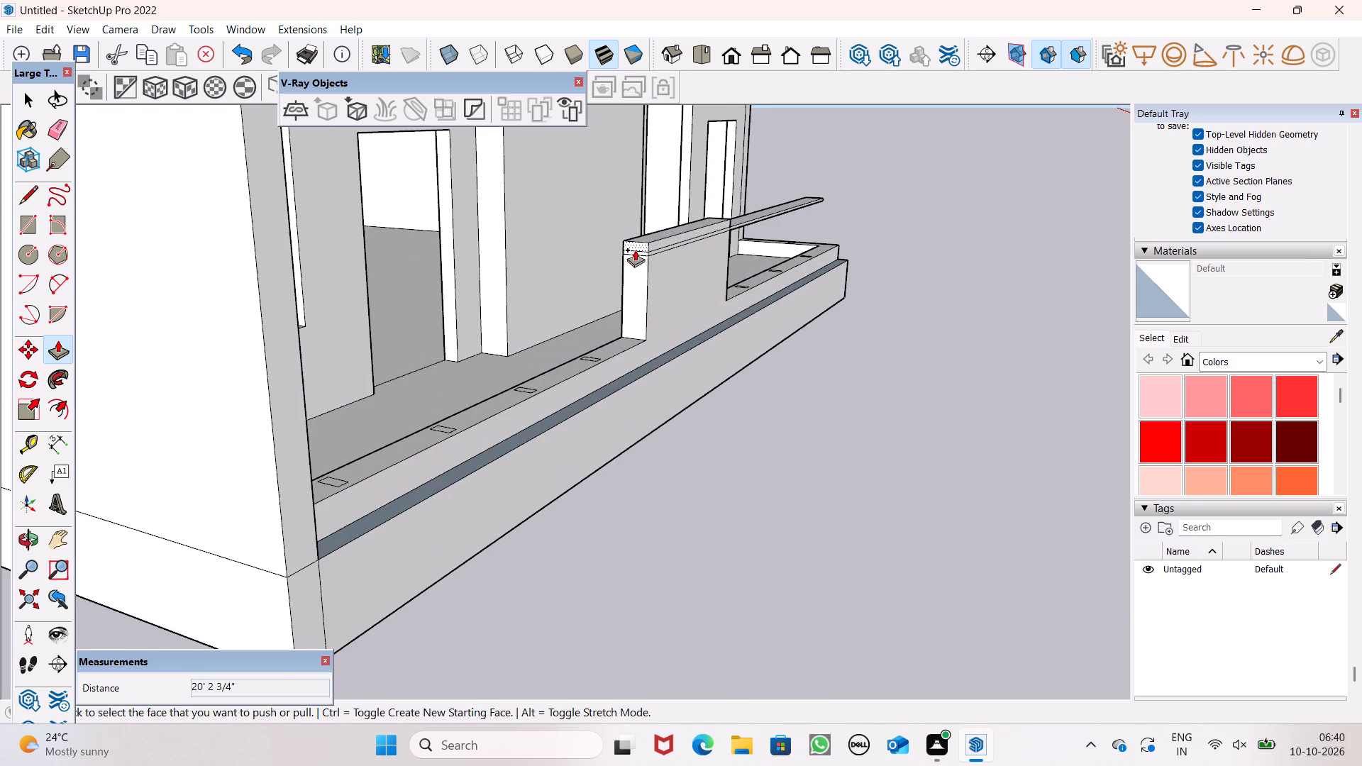
{"action": "scroll", "coordinate": [640, 250], "scroll_direction": "up", "scroll_amount": 7}
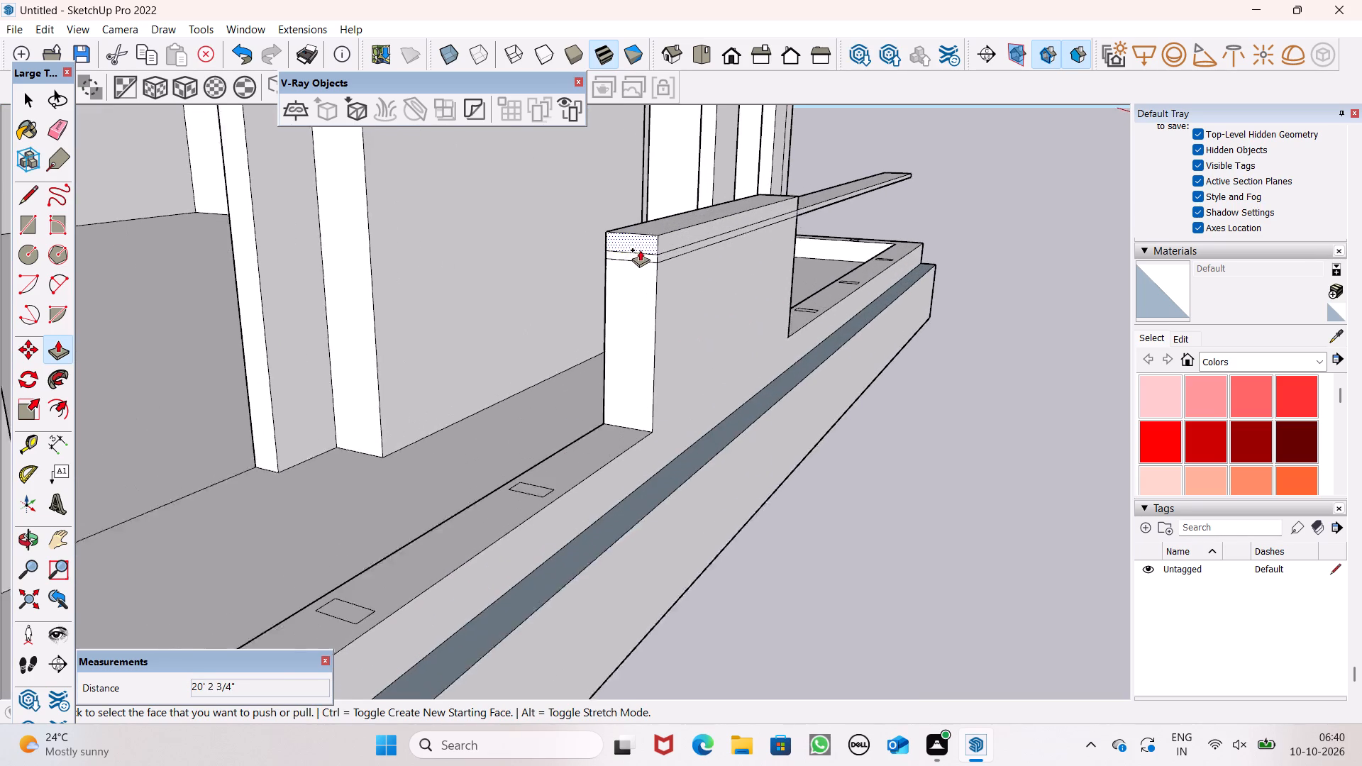
{"action": "scroll", "coordinate": [640, 250], "scroll_direction": "up", "scroll_amount": 1}
{"action": "left_click_drag", "start_coordinate": [640, 257], "coordinate": [315, 605]}
{"action": "scroll", "coordinate": [539, 192], "scroll_direction": "down", "scroll_amount": 12}
{"action": "middle_click_drag", "start_coordinate": [497, 278], "coordinate": [356, 408]}
{"action": "scroll", "coordinate": [339, 296], "scroll_direction": "up", "scroll_amount": 5}
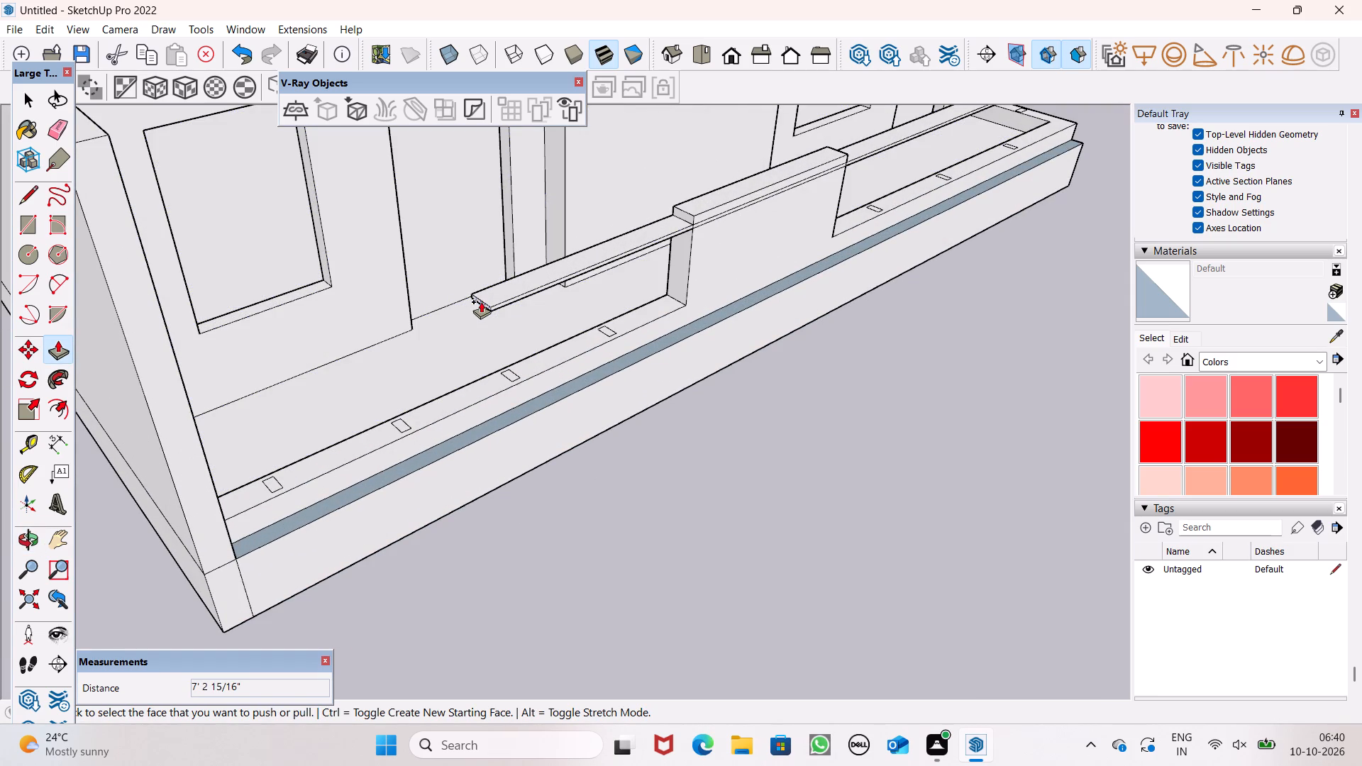
Extend the near-side rail's free end in further pulls of about 5' 2" and 2' 8", up to the balcony's side wall.
{"action": "left_click_drag", "start_coordinate": [480, 305], "coordinate": [438, 333]}
{"action": "scroll", "coordinate": [455, 327], "scroll_direction": "up", "scroll_amount": 2}
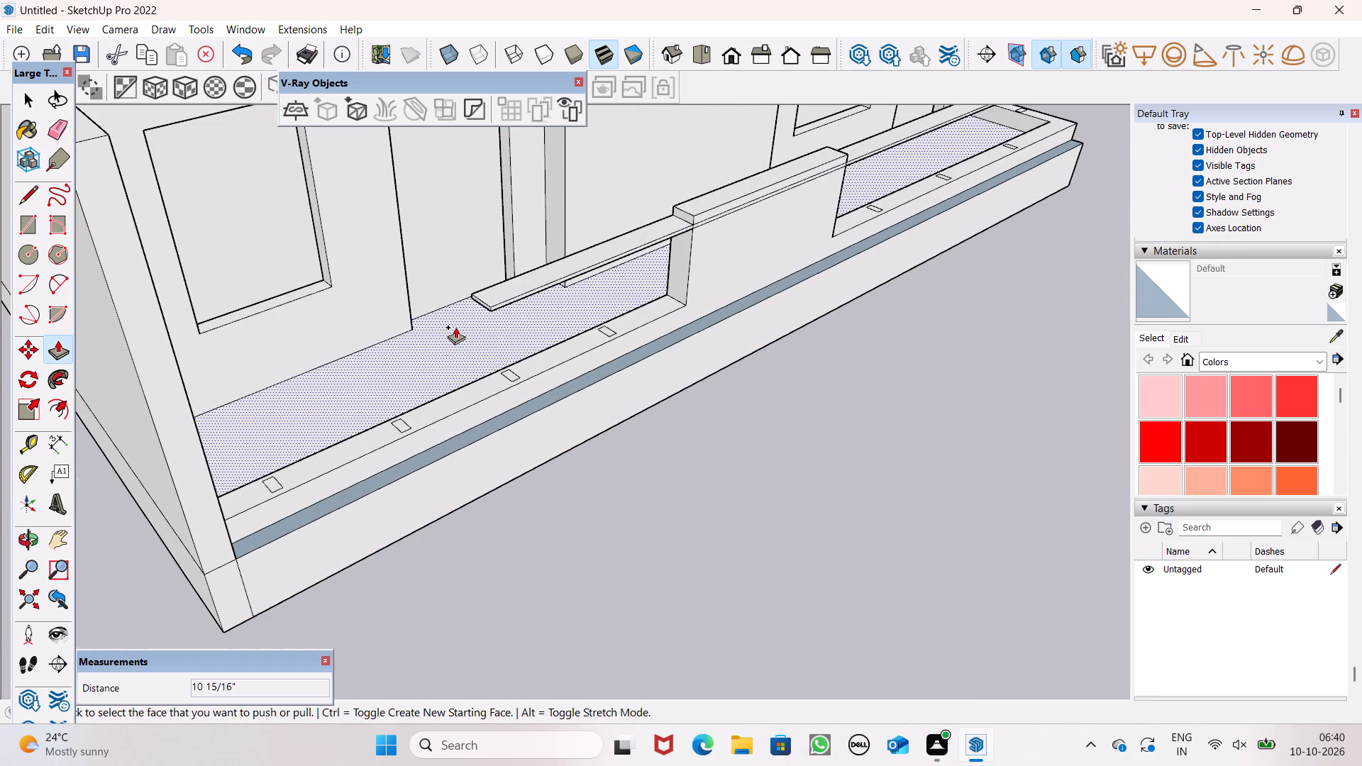
{"action": "scroll", "coordinate": [455, 327], "scroll_direction": "up", "scroll_amount": 5}
{"action": "key", "text": "space"}
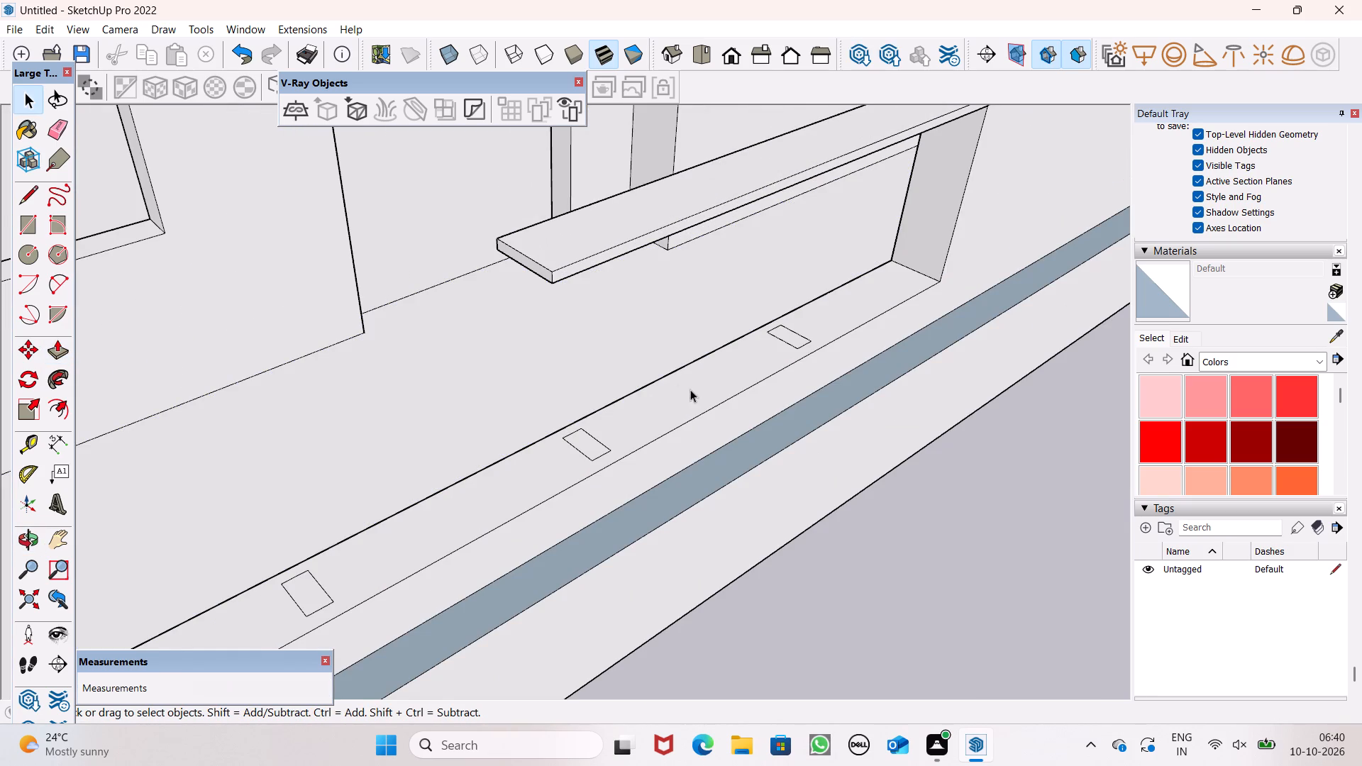
{"action": "left_click", "coordinate": [56, 350]}
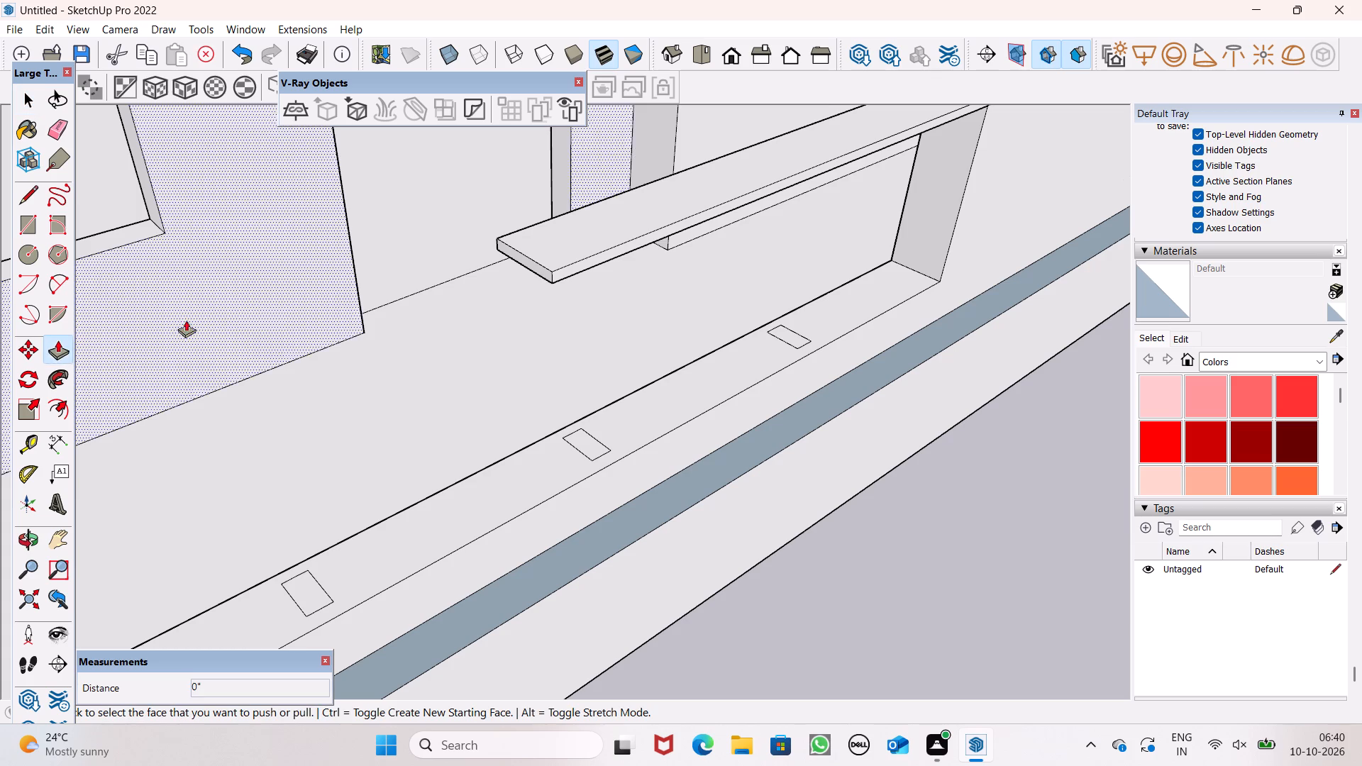
{"action": "left_click_drag", "start_coordinate": [526, 262], "coordinate": [125, 460]}
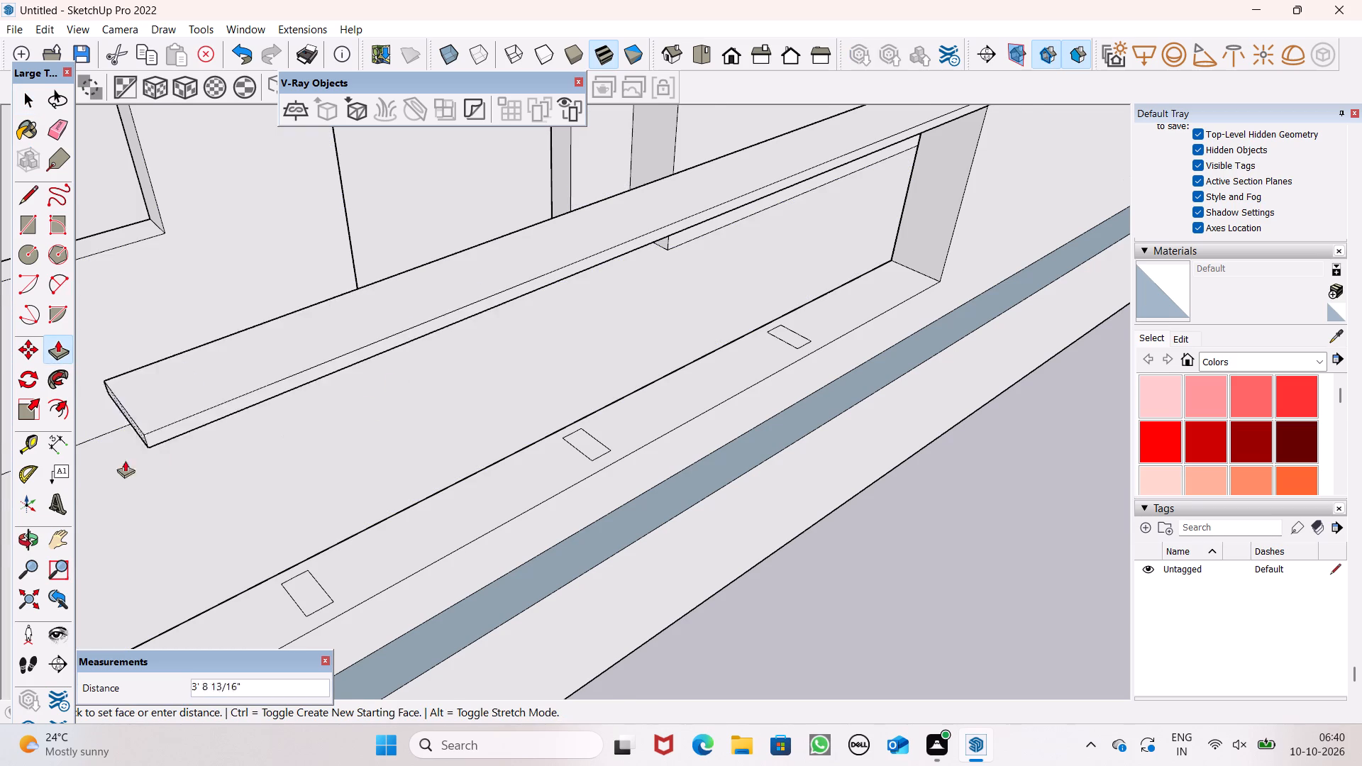
{"action": "left_click_drag", "start_coordinate": [125, 460], "coordinate": [0, 530]}
{"action": "scroll", "coordinate": [446, 235], "scroll_direction": "down", "scroll_amount": 6}
{"action": "scroll", "coordinate": [300, 329], "scroll_direction": "up", "scroll_amount": 4}
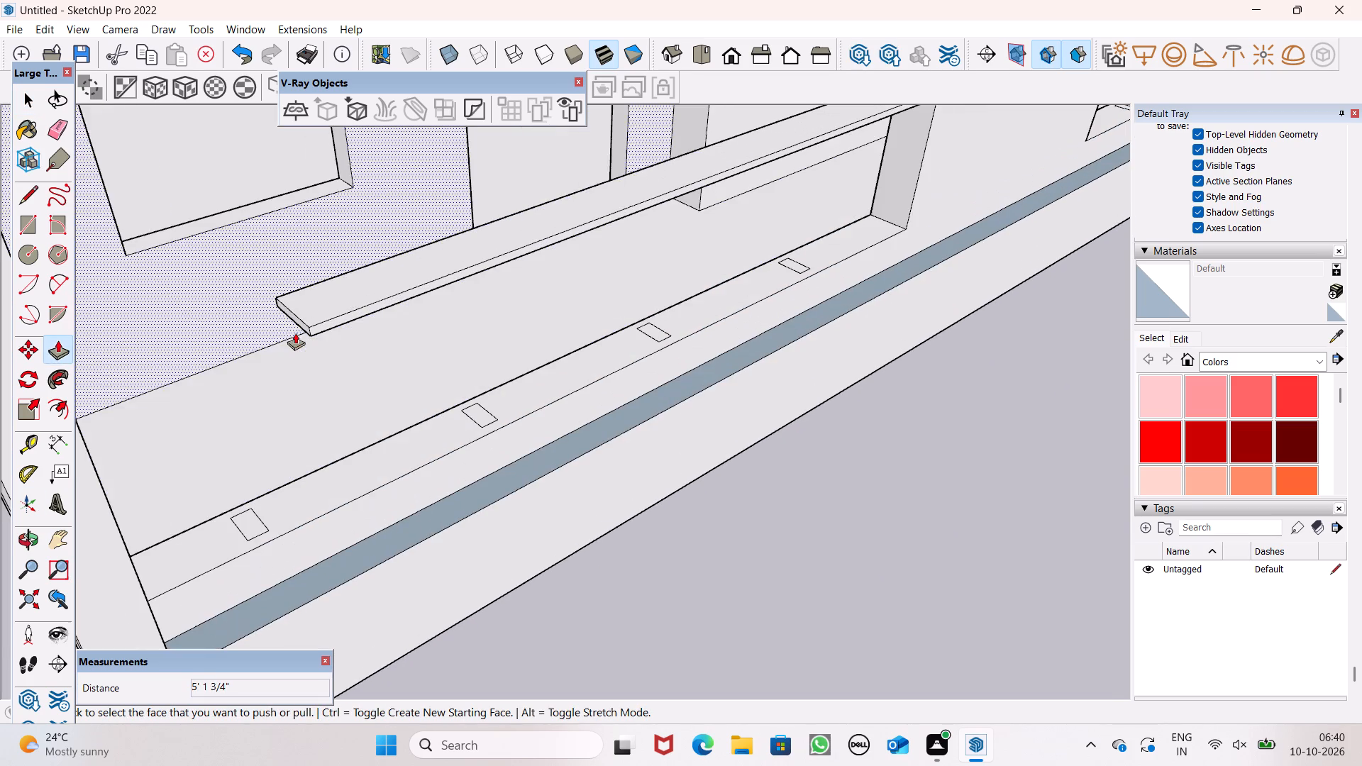
{"action": "left_click_drag", "start_coordinate": [296, 318], "coordinate": [77, 461]}
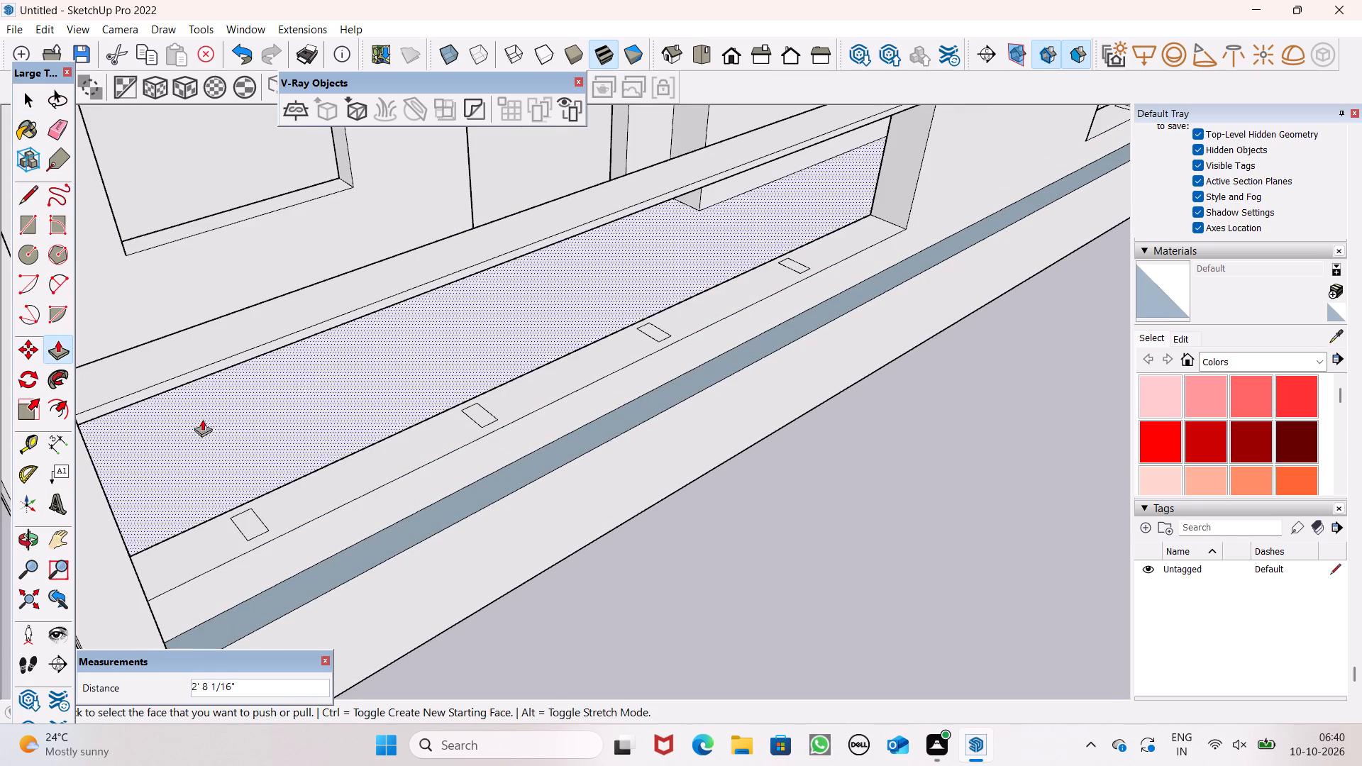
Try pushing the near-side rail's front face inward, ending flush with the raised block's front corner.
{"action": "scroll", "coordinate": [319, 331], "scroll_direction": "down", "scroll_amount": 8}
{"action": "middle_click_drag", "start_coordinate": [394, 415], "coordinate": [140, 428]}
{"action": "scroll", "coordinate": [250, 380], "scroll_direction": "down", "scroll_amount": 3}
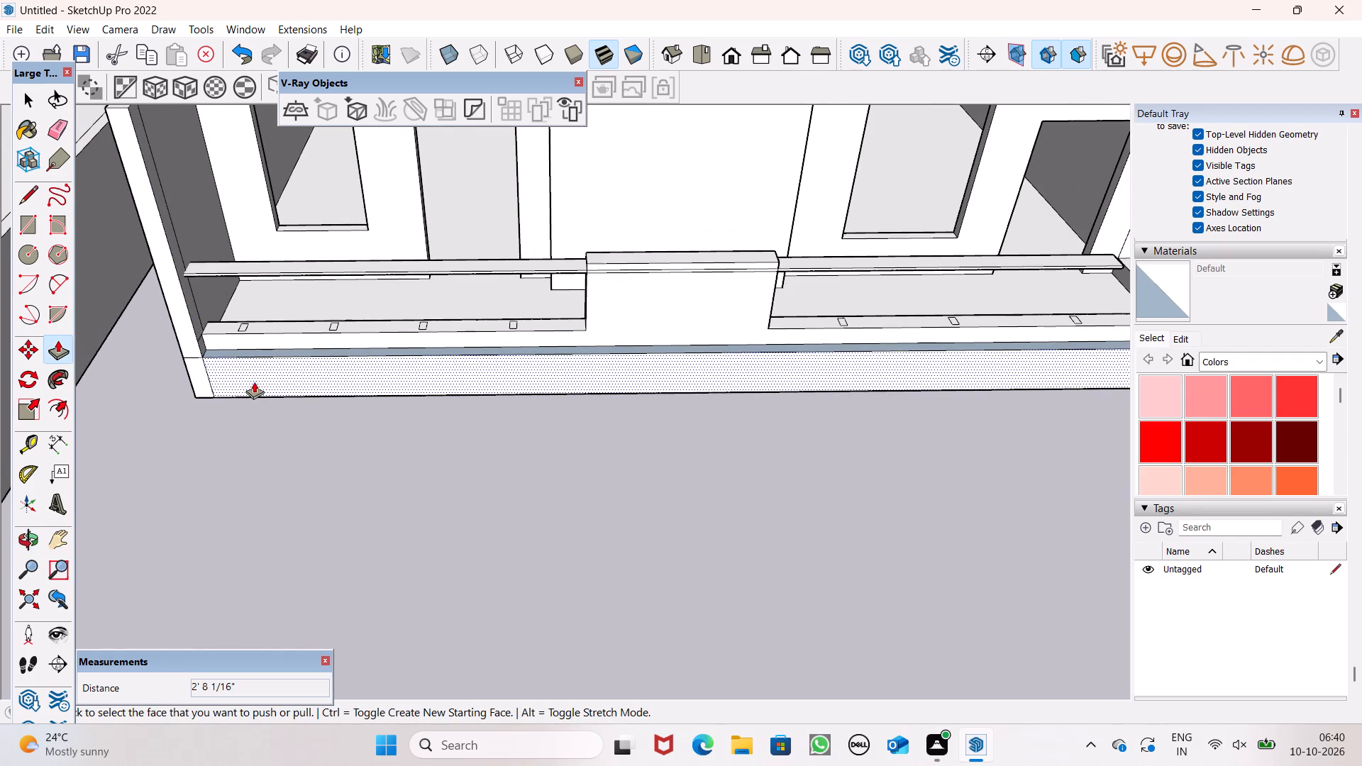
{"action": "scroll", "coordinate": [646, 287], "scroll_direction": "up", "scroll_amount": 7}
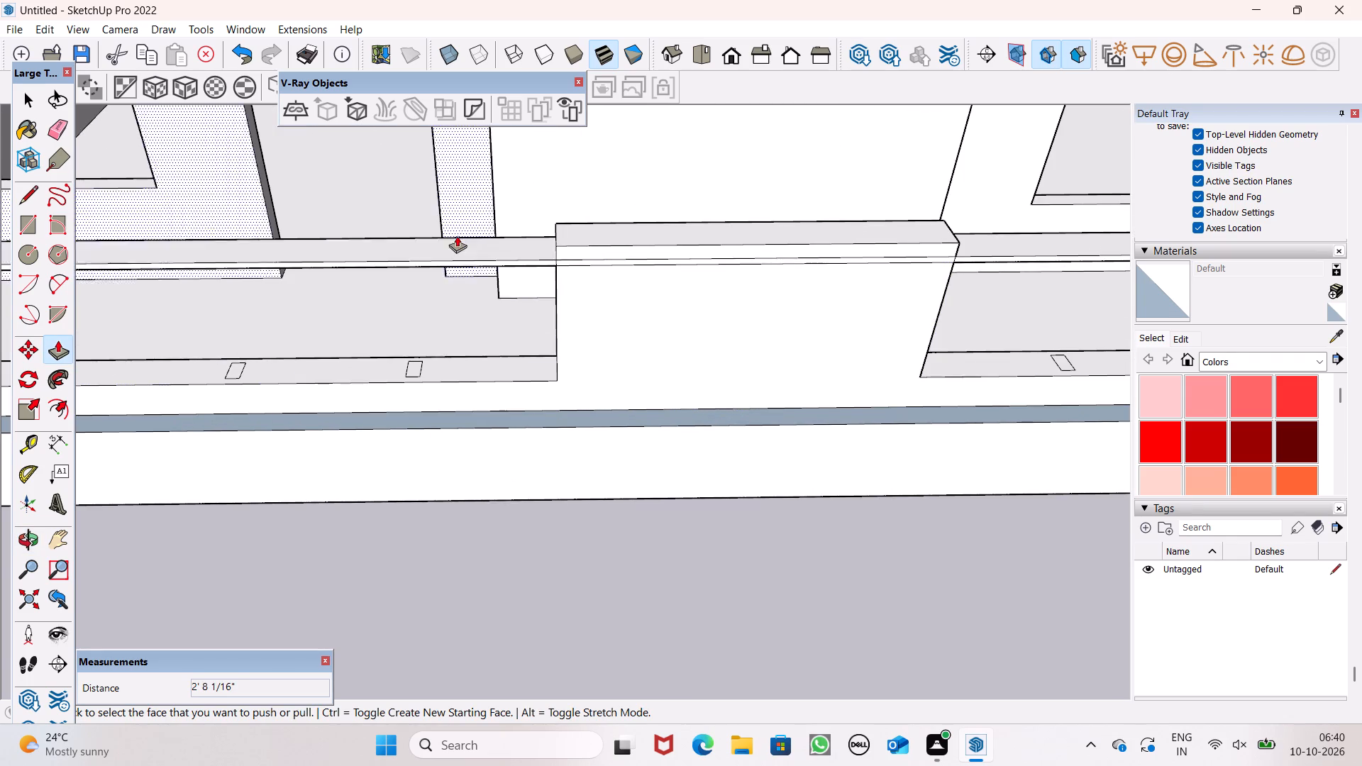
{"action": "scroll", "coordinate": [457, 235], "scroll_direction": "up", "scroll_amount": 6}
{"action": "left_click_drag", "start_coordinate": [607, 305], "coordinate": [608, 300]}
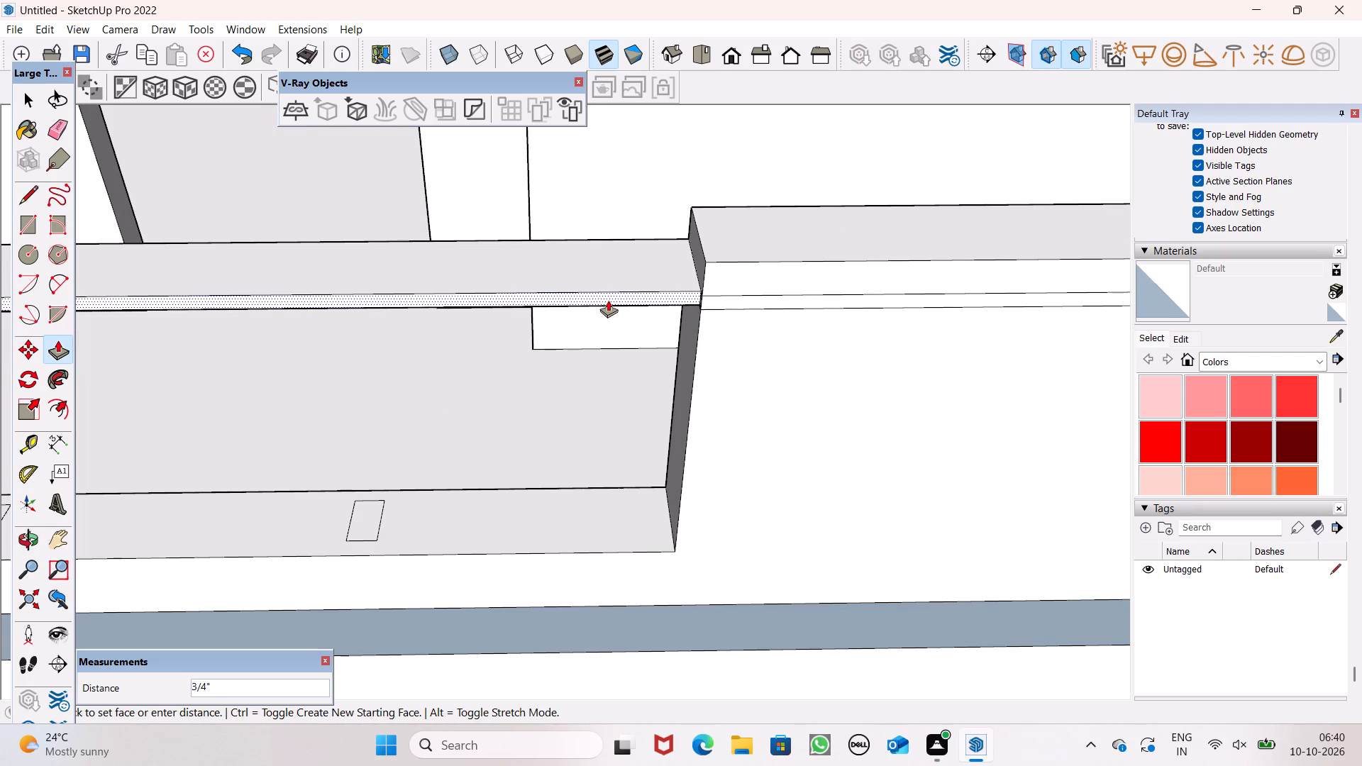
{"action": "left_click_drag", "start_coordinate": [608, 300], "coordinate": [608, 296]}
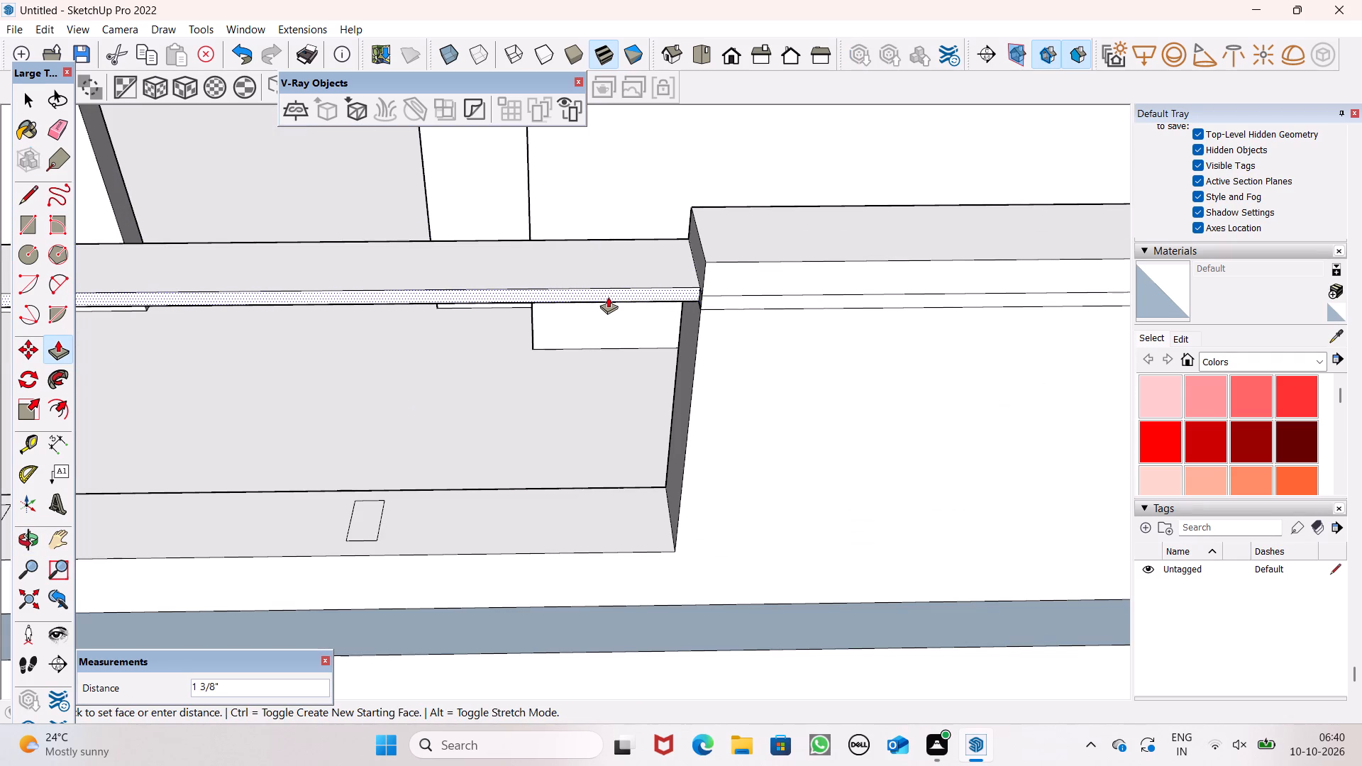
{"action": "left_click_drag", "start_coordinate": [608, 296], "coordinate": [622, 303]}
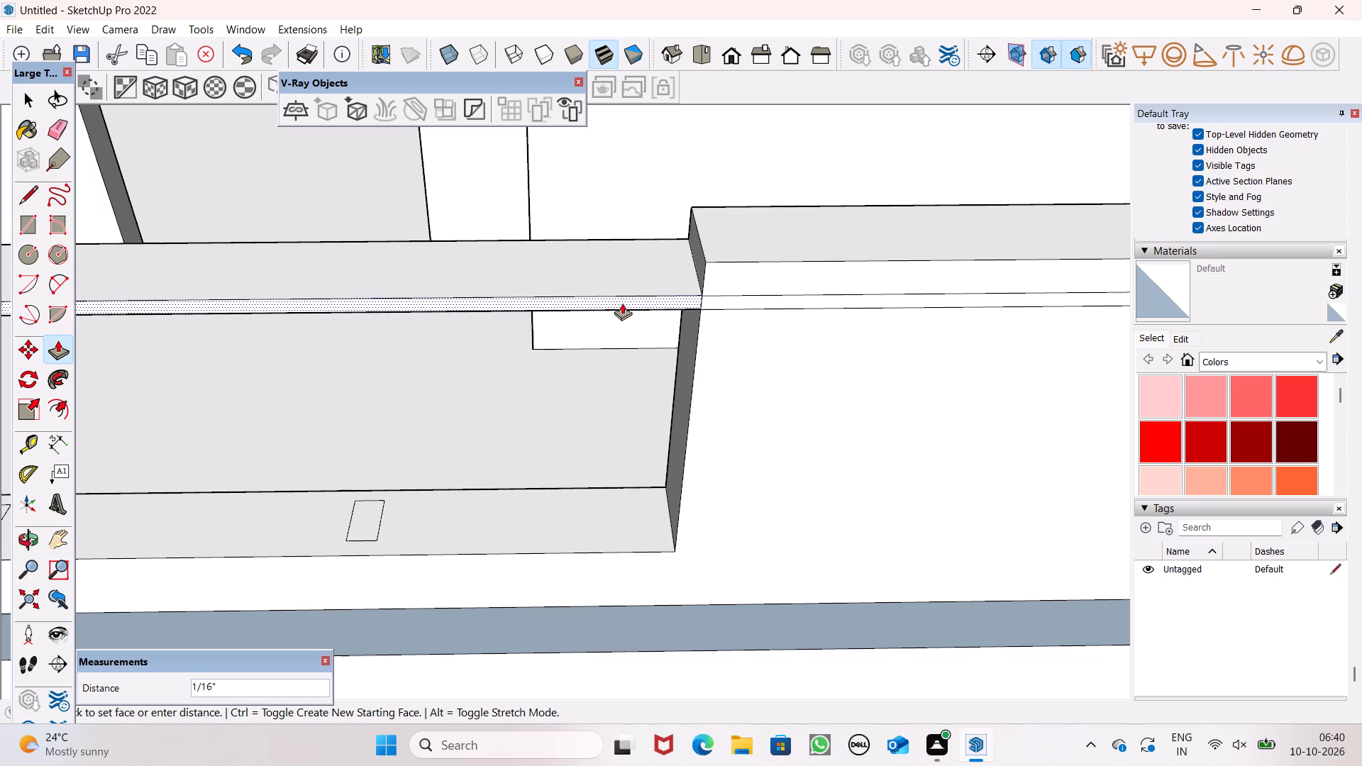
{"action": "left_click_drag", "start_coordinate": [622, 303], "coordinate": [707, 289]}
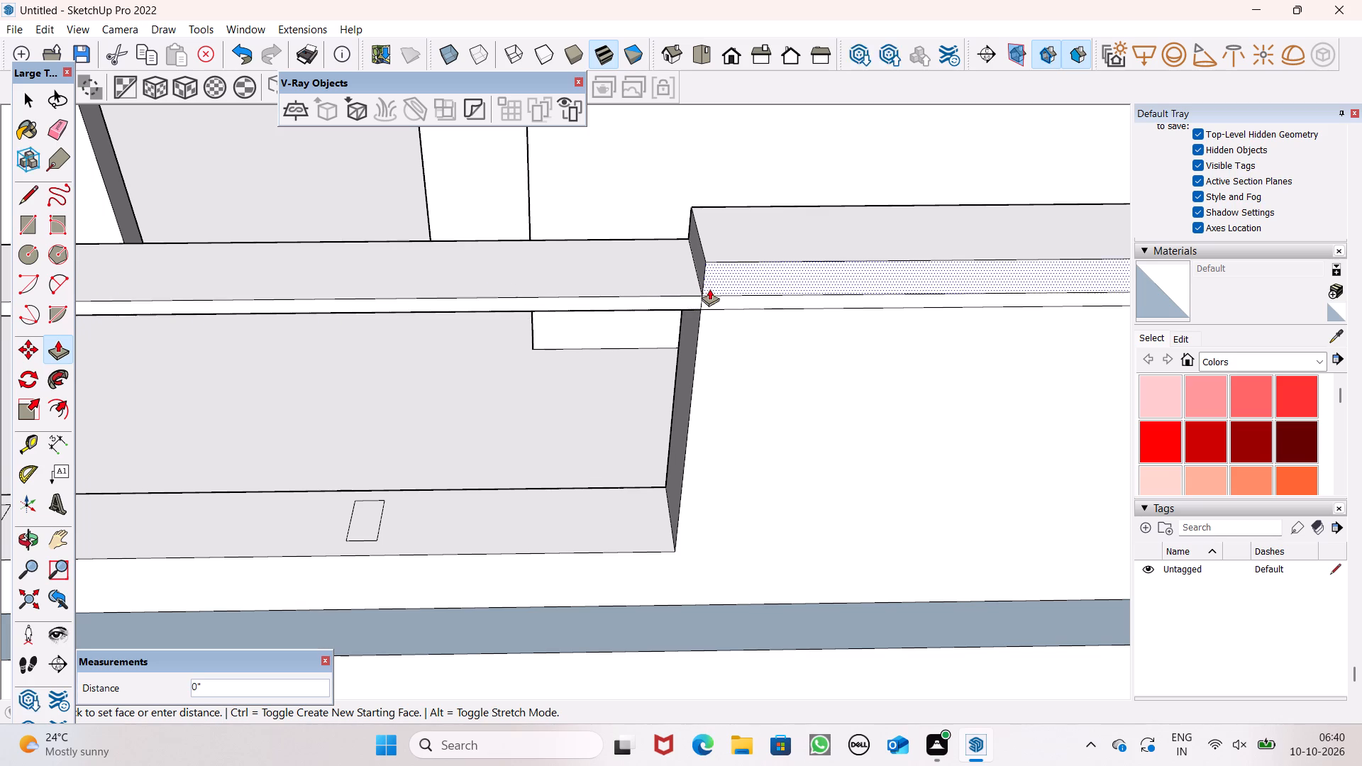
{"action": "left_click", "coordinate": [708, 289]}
Raise the near-side rail's top face slightly to thicken the rail, keeping it below the raised block's top.
{"action": "scroll", "coordinate": [663, 272], "scroll_direction": "down", "scroll_amount": 6}
{"action": "left_click_drag", "start_coordinate": [646, 270], "coordinate": [643, 269]}
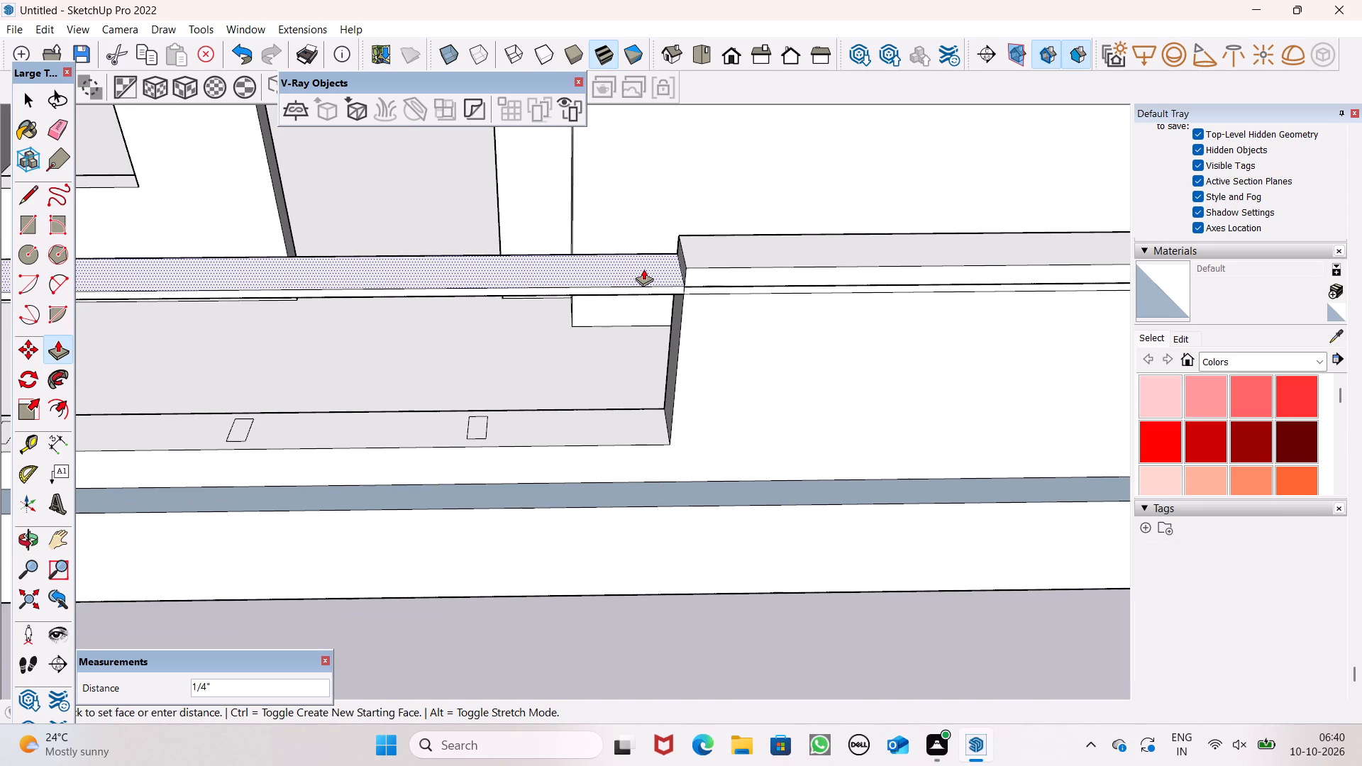
{"action": "left_click_drag", "start_coordinate": [643, 269], "coordinate": [643, 264]}
Raise the far-side rail's top face 1 1/8" to match the height of the near-side rail.
{"action": "scroll", "coordinate": [636, 274], "scroll_direction": "down", "scroll_amount": 6}
{"action": "middle_click_drag", "start_coordinate": [646, 308], "coordinate": [638, 256]}
{"action": "scroll", "coordinate": [530, 232], "scroll_direction": "down", "scroll_amount": 5}
{"action": "middle_click_drag", "start_coordinate": [748, 244], "coordinate": [702, 329]}
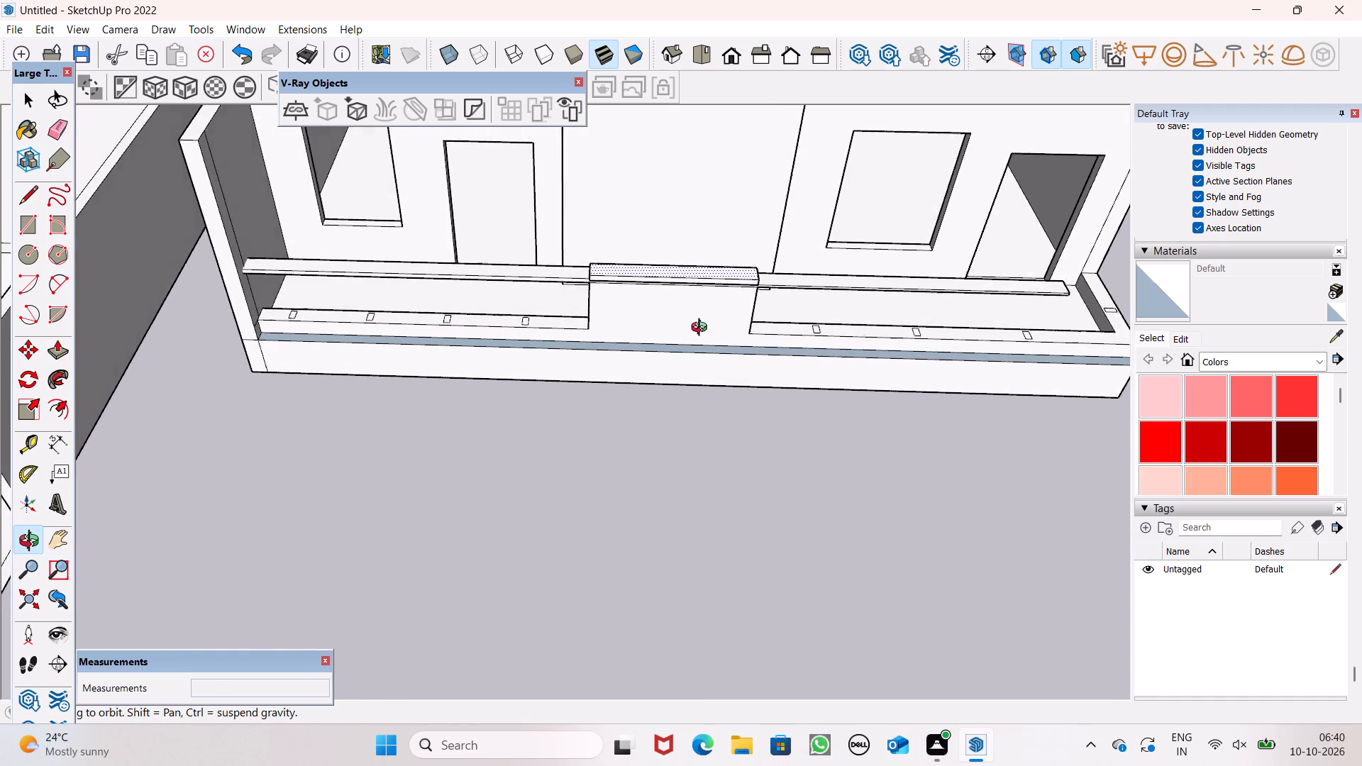
{"action": "middle_click_drag", "start_coordinate": [702, 329], "coordinate": [646, 319]}
{"action": "scroll", "coordinate": [733, 302], "scroll_direction": "up", "scroll_amount": 7}
{"action": "left_click_drag", "start_coordinate": [768, 292], "coordinate": [374, 240]}
Examine the strip lines on the raised block's front face and where the rails meet its ends.
{"action": "scroll", "coordinate": [379, 235], "scroll_direction": "down", "scroll_amount": 5}
{"action": "middle_click_drag", "start_coordinate": [553, 289], "coordinate": [594, 195]}
{"action": "scroll", "coordinate": [570, 252], "scroll_direction": "up", "scroll_amount": 2}
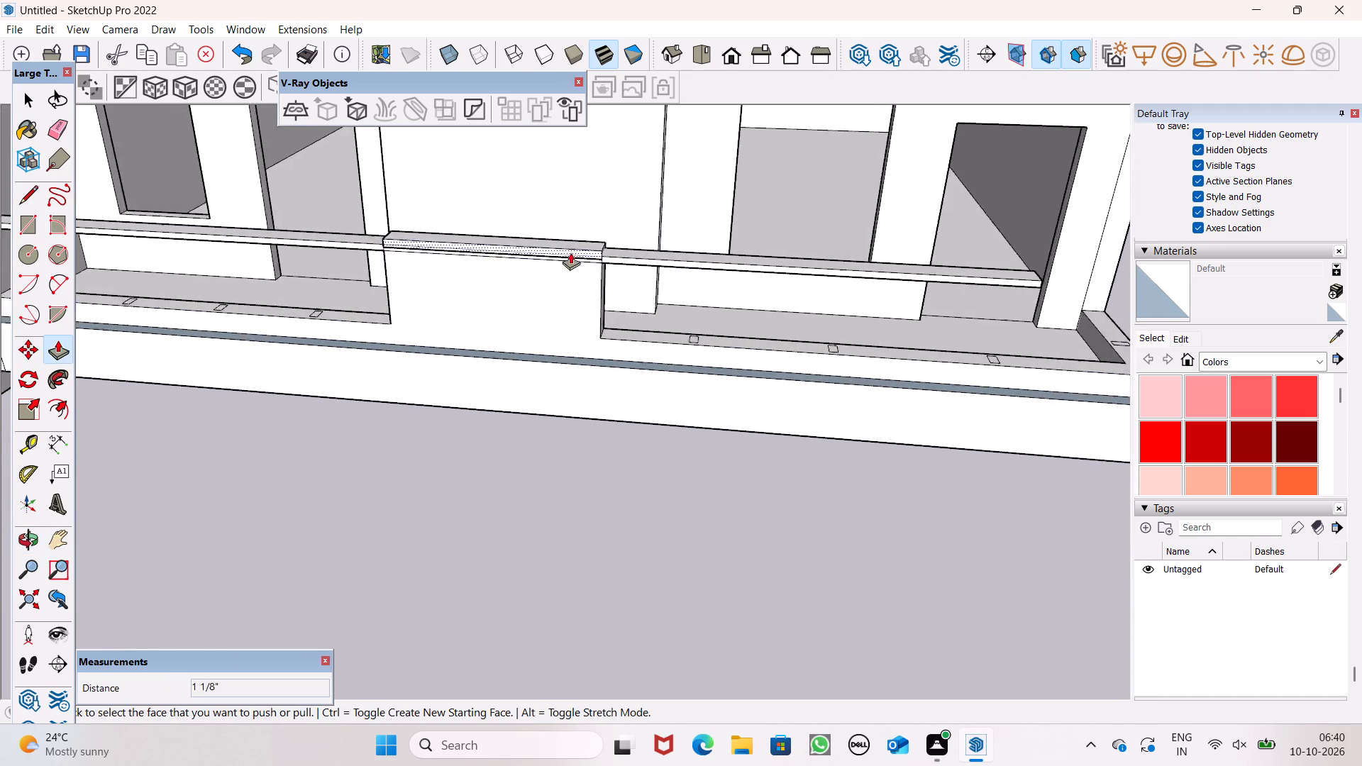
{"action": "scroll", "coordinate": [570, 252], "scroll_direction": "up", "scroll_amount": 4}
{"action": "scroll", "coordinate": [534, 303], "scroll_direction": "down", "scroll_amount": 2}
{"action": "scroll", "coordinate": [534, 301], "scroll_direction": "up", "scroll_amount": 1}
{"action": "middle_click_drag", "start_coordinate": [505, 276], "coordinate": [499, 75]}
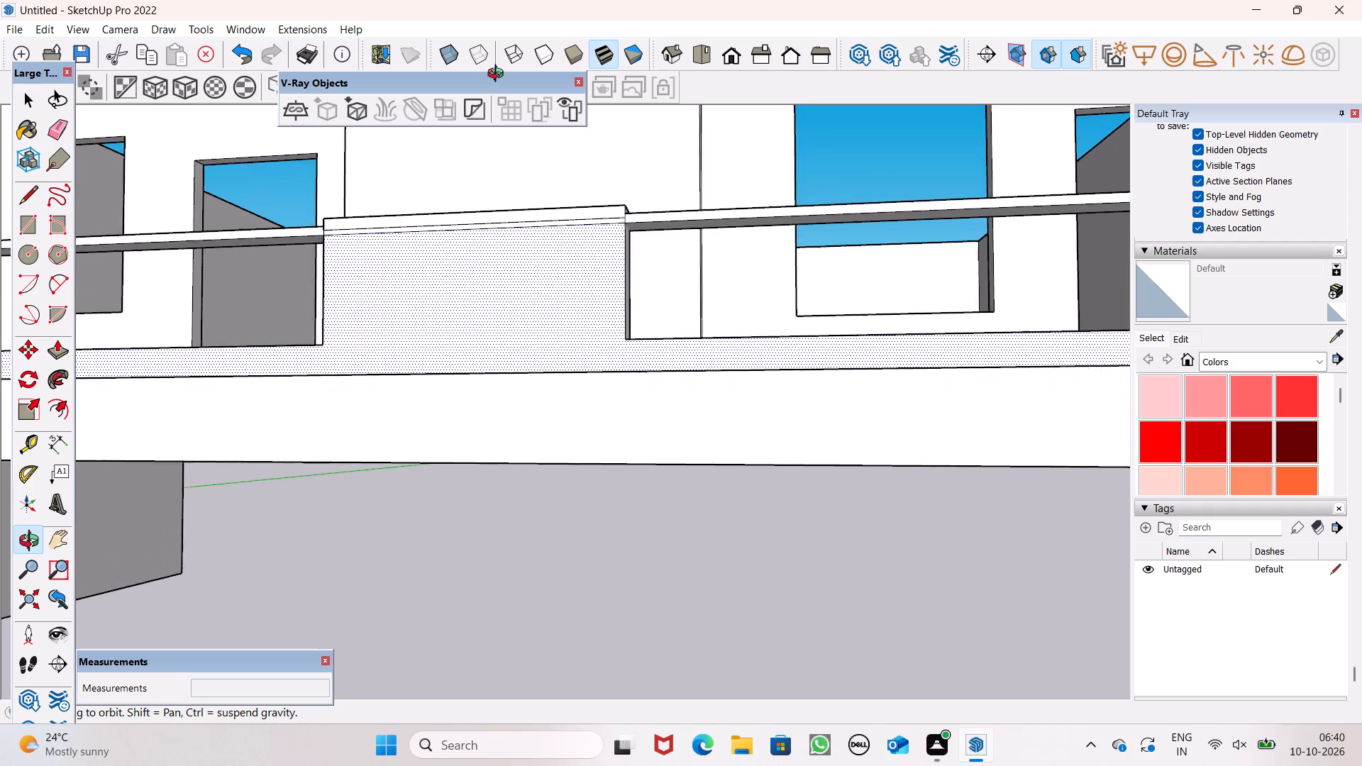
{"action": "middle_click_drag", "start_coordinate": [499, 75], "coordinate": [504, 87]}
{"action": "scroll", "coordinate": [541, 218], "scroll_direction": "up", "scroll_amount": 7}
{"action": "middle_click_drag", "start_coordinate": [541, 218], "coordinate": [531, 204]}
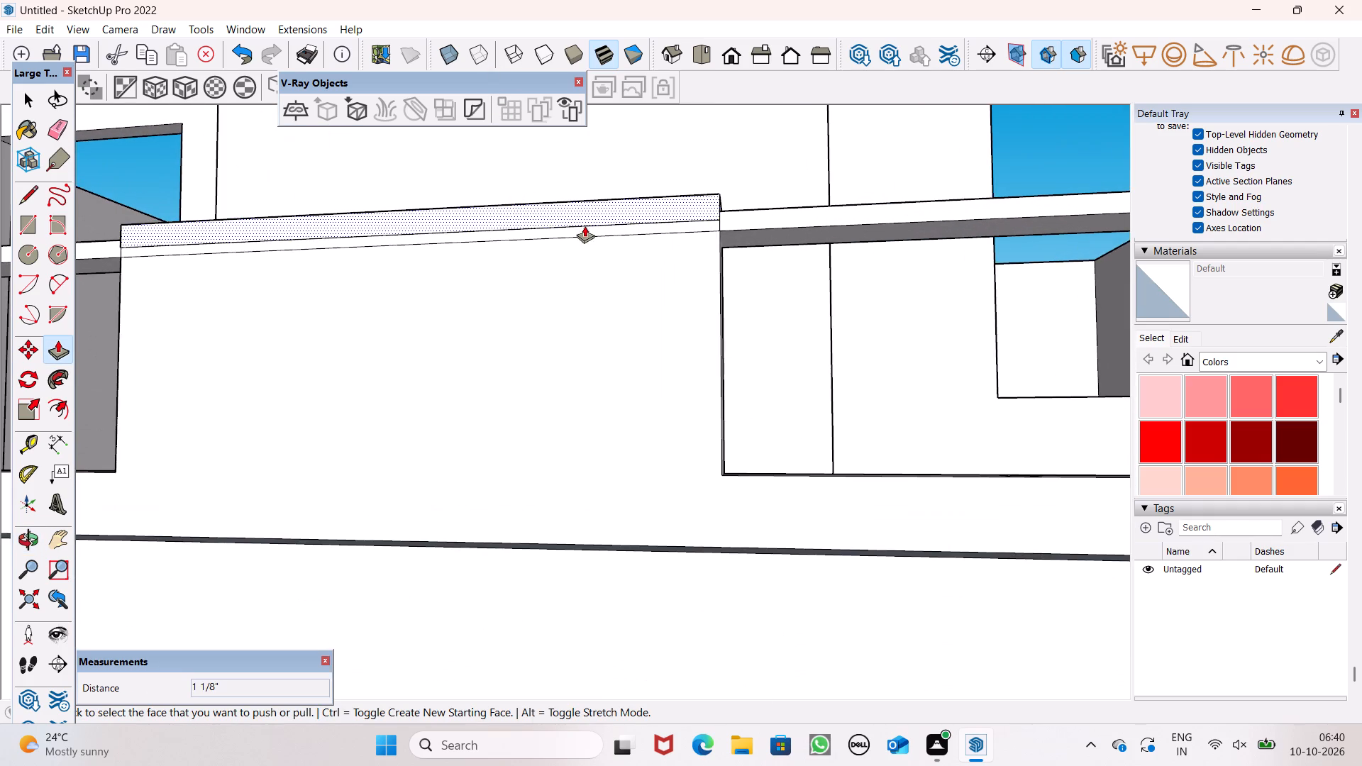
Examine the raised block's upper front strip and its junctions with the balcony rails at both ends.
{"action": "scroll", "coordinate": [592, 236], "scroll_direction": "down", "scroll_amount": 3}
{"action": "middle_click_drag", "start_coordinate": [622, 260], "coordinate": [305, 332]}
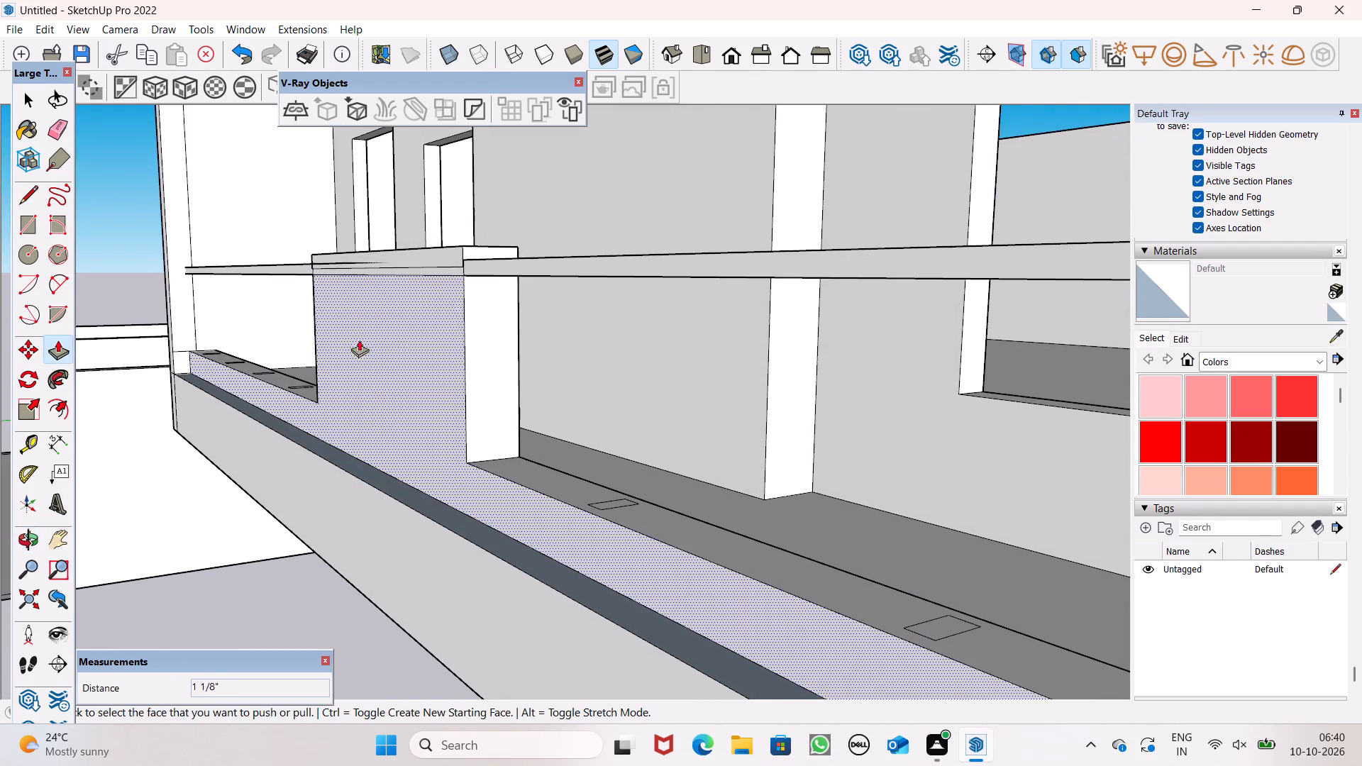
{"action": "middle_click_drag", "start_coordinate": [433, 301], "coordinate": [585, 365]}
{"action": "key", "text": "space"}
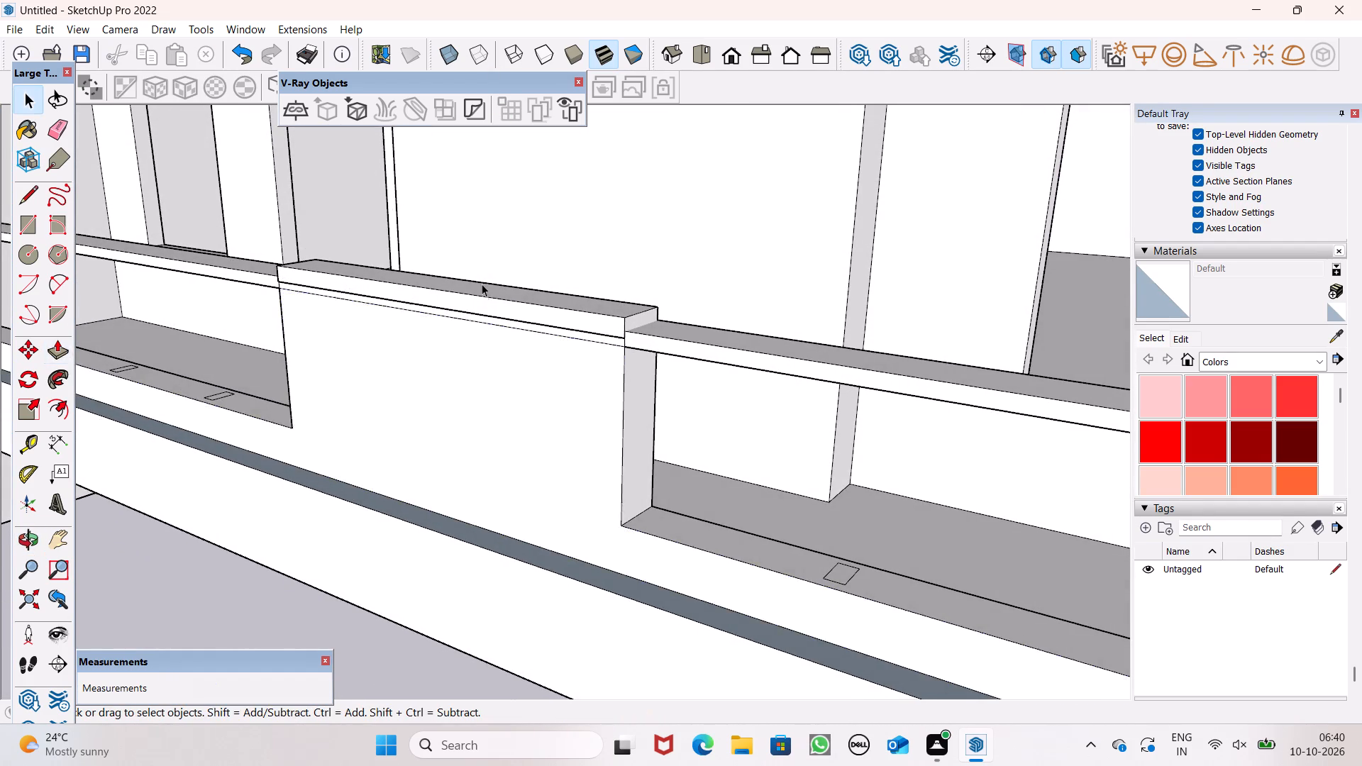
{"action": "scroll", "coordinate": [482, 282], "scroll_direction": "down", "scroll_amount": 4}
{"action": "middle_click_drag", "start_coordinate": [472, 319], "coordinate": [634, 291]}
{"action": "scroll", "coordinate": [425, 296], "scroll_direction": "up", "scroll_amount": 8}
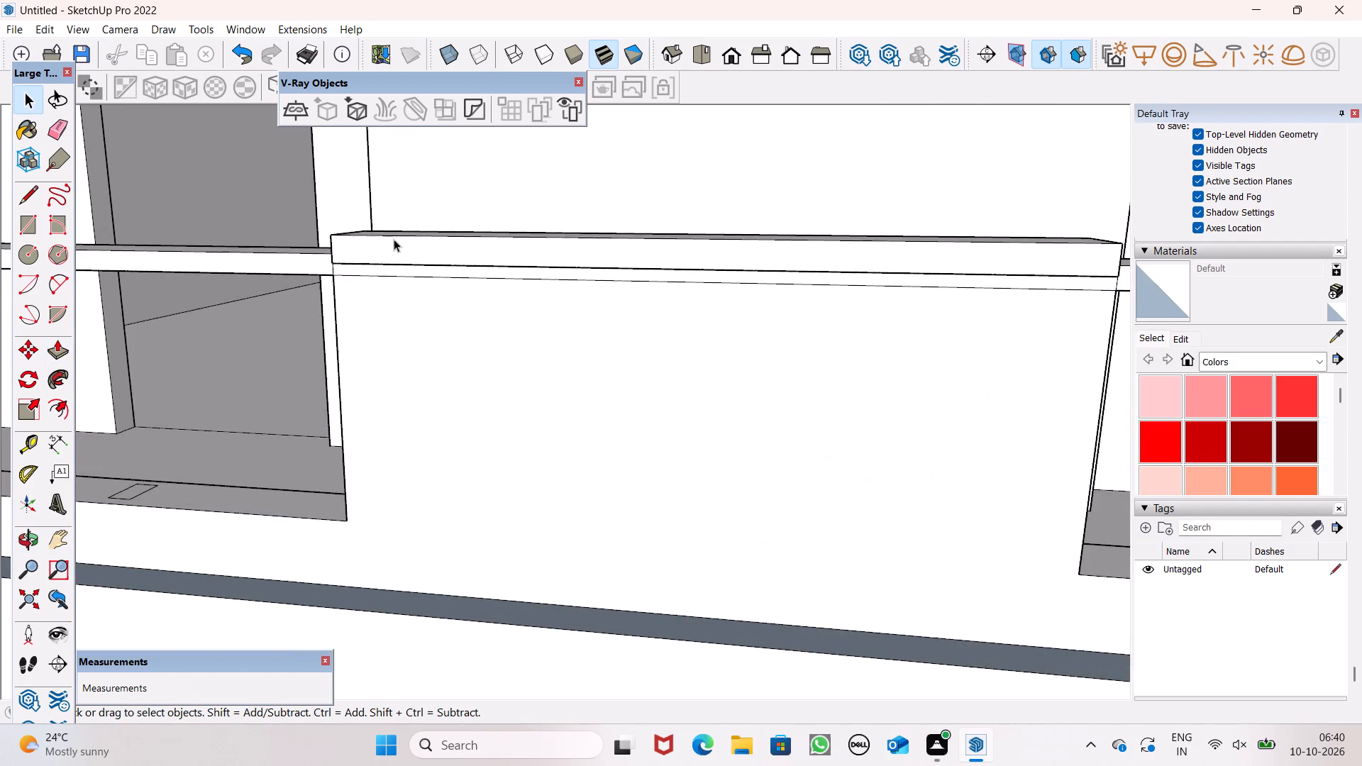
{"action": "scroll", "coordinate": [394, 239], "scroll_direction": "down", "scroll_amount": 6}
{"action": "middle_click_drag", "start_coordinate": [427, 287], "coordinate": [407, 460]}
{"action": "middle_click_drag", "start_coordinate": [629, 404], "coordinate": [411, 244]}
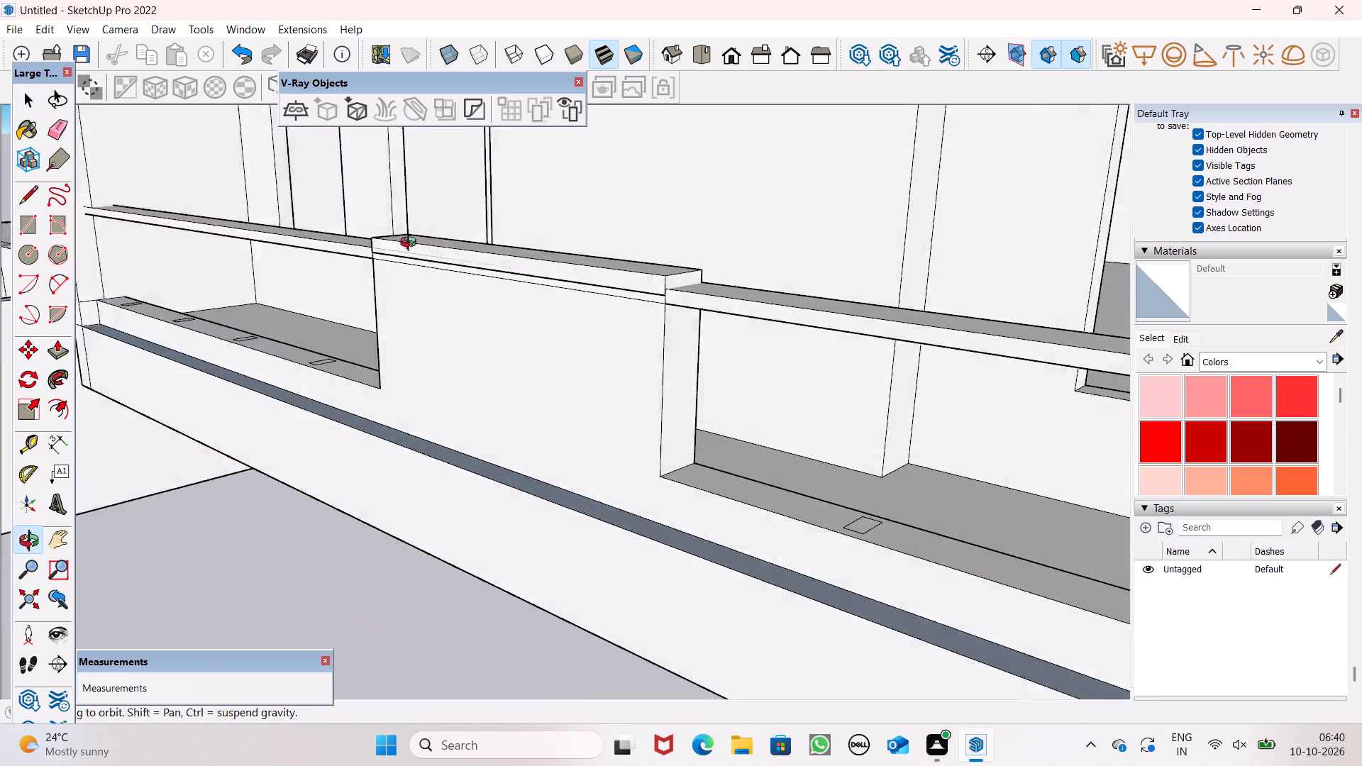
{"action": "middle_click_drag", "start_coordinate": [411, 244], "coordinate": [382, 236]}
{"action": "scroll", "coordinate": [507, 227], "scroll_direction": "up", "scroll_amount": 1}
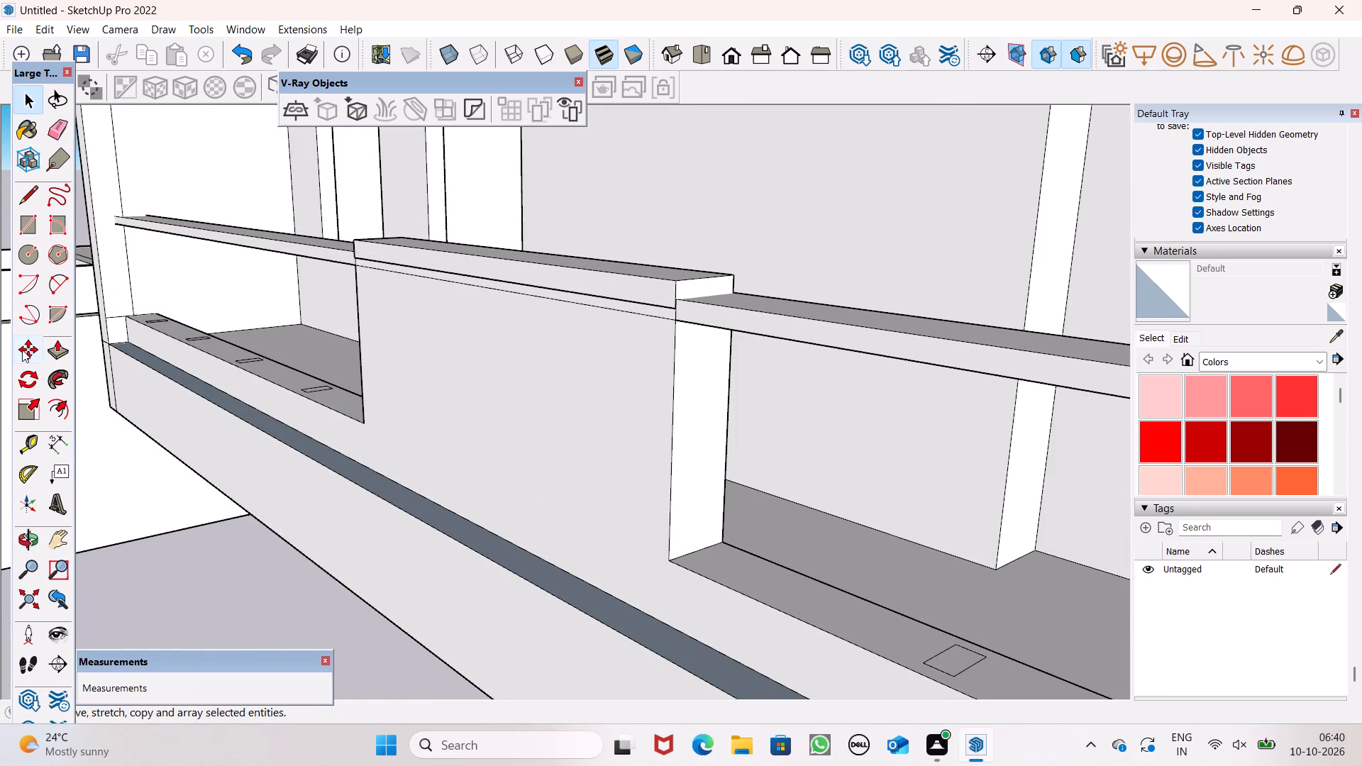
{"action": "left_click", "coordinate": [62, 353]}
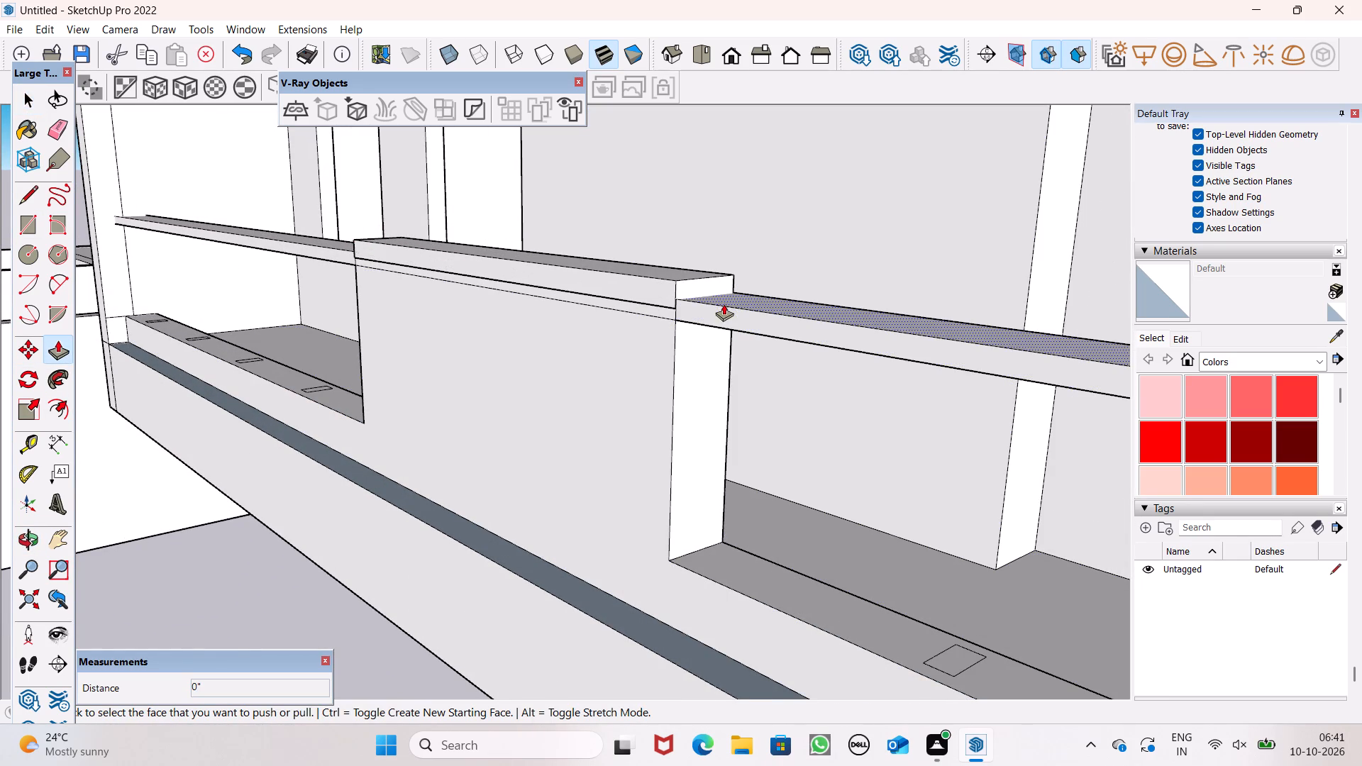
{"action": "key", "text": "space"}
{"action": "scroll", "coordinate": [648, 314], "scroll_direction": "up", "scroll_amount": 8}
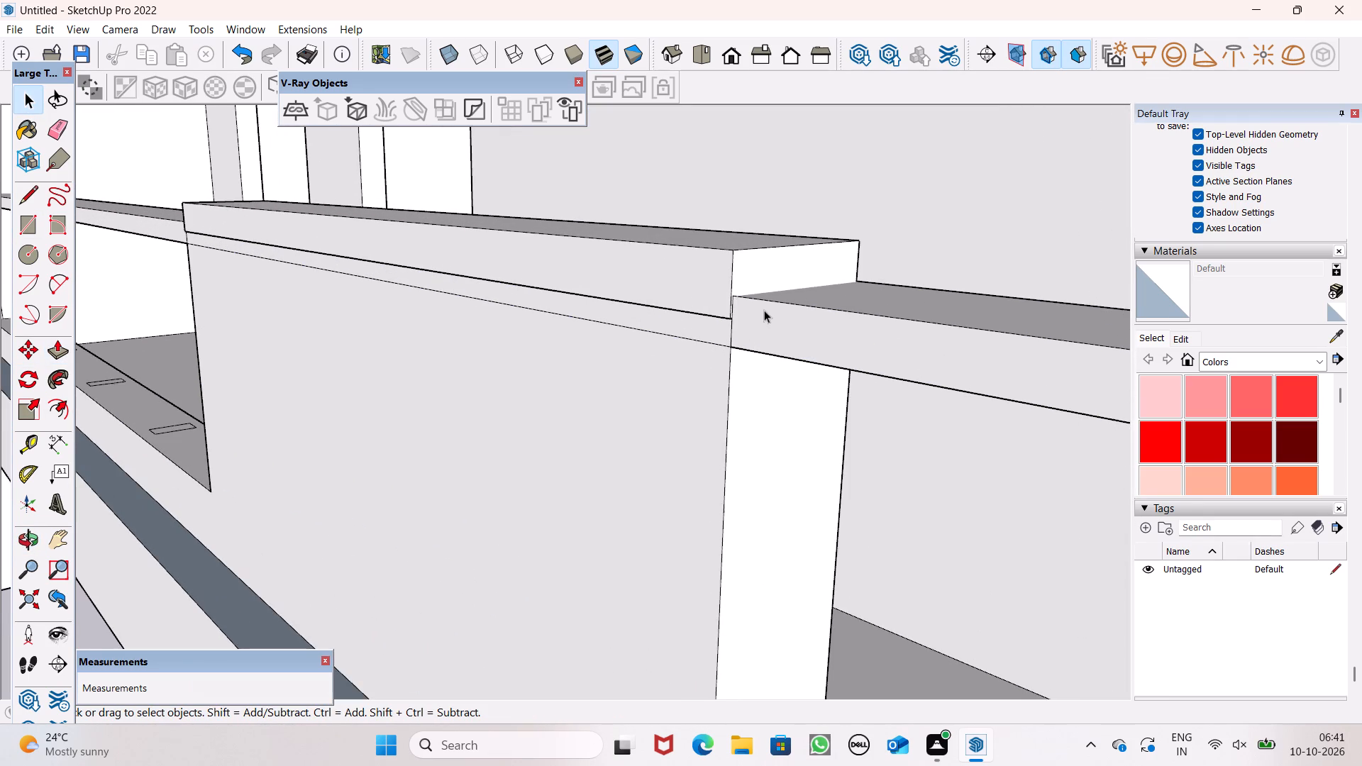
{"action": "scroll", "coordinate": [765, 310], "scroll_direction": "up", "scroll_amount": 8}
{"action": "middle_click_drag", "start_coordinate": [725, 319], "coordinate": [864, 345]}
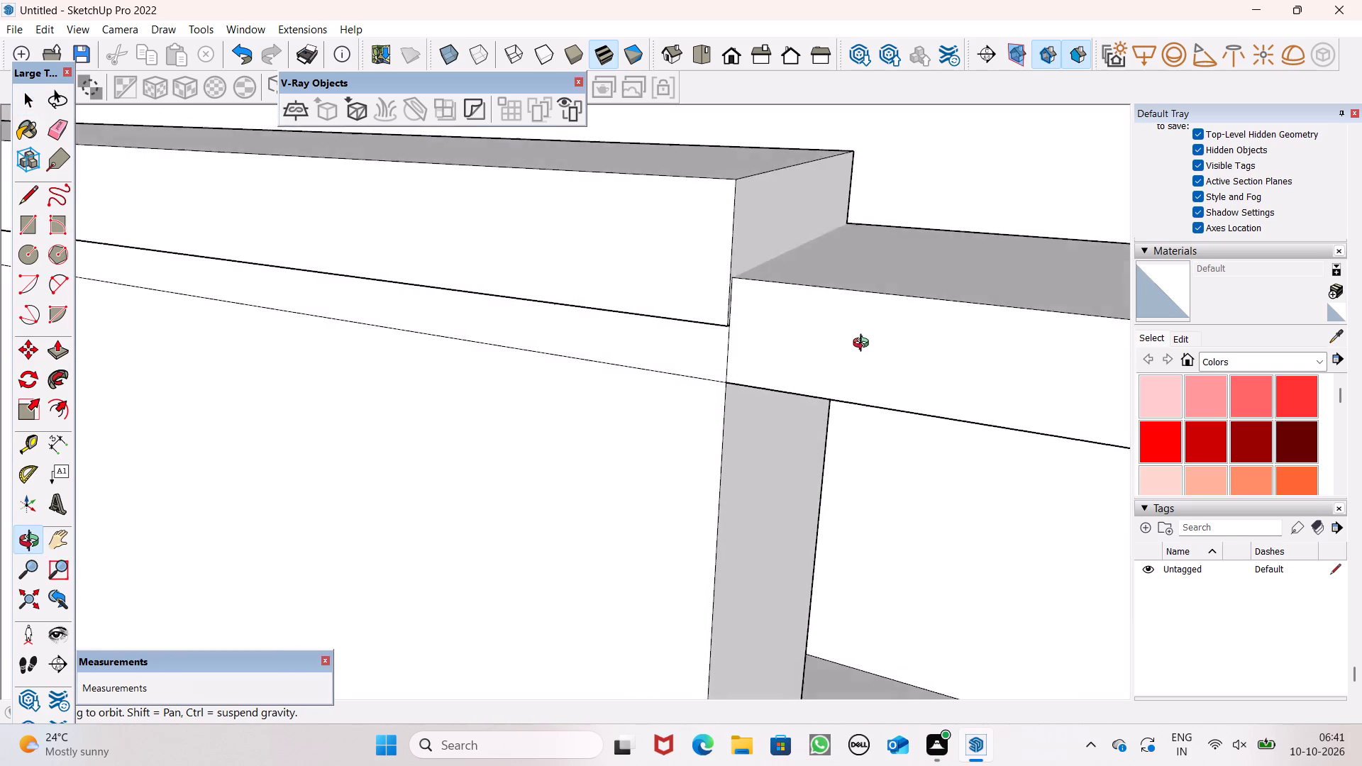
{"action": "middle_click_drag", "start_coordinate": [864, 345], "coordinate": [650, 303]}
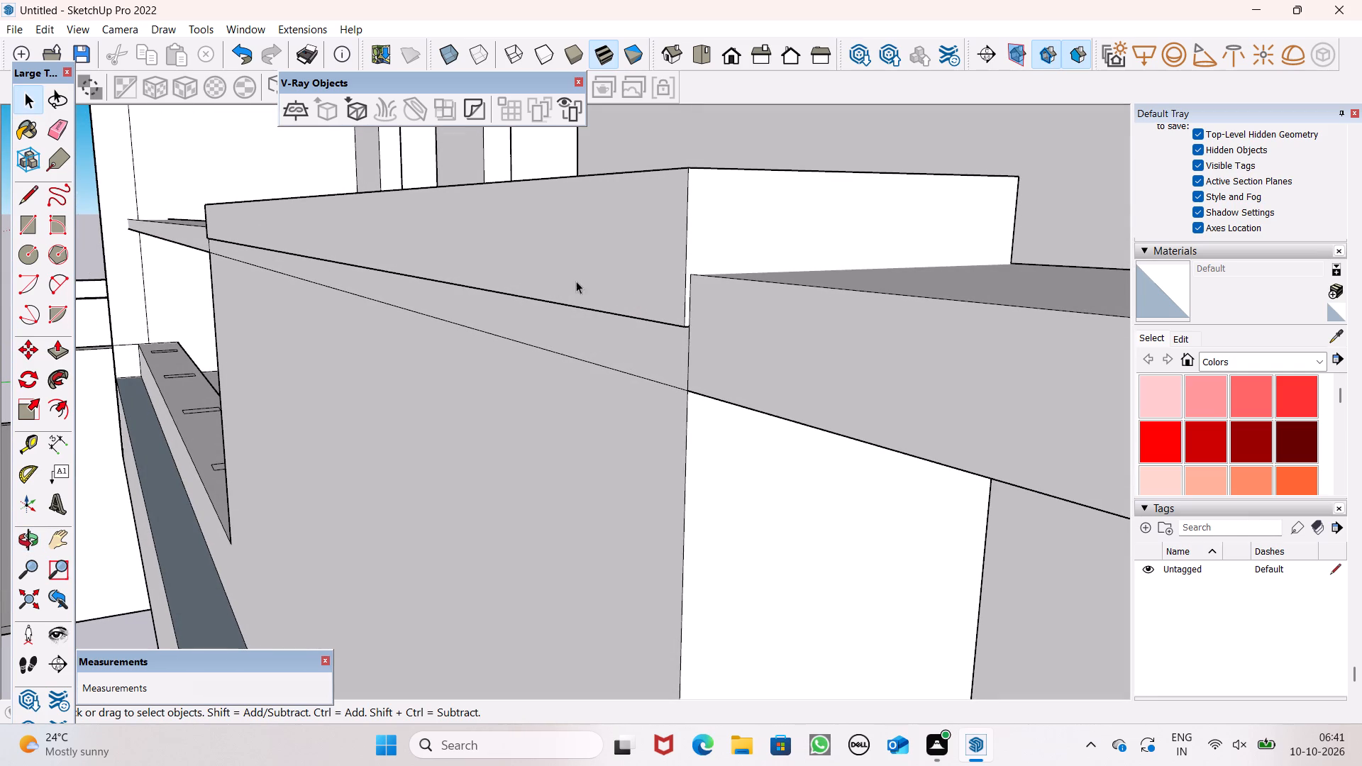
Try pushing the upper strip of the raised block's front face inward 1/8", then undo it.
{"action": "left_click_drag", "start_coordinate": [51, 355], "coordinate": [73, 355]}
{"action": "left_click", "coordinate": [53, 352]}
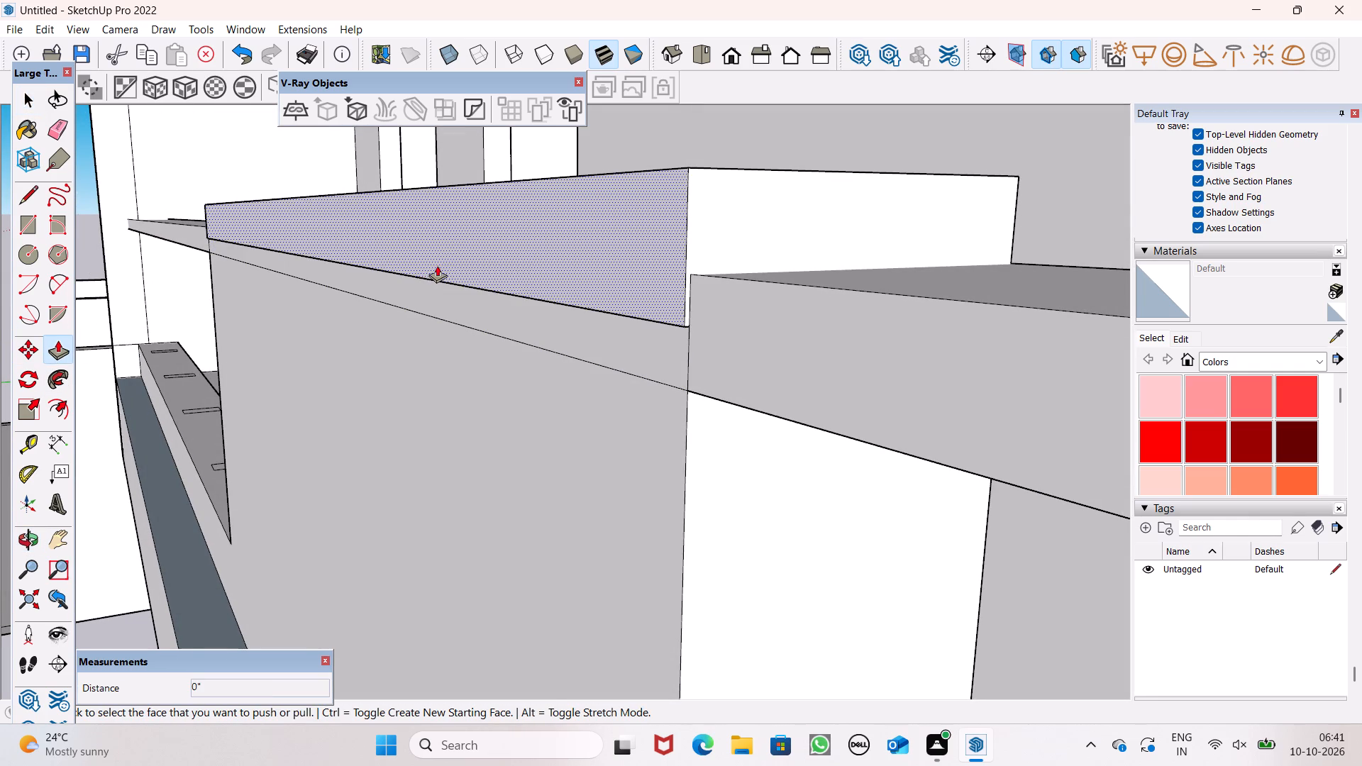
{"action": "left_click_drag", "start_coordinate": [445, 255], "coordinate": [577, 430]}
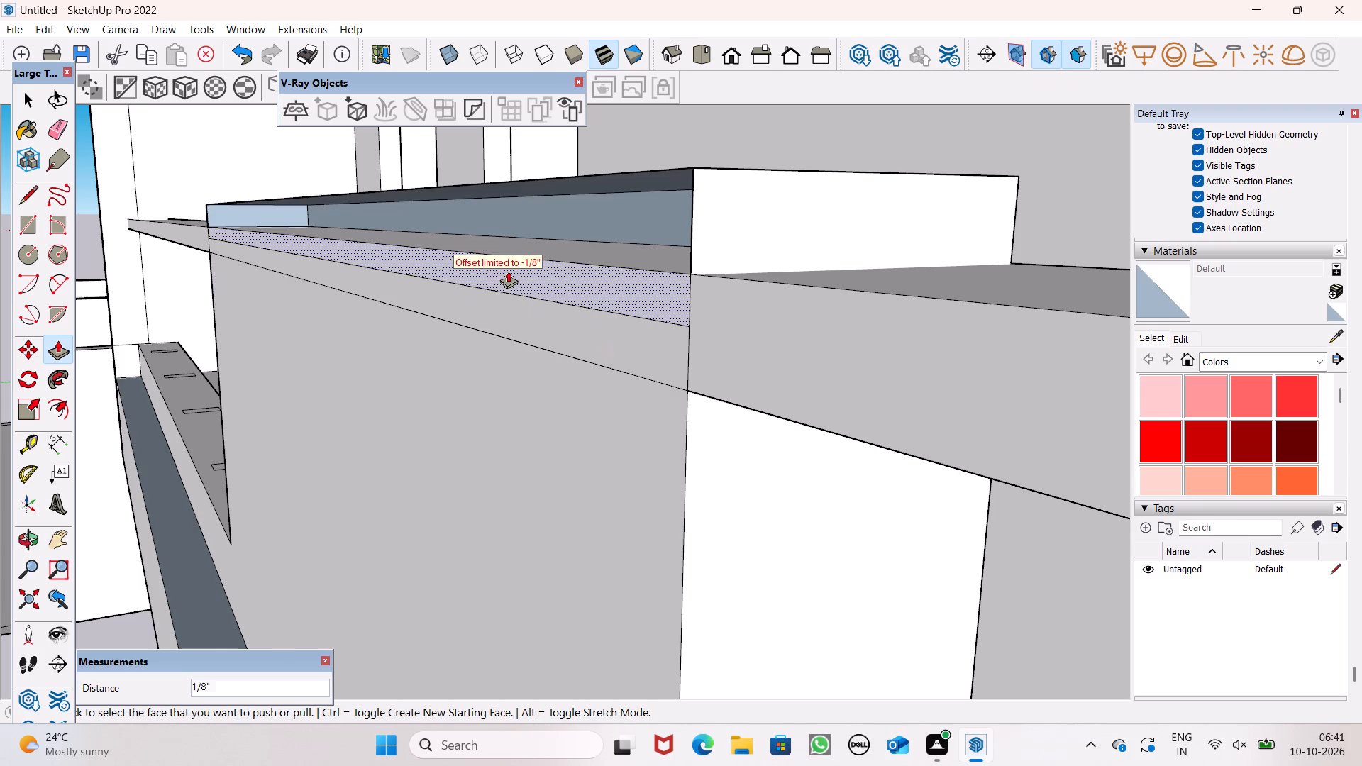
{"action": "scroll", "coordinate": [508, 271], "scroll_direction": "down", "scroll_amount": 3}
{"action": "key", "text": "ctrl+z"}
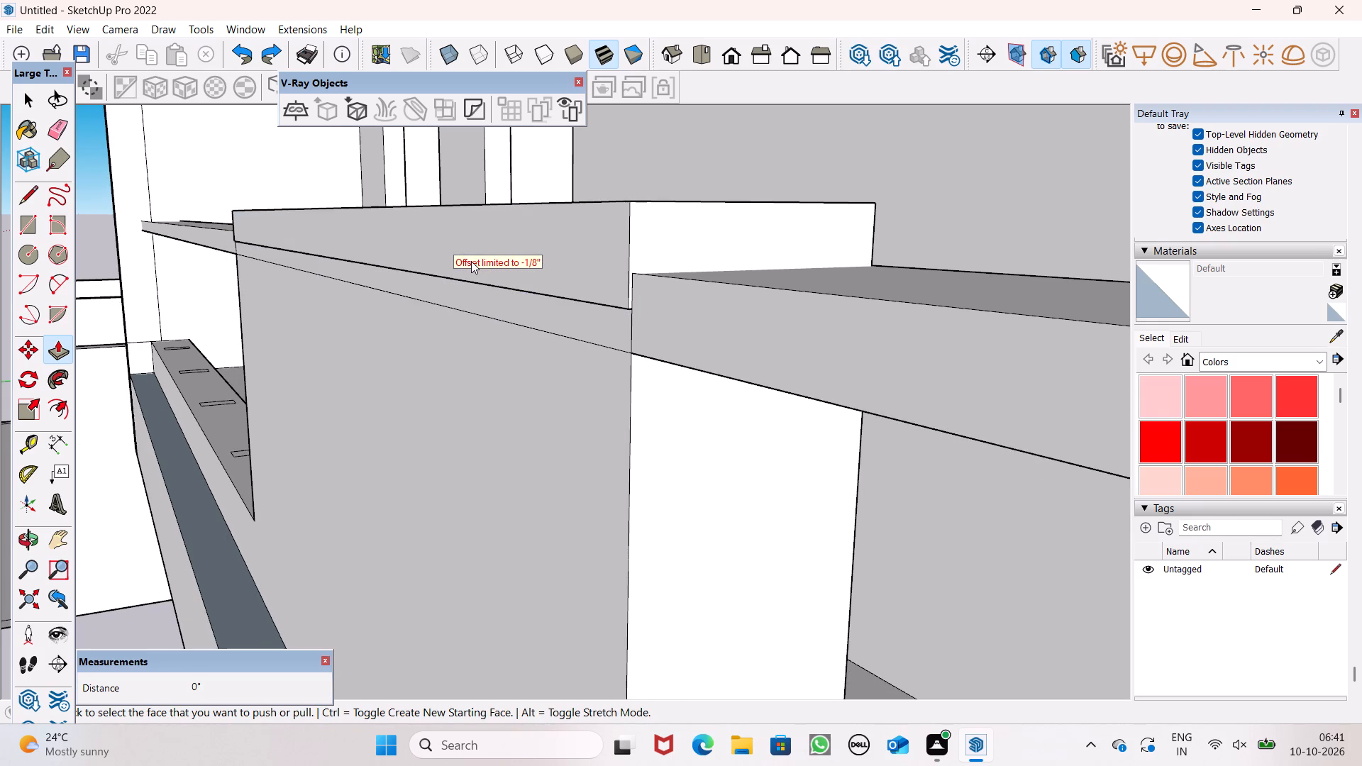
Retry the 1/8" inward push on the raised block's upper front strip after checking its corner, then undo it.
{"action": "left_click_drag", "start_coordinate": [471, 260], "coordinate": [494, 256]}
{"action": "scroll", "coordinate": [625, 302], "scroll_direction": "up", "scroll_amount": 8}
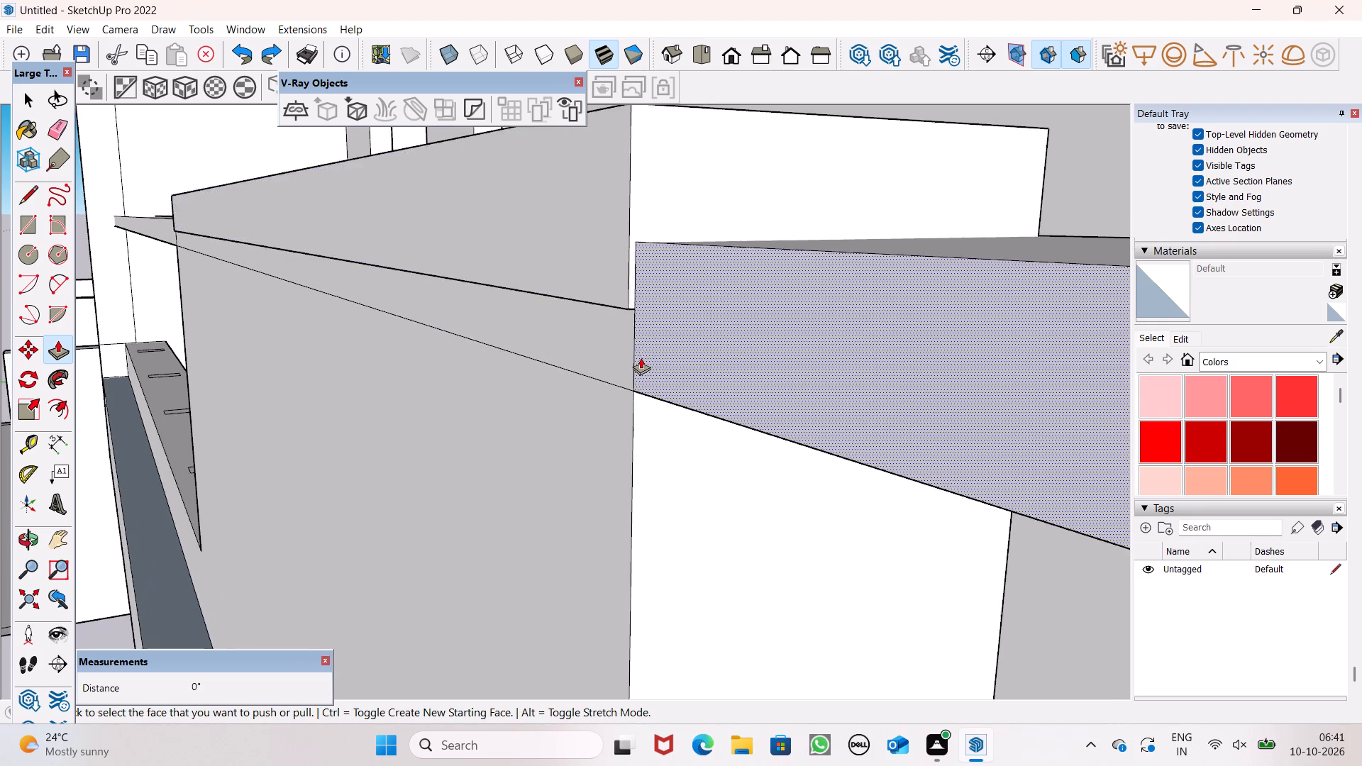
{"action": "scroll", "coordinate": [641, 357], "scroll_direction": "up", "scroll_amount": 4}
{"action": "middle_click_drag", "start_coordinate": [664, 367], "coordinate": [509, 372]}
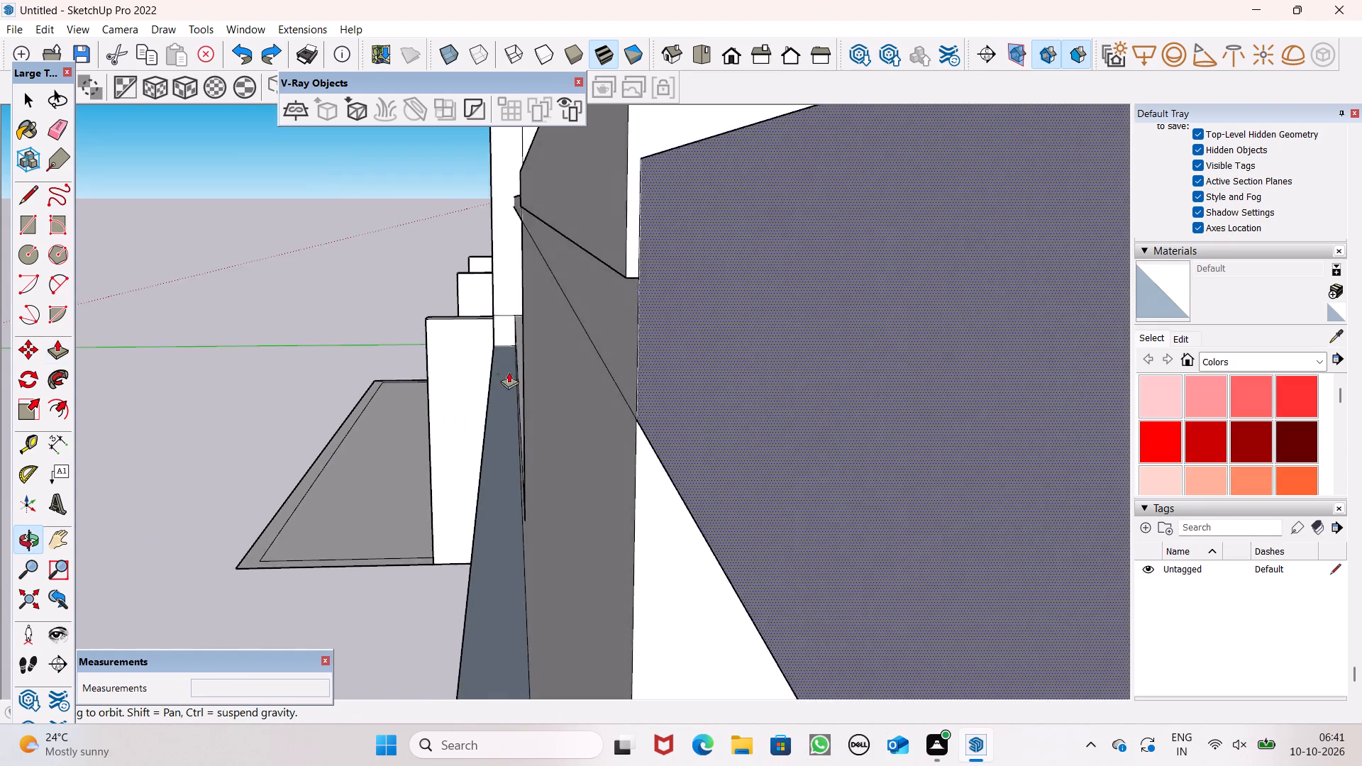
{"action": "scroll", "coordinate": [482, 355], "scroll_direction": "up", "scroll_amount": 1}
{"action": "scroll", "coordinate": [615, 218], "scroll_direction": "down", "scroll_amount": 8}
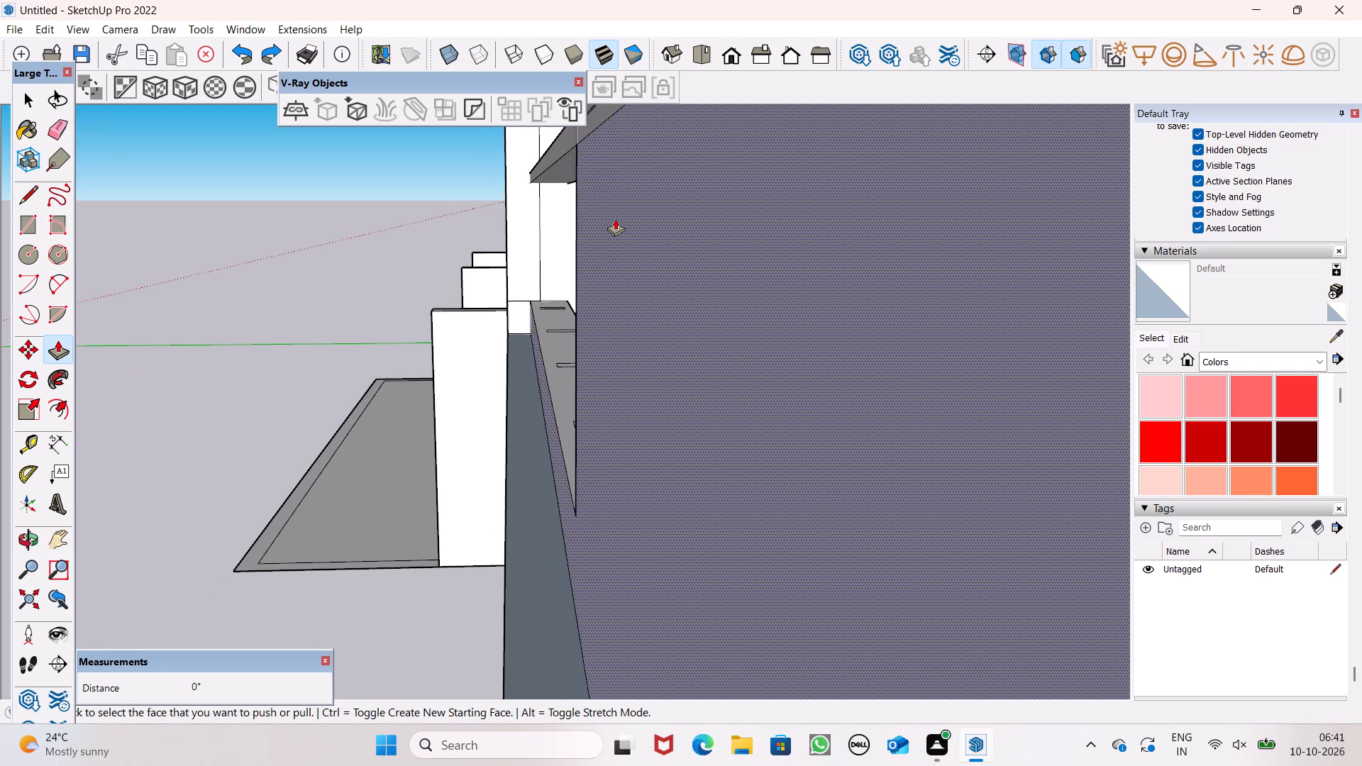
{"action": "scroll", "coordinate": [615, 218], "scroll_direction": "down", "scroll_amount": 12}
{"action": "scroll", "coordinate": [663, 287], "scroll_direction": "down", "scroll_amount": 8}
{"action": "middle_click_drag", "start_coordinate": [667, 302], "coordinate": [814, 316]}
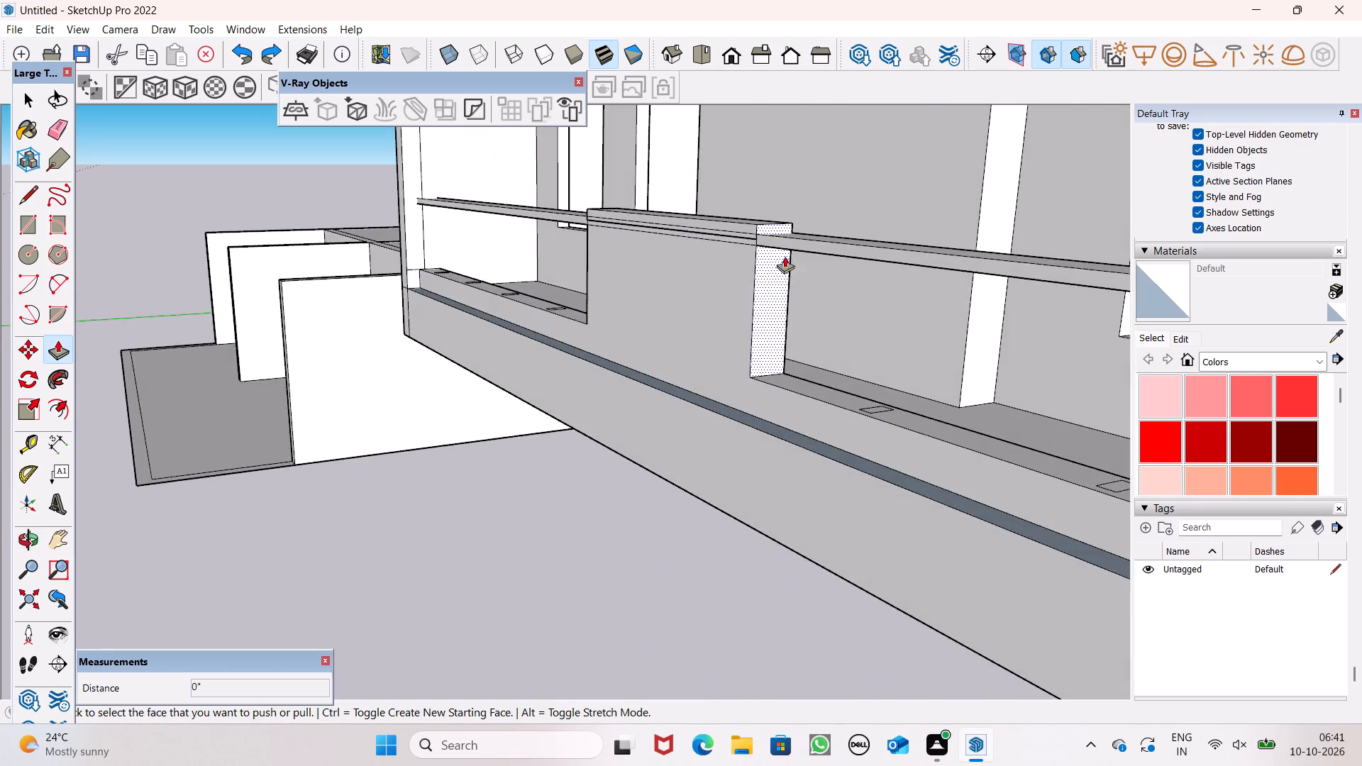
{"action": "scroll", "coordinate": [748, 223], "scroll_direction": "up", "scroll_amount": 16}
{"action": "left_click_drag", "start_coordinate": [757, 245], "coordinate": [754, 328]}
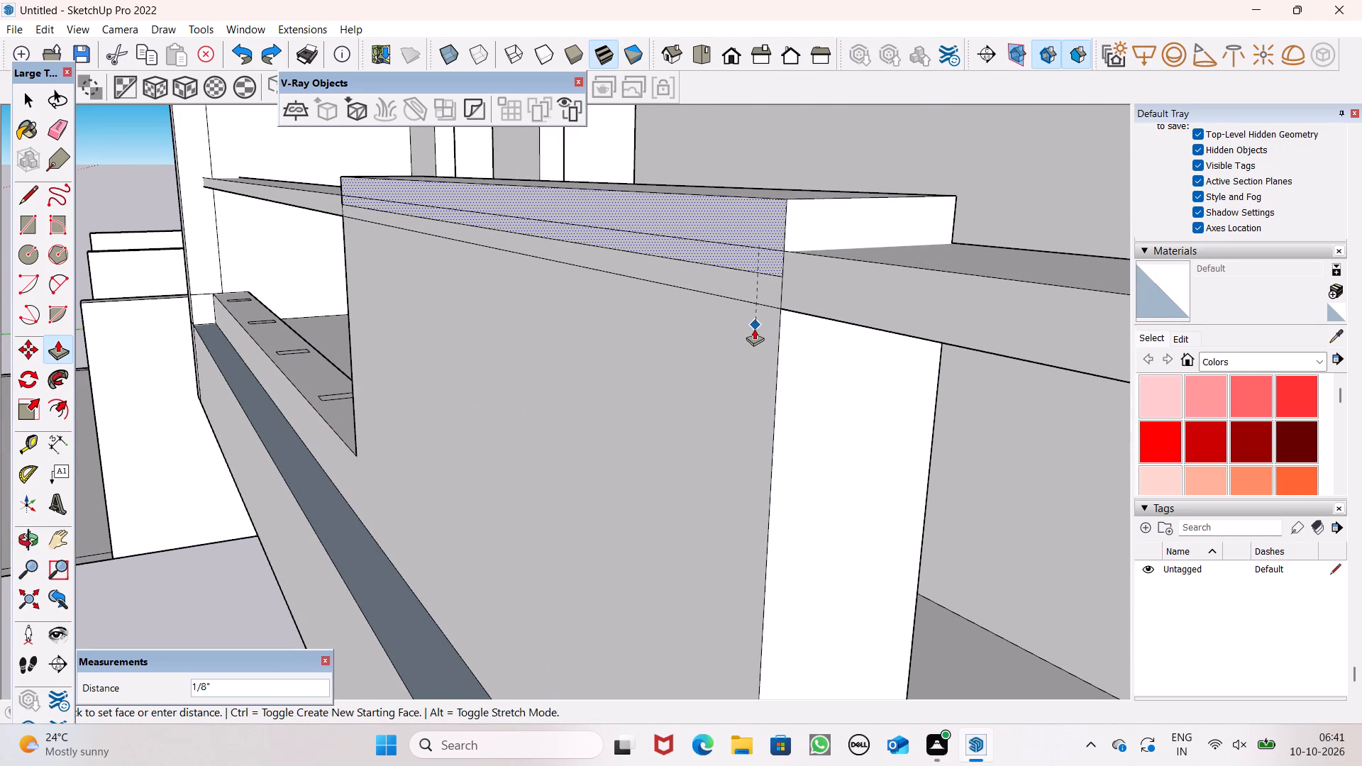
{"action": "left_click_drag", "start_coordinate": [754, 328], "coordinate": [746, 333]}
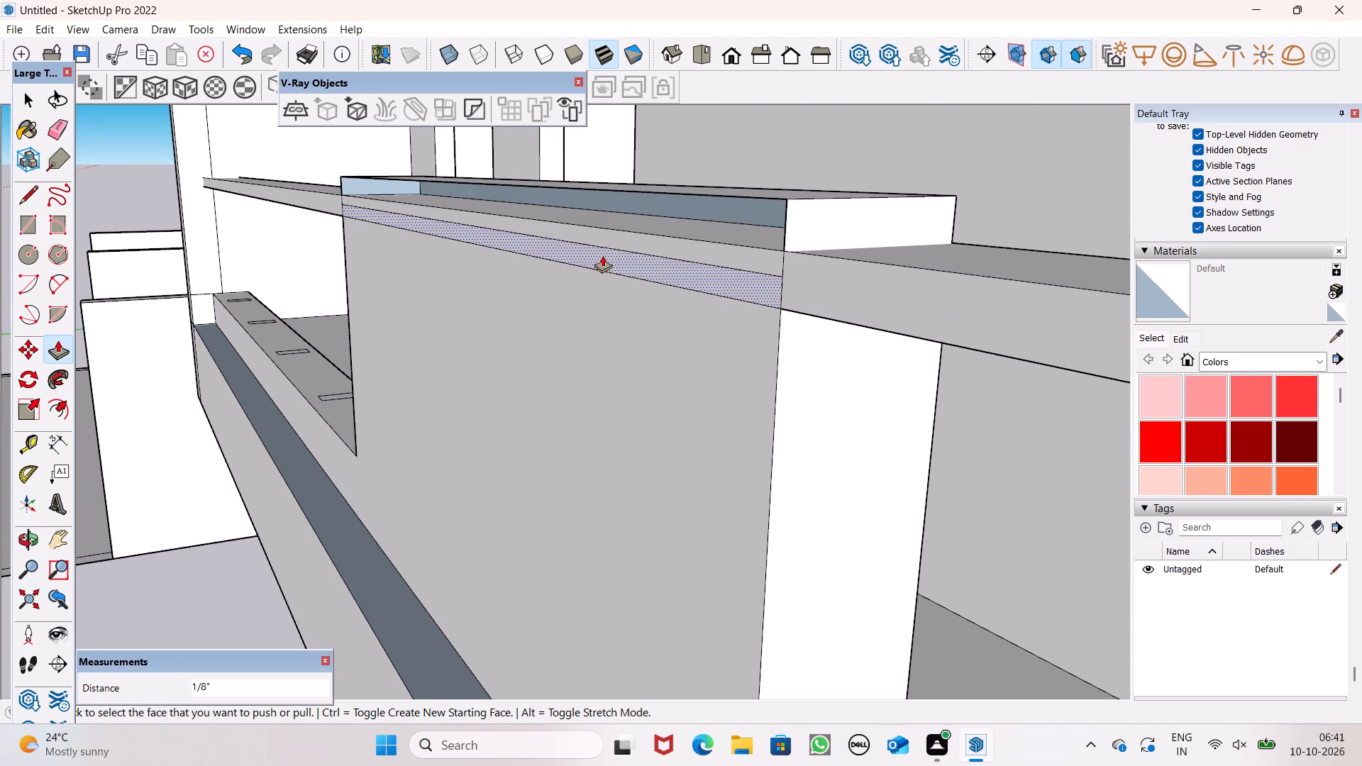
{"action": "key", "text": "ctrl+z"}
Push the upper strip of the raised block's front face inward 1/8", level with the face below.
{"action": "scroll", "coordinate": [602, 233], "scroll_direction": "down", "scroll_amount": 6}
{"action": "left_click_drag", "start_coordinate": [635, 227], "coordinate": [637, 272]}
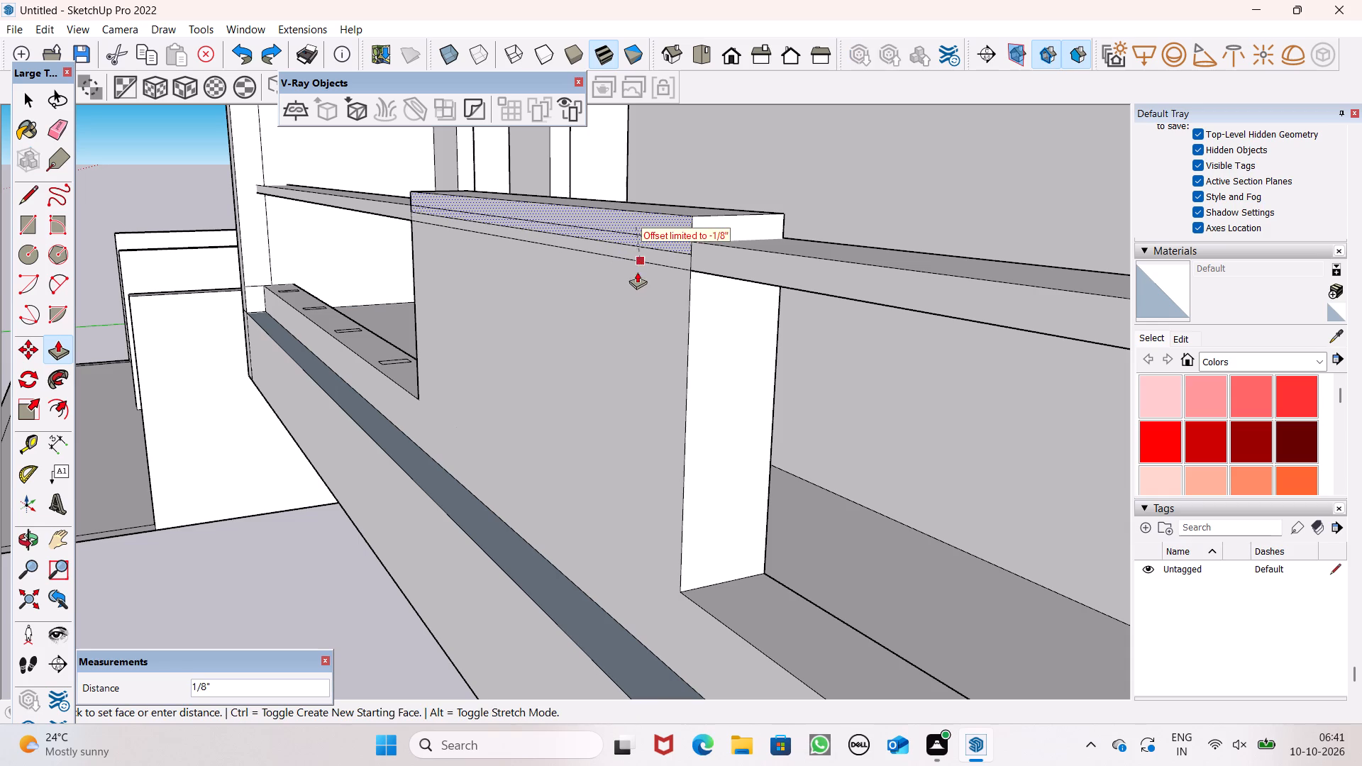
{"action": "left_click_drag", "start_coordinate": [637, 272], "coordinate": [632, 287]}
Draw a rectangle across the opening at the top of the raised block's front to close it with a face.
{"action": "scroll", "coordinate": [494, 226], "scroll_direction": "down", "scroll_amount": 7}
{"action": "middle_click_drag", "start_coordinate": [507, 243], "coordinate": [804, 246]}
{"action": "scroll", "coordinate": [780, 237], "scroll_direction": "up", "scroll_amount": 2}
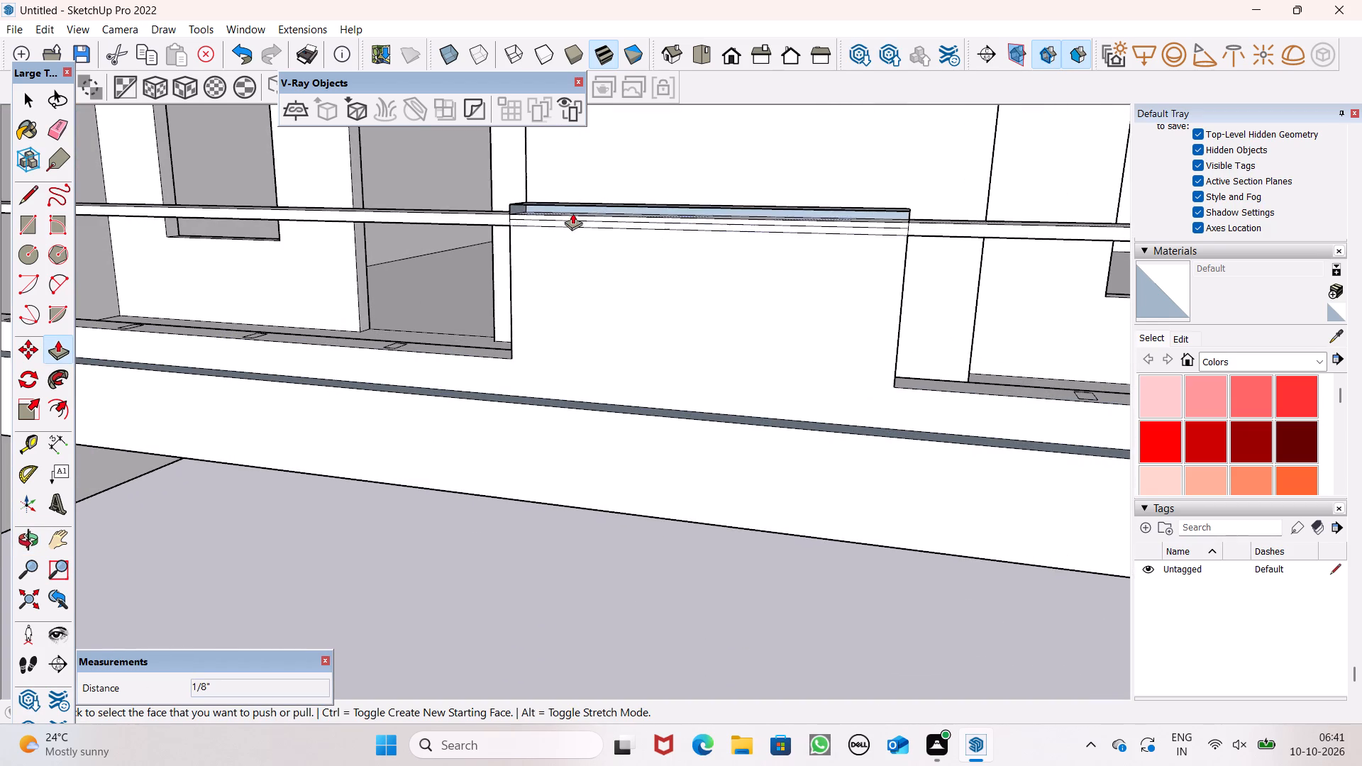
{"action": "left_click_drag", "start_coordinate": [23, 220], "coordinate": [40, 221]}
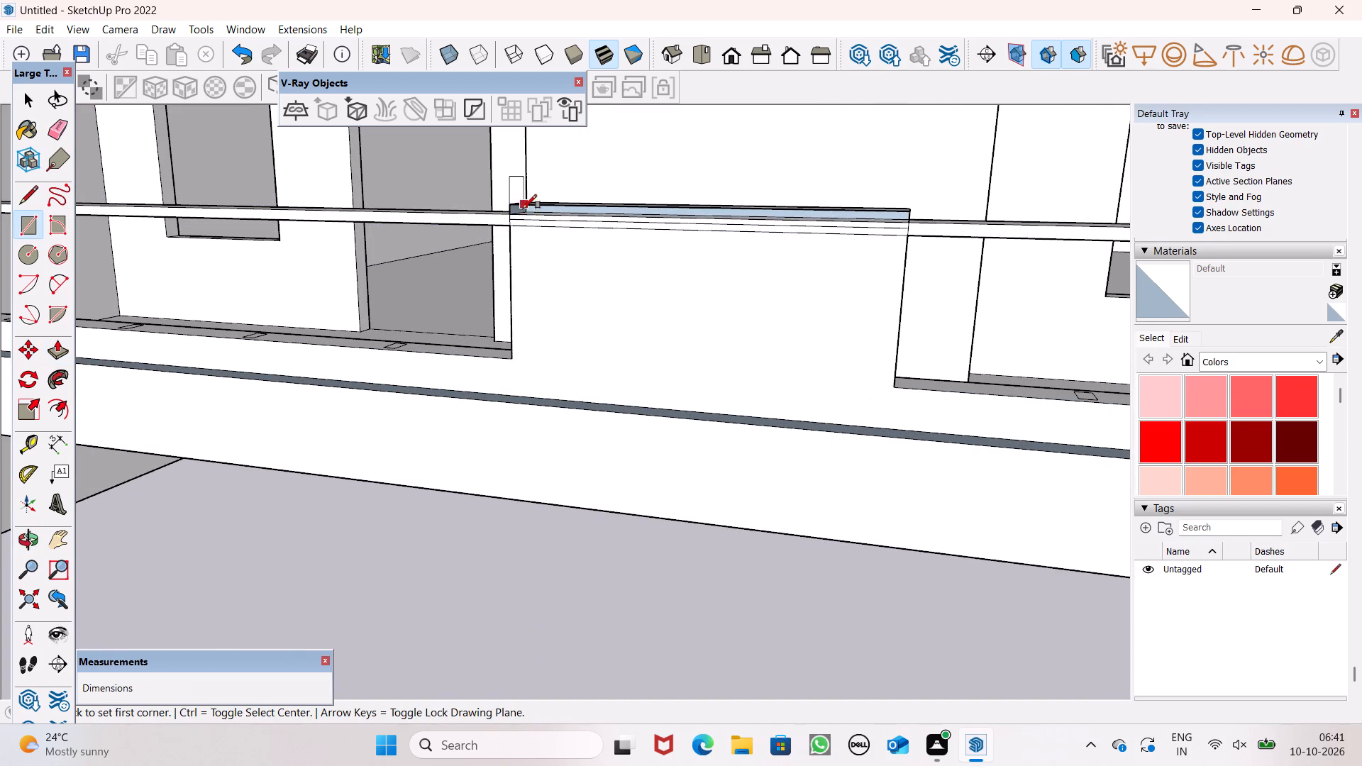
{"action": "left_click_drag", "start_coordinate": [506, 208], "coordinate": [523, 208]}
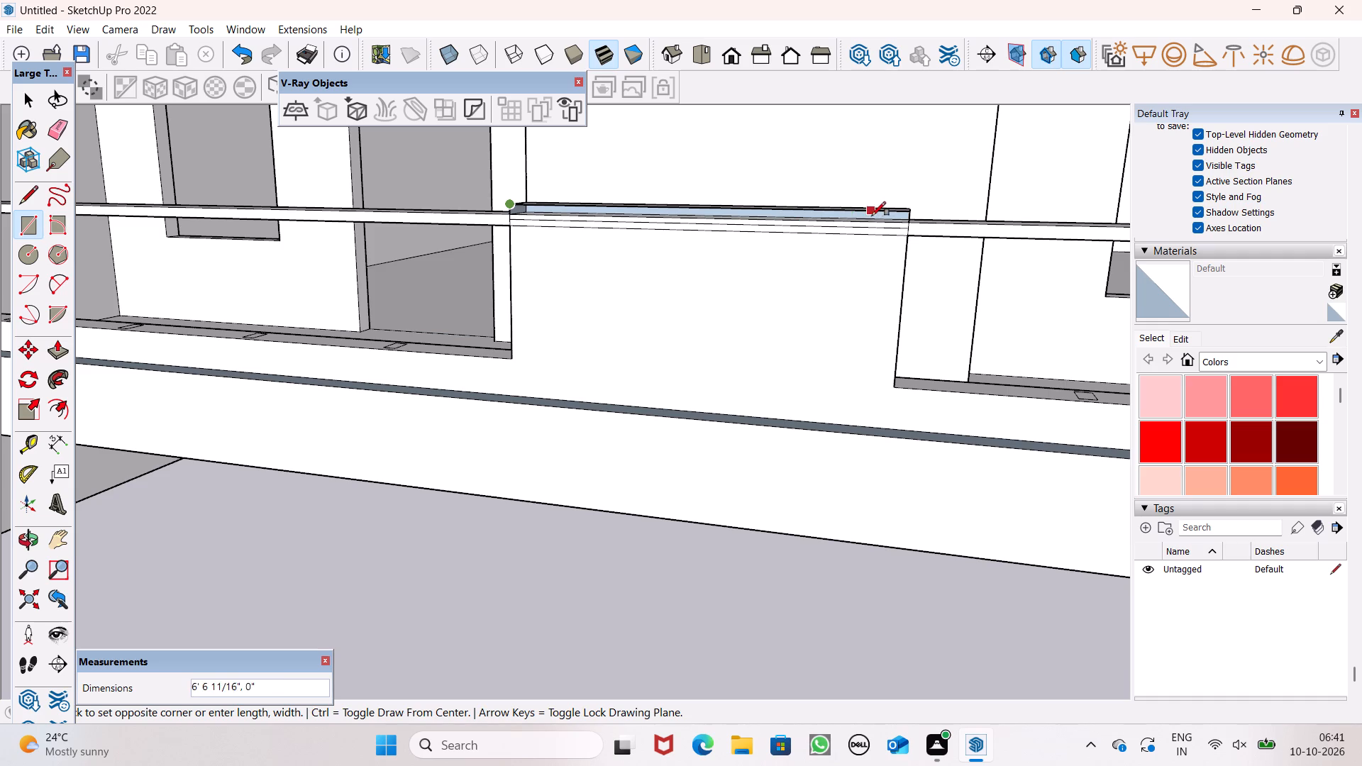
{"action": "left_click", "coordinate": [909, 221]}
{"action": "key", "text": "space"}
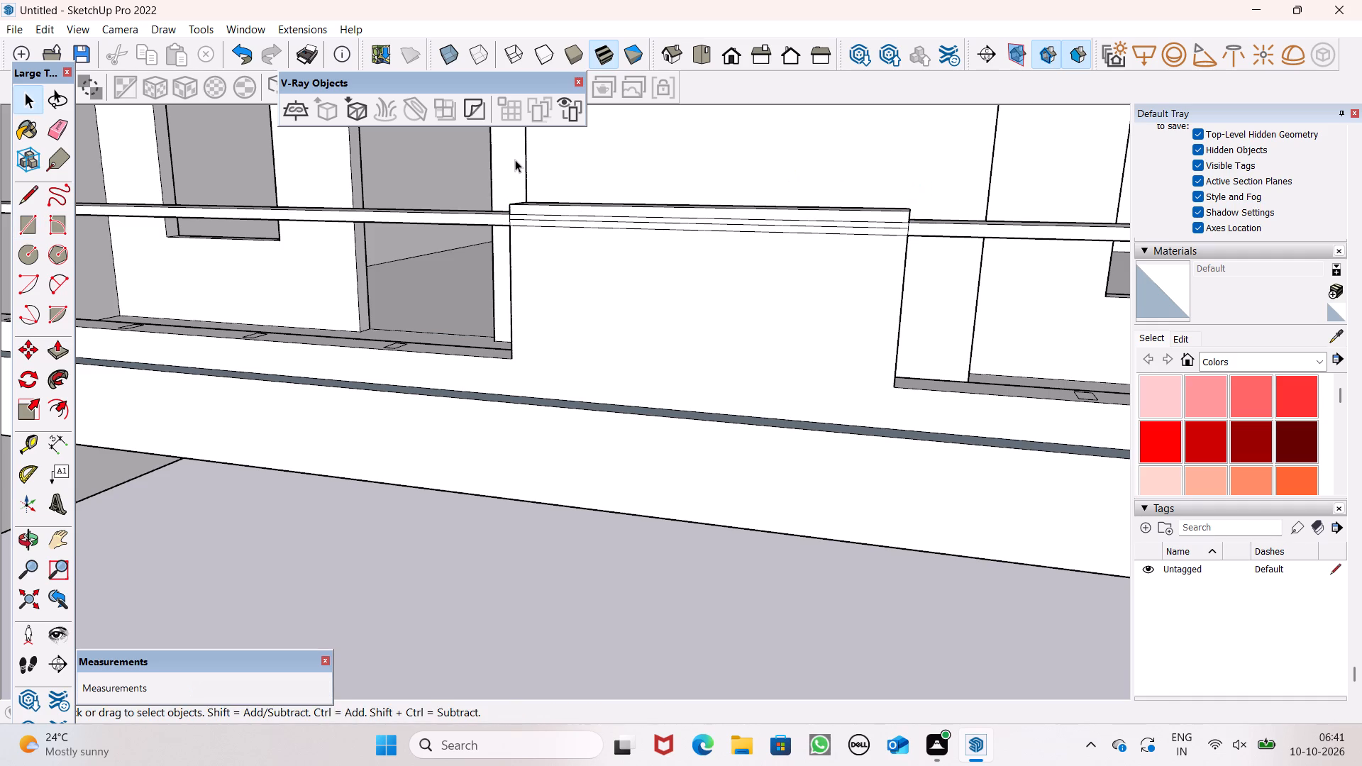
Erase the horizontal strip lines across the upper front face of the raised block.
{"action": "left_click", "coordinate": [51, 119]}
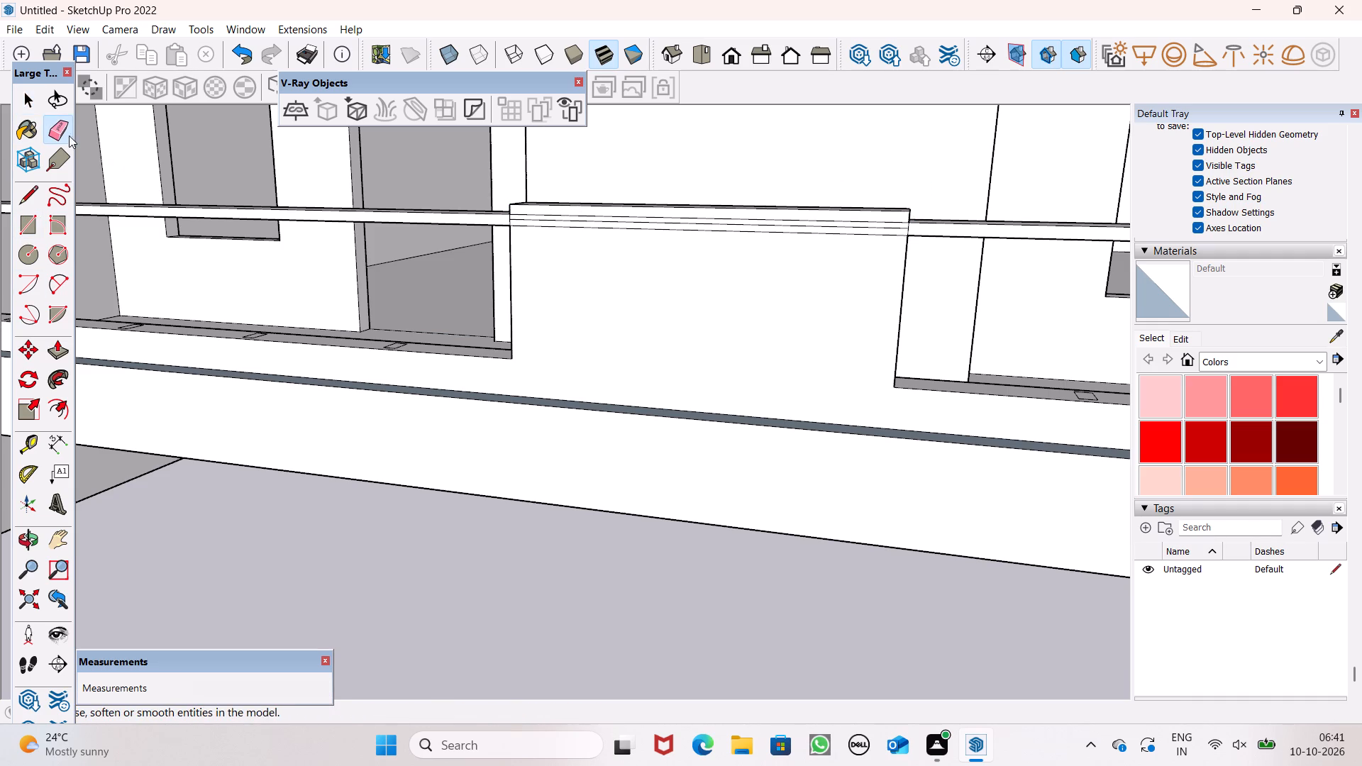
{"action": "scroll", "coordinate": [690, 241], "scroll_direction": "up", "scroll_amount": 5}
{"action": "left_click", "coordinate": [641, 196]}
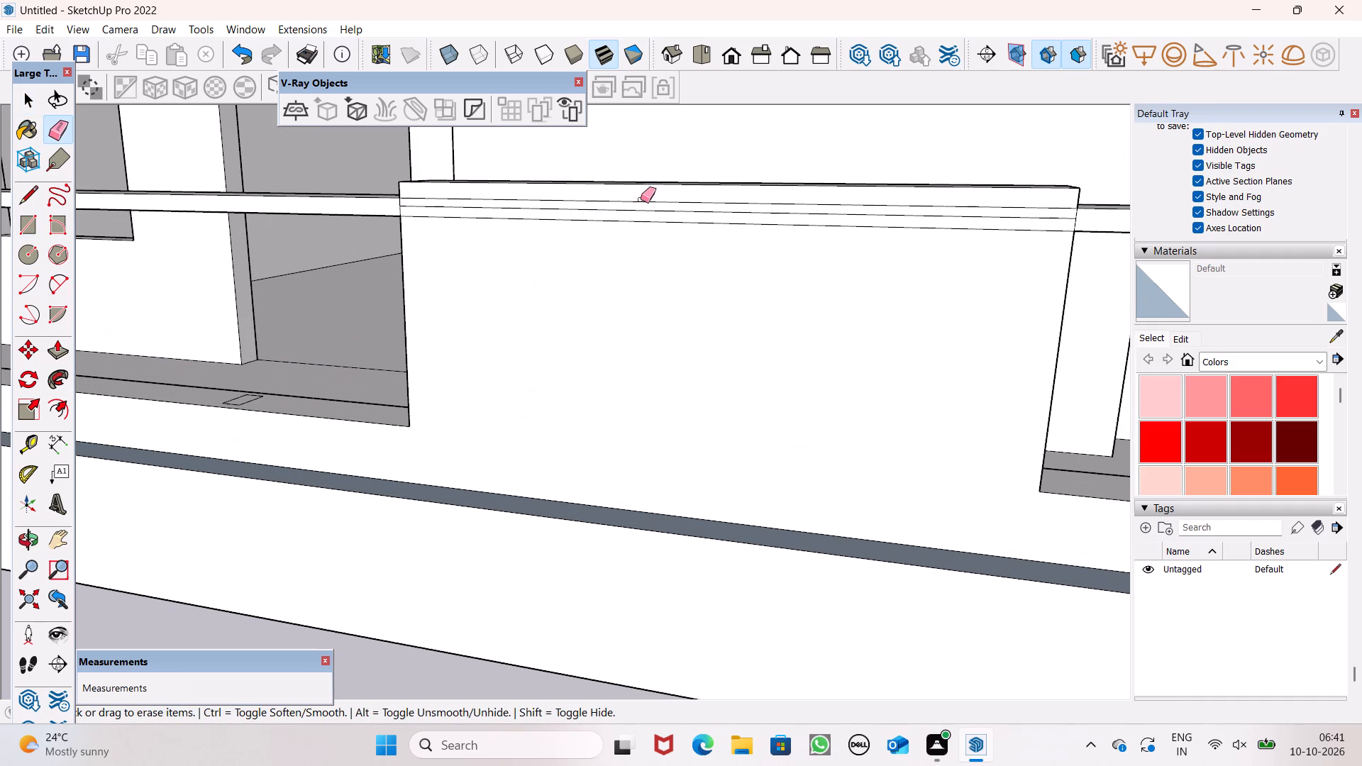
{"action": "left_click_drag", "start_coordinate": [569, 205], "coordinate": [573, 225]}
Examine the whole balcony from above, checking the rails on both sides of the raised block.
{"action": "scroll", "coordinate": [443, 191], "scroll_direction": "down", "scroll_amount": 5}
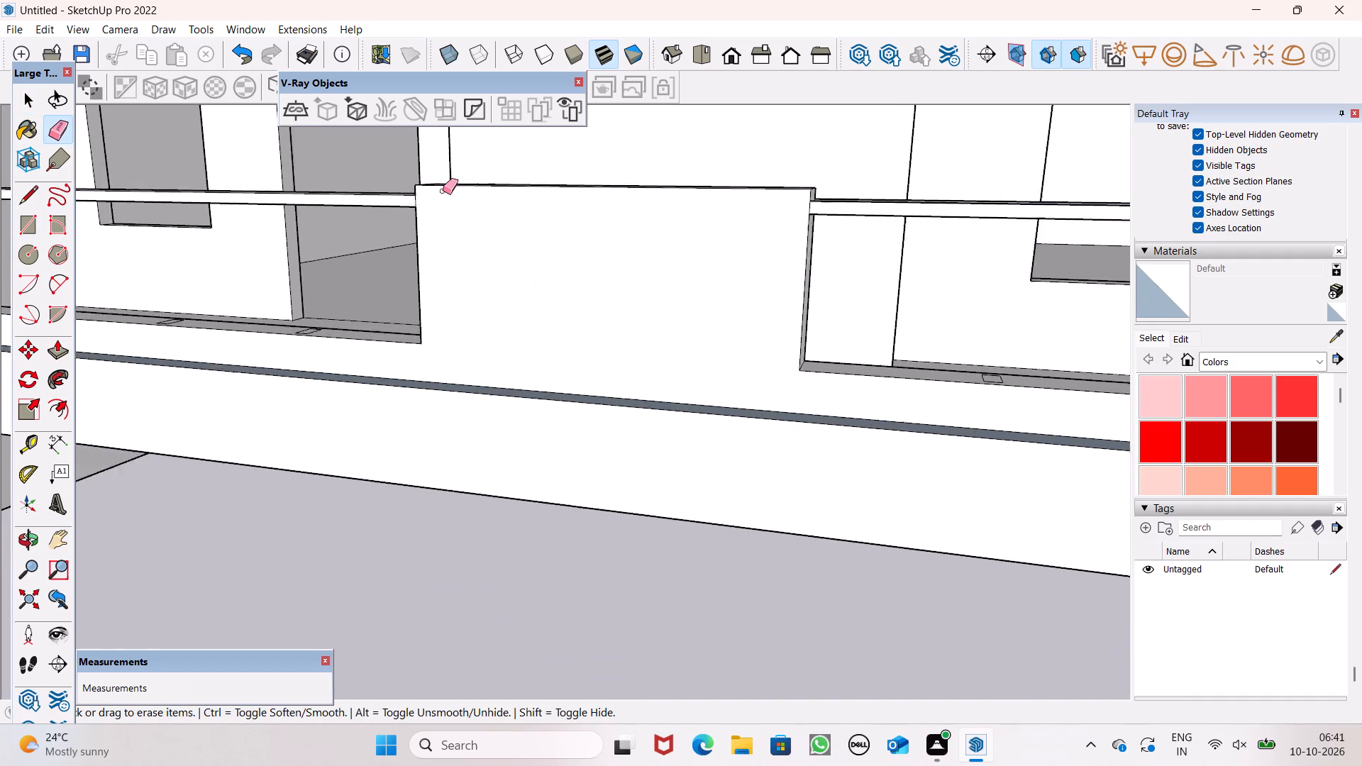
{"action": "scroll", "coordinate": [443, 191], "scroll_direction": "down", "scroll_amount": 12}
{"action": "middle_click_drag", "start_coordinate": [397, 321], "coordinate": [447, 465]}
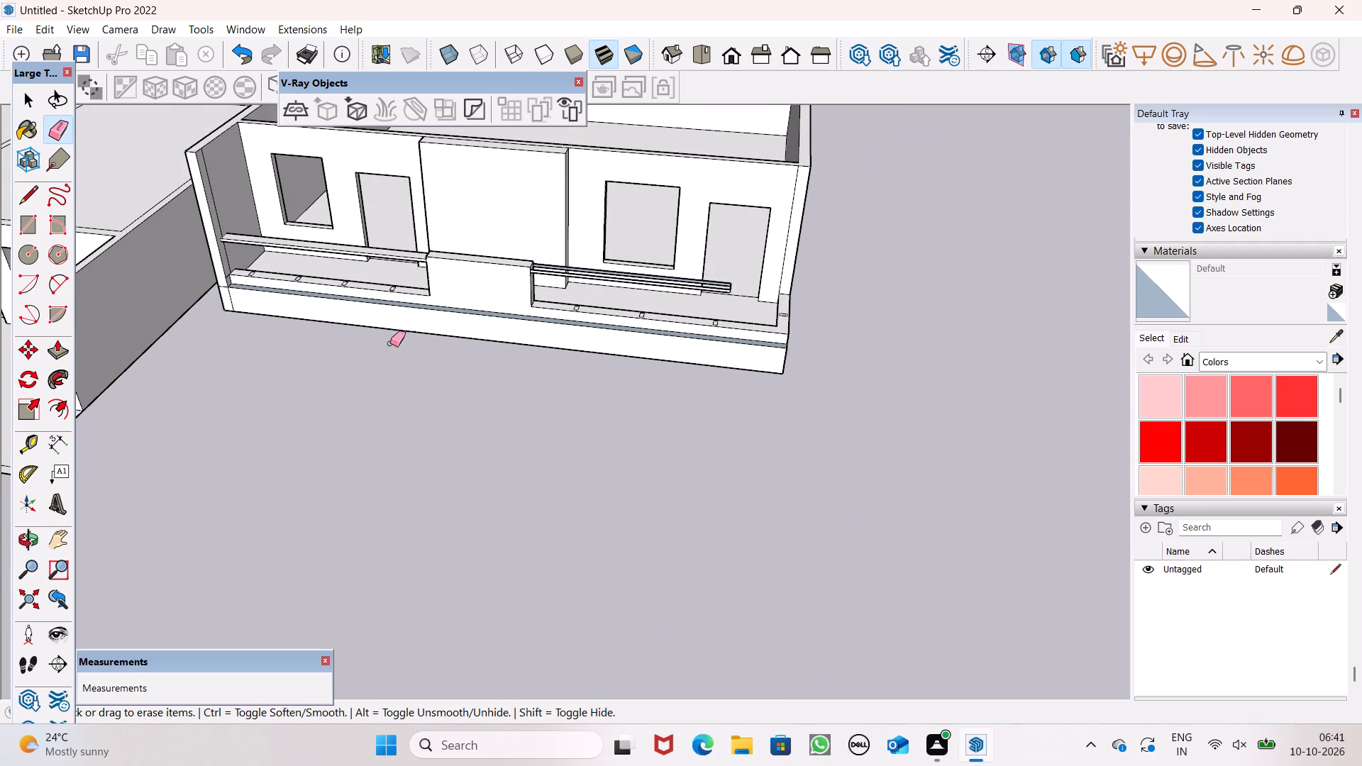
{"action": "scroll", "coordinate": [494, 330], "scroll_direction": "down", "scroll_amount": 1}
{"action": "middle_click_drag", "start_coordinate": [581, 308], "coordinate": [574, 496]}
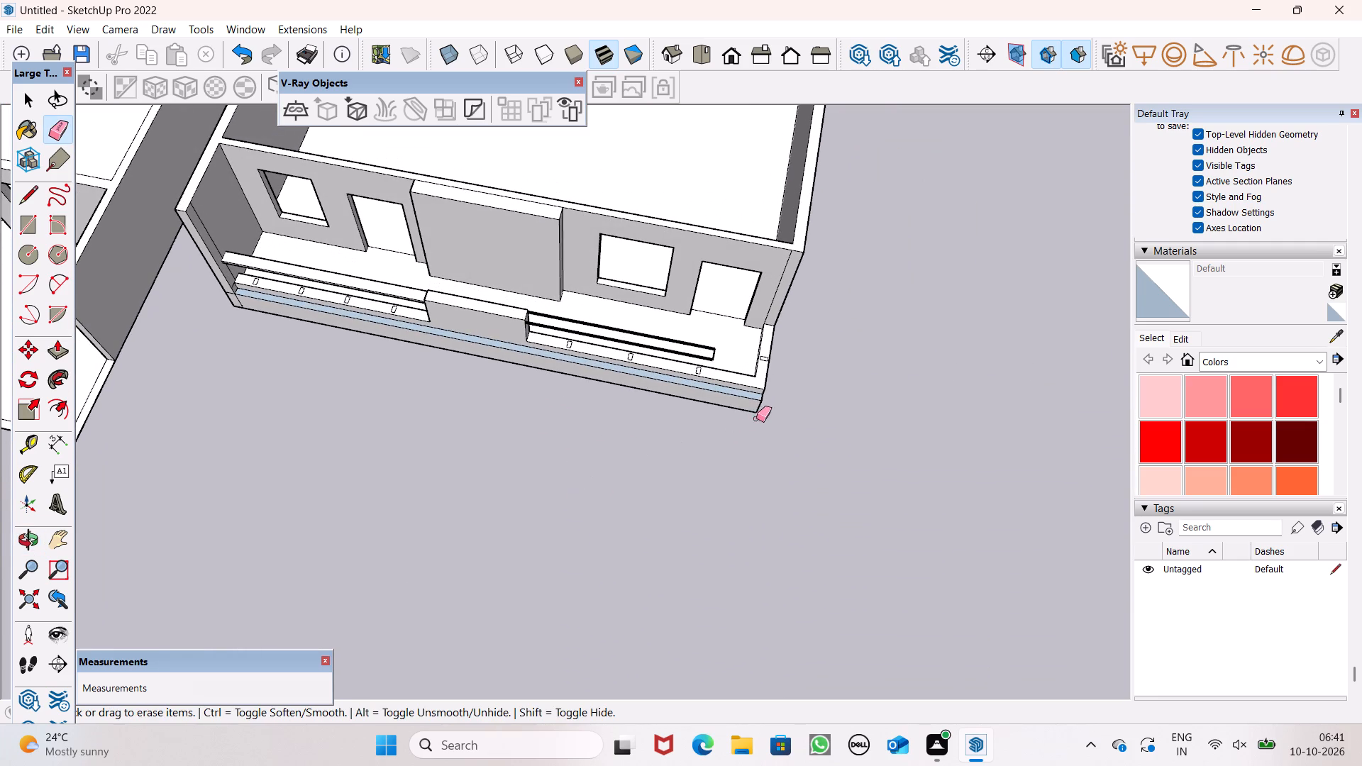
{"action": "middle_click_drag", "start_coordinate": [762, 407], "coordinate": [769, 404]}
Draw a rectangle about 11/16" by 10 1/16" at the right-hand rail's end beside the raised block to close the rail's open top.
{"action": "scroll", "coordinate": [24, 430], "scroll_direction": "up", "scroll_amount": 1}
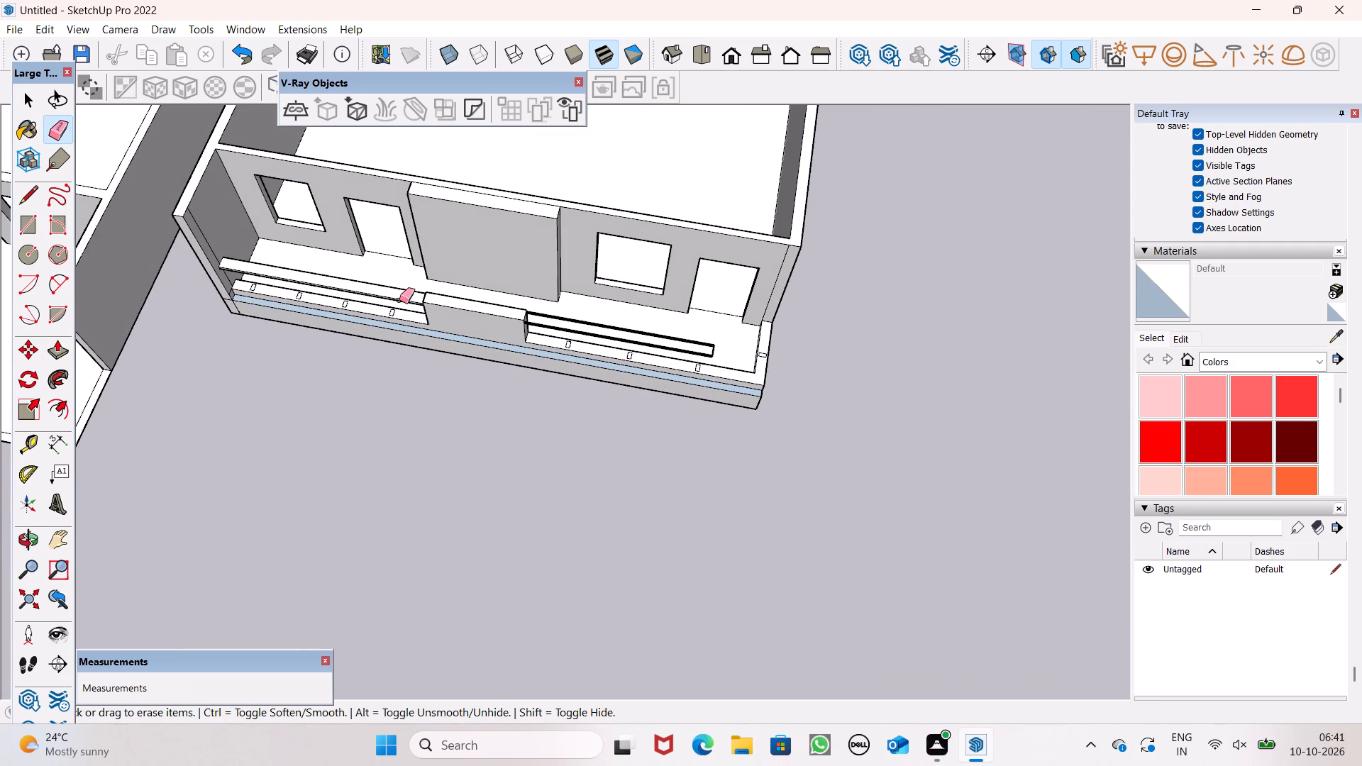
{"action": "scroll", "coordinate": [732, 348], "scroll_direction": "up", "scroll_amount": 2}
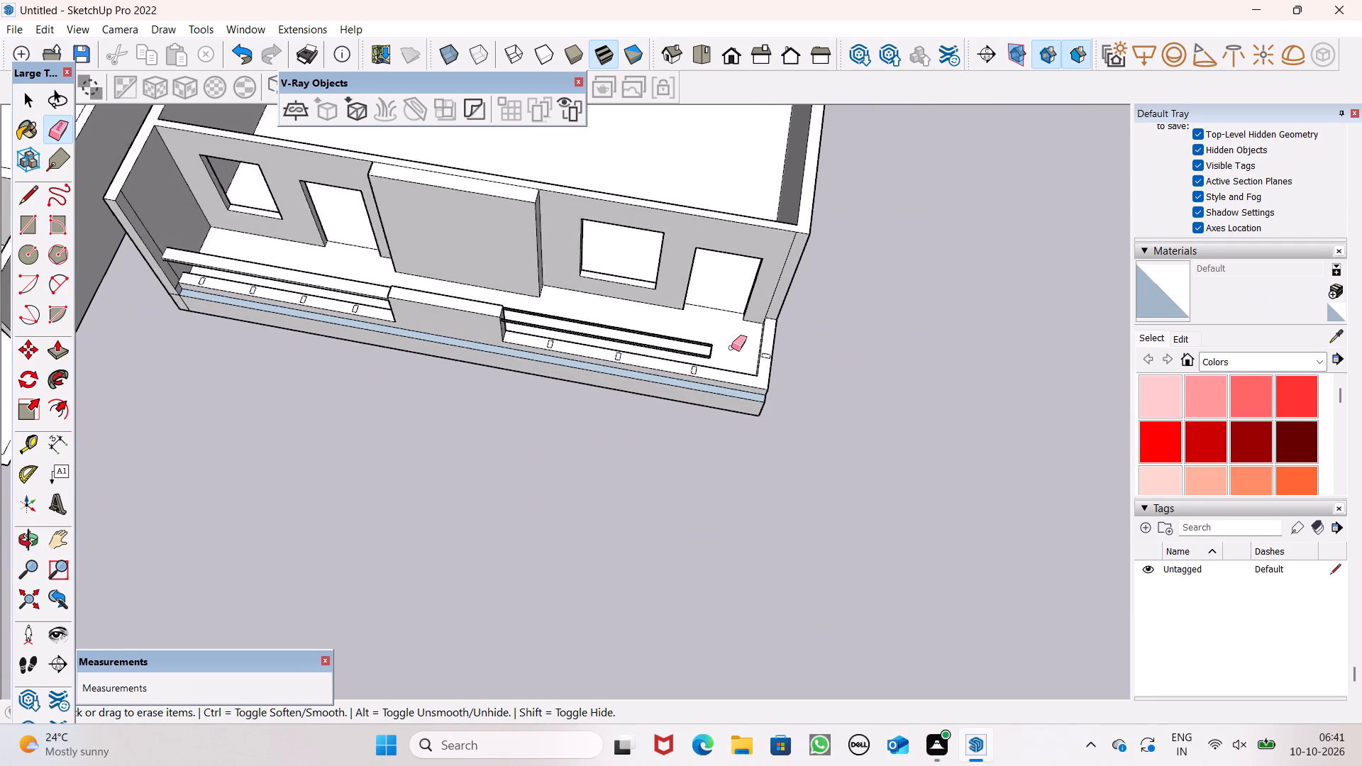
{"action": "scroll", "coordinate": [731, 348], "scroll_direction": "up", "scroll_amount": 5}
{"action": "middle_click_drag", "start_coordinate": [696, 352], "coordinate": [791, 340]}
{"action": "scroll", "coordinate": [451, 327], "scroll_direction": "up", "scroll_amount": 1}
{"action": "scroll", "coordinate": [246, 343], "scroll_direction": "up", "scroll_amount": 7}
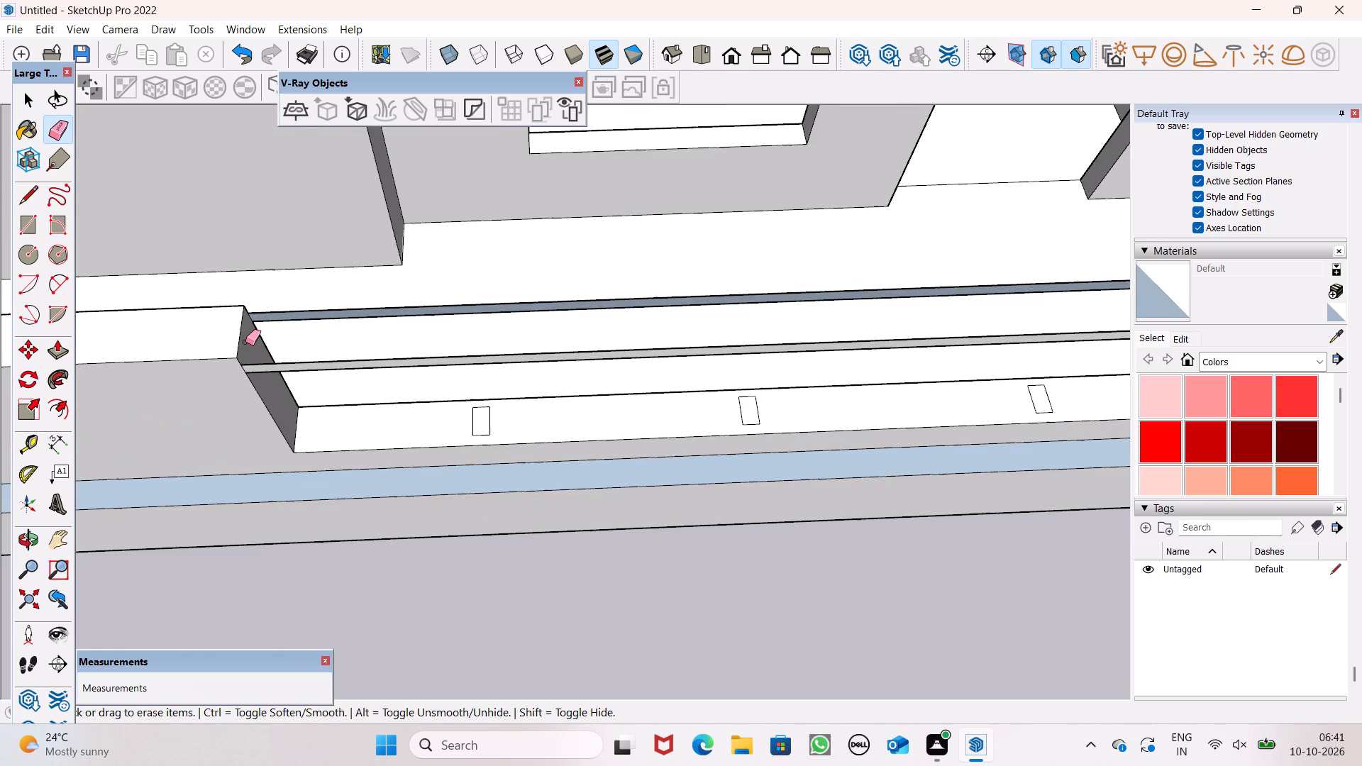
{"action": "left_click", "coordinate": [20, 228]}
{"action": "left_click_drag", "start_coordinate": [20, 228], "coordinate": [67, 228]}
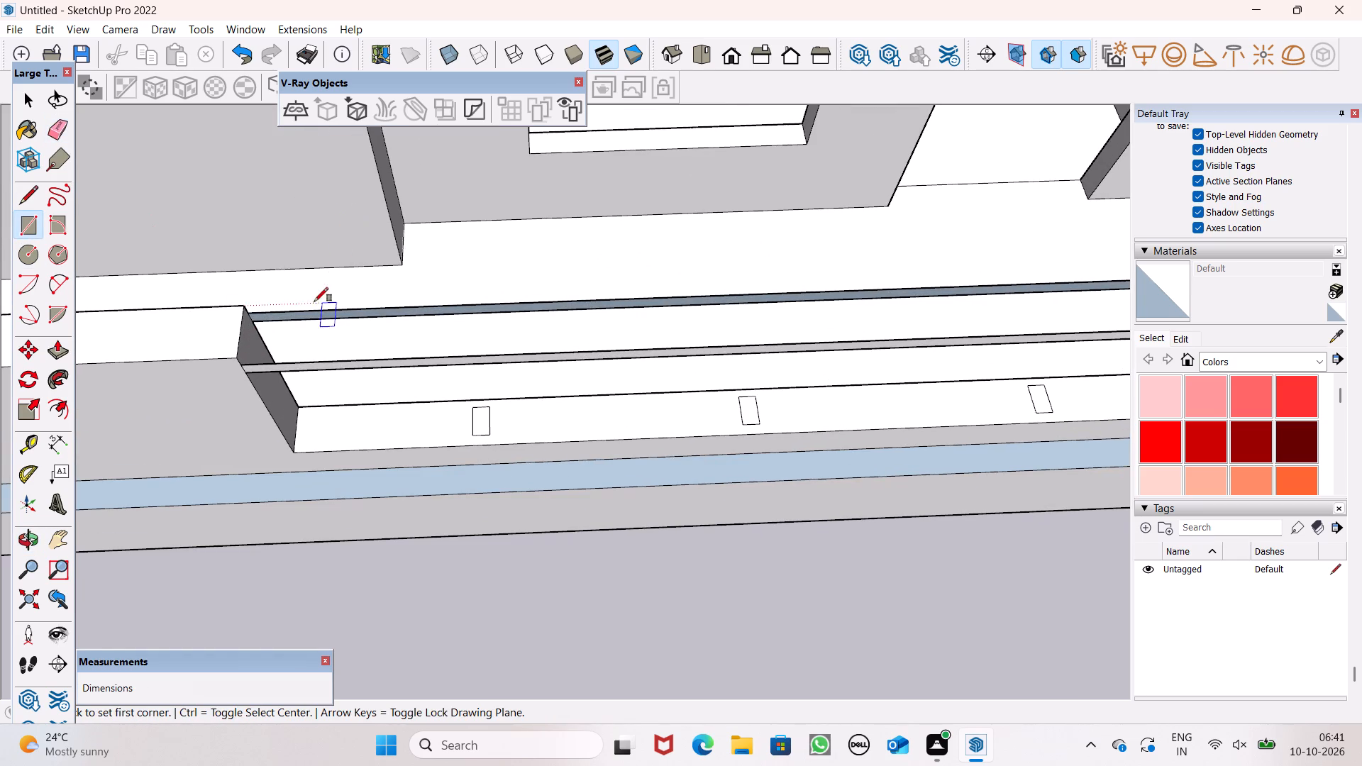
{"action": "scroll", "coordinate": [419, 307], "scroll_direction": "down", "scroll_amount": 5}
{"action": "middle_click_drag", "start_coordinate": [464, 327], "coordinate": [194, 411]}
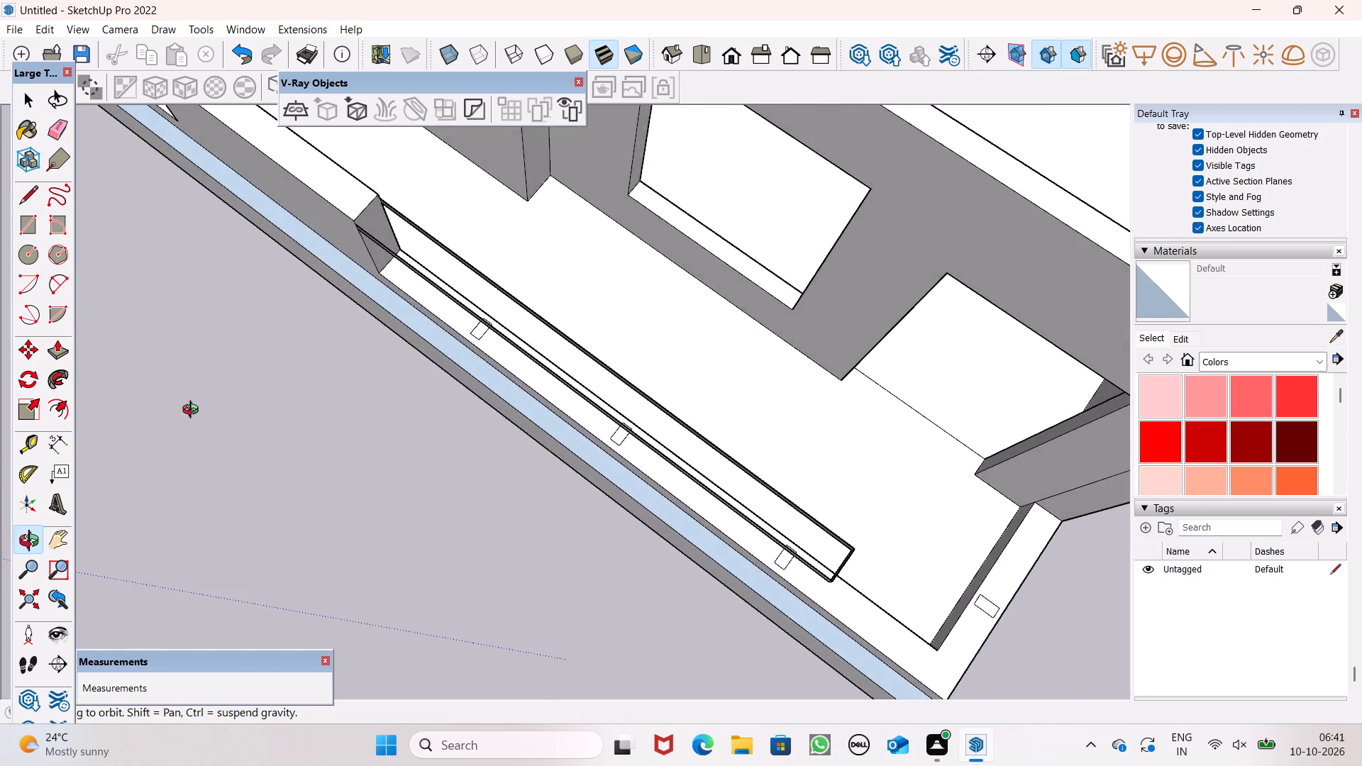
{"action": "middle_click_drag", "start_coordinate": [194, 411], "coordinate": [455, 295]}
{"action": "scroll", "coordinate": [291, 284], "scroll_direction": "up", "scroll_amount": 7}
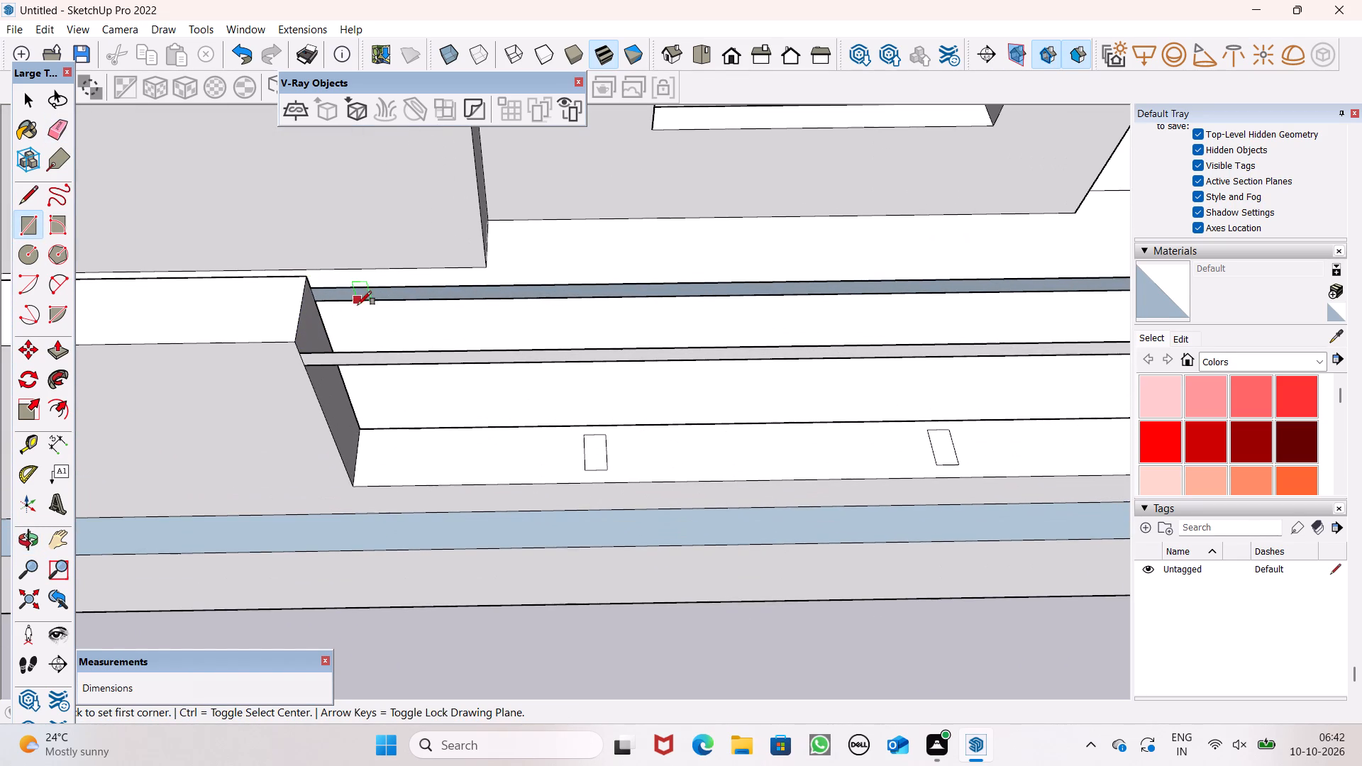
{"action": "left_click", "coordinate": [311, 284]}
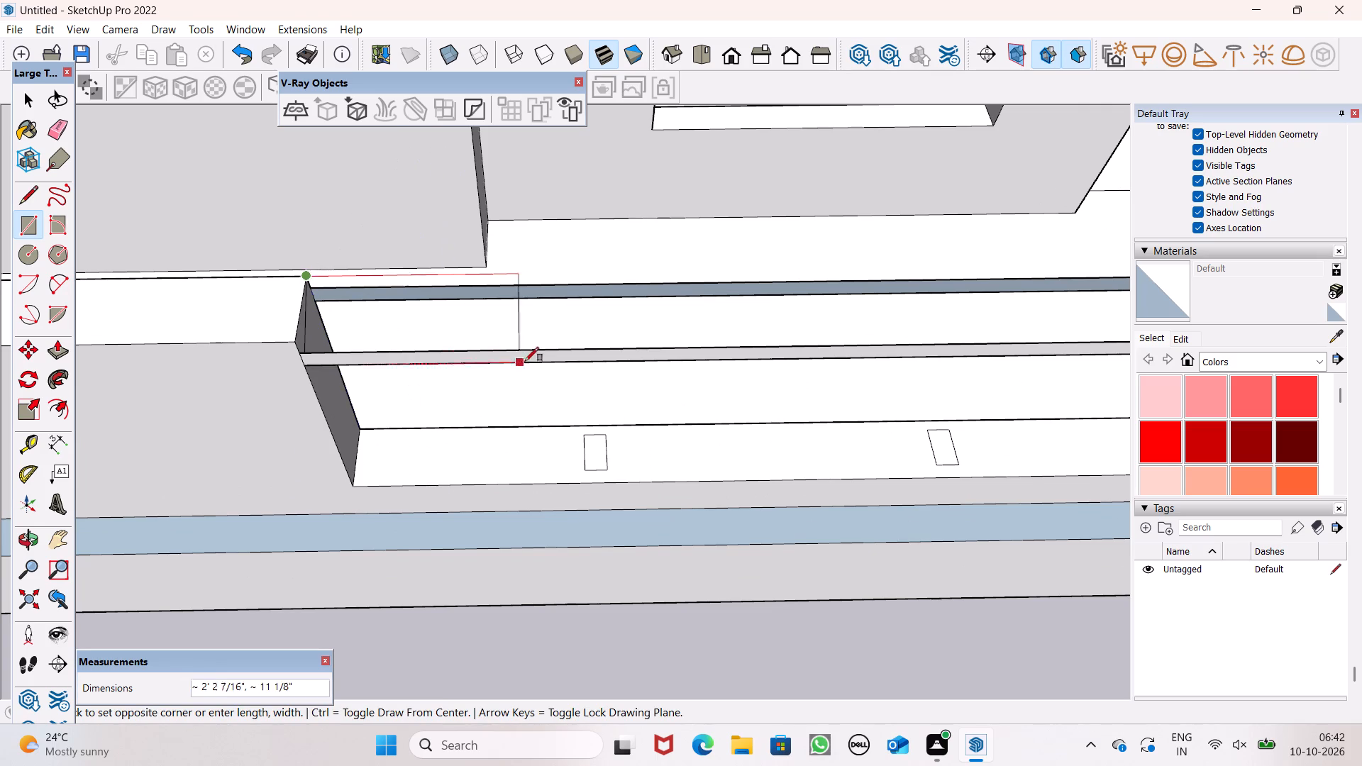
{"action": "key", "text": "space"}
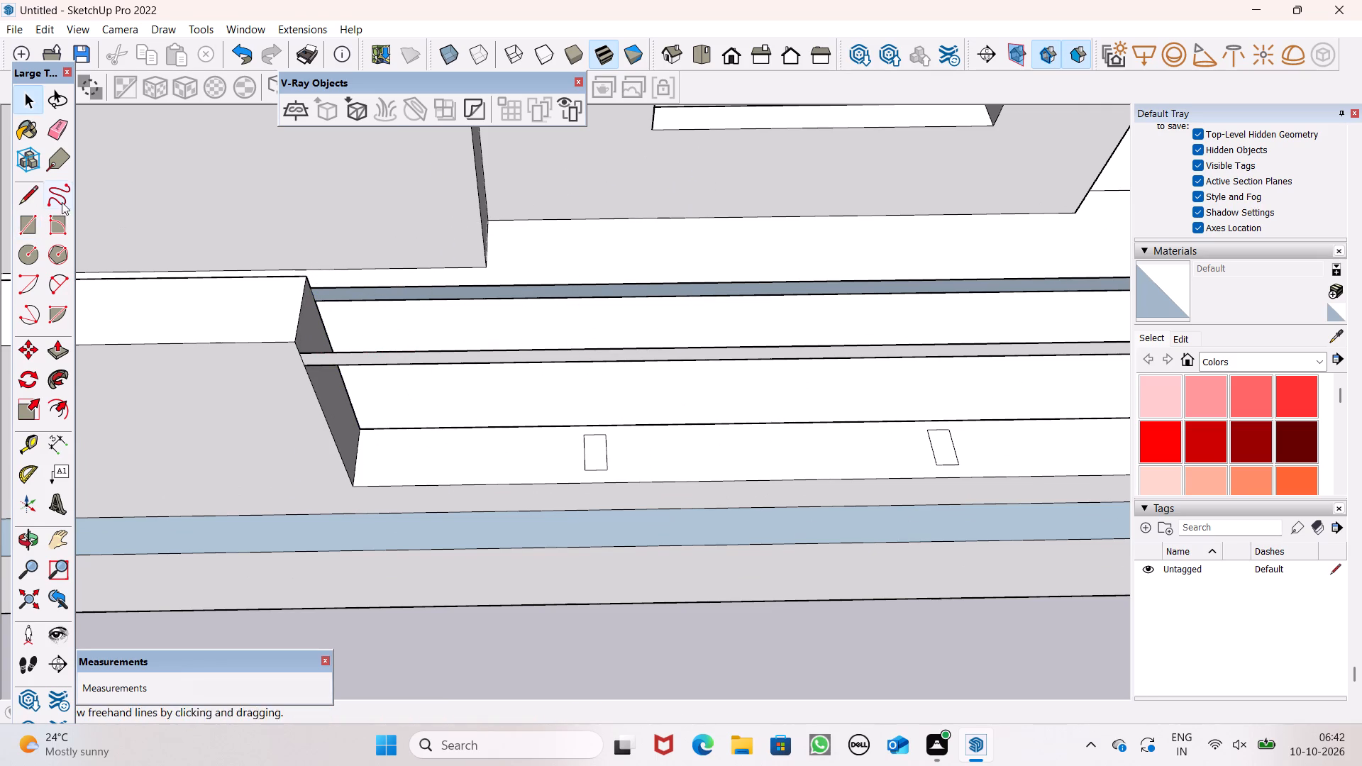
{"action": "left_click", "coordinate": [40, 219]}
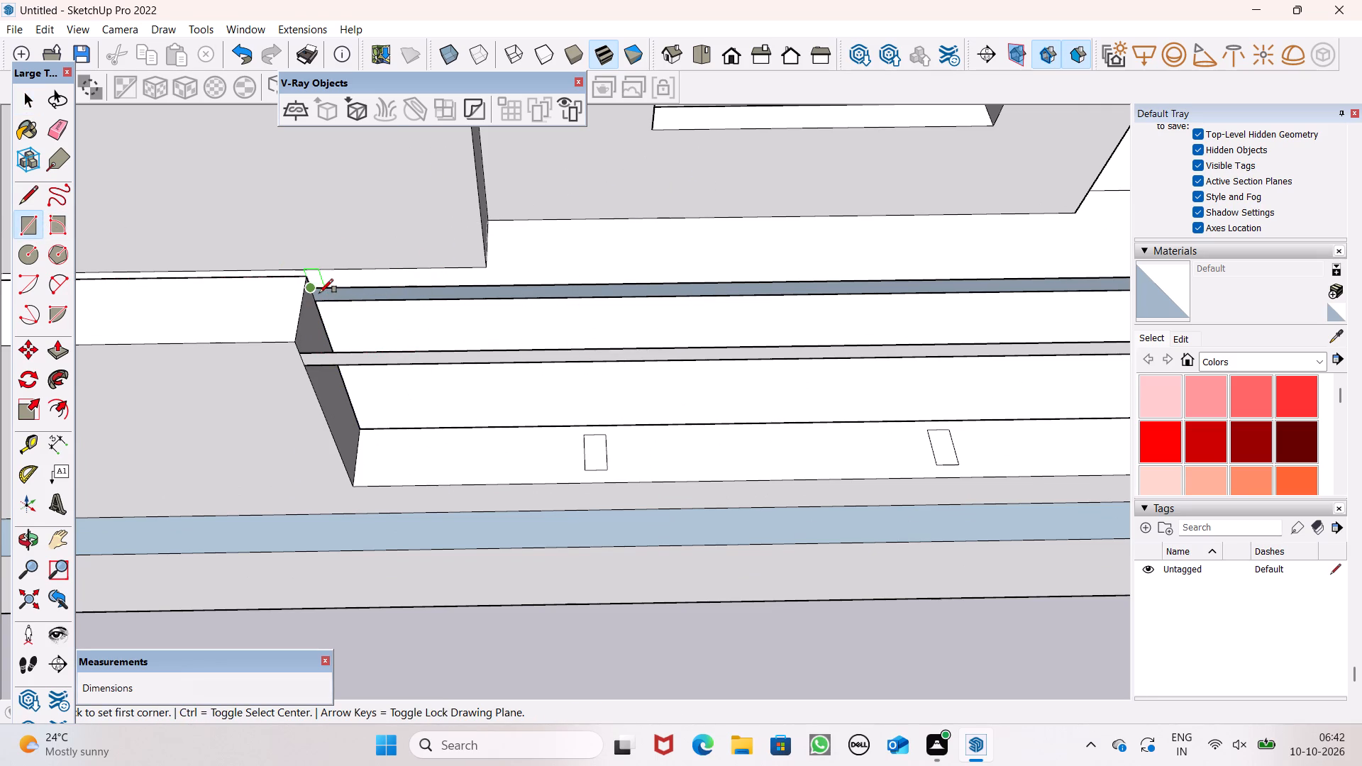
{"action": "scroll", "coordinate": [311, 316], "scroll_direction": "up", "scroll_amount": 8}
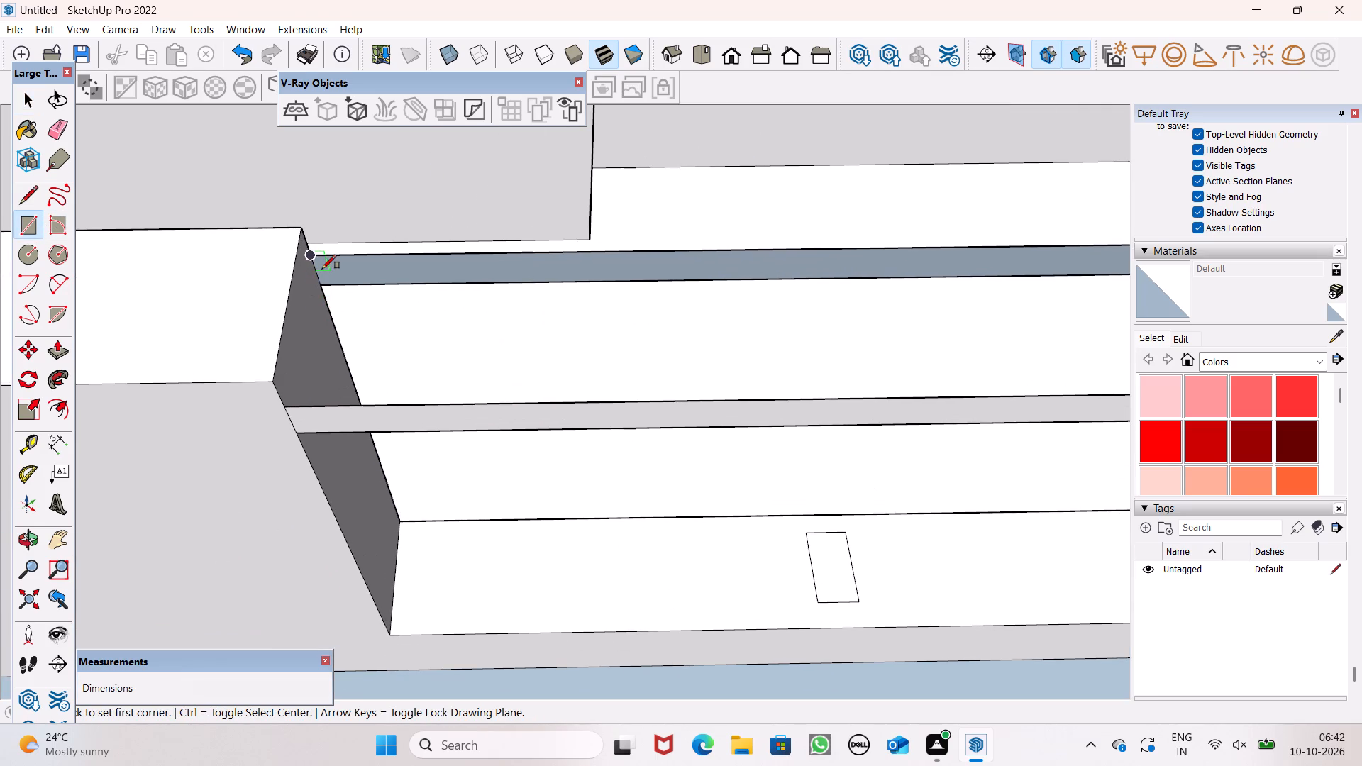
{"action": "left_click", "coordinate": [323, 255]}
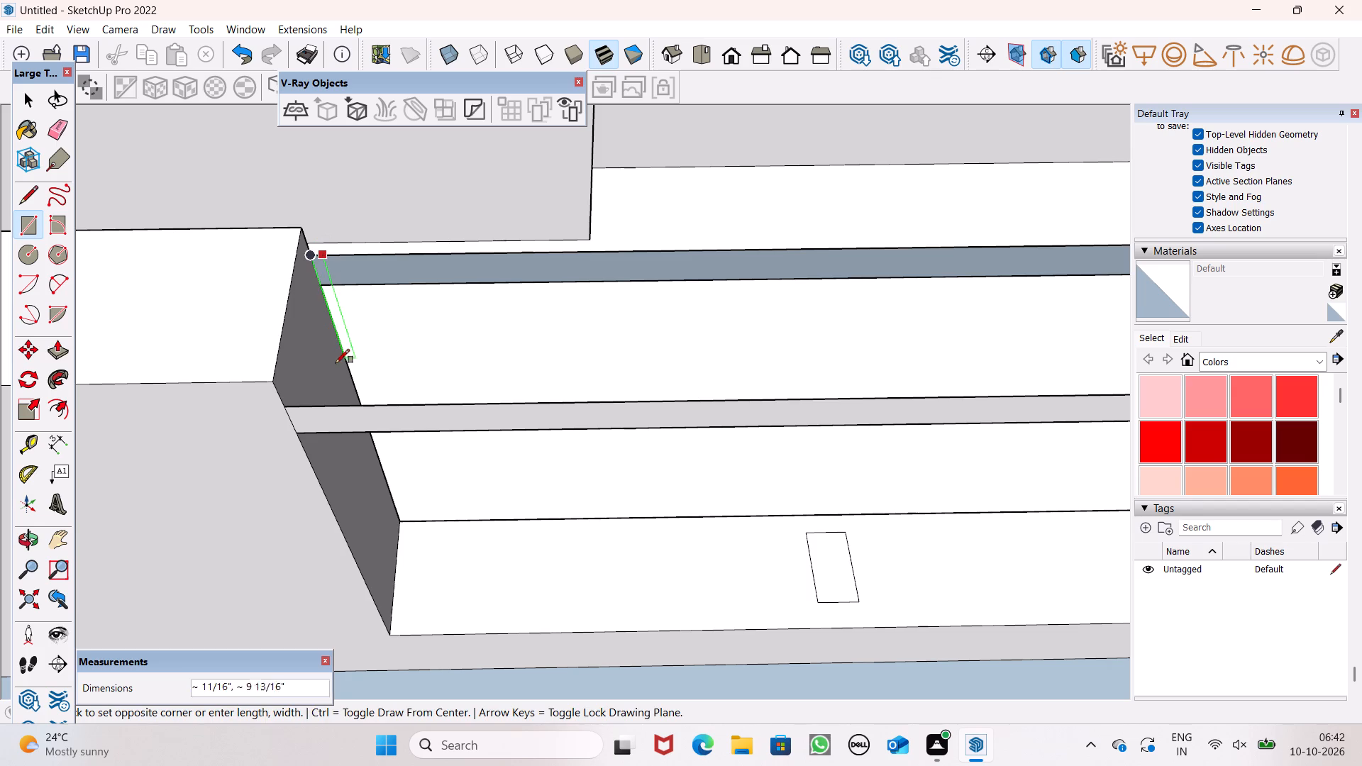
{"action": "left_click", "coordinate": [285, 407]}
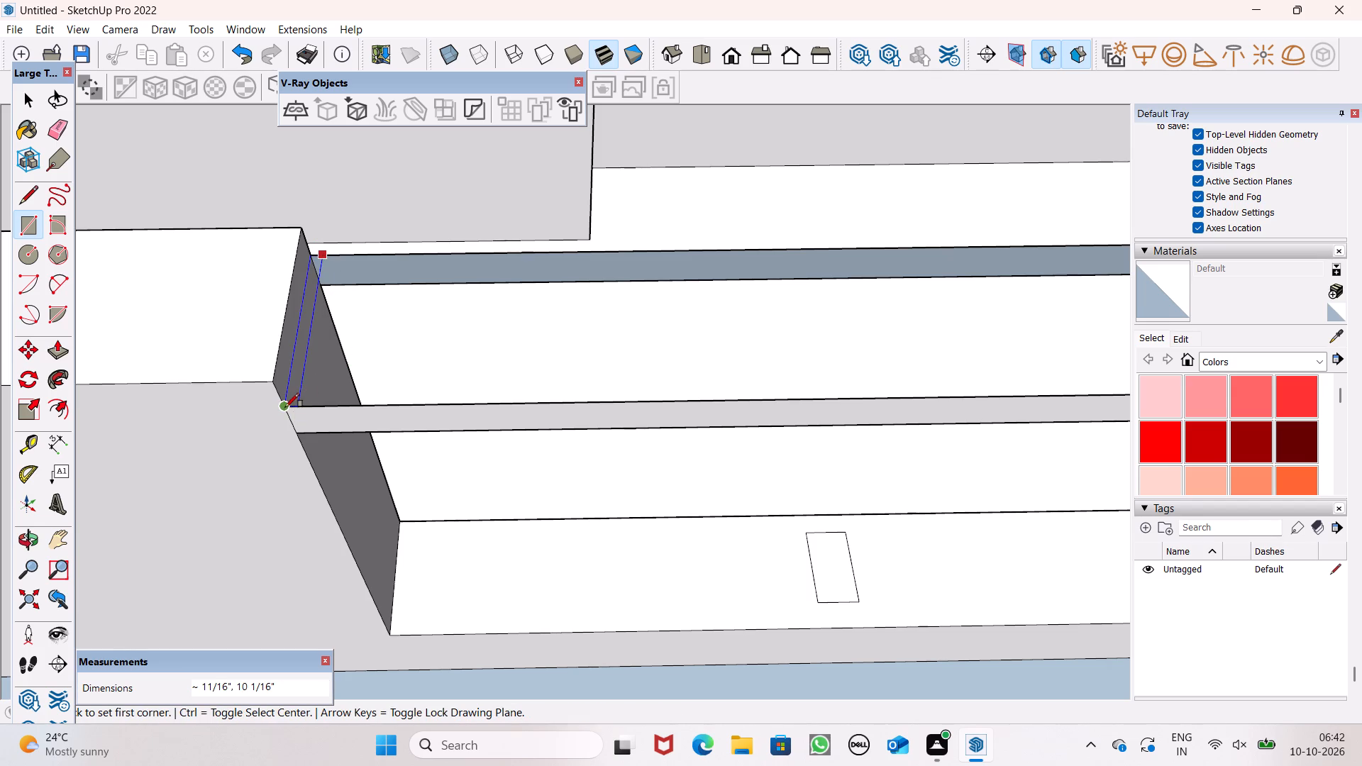
{"action": "scroll", "coordinate": [299, 321], "scroll_direction": "down", "scroll_amount": 15}
{"action": "key", "text": "space"}
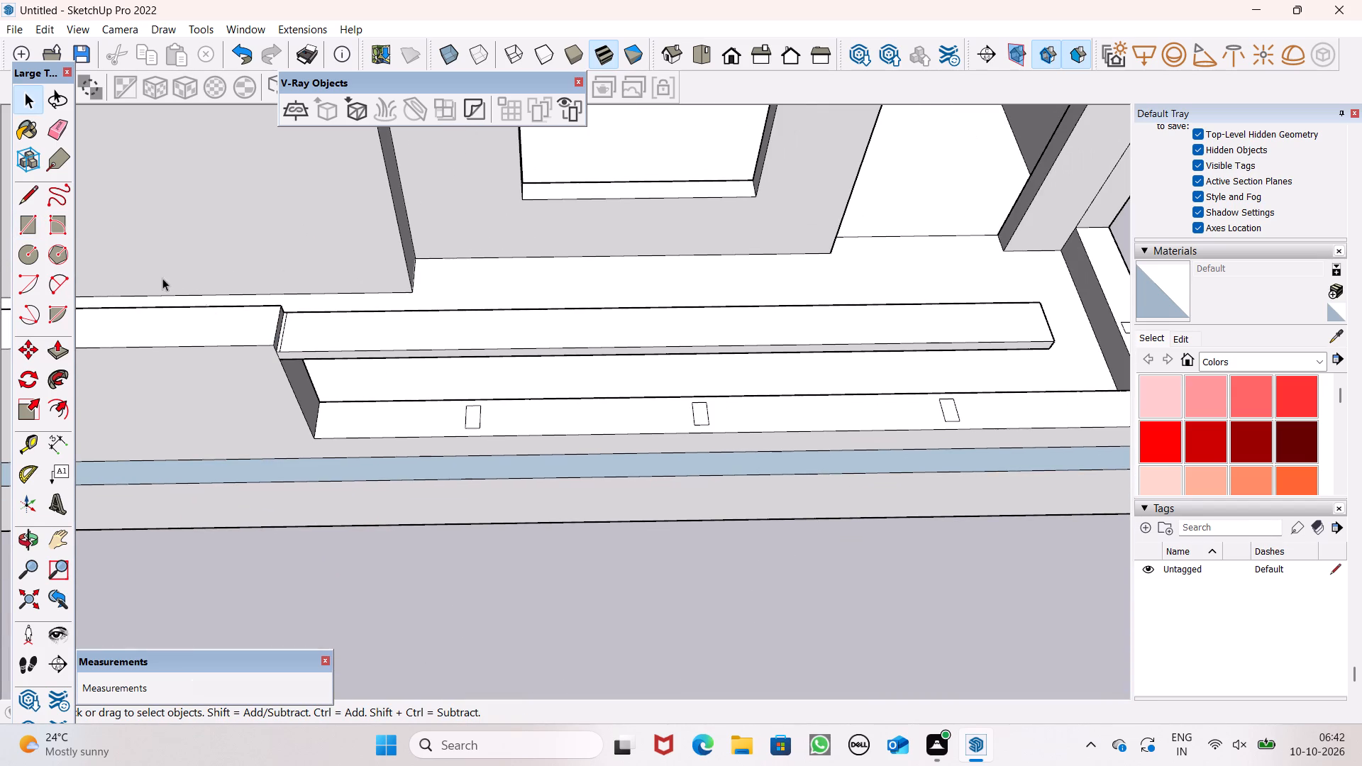
Erase the leftover rectangle edge across the rail top beside the raised block.
{"action": "left_click", "coordinate": [59, 126]}
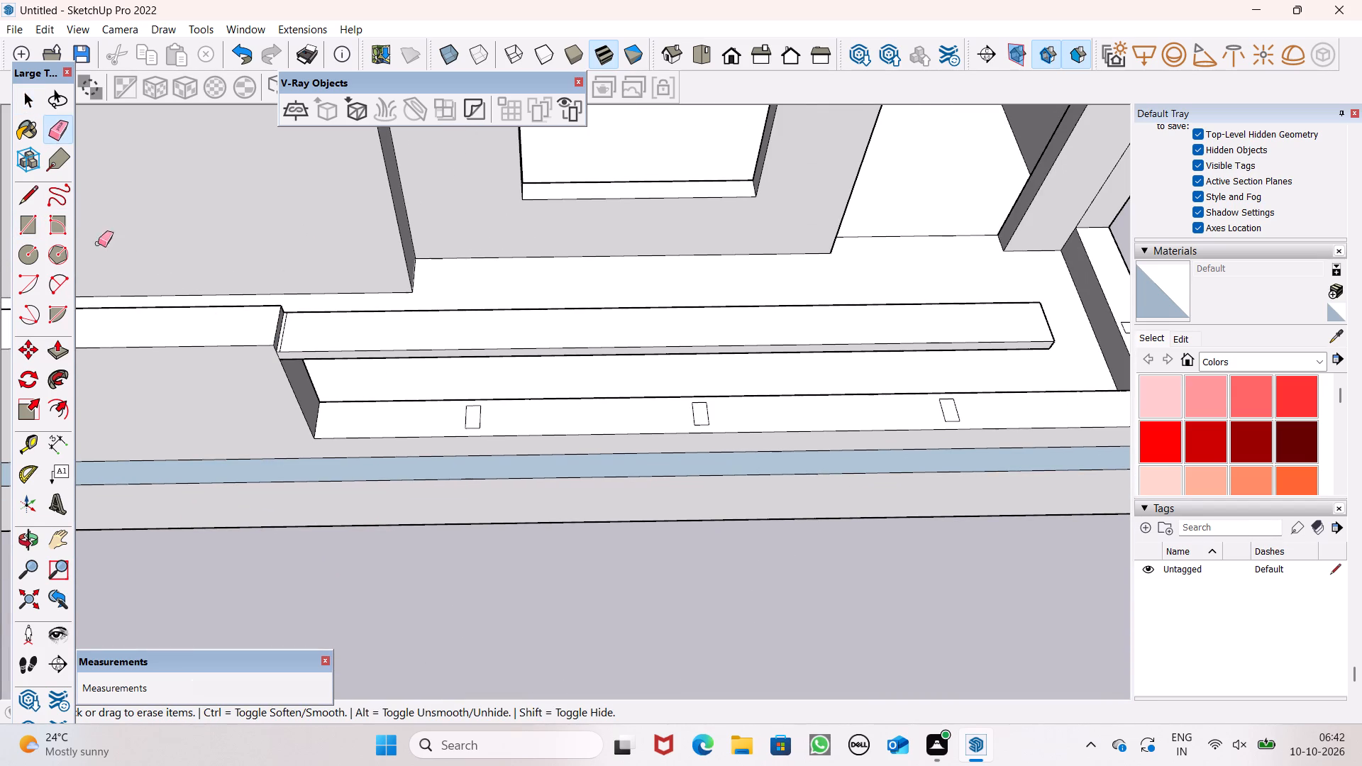
{"action": "scroll", "coordinate": [226, 356], "scroll_direction": "up", "scroll_amount": 7}
{"action": "left_click", "coordinate": [338, 316]}
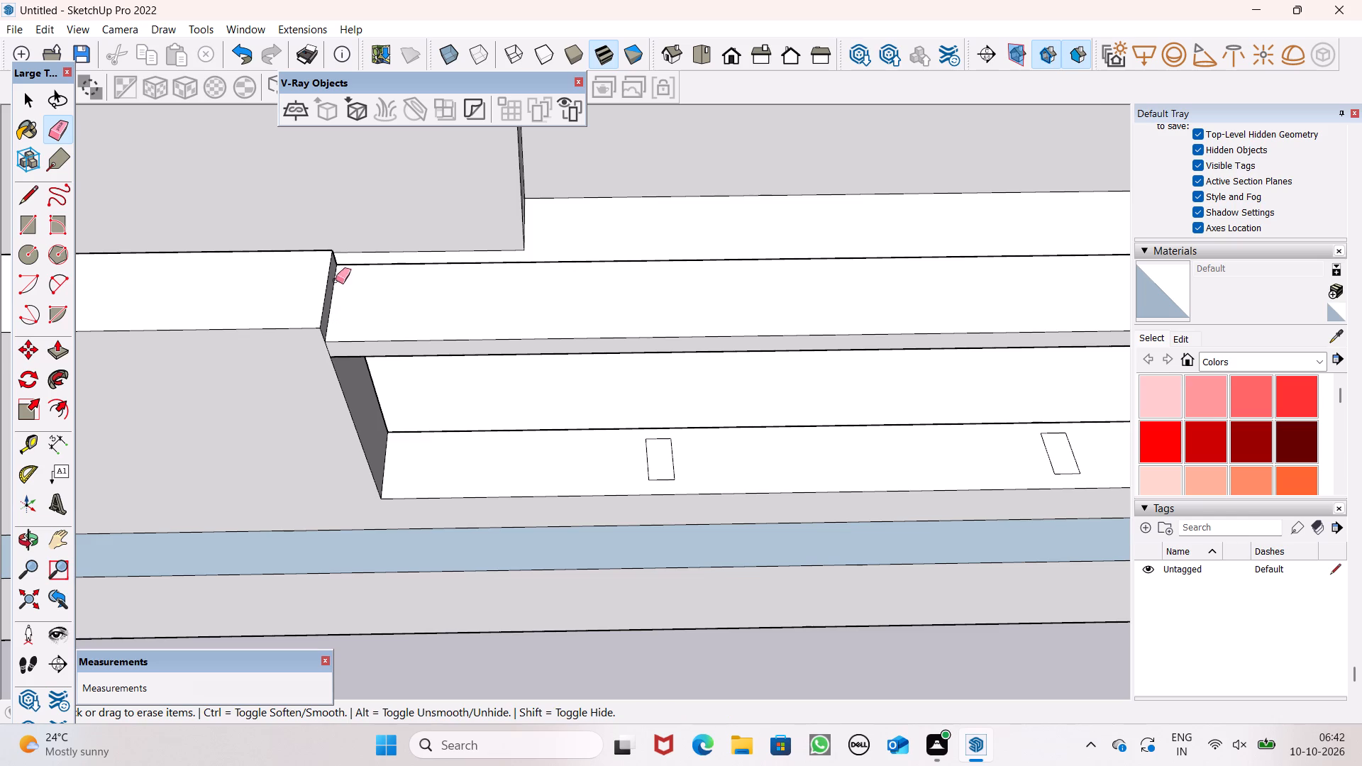
{"action": "scroll", "coordinate": [321, 271], "scroll_direction": "down", "scroll_amount": 7}
{"action": "scroll", "coordinate": [64, 267], "scroll_direction": "down", "scroll_amount": 11}
{"action": "scroll", "coordinate": [149, 284], "scroll_direction": "down", "scroll_amount": 7}
{"action": "scroll", "coordinate": [540, 333], "scroll_direction": "up", "scroll_amount": 1}
{"action": "middle_click_drag", "start_coordinate": [541, 333], "coordinate": [596, 190]}
{"action": "scroll", "coordinate": [593, 226], "scroll_direction": "down", "scroll_amount": 11}
{"action": "key", "text": "space"}
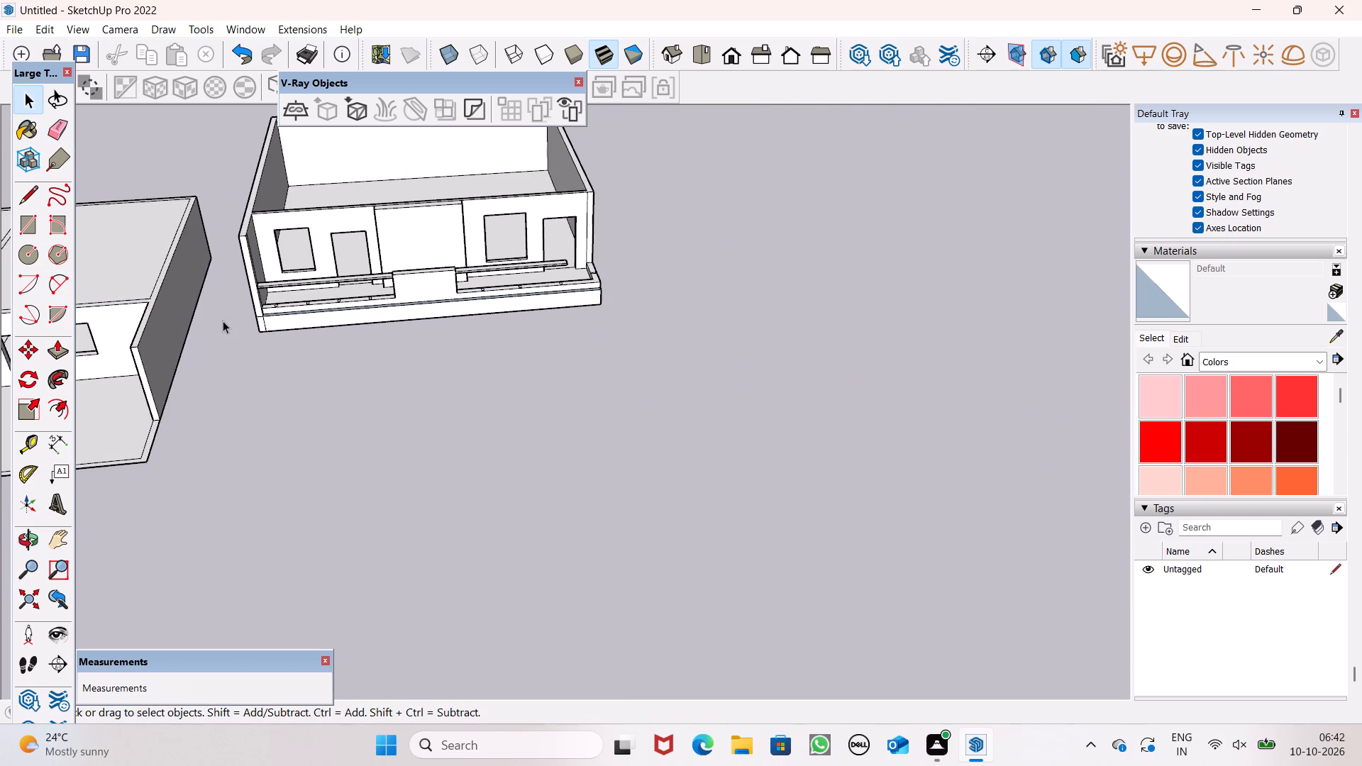
Push/Pull the leftmost post footprint on the left balcony ledge up 2' 8 1/16" to meet the rail.
{"action": "middle_click_drag", "start_coordinate": [219, 326], "coordinate": [231, 223]}
{"action": "scroll", "coordinate": [292, 246], "scroll_direction": "up", "scroll_amount": 8}
{"action": "scroll", "coordinate": [302, 426], "scroll_direction": "up", "scroll_amount": 3}
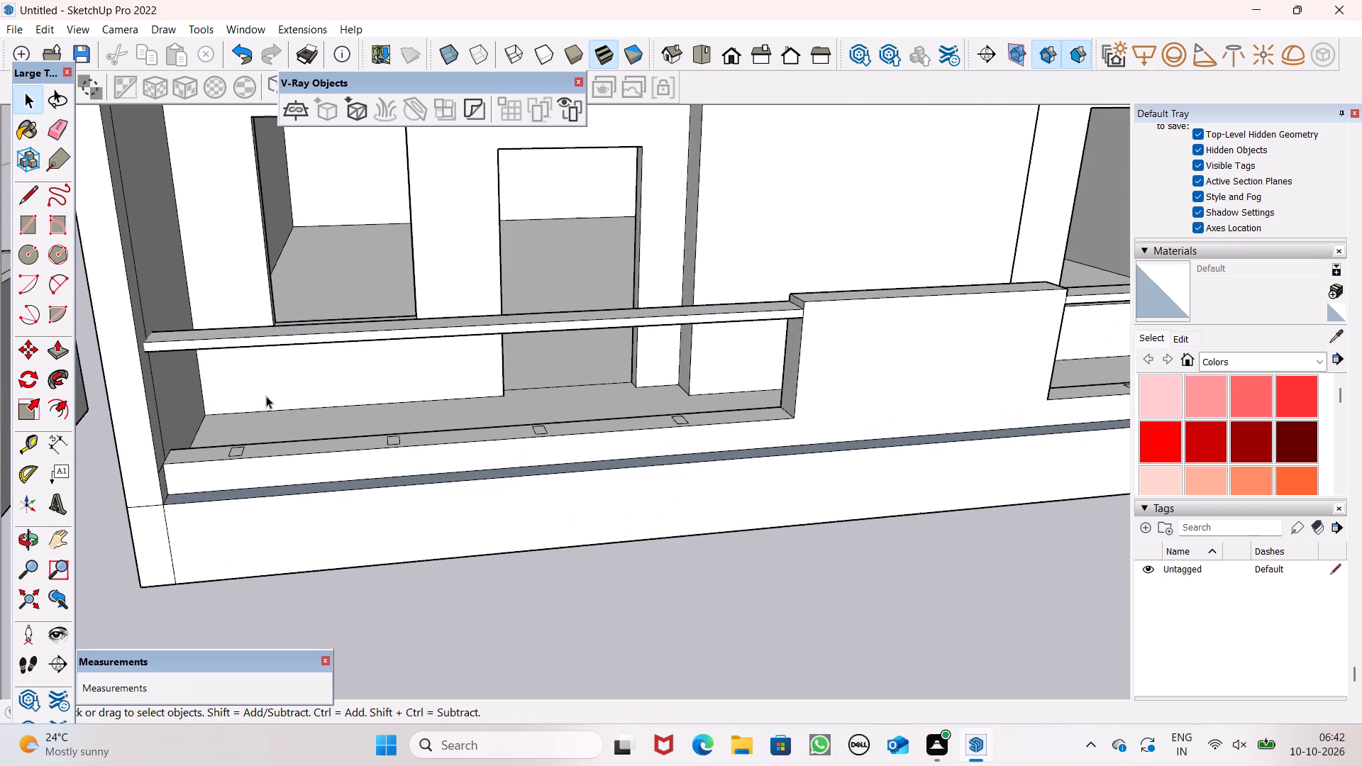
{"action": "left_click", "coordinate": [55, 343]}
{"action": "scroll", "coordinate": [267, 487], "scroll_direction": "up", "scroll_amount": 4}
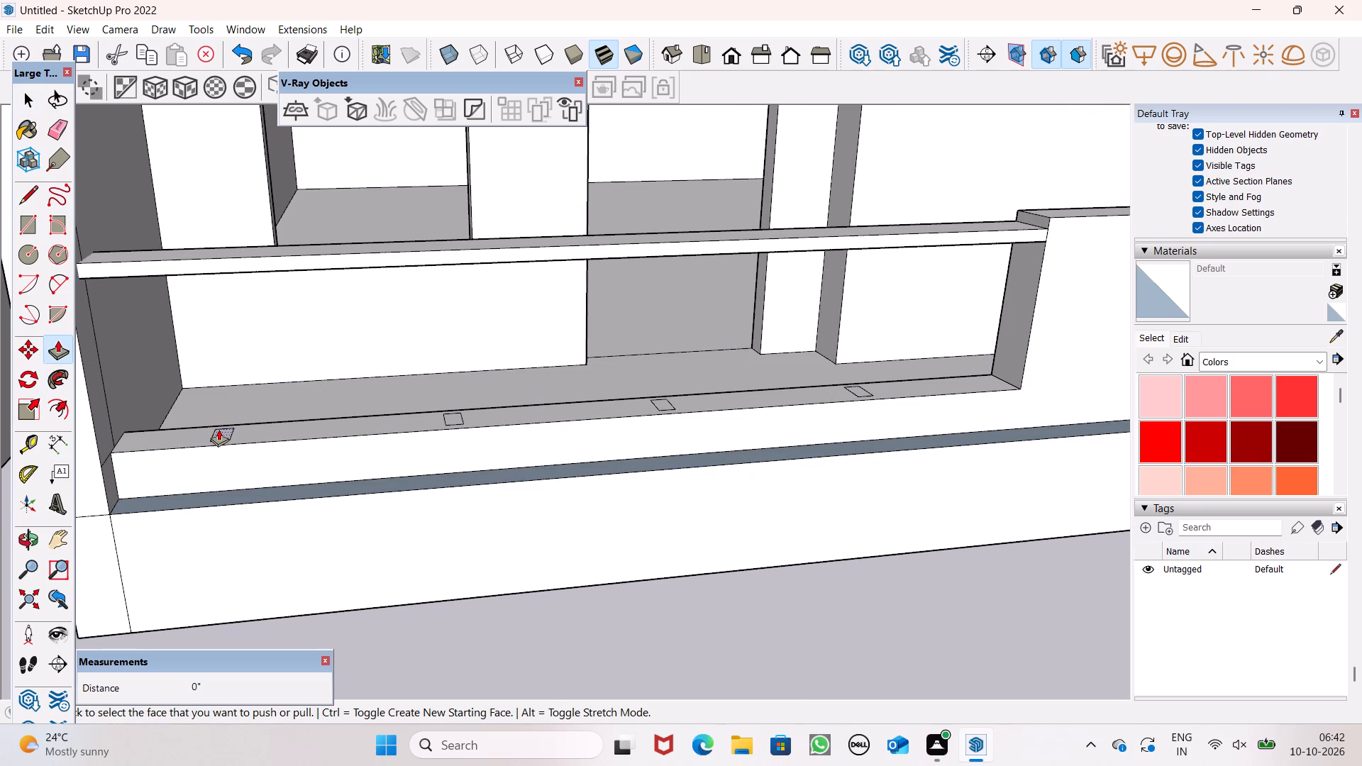
{"action": "left_click_drag", "start_coordinate": [218, 429], "coordinate": [202, 260]}
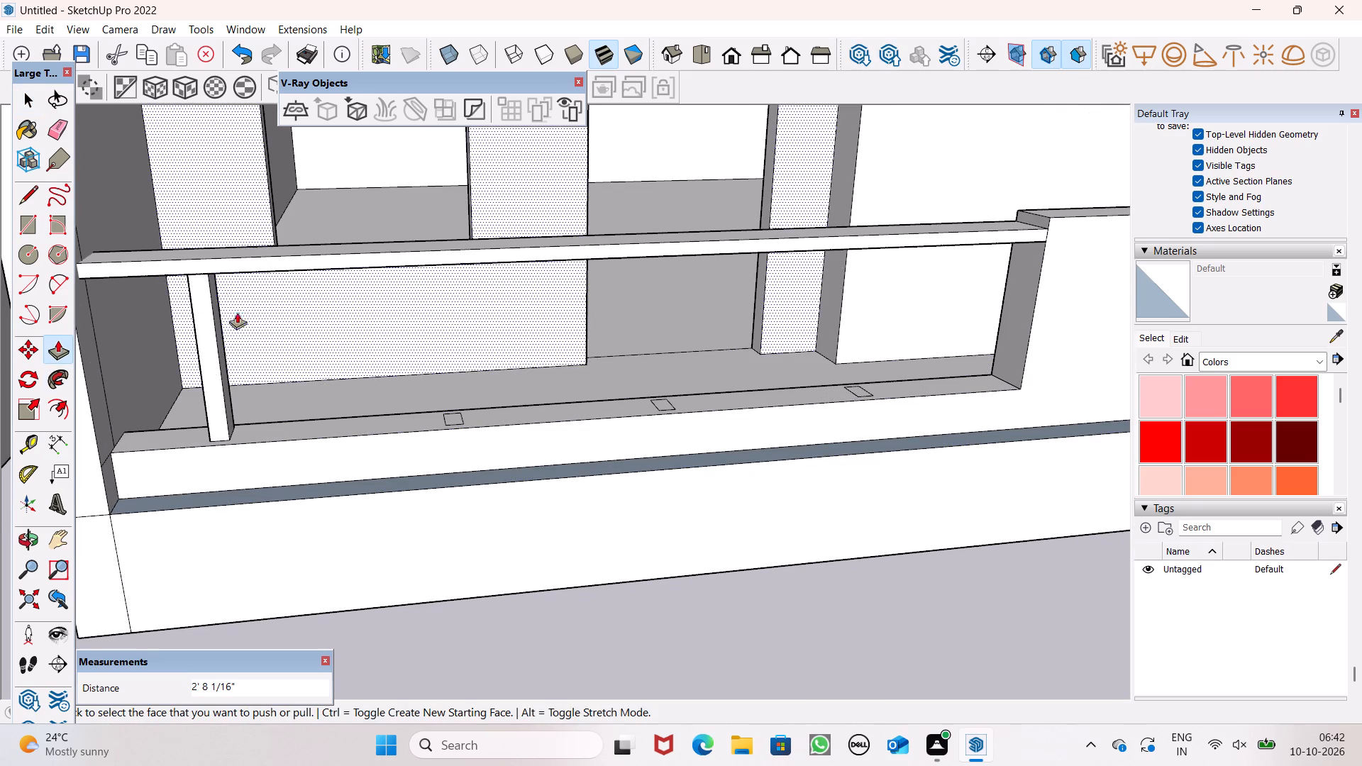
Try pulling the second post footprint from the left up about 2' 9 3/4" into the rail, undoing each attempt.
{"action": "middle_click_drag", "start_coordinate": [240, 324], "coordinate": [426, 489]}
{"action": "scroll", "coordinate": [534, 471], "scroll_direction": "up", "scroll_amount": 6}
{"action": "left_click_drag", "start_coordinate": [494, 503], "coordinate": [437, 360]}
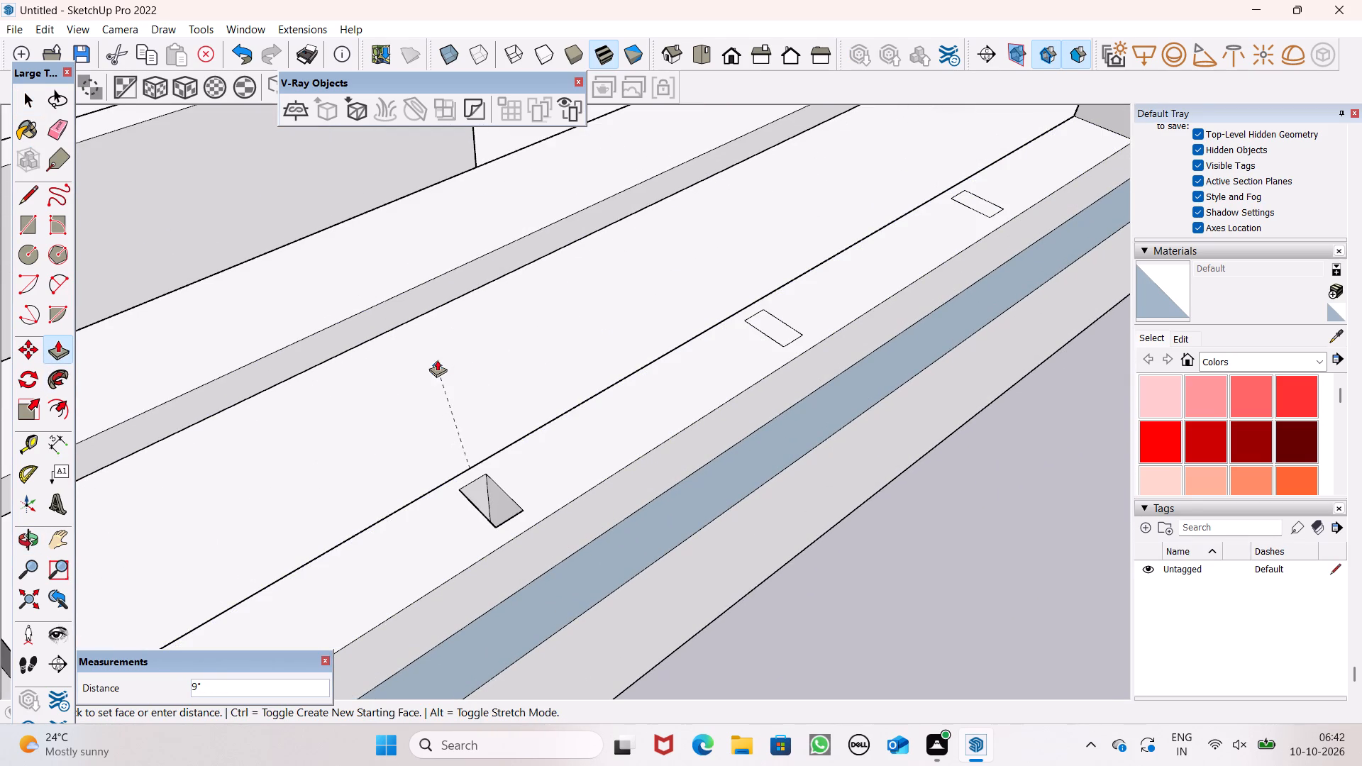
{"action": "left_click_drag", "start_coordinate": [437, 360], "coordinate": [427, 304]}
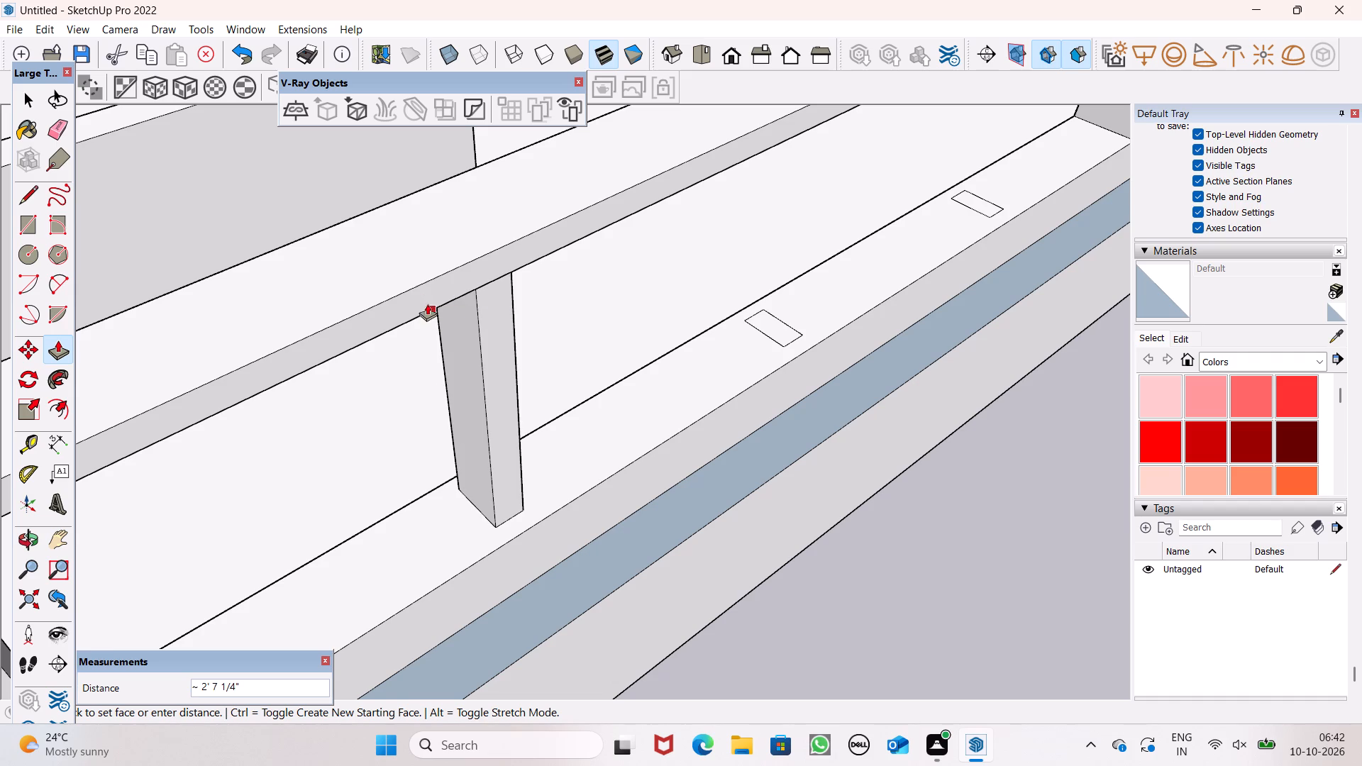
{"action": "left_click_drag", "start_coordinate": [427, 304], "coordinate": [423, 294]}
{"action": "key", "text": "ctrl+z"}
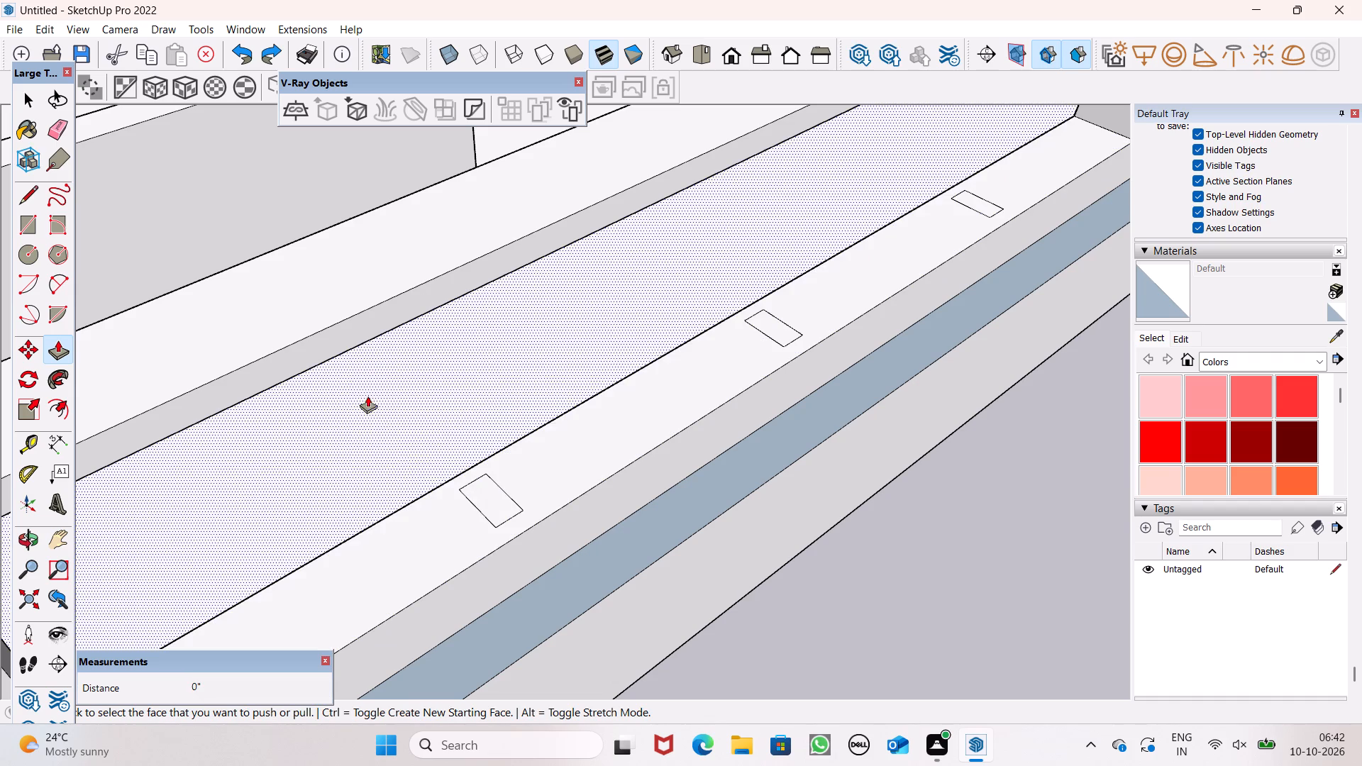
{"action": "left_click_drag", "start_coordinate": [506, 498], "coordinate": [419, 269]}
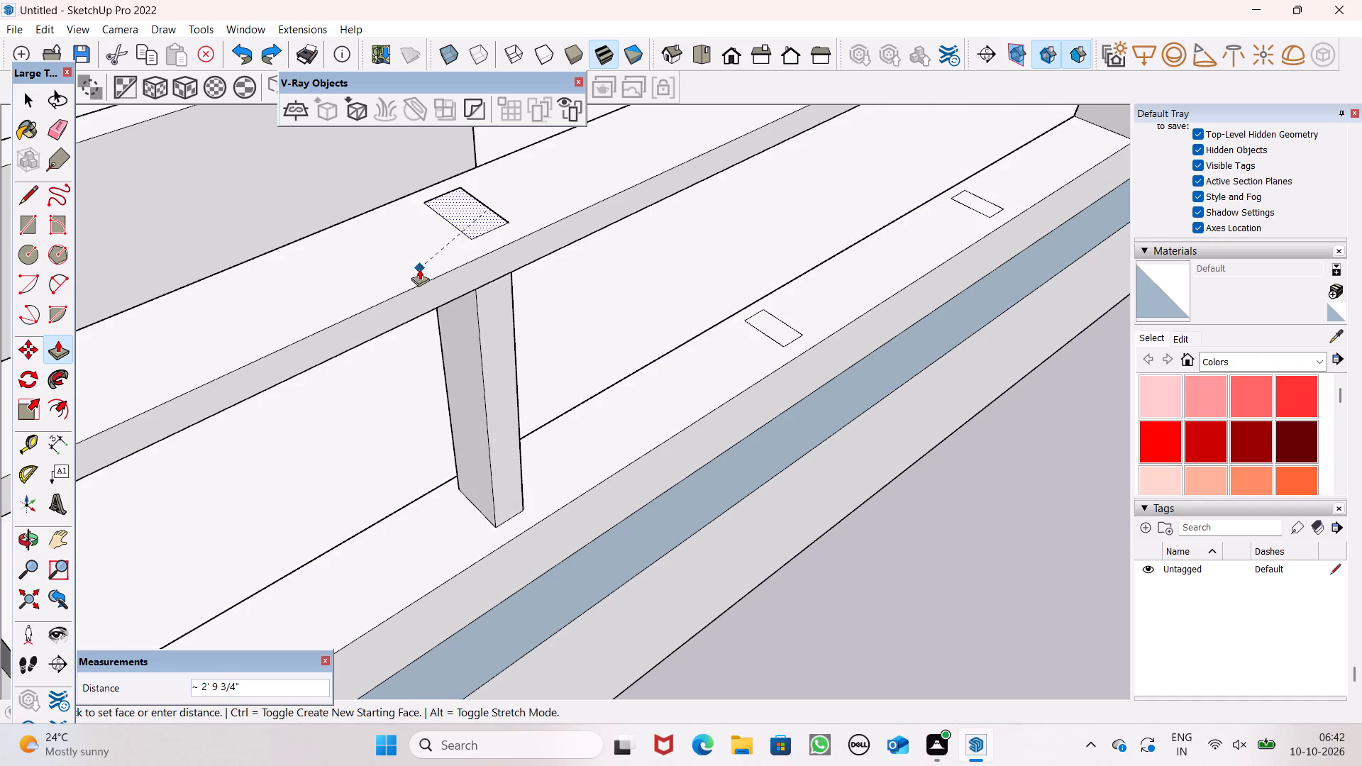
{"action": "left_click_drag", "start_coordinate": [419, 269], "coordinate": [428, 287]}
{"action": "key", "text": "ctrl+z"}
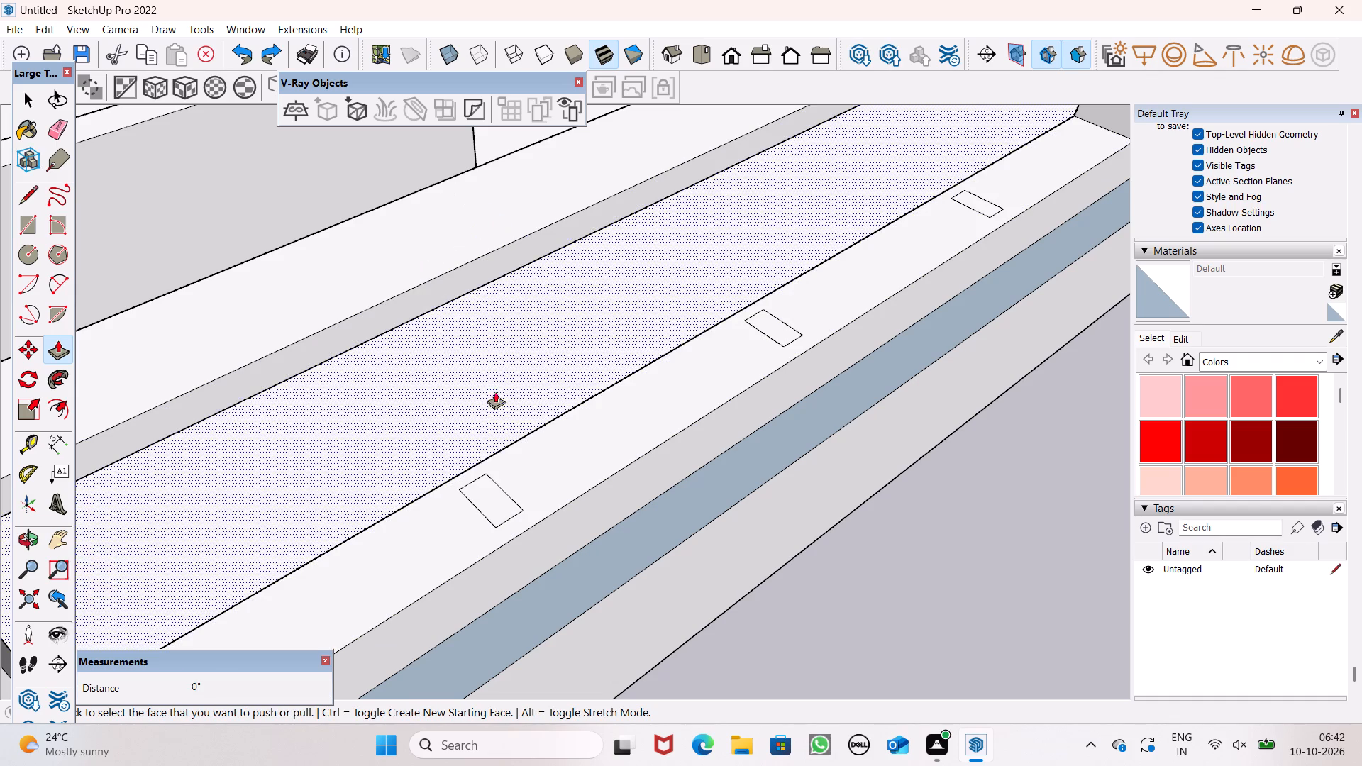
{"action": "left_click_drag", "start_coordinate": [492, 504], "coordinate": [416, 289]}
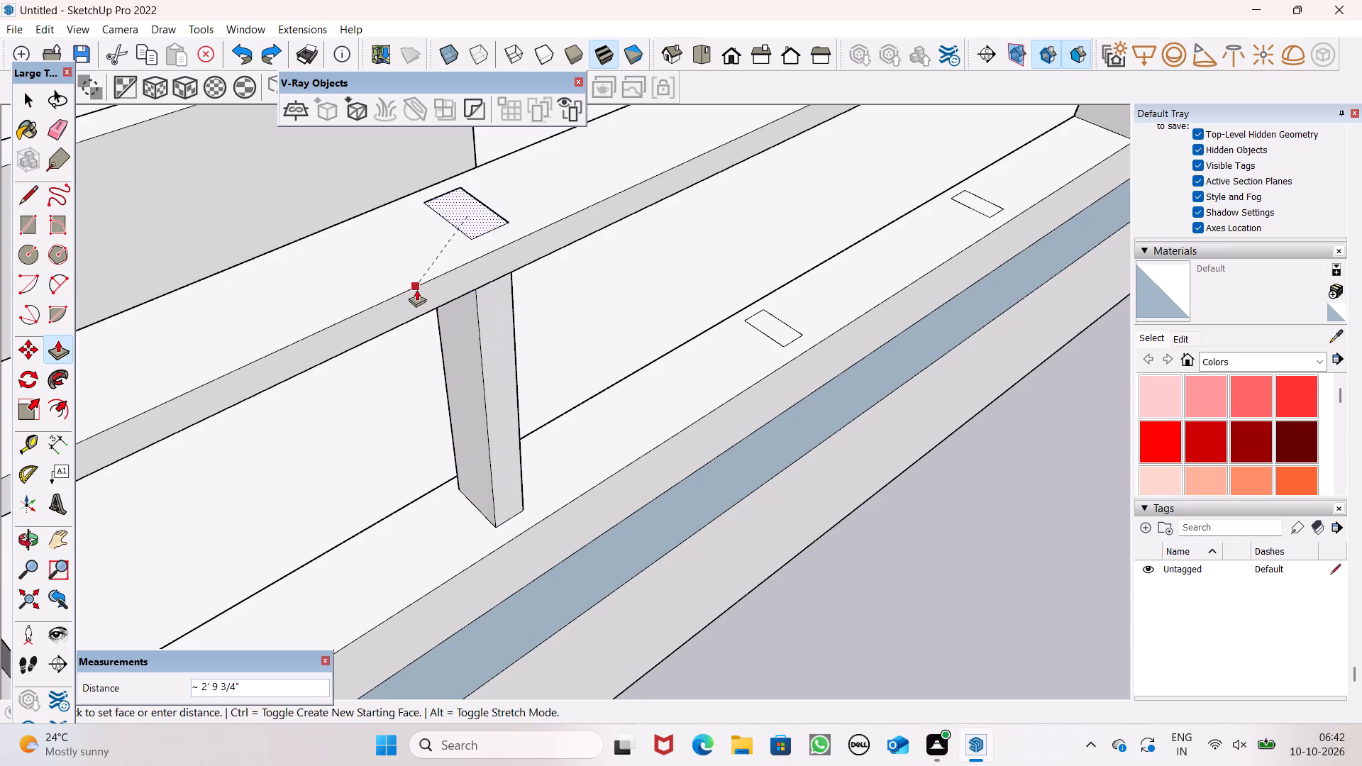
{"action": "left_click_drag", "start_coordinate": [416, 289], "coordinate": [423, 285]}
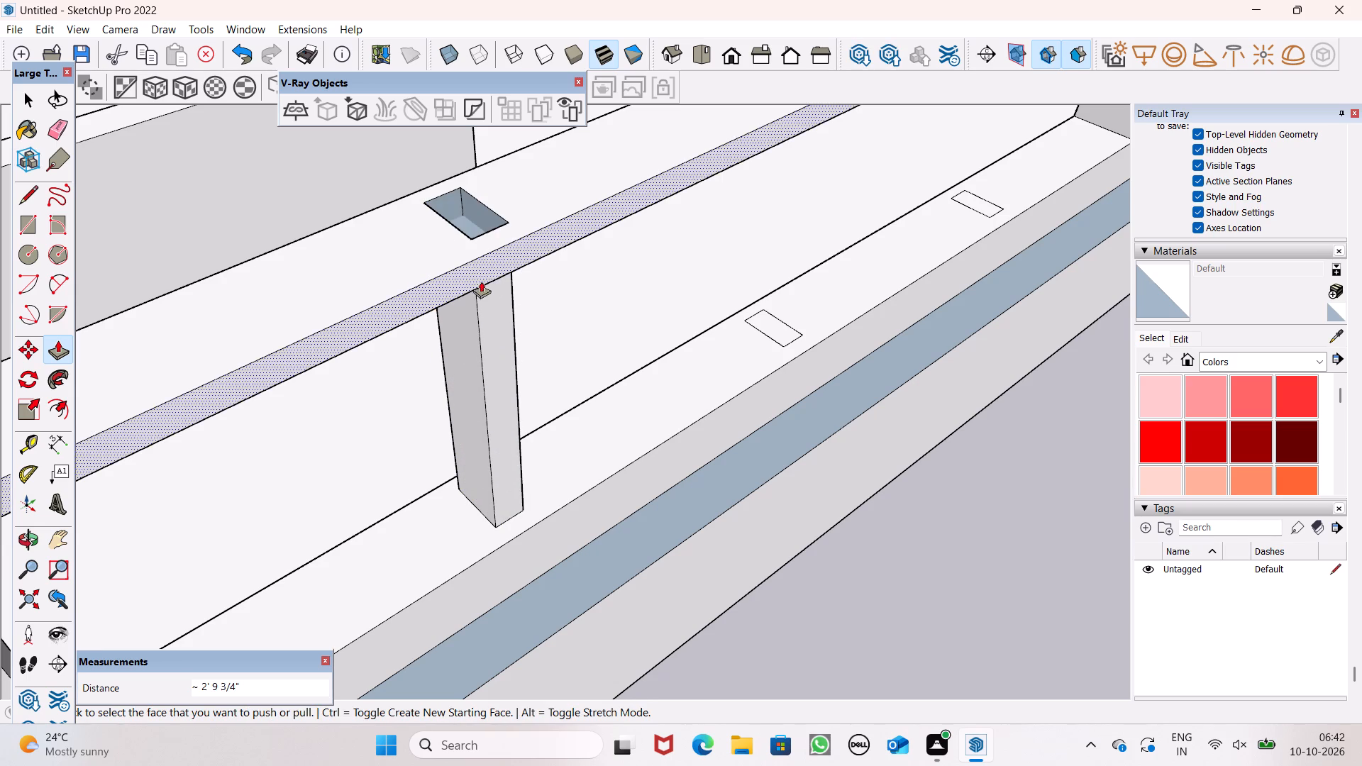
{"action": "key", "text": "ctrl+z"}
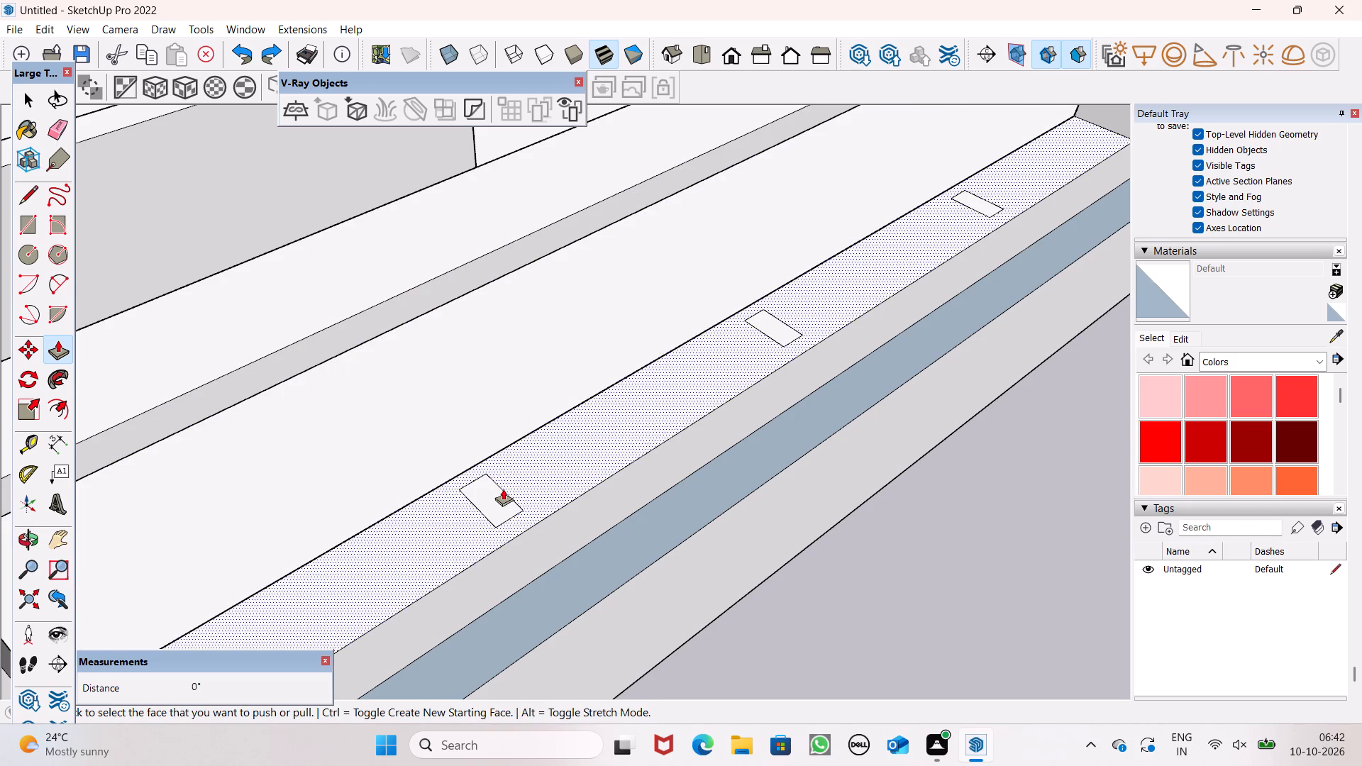
Pull the second post footprint from the left up about 2' 7 1/4" to the rail's underside.
{"action": "left_click_drag", "start_coordinate": [501, 495], "coordinate": [467, 323]}
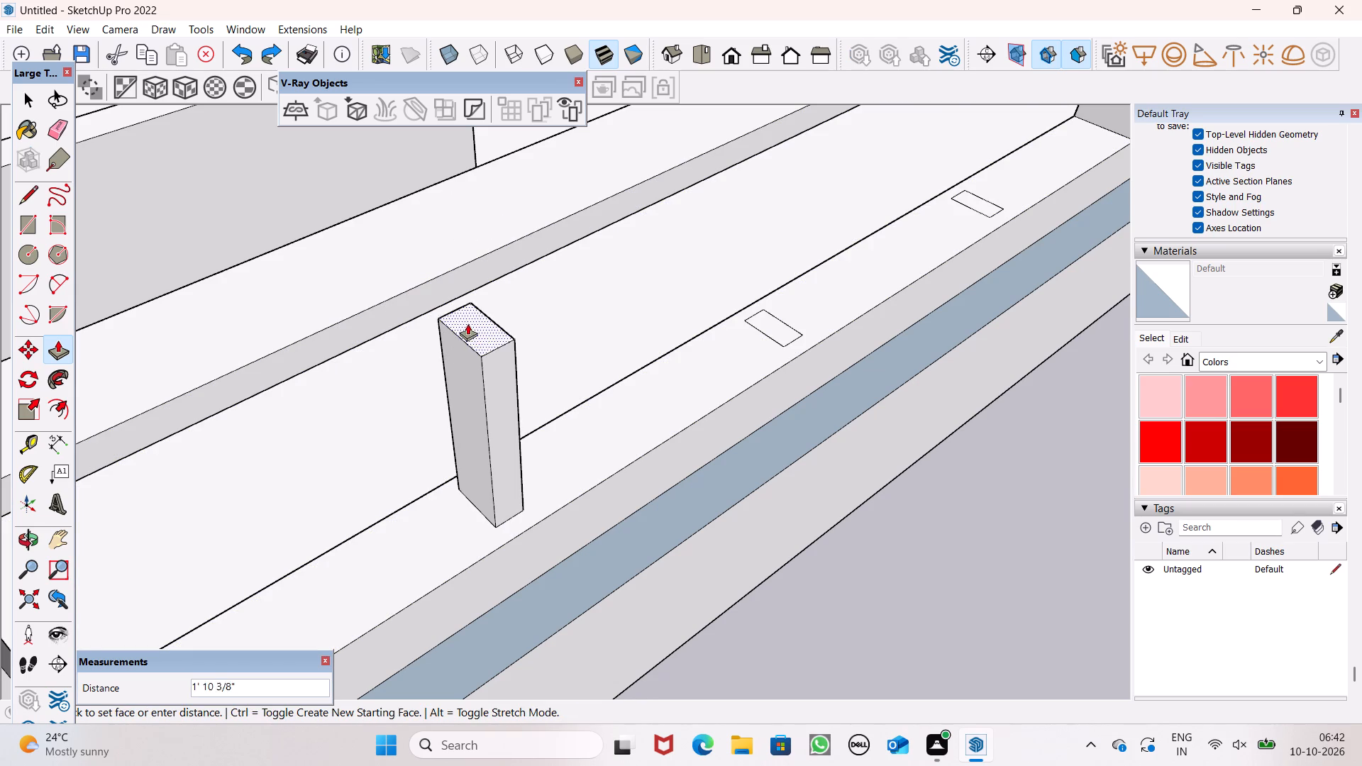
{"action": "left_click_drag", "start_coordinate": [467, 323], "coordinate": [454, 294]}
Push/Pull the third post footprint from the left on the left balcony ledge up 10 1/2".
{"action": "middle_click_drag", "start_coordinate": [636, 406], "coordinate": [538, 299]}
{"action": "scroll", "coordinate": [636, 406], "scroll_direction": "up", "scroll_amount": 1}
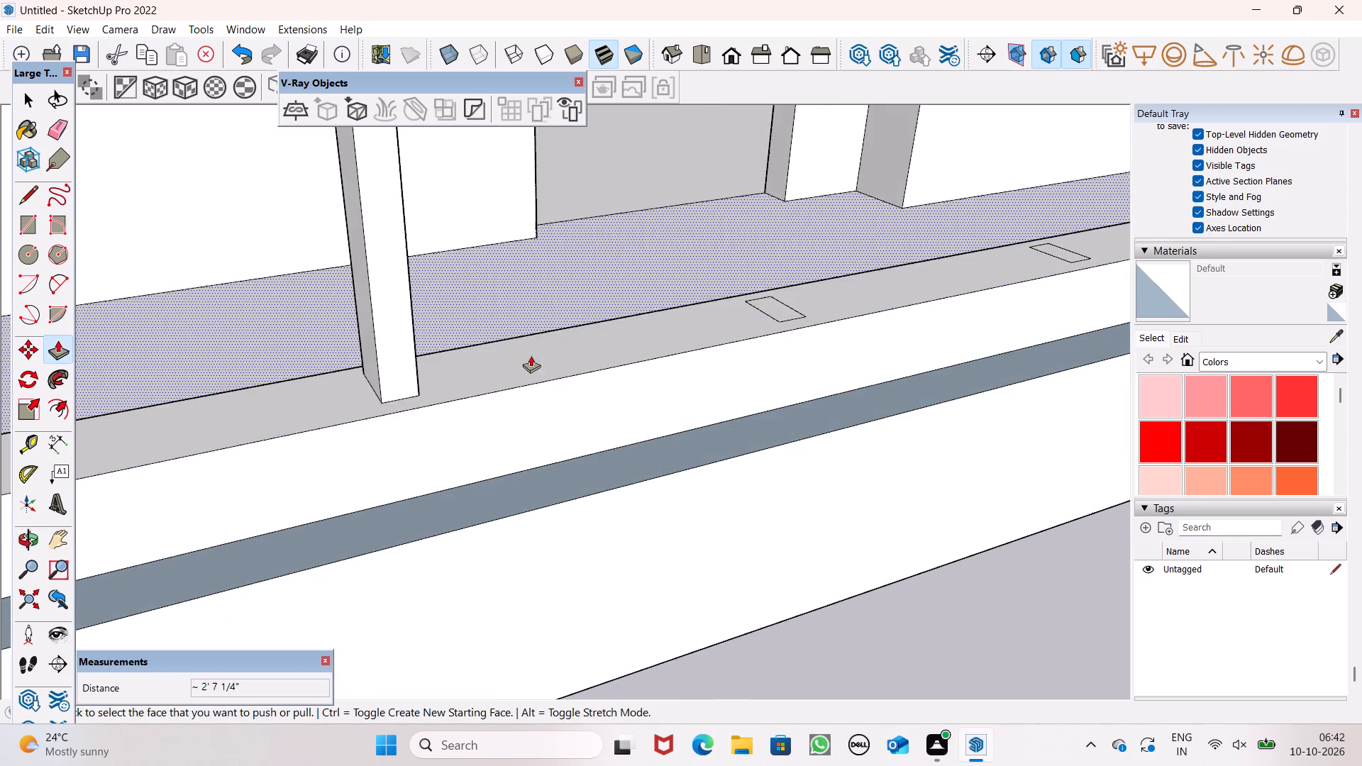
{"action": "scroll", "coordinate": [521, 437], "scroll_direction": "down", "scroll_amount": 7}
{"action": "middle_click_drag", "start_coordinate": [535, 462], "coordinate": [624, 570]}
{"action": "scroll", "coordinate": [641, 388], "scroll_direction": "up", "scroll_amount": 1}
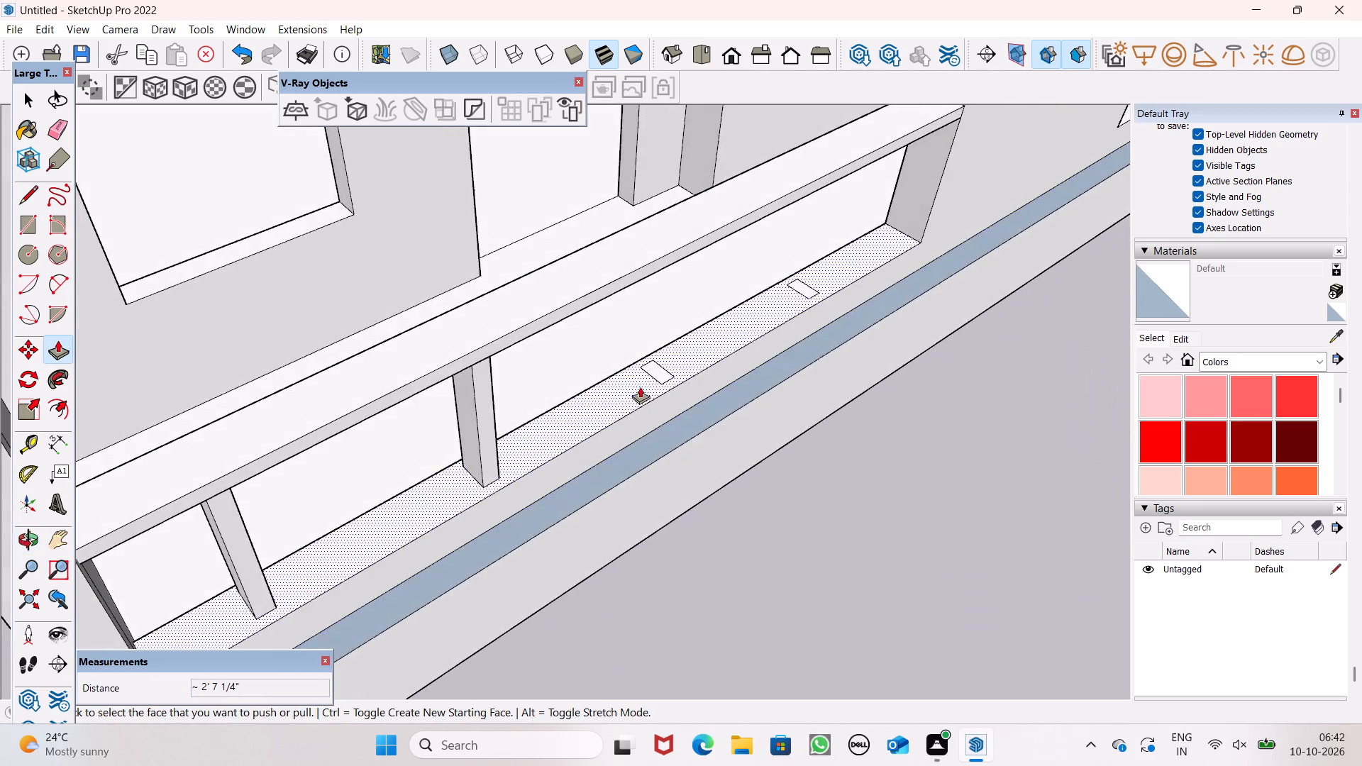
{"action": "scroll", "coordinate": [640, 387], "scroll_direction": "up", "scroll_amount": 3}
{"action": "left_click_drag", "start_coordinate": [675, 367], "coordinate": [371, 338]}
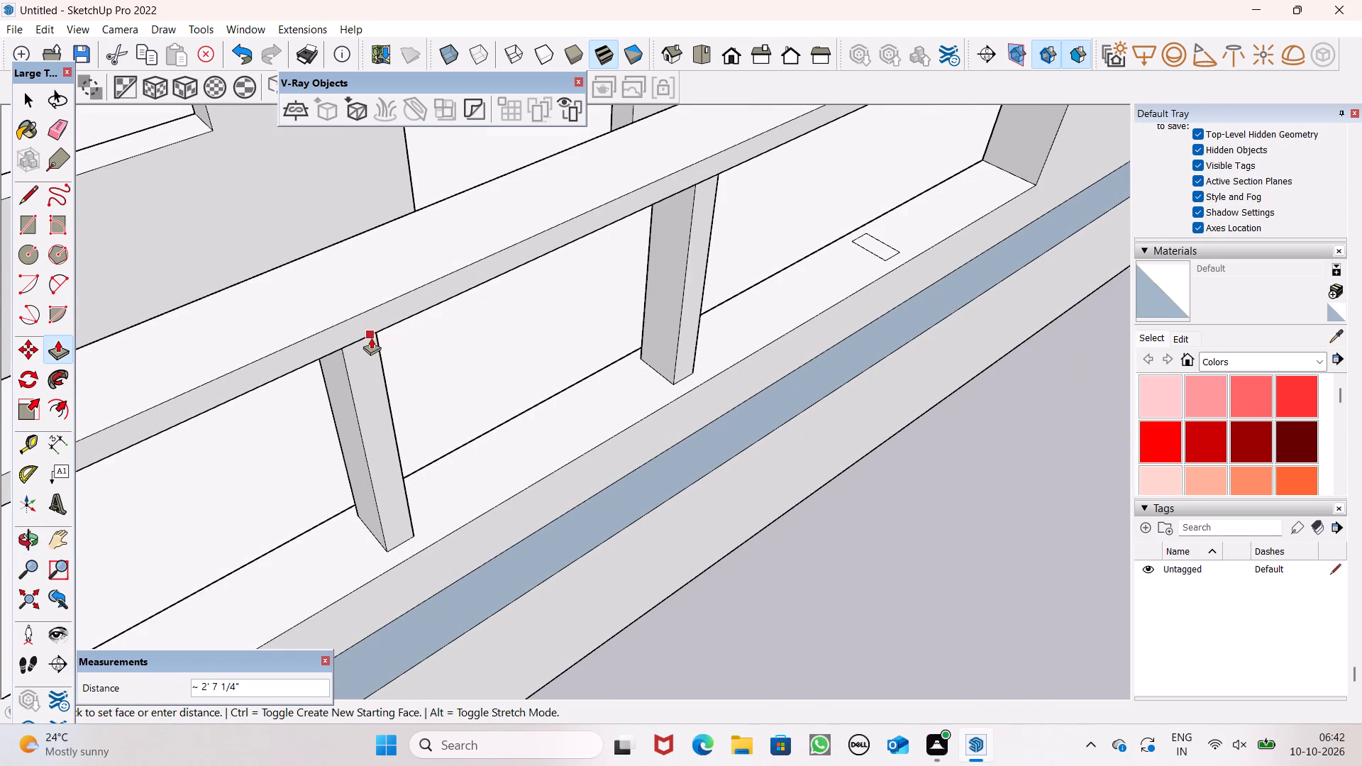
{"action": "left_click_drag", "start_coordinate": [371, 338], "coordinate": [335, 363]}
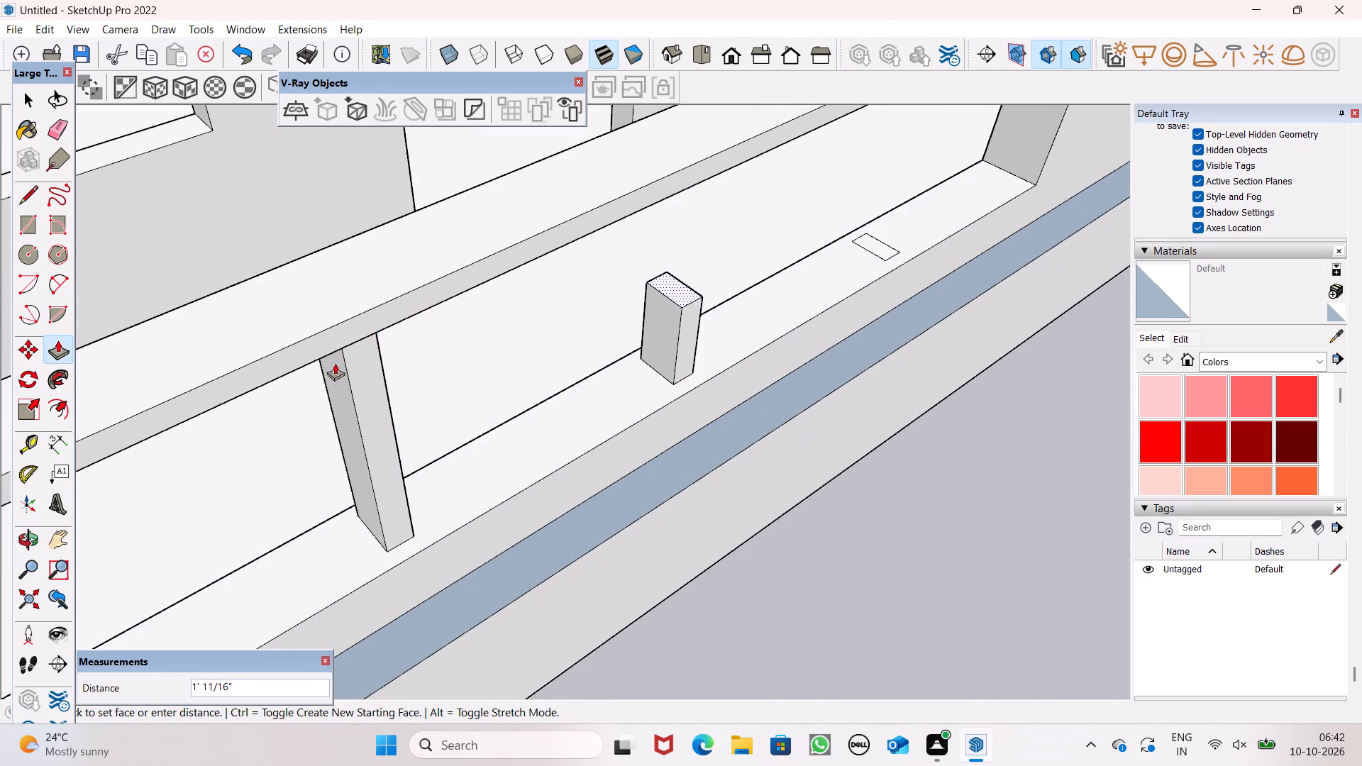
{"action": "left_click_drag", "start_coordinate": [335, 363], "coordinate": [375, 357]}
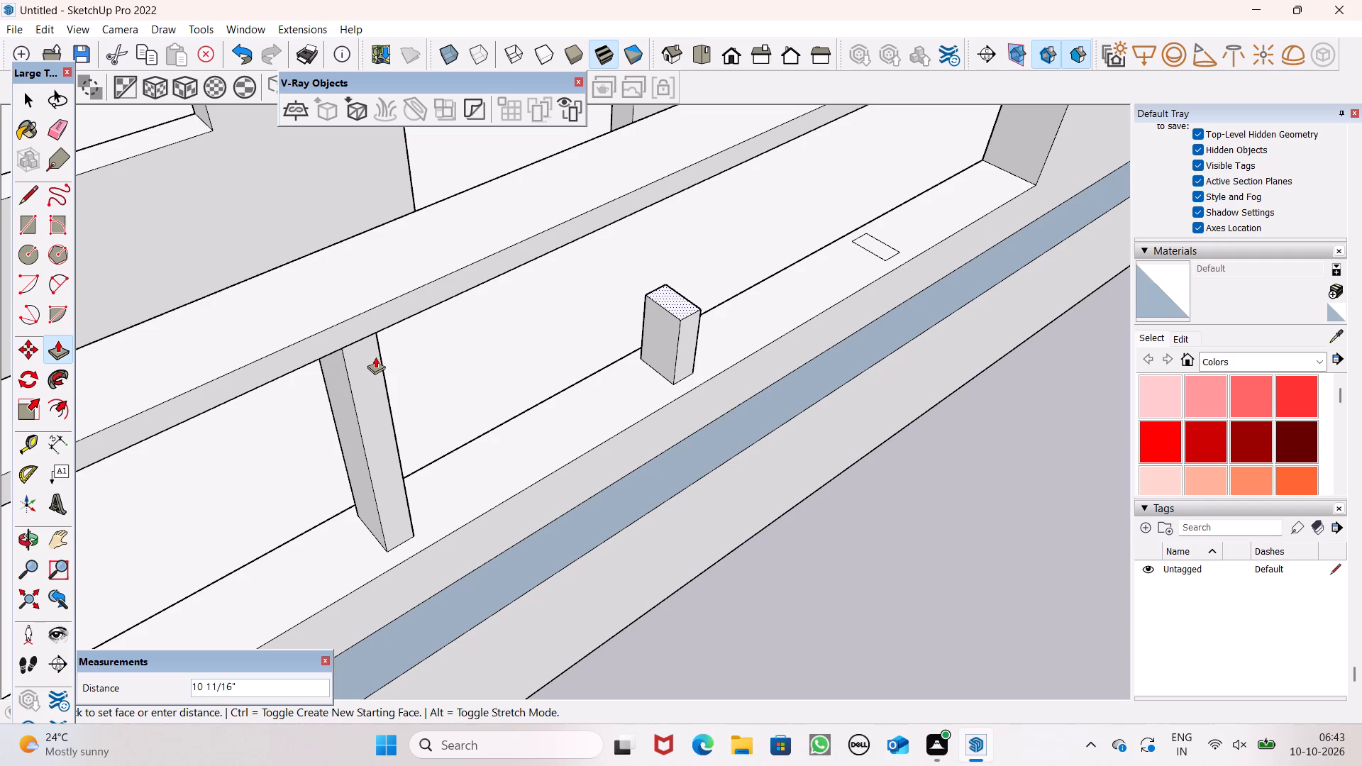
{"action": "left_click_drag", "start_coordinate": [375, 357], "coordinate": [375, 360]}
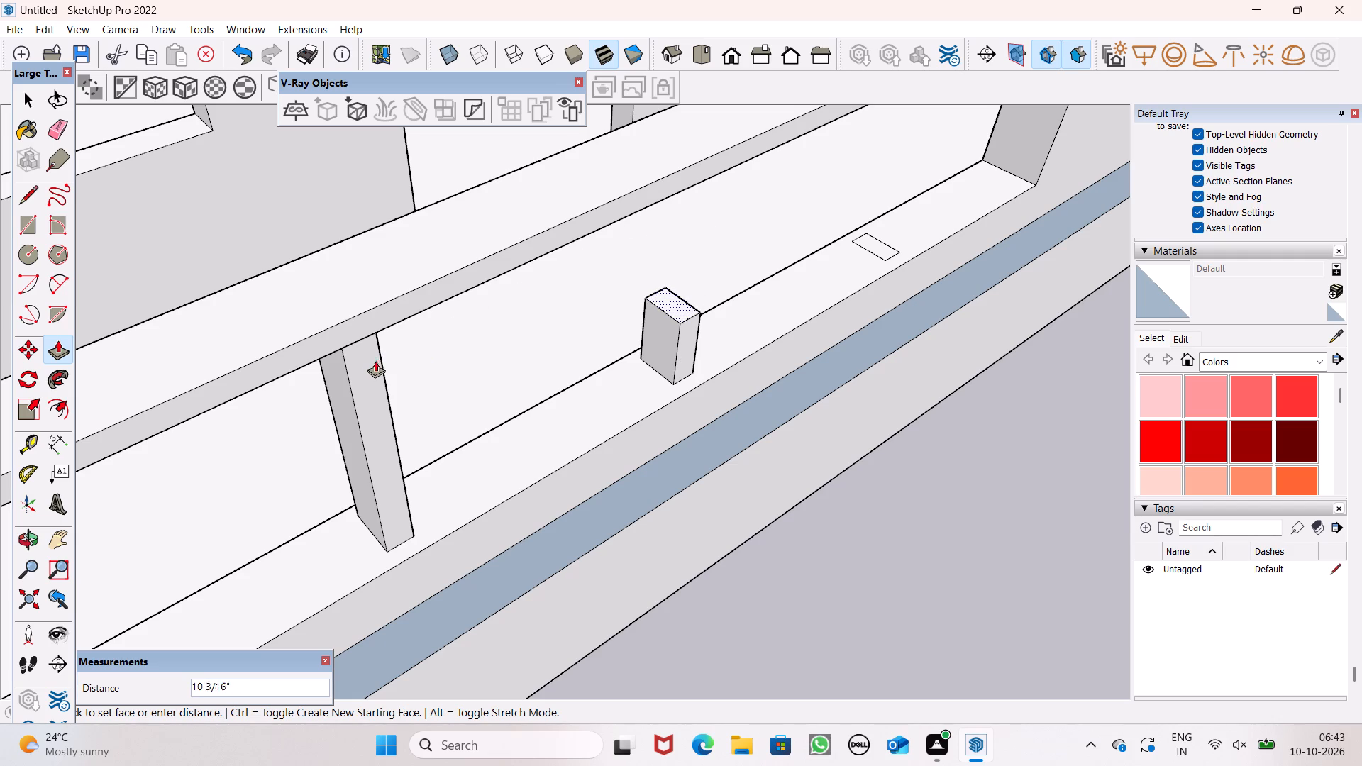
{"action": "left_click_drag", "start_coordinate": [375, 360], "coordinate": [377, 357]}
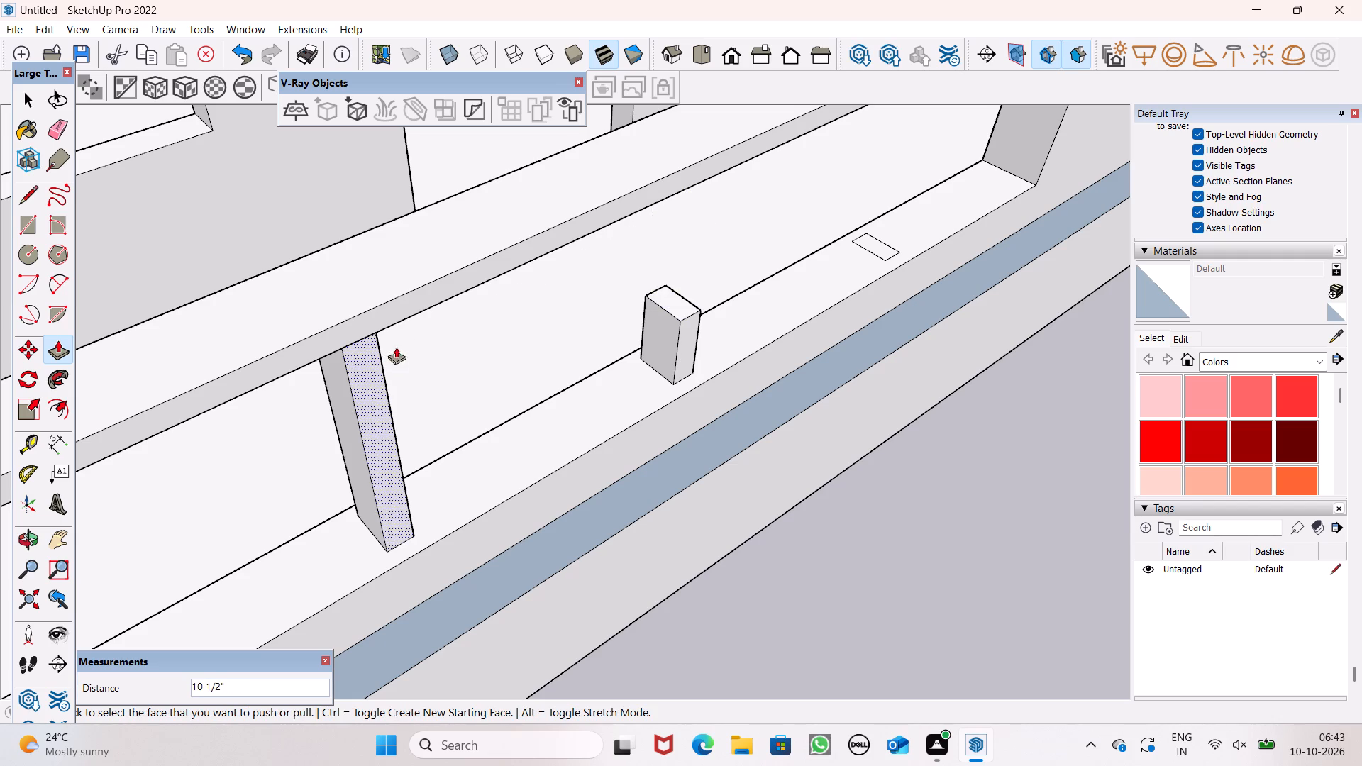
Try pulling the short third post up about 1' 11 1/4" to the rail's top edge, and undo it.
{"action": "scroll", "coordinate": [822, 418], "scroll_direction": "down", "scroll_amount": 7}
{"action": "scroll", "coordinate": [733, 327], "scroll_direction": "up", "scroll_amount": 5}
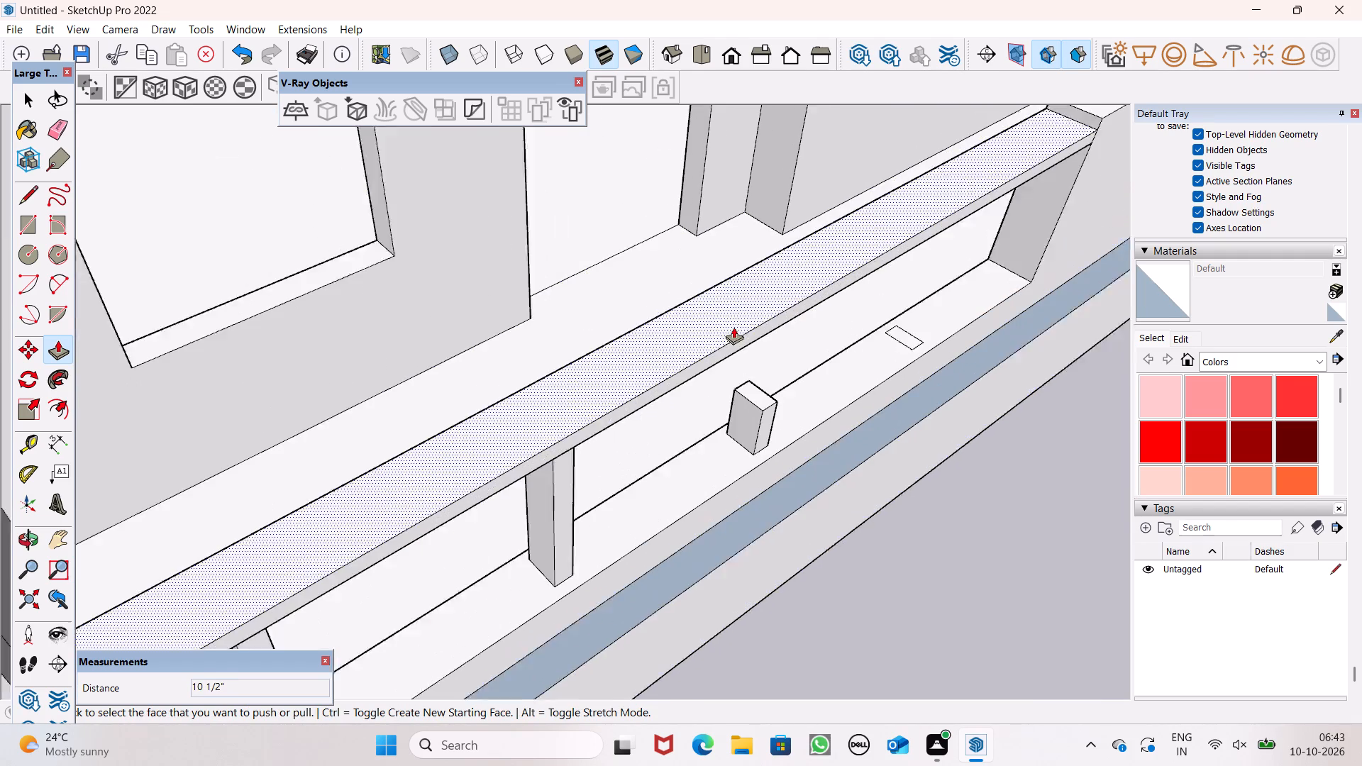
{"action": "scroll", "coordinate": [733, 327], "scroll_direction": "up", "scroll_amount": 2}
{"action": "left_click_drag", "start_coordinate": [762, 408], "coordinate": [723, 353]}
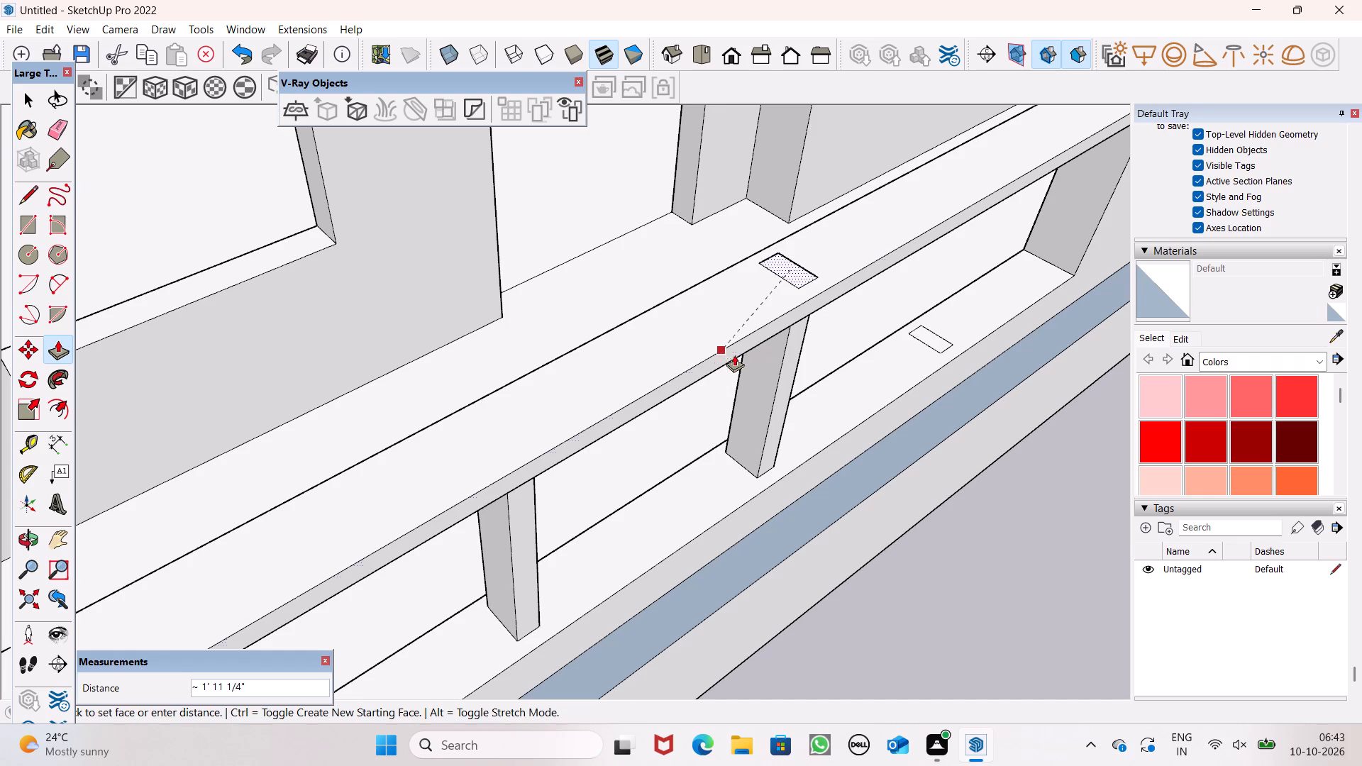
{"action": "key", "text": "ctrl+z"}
Pull the top of the third post up about another 1' 8 3/4" to the rail's underside.
{"action": "scroll", "coordinate": [941, 394], "scroll_direction": "up", "scroll_amount": 1}
{"action": "middle_click_drag", "start_coordinate": [941, 394], "coordinate": [828, 340]}
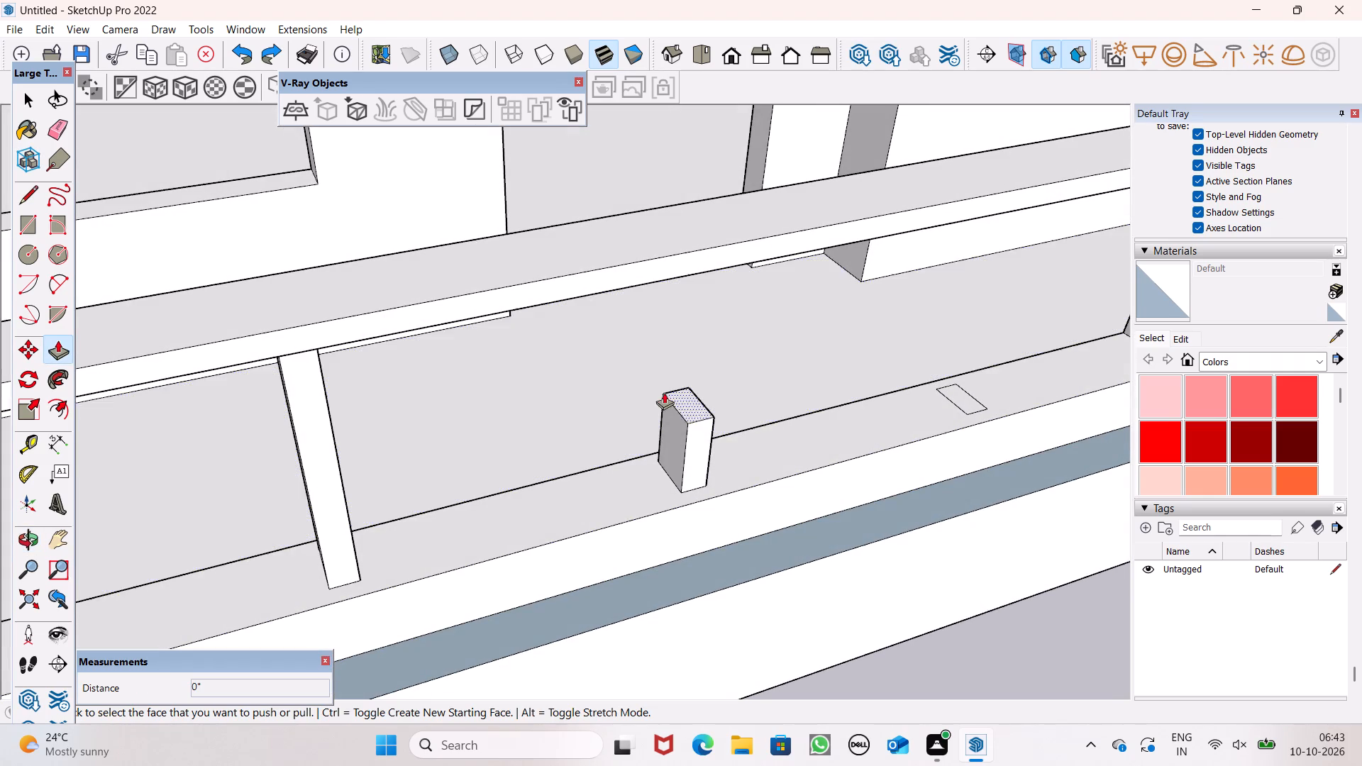
{"action": "left_click_drag", "start_coordinate": [687, 404], "coordinate": [704, 309]}
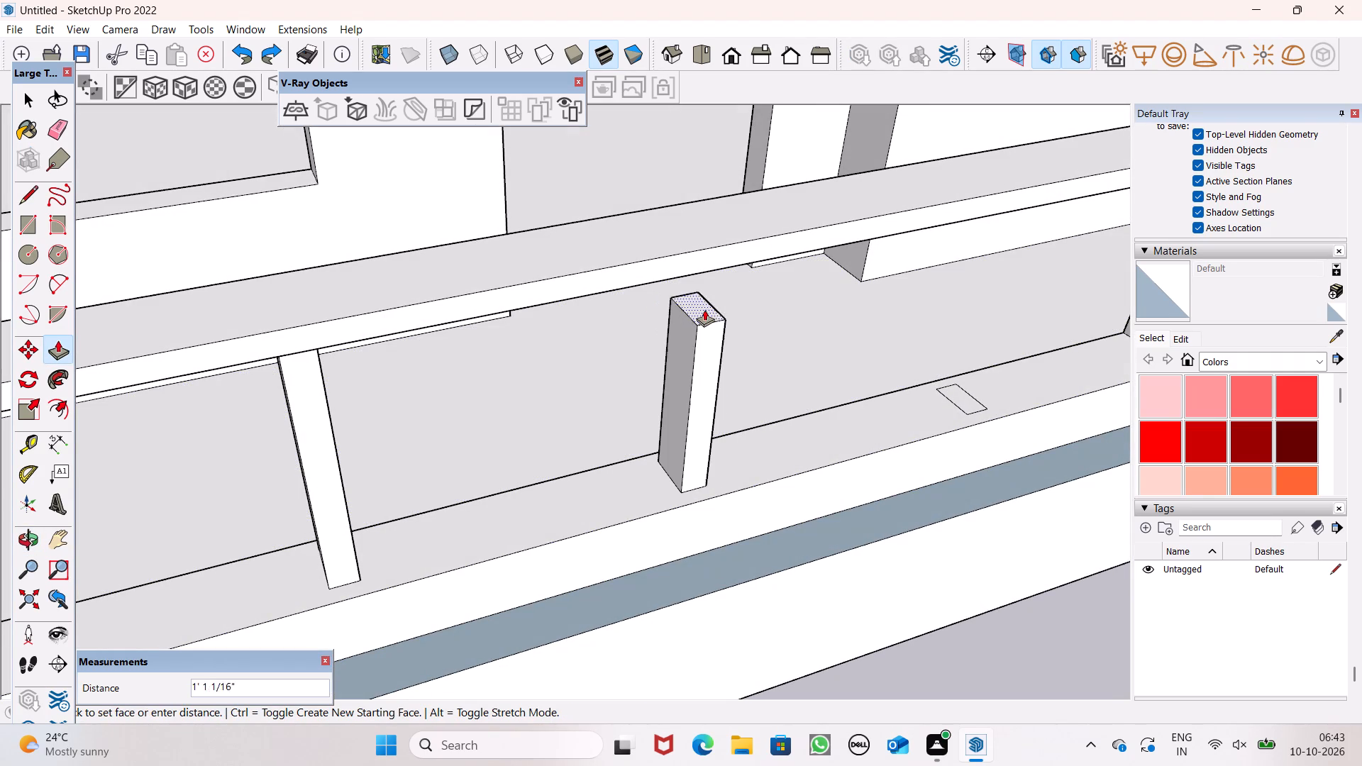
{"action": "left_click_drag", "start_coordinate": [704, 309], "coordinate": [689, 270]}
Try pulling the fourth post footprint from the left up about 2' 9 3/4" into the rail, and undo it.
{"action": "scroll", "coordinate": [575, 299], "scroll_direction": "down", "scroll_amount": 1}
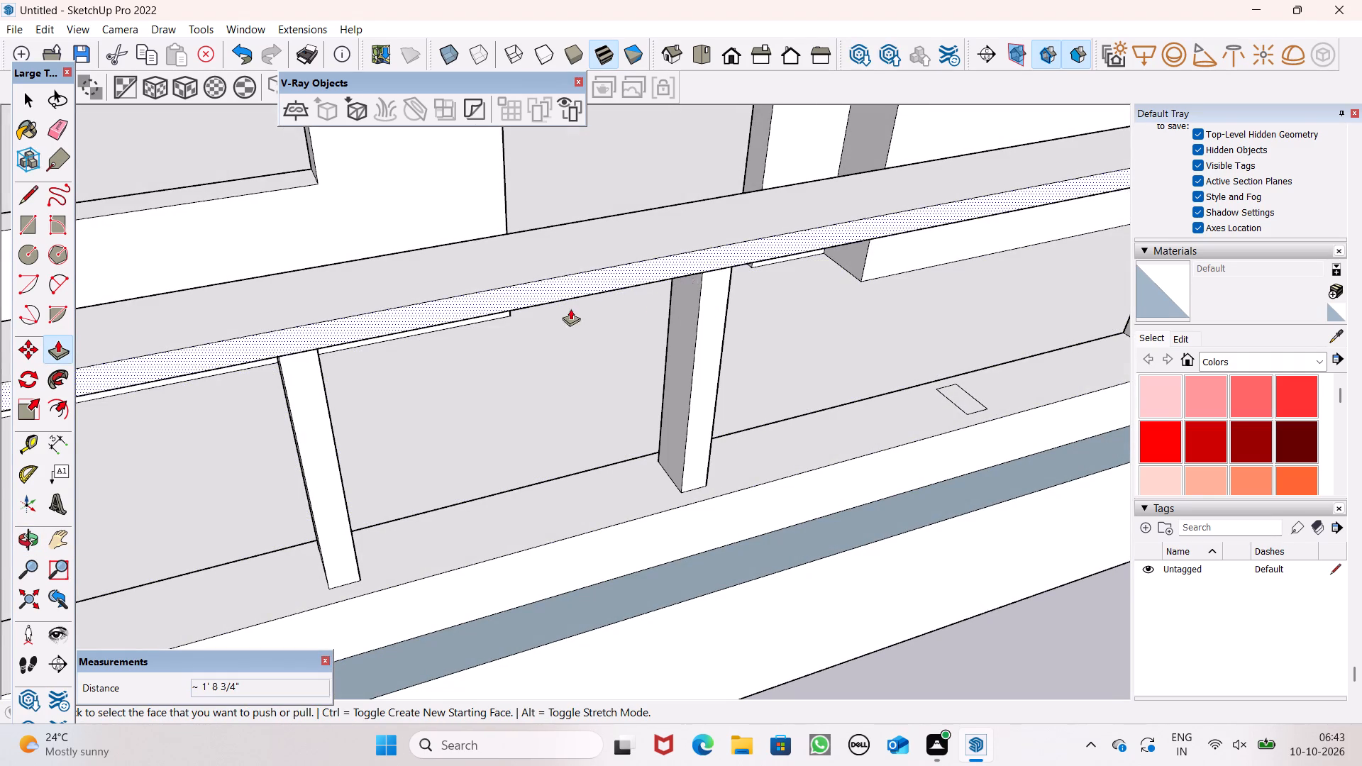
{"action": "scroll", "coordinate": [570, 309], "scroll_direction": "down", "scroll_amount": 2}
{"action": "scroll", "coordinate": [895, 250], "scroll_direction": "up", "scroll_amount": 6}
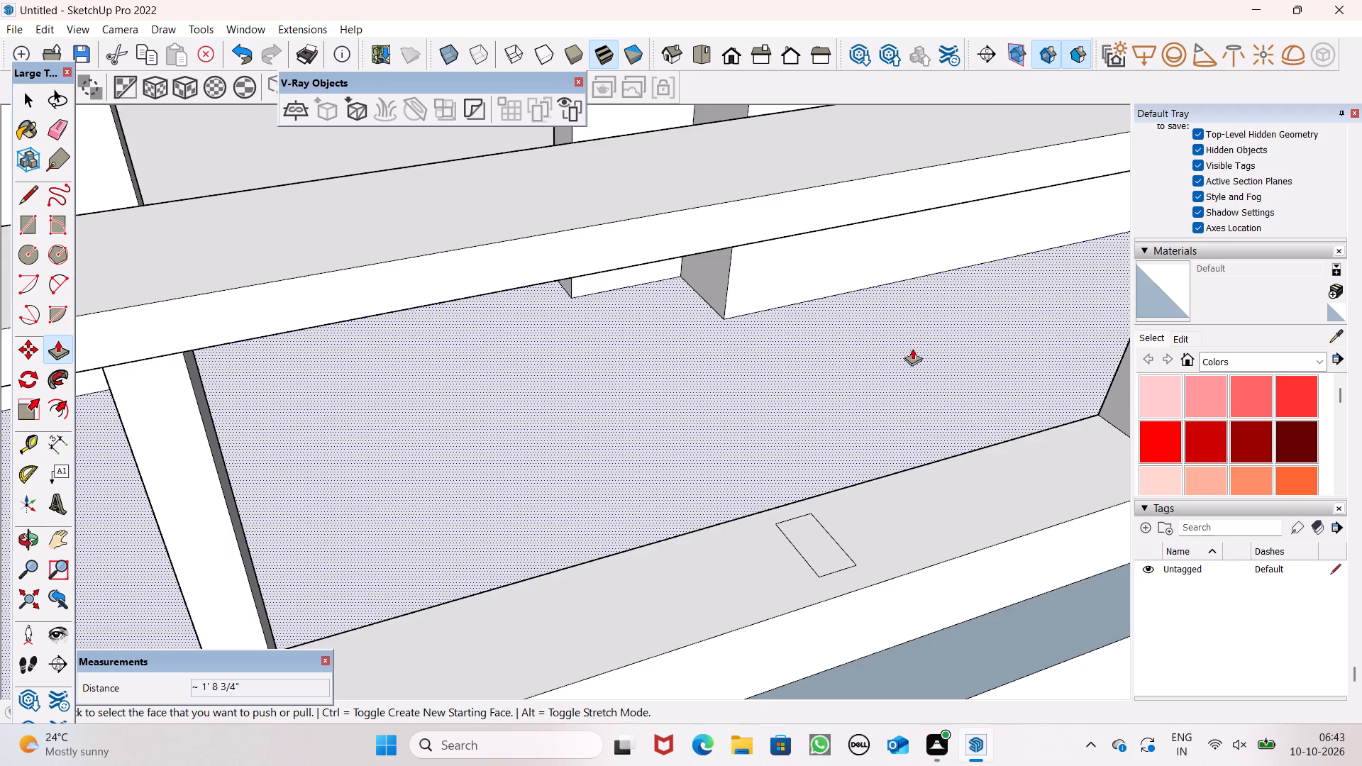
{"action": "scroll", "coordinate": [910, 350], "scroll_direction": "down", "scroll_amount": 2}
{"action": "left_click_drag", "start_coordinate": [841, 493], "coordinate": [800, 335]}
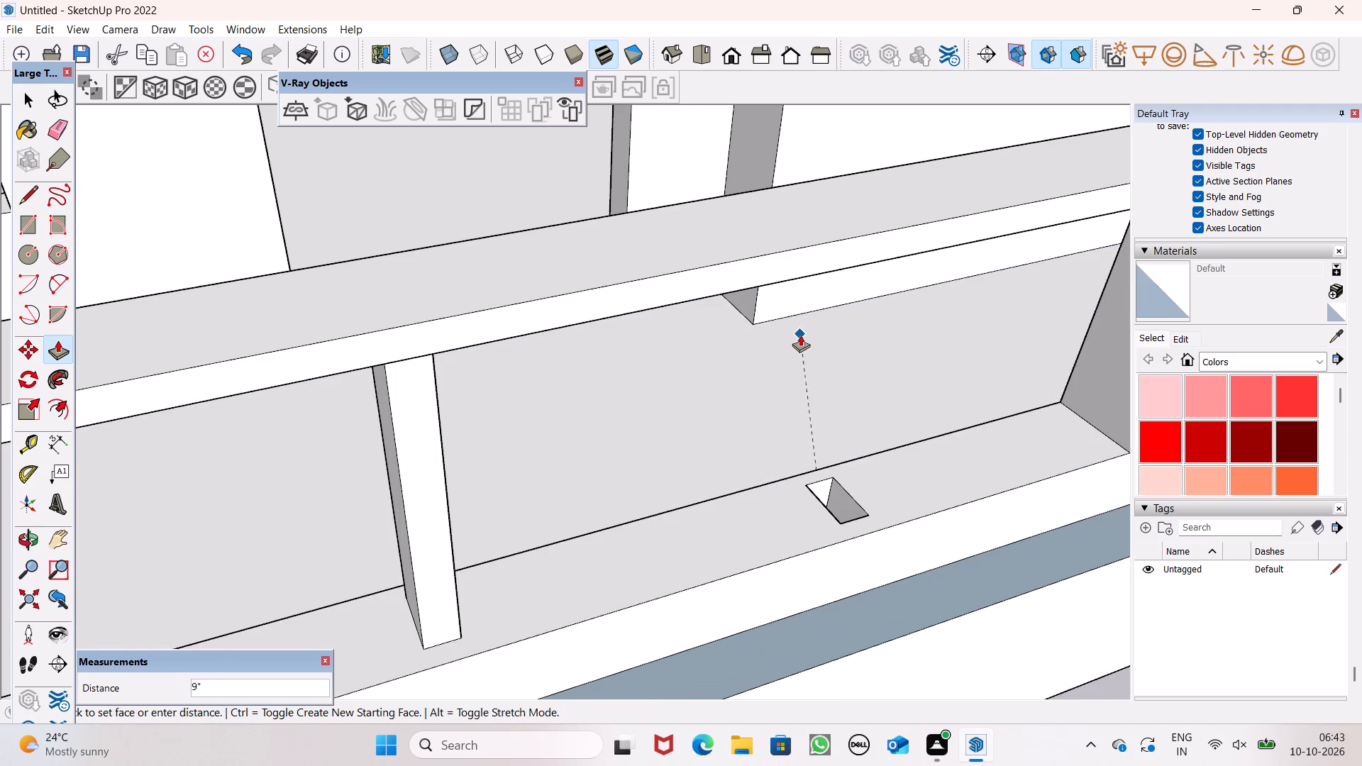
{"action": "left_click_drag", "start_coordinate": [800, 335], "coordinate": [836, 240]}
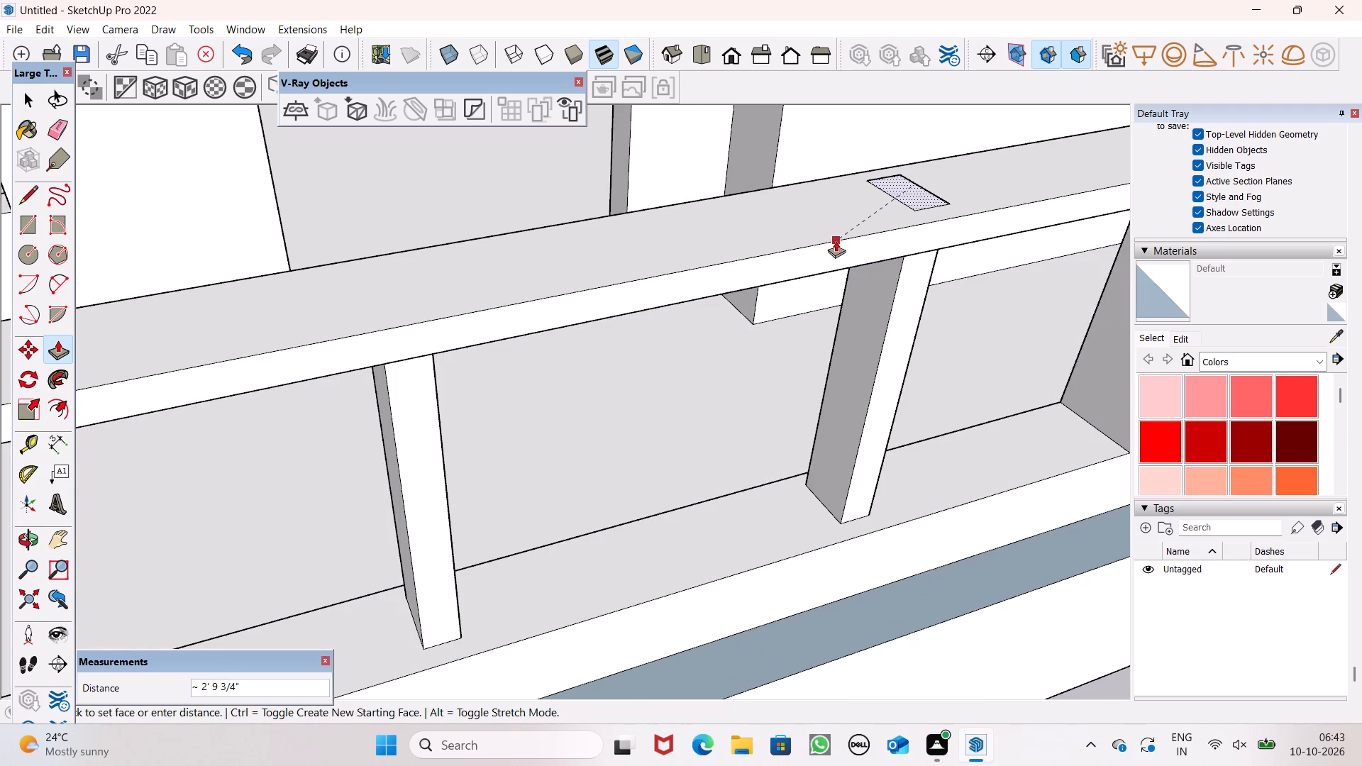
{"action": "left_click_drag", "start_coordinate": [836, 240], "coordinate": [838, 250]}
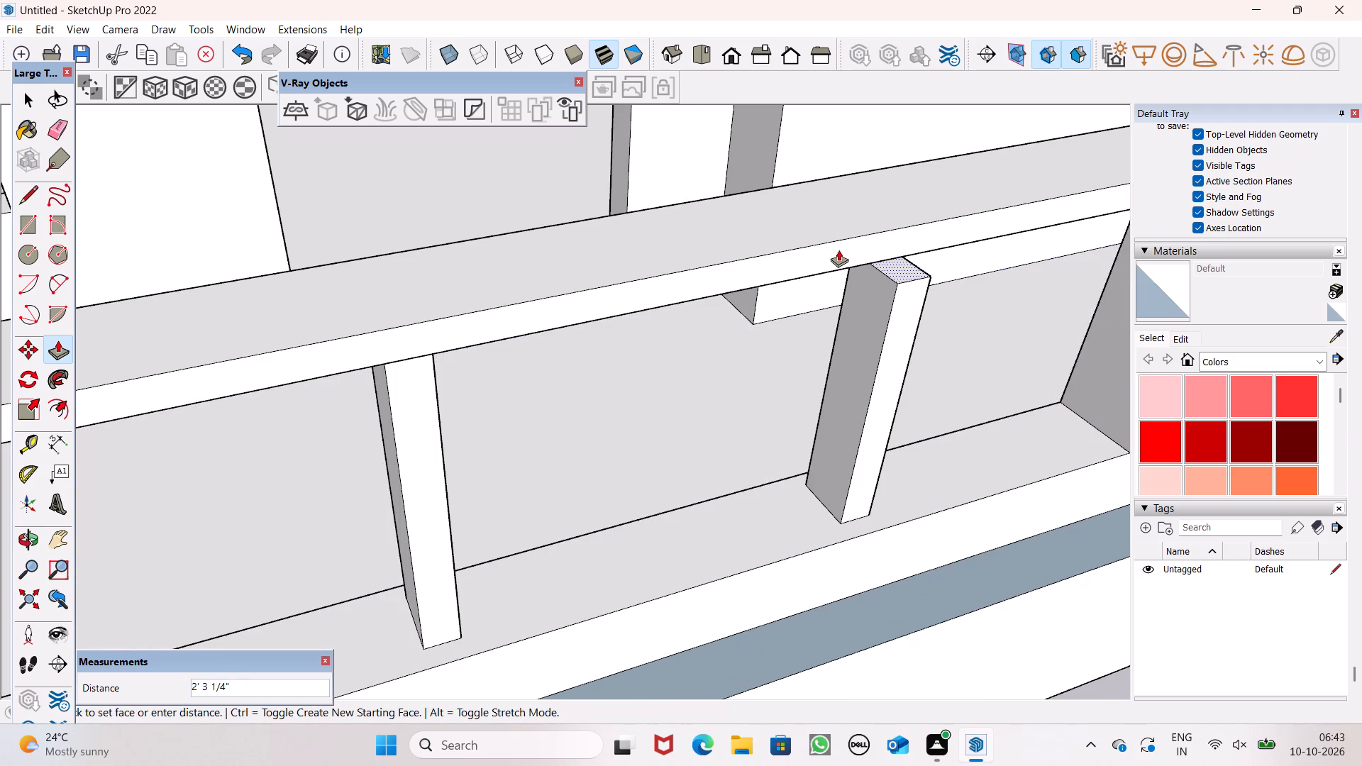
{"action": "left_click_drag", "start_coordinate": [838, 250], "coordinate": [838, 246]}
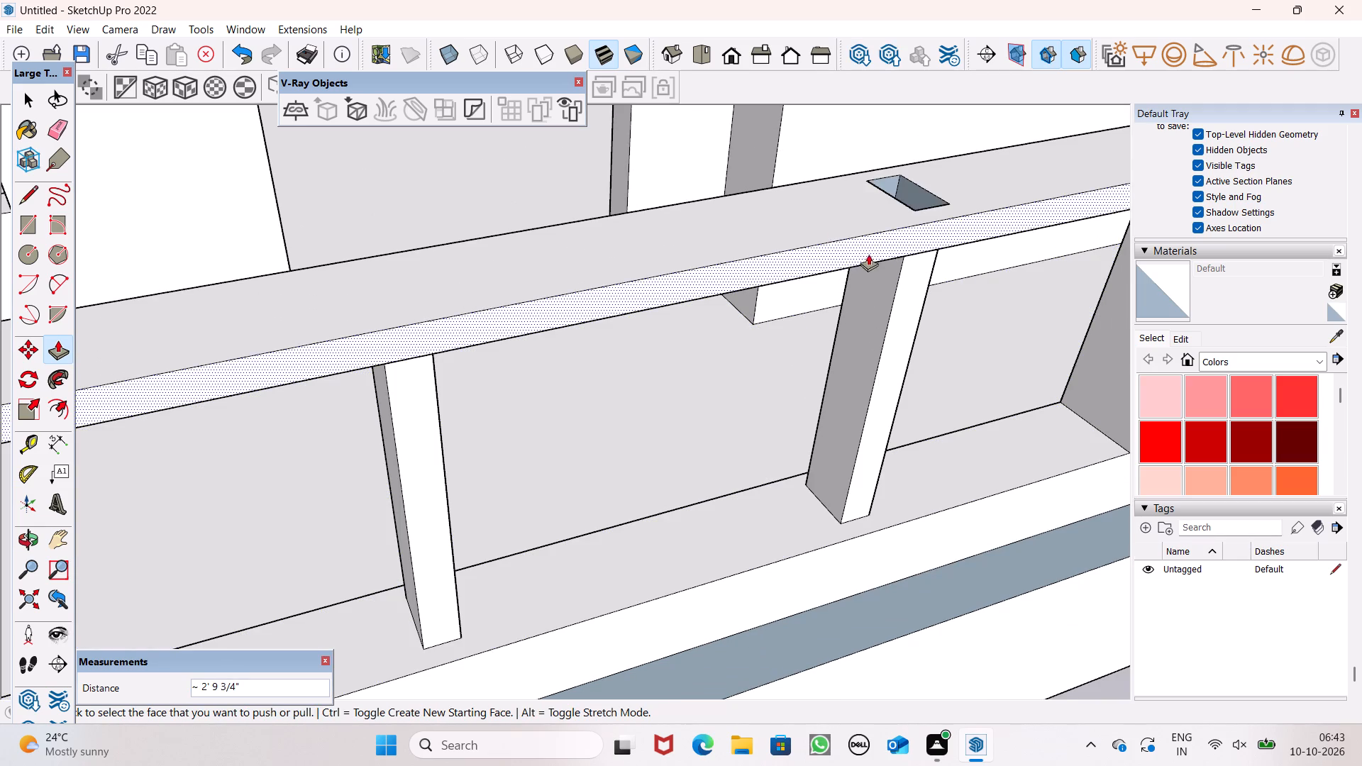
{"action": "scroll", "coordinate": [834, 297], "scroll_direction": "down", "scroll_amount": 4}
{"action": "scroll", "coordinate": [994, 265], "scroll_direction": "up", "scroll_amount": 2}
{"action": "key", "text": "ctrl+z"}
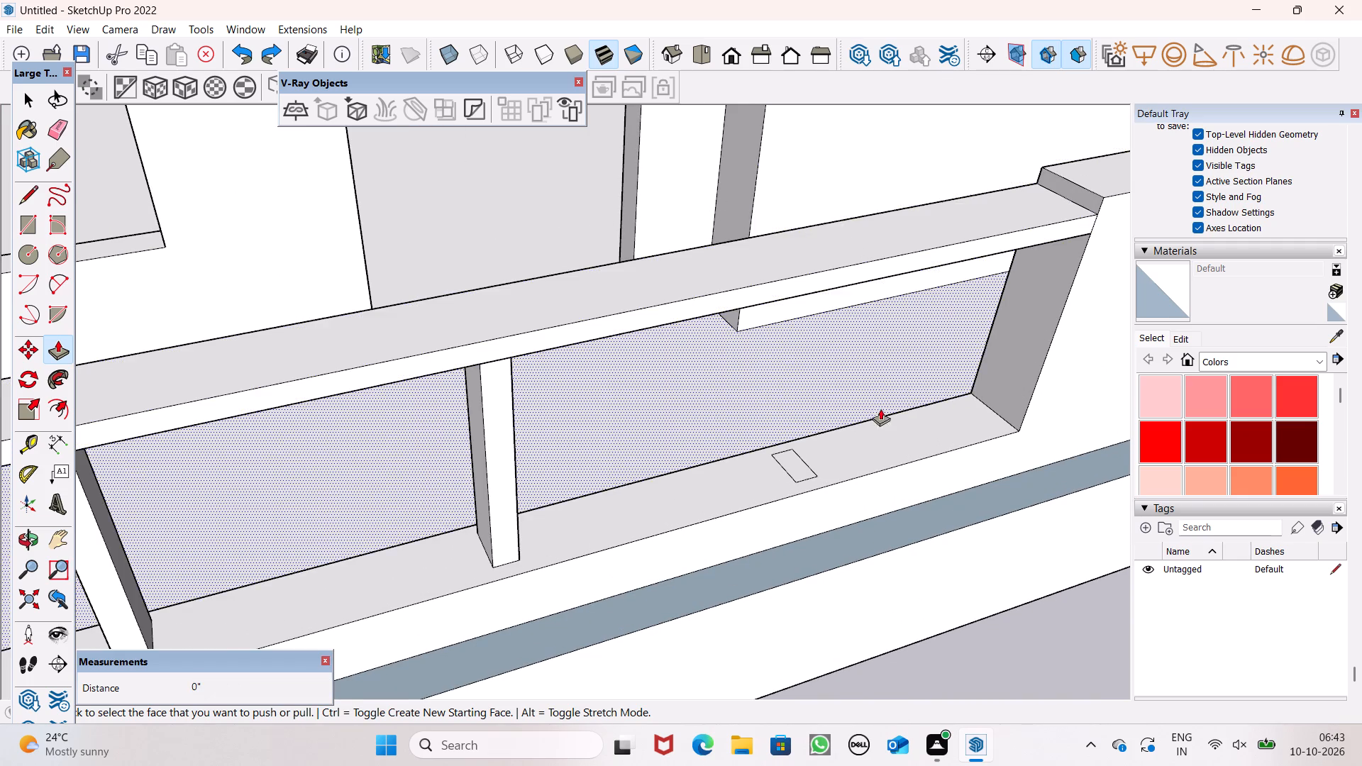
Pull the fourth post footprint from the left up 2' 4 1/8", just below the rail.
{"action": "scroll", "coordinate": [802, 423], "scroll_direction": "up", "scroll_amount": 6}
{"action": "scroll", "coordinate": [790, 471], "scroll_direction": "down", "scroll_amount": 5}
{"action": "left_click_drag", "start_coordinate": [793, 492], "coordinate": [792, 467]}
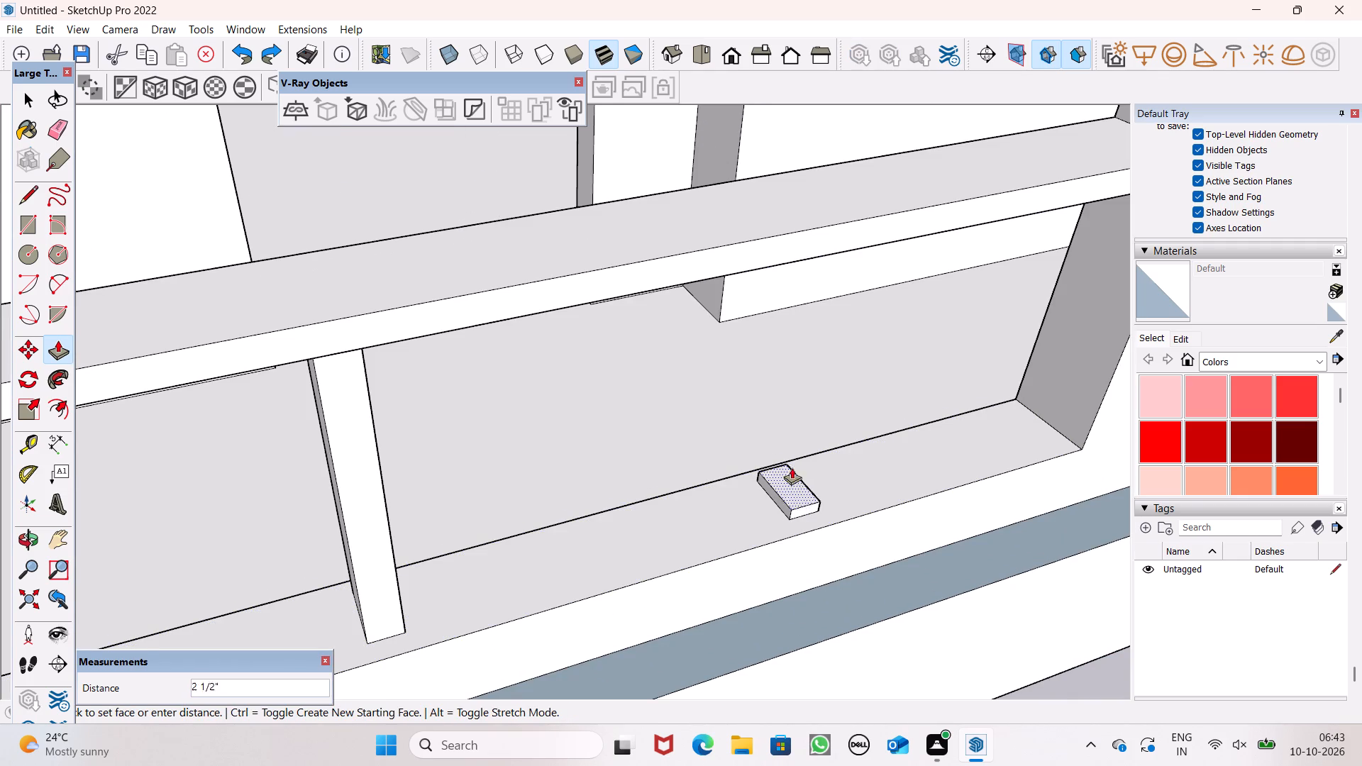
{"action": "left_click_drag", "start_coordinate": [792, 467], "coordinate": [773, 238]}
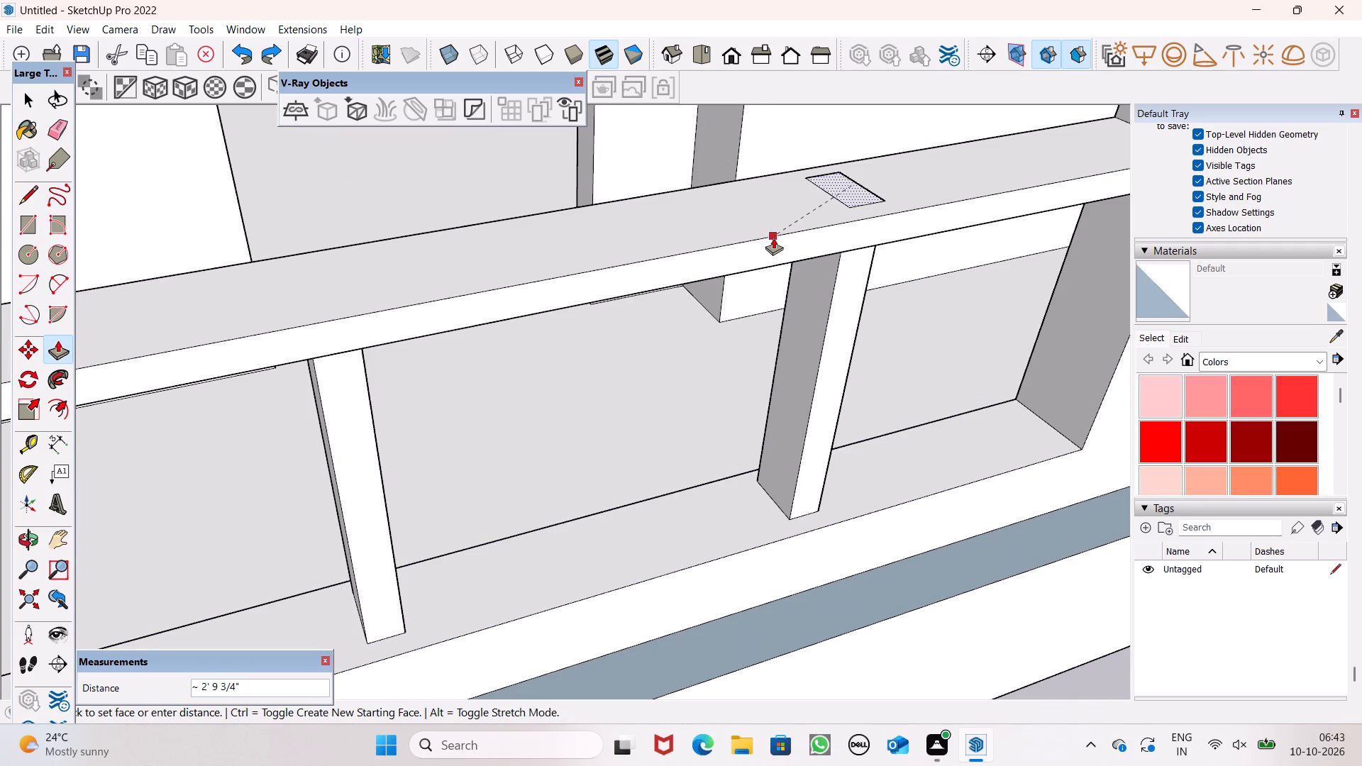
{"action": "left_click_drag", "start_coordinate": [773, 238], "coordinate": [780, 238]}
{"action": "left_click_drag", "start_coordinate": [780, 238], "coordinate": [785, 241]}
{"action": "scroll", "coordinate": [851, 231], "scroll_direction": "up", "scroll_amount": 3}
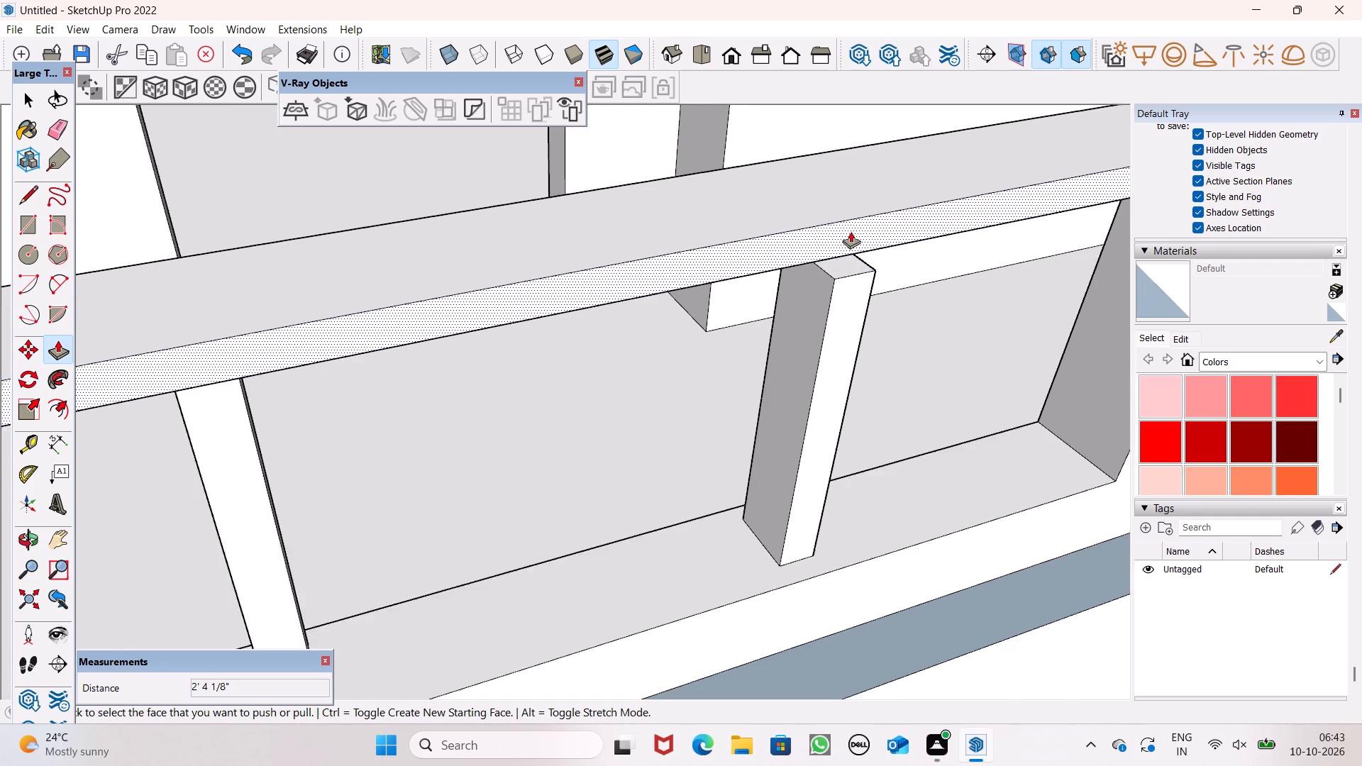
Raise the top of the fourth post 1 11/16" and close the remaining gap to the rail's underside.
{"action": "scroll", "coordinate": [851, 231], "scroll_direction": "up", "scroll_amount": 4}
{"action": "left_click_drag", "start_coordinate": [838, 291], "coordinate": [837, 256]}
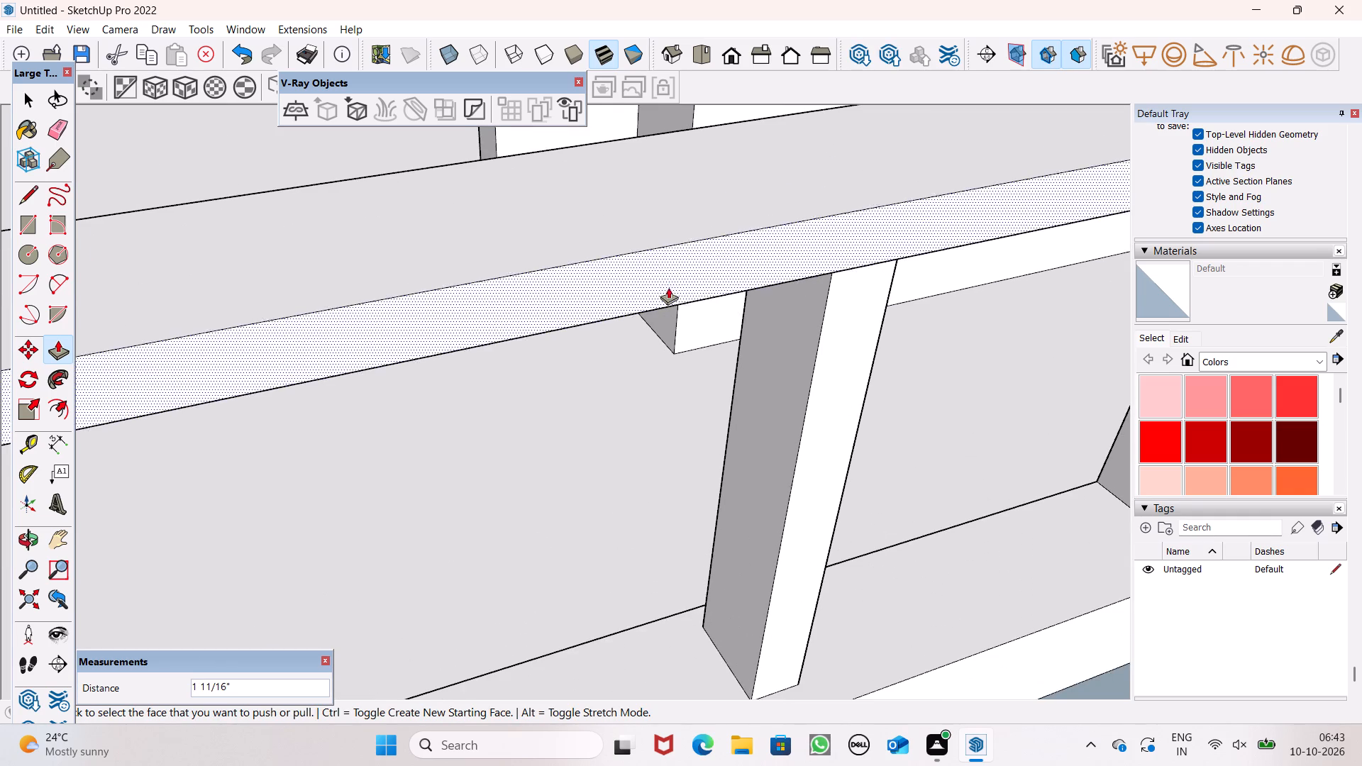
{"action": "scroll", "coordinate": [646, 277], "scroll_direction": "down", "scroll_amount": 5}
{"action": "scroll", "coordinate": [500, 306], "scroll_direction": "down", "scroll_amount": 16}
{"action": "scroll", "coordinate": [660, 390], "scroll_direction": "up", "scroll_amount": 1}
{"action": "middle_click_drag", "start_coordinate": [660, 390], "coordinate": [531, 253]}
{"action": "scroll", "coordinate": [592, 270], "scroll_direction": "up", "scroll_amount": 5}
{"action": "middle_click_drag", "start_coordinate": [592, 270], "coordinate": [565, 167]}
{"action": "scroll", "coordinate": [565, 165], "scroll_direction": "up", "scroll_amount": 1}
{"action": "scroll", "coordinate": [514, 268], "scroll_direction": "up", "scroll_amount": 3}
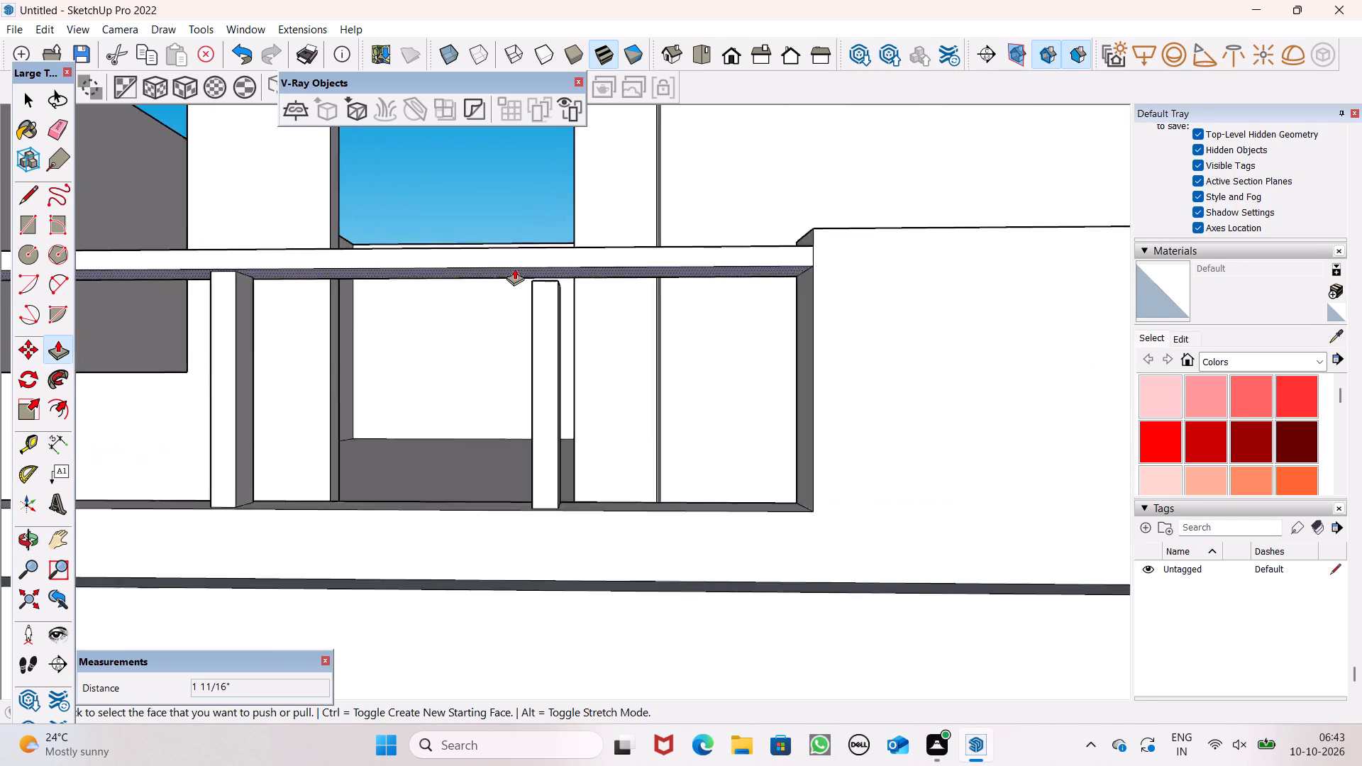
{"action": "scroll", "coordinate": [514, 268], "scroll_direction": "up", "scroll_amount": 2}
{"action": "middle_click_drag", "start_coordinate": [581, 279], "coordinate": [602, 366]}
{"action": "scroll", "coordinate": [552, 301], "scroll_direction": "up", "scroll_amount": 7}
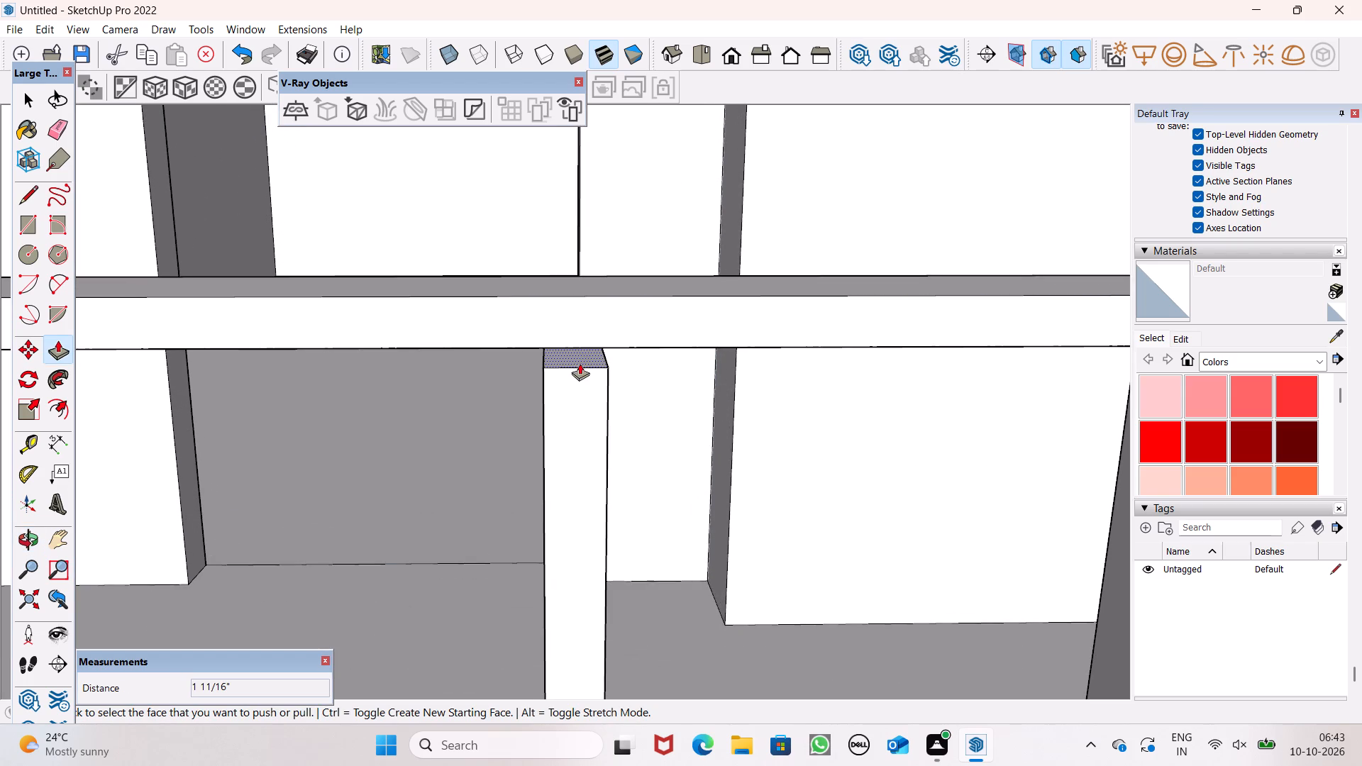
{"action": "left_click_drag", "start_coordinate": [580, 361], "coordinate": [582, 331]}
Push/Pull the recessed underside face of the right balcony's rail about 2 9/16", flush with the rail's bottom edge.
{"action": "scroll", "coordinate": [546, 292], "scroll_direction": "down", "scroll_amount": 5}
{"action": "scroll", "coordinate": [546, 301], "scroll_direction": "up", "scroll_amount": 1}
{"action": "scroll", "coordinate": [557, 289], "scroll_direction": "down", "scroll_amount": 4}
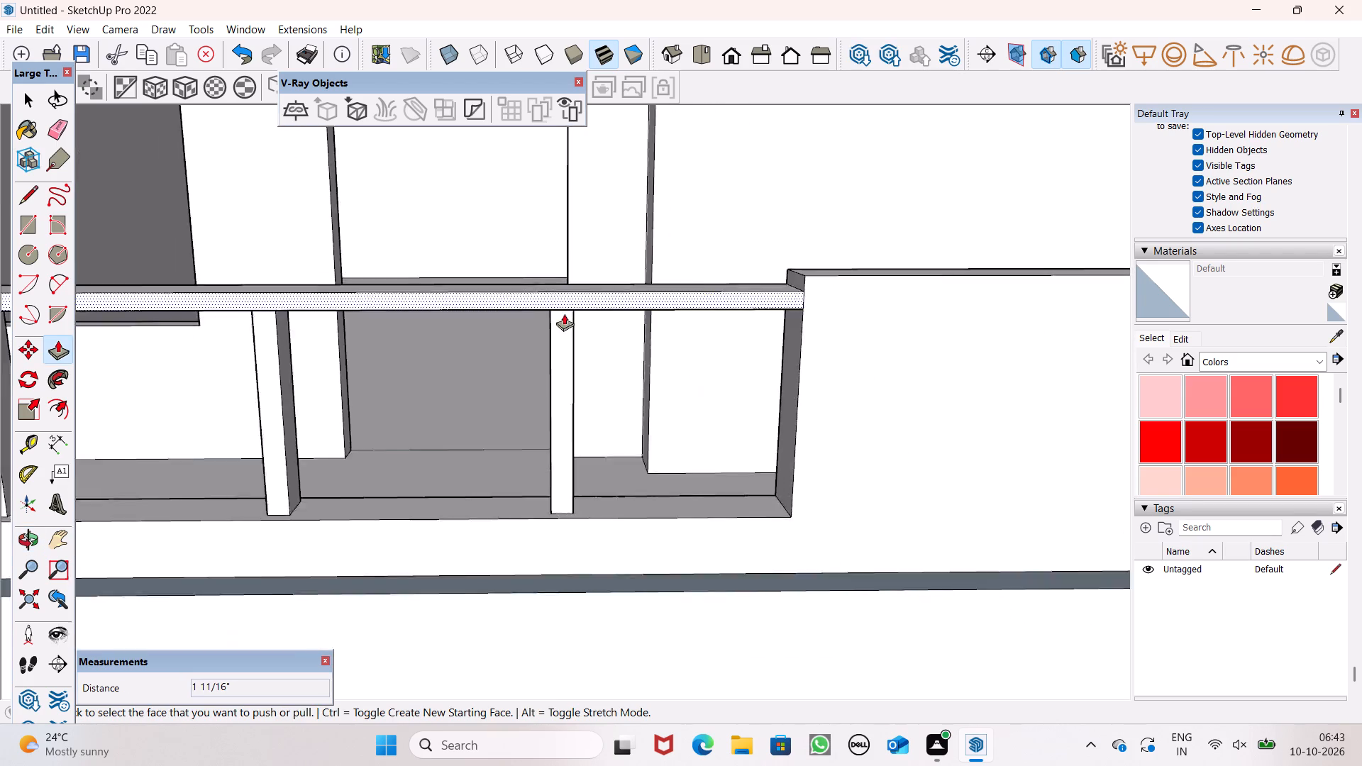
{"action": "scroll", "coordinate": [564, 313], "scroll_direction": "down", "scroll_amount": 11}
{"action": "middle_click_drag", "start_coordinate": [618, 375], "coordinate": [288, 250]}
{"action": "scroll", "coordinate": [356, 246], "scroll_direction": "down", "scroll_amount": 5}
{"action": "middle_click_drag", "start_coordinate": [597, 317], "coordinate": [775, 604]}
{"action": "middle_click_drag", "start_coordinate": [790, 477], "coordinate": [784, 461]}
{"action": "middle_click_drag", "start_coordinate": [797, 487], "coordinate": [768, 421]}
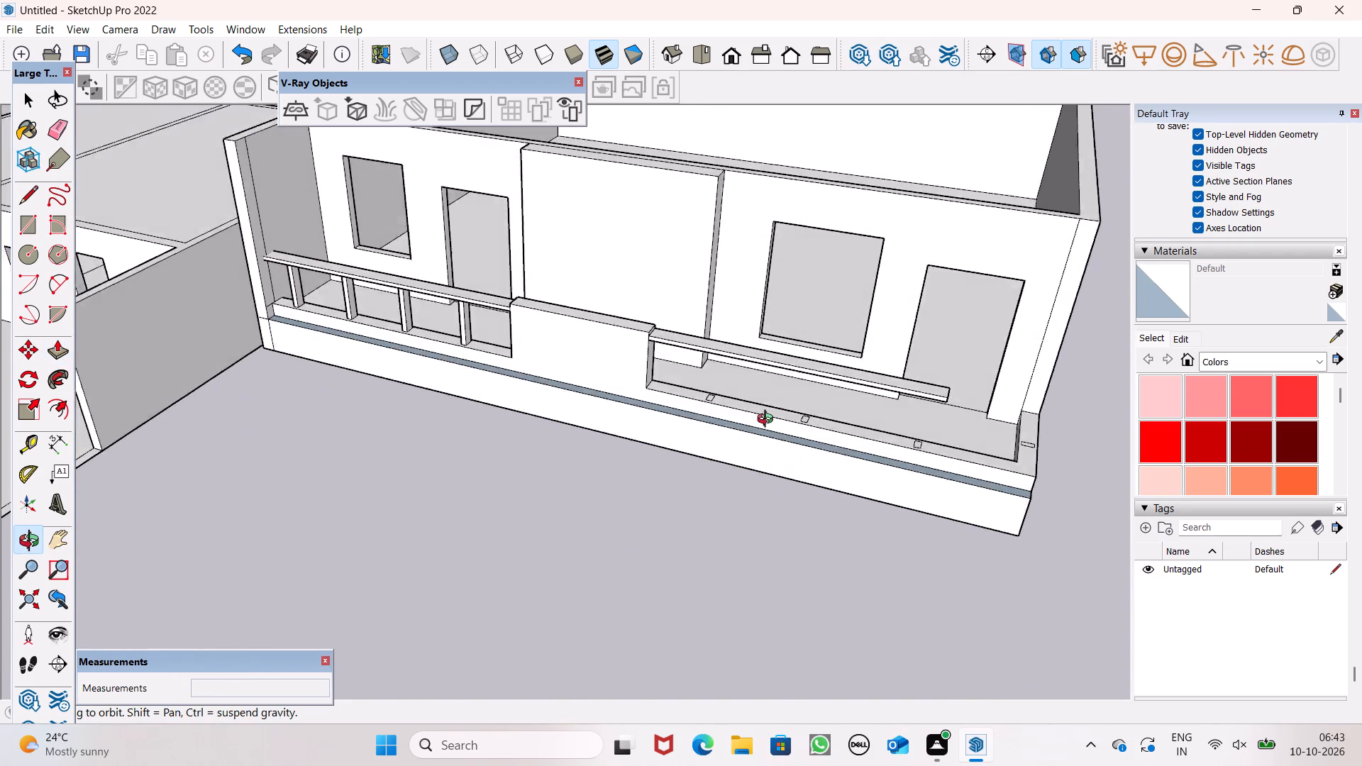
{"action": "middle_click_drag", "start_coordinate": [768, 421], "coordinate": [820, 189]}
{"action": "scroll", "coordinate": [817, 194], "scroll_direction": "up", "scroll_amount": 2}
{"action": "scroll", "coordinate": [738, 306], "scroll_direction": "up", "scroll_amount": 3}
{"action": "middle_click_drag", "start_coordinate": [733, 315], "coordinate": [738, 196]}
{"action": "scroll", "coordinate": [731, 256], "scroll_direction": "up", "scroll_amount": 1}
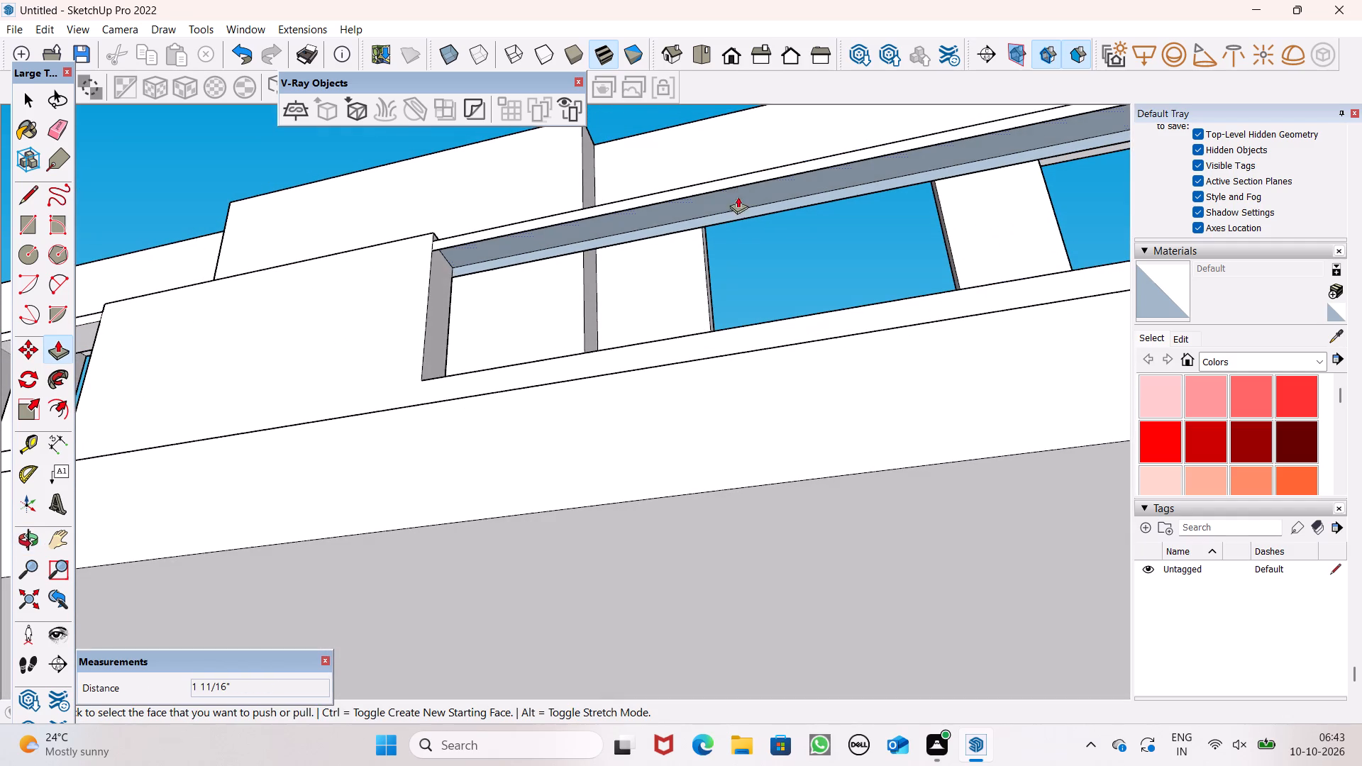
{"action": "left_click", "coordinate": [16, 221]}
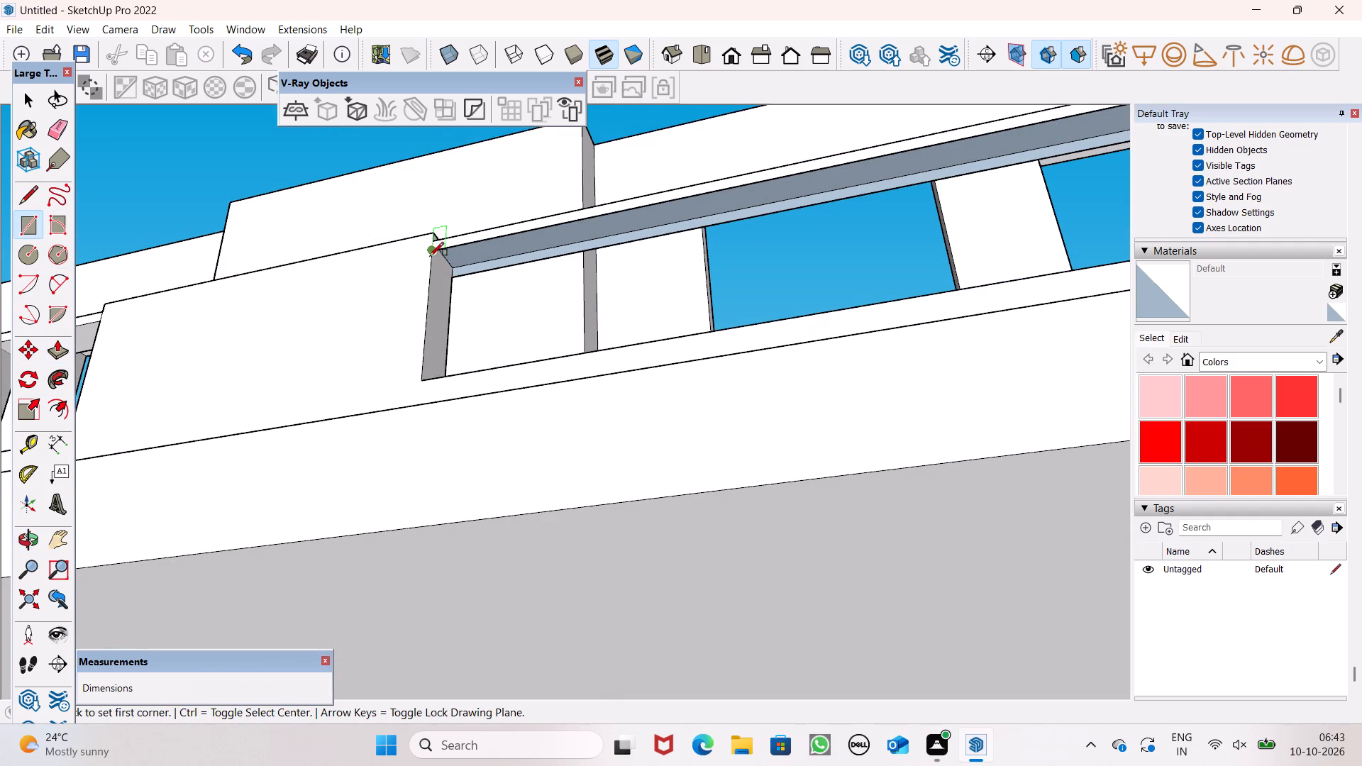
{"action": "key", "text": "space"}
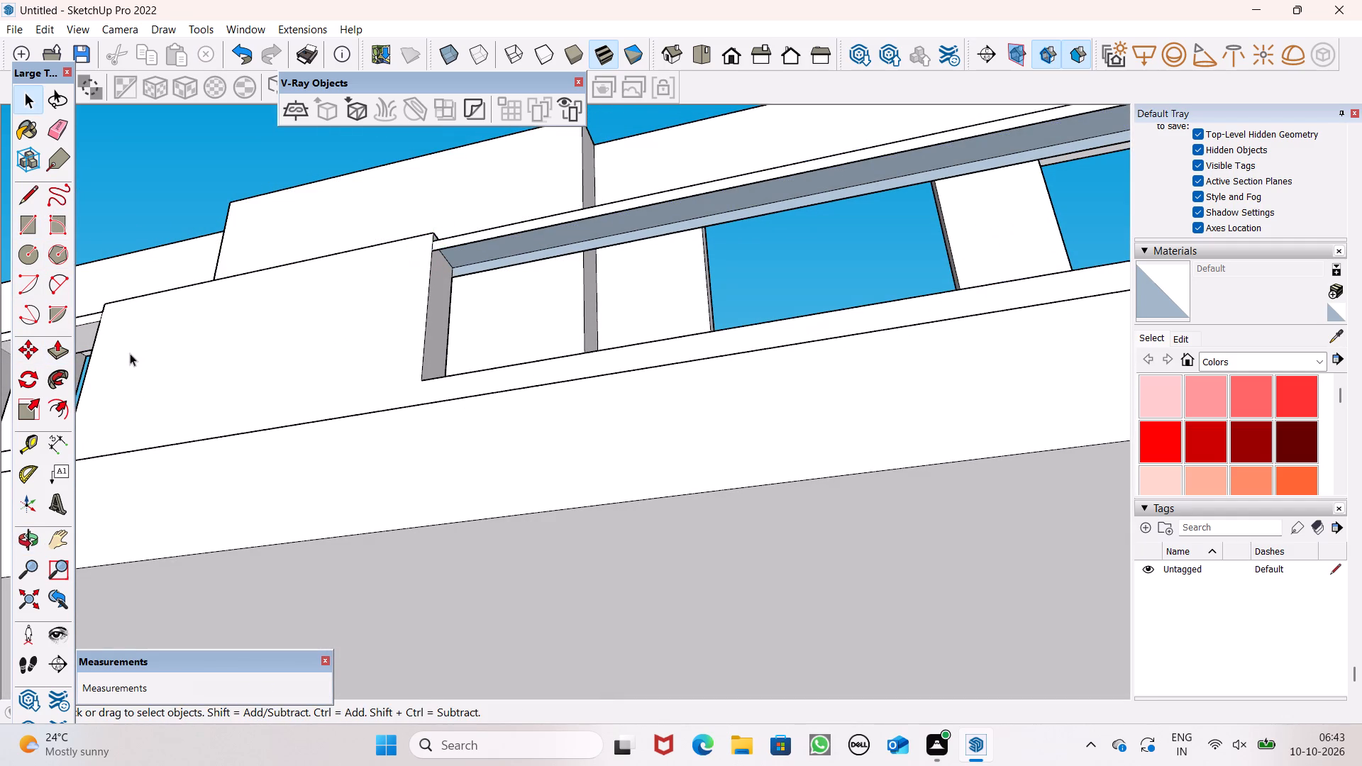
{"action": "left_click", "coordinate": [49, 355]}
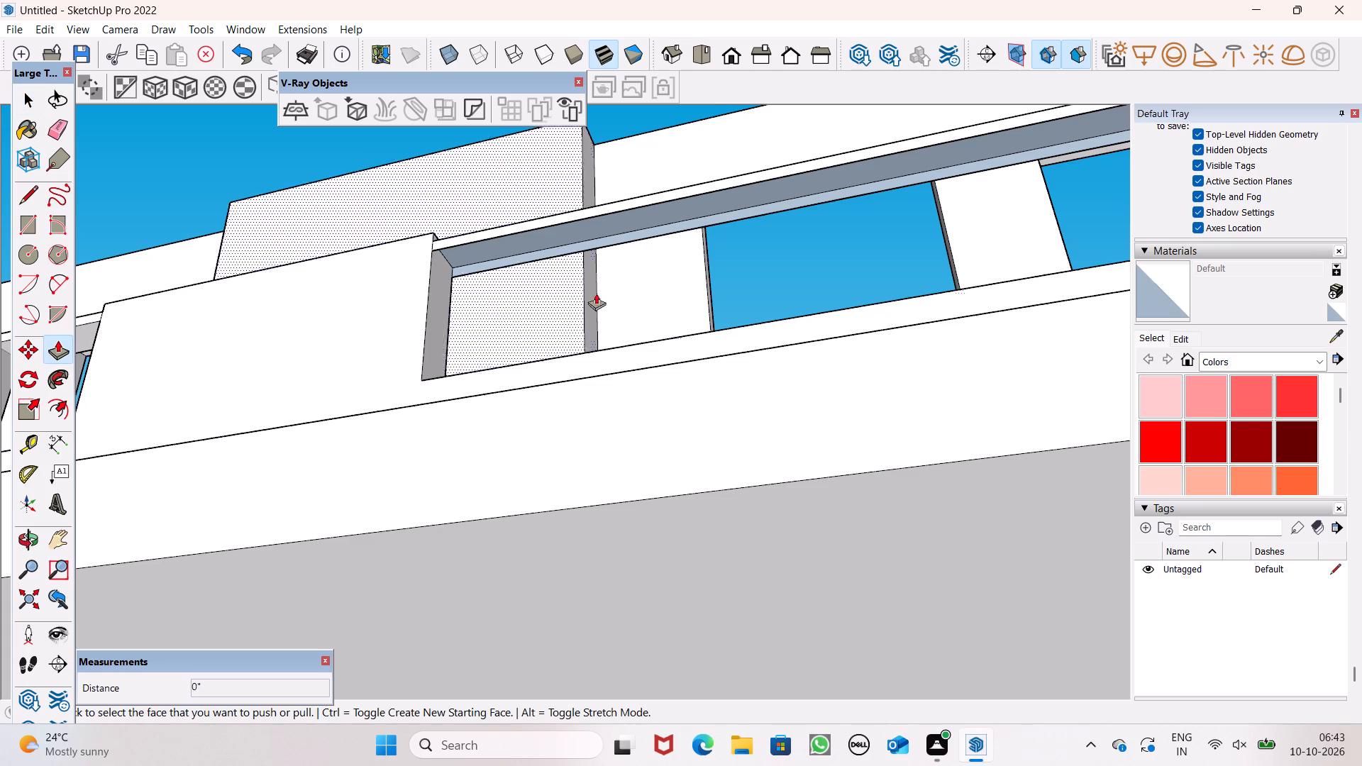
{"action": "left_click_drag", "start_coordinate": [509, 247], "coordinate": [470, 243]}
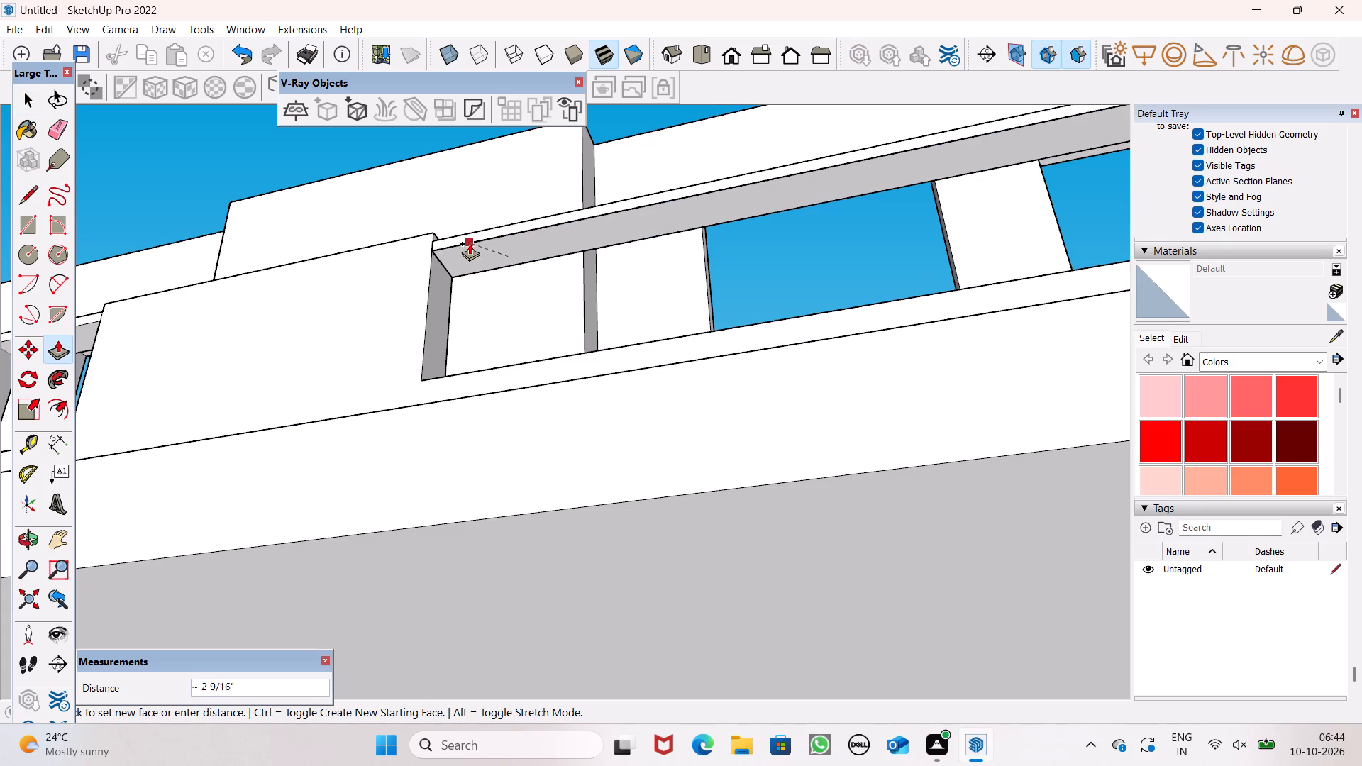
{"action": "left_click_drag", "start_coordinate": [470, 243], "coordinate": [472, 240]}
{"action": "scroll", "coordinate": [304, 272], "scroll_direction": "down", "scroll_amount": 6}
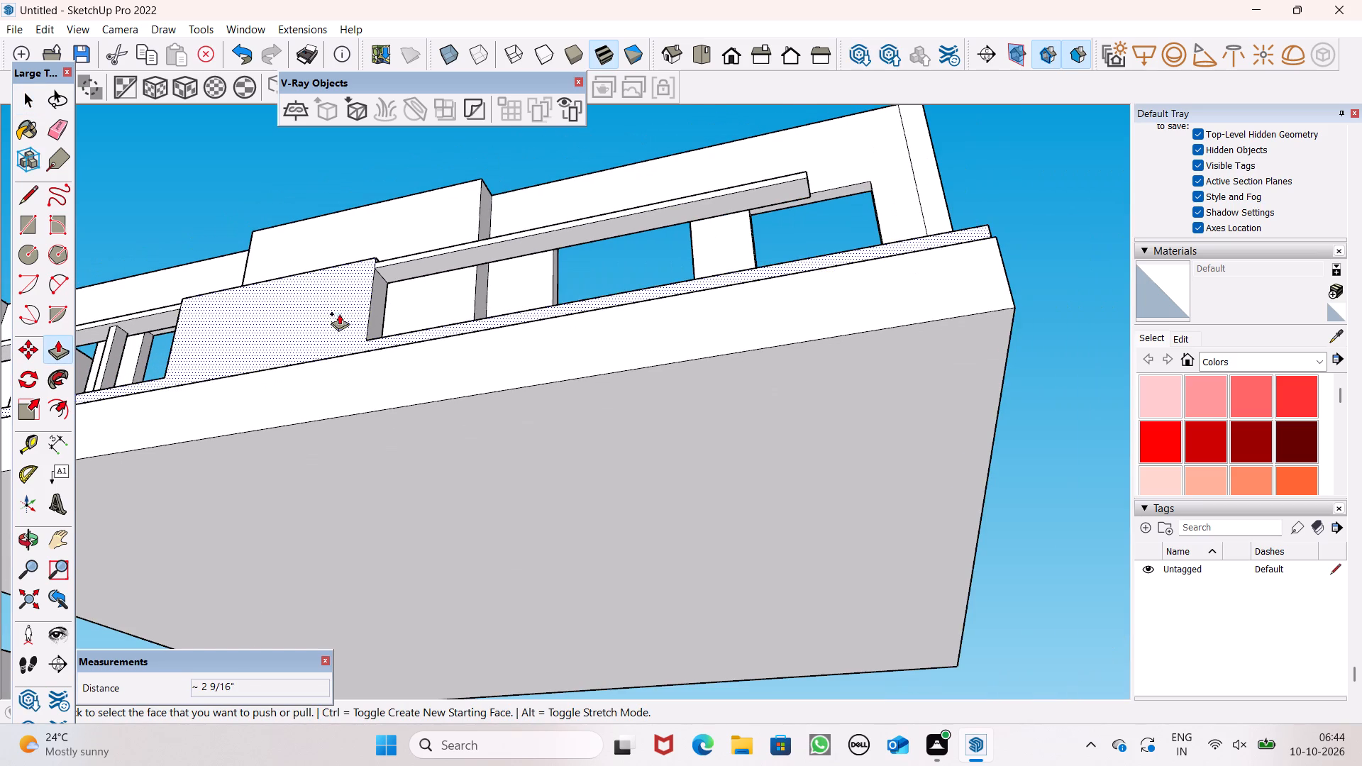
{"action": "key", "text": "space"}
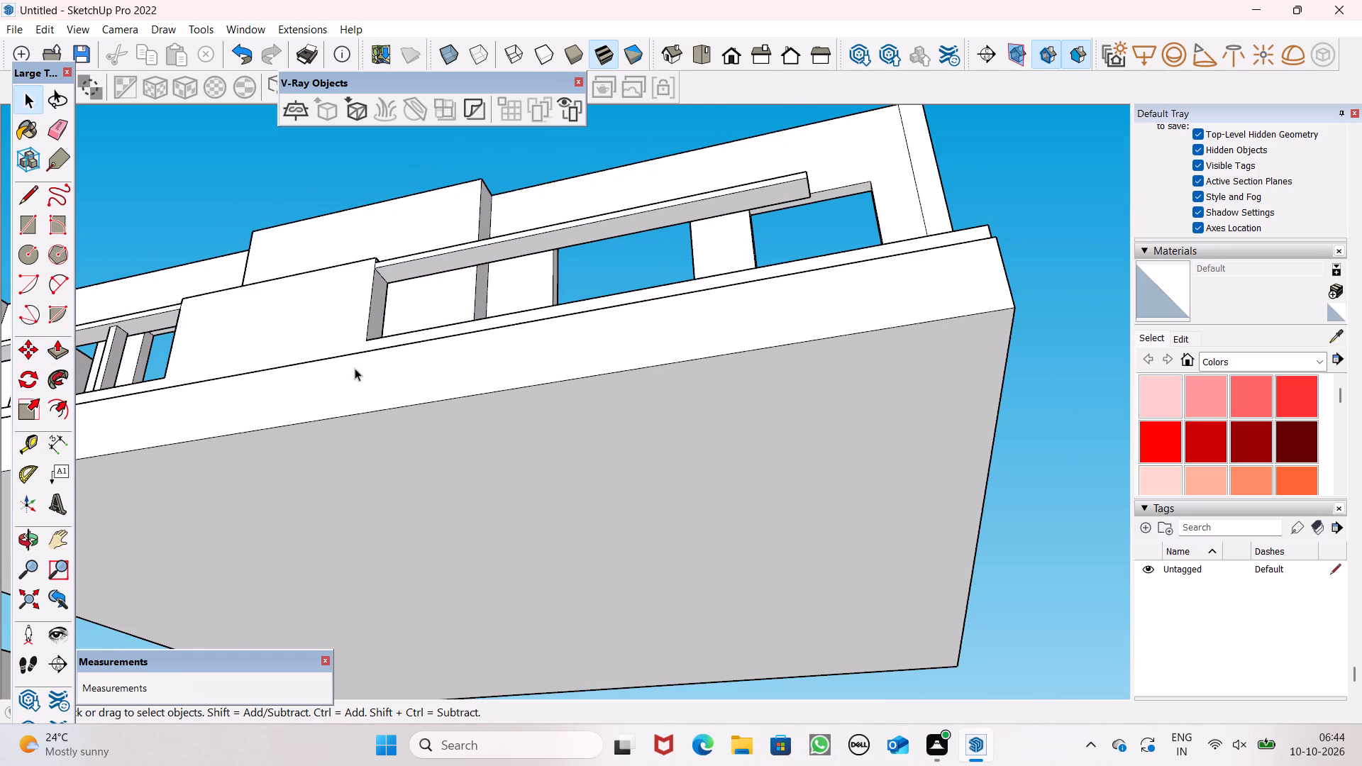
Pull the leftmost post footprint on the right balcony's parapet up 2' 4 13/16", just below the rail.
{"action": "scroll", "coordinate": [405, 386], "scroll_direction": "down", "scroll_amount": 4}
{"action": "middle_click_drag", "start_coordinate": [531, 457], "coordinate": [708, 760]}
{"action": "scroll", "coordinate": [638, 598], "scroll_direction": "up", "scroll_amount": 4}
{"action": "middle_click_drag", "start_coordinate": [555, 517], "coordinate": [633, 639]}
{"action": "scroll", "coordinate": [491, 509], "scroll_direction": "up", "scroll_amount": 1}
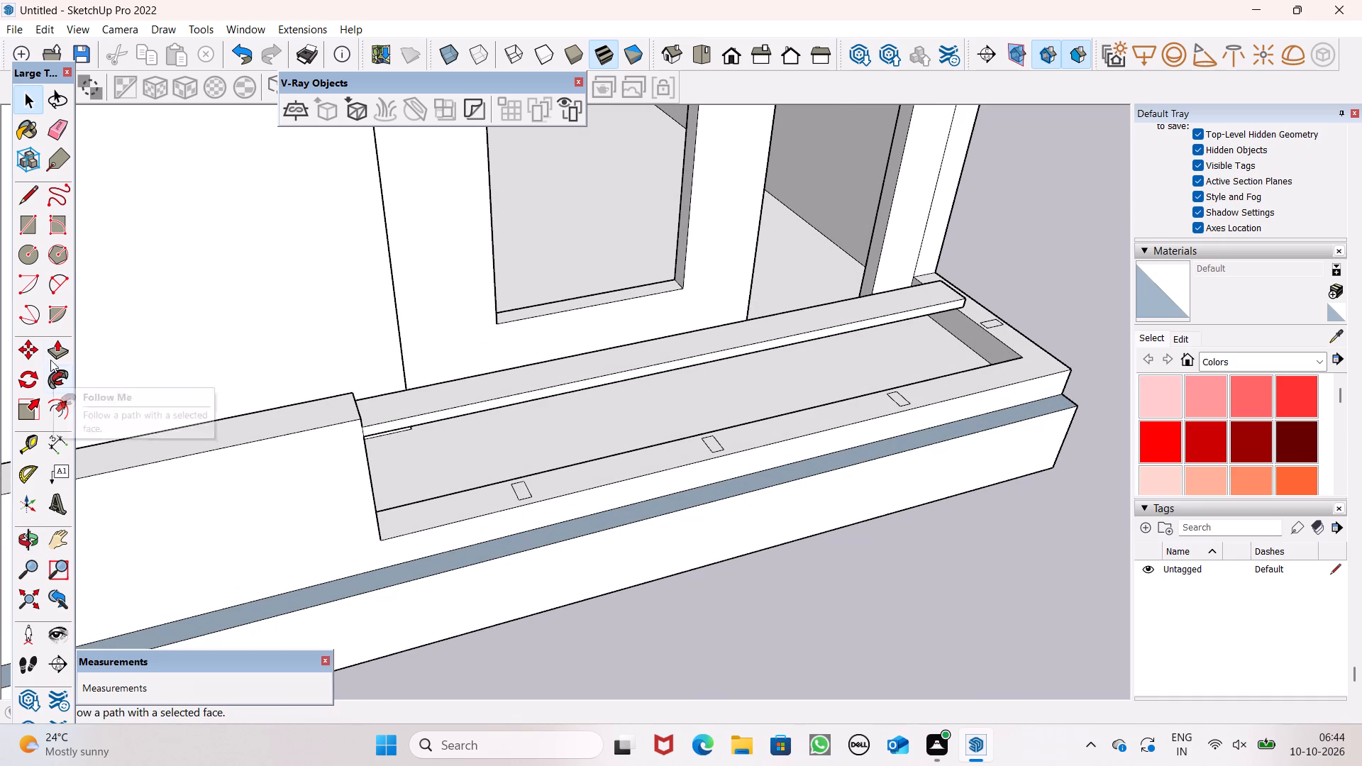
{"action": "left_click", "coordinate": [53, 349]}
{"action": "scroll", "coordinate": [499, 381], "scroll_direction": "up", "scroll_amount": 4}
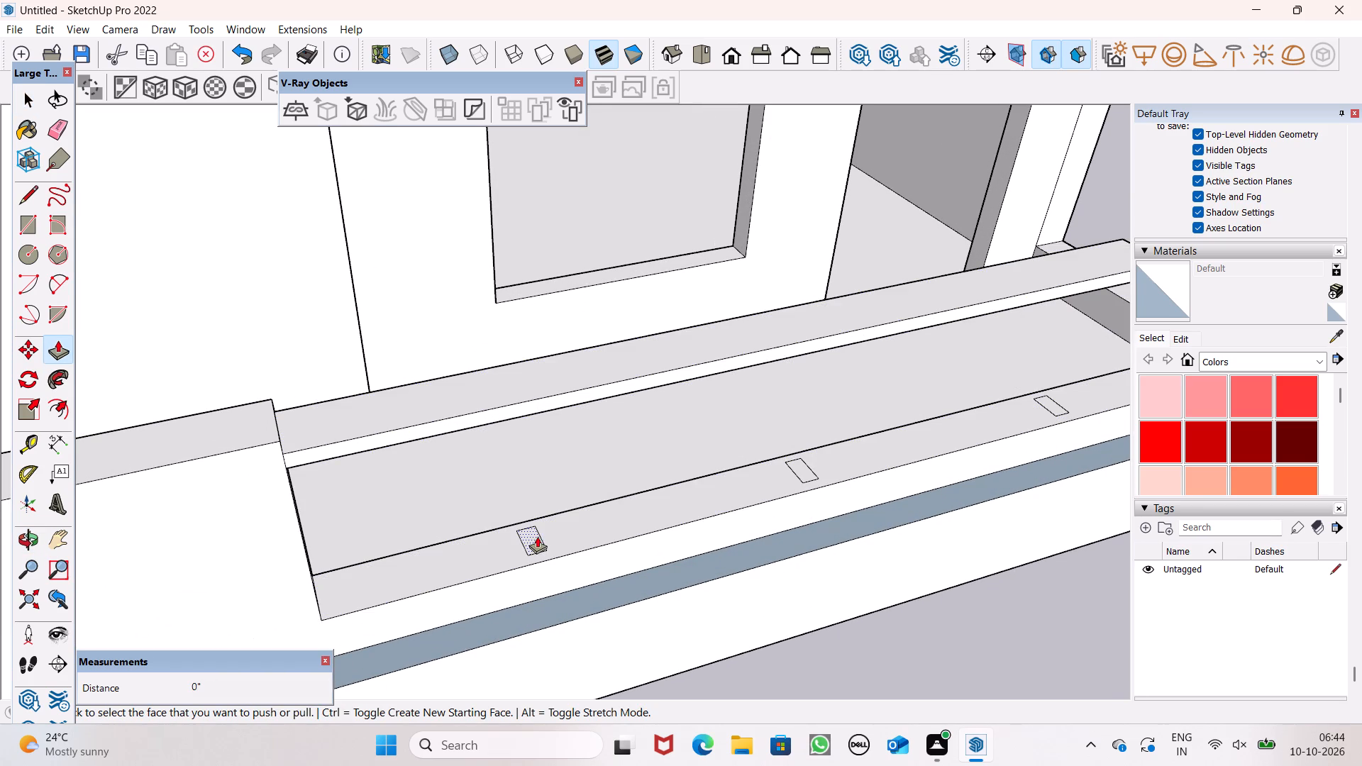
{"action": "left_click_drag", "start_coordinate": [533, 539], "coordinate": [551, 426]}
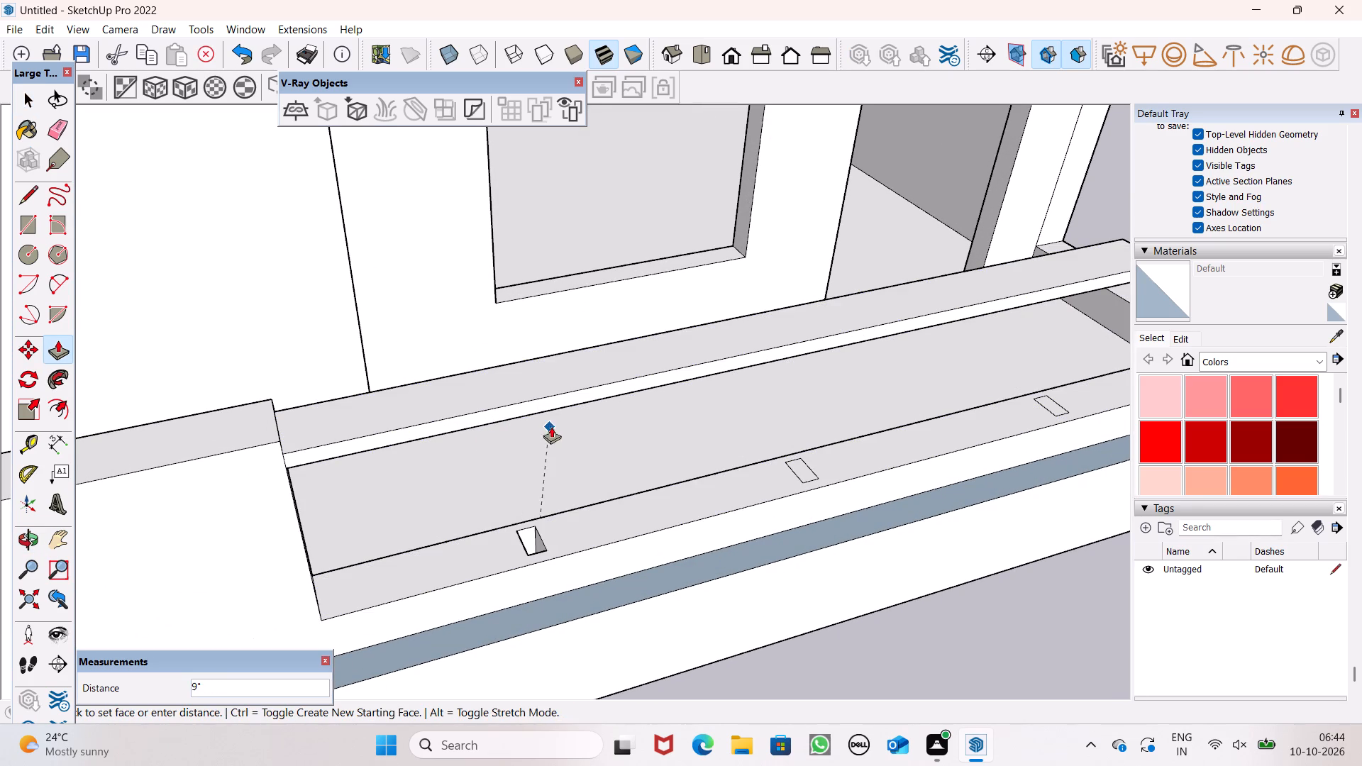
{"action": "left_click_drag", "start_coordinate": [551, 426], "coordinate": [530, 404]}
Raise the top of the right balcony's first post 1 3/16" towards the rail's underside.
{"action": "scroll", "coordinate": [541, 391], "scroll_direction": "up", "scroll_amount": 7}
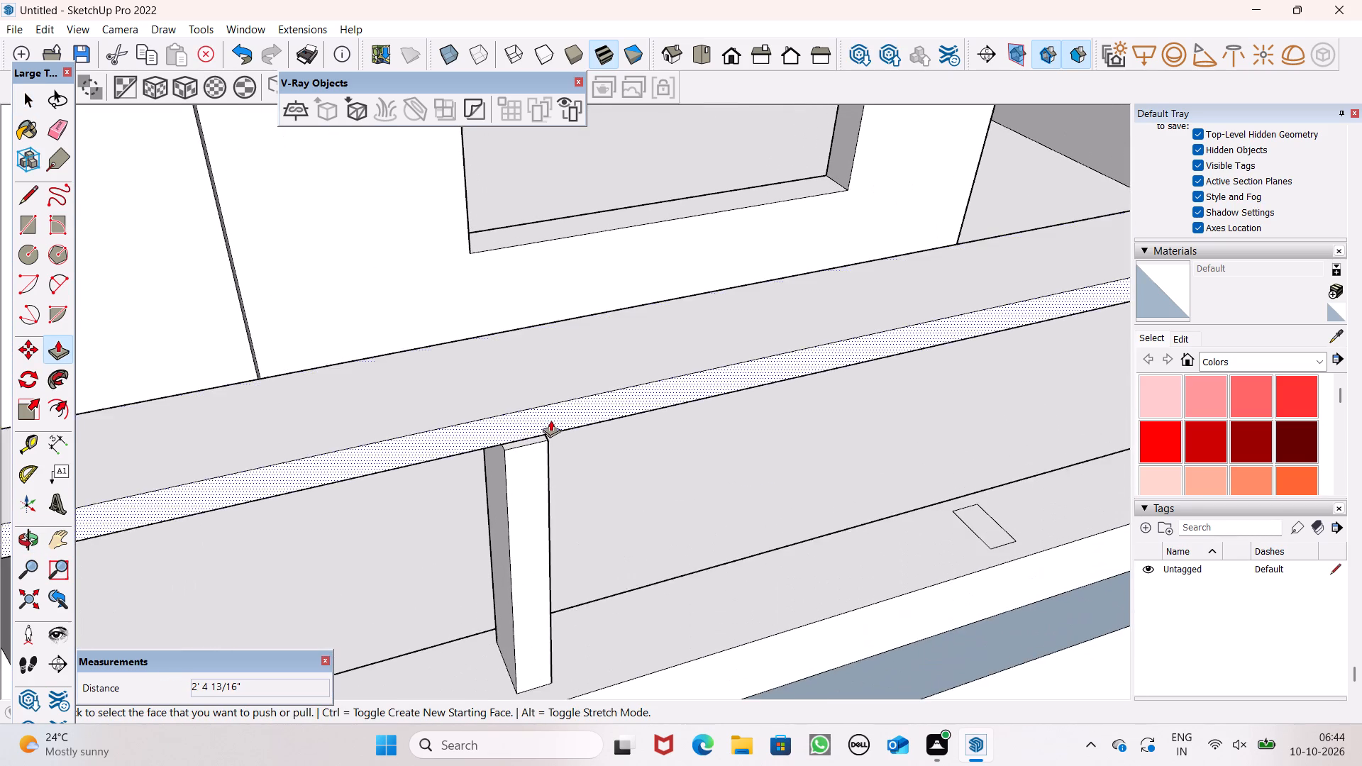
{"action": "scroll", "coordinate": [553, 438], "scroll_direction": "up", "scroll_amount": 6}
{"action": "left_click_drag", "start_coordinate": [487, 457], "coordinate": [485, 450]}
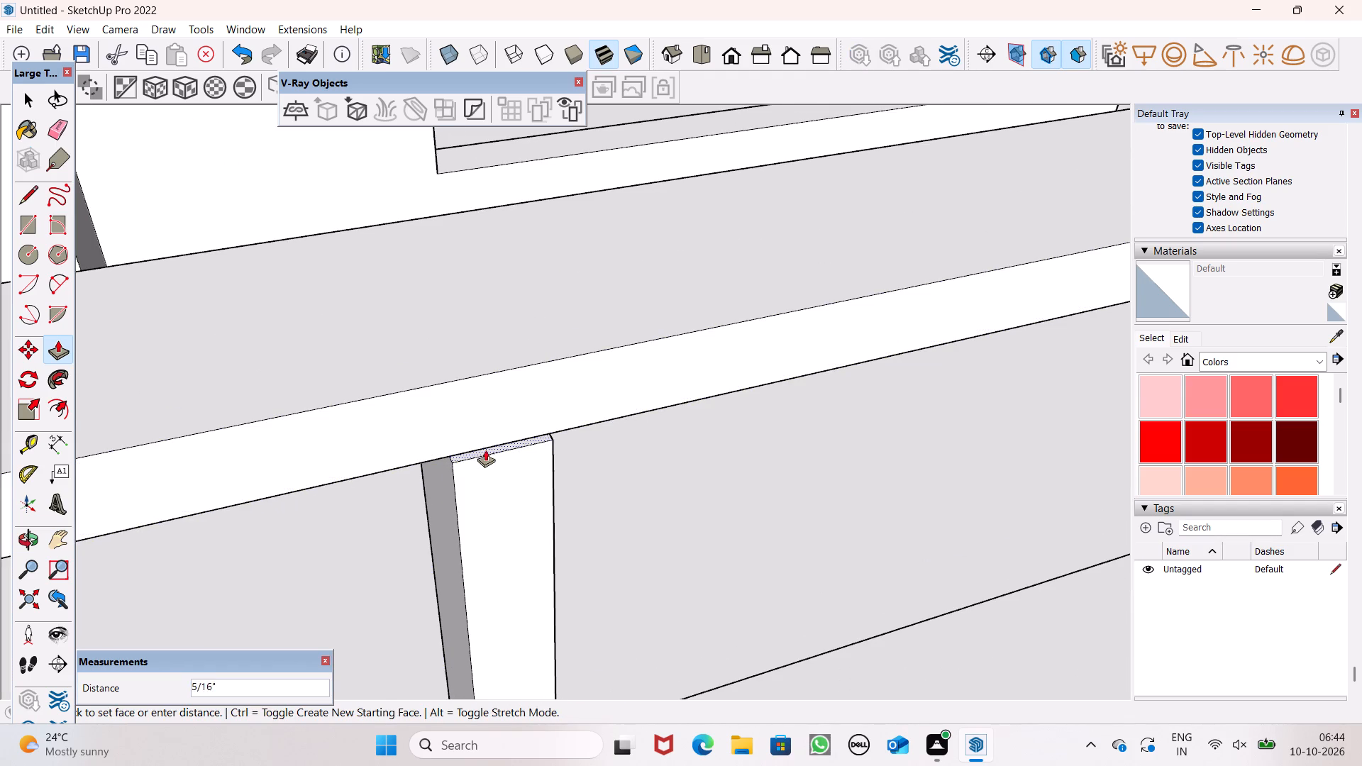
{"action": "left_click_drag", "start_coordinate": [485, 450], "coordinate": [480, 428]}
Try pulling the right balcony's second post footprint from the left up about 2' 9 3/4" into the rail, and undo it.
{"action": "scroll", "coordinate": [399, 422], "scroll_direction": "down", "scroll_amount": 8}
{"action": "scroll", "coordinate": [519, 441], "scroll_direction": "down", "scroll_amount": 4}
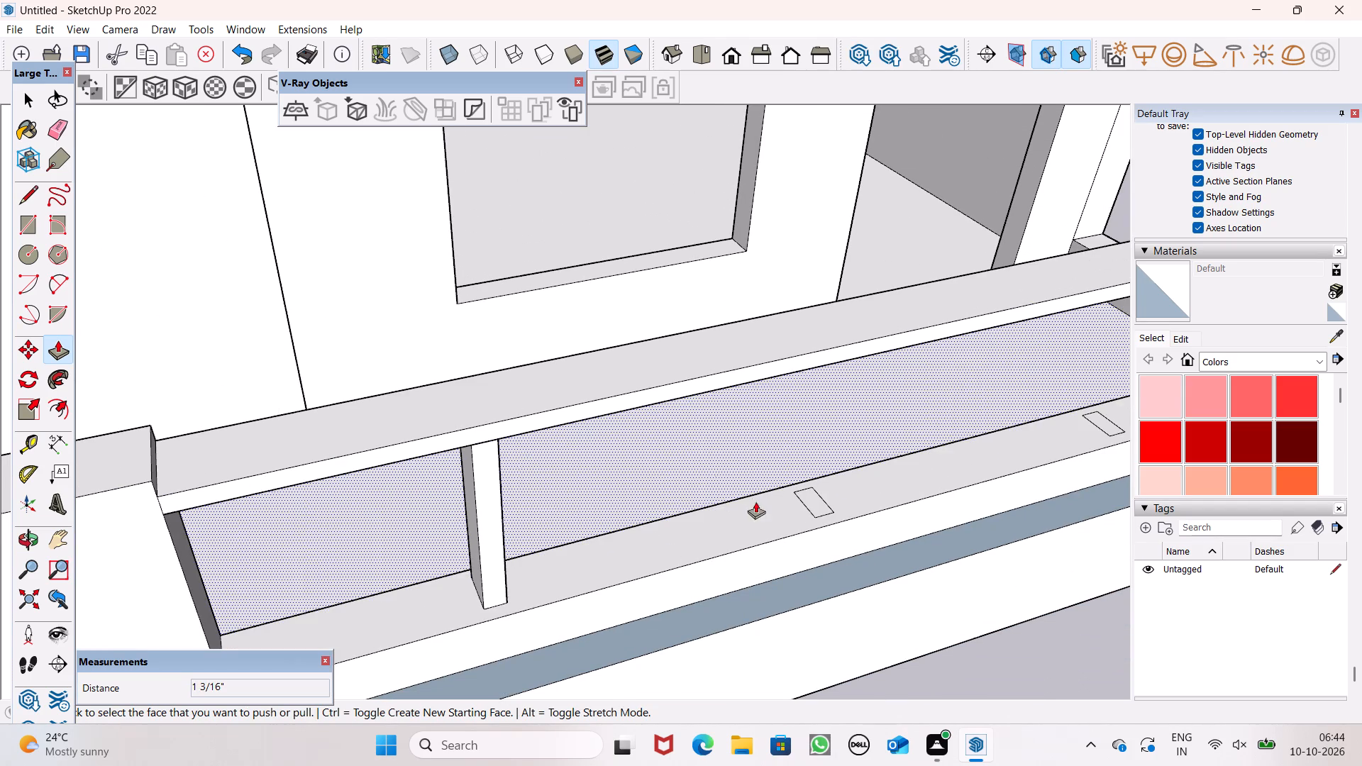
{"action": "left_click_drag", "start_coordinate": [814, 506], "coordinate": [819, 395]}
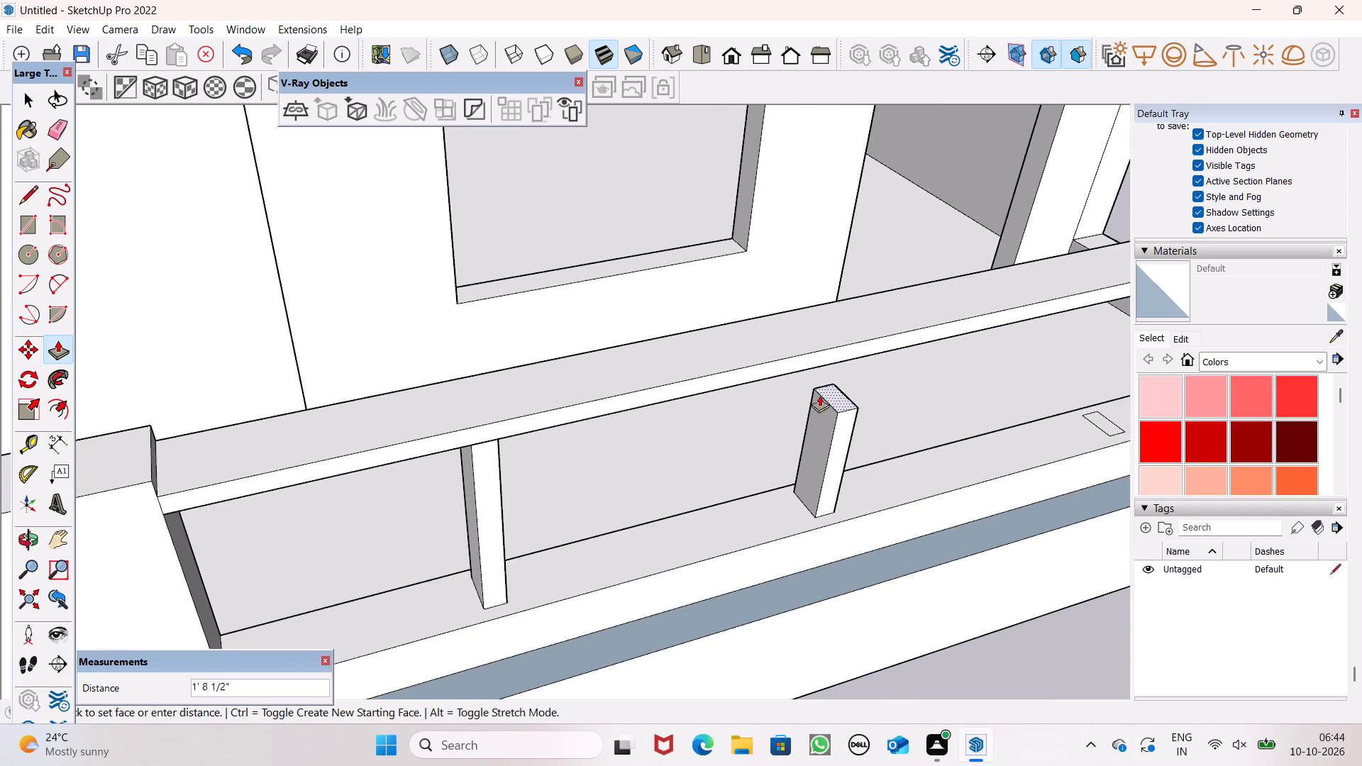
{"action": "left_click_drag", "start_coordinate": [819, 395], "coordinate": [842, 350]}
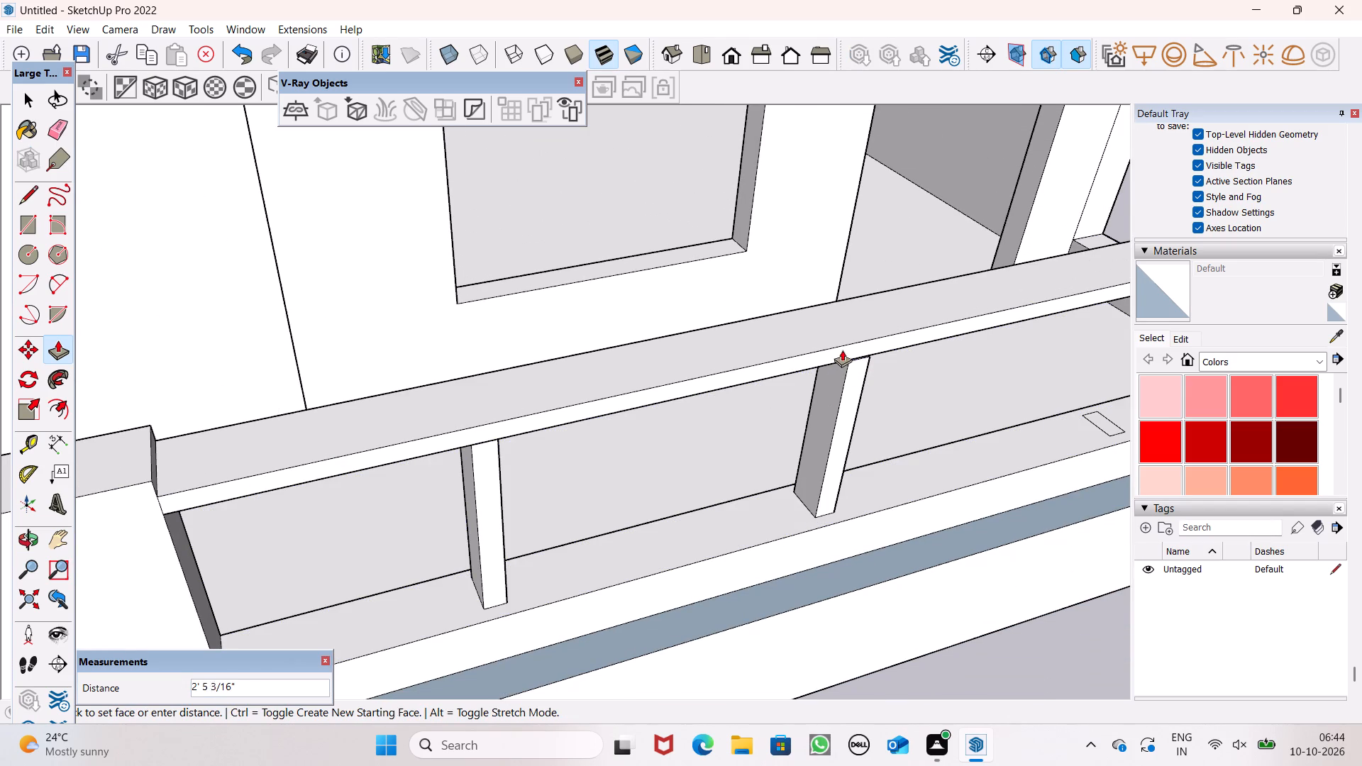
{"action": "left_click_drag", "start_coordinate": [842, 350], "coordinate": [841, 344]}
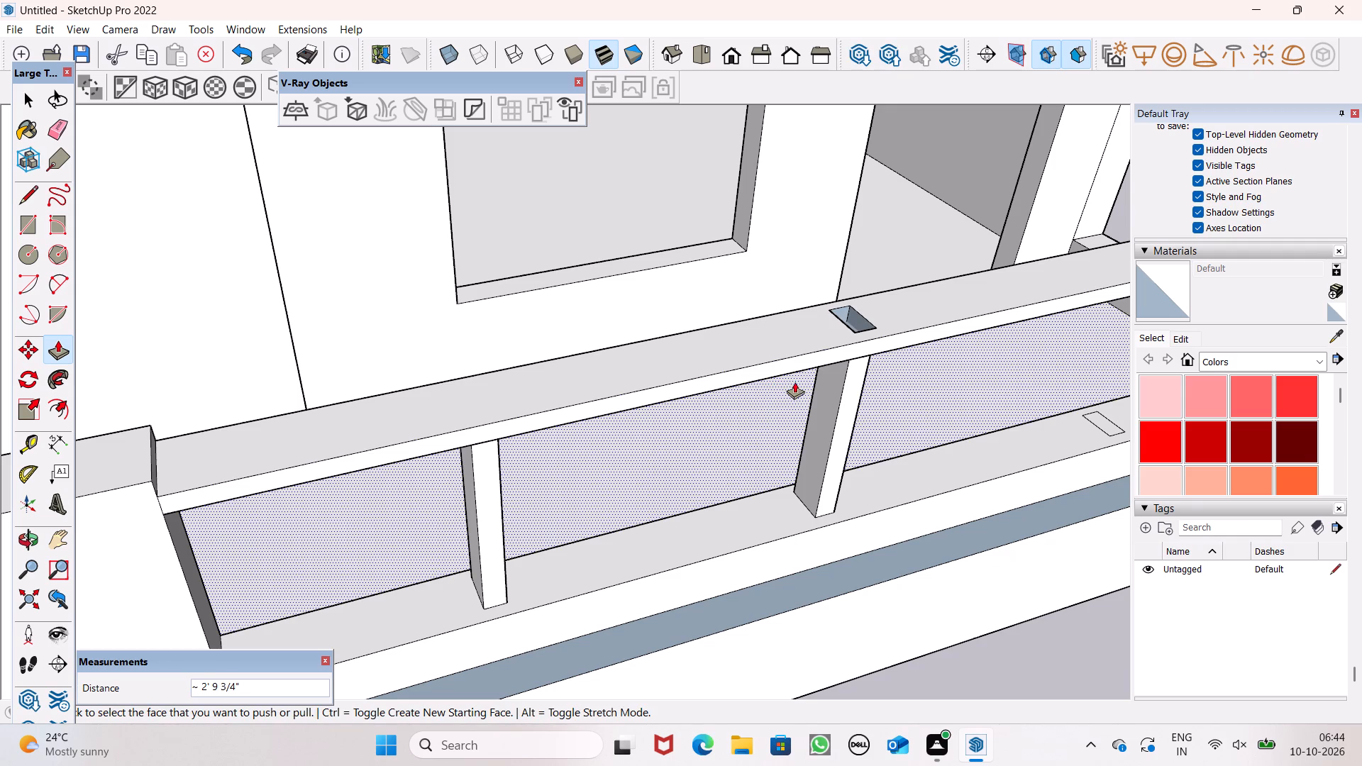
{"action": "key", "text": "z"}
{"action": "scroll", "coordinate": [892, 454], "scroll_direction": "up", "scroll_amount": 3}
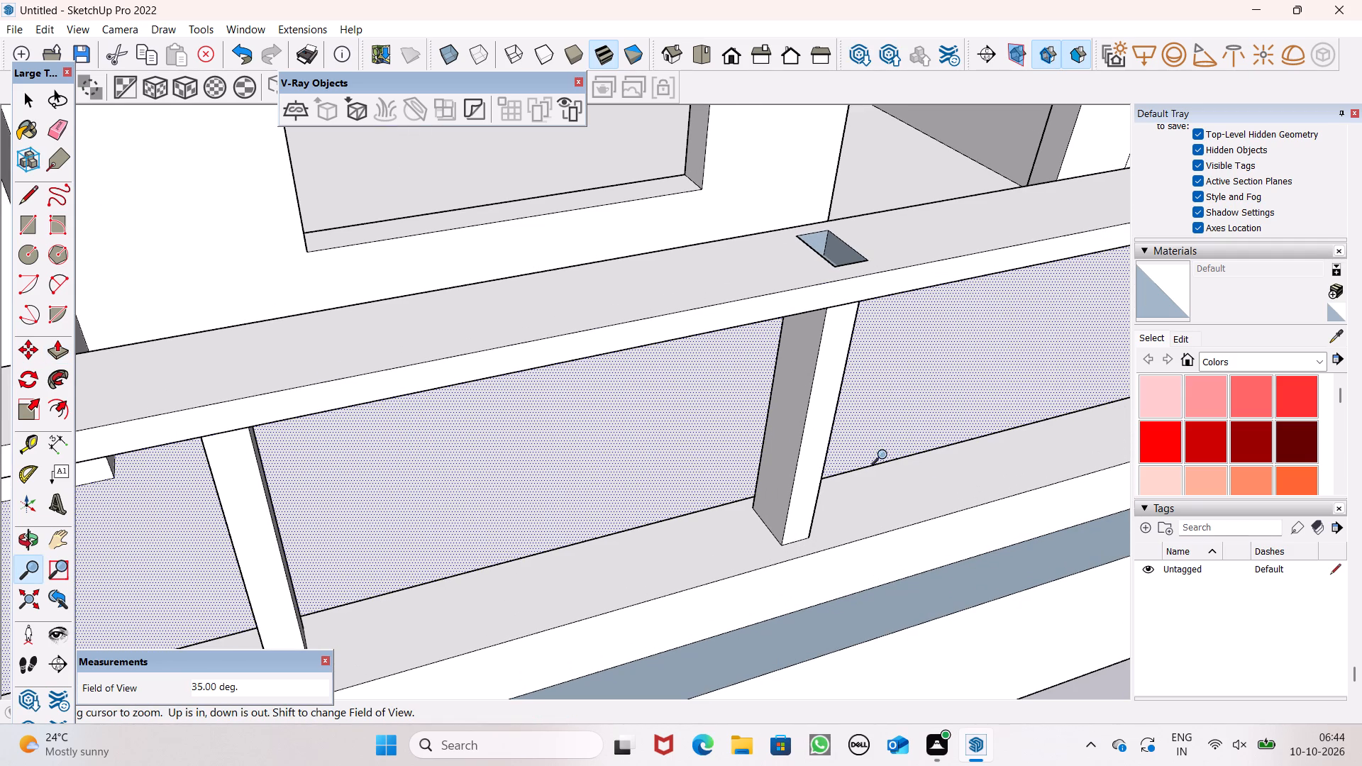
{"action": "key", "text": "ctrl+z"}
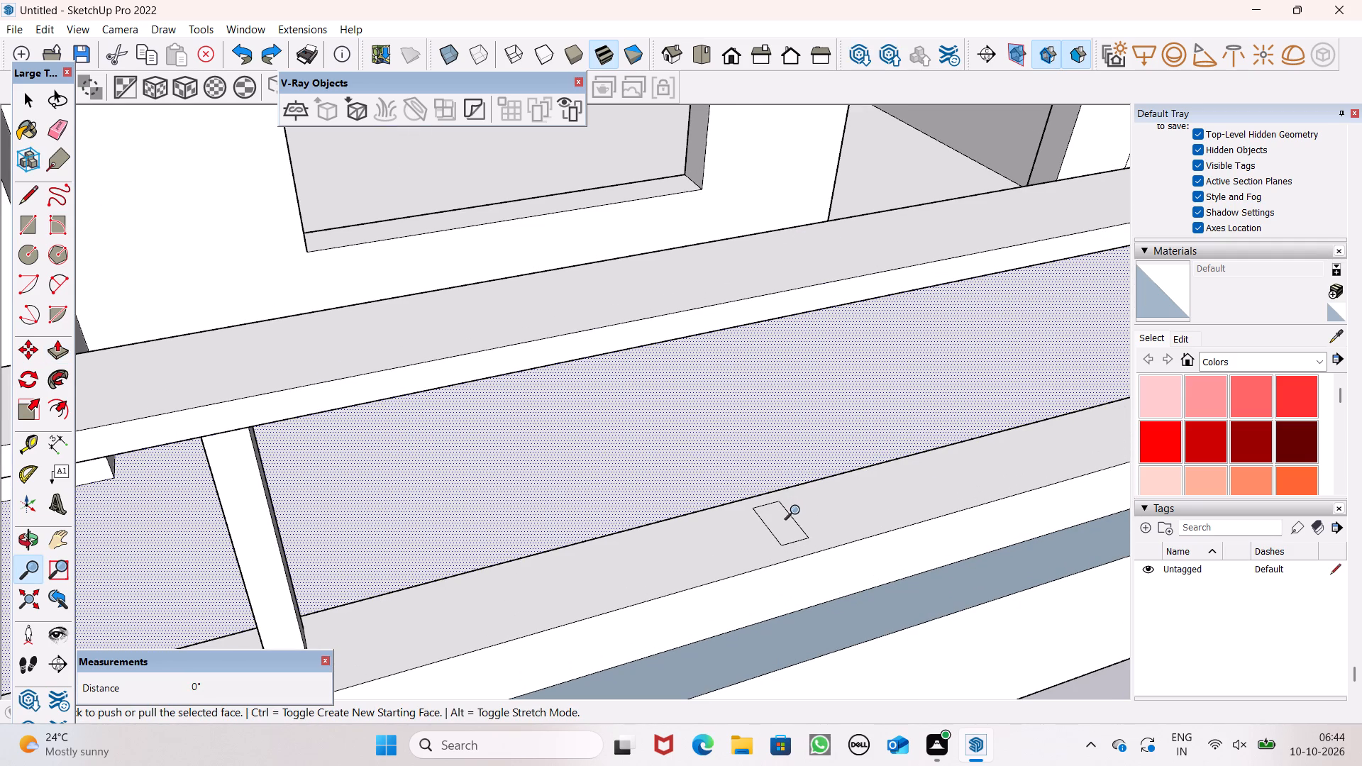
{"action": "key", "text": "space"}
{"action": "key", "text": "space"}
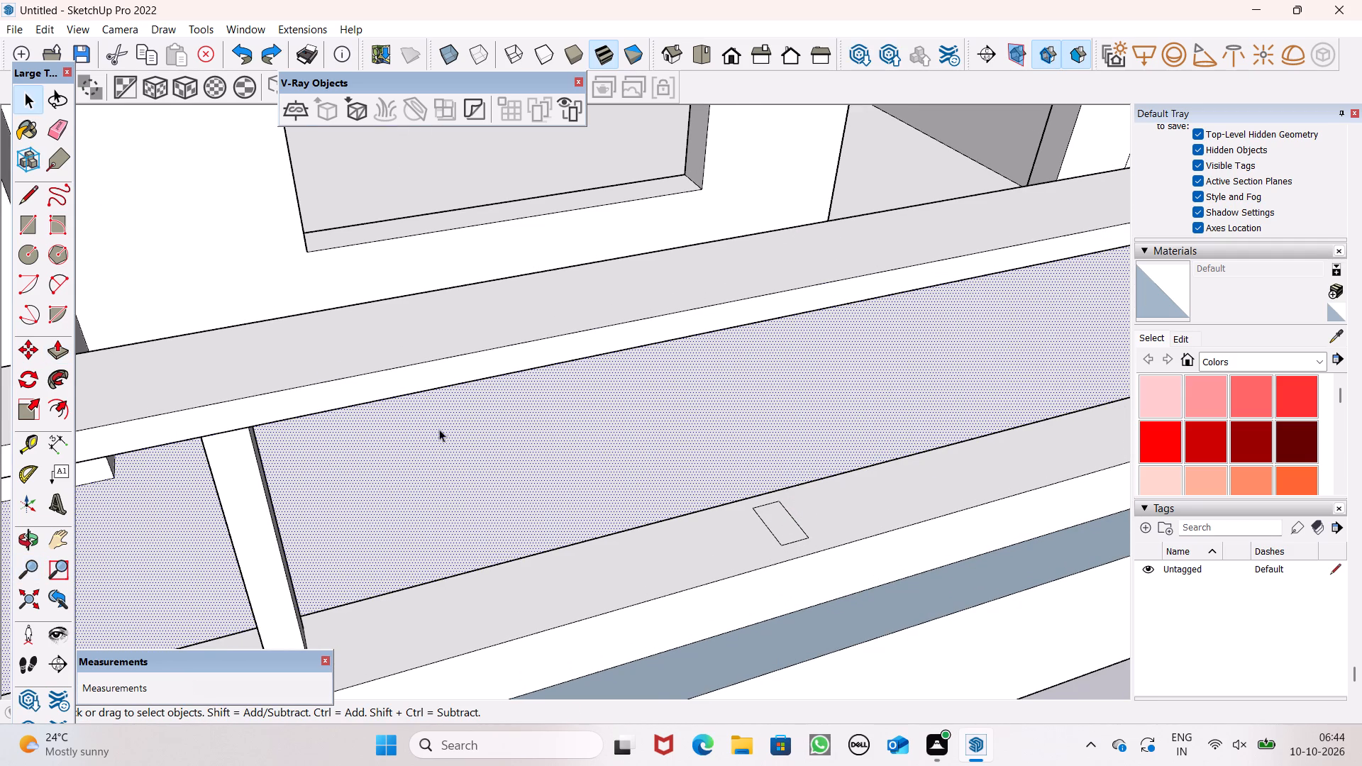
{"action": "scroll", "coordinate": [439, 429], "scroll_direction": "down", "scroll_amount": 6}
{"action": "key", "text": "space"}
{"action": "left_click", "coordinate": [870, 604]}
Pull the right balcony's second post footprint from the left up 1' 11 13/16".
{"action": "scroll", "coordinate": [640, 436], "scroll_direction": "up", "scroll_amount": 2}
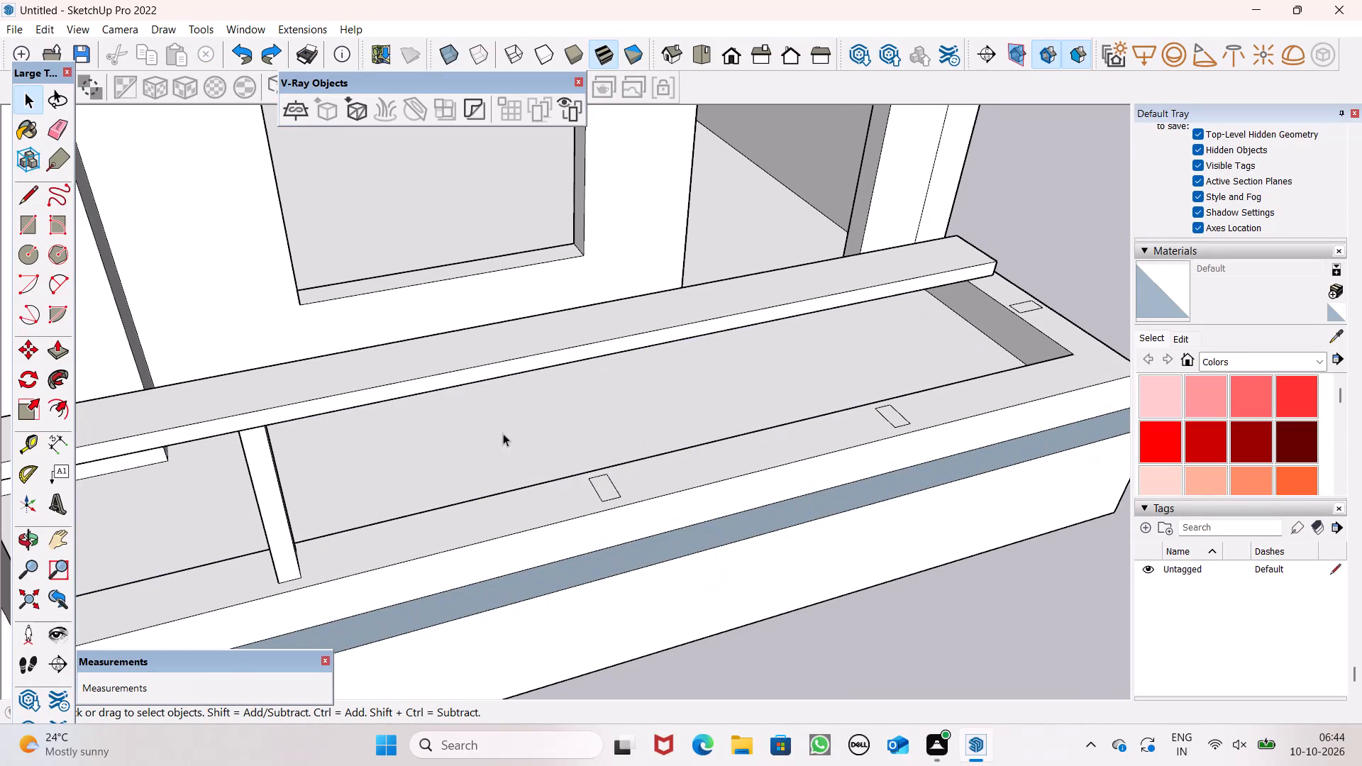
{"action": "left_click", "coordinate": [60, 355]}
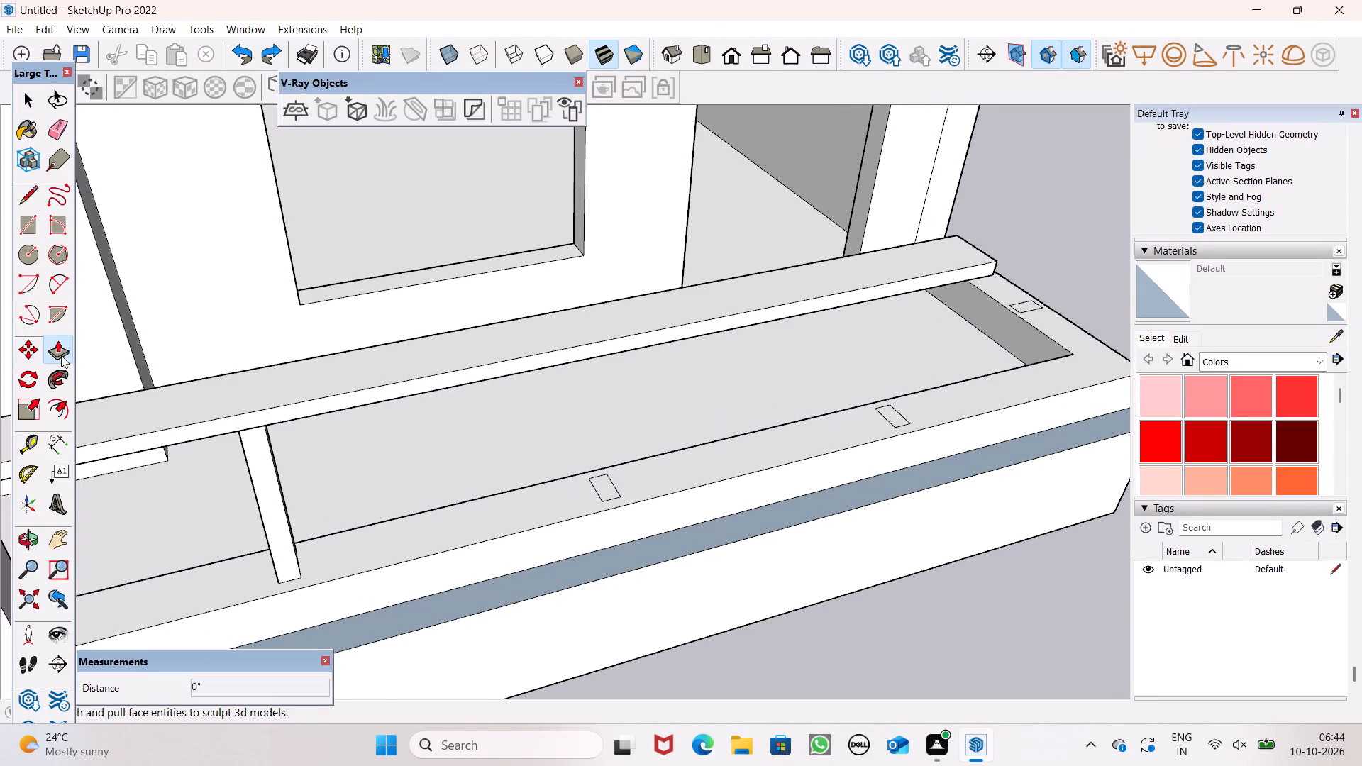
{"action": "scroll", "coordinate": [336, 432], "scroll_direction": "up", "scroll_amount": 1}
{"action": "middle_click_drag", "start_coordinate": [336, 432], "coordinate": [440, 503]}
{"action": "scroll", "coordinate": [702, 479], "scroll_direction": "up", "scroll_amount": 4}
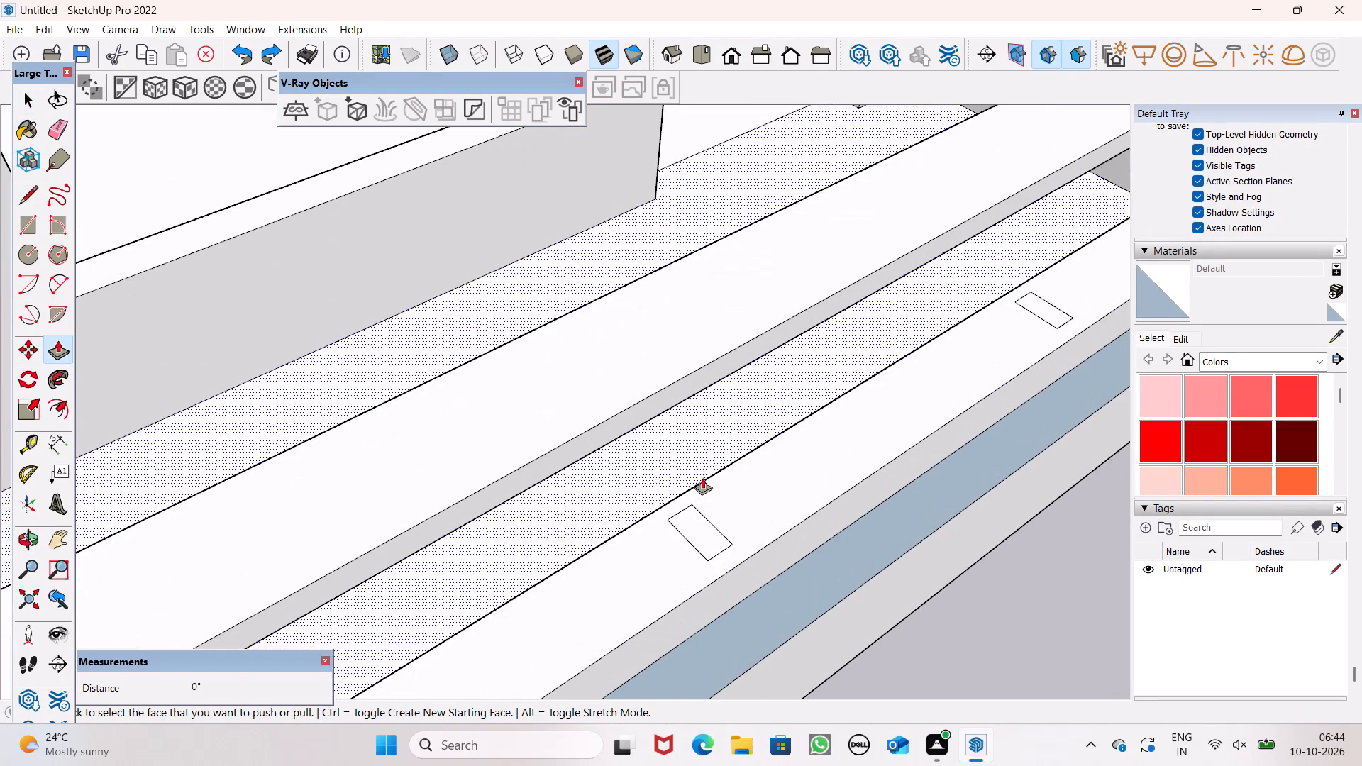
{"action": "left_click_drag", "start_coordinate": [711, 535], "coordinate": [667, 427]}
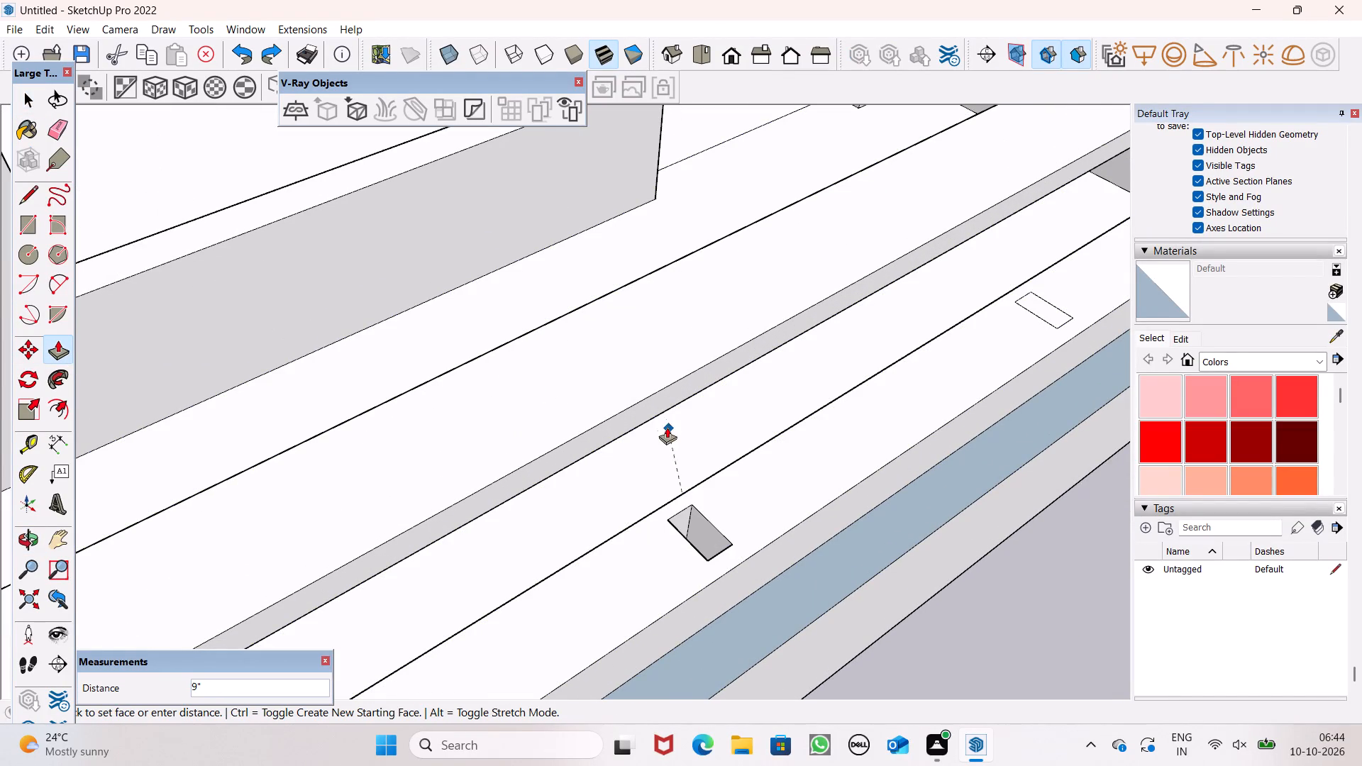
{"action": "left_click_drag", "start_coordinate": [667, 427], "coordinate": [727, 421]}
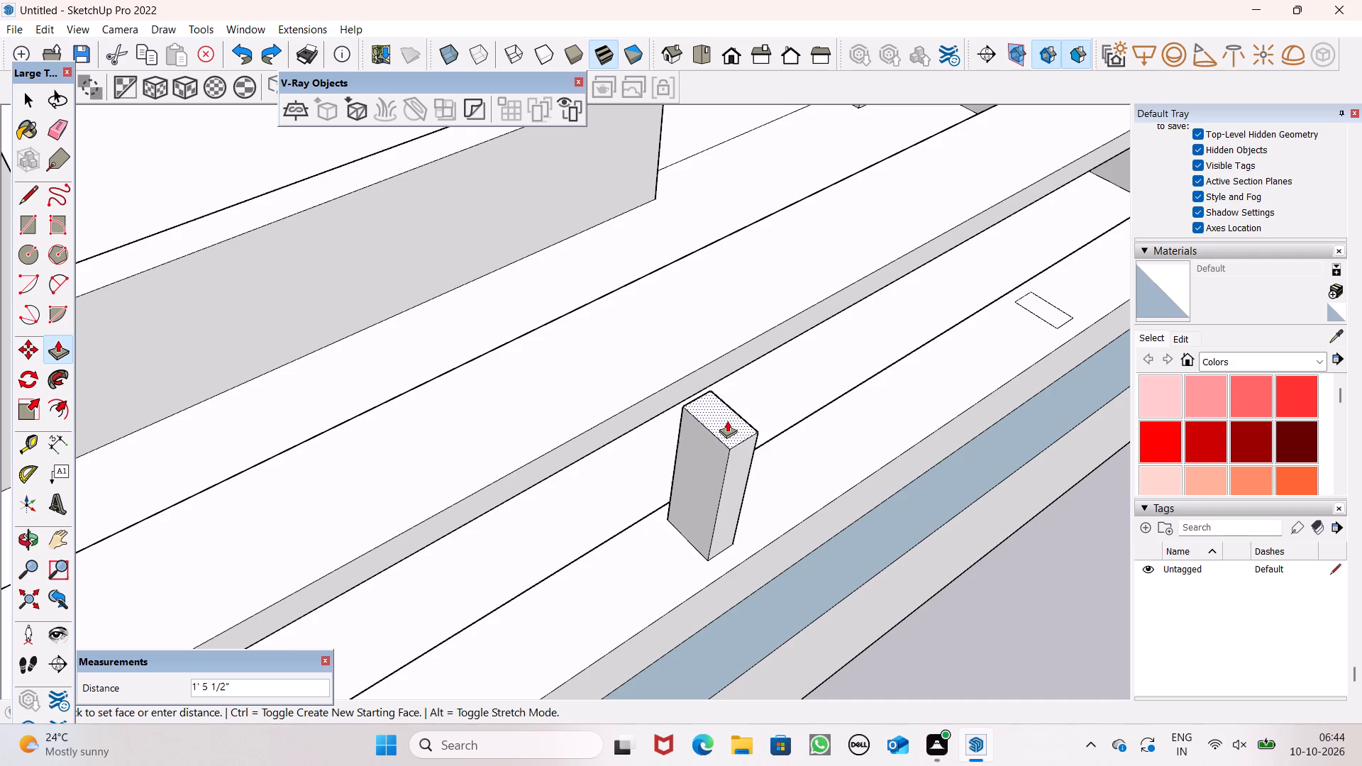
{"action": "left_click_drag", "start_coordinate": [727, 421], "coordinate": [712, 370]}
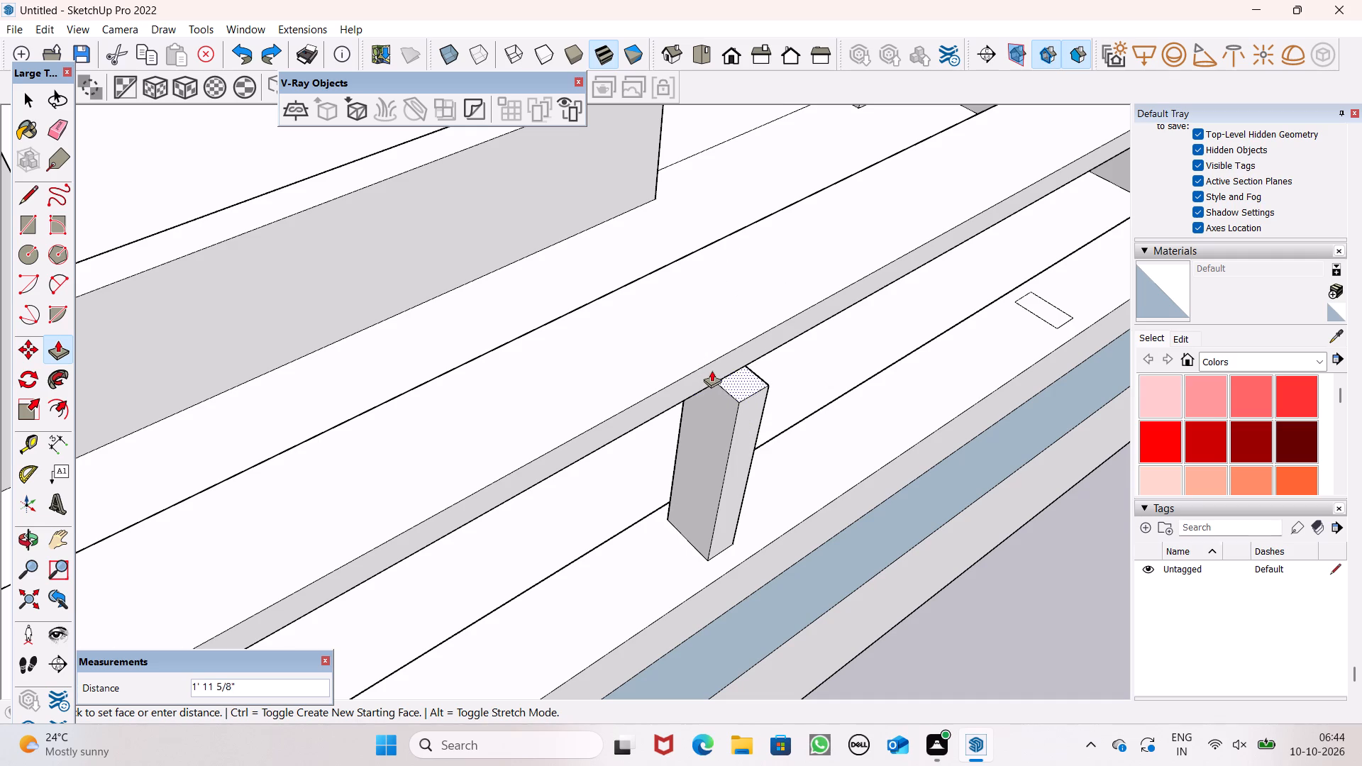
{"action": "left_click_drag", "start_coordinate": [712, 370], "coordinate": [716, 369]}
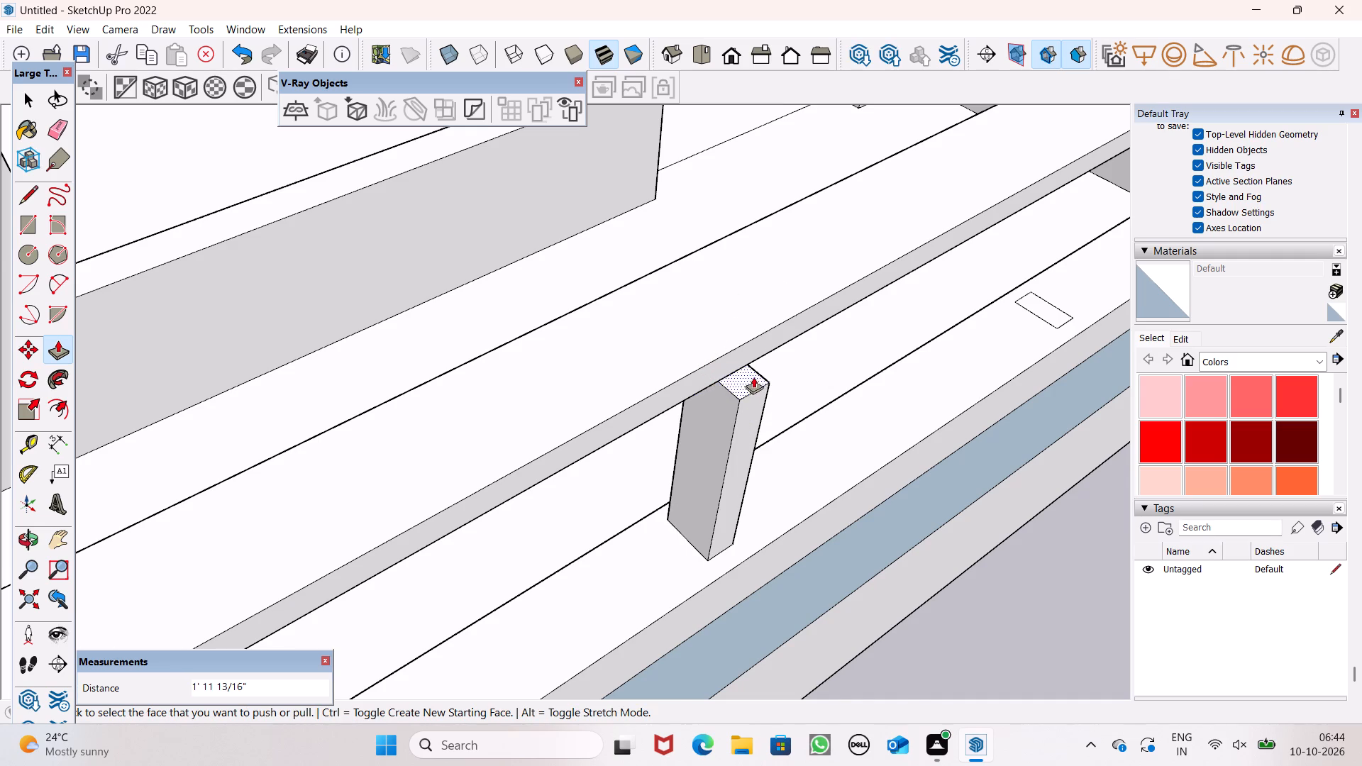
Raise the top of the second post towards the rail in successive Push/Pulls, starting with 3" and ending with 2 1/2".
{"action": "scroll", "coordinate": [742, 366], "scroll_direction": "up", "scroll_amount": 11}
{"action": "left_click_drag", "start_coordinate": [742, 404], "coordinate": [741, 383]}
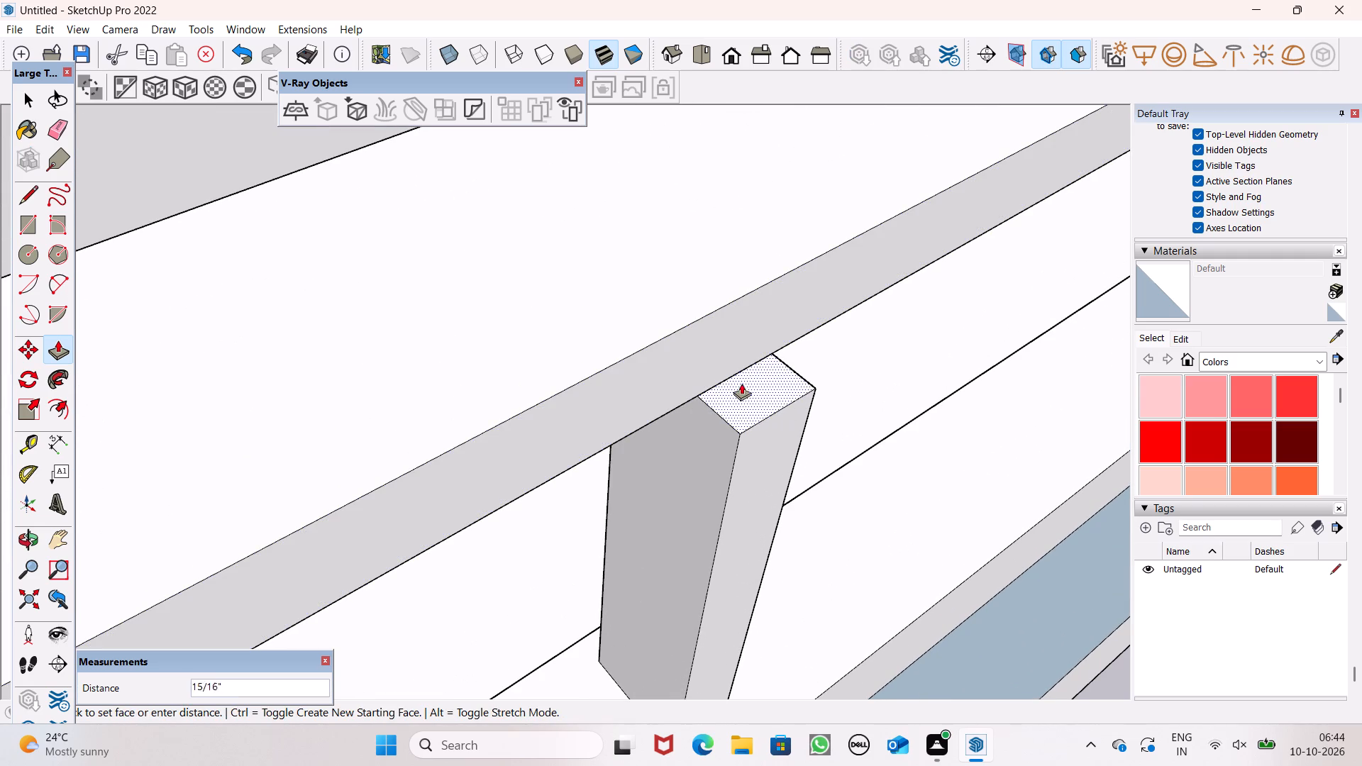
{"action": "left_click_drag", "start_coordinate": [741, 383], "coordinate": [693, 331]}
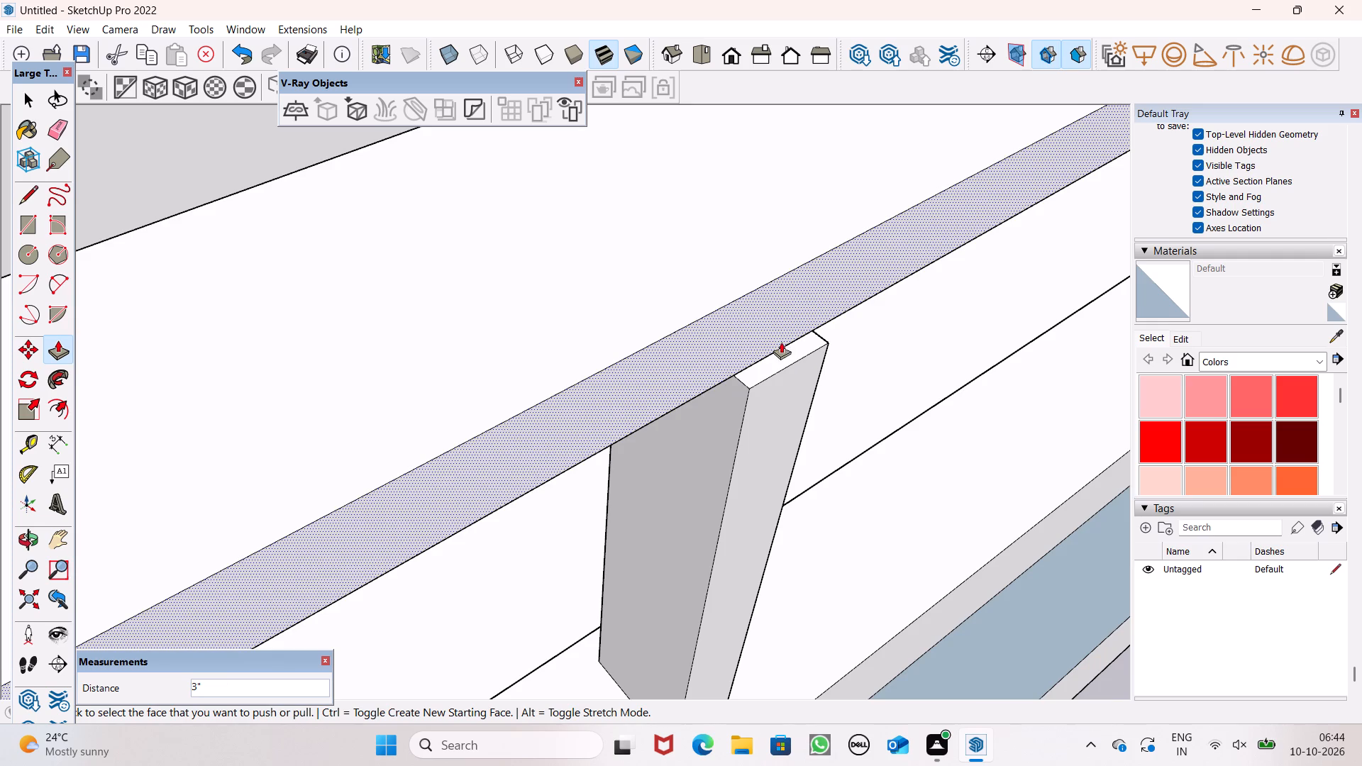
{"action": "scroll", "coordinate": [782, 343], "scroll_direction": "up", "scroll_amount": 7}
{"action": "left_click_drag", "start_coordinate": [760, 379], "coordinate": [743, 344]}
{"action": "scroll", "coordinate": [809, 388], "scroll_direction": "down", "scroll_amount": 4}
{"action": "middle_click_drag", "start_coordinate": [807, 417], "coordinate": [687, 289]}
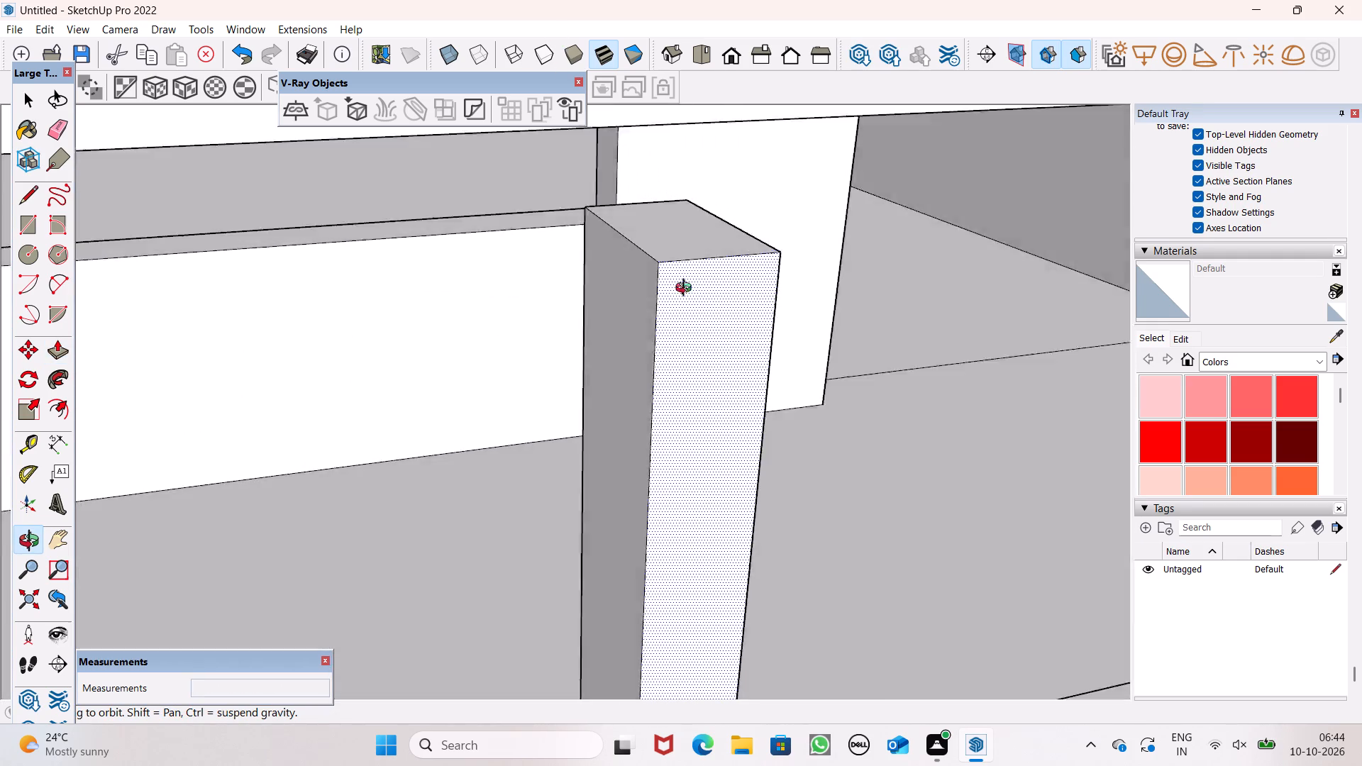
{"action": "middle_click_drag", "start_coordinate": [687, 289], "coordinate": [738, 341]}
{"action": "left_click_drag", "start_coordinate": [727, 295], "coordinate": [715, 204]}
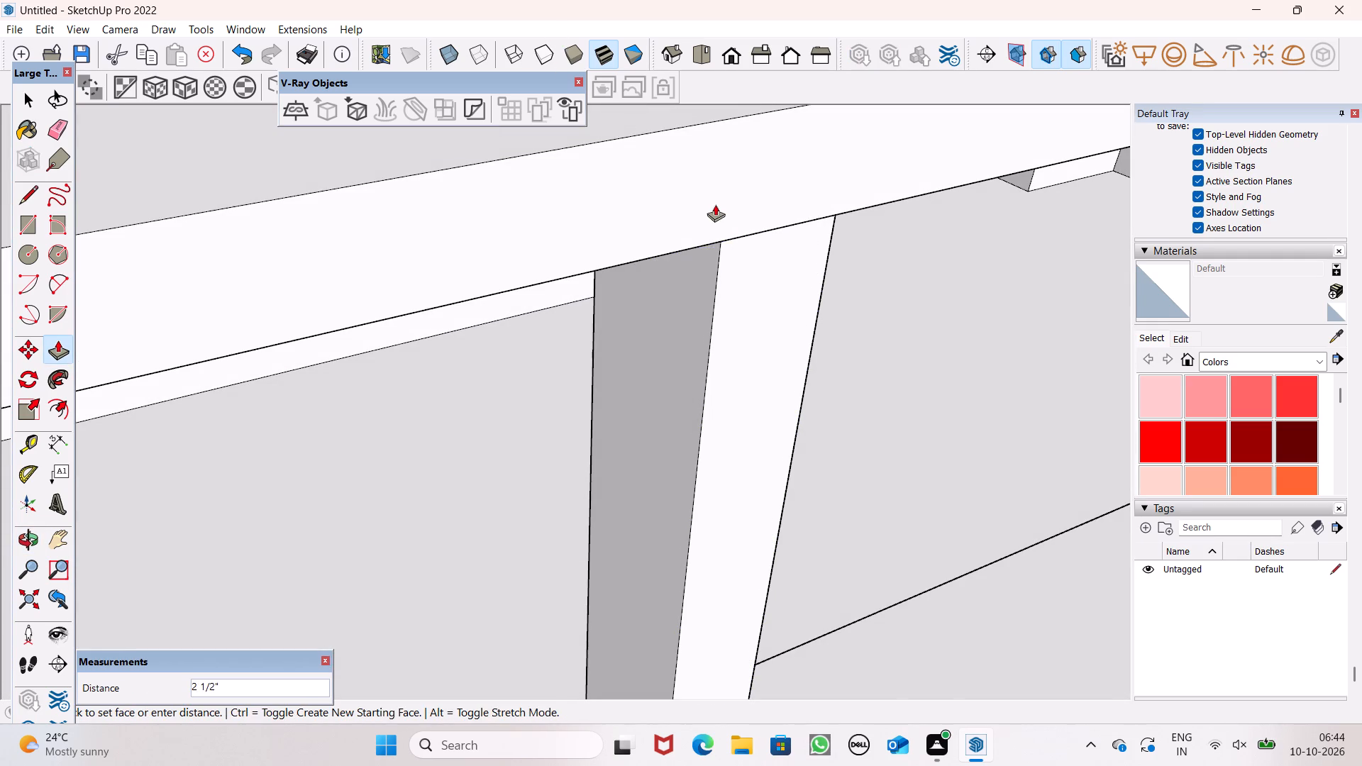
{"action": "left_click_drag", "start_coordinate": [715, 204], "coordinate": [714, 204]}
Raise the top of the right balcony's first post 1 1/16" to close the gap to the rail's underside.
{"action": "scroll", "coordinate": [632, 225], "scroll_direction": "down", "scroll_amount": 8}
{"action": "scroll", "coordinate": [558, 255], "scroll_direction": "down", "scroll_amount": 14}
{"action": "scroll", "coordinate": [637, 299], "scroll_direction": "up", "scroll_amount": 1}
{"action": "middle_click_drag", "start_coordinate": [637, 299], "coordinate": [521, 101]}
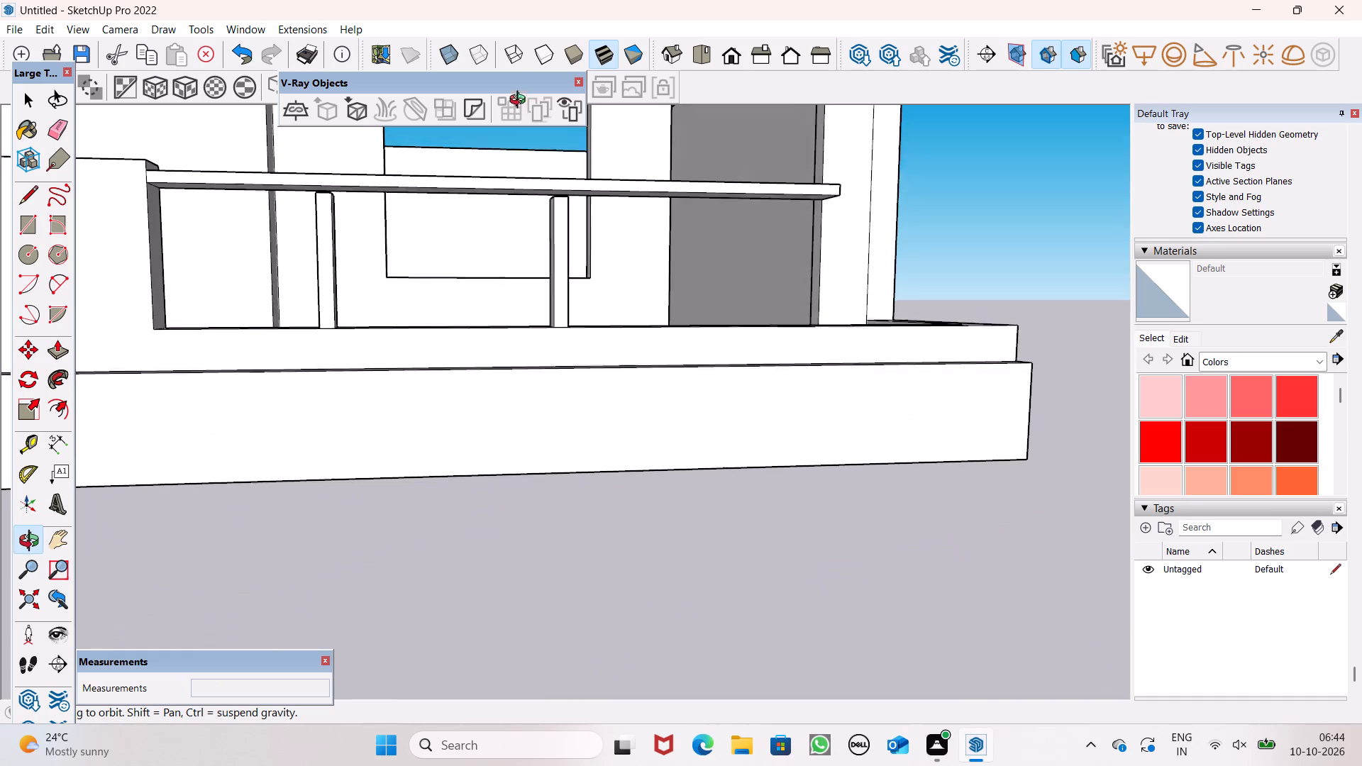
{"action": "middle_click_drag", "start_coordinate": [521, 101], "coordinate": [517, 91]}
{"action": "scroll", "coordinate": [527, 128], "scroll_direction": "up", "scroll_amount": 4}
{"action": "scroll", "coordinate": [527, 140], "scroll_direction": "down", "scroll_amount": 4}
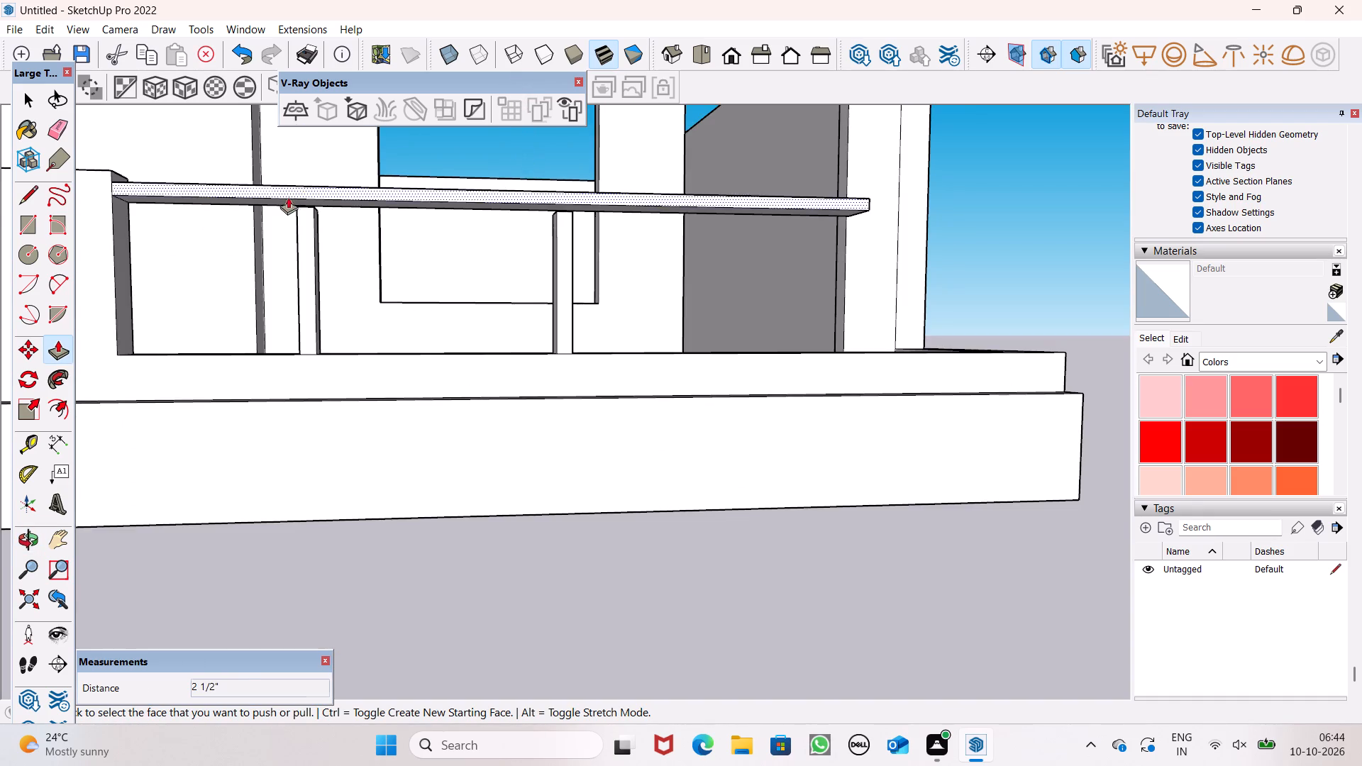
{"action": "scroll", "coordinate": [288, 204], "scroll_direction": "up", "scroll_amount": 6}
{"action": "scroll", "coordinate": [346, 197], "scroll_direction": "up", "scroll_amount": 1}
{"action": "middle_click_drag", "start_coordinate": [355, 223], "coordinate": [372, 265]}
{"action": "scroll", "coordinate": [348, 252], "scroll_direction": "up", "scroll_amount": 7}
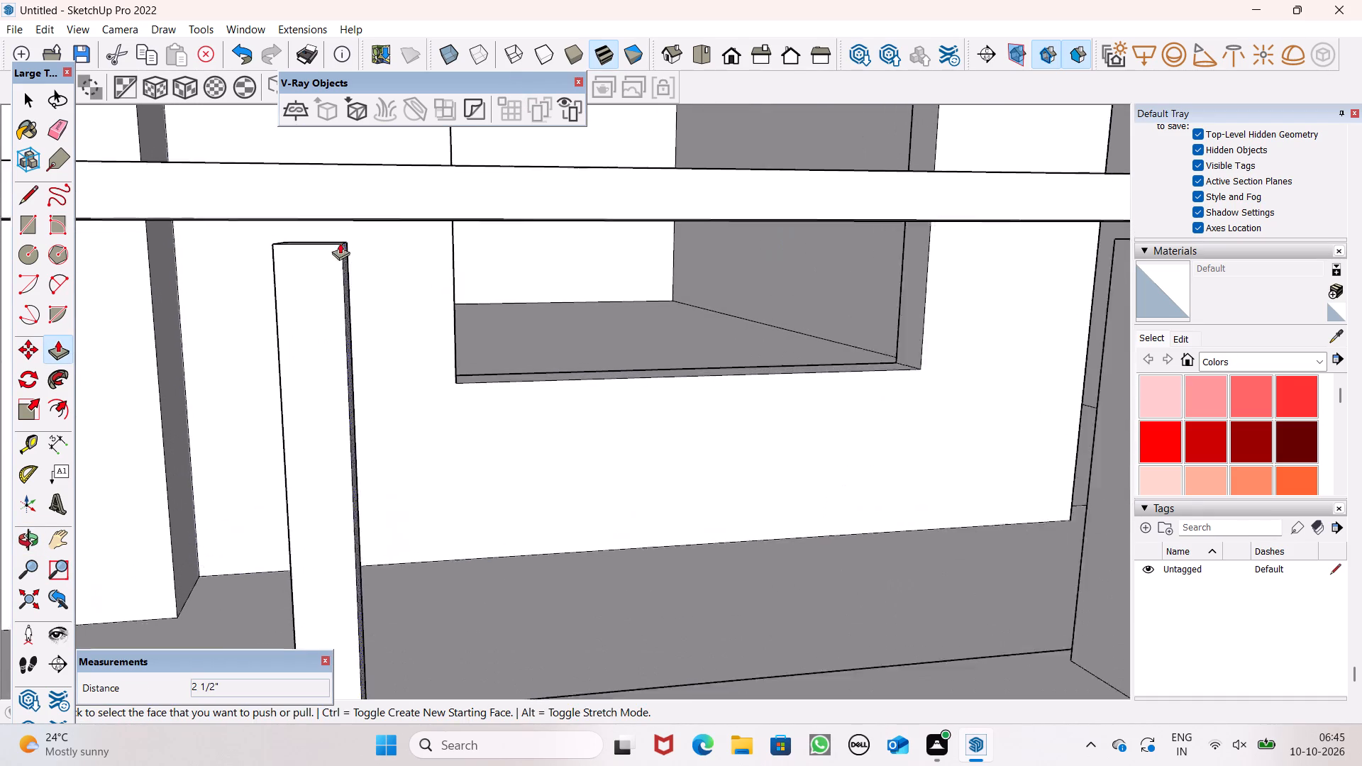
{"action": "scroll", "coordinate": [340, 243], "scroll_direction": "up", "scroll_amount": 1}
{"action": "middle_click_drag", "start_coordinate": [340, 260], "coordinate": [408, 328]}
{"action": "scroll", "coordinate": [408, 328], "scroll_direction": "up", "scroll_amount": 1}
{"action": "scroll", "coordinate": [289, 231], "scroll_direction": "up", "scroll_amount": 2}
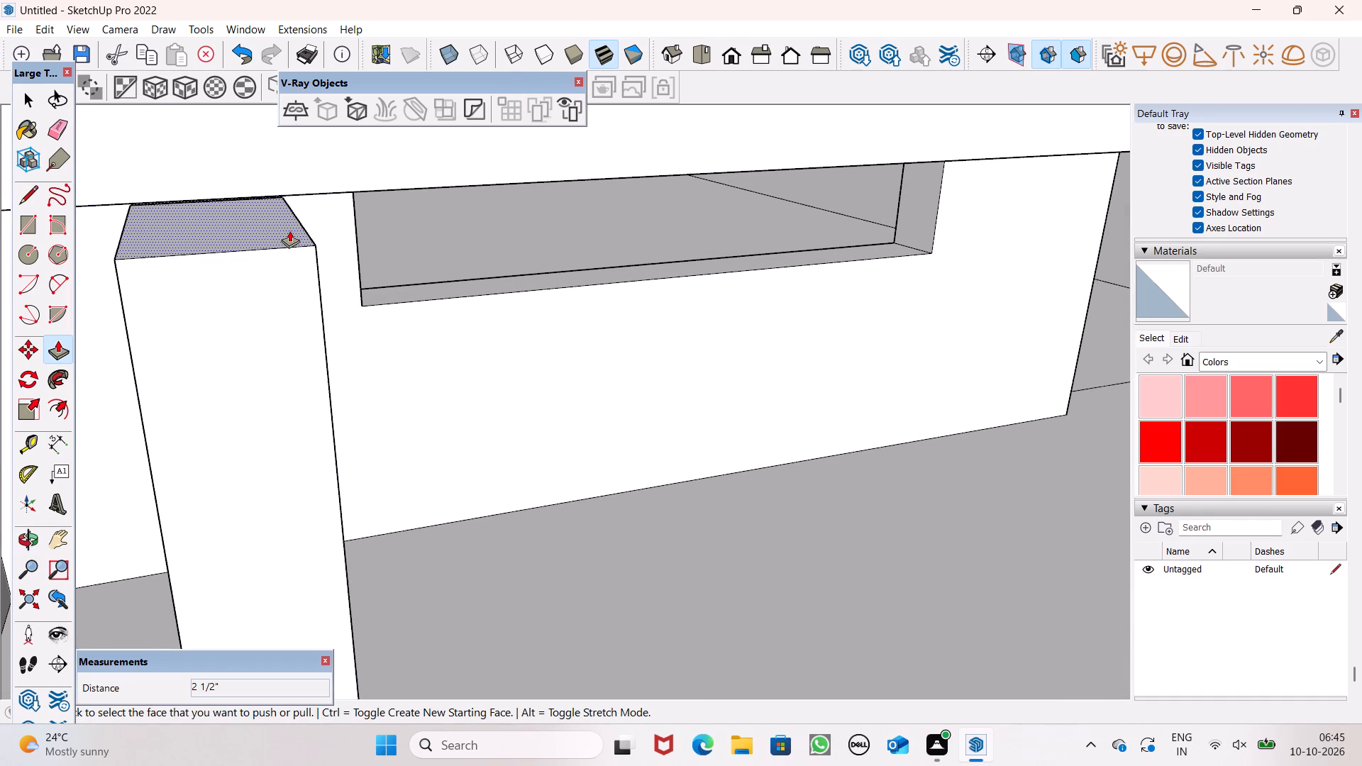
{"action": "left_click_drag", "start_coordinate": [288, 231], "coordinate": [284, 177]}
{"action": "scroll", "coordinate": [240, 194], "scroll_direction": "down", "scroll_amount": 8}
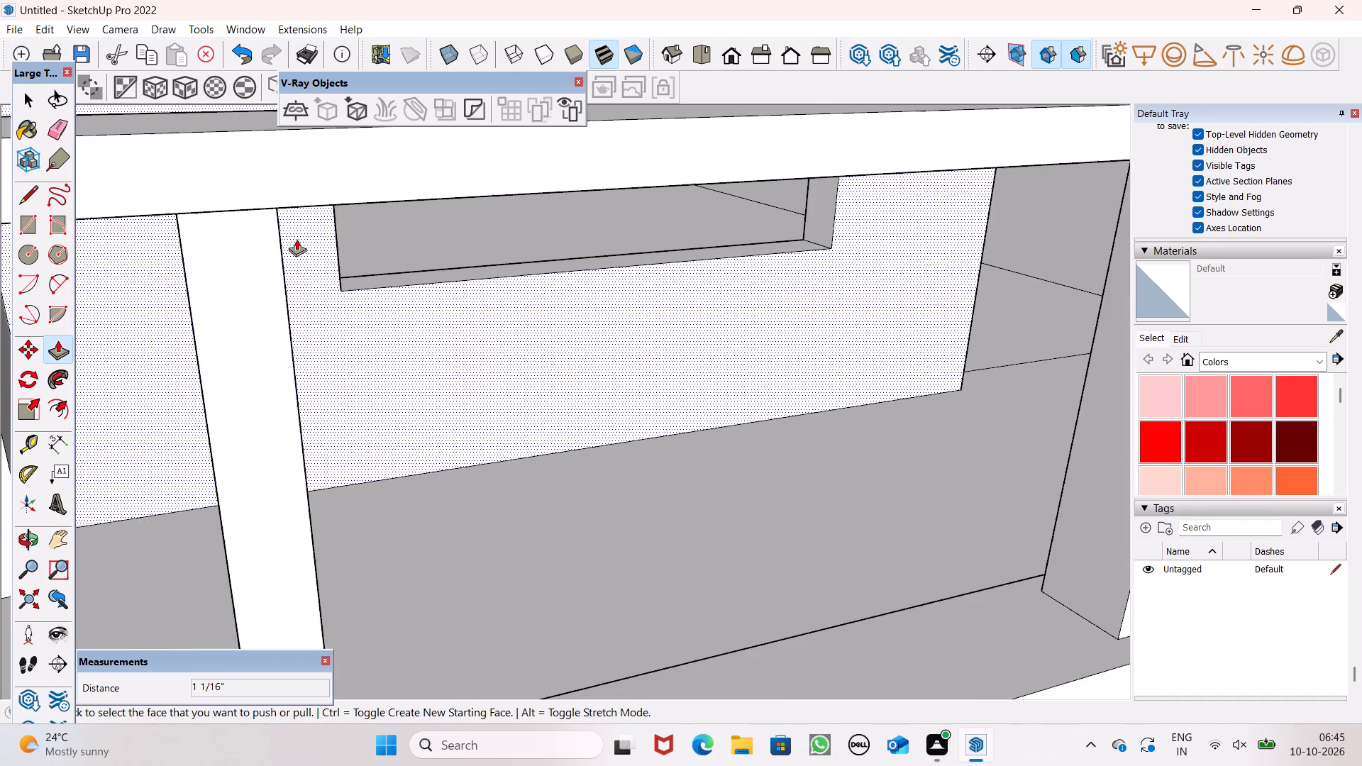
Raise the top of the right balcony's second post 1 9/16" to meet the rail's underside.
{"action": "scroll", "coordinate": [301, 233], "scroll_direction": "down", "scroll_amount": 5}
{"action": "scroll", "coordinate": [758, 171], "scroll_direction": "up", "scroll_amount": 6}
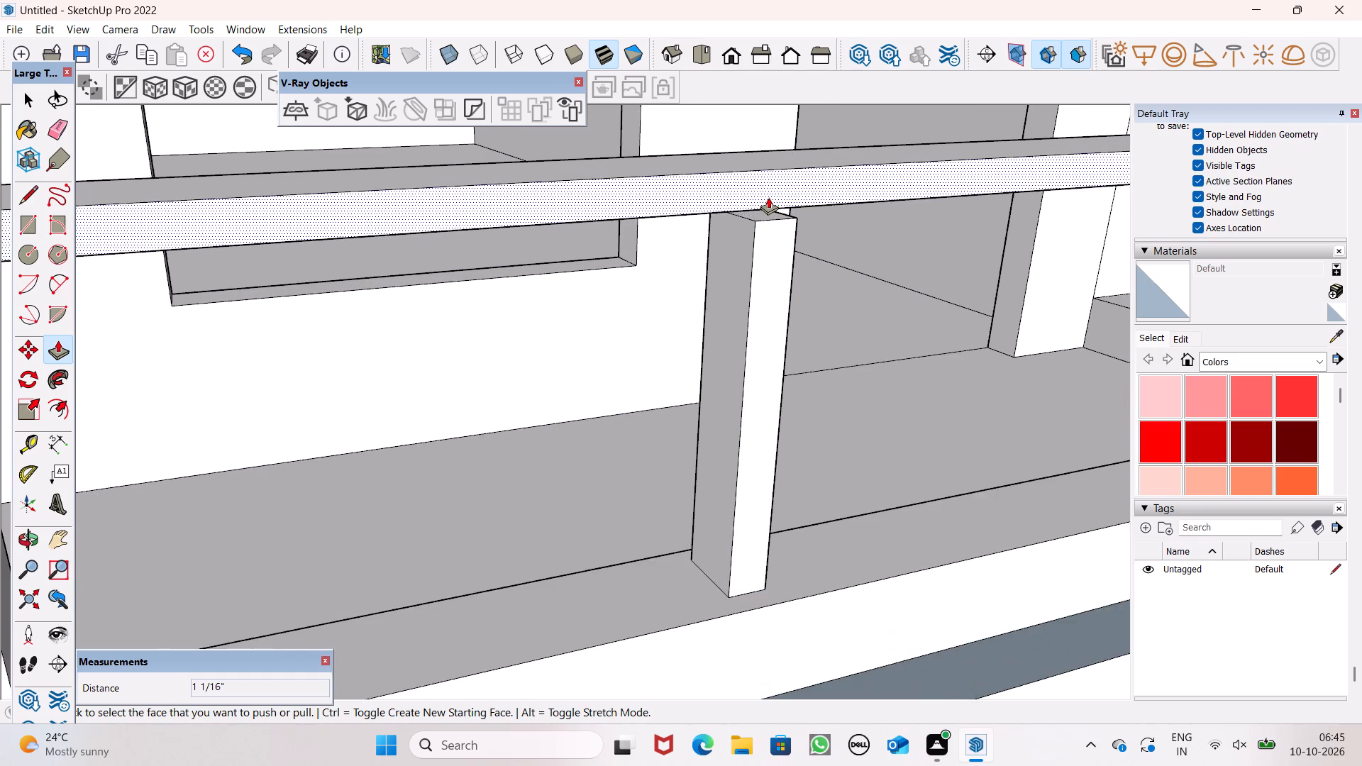
{"action": "middle_click_drag", "start_coordinate": [768, 197], "coordinate": [788, 292]}
{"action": "scroll", "coordinate": [790, 292], "scroll_direction": "up", "scroll_amount": 7}
{"action": "middle_click_drag", "start_coordinate": [812, 283], "coordinate": [785, 202]}
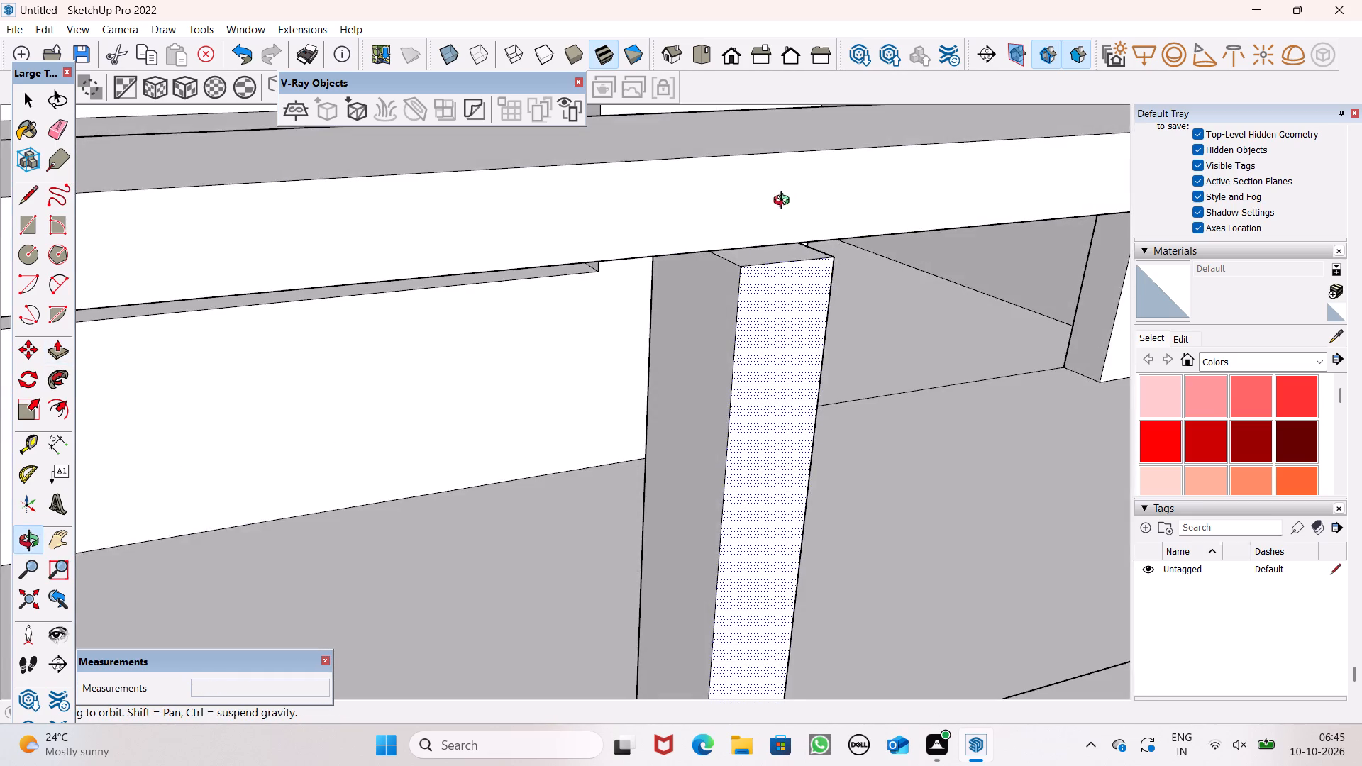
{"action": "middle_click_drag", "start_coordinate": [785, 202], "coordinate": [772, 153]}
{"action": "scroll", "coordinate": [772, 153], "scroll_direction": "up", "scroll_amount": 3}
{"action": "left_click_drag", "start_coordinate": [745, 263], "coordinate": [746, 252]}
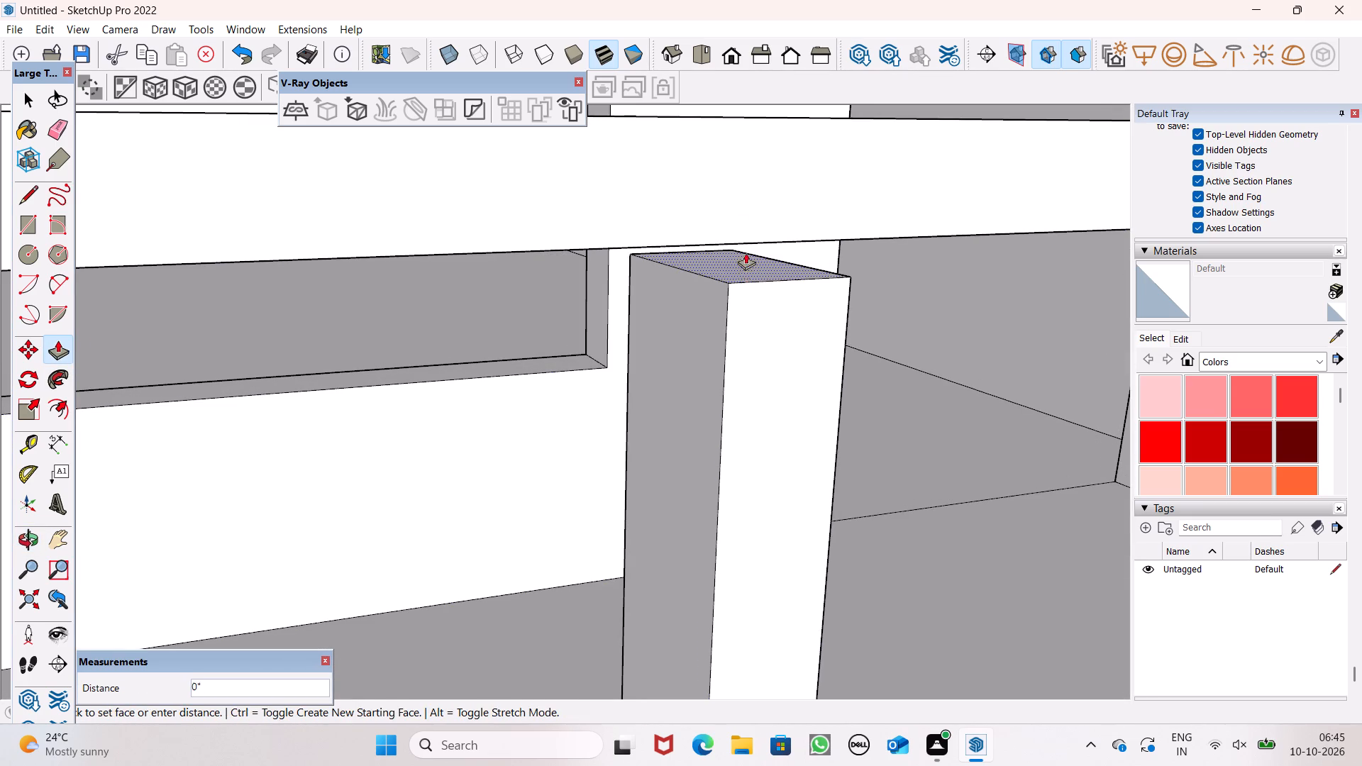
{"action": "left_click_drag", "start_coordinate": [746, 252], "coordinate": [735, 206]}
Pull the right balcony's third post footprint from the left up about 2' 7 1/4" to the rail's underside.
{"action": "scroll", "coordinate": [592, 214], "scroll_direction": "down", "scroll_amount": 12}
{"action": "scroll", "coordinate": [775, 216], "scroll_direction": "down", "scroll_amount": 3}
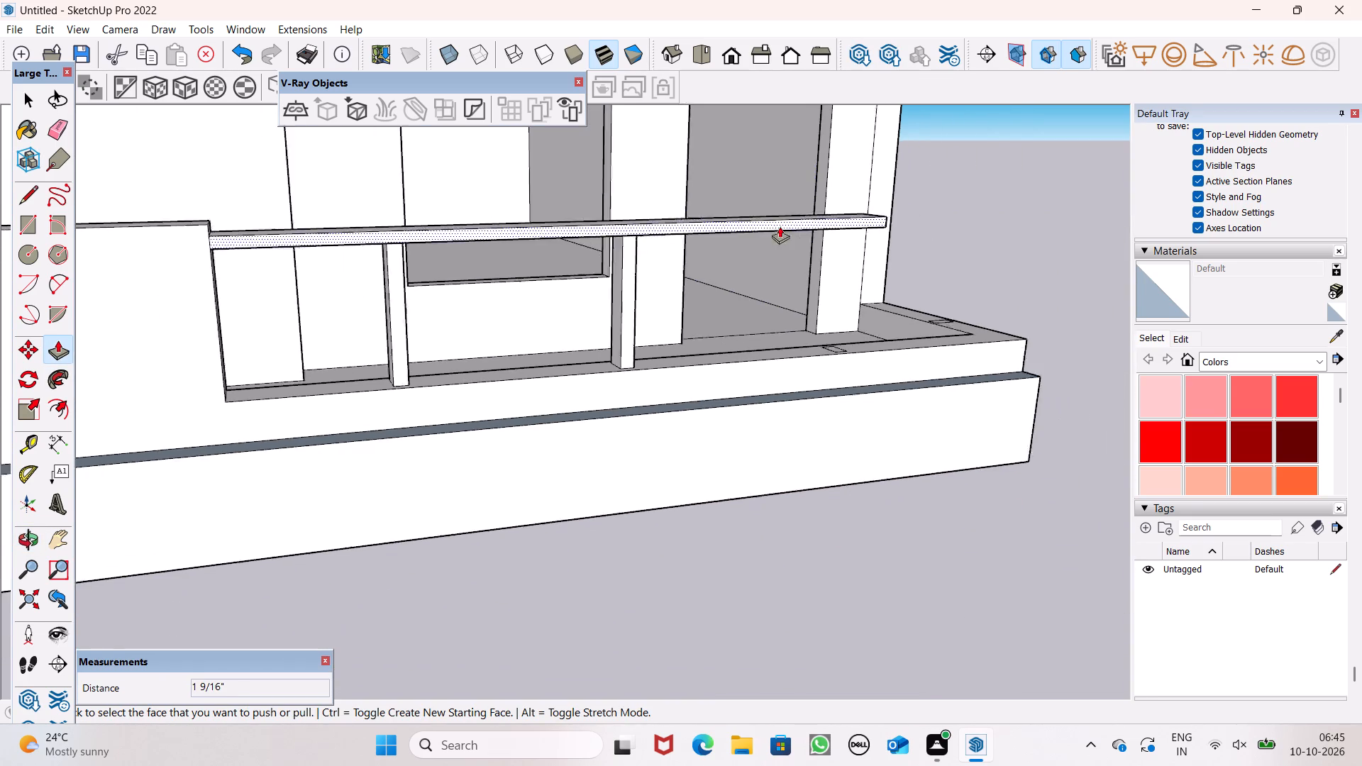
{"action": "scroll", "coordinate": [780, 226], "scroll_direction": "down", "scroll_amount": 1}
{"action": "scroll", "coordinate": [803, 295], "scroll_direction": "up", "scroll_amount": 1}
{"action": "middle_click_drag", "start_coordinate": [804, 296], "coordinate": [797, 396]}
{"action": "scroll", "coordinate": [779, 267], "scroll_direction": "up", "scroll_amount": 4}
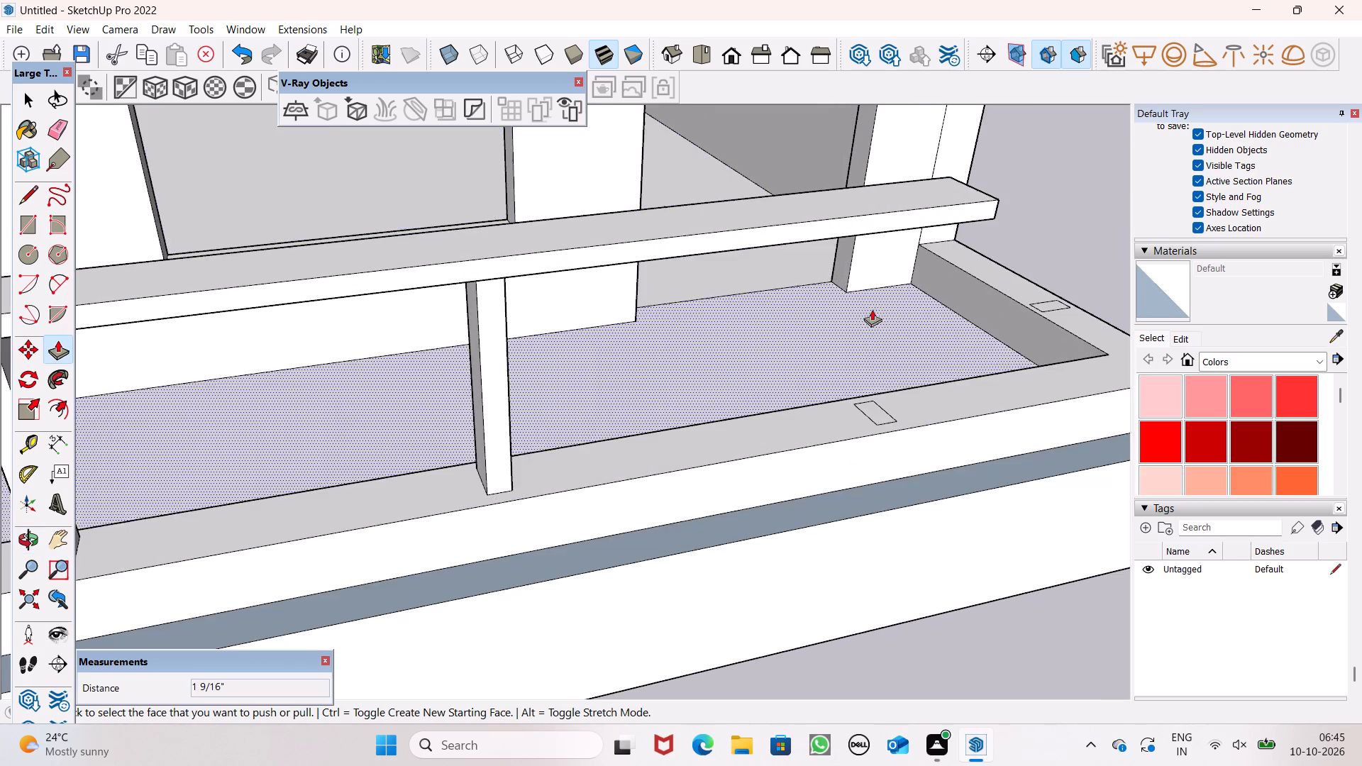
{"action": "scroll", "coordinate": [876, 320], "scroll_direction": "down", "scroll_amount": 3}
{"action": "middle_click_drag", "start_coordinate": [885, 354], "coordinate": [902, 455]}
{"action": "scroll", "coordinate": [894, 360], "scroll_direction": "up", "scroll_amount": 3}
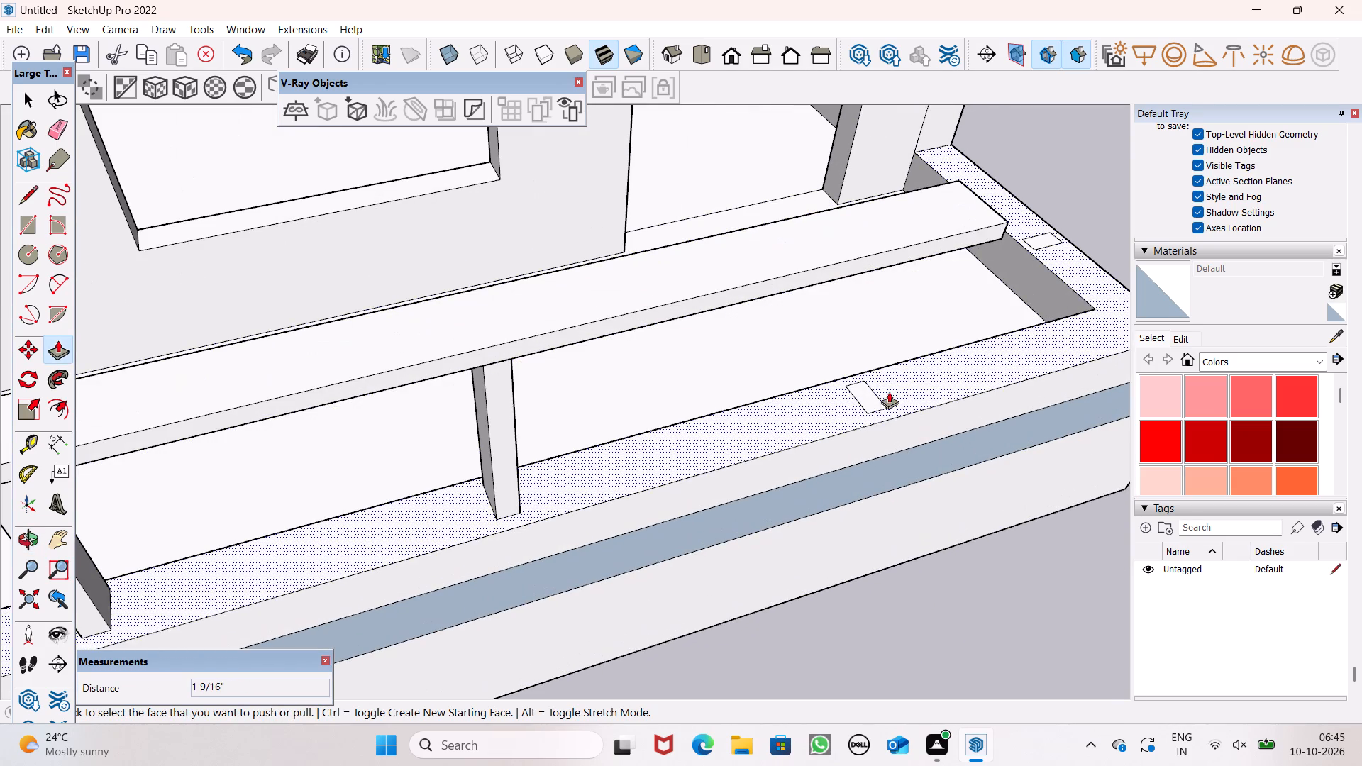
{"action": "left_click_drag", "start_coordinate": [873, 395], "coordinate": [899, 338]}
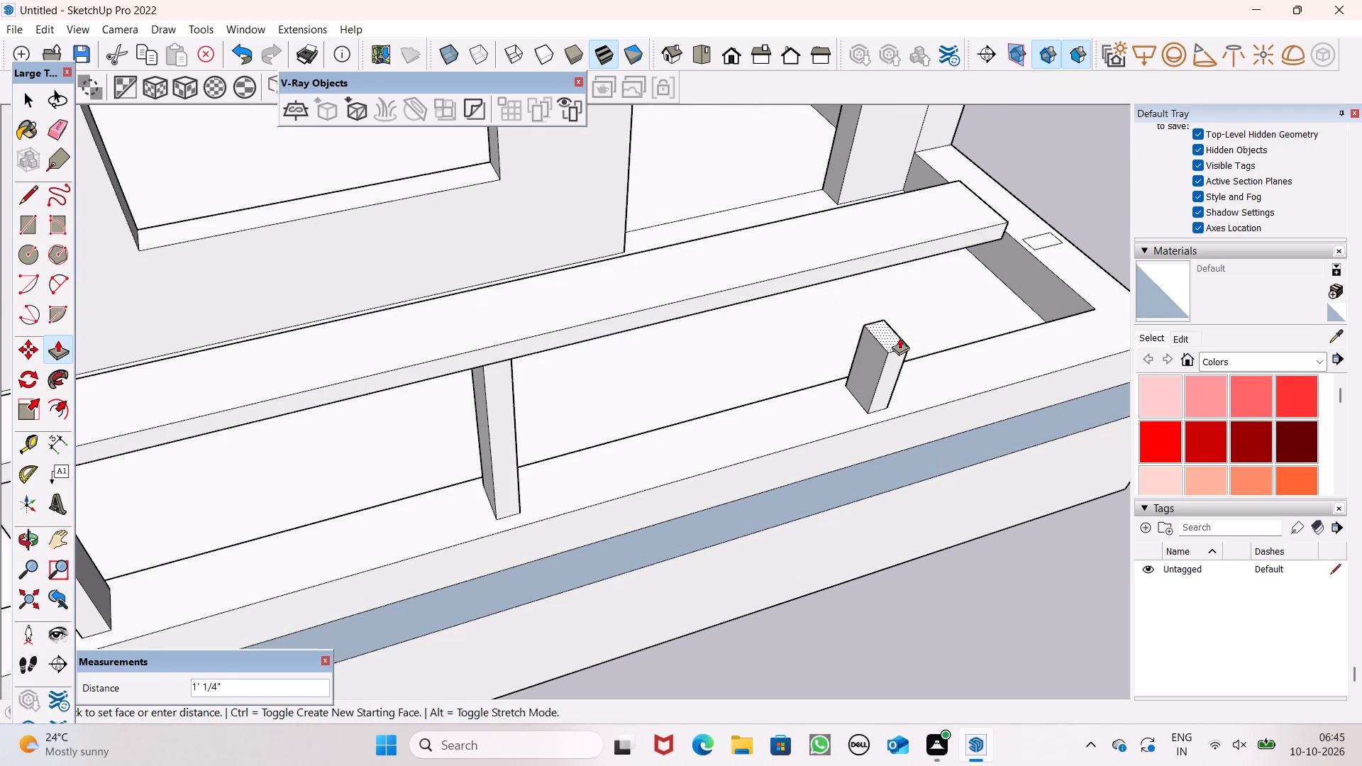
{"action": "left_click_drag", "start_coordinate": [899, 338], "coordinate": [903, 256]}
{"action": "scroll", "coordinate": [887, 297], "scroll_direction": "down", "scroll_amount": 5}
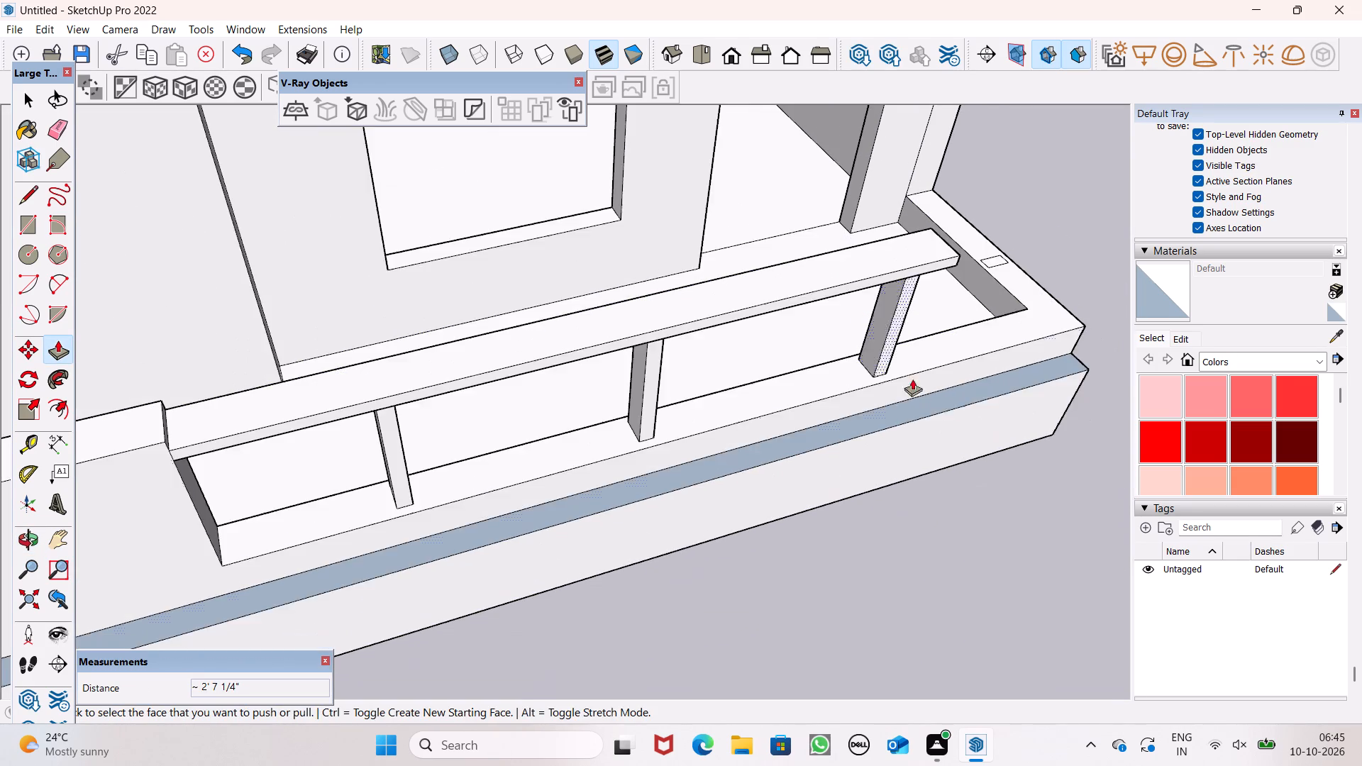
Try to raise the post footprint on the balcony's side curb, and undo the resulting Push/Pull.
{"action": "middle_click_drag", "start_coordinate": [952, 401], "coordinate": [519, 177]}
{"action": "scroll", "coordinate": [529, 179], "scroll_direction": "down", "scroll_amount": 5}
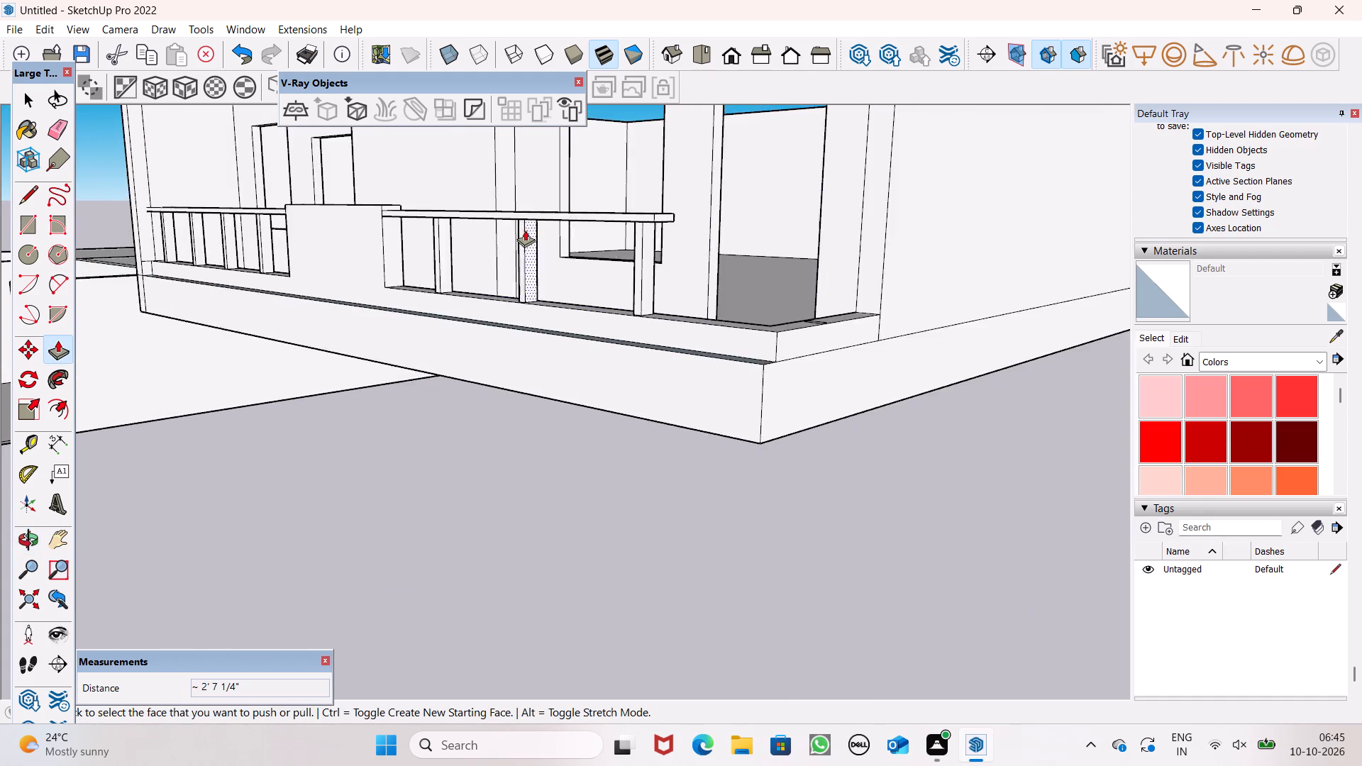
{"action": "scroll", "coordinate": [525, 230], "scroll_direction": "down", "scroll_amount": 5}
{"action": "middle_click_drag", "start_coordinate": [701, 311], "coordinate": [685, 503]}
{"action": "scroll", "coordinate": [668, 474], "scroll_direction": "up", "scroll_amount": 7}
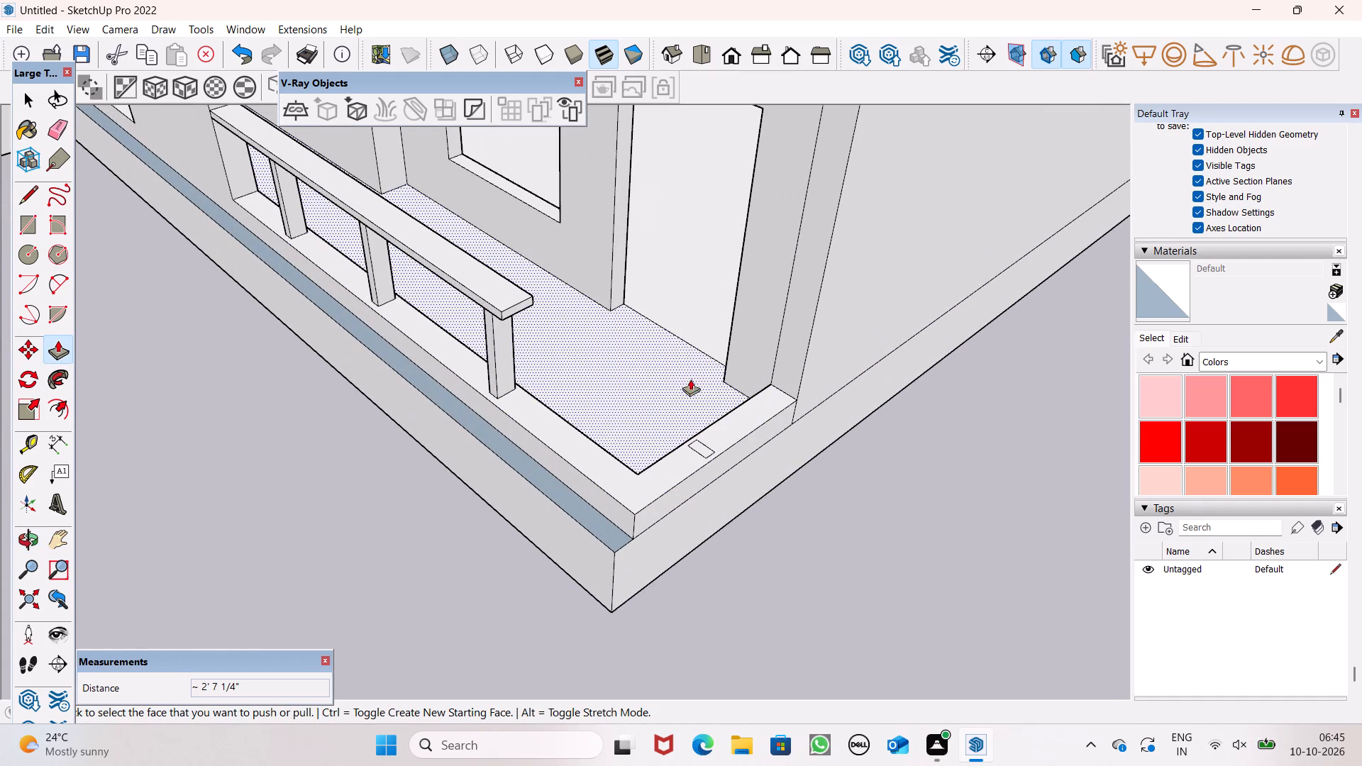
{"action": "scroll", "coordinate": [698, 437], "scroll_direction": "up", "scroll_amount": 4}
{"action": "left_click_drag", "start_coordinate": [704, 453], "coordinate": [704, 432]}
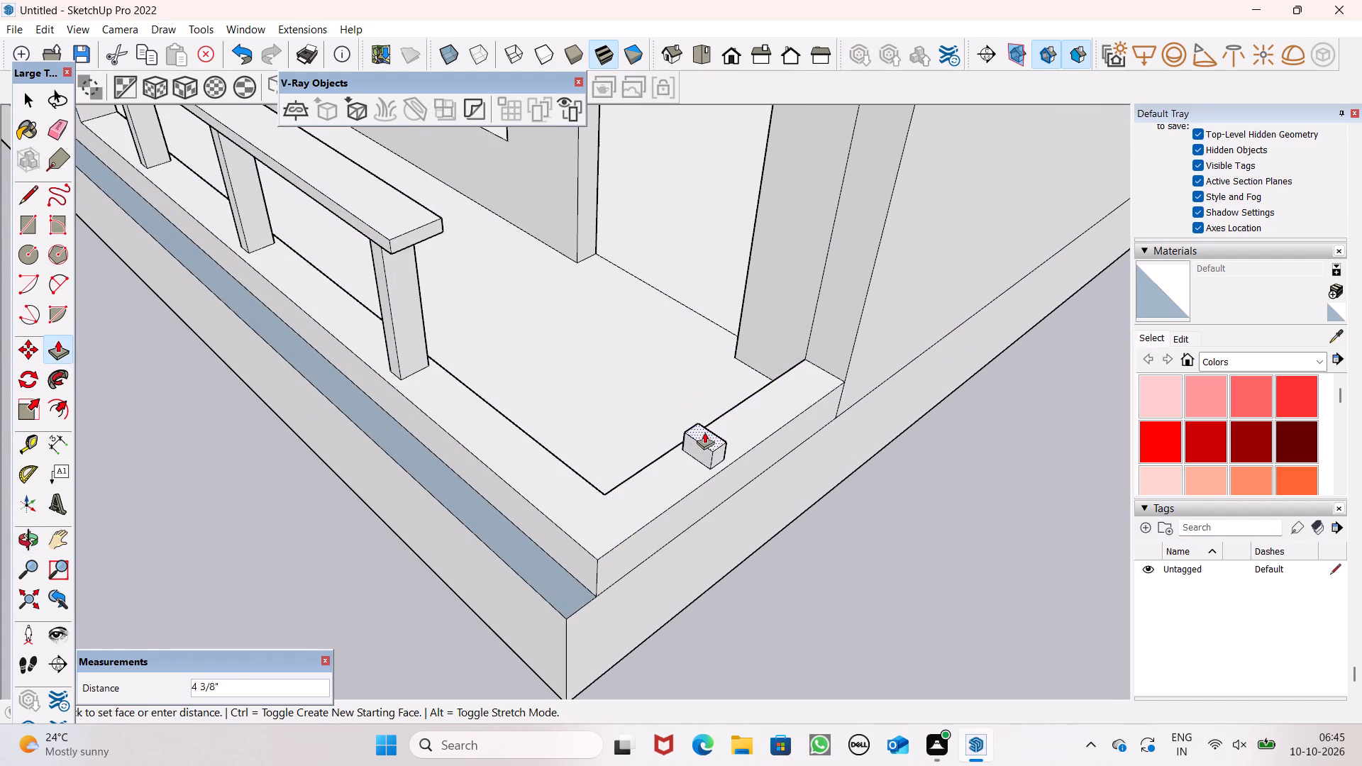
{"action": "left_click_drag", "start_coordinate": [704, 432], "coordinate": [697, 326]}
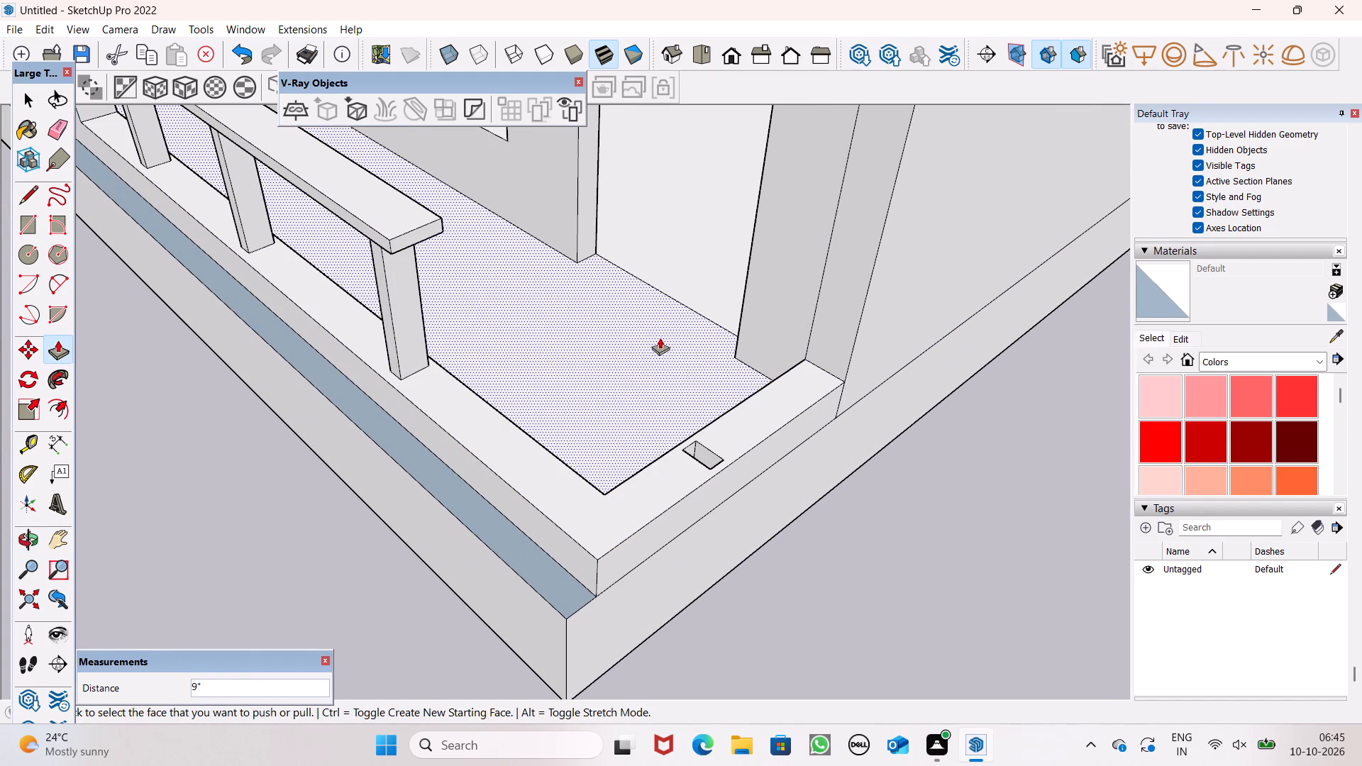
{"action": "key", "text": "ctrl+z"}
Pull the post footprint on the balcony's side curb up 3' 3 5/8".
{"action": "left_click_drag", "start_coordinate": [699, 453], "coordinate": [738, 270]}
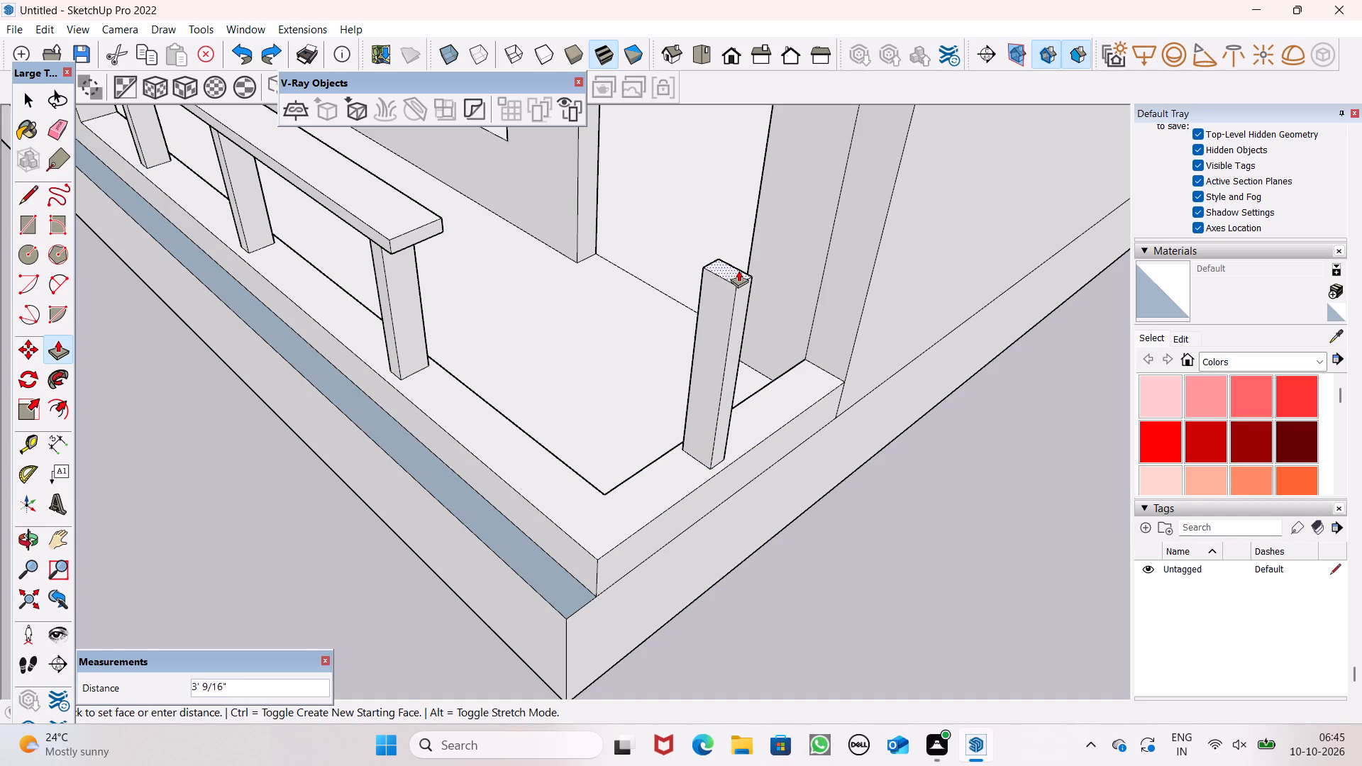
{"action": "left_click_drag", "start_coordinate": [738, 270], "coordinate": [745, 254]}
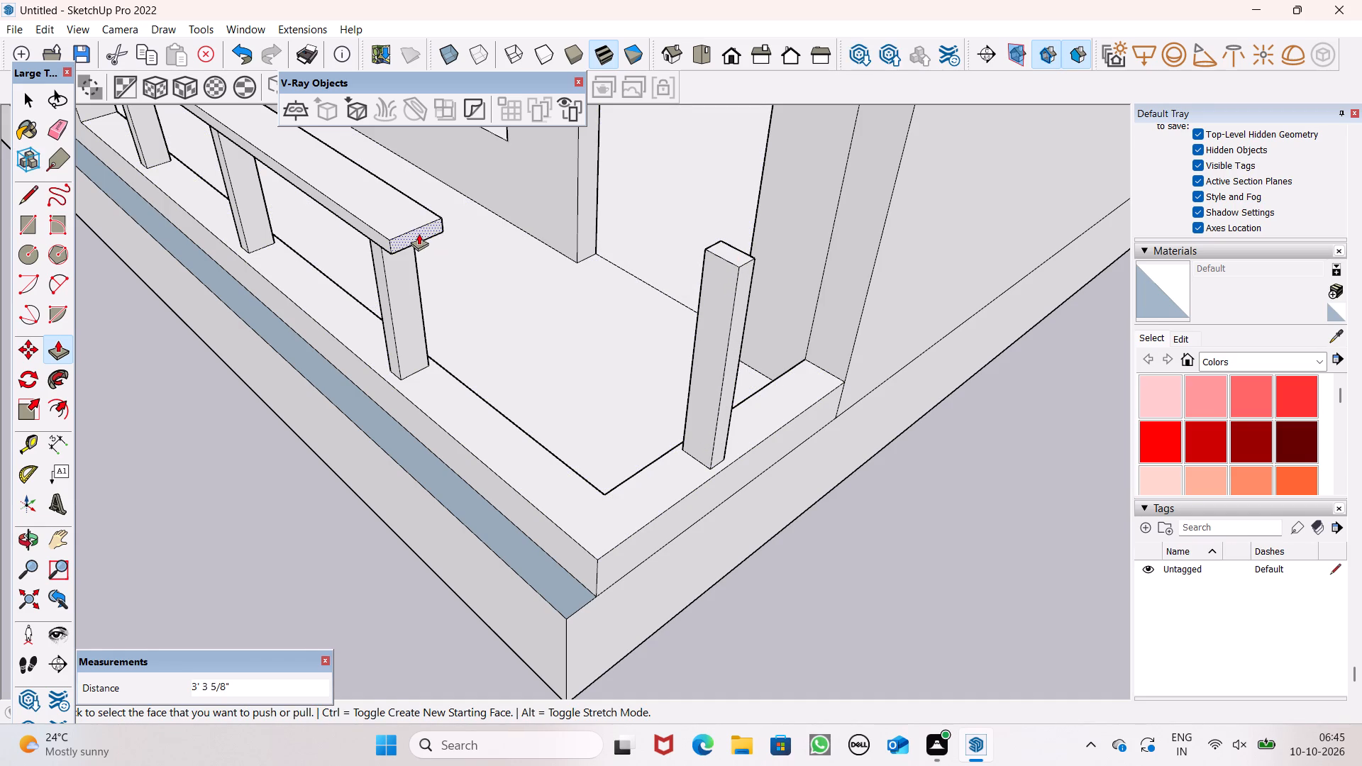
Extend the free end of the right balcony's front rail 3' 9 11/16" to reach the corner.
{"action": "left_click_drag", "start_coordinate": [417, 233], "coordinate": [575, 425]}
Draw a vertical line about 2 9/16" long across the front rail's inner side face, near its corner end.
{"action": "scroll", "coordinate": [791, 406], "scroll_direction": "down", "scroll_amount": 3}
{"action": "middle_click_drag", "start_coordinate": [797, 409], "coordinate": [416, 379]}
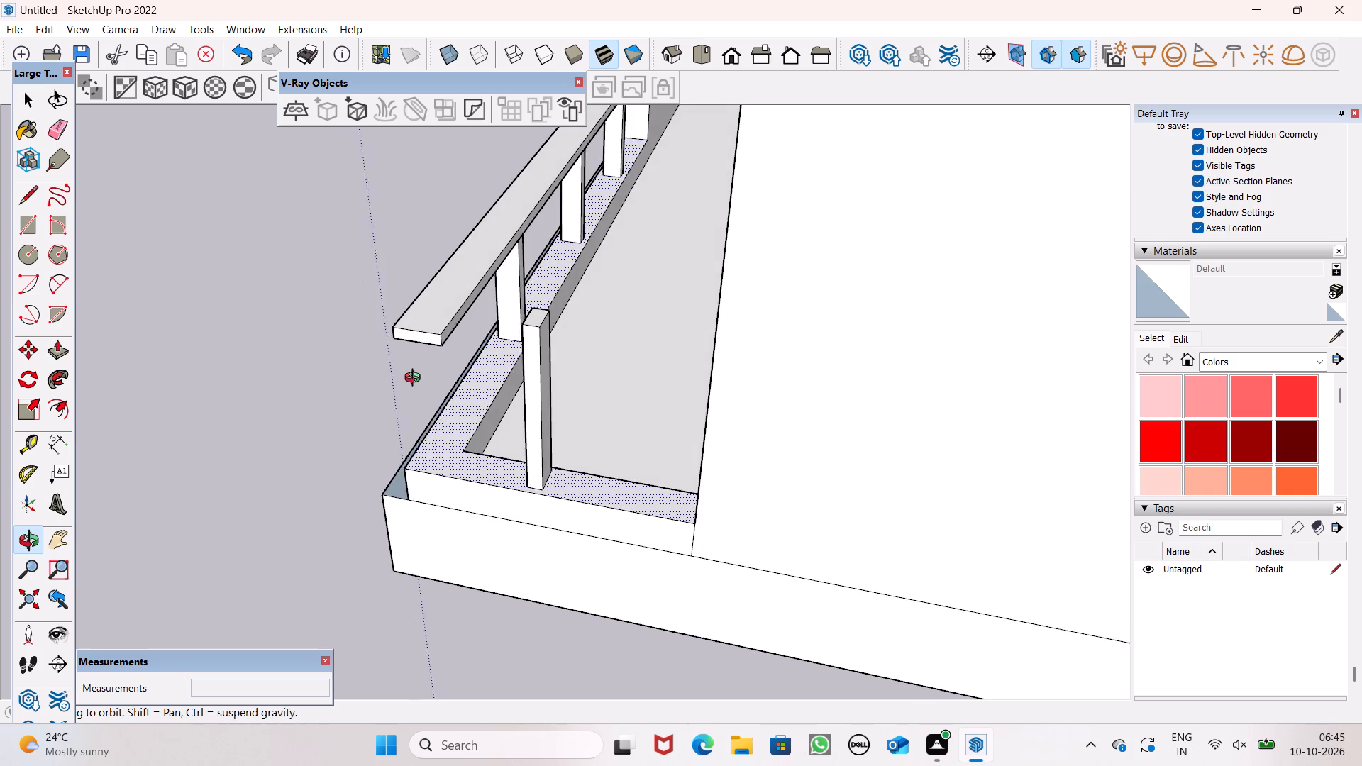
{"action": "middle_click_drag", "start_coordinate": [416, 379], "coordinate": [458, 423]}
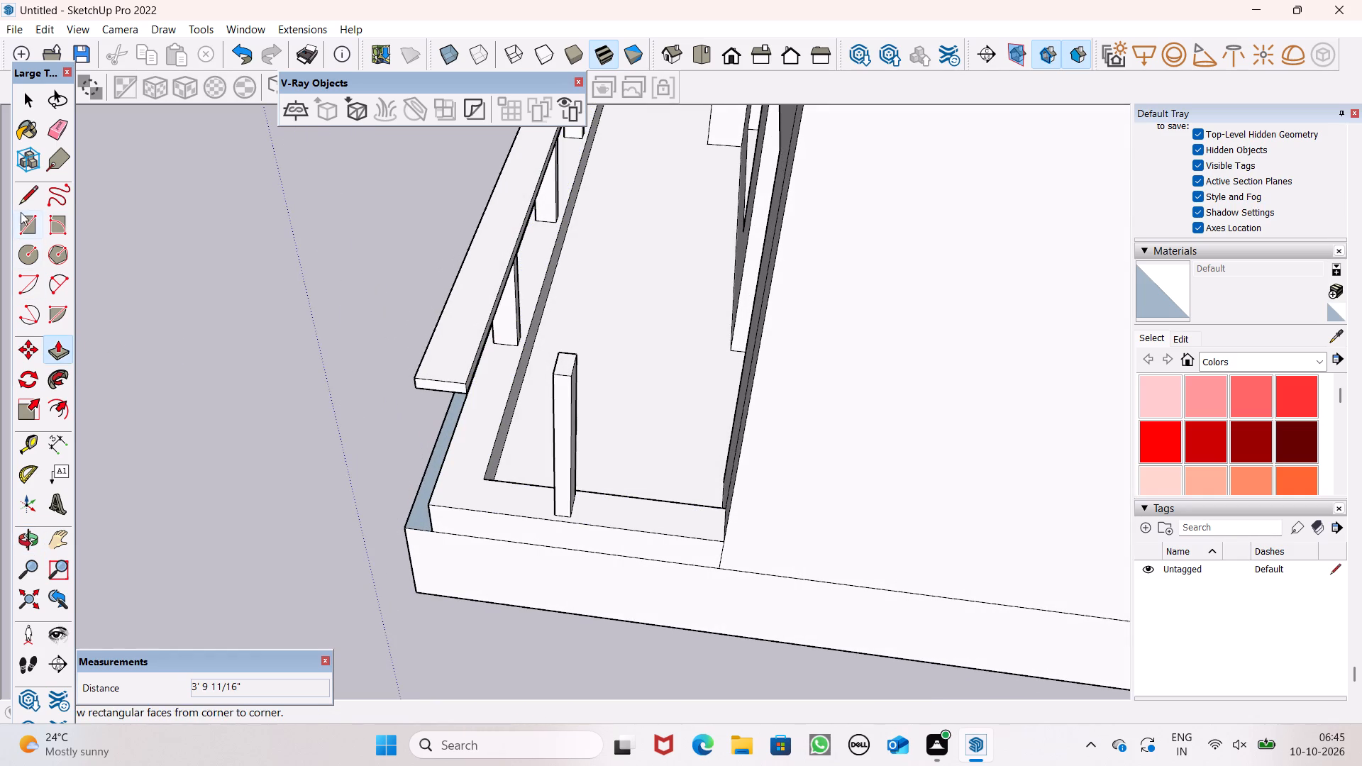
{"action": "left_click", "coordinate": [33, 203]}
{"action": "scroll", "coordinate": [475, 416], "scroll_direction": "up", "scroll_amount": 5}
{"action": "middle_click_drag", "start_coordinate": [531, 416], "coordinate": [389, 413]}
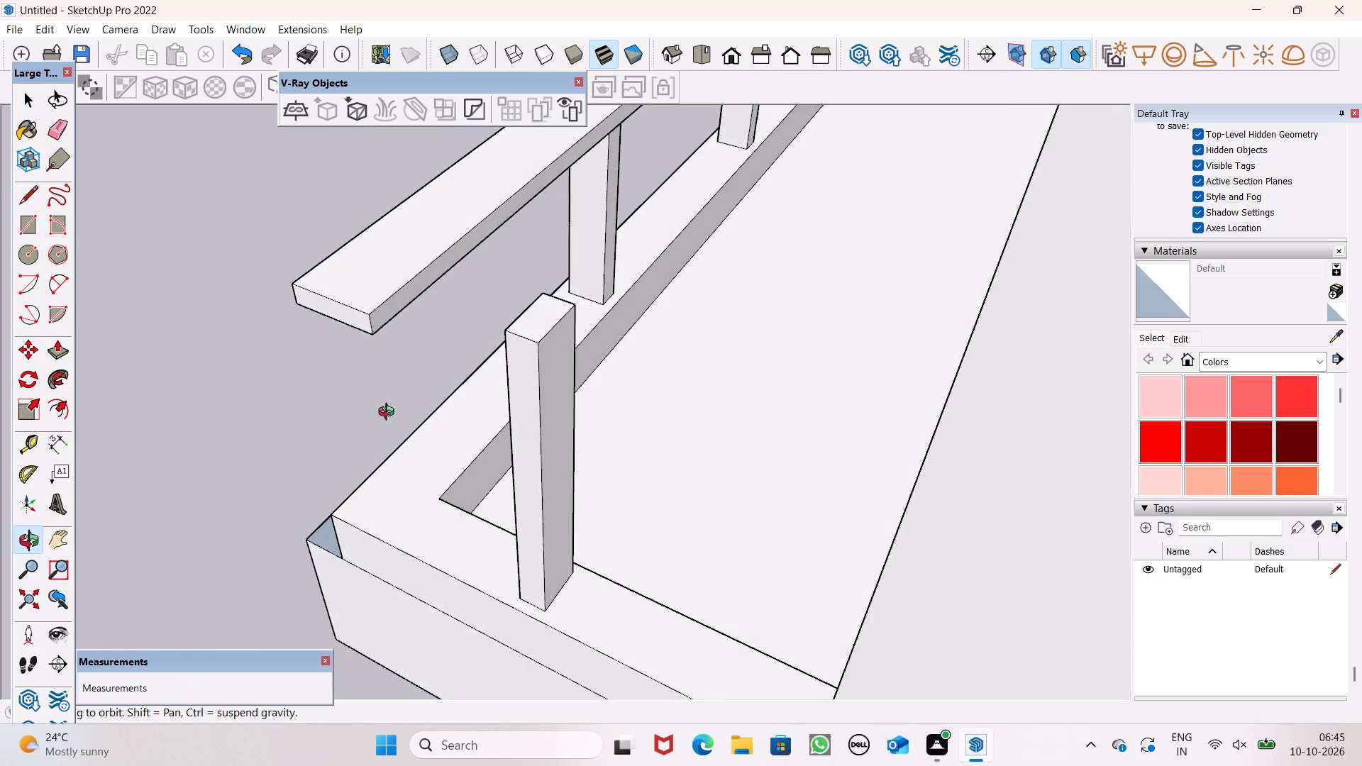
{"action": "middle_click_drag", "start_coordinate": [389, 413], "coordinate": [389, 391]}
{"action": "scroll", "coordinate": [409, 291], "scroll_direction": "up", "scroll_amount": 6}
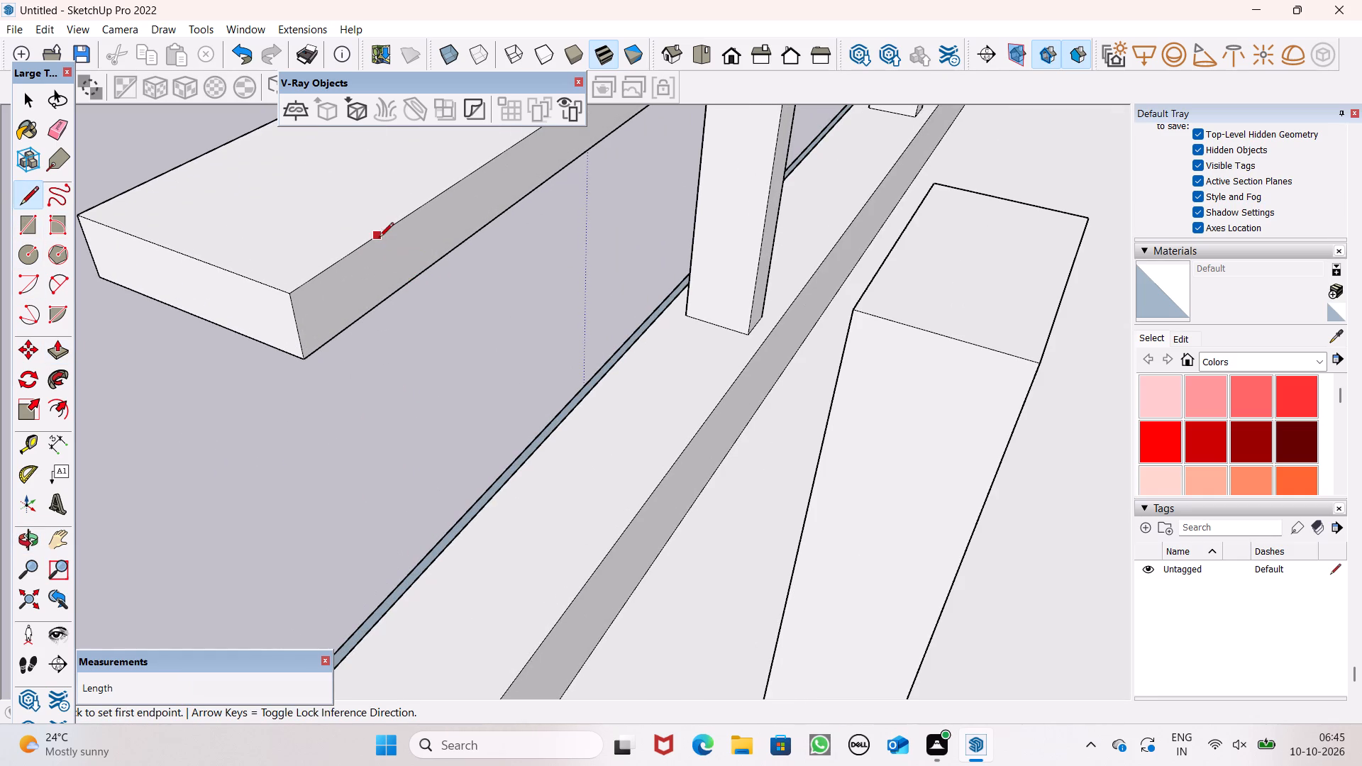
{"action": "left_click", "coordinate": [394, 232]}
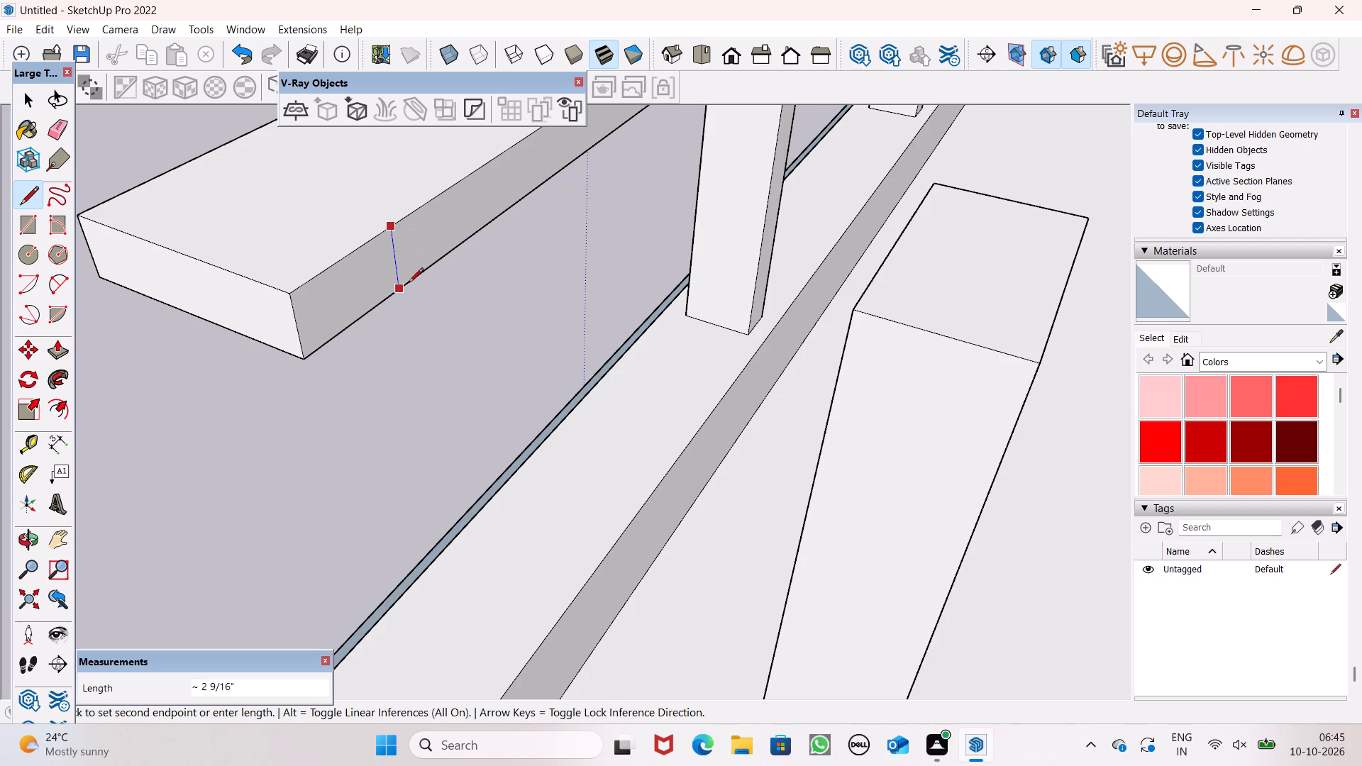
{"action": "left_click", "coordinate": [409, 284]}
{"action": "scroll", "coordinate": [366, 273], "scroll_direction": "down", "scroll_amount": 12}
{"action": "key", "text": "space"}
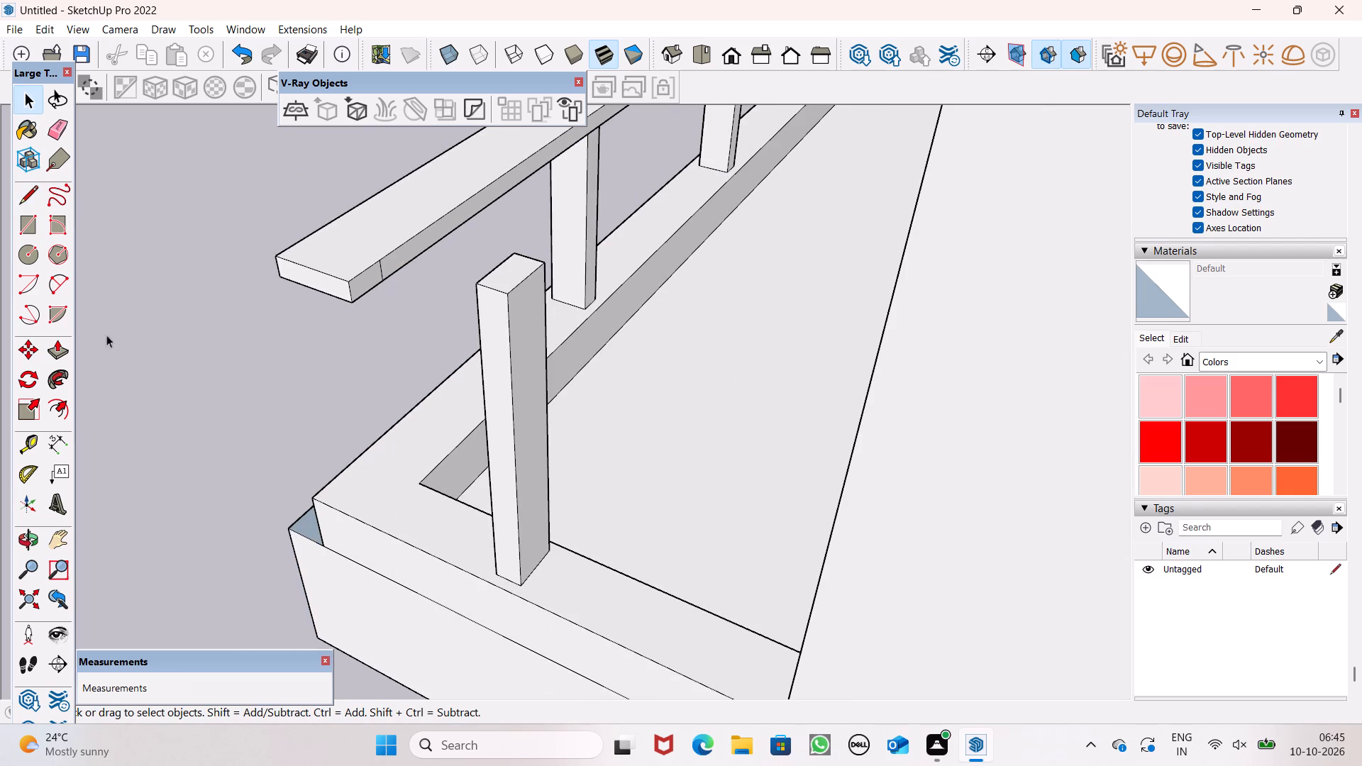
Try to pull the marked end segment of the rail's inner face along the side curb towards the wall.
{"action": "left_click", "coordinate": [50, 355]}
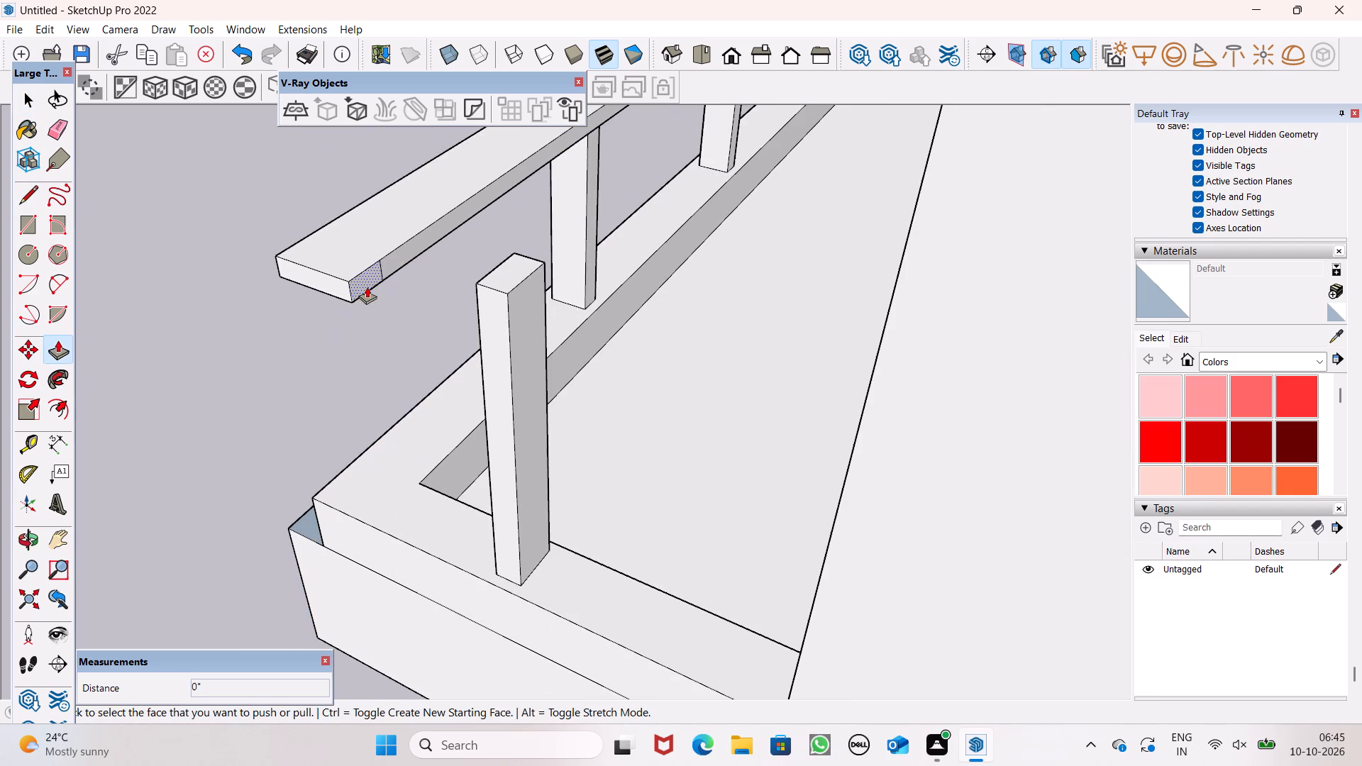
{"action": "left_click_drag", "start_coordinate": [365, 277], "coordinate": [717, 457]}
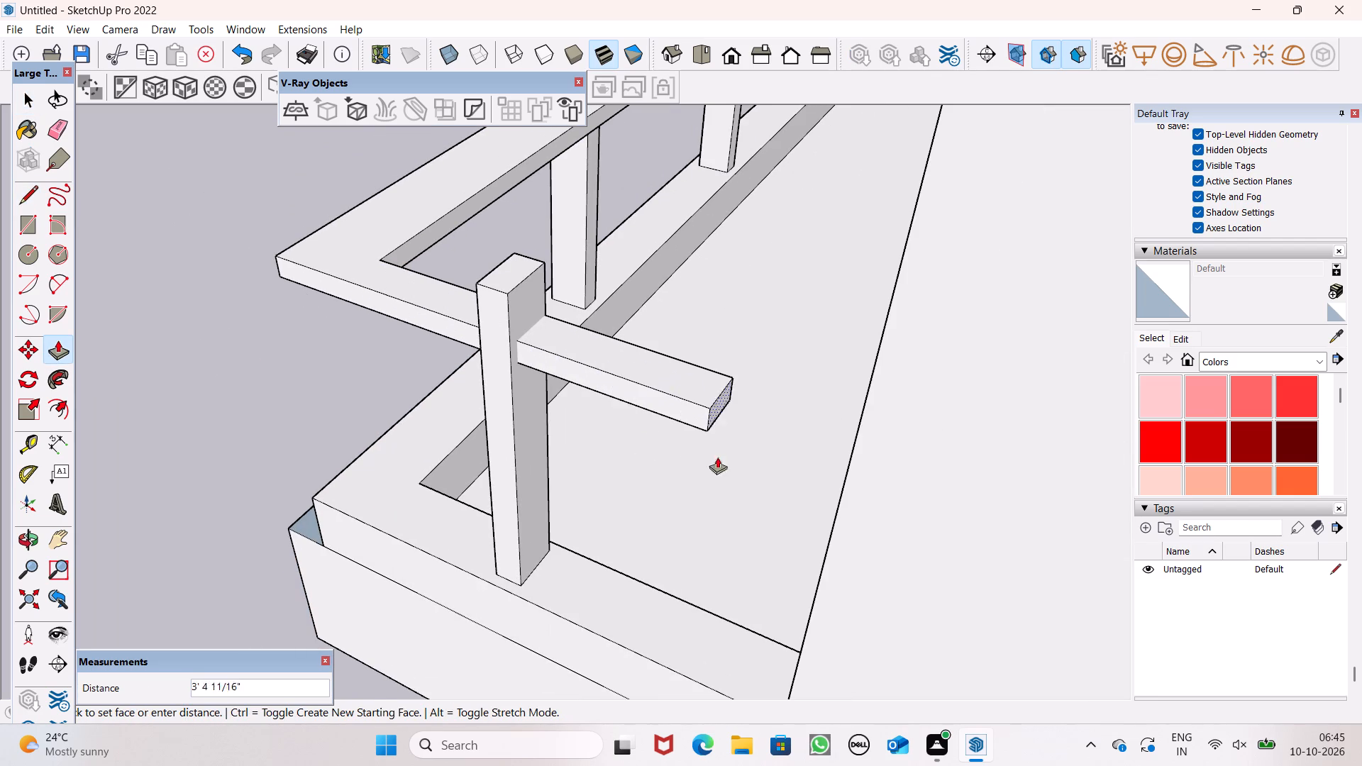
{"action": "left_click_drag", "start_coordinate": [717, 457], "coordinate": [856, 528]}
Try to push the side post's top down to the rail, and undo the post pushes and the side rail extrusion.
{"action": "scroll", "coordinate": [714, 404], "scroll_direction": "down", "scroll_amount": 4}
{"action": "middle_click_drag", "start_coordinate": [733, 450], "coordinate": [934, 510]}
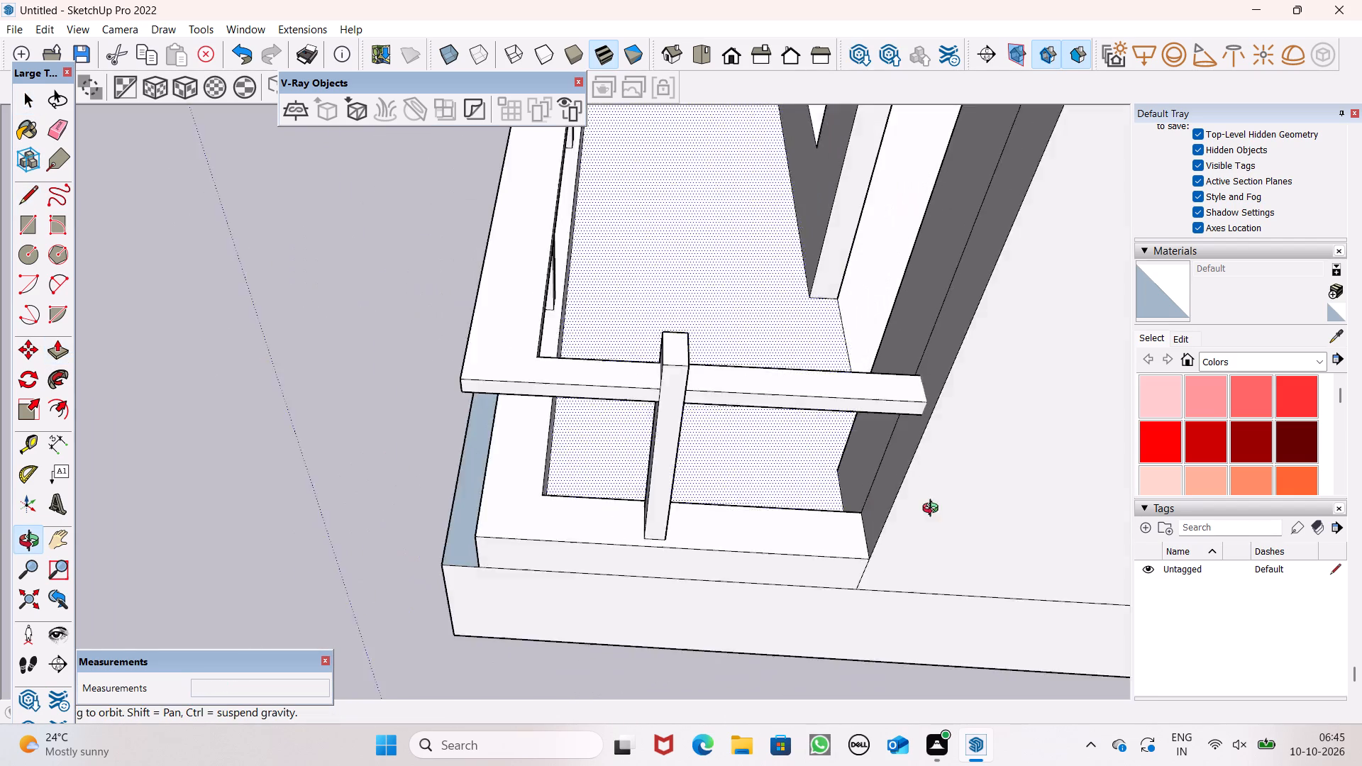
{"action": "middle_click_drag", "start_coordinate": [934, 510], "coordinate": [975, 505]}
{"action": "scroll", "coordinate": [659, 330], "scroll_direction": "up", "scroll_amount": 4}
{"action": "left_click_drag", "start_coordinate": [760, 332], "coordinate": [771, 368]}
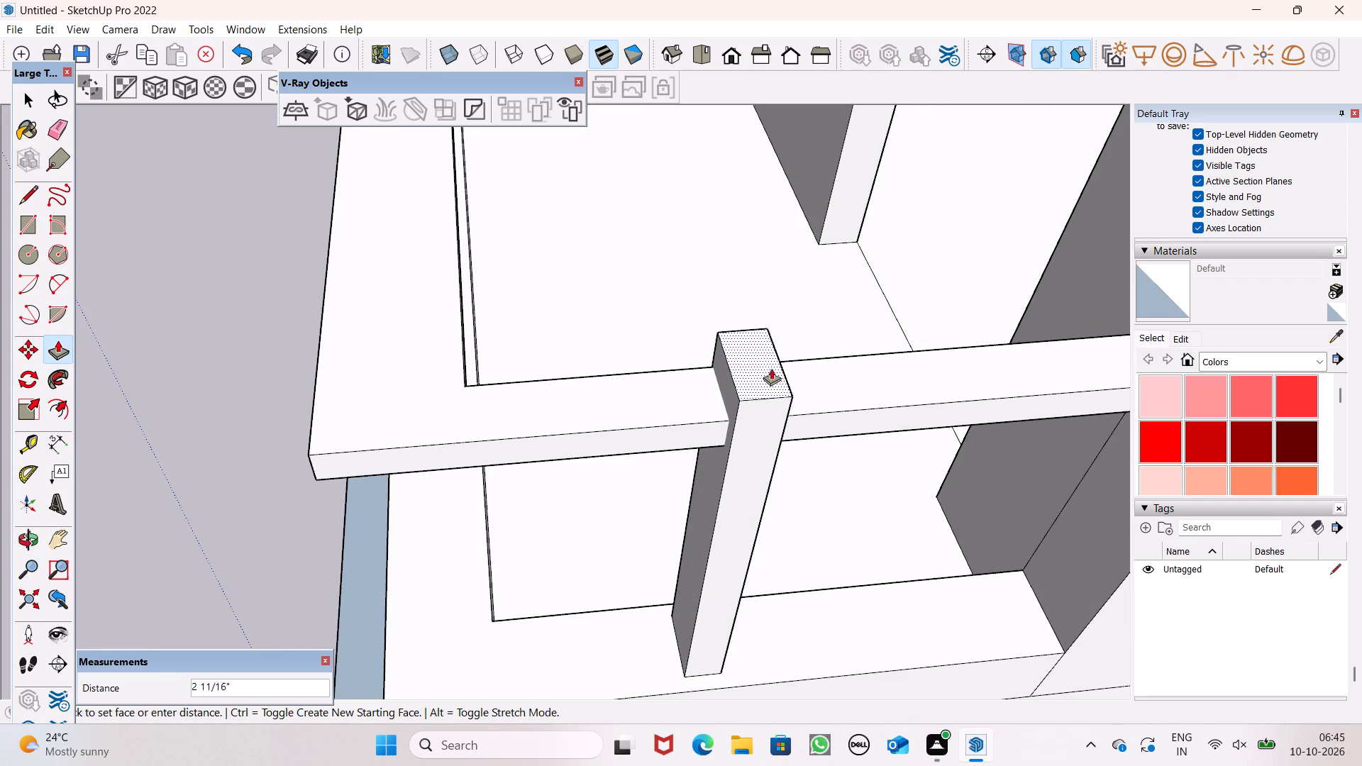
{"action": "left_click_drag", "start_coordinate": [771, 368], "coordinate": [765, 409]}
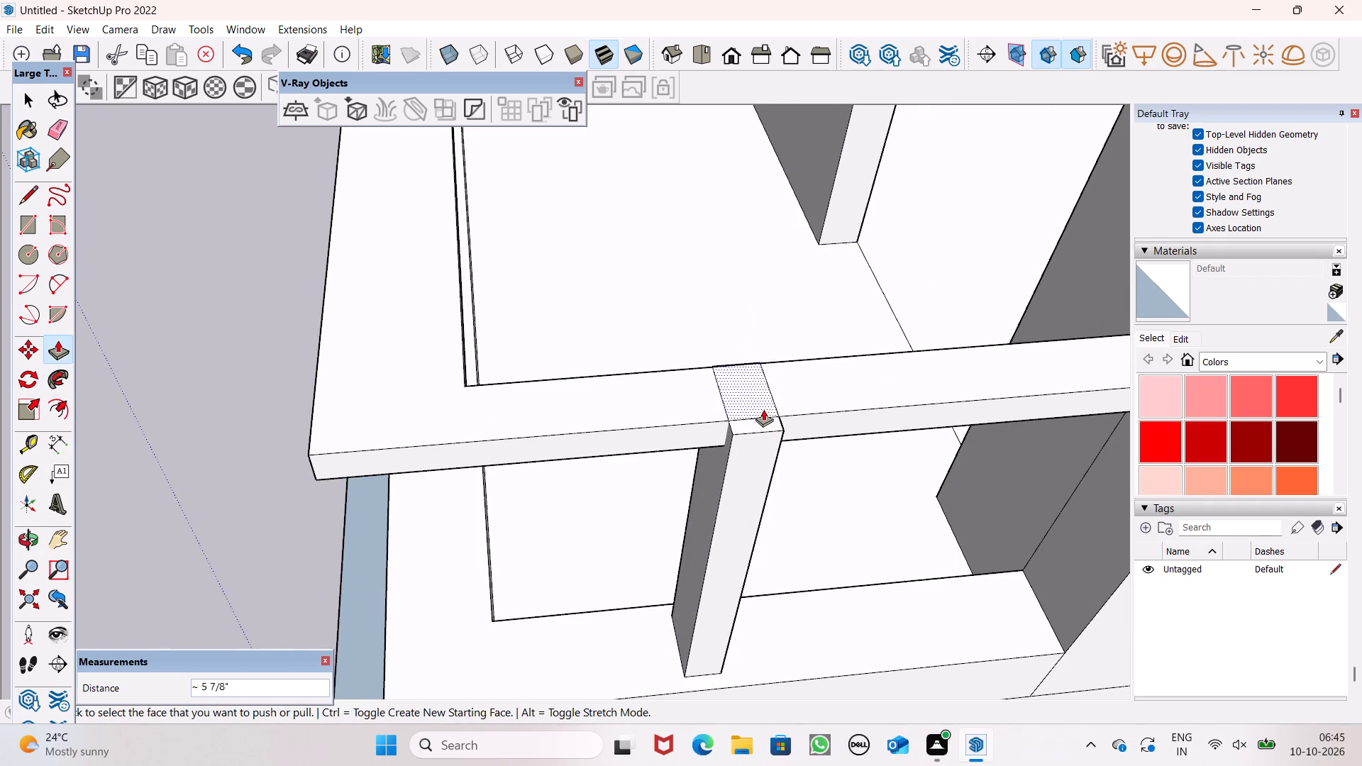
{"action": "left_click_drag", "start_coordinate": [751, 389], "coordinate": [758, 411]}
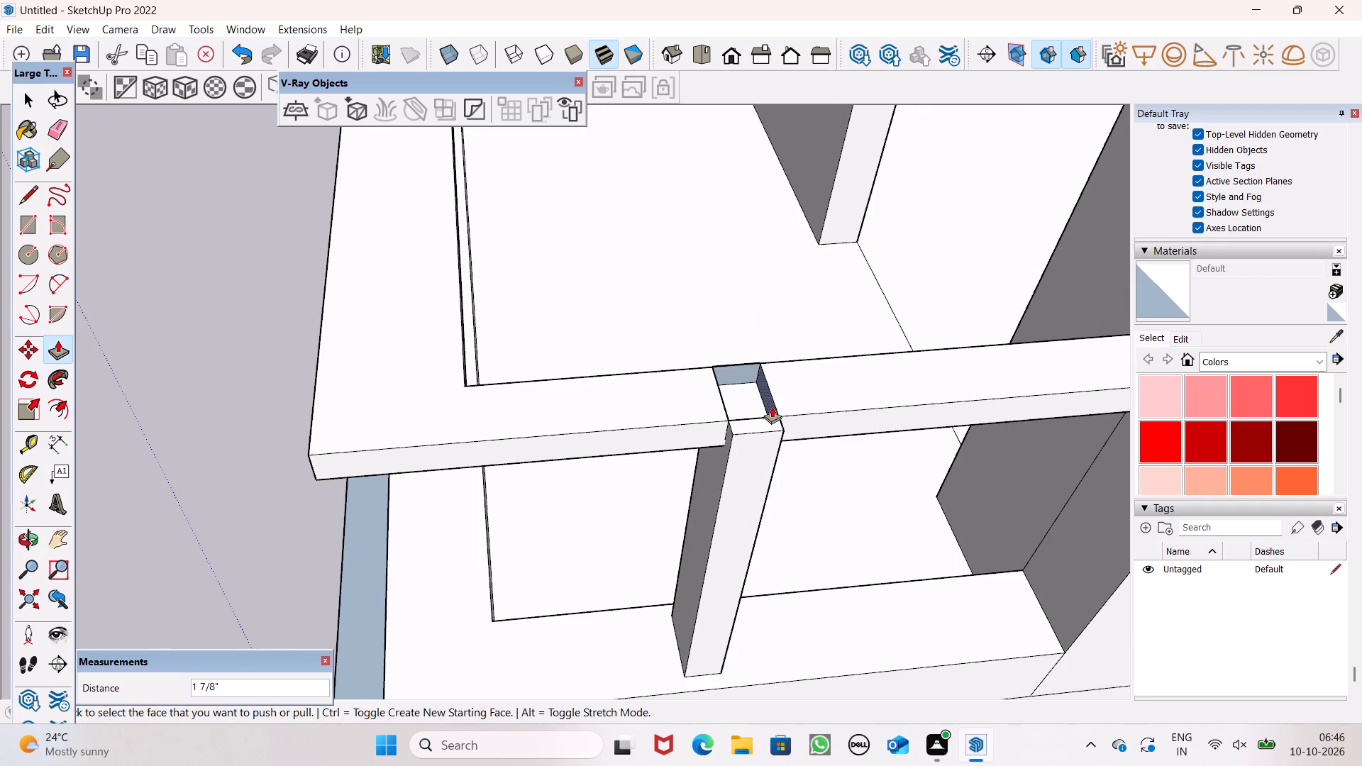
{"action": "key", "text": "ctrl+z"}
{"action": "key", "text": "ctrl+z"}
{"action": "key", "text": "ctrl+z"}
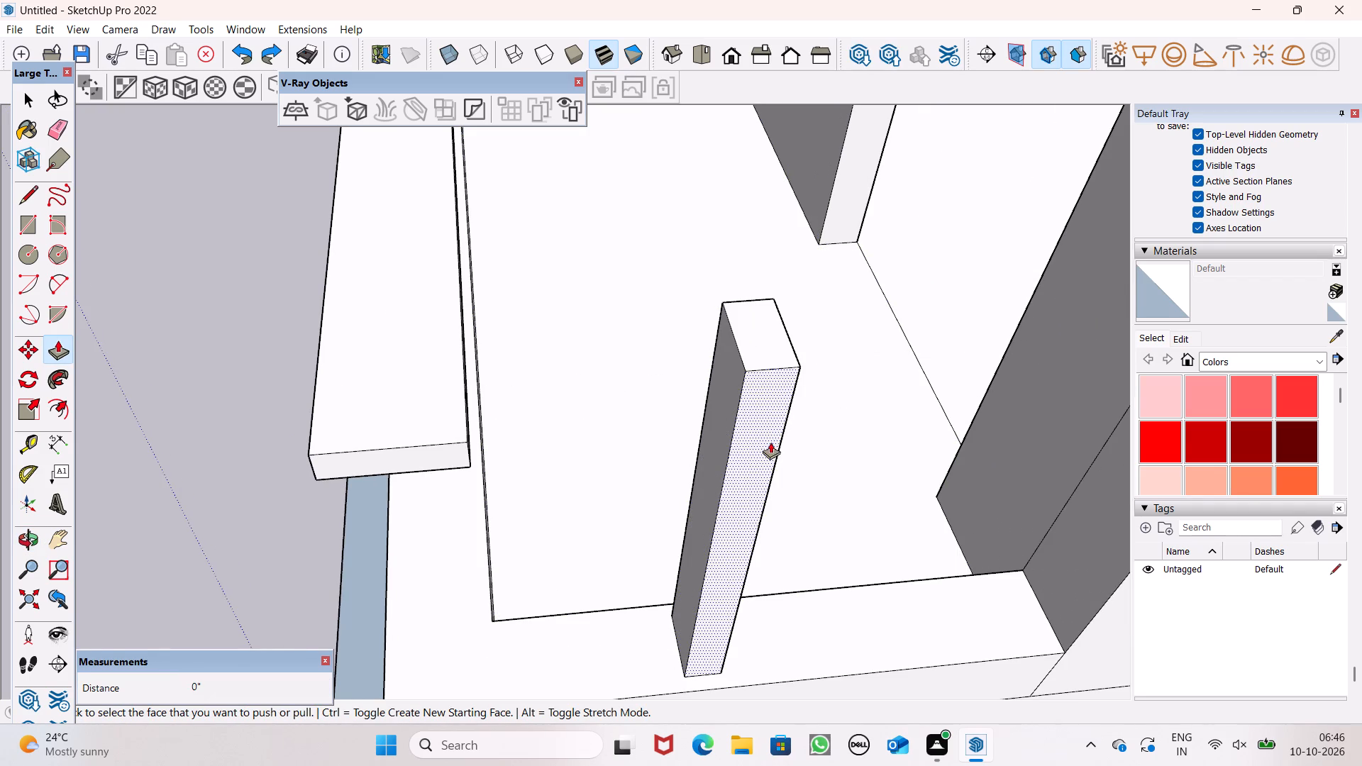
Lower the top of the side curb's post 1' 7 1/2" so it sits below the rail's level.
{"action": "left_click_drag", "start_coordinate": [746, 341], "coordinate": [746, 543]}
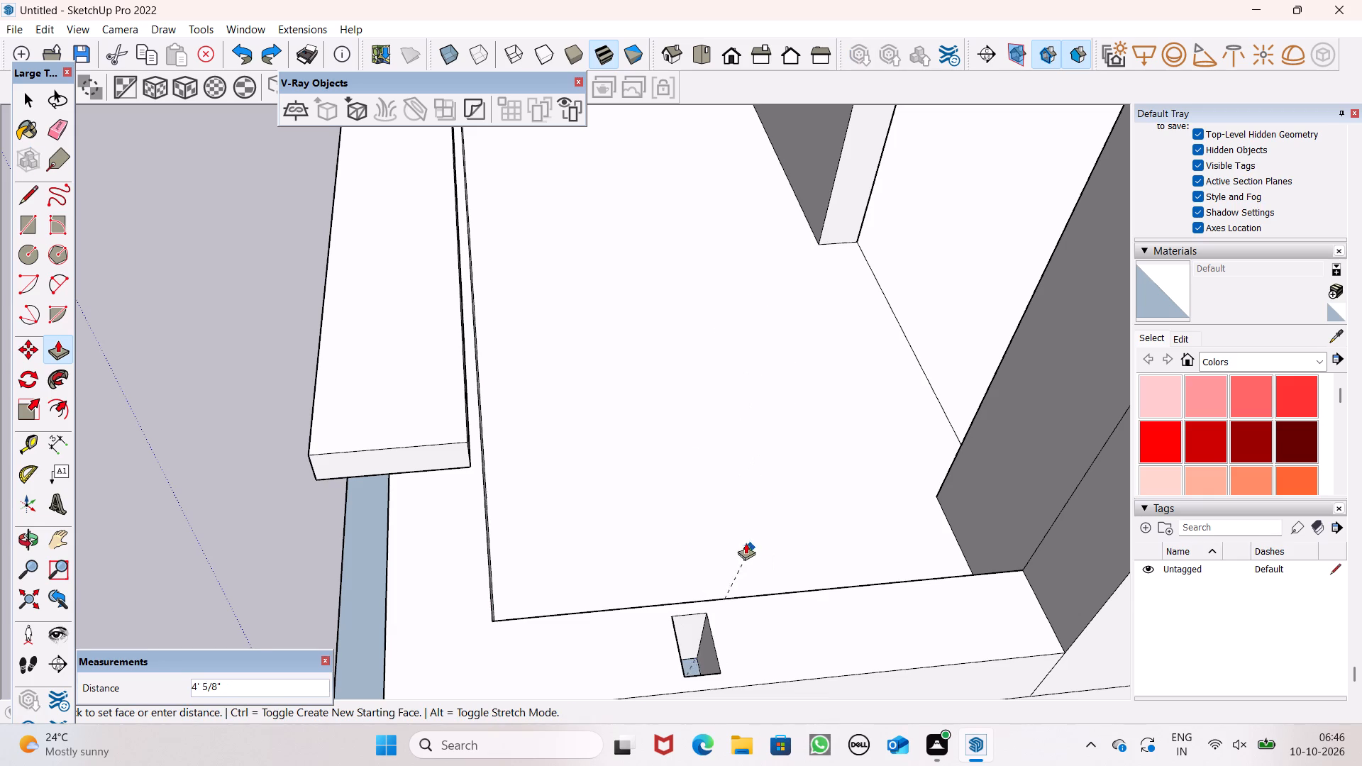
{"action": "key", "text": "ctrl+z"}
{"action": "left_click_drag", "start_coordinate": [756, 326], "coordinate": [736, 514]}
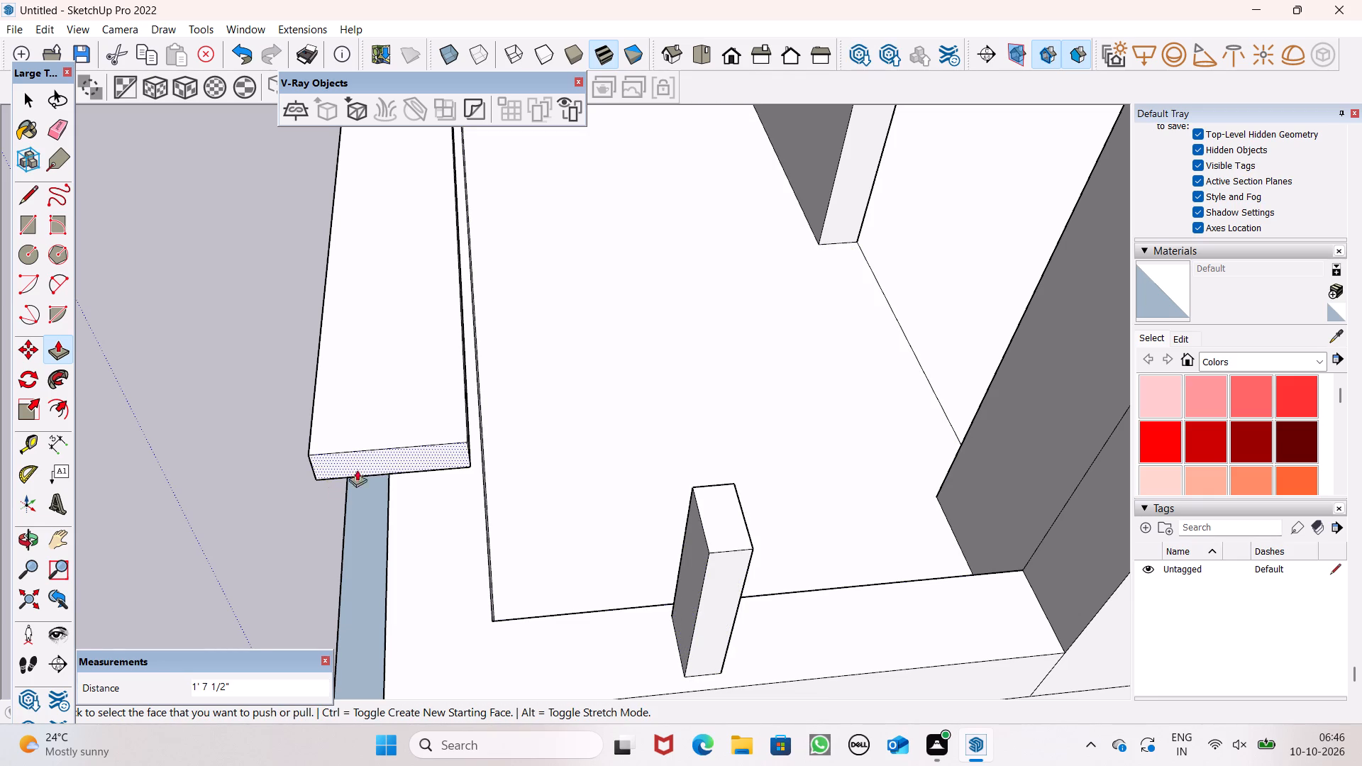
Pull the marked end segment of the front rail's inner face out 4' 5 7/8" above the side curb to form the side rail.
{"action": "scroll", "coordinate": [575, 459], "scroll_direction": "down", "scroll_amount": 3}
{"action": "middle_click_drag", "start_coordinate": [686, 498], "coordinate": [436, 477]}
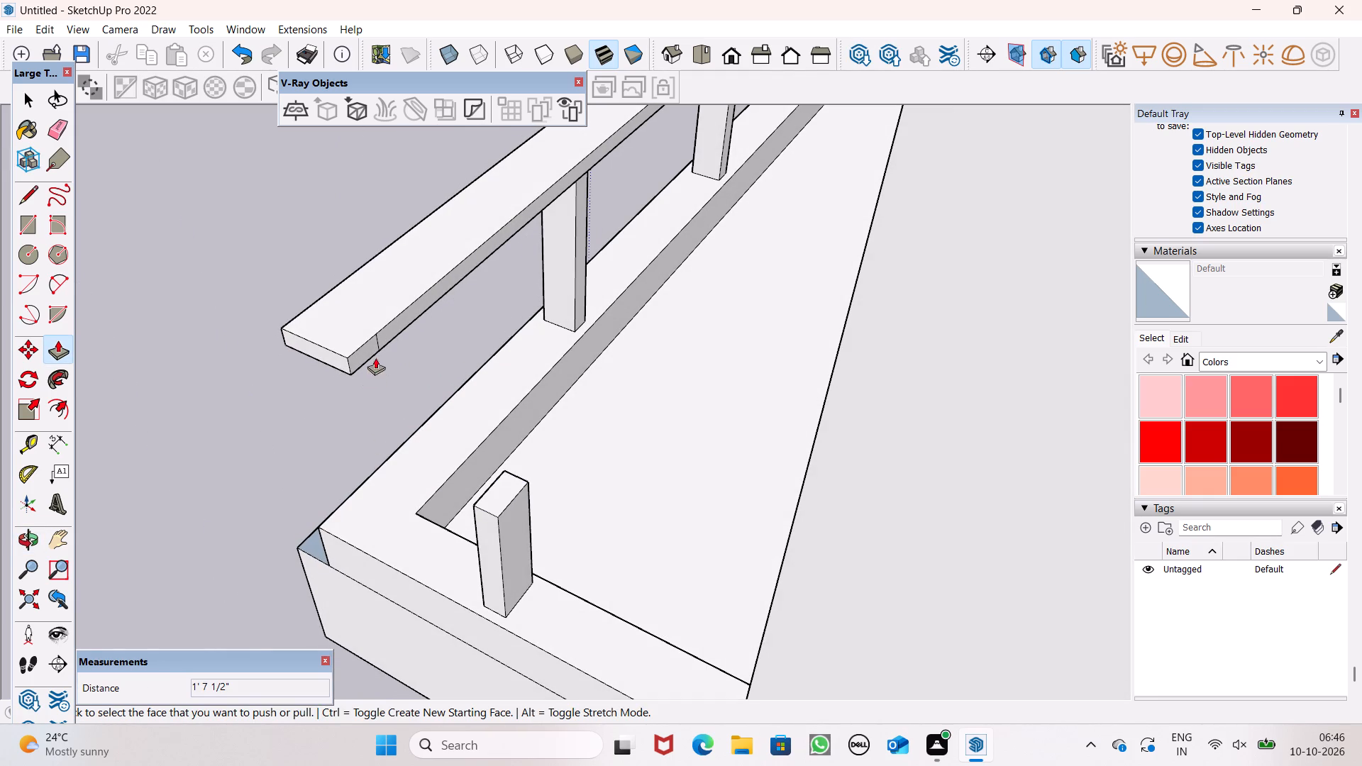
{"action": "left_click_drag", "start_coordinate": [368, 348], "coordinate": [804, 609]}
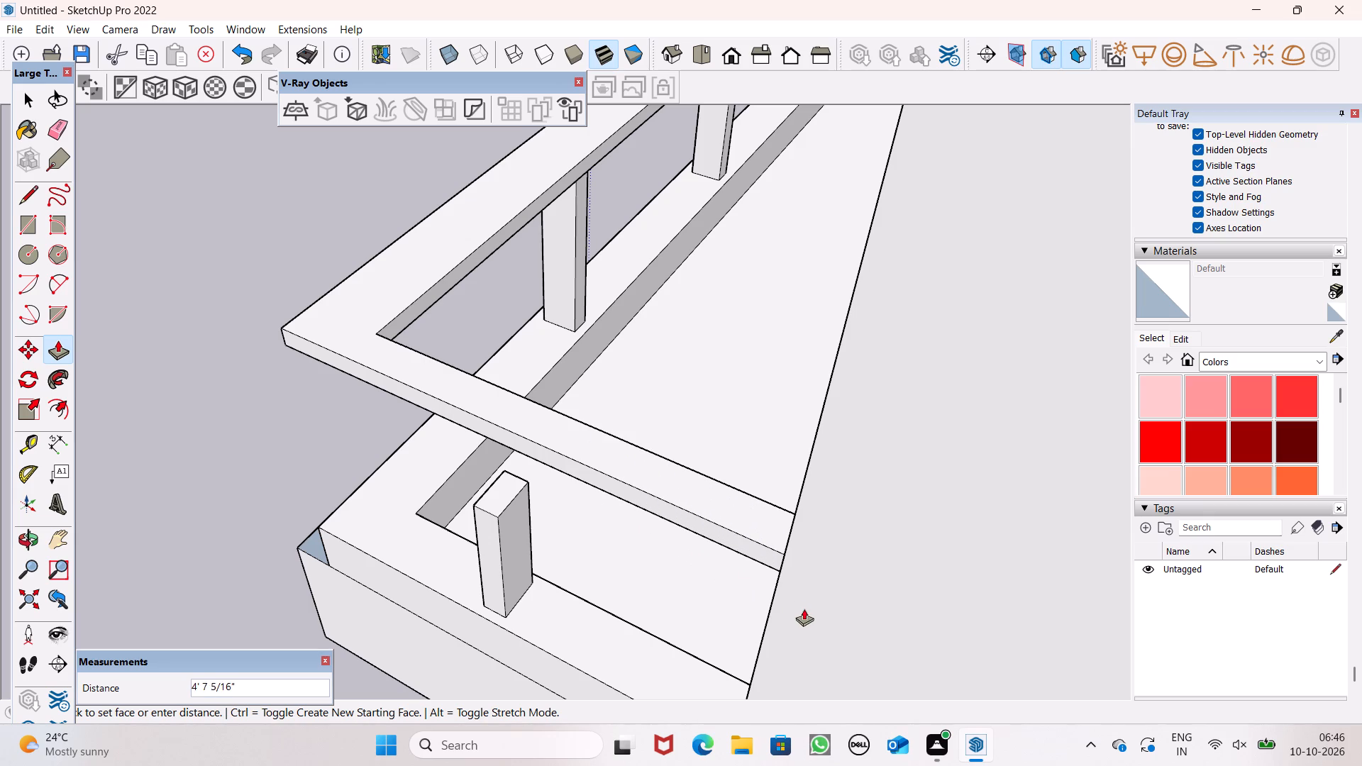
{"action": "left_click_drag", "start_coordinate": [804, 609], "coordinate": [787, 606]}
Raise the top of the side curb's post 8 11/16" towards the side rail.
{"action": "scroll", "coordinate": [666, 496], "scroll_direction": "down", "scroll_amount": 7}
{"action": "scroll", "coordinate": [642, 527], "scroll_direction": "up", "scroll_amount": 1}
{"action": "middle_click_drag", "start_coordinate": [643, 528], "coordinate": [951, 566]}
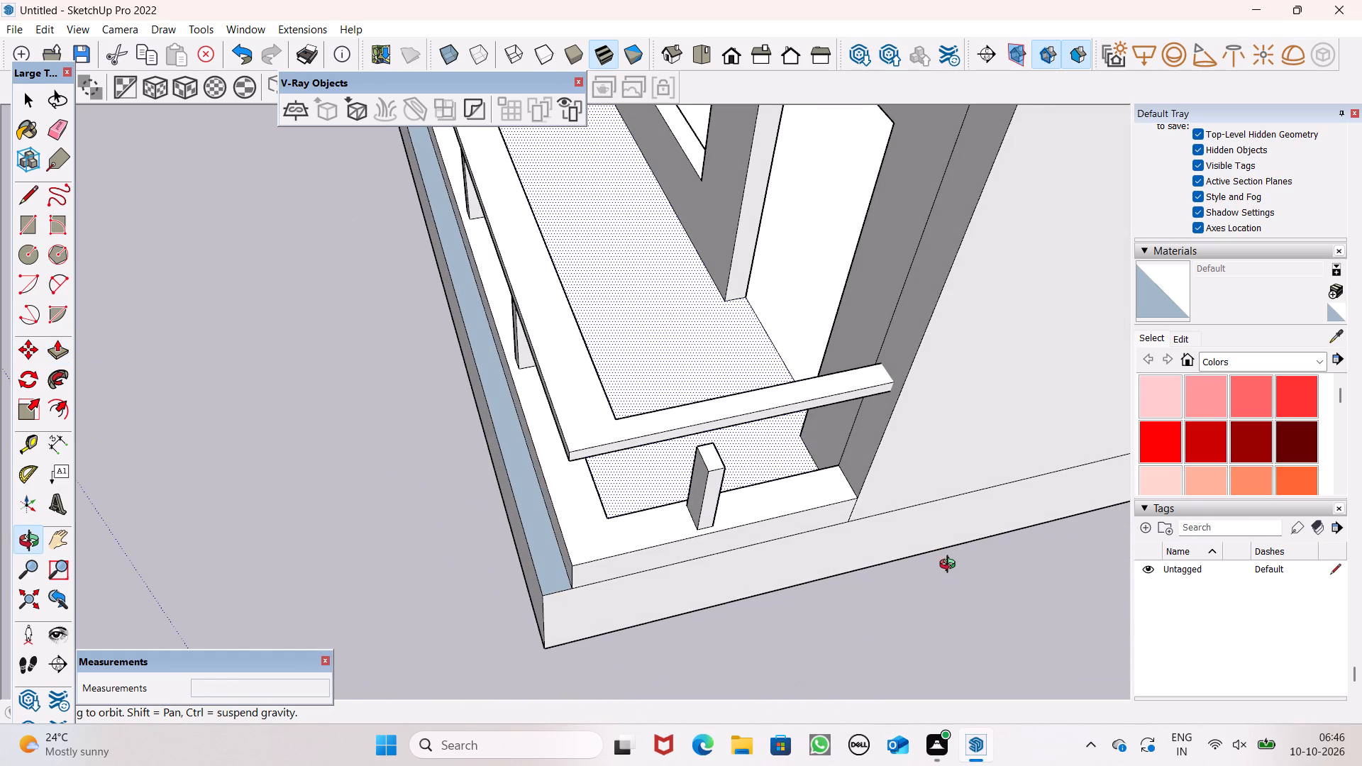
{"action": "middle_click_drag", "start_coordinate": [951, 566], "coordinate": [949, 563]}
{"action": "scroll", "coordinate": [696, 460], "scroll_direction": "up", "scroll_amount": 7}
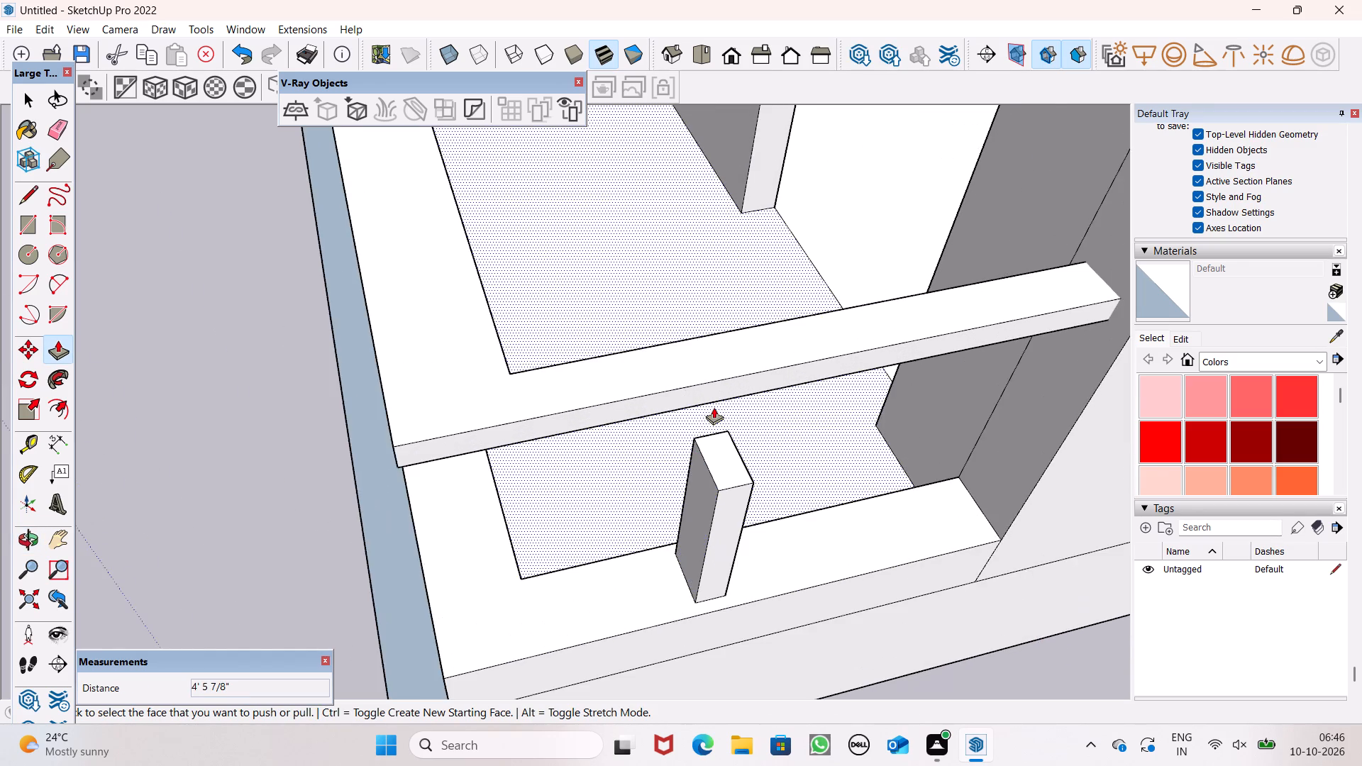
{"action": "scroll", "coordinate": [714, 407], "scroll_direction": "up", "scroll_amount": 6}
{"action": "left_click_drag", "start_coordinate": [746, 562], "coordinate": [716, 340]}
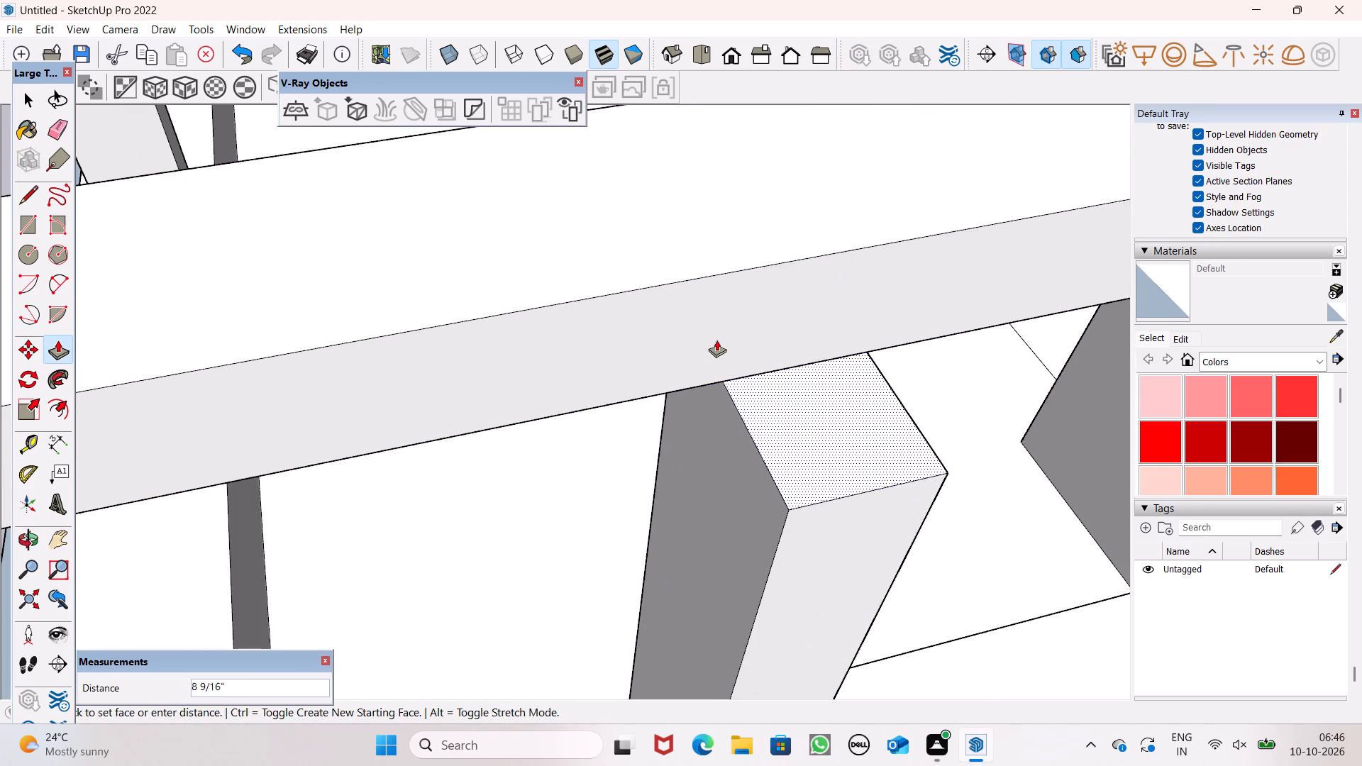
{"action": "left_click_drag", "start_coordinate": [716, 340], "coordinate": [719, 335]}
Raise the top of the side curb's post another 3 7/16" to meet the side rail.
{"action": "scroll", "coordinate": [691, 371], "scroll_direction": "down", "scroll_amount": 14}
{"action": "middle_click_drag", "start_coordinate": [717, 416], "coordinate": [803, 345]}
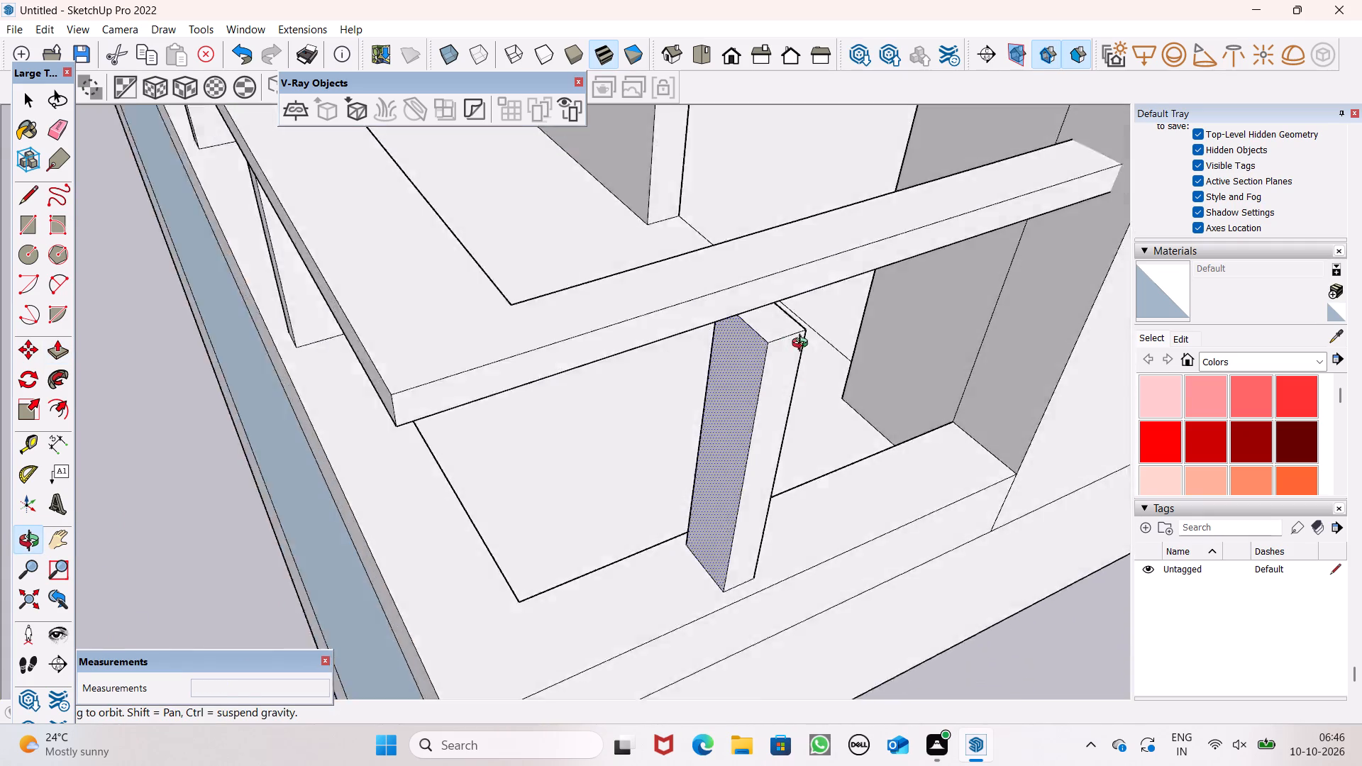
{"action": "middle_click_drag", "start_coordinate": [803, 345], "coordinate": [769, 246]}
{"action": "scroll", "coordinate": [718, 219], "scroll_direction": "up", "scroll_amount": 3}
{"action": "scroll", "coordinate": [722, 206], "scroll_direction": "down", "scroll_amount": 3}
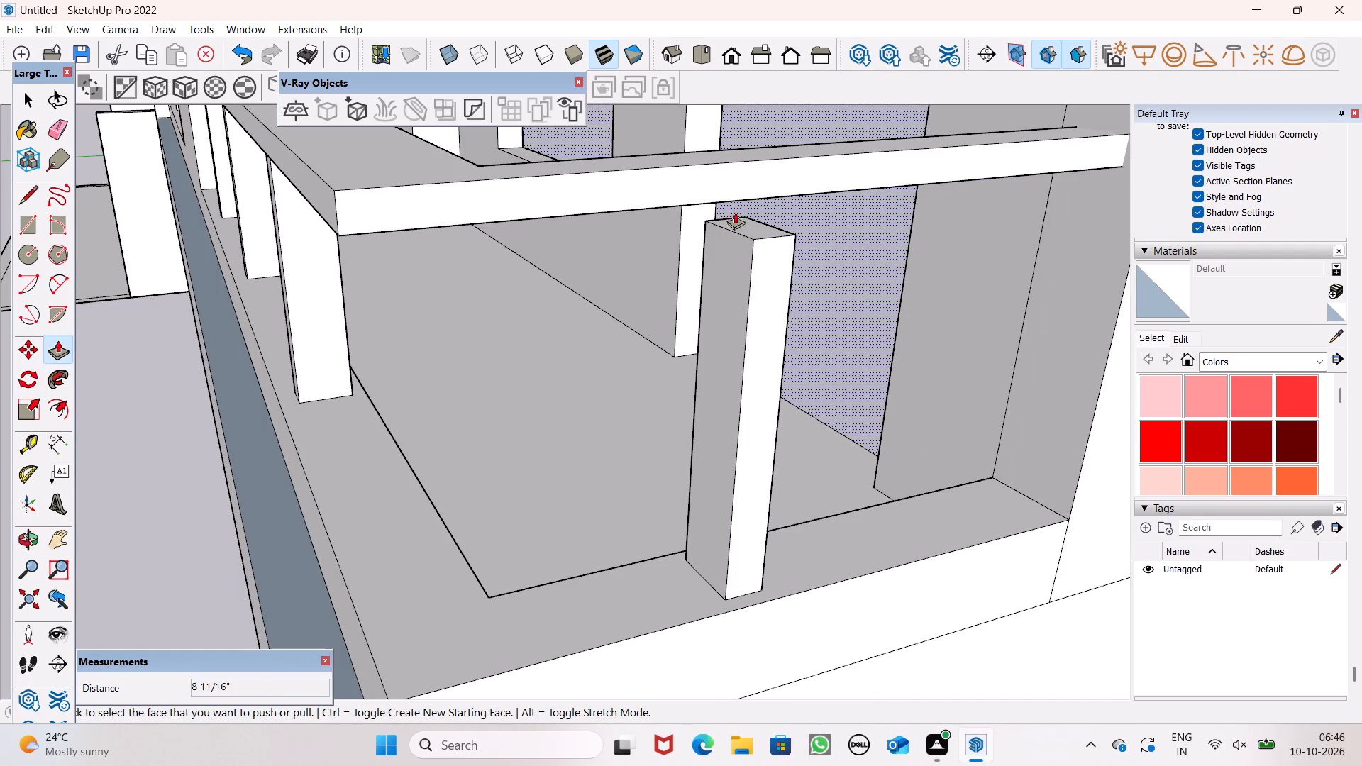
{"action": "left_click_drag", "start_coordinate": [751, 225], "coordinate": [750, 176]}
{"action": "scroll", "coordinate": [752, 202], "scroll_direction": "down", "scroll_amount": 1}
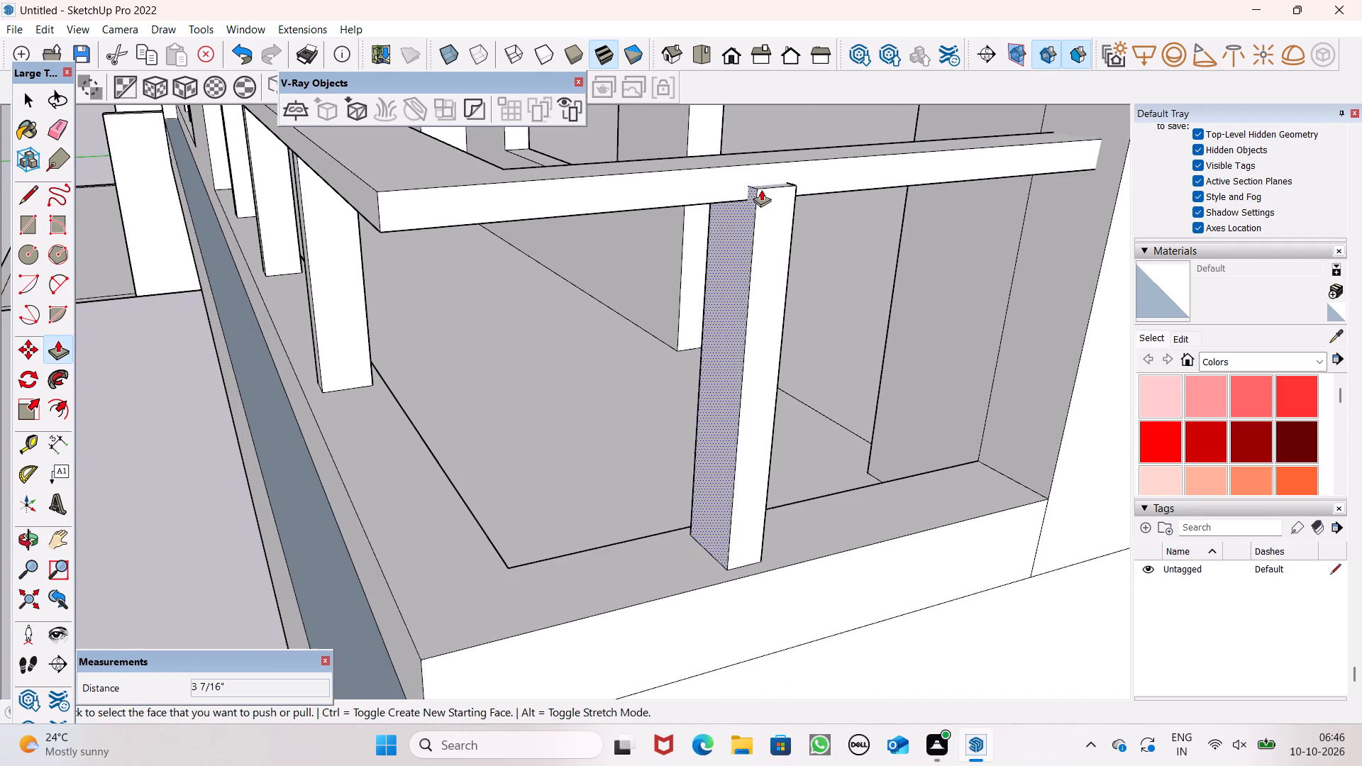
{"action": "middle_click_drag", "start_coordinate": [768, 177], "coordinate": [788, 238]}
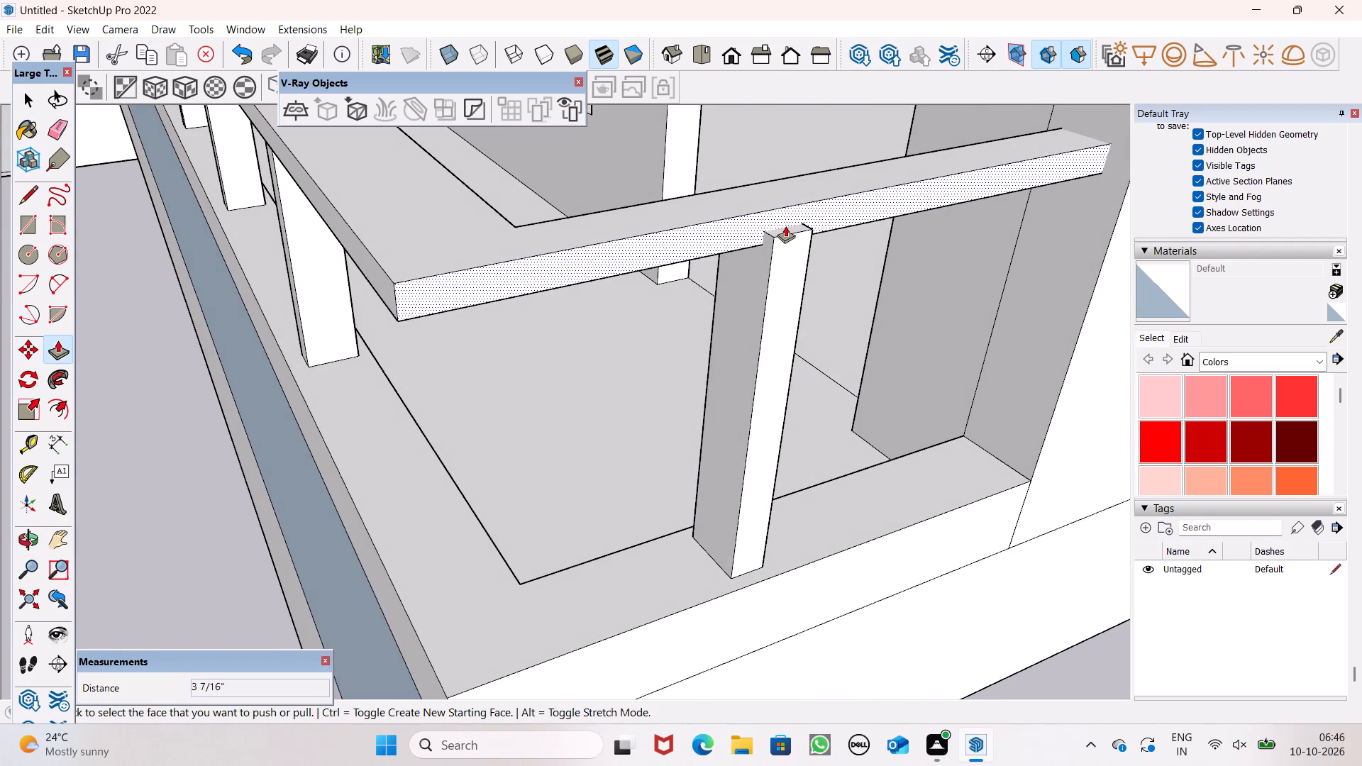
Lower the top of the side curb's post 11/16", and another 5/16", to bring it down to the side rail's underside.
{"action": "left_click_drag", "start_coordinate": [785, 228], "coordinate": [793, 238]}
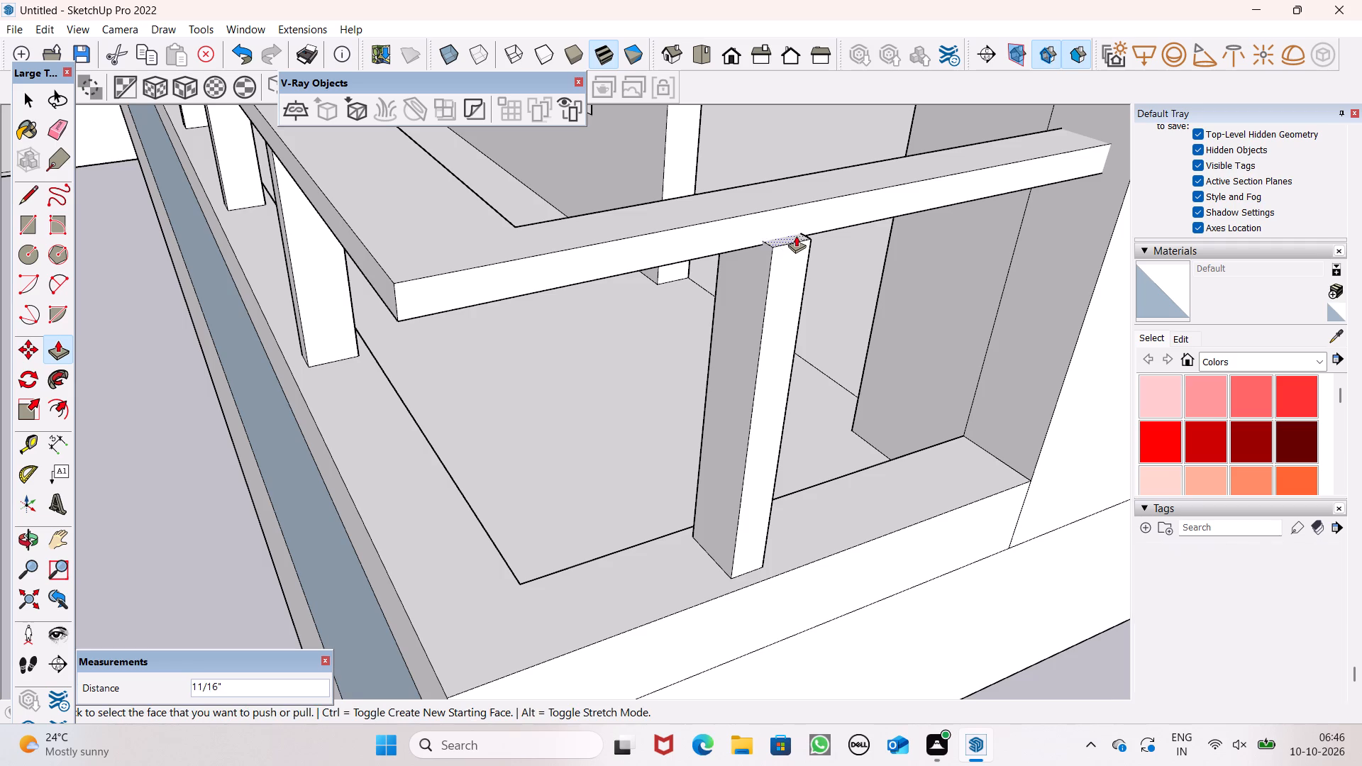
{"action": "scroll", "coordinate": [814, 280], "scroll_direction": "up", "scroll_amount": 1}
{"action": "middle_click_drag", "start_coordinate": [814, 266], "coordinate": [863, 270]}
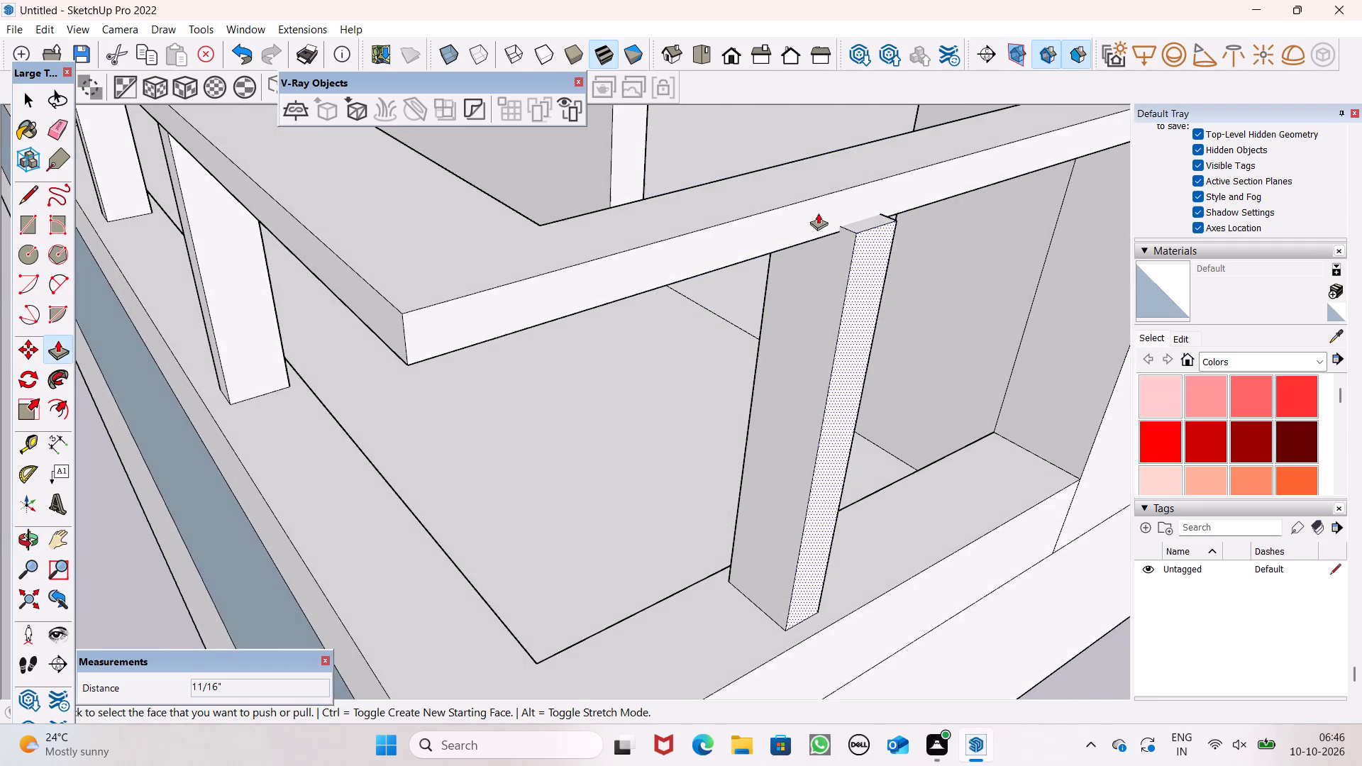
{"action": "scroll", "coordinate": [797, 201], "scroll_direction": "up", "scroll_amount": 8}
{"action": "scroll", "coordinate": [855, 207], "scroll_direction": "up", "scroll_amount": 6}
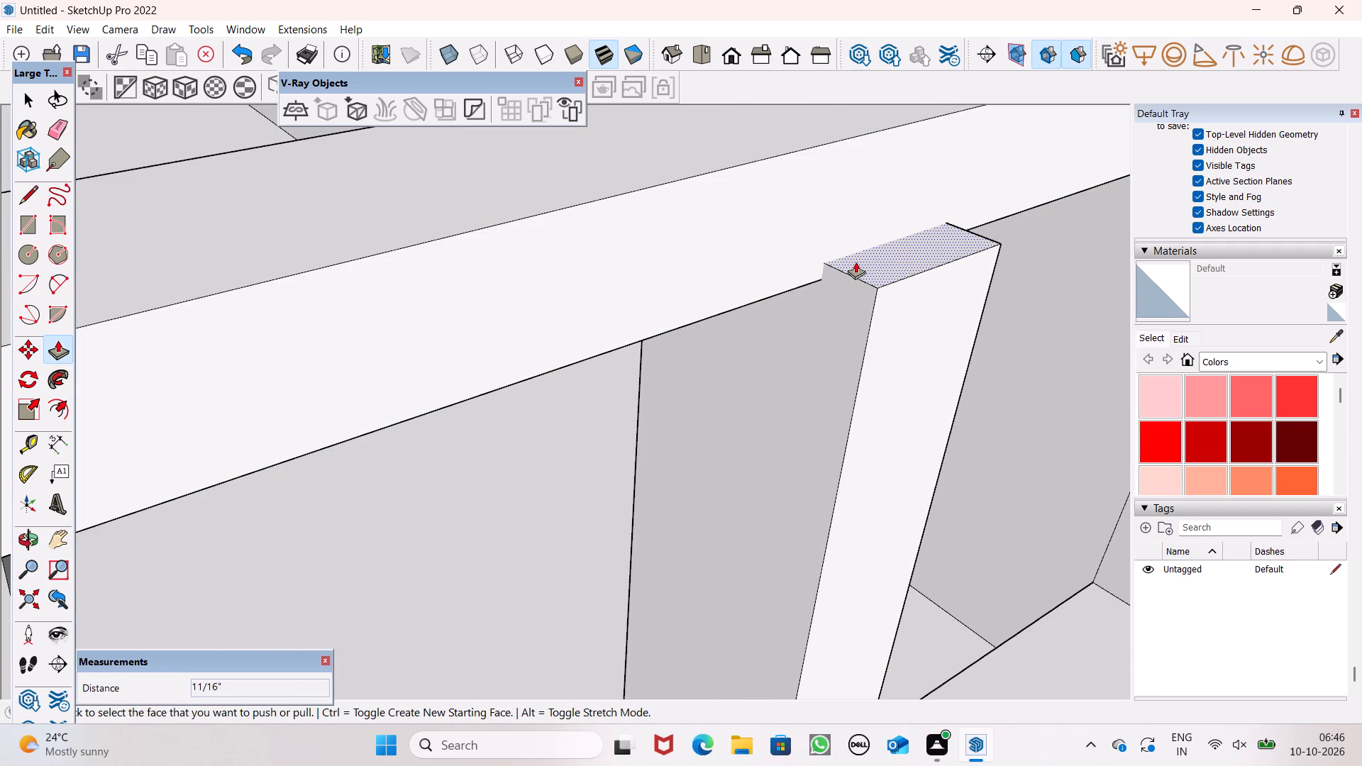
{"action": "left_click_drag", "start_coordinate": [856, 262], "coordinate": [848, 272]}
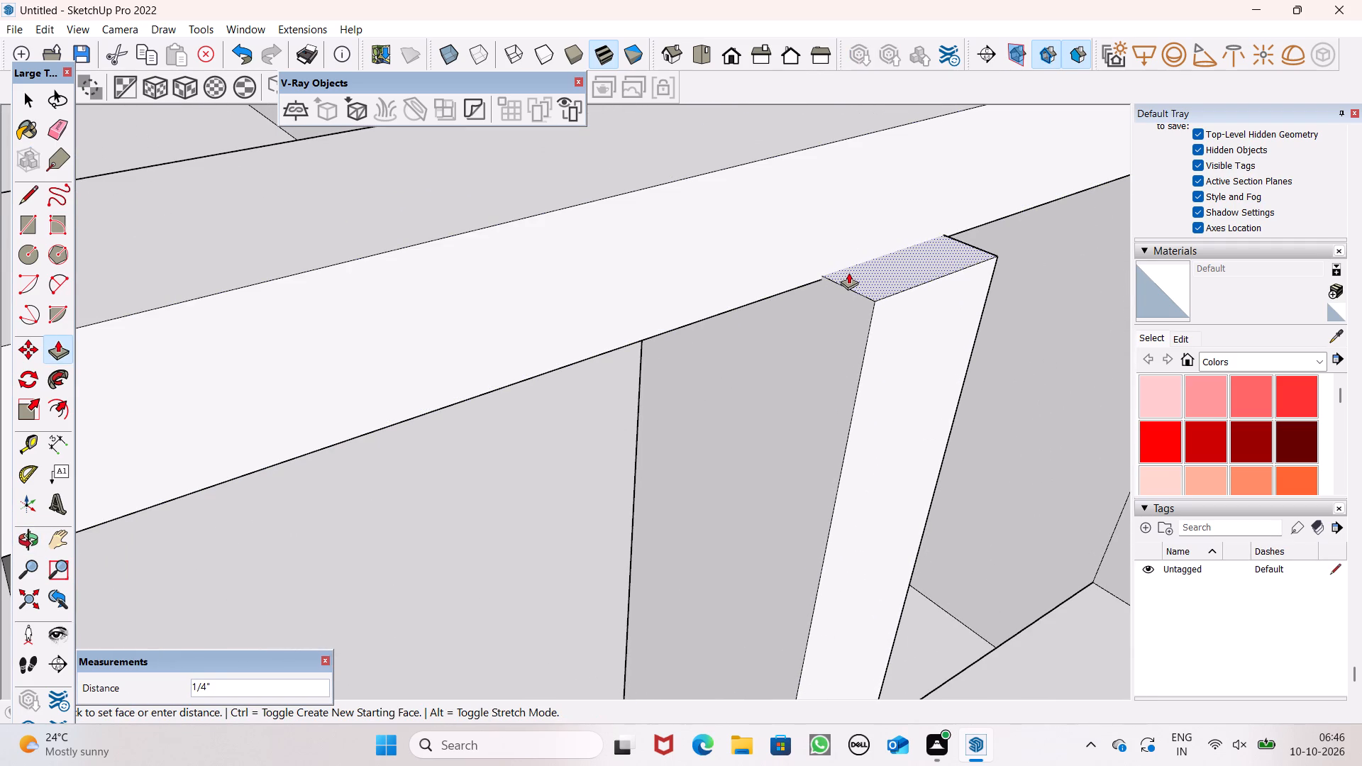
{"action": "left_click_drag", "start_coordinate": [848, 272], "coordinate": [851, 276]}
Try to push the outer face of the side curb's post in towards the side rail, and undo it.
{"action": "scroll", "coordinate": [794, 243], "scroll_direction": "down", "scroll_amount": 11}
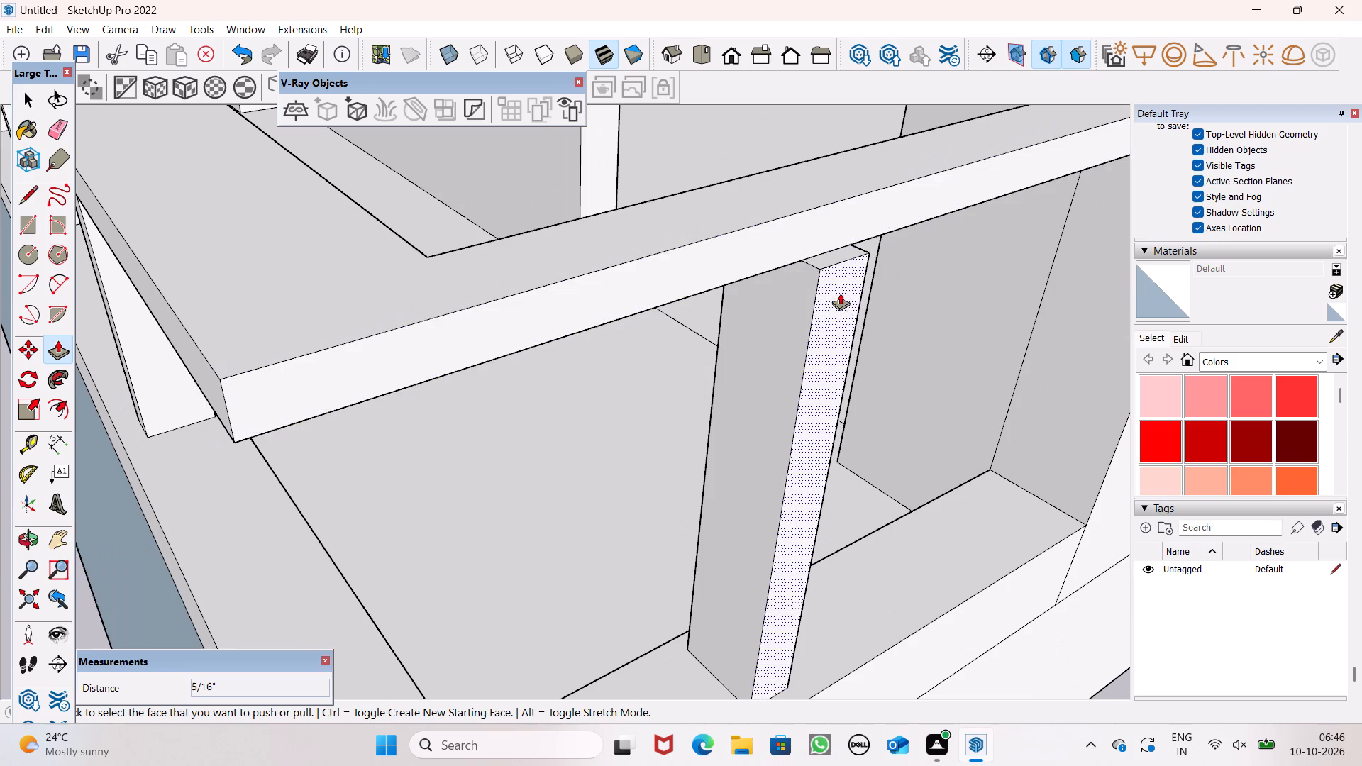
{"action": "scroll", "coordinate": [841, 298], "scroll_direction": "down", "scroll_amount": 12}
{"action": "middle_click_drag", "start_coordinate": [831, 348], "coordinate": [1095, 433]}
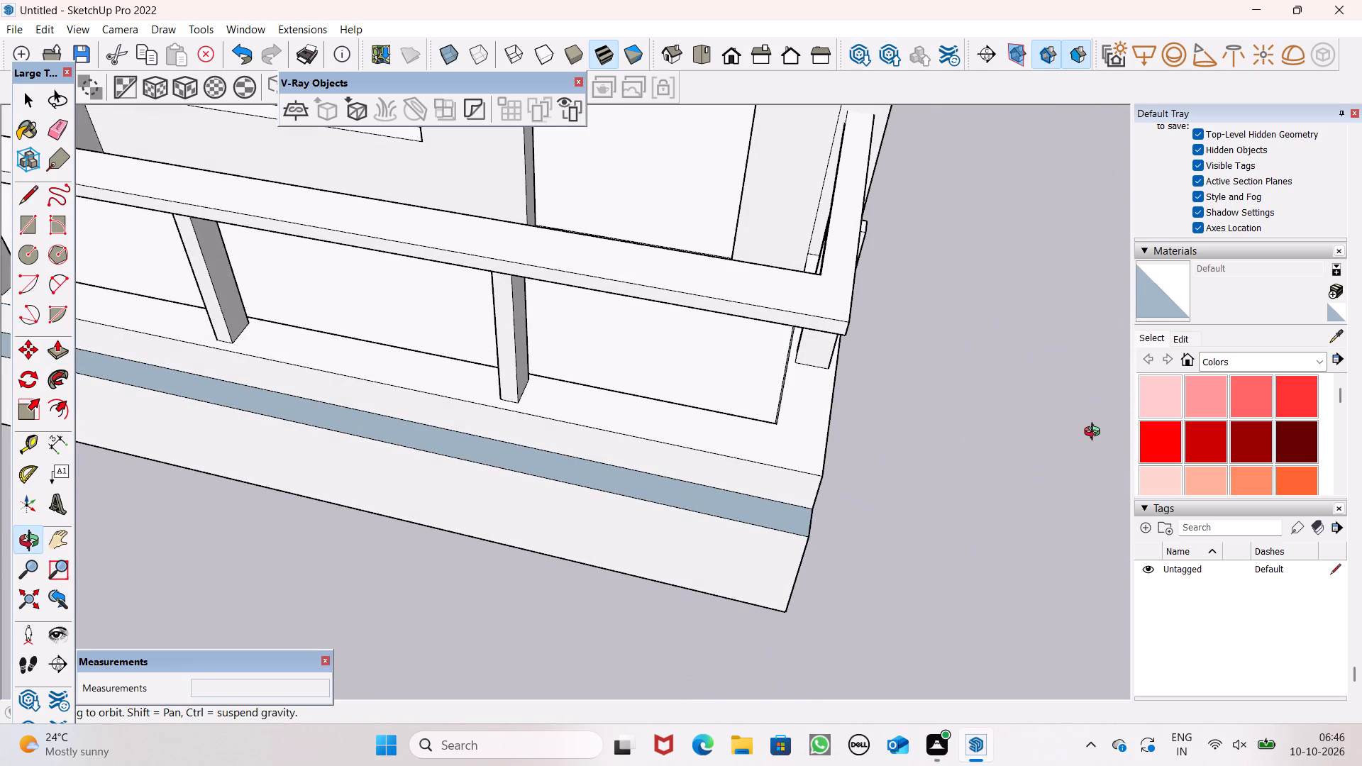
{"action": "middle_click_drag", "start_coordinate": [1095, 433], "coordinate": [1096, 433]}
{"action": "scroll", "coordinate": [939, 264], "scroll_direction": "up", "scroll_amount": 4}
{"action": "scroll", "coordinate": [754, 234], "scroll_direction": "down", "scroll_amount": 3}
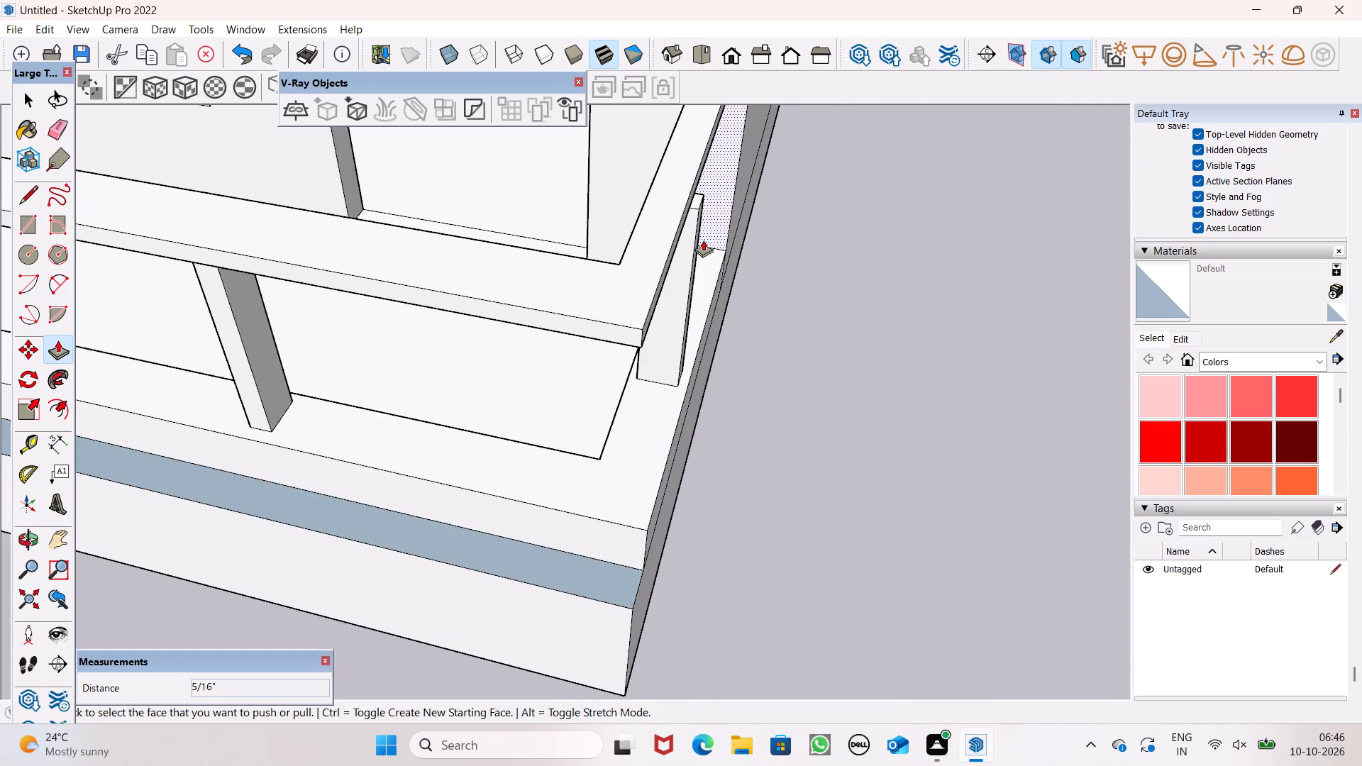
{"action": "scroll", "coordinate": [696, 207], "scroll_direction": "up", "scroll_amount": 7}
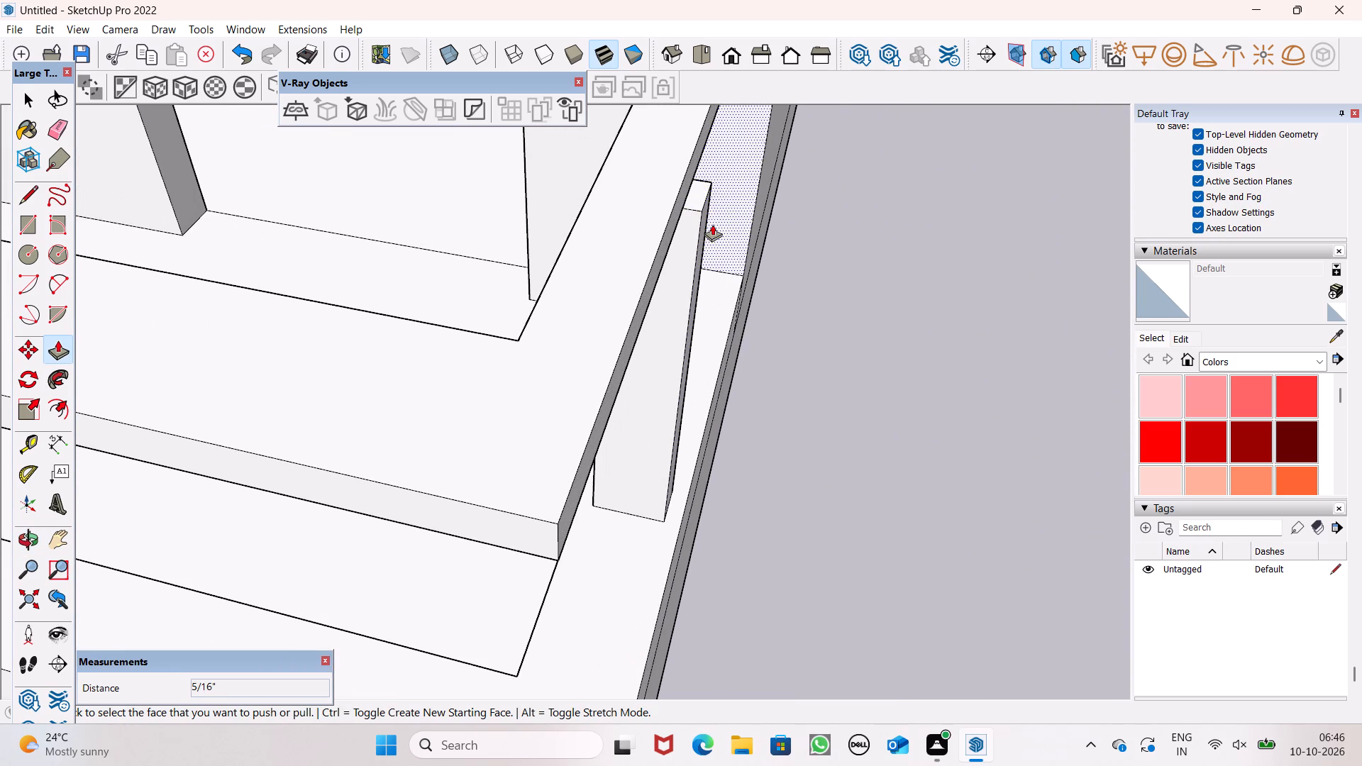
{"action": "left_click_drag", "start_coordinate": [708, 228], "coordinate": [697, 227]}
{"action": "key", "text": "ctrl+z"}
Push the outer narrow face of the side curb's post inward so the post sits under the side rail.
{"action": "scroll", "coordinate": [750, 243], "scroll_direction": "down", "scroll_amount": 3}
{"action": "middle_click_drag", "start_coordinate": [746, 262], "coordinate": [642, 333]}
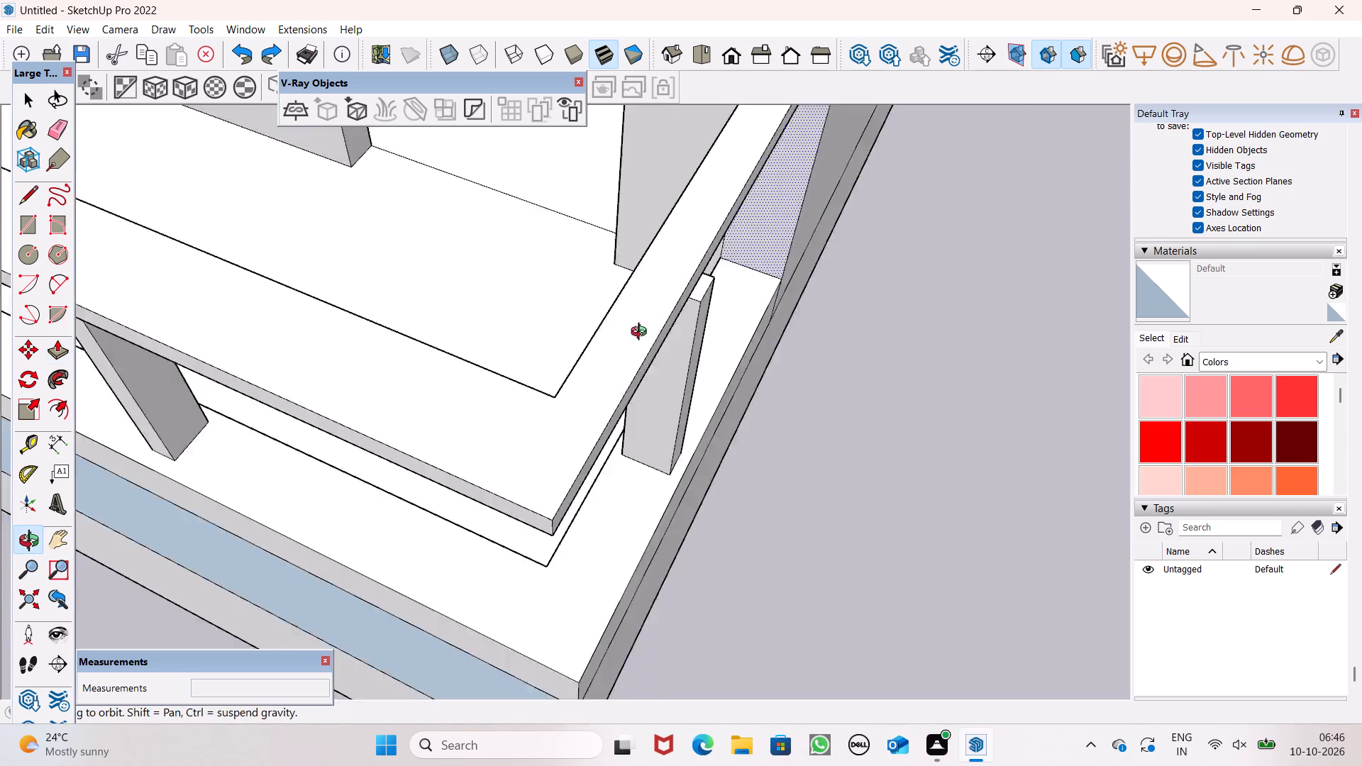
{"action": "middle_click_drag", "start_coordinate": [642, 333], "coordinate": [602, 335]}
{"action": "left_click_drag", "start_coordinate": [675, 367], "coordinate": [658, 349]}
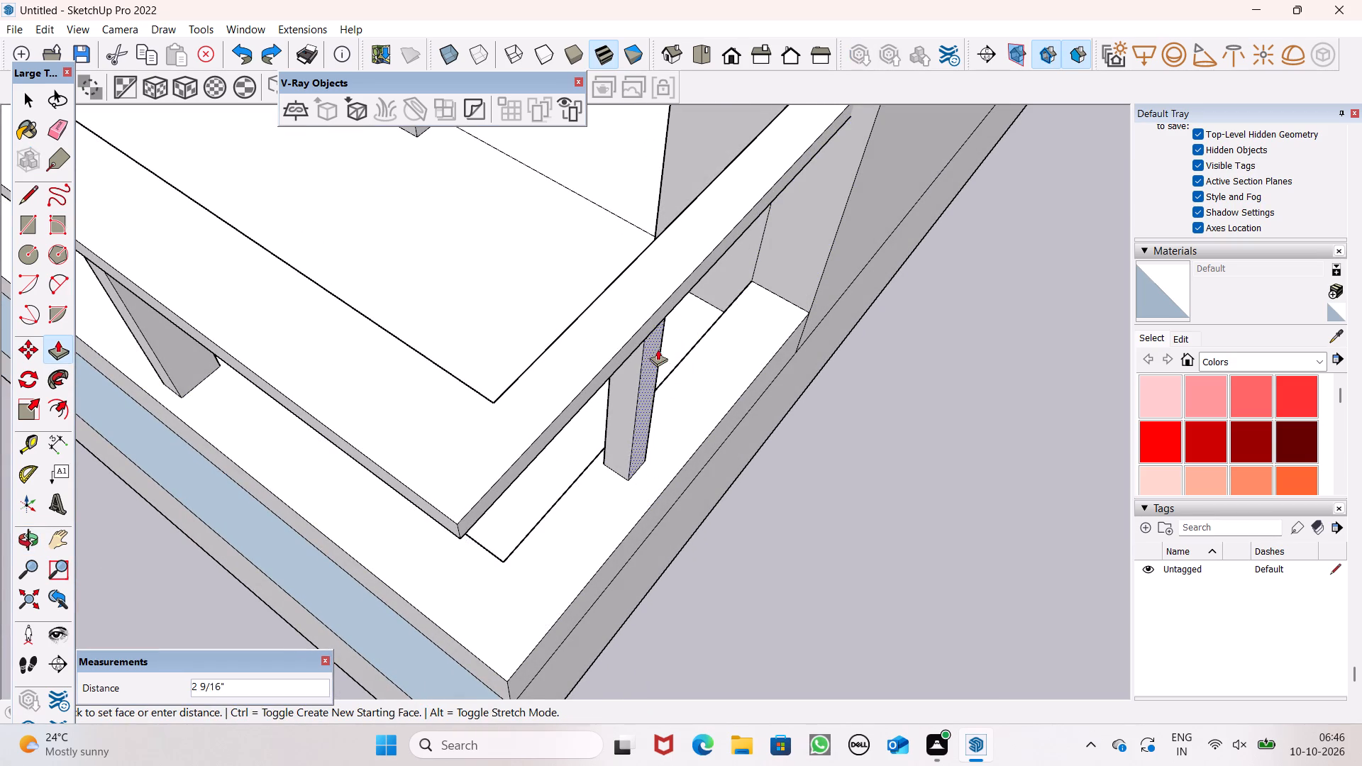
{"action": "left_click_drag", "start_coordinate": [658, 349], "coordinate": [667, 355]}
{"action": "key", "text": "space"}
Examine the railings of both balconies along the building's front.
{"action": "scroll", "coordinate": [672, 289], "scroll_direction": "down", "scroll_amount": 6}
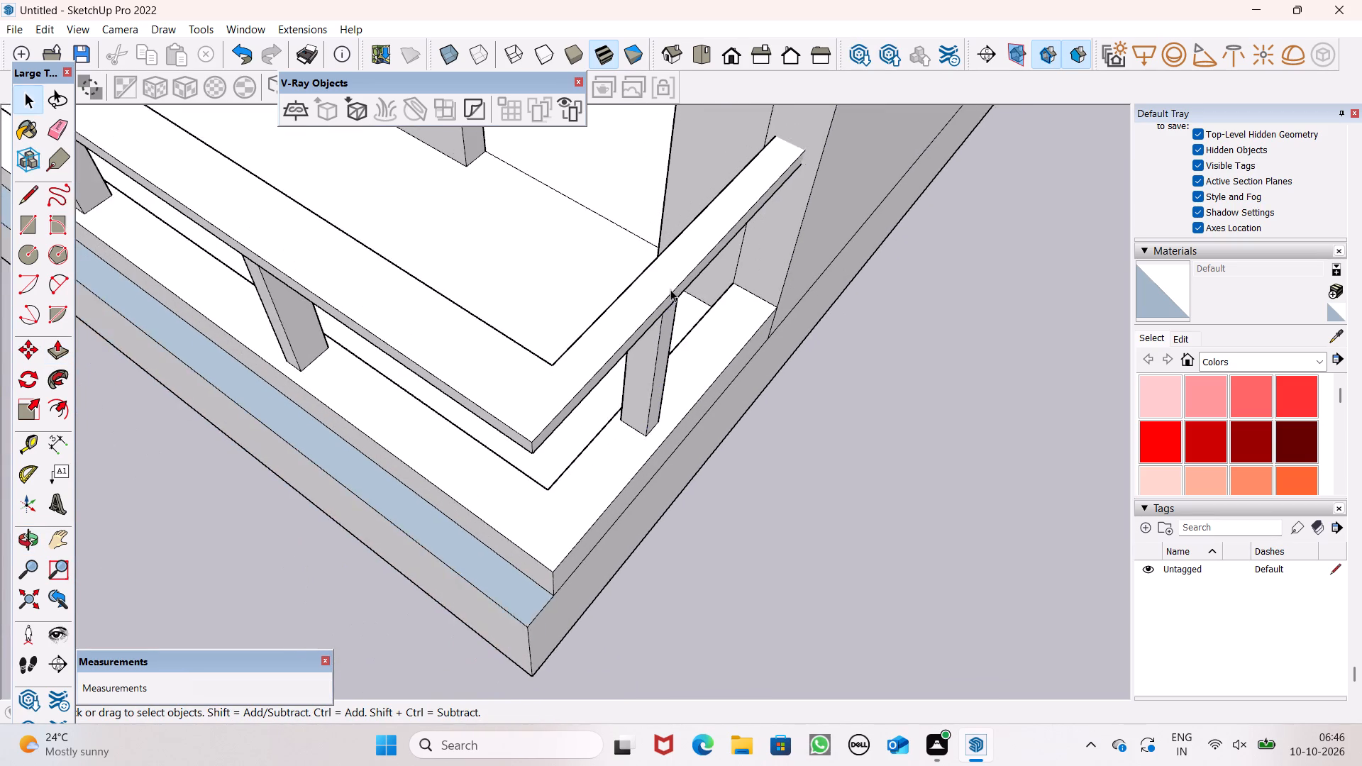
{"action": "scroll", "coordinate": [670, 289], "scroll_direction": "down", "scroll_amount": 13}
{"action": "middle_click_drag", "start_coordinate": [748, 392], "coordinate": [877, 297]}
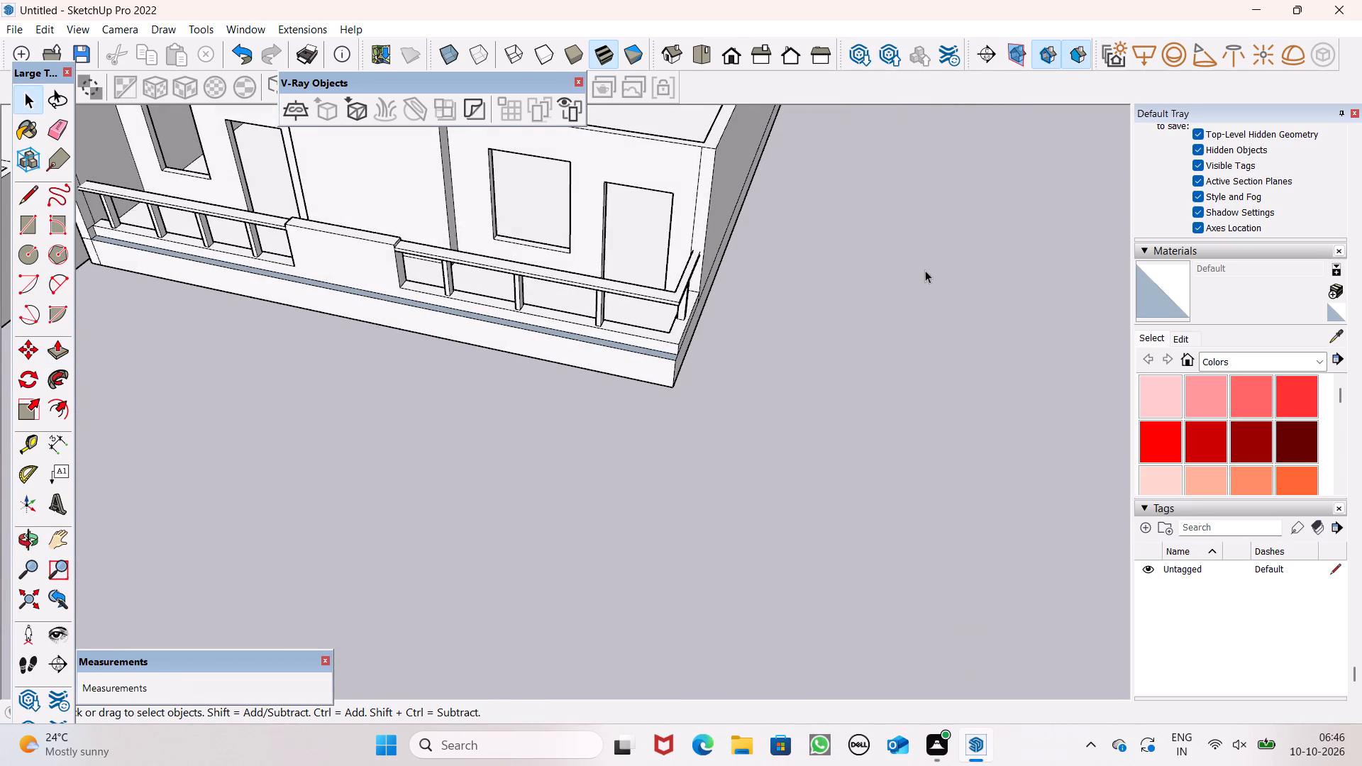
{"action": "scroll", "coordinate": [925, 270], "scroll_direction": "down", "scroll_amount": 4}
{"action": "scroll", "coordinate": [925, 270], "scroll_direction": "up", "scroll_amount": 1}
{"action": "scroll", "coordinate": [919, 277], "scroll_direction": "down", "scroll_amount": 1}
{"action": "middle_click_drag", "start_coordinate": [323, 281], "coordinate": [592, 154]}
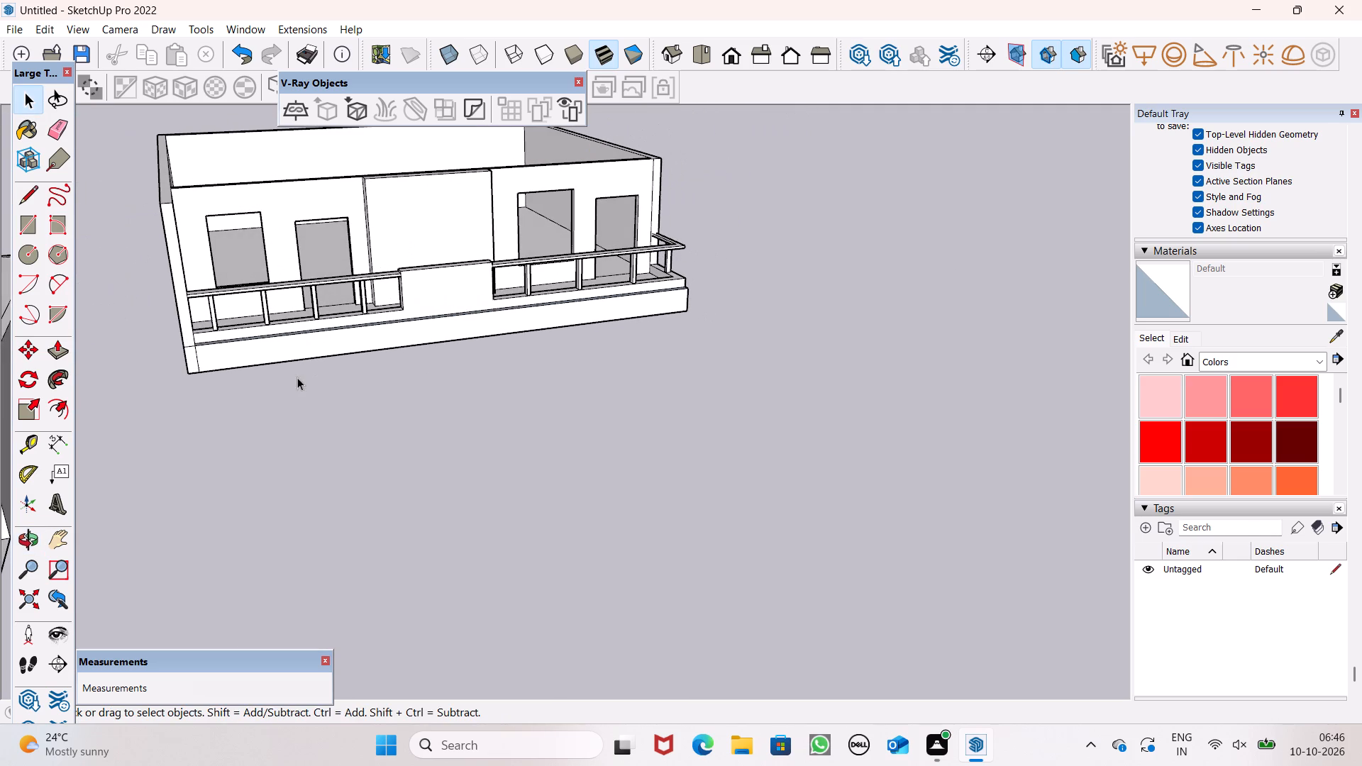
{"action": "scroll", "coordinate": [260, 338], "scroll_direction": "up", "scroll_amount": 7}
{"action": "middle_click_drag", "start_coordinate": [259, 337], "coordinate": [0, 384]}
{"action": "scroll", "coordinate": [0, 384], "scroll_direction": "up", "scroll_amount": 1}
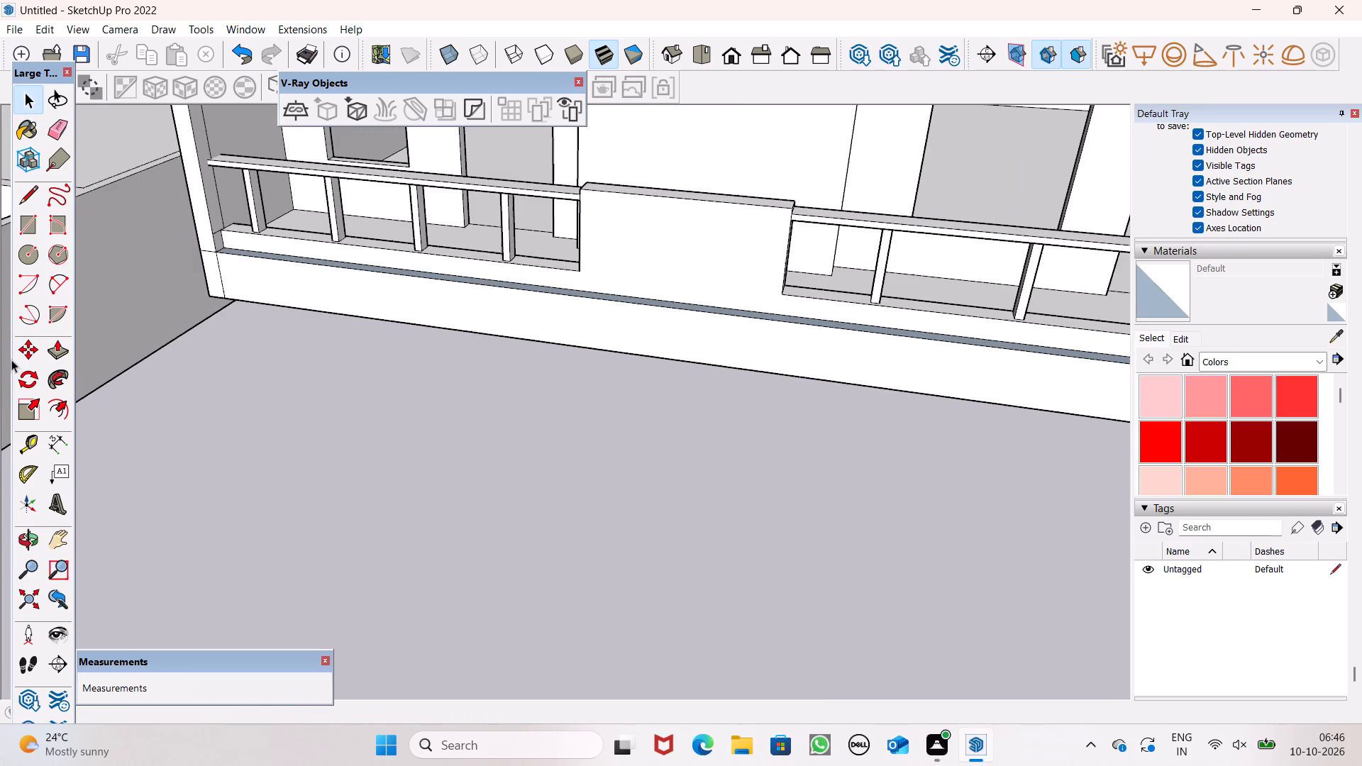
{"action": "scroll", "coordinate": [239, 271], "scroll_direction": "down", "scroll_amount": 3}
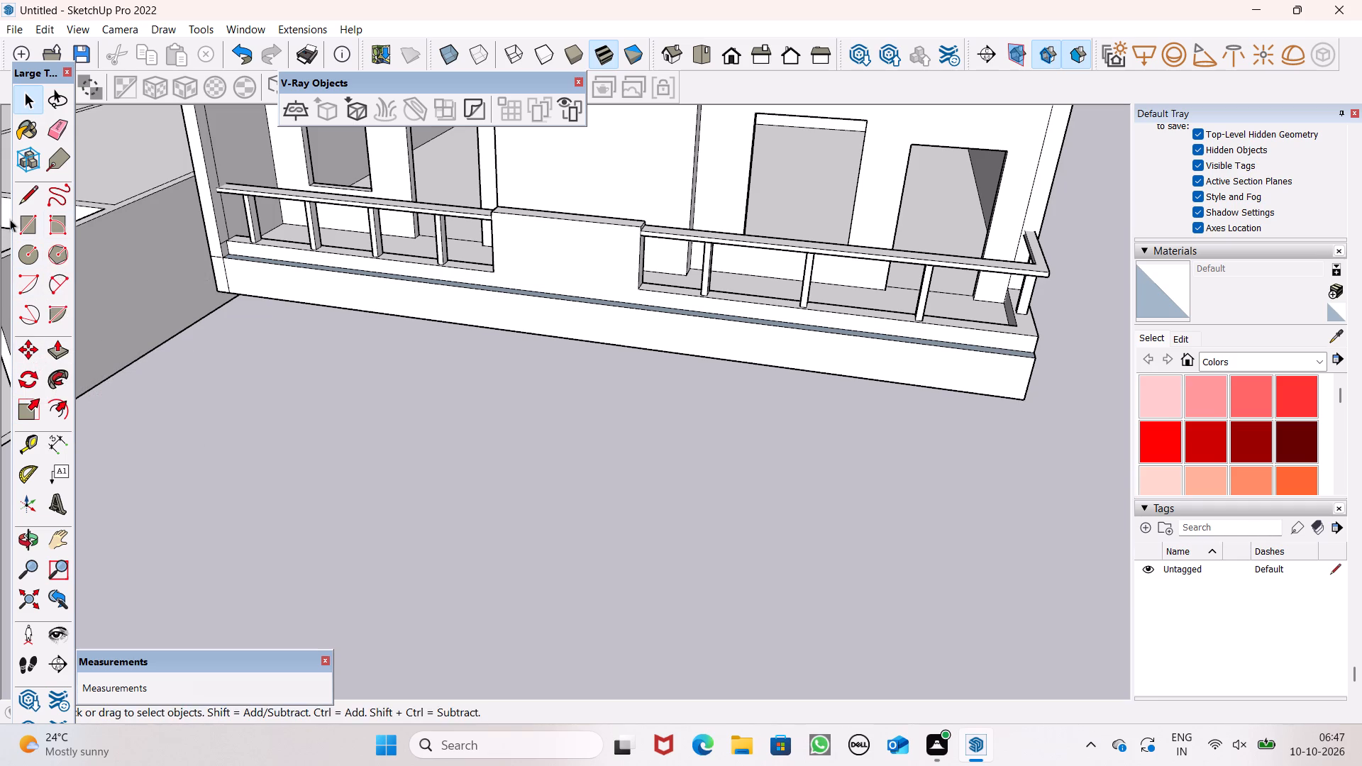
Erase the extra vertical edge on the side wall at the outer end of the left balcony's rail.
{"action": "left_click", "coordinate": [23, 252]}
{"action": "scroll", "coordinate": [304, 203], "scroll_direction": "up", "scroll_amount": 5}
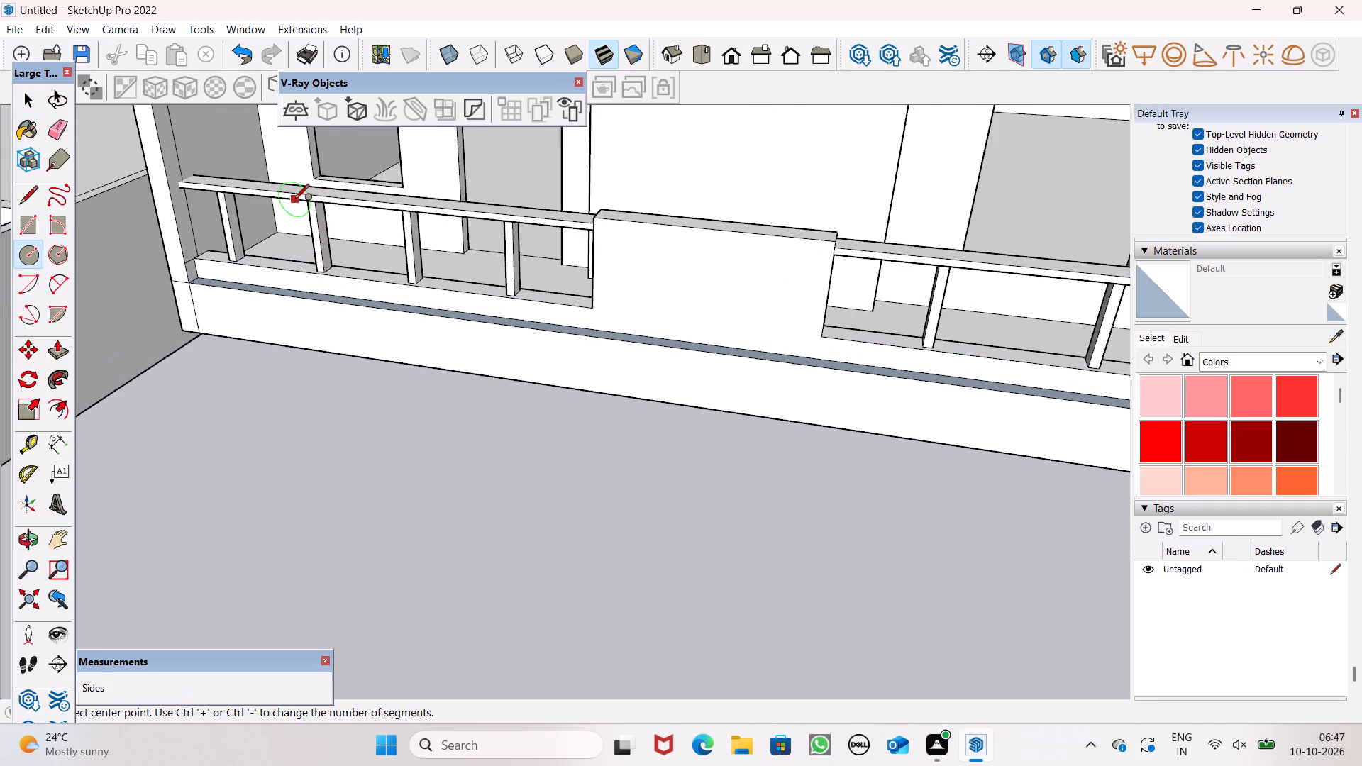
{"action": "middle_click_drag", "start_coordinate": [328, 262], "coordinate": [211, 204]}
{"action": "scroll", "coordinate": [302, 198], "scroll_direction": "up", "scroll_amount": 6}
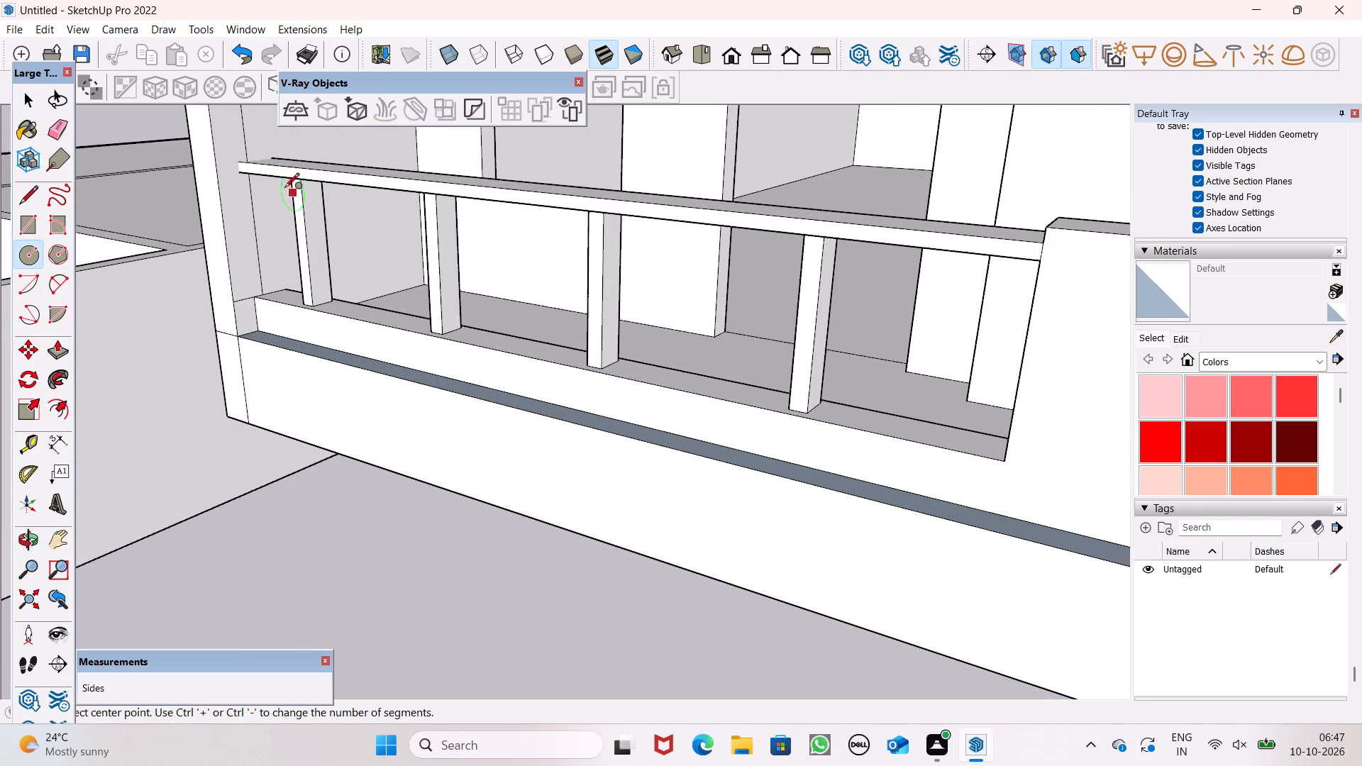
{"action": "middle_click_drag", "start_coordinate": [295, 222], "coordinate": [55, 238]}
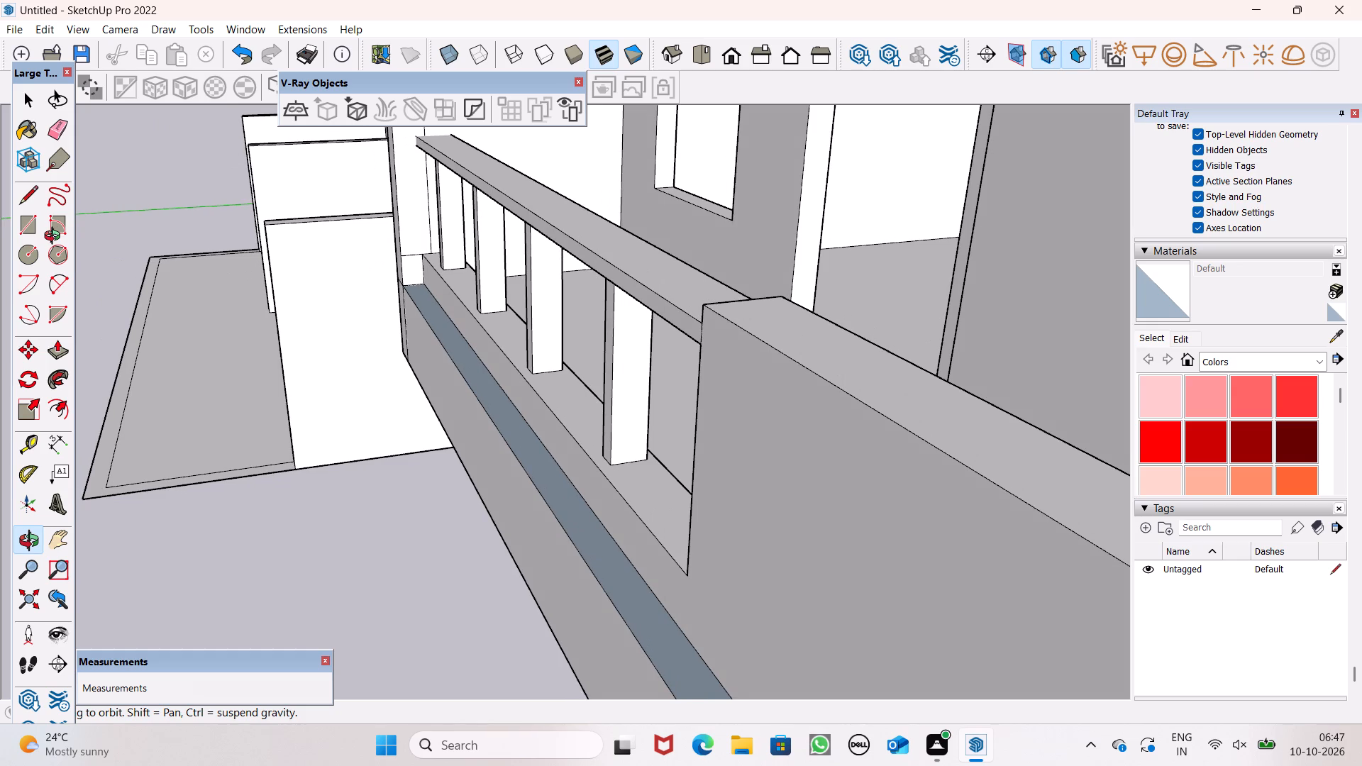
{"action": "middle_click_drag", "start_coordinate": [55, 238], "coordinate": [55, 234]}
{"action": "scroll", "coordinate": [445, 161], "scroll_direction": "up", "scroll_amount": 6}
{"action": "middle_click_drag", "start_coordinate": [442, 191], "coordinate": [546, 184]}
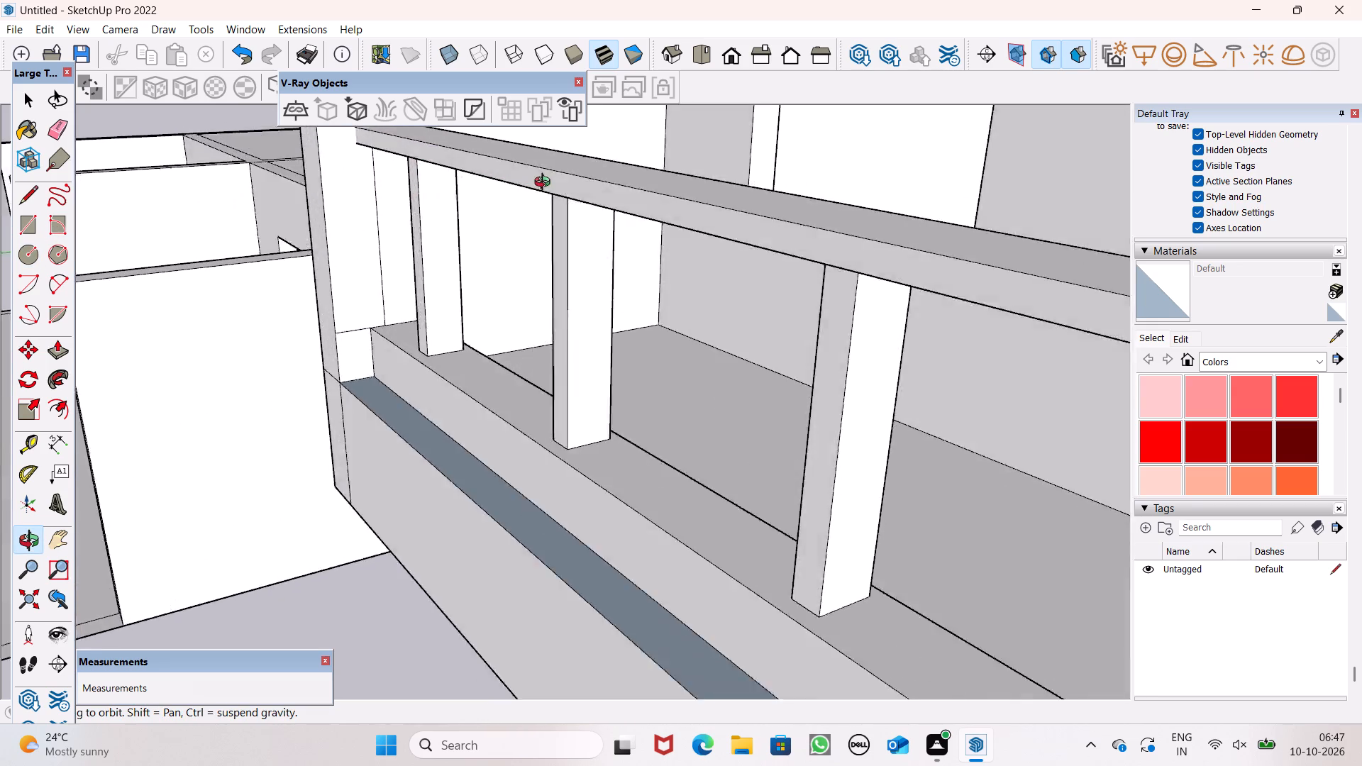
{"action": "middle_click_drag", "start_coordinate": [546, 184], "coordinate": [822, 177]}
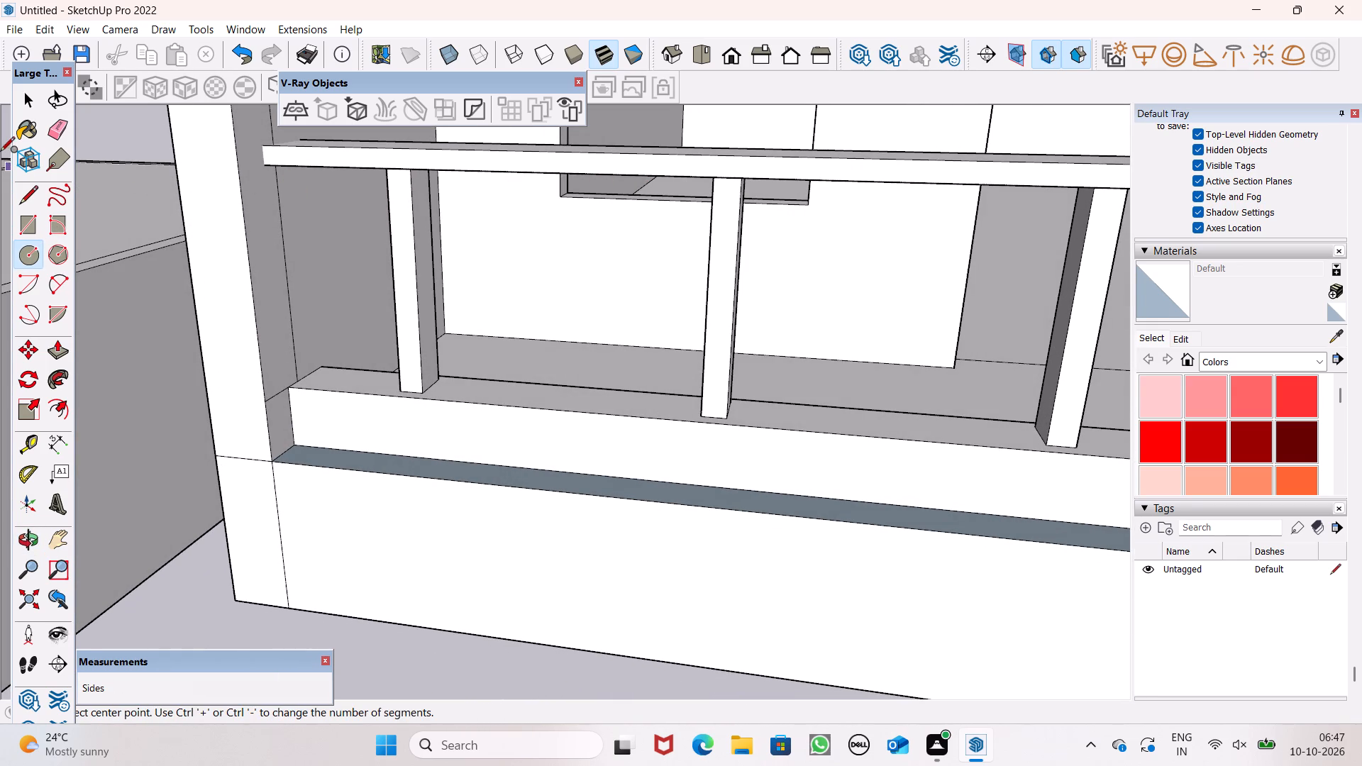
{"action": "left_click", "coordinate": [59, 140]}
{"action": "left_click_drag", "start_coordinate": [297, 244], "coordinate": [280, 254]}
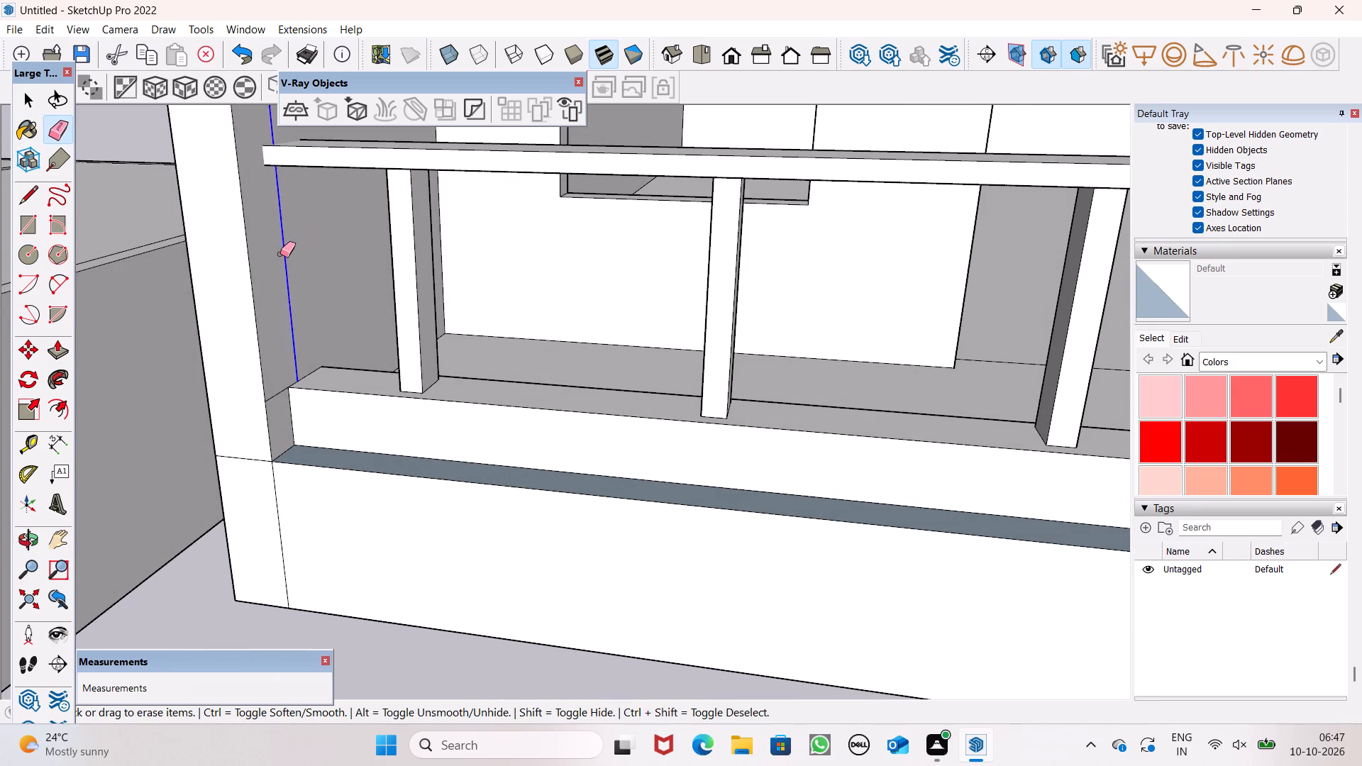
{"action": "left_click_drag", "start_coordinate": [280, 254], "coordinate": [279, 254]}
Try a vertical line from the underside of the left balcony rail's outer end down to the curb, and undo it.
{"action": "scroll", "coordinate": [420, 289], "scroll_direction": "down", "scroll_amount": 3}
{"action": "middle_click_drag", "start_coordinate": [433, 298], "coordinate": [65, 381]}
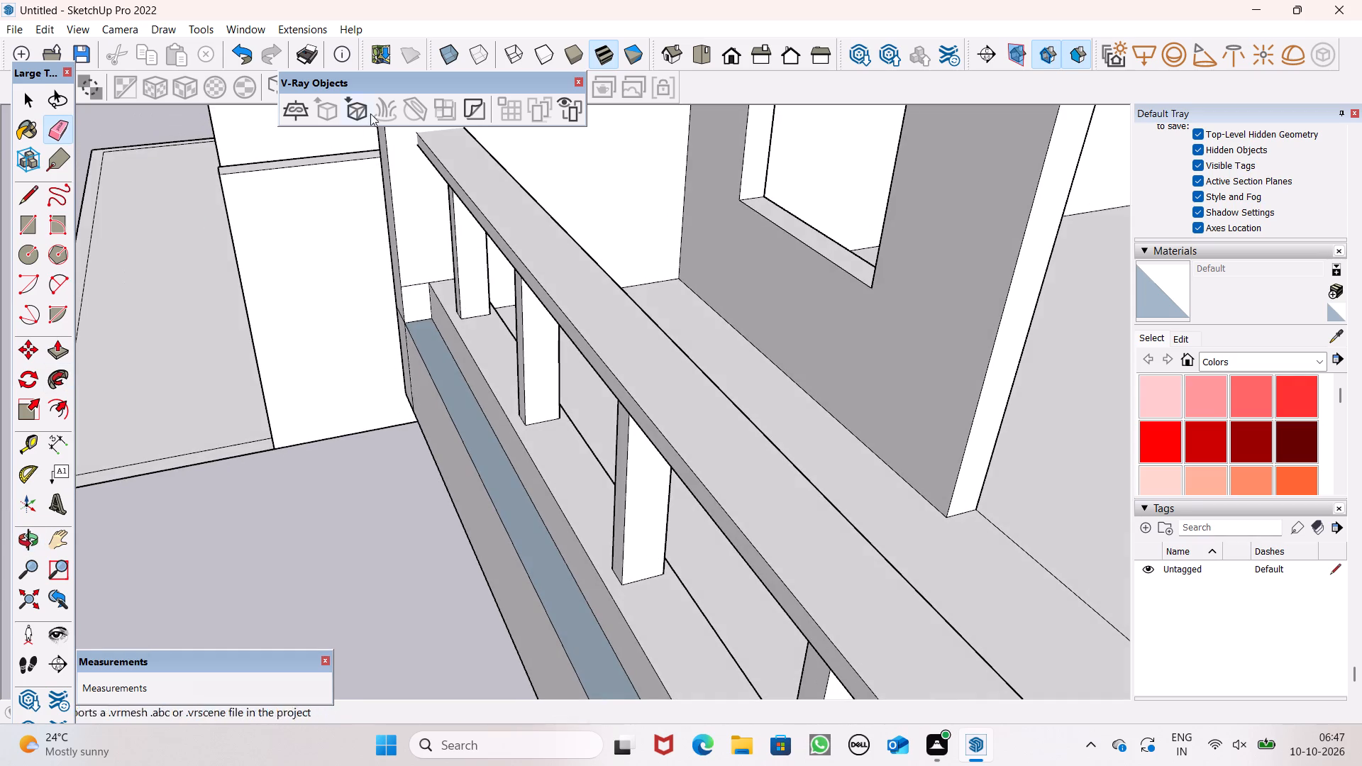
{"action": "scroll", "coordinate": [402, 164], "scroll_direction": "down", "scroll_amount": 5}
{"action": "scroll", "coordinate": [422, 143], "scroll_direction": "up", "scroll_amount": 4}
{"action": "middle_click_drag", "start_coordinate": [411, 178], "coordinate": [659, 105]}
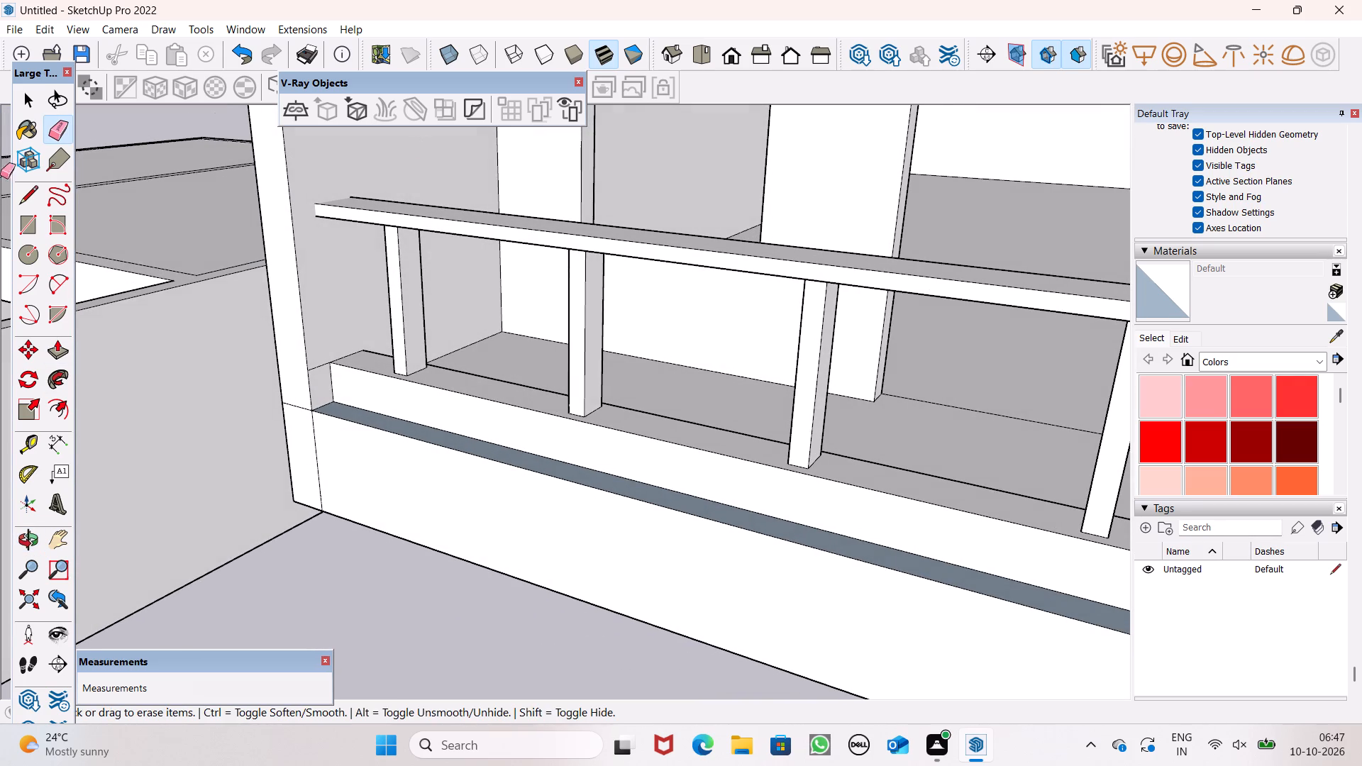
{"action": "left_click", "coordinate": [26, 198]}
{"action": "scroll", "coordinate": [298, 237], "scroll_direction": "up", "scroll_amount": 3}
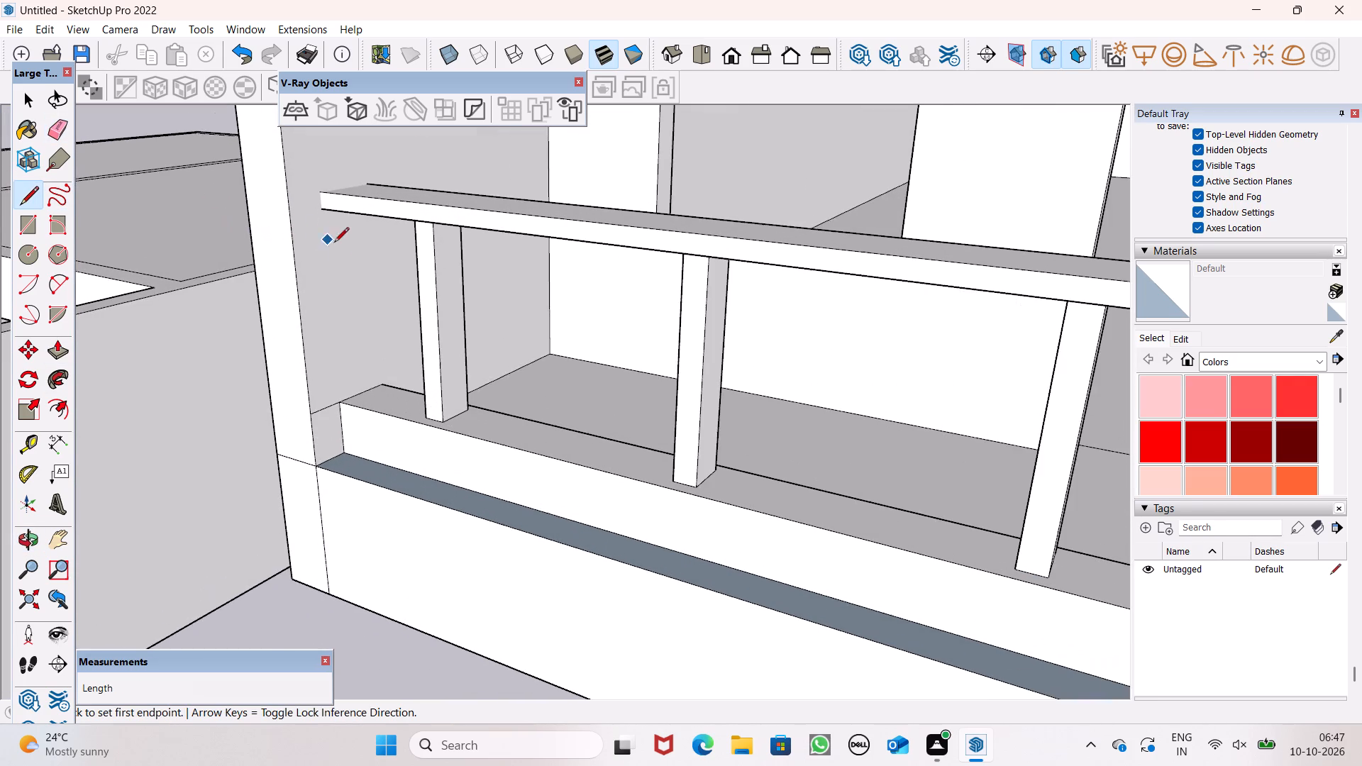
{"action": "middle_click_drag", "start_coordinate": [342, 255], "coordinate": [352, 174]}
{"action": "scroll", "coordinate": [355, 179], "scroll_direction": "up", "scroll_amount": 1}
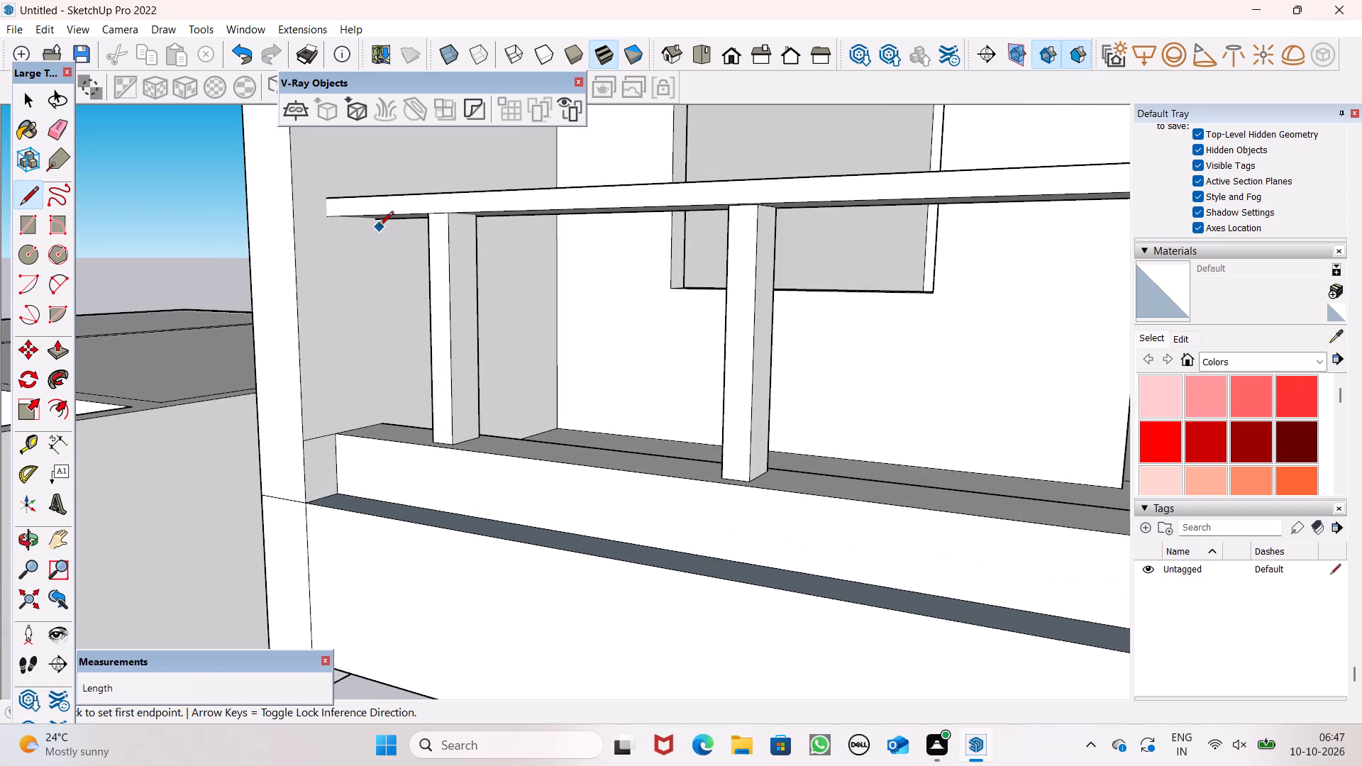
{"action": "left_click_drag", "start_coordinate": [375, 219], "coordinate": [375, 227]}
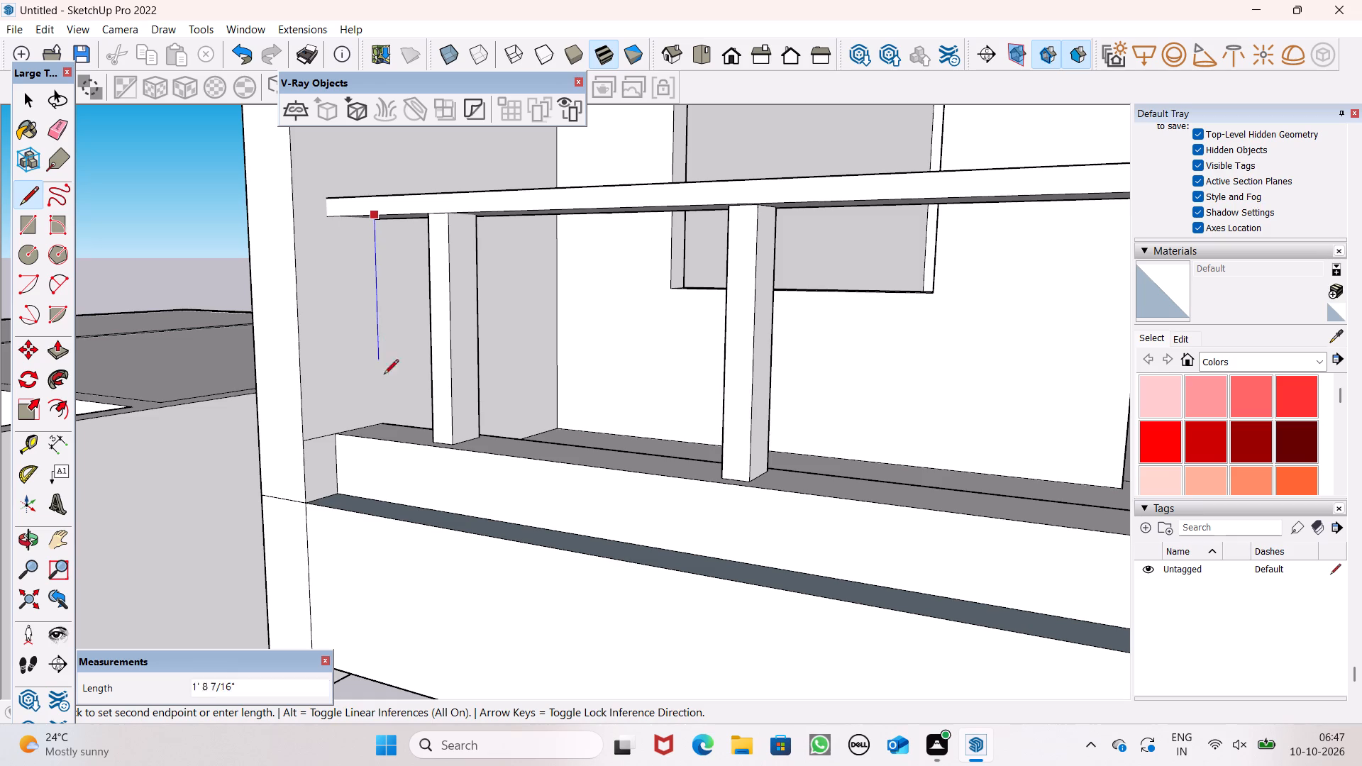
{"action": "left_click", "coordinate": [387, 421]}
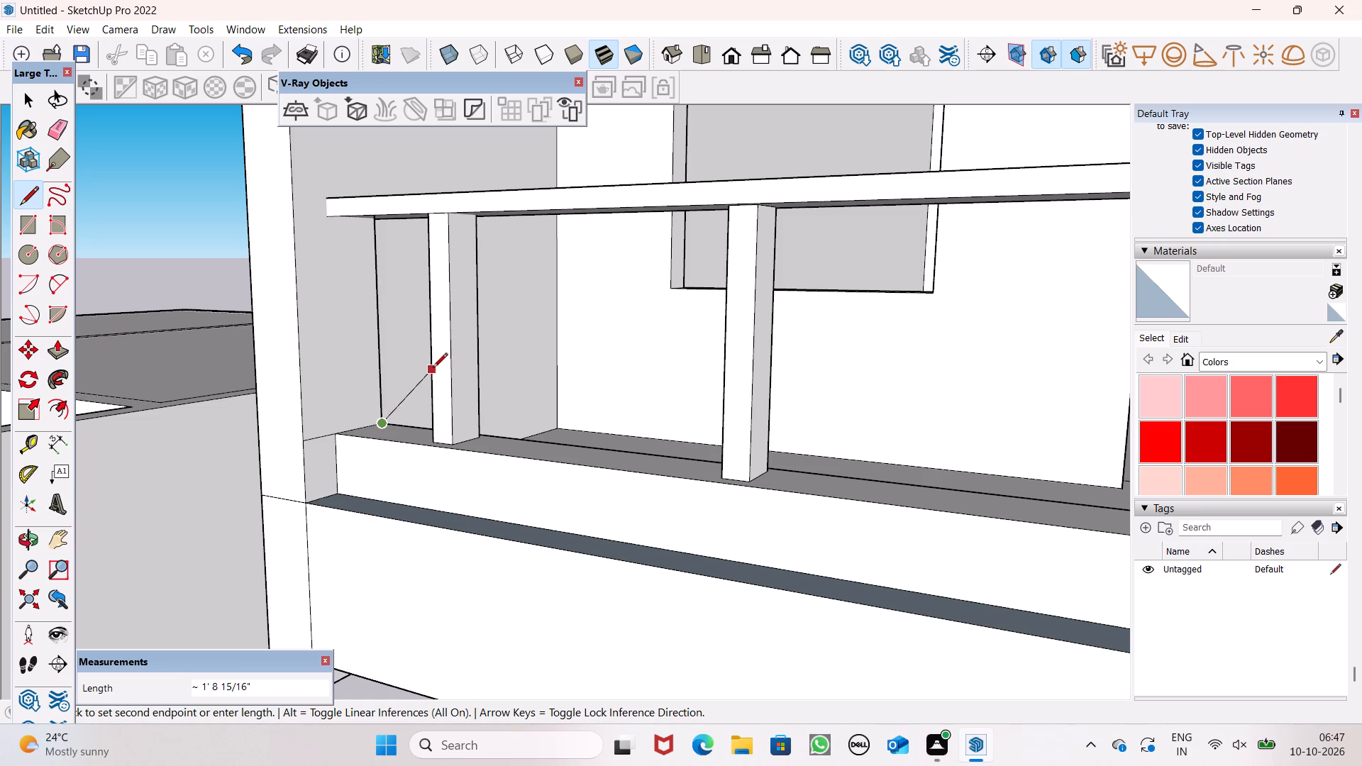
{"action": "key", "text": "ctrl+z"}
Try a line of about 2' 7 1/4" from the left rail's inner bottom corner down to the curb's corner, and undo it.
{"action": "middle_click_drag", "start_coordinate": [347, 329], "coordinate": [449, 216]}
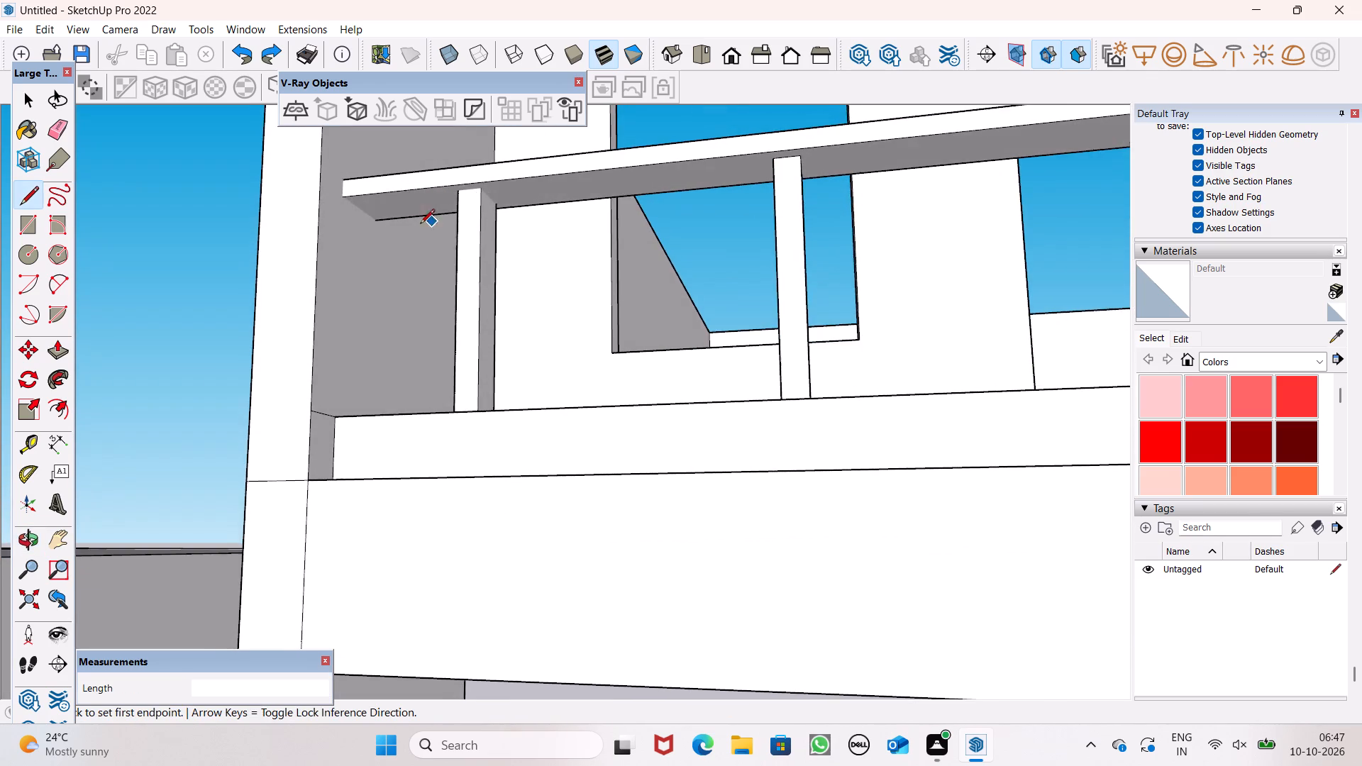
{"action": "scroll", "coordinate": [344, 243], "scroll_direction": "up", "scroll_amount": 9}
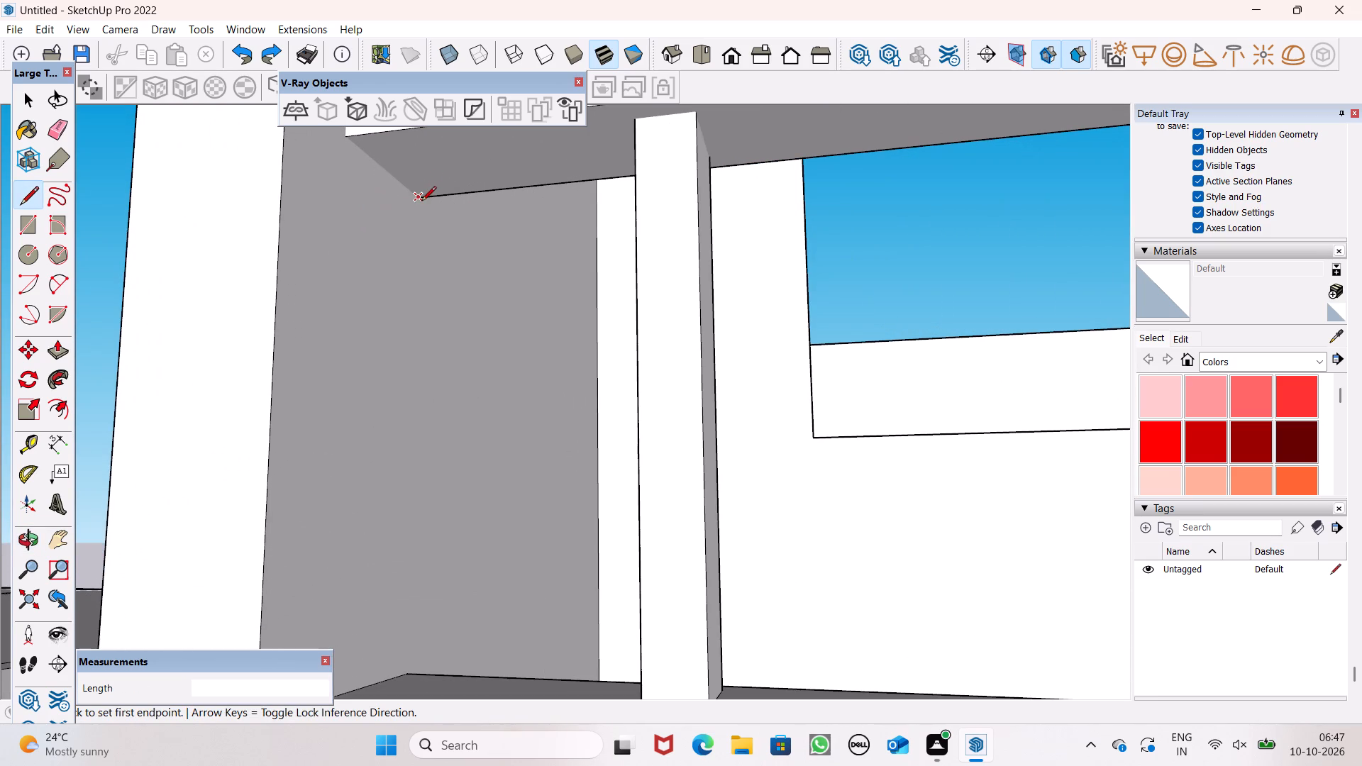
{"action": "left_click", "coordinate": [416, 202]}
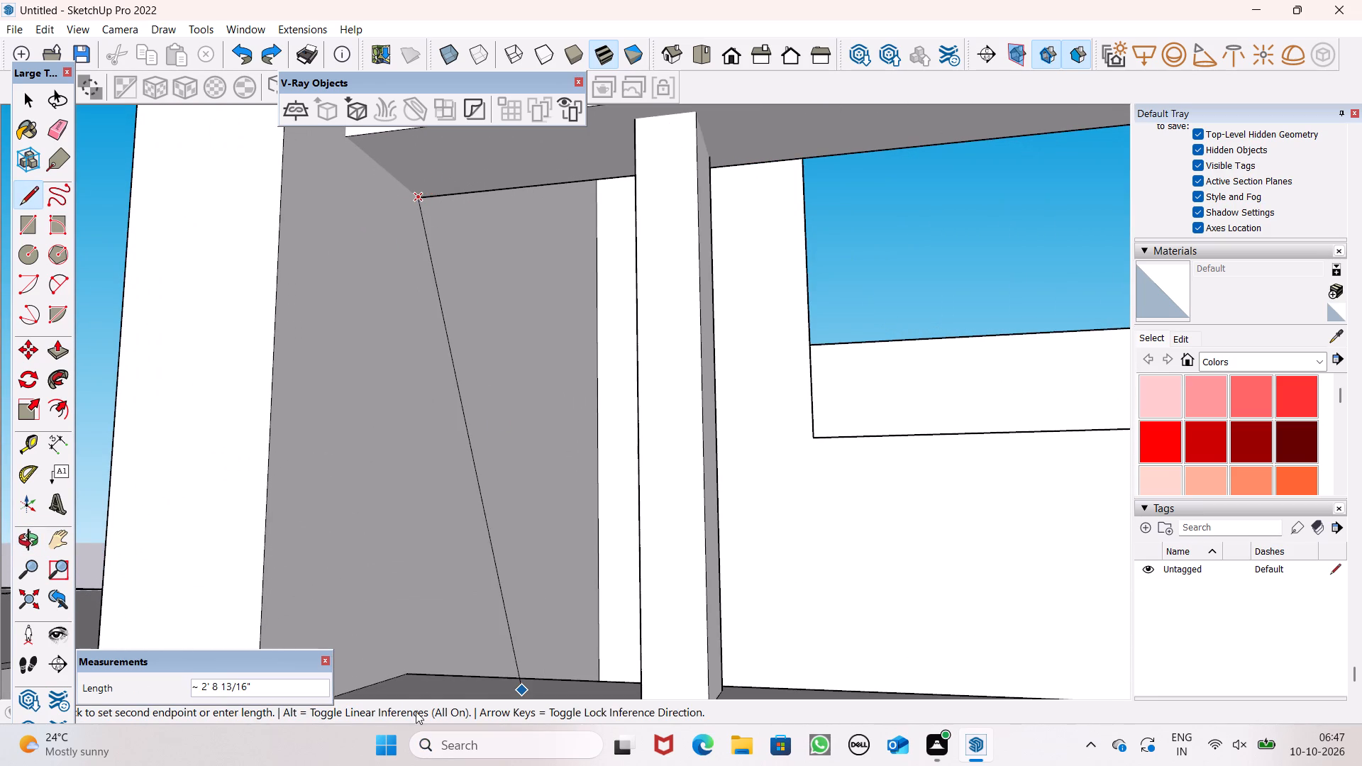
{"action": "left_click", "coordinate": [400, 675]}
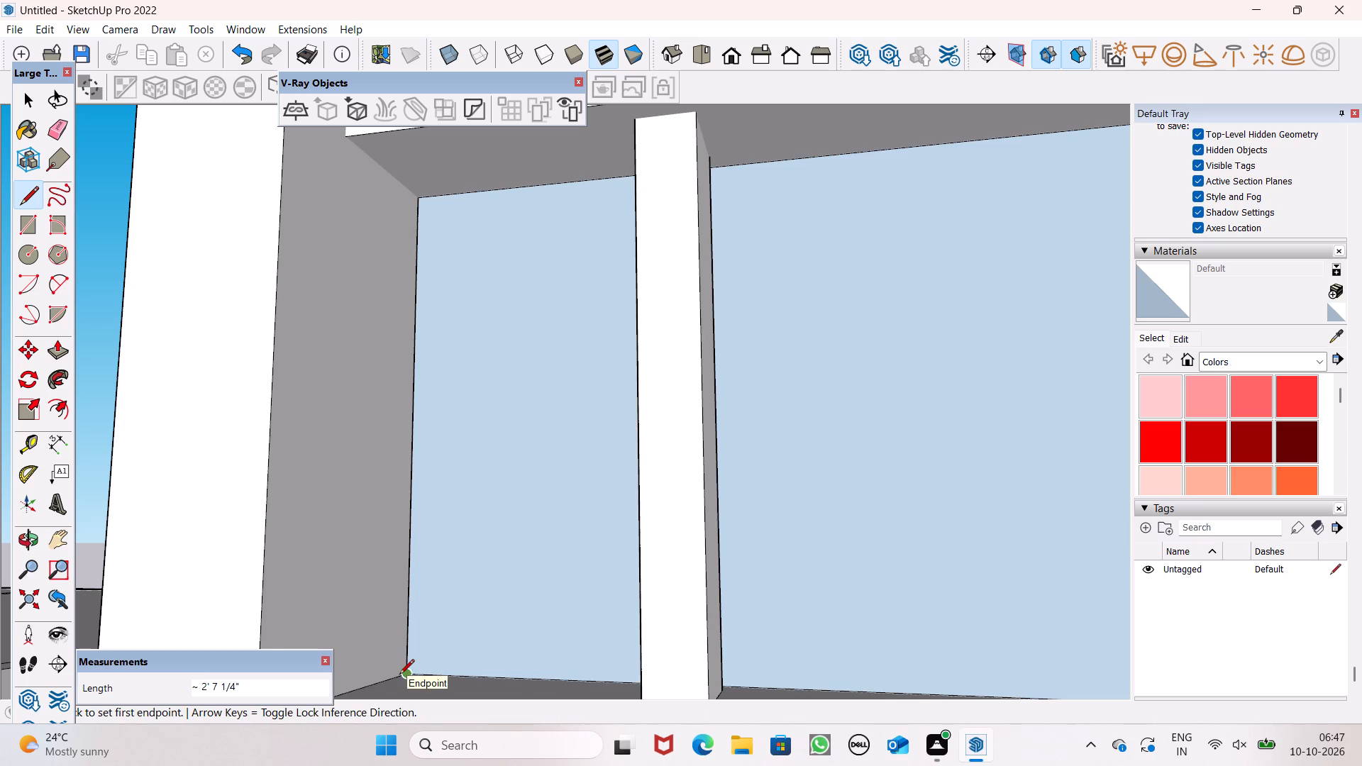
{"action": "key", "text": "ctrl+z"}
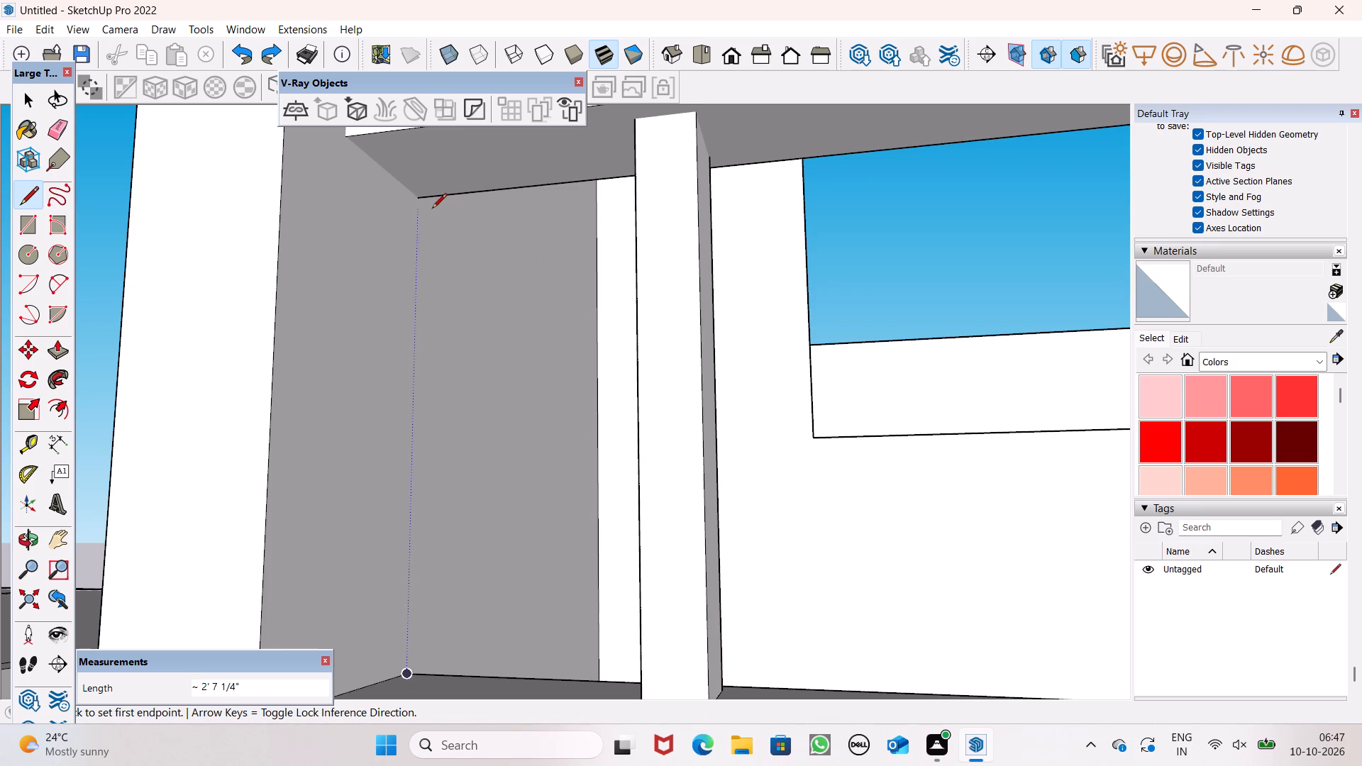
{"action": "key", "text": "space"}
Examine the left balcony's rail, posts and curb where they meet the side wall.
{"action": "scroll", "coordinate": [429, 198], "scroll_direction": "down", "scroll_amount": 7}
{"action": "middle_click_drag", "start_coordinate": [460, 284], "coordinate": [306, 370]}
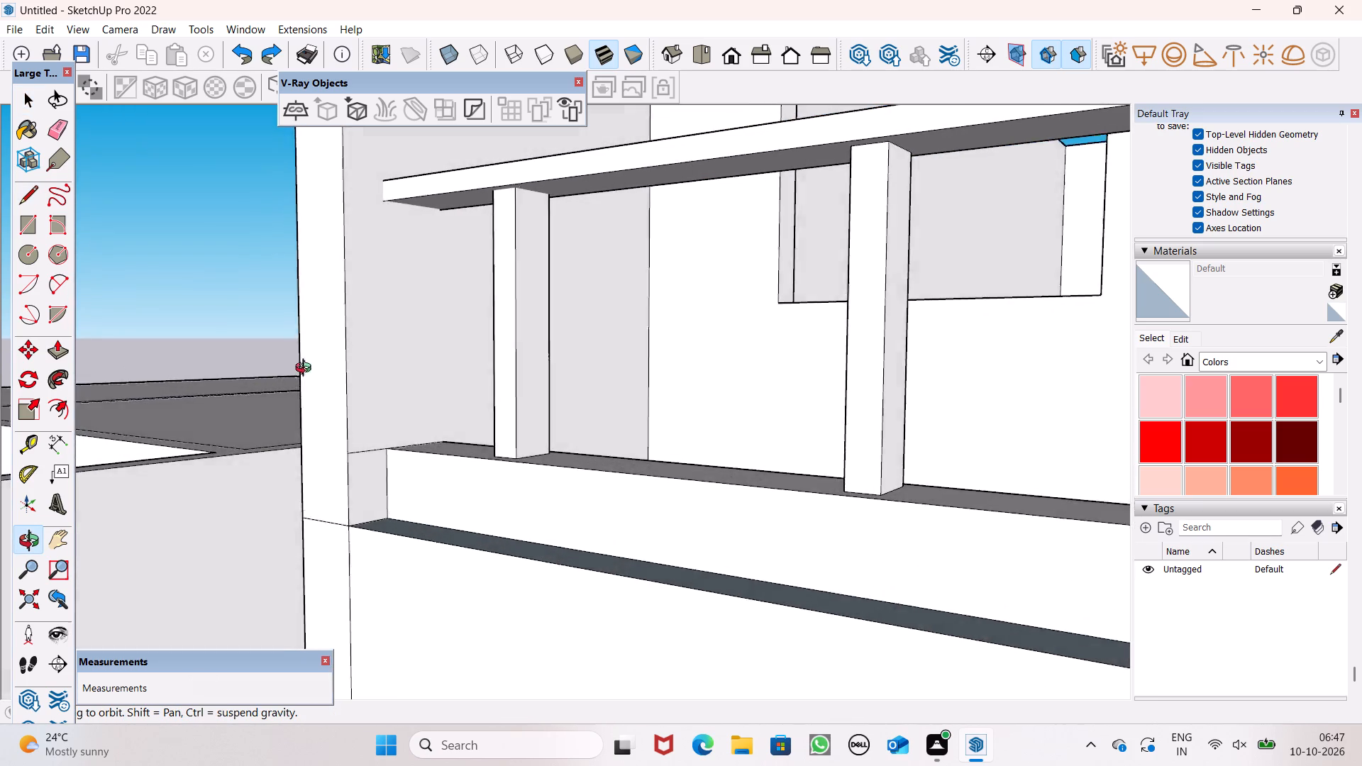
{"action": "middle_click_drag", "start_coordinate": [306, 370], "coordinate": [234, 403]}
{"action": "scroll", "coordinate": [240, 257], "scroll_direction": "up", "scroll_amount": 1}
{"action": "scroll", "coordinate": [132, 226], "scroll_direction": "down", "scroll_amount": 2}
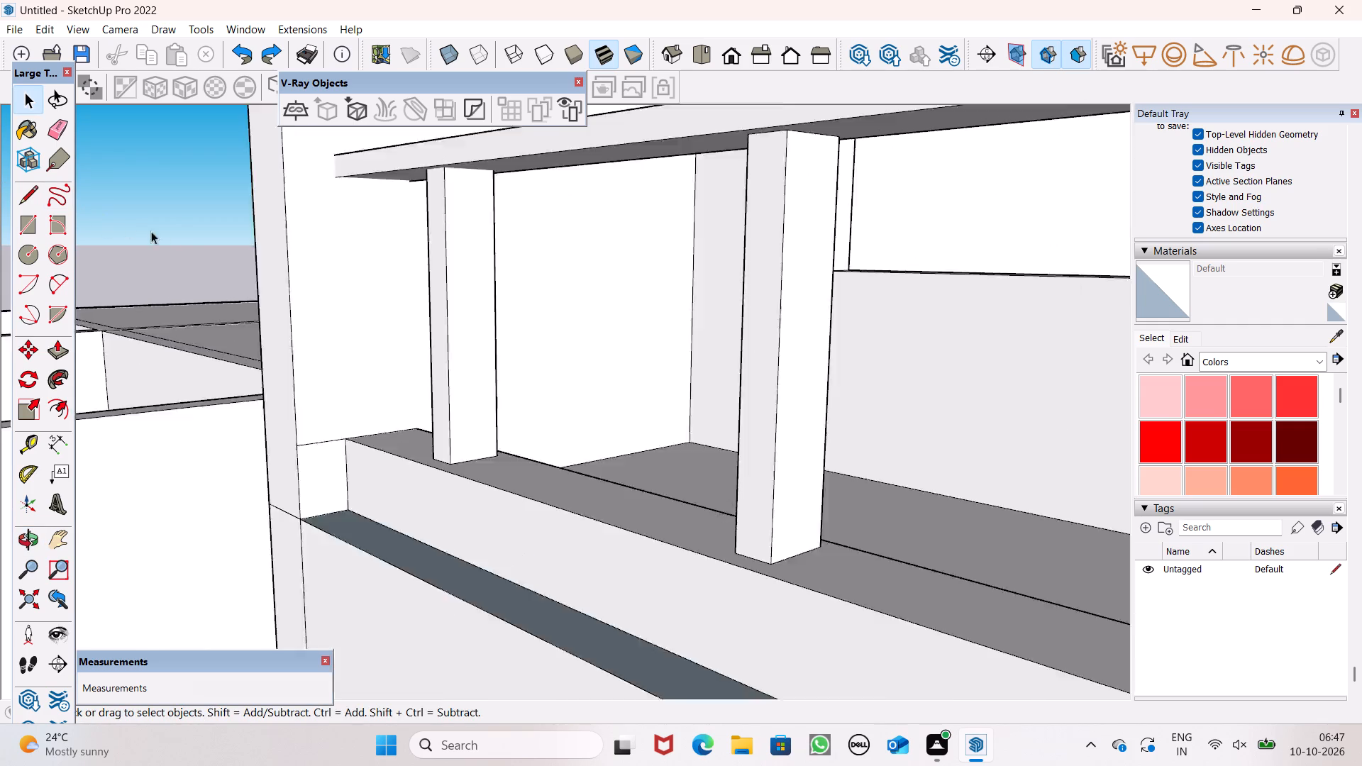
{"action": "scroll", "coordinate": [151, 231], "scroll_direction": "down", "scroll_amount": 2}
{"action": "scroll", "coordinate": [263, 207], "scroll_direction": "up", "scroll_amount": 6}
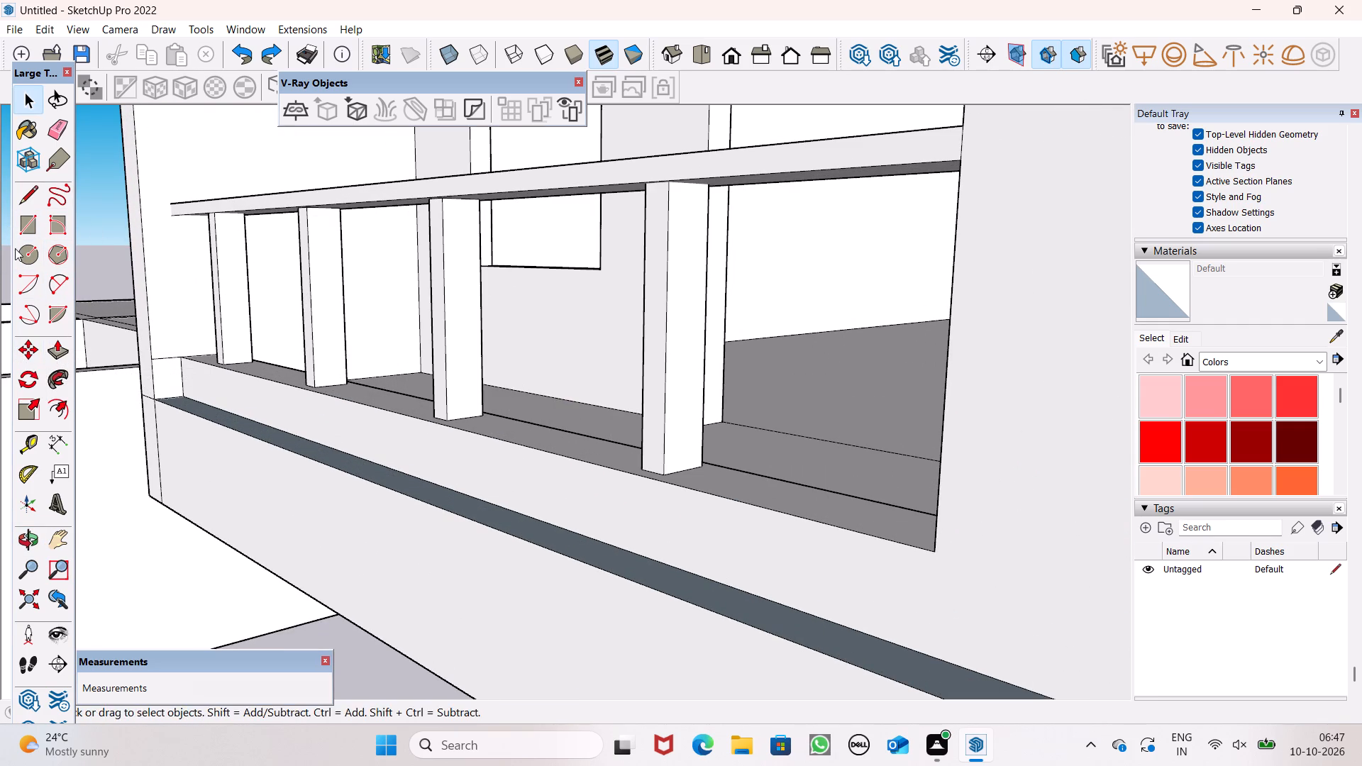
Draw a square of about 2 1/8" on the inner side face of the left balcony's outermost railing post, near its top.
{"action": "left_click", "coordinate": [35, 233]}
{"action": "scroll", "coordinate": [175, 267], "scroll_direction": "up", "scroll_amount": 5}
{"action": "scroll", "coordinate": [262, 255], "scroll_direction": "up", "scroll_amount": 1}
{"action": "middle_click_drag", "start_coordinate": [262, 255], "coordinate": [265, 258]}
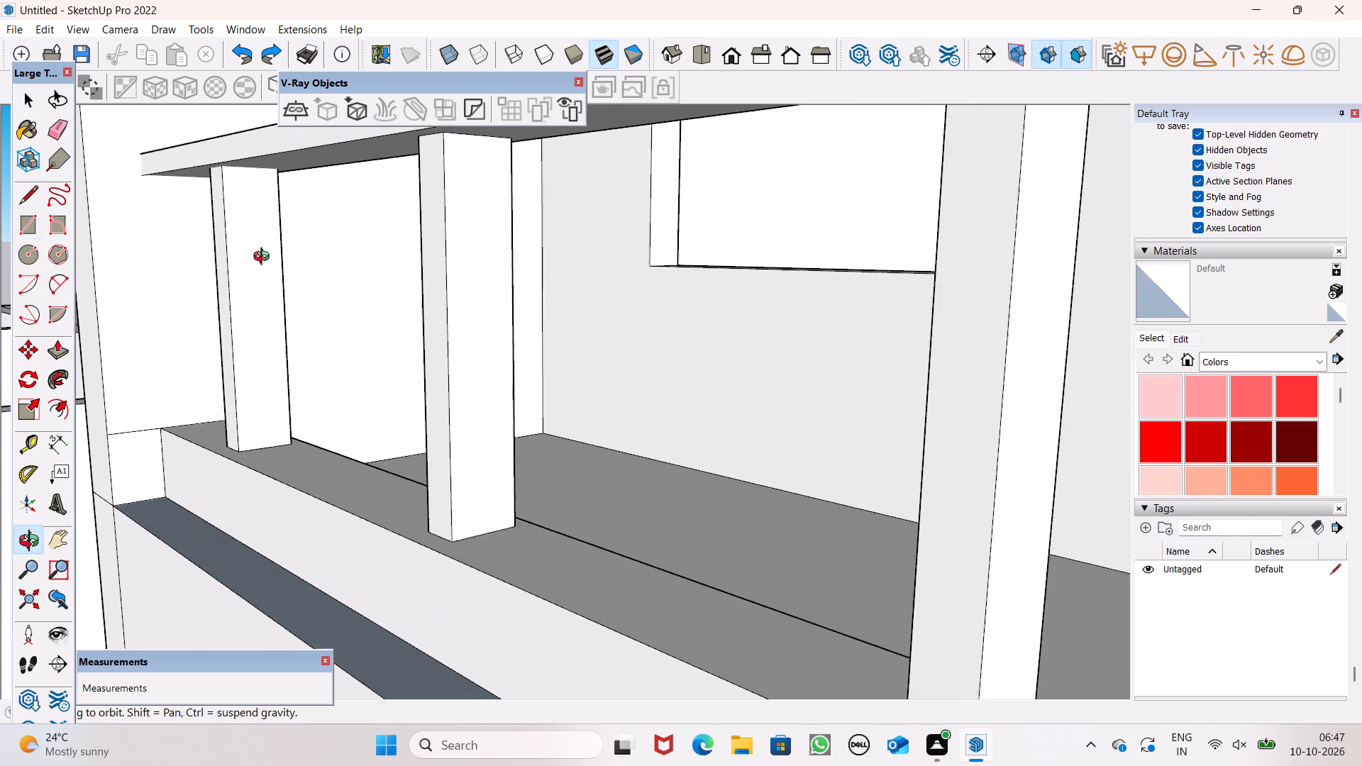
{"action": "middle_click_drag", "start_coordinate": [265, 258], "coordinate": [295, 272]}
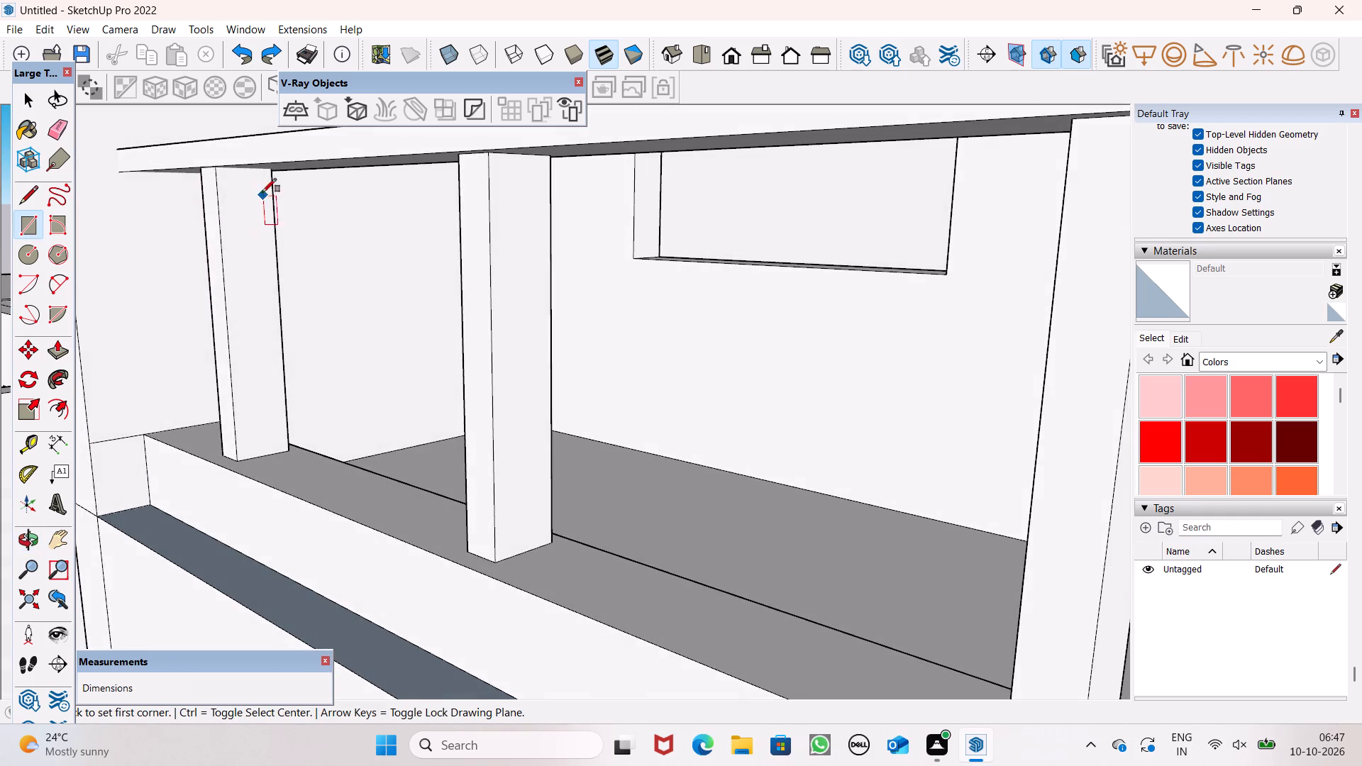
{"action": "scroll", "coordinate": [244, 184], "scroll_direction": "up", "scroll_amount": 6}
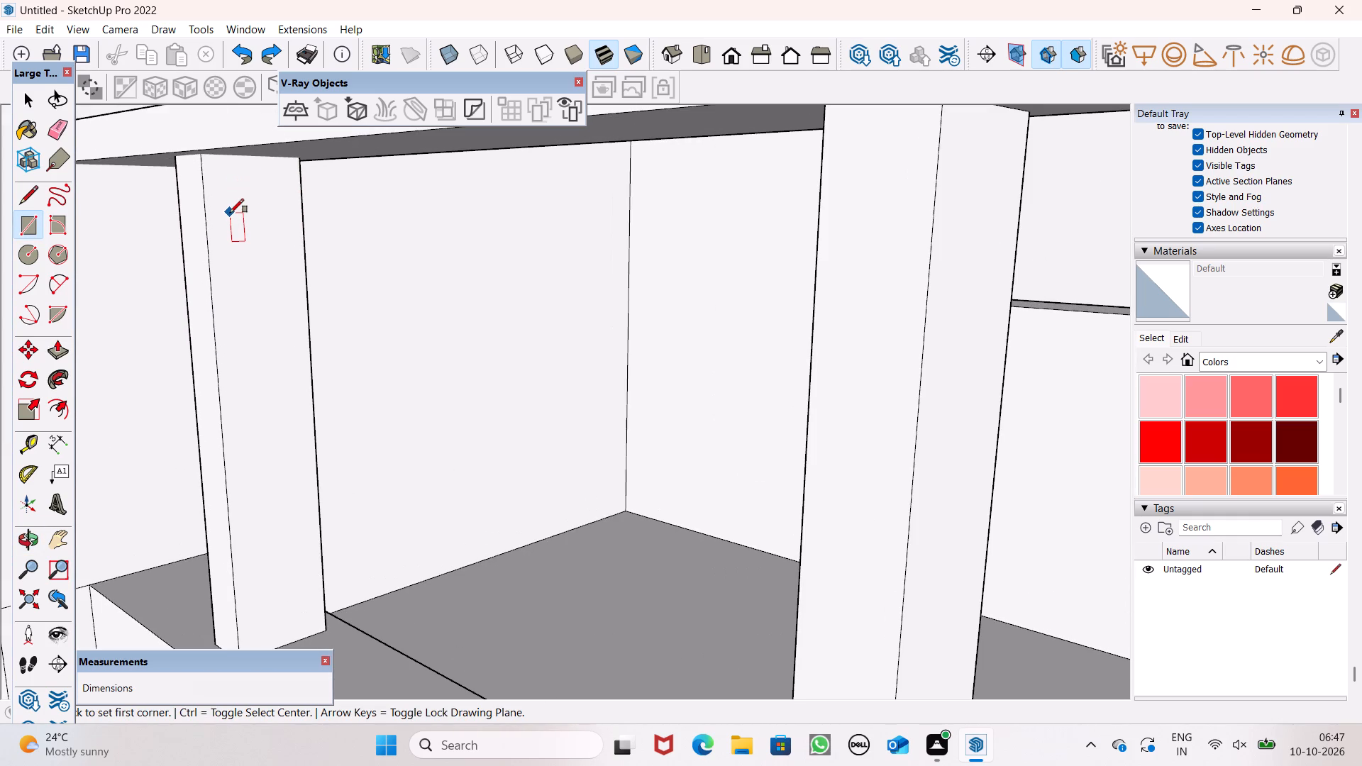
{"action": "left_click", "coordinate": [228, 213]}
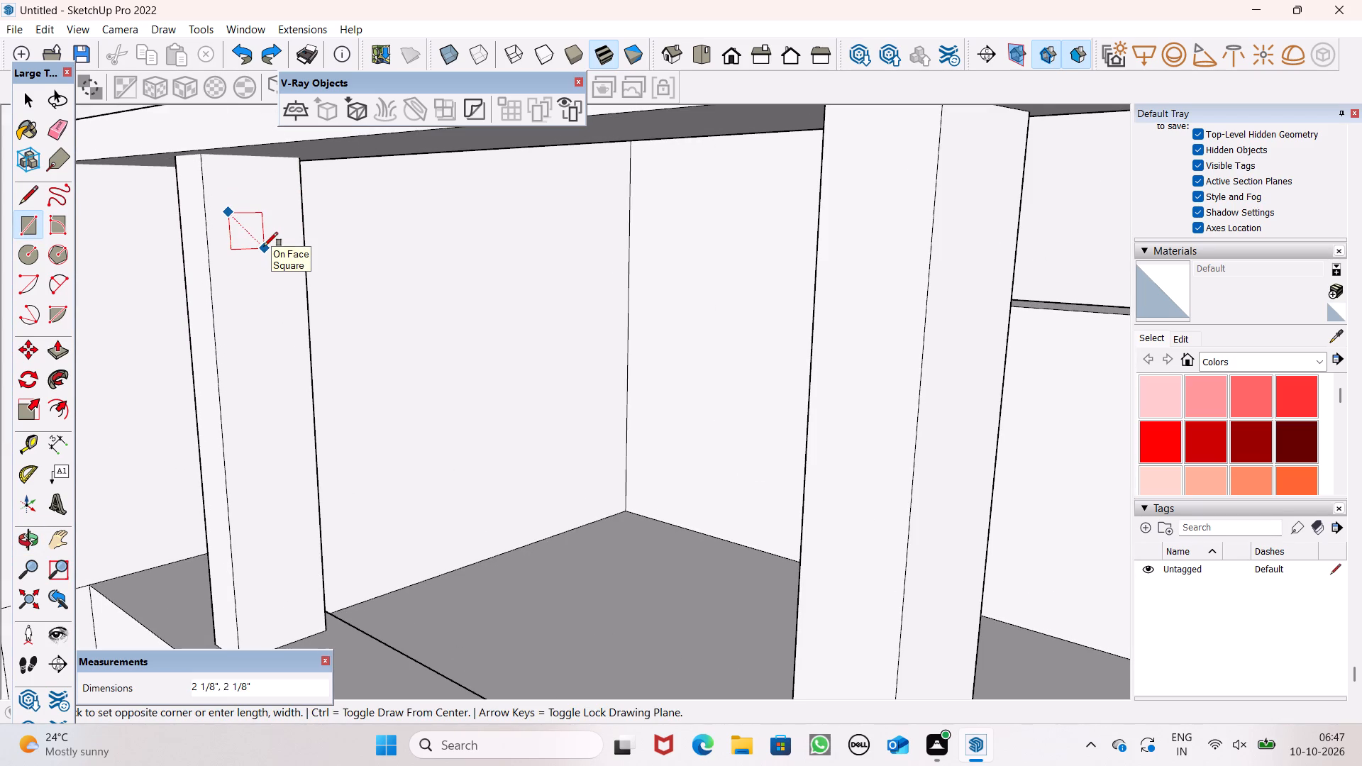
{"action": "left_click", "coordinate": [264, 246]}
{"action": "key", "text": "space"}
Move the small square about 3/4" to centre it across the width of the post's face.
{"action": "scroll", "coordinate": [328, 260], "scroll_direction": "down", "scroll_amount": 2}
{"action": "middle_click_drag", "start_coordinate": [338, 279], "coordinate": [234, 340]}
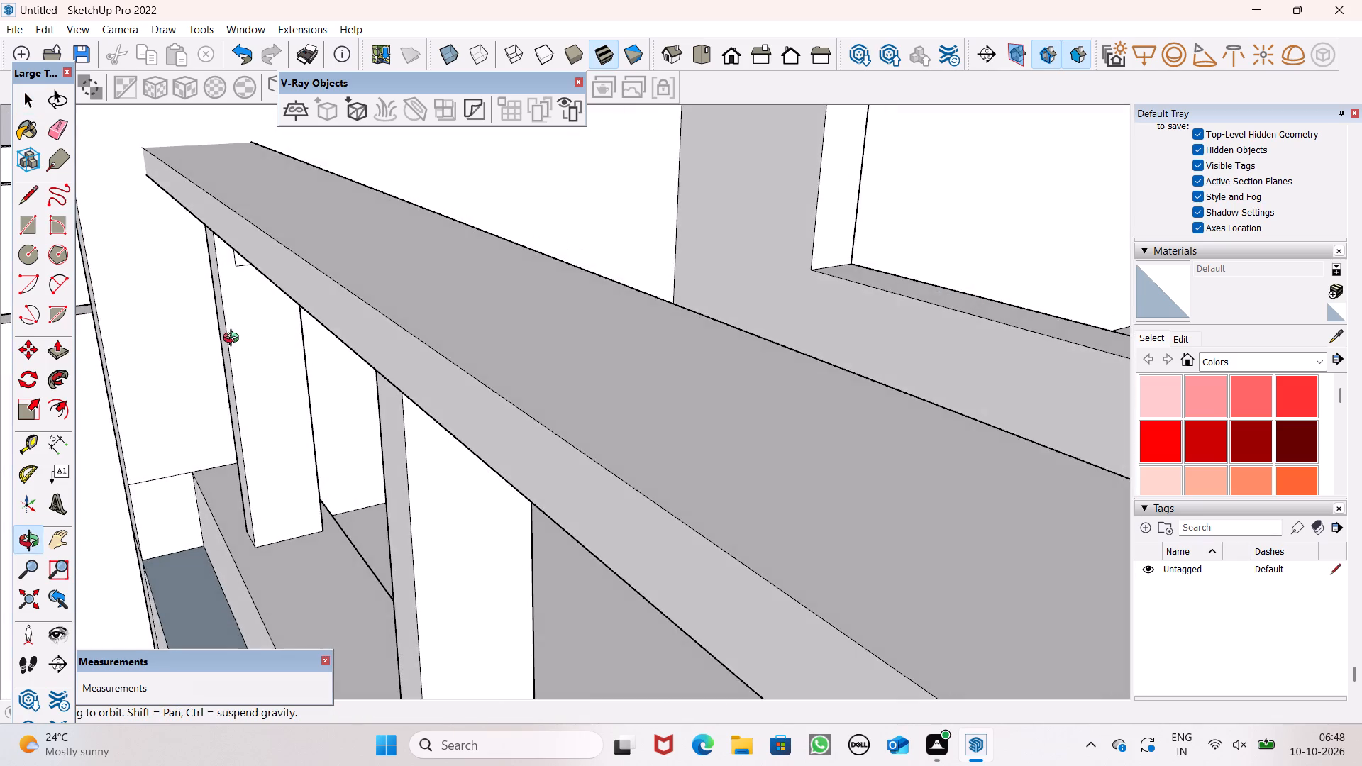
{"action": "middle_click_drag", "start_coordinate": [234, 340], "coordinate": [237, 296]}
{"action": "double_click", "coordinate": [250, 244]}
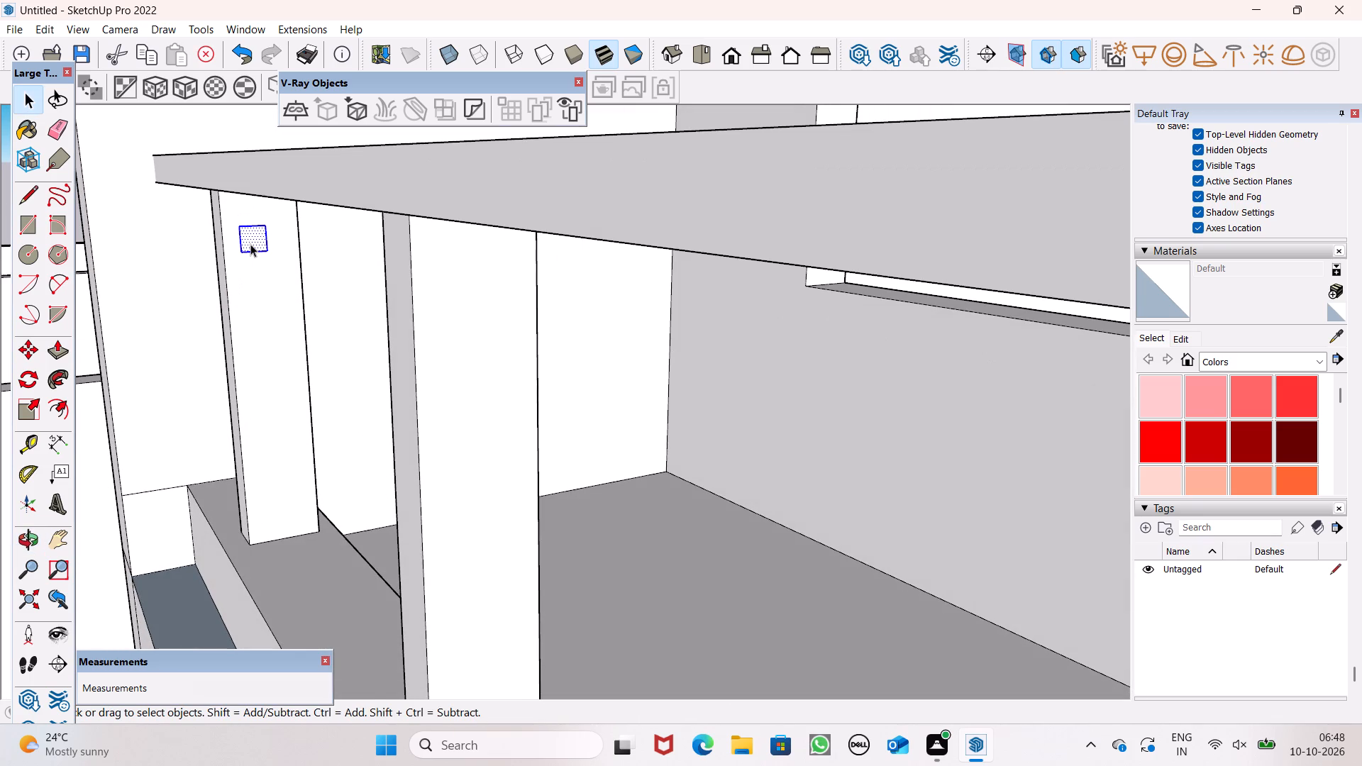
{"action": "key", "text": "m"}
{"action": "key", "text": "Return"}
{"action": "left_click_drag", "start_coordinate": [250, 240], "coordinate": [258, 235]}
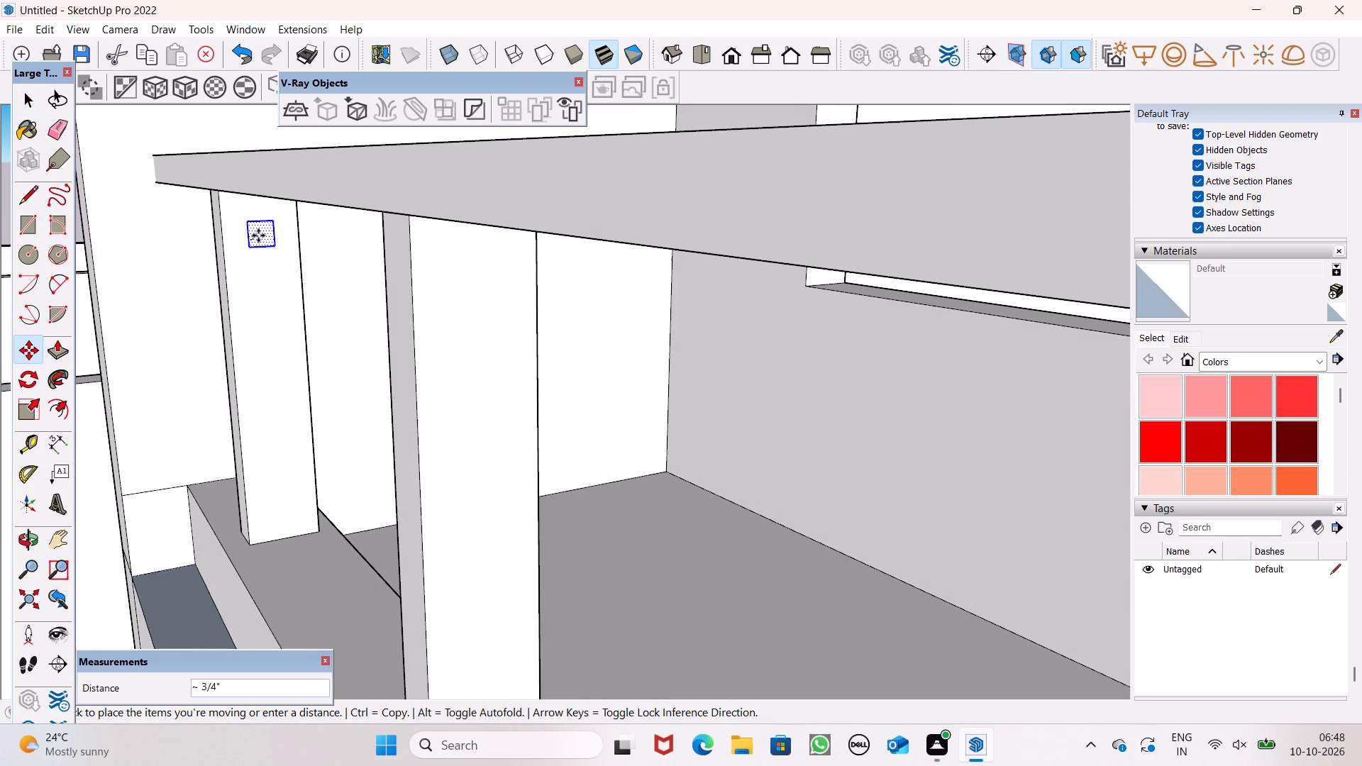
{"action": "left_click_drag", "start_coordinate": [258, 235], "coordinate": [260, 243]}
{"action": "left_click_drag", "start_coordinate": [260, 243], "coordinate": [260, 243]}
Copy the square straight down the same post face twice, spacing the copies about 6 7/8" apart.
{"action": "left_click_drag", "start_coordinate": [262, 244], "coordinate": [264, 314], "text": "ctrl"}
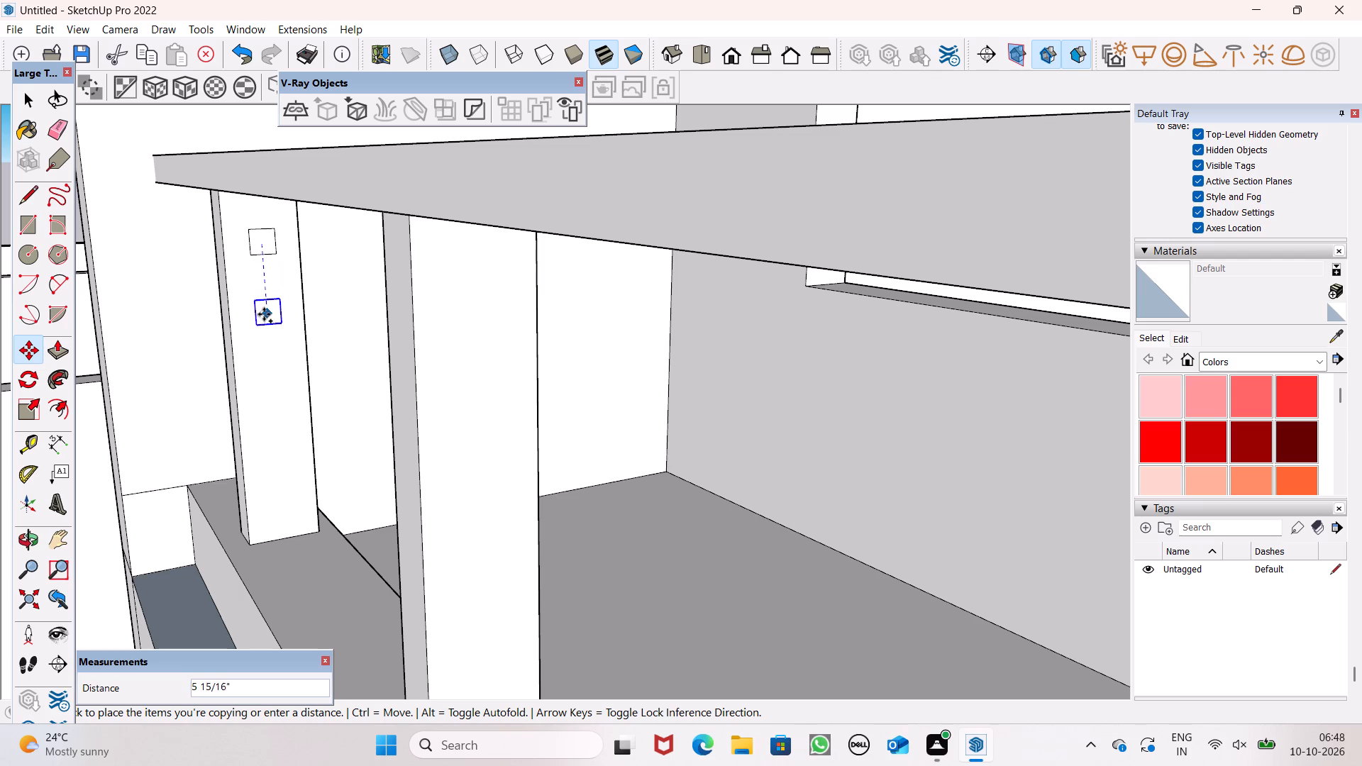
{"action": "left_click_drag", "start_coordinate": [264, 314], "coordinate": [263, 326], "text": "ctrl"}
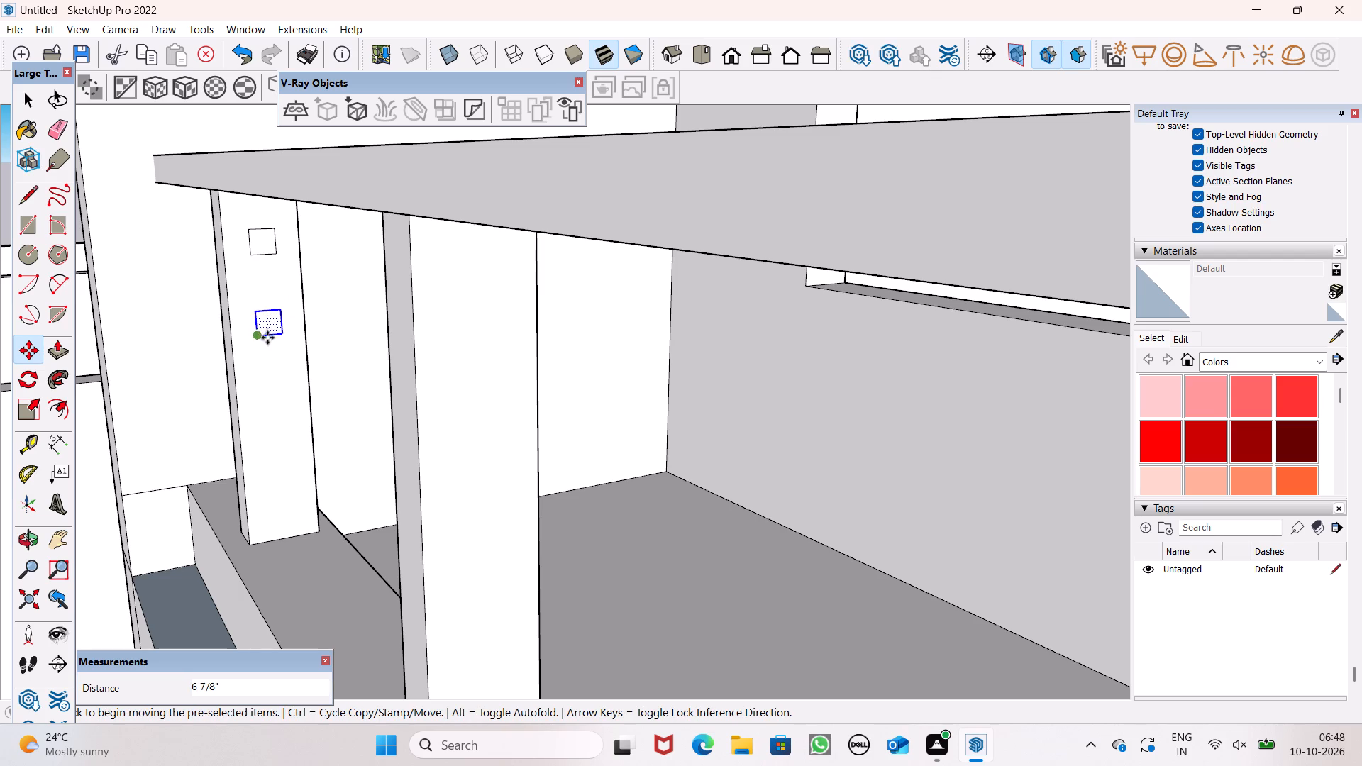
{"action": "left_click_drag", "start_coordinate": [268, 331], "coordinate": [281, 411]}
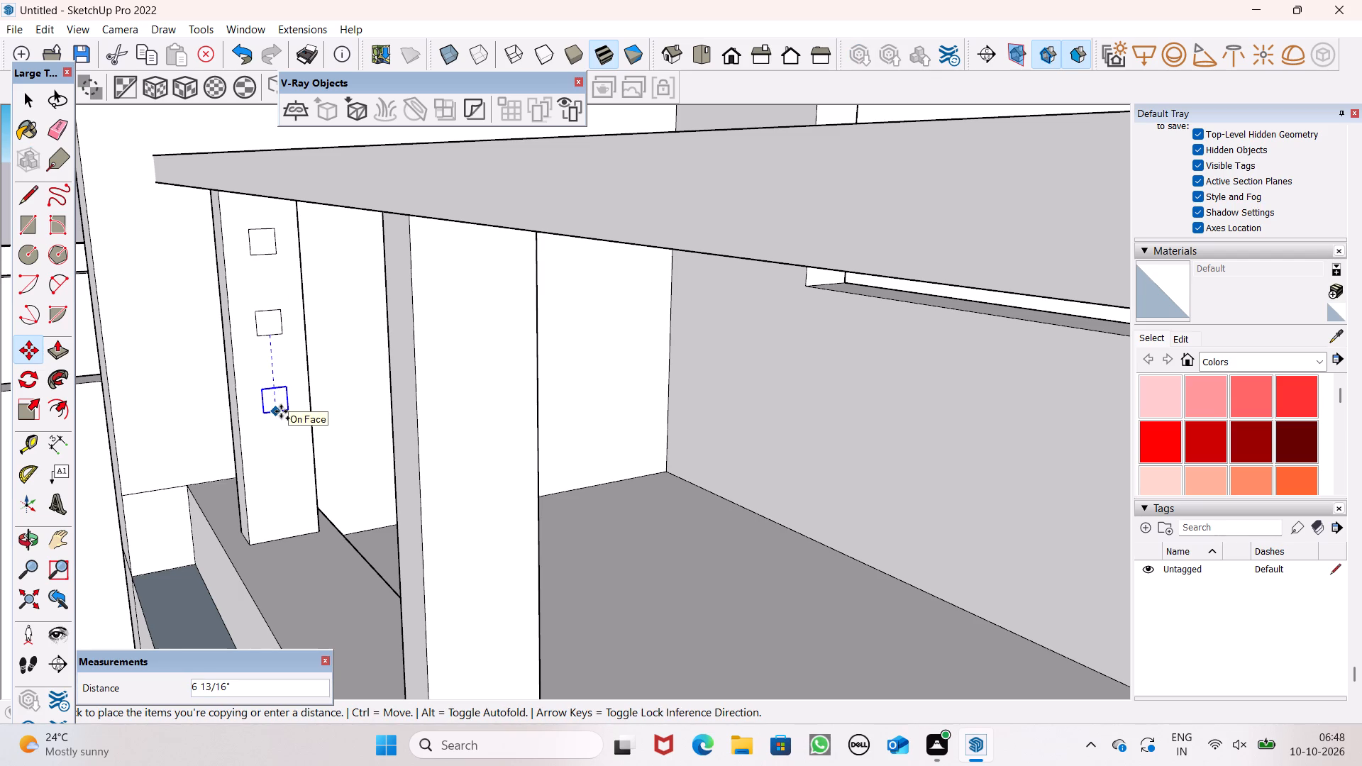
{"action": "left_click_drag", "start_coordinate": [281, 411], "coordinate": [281, 415]}
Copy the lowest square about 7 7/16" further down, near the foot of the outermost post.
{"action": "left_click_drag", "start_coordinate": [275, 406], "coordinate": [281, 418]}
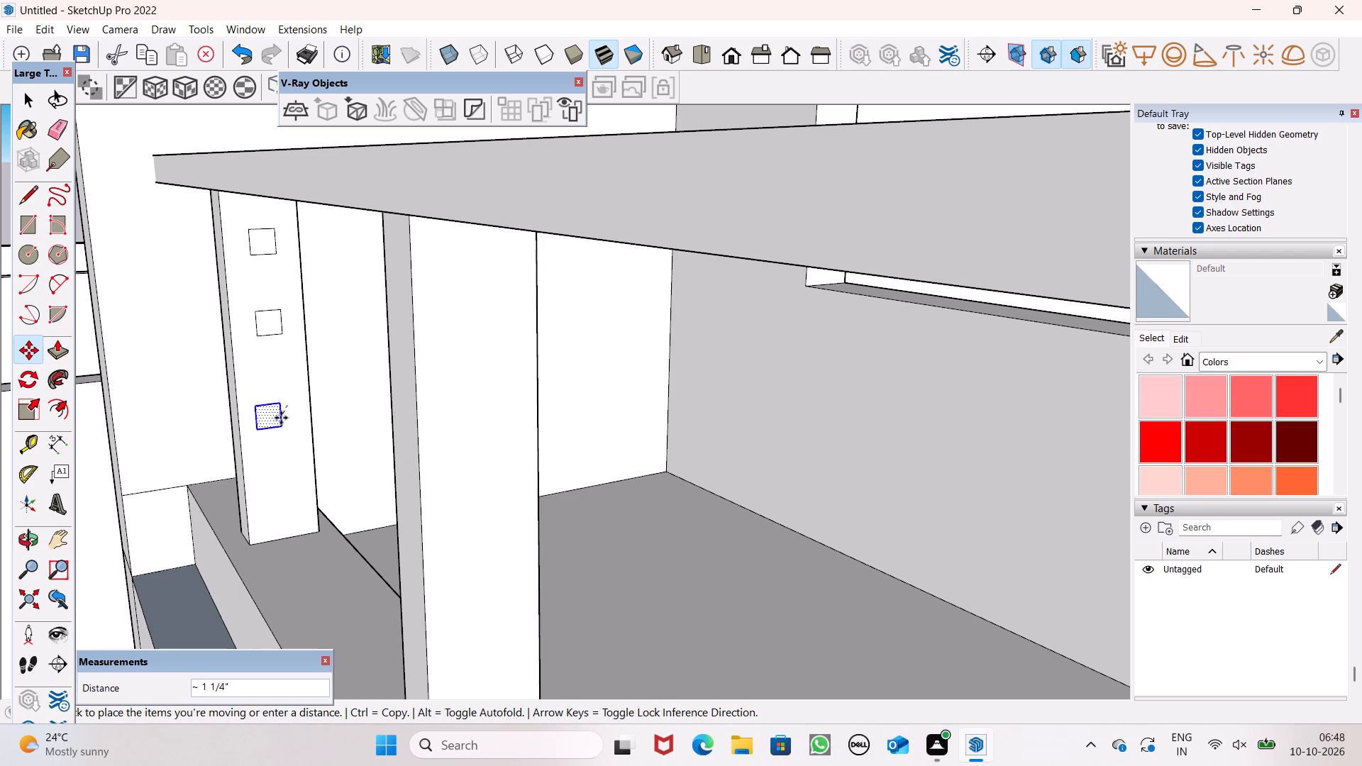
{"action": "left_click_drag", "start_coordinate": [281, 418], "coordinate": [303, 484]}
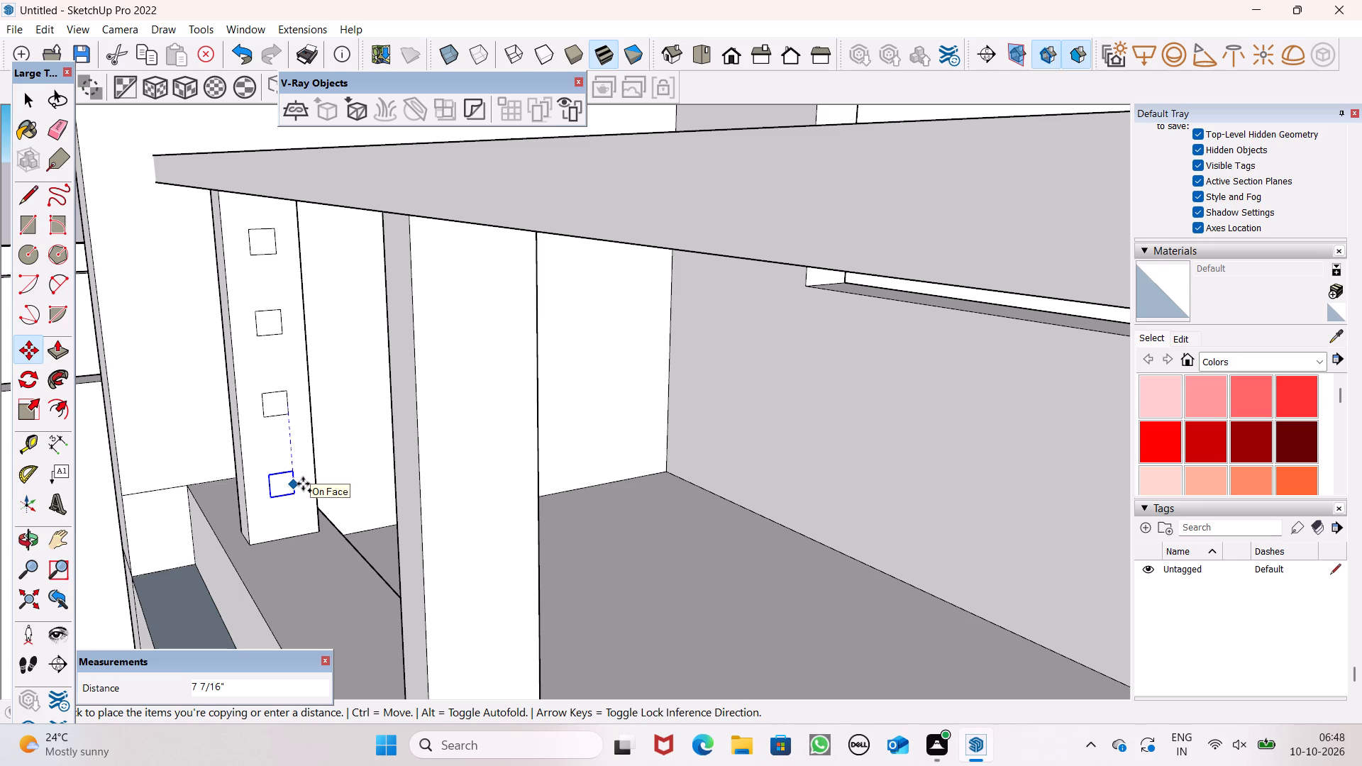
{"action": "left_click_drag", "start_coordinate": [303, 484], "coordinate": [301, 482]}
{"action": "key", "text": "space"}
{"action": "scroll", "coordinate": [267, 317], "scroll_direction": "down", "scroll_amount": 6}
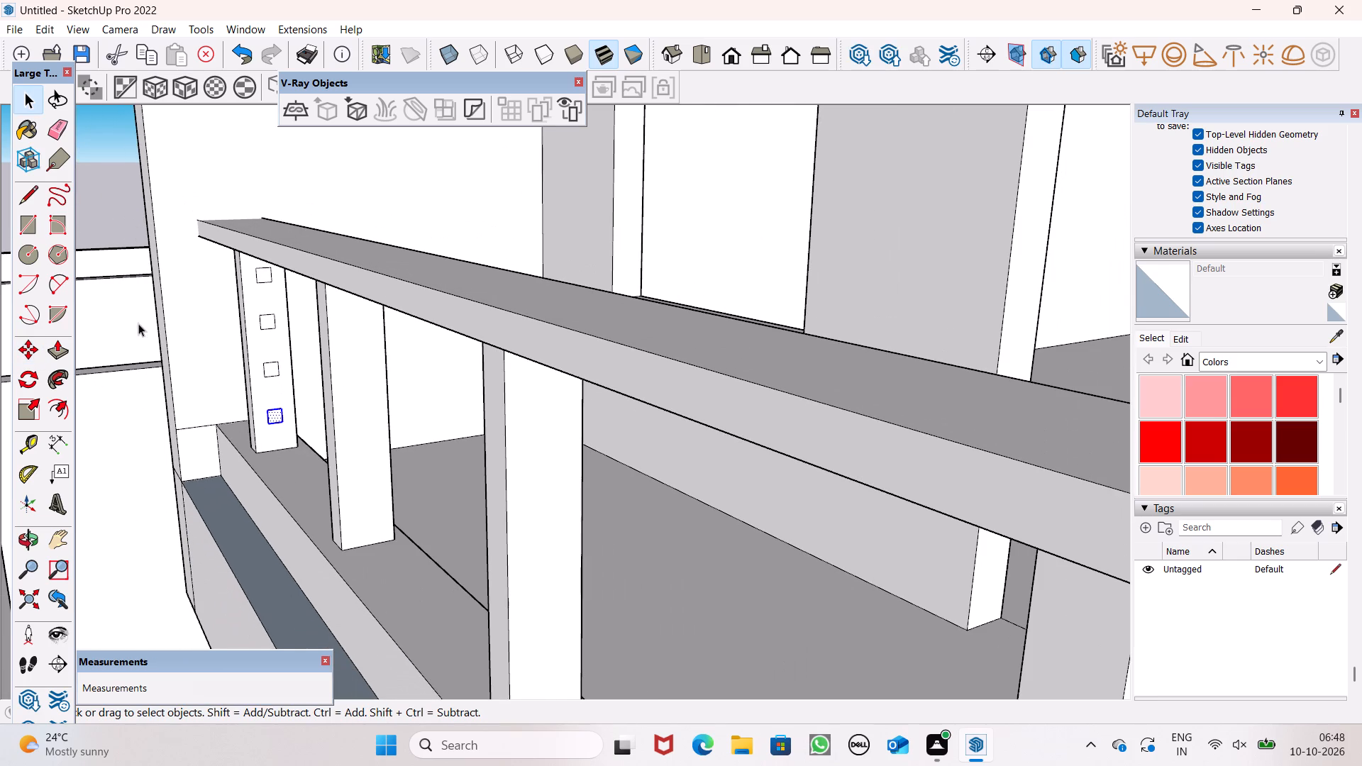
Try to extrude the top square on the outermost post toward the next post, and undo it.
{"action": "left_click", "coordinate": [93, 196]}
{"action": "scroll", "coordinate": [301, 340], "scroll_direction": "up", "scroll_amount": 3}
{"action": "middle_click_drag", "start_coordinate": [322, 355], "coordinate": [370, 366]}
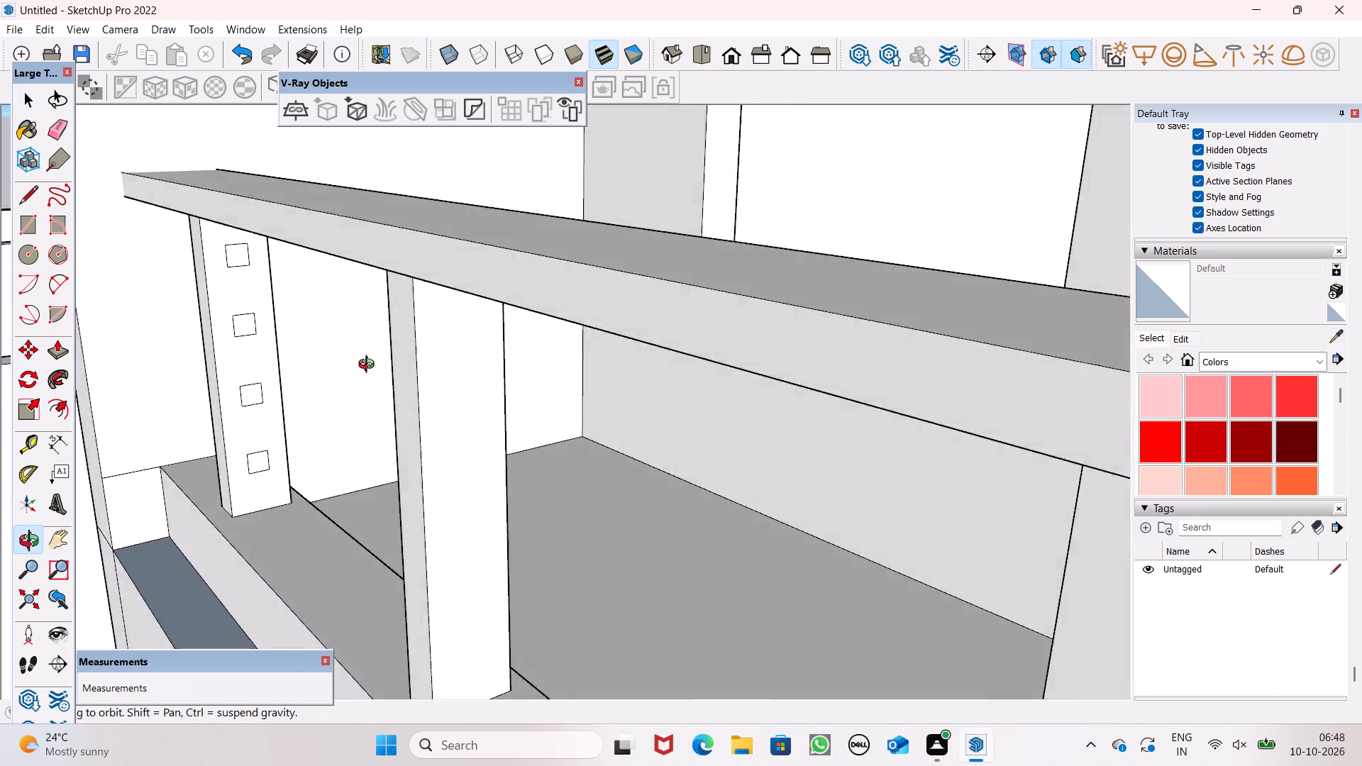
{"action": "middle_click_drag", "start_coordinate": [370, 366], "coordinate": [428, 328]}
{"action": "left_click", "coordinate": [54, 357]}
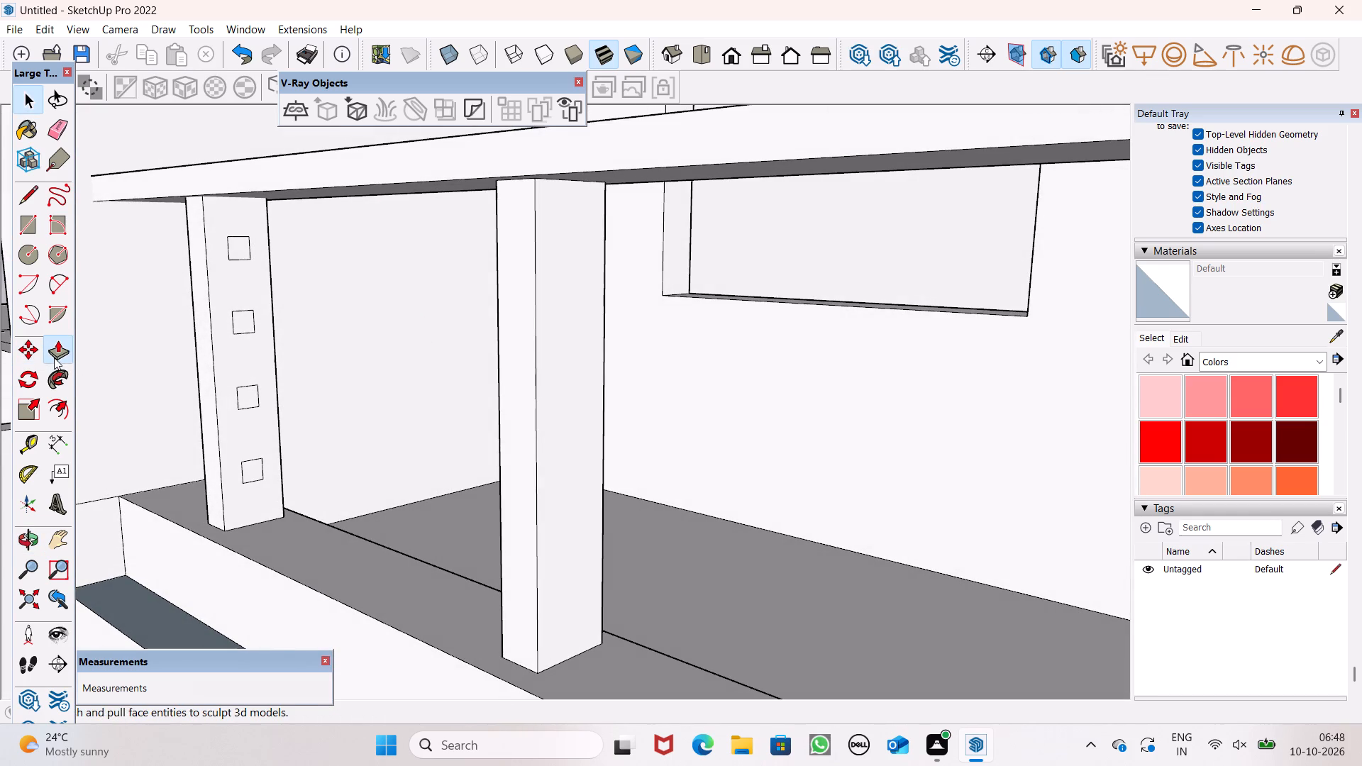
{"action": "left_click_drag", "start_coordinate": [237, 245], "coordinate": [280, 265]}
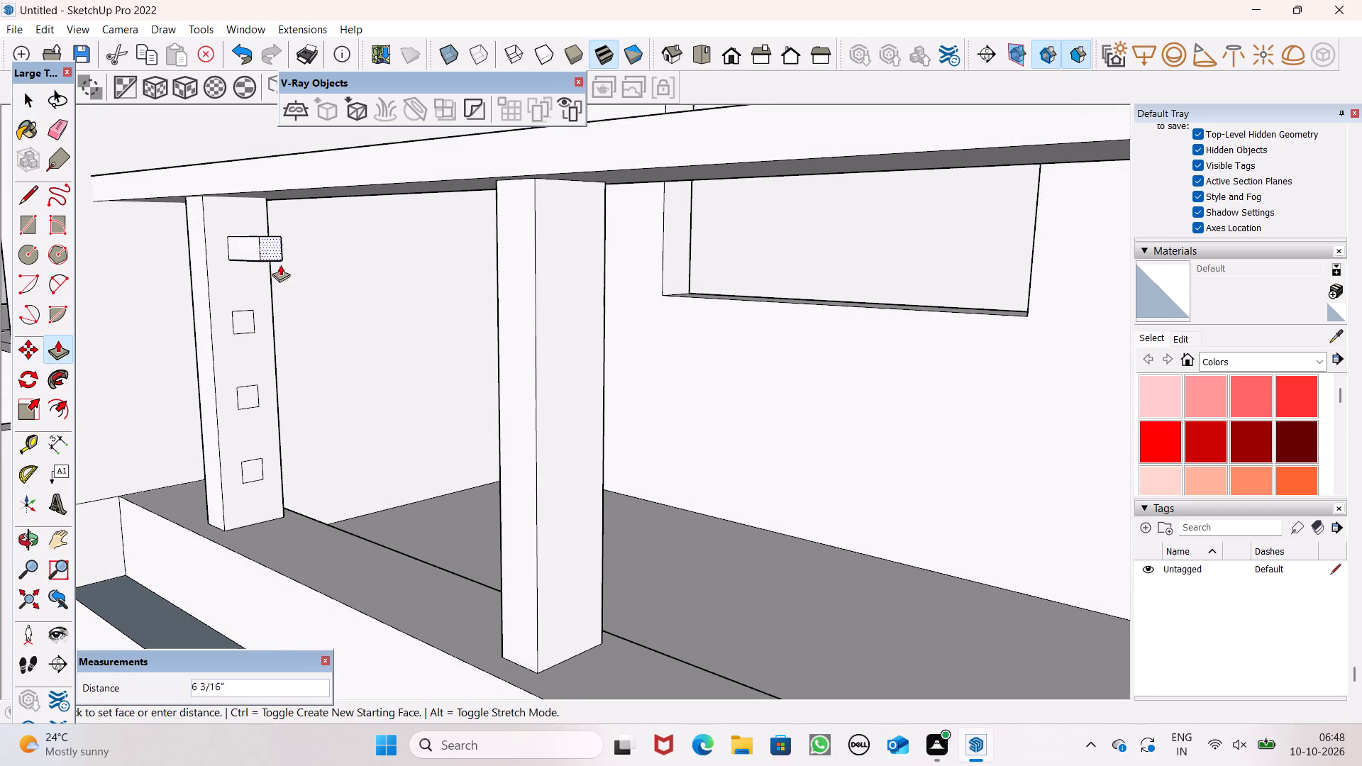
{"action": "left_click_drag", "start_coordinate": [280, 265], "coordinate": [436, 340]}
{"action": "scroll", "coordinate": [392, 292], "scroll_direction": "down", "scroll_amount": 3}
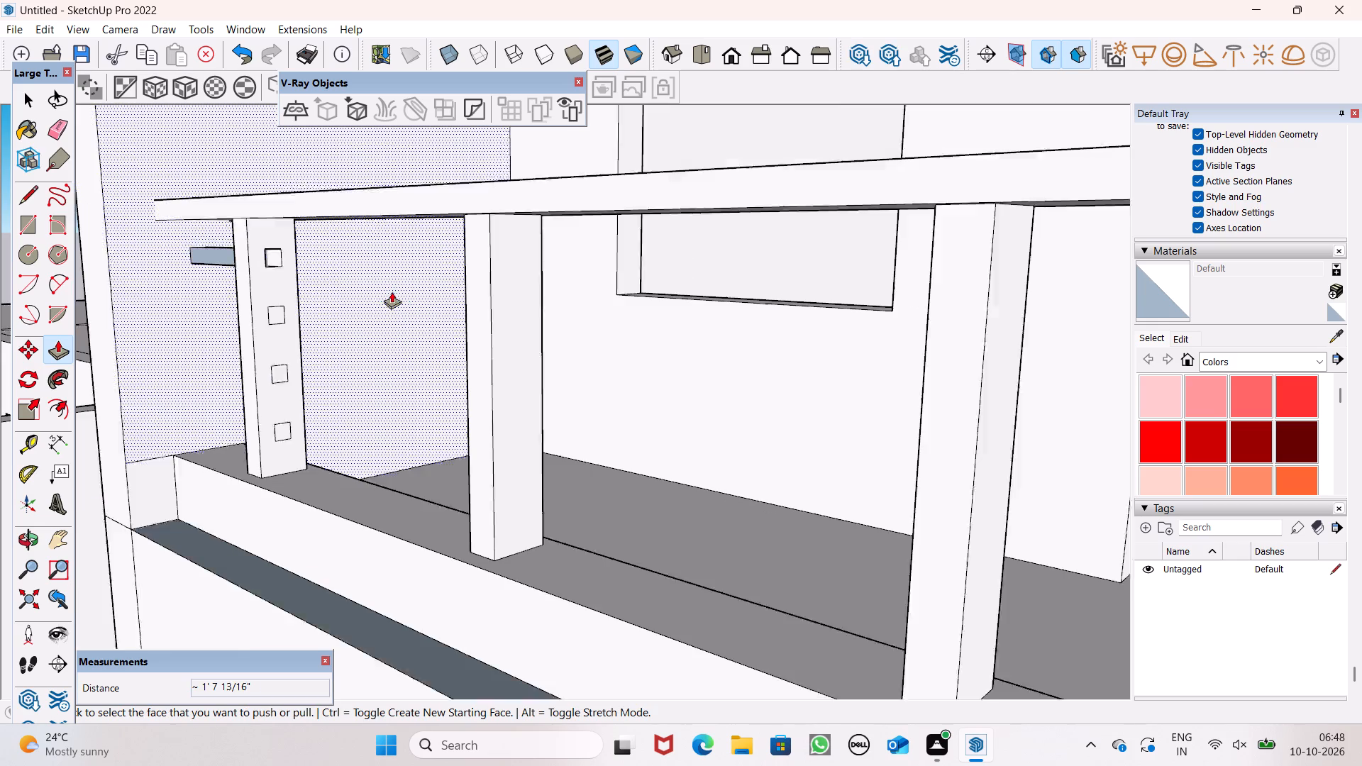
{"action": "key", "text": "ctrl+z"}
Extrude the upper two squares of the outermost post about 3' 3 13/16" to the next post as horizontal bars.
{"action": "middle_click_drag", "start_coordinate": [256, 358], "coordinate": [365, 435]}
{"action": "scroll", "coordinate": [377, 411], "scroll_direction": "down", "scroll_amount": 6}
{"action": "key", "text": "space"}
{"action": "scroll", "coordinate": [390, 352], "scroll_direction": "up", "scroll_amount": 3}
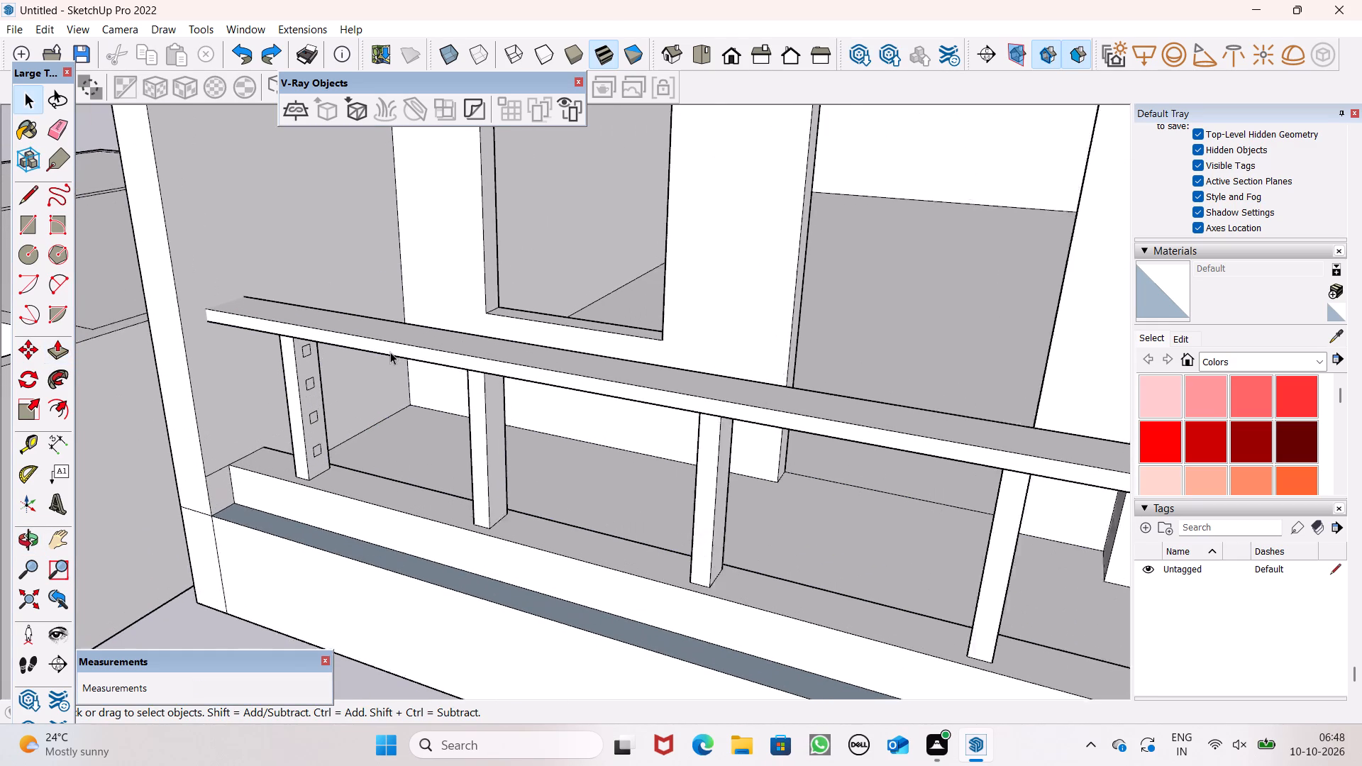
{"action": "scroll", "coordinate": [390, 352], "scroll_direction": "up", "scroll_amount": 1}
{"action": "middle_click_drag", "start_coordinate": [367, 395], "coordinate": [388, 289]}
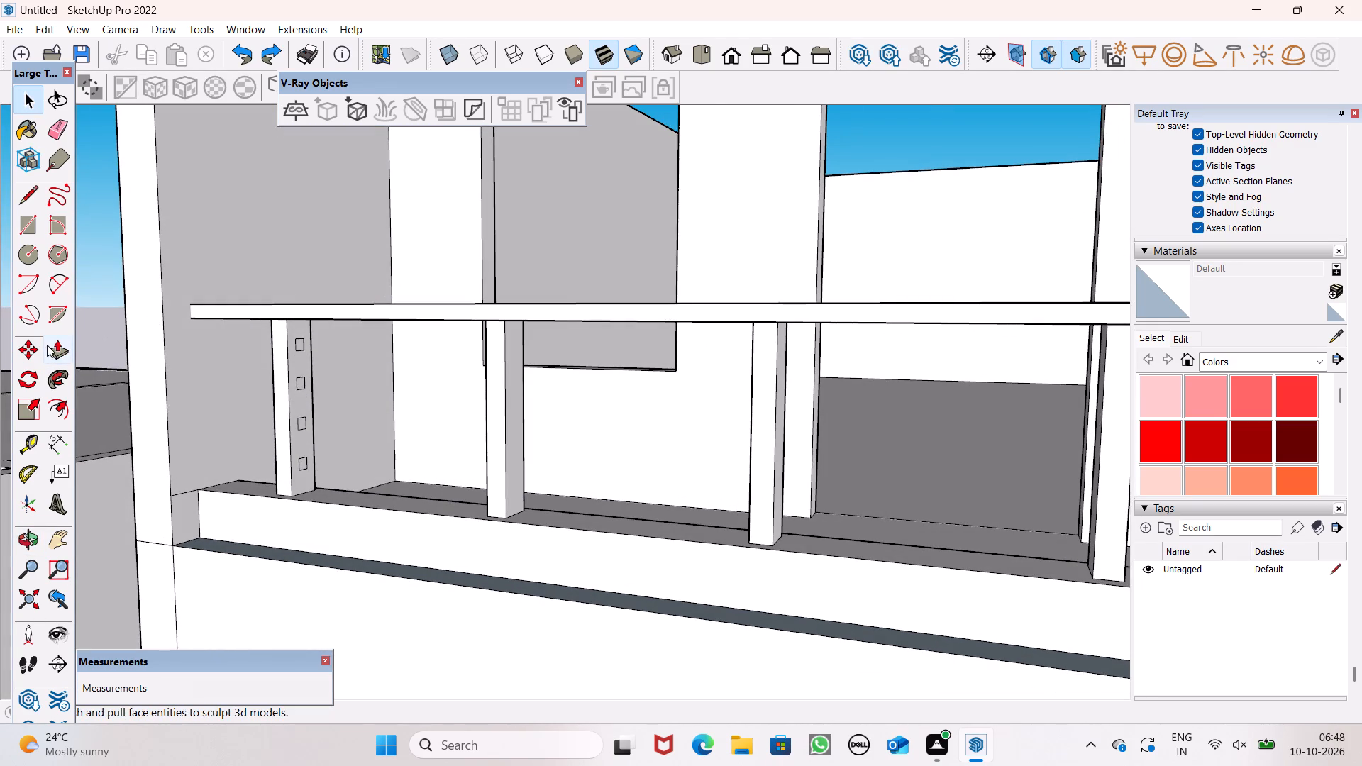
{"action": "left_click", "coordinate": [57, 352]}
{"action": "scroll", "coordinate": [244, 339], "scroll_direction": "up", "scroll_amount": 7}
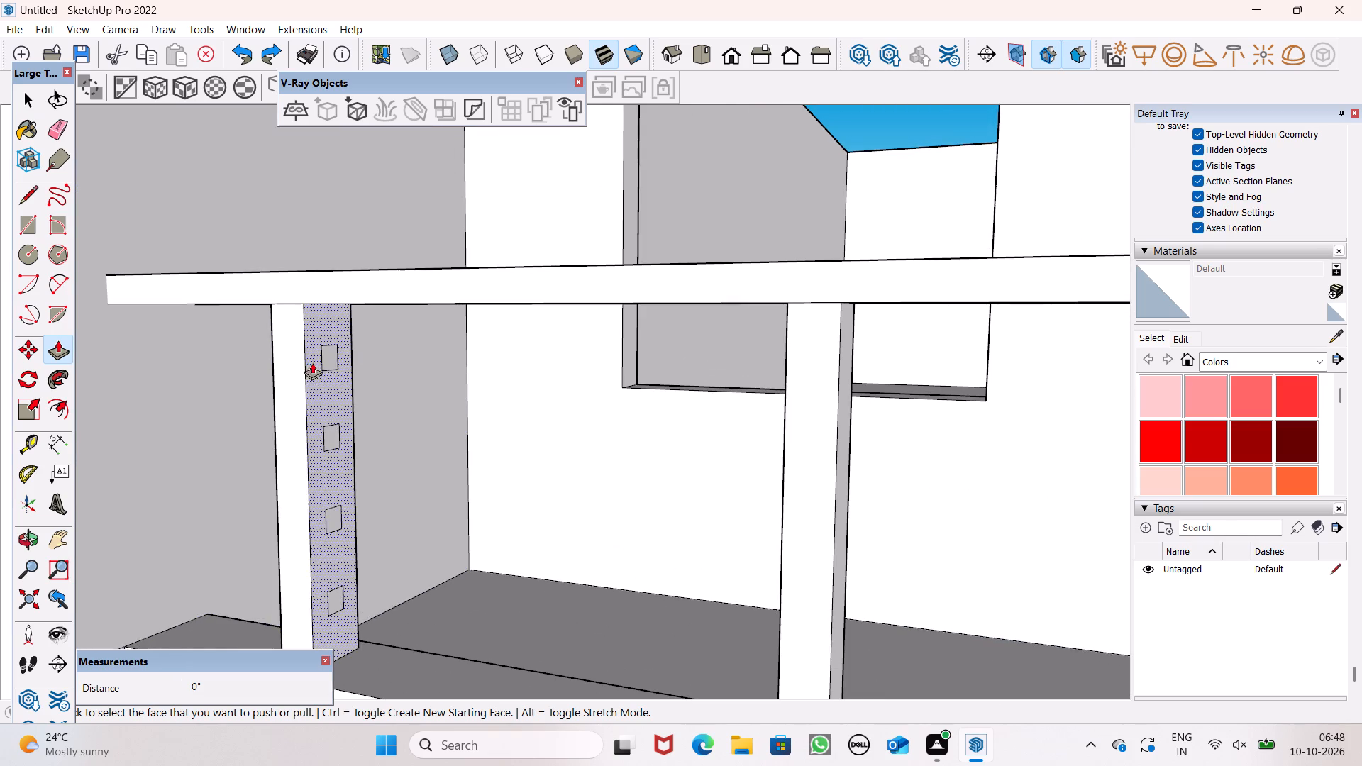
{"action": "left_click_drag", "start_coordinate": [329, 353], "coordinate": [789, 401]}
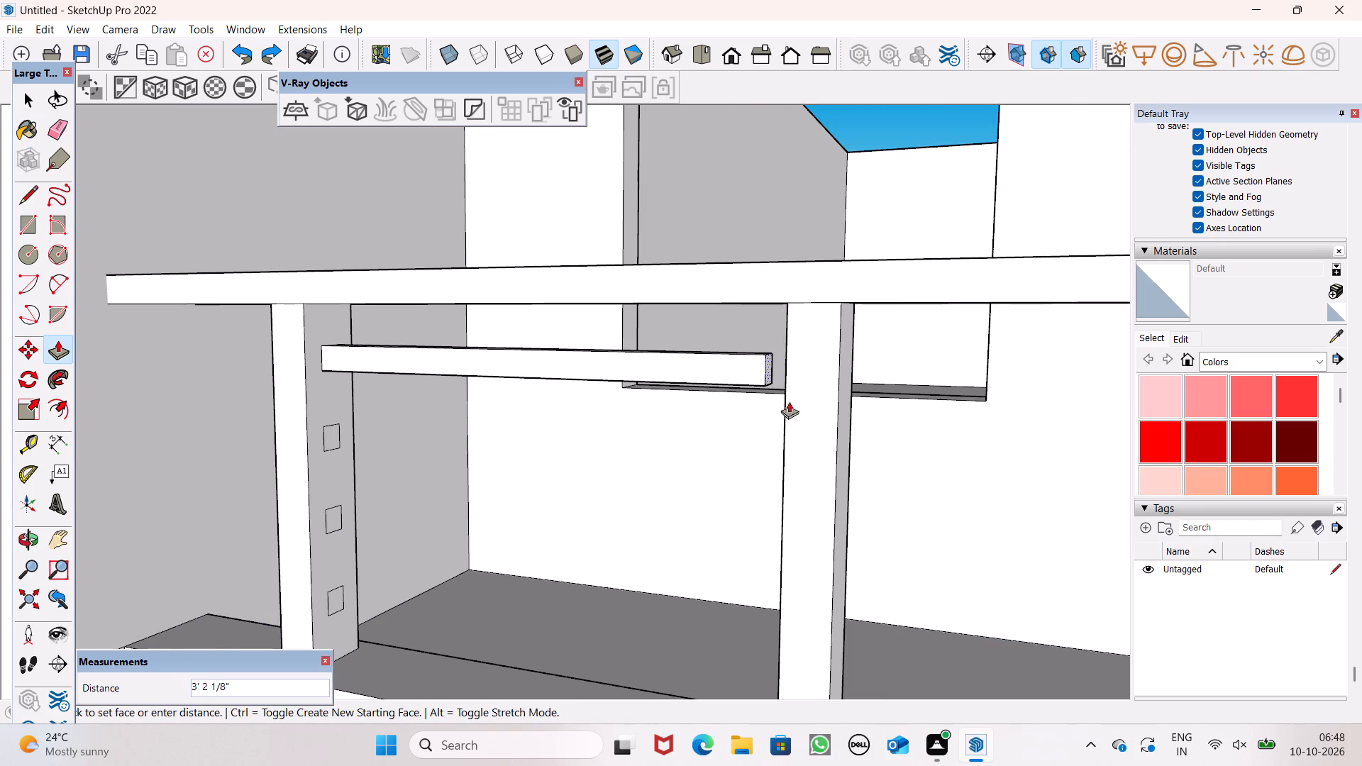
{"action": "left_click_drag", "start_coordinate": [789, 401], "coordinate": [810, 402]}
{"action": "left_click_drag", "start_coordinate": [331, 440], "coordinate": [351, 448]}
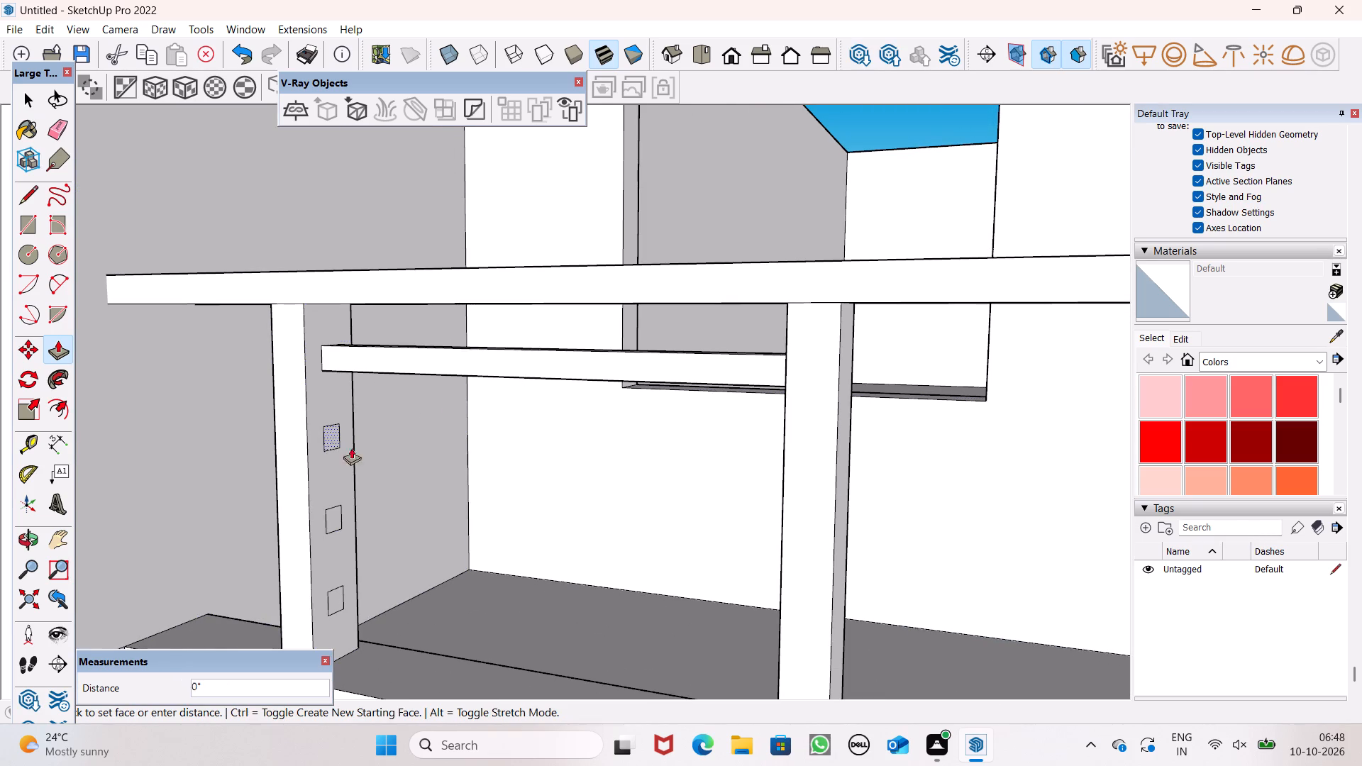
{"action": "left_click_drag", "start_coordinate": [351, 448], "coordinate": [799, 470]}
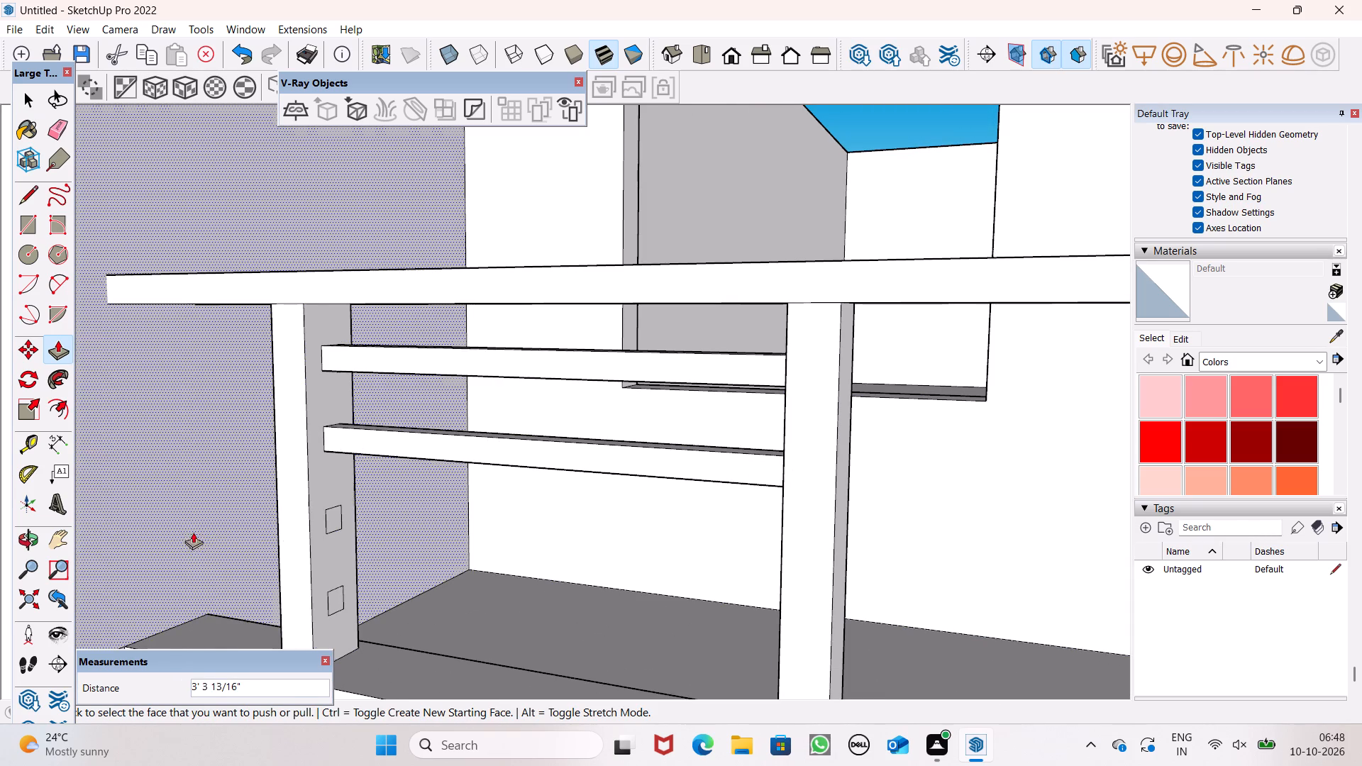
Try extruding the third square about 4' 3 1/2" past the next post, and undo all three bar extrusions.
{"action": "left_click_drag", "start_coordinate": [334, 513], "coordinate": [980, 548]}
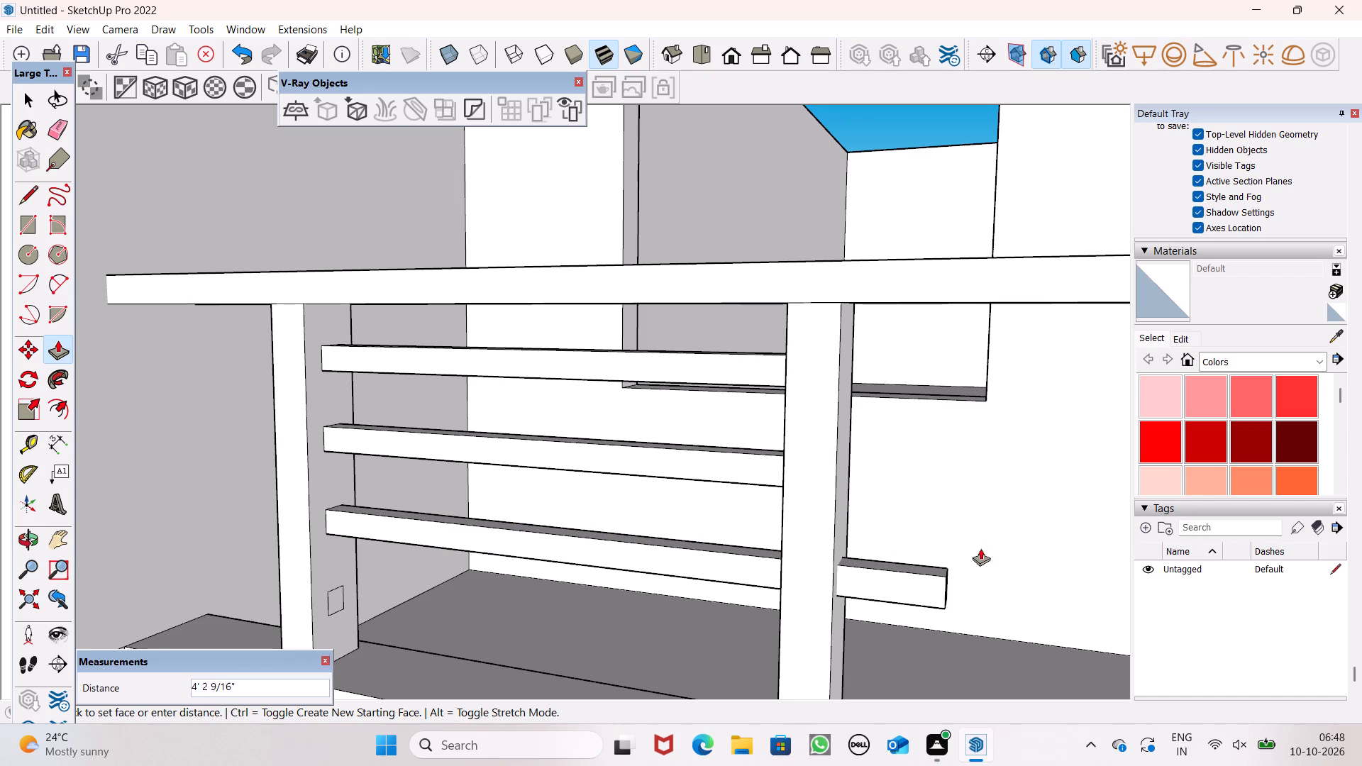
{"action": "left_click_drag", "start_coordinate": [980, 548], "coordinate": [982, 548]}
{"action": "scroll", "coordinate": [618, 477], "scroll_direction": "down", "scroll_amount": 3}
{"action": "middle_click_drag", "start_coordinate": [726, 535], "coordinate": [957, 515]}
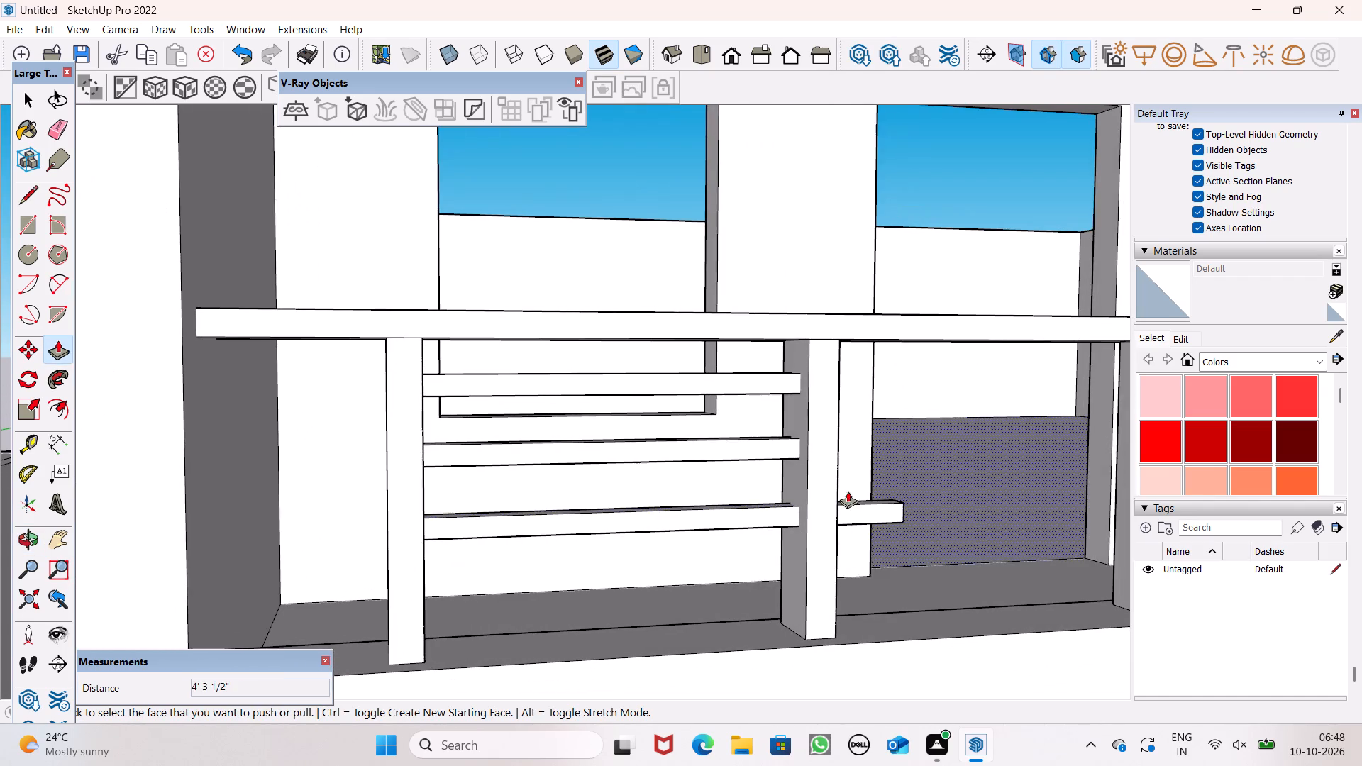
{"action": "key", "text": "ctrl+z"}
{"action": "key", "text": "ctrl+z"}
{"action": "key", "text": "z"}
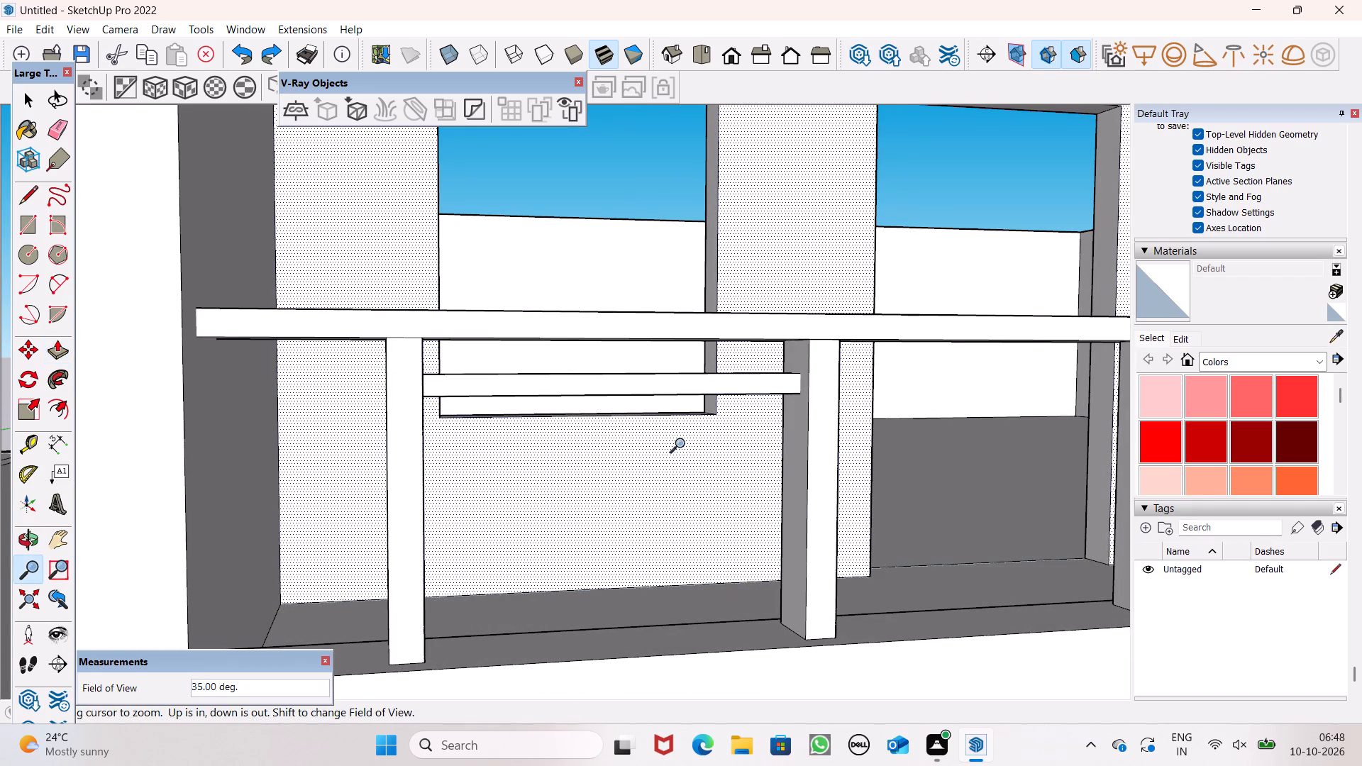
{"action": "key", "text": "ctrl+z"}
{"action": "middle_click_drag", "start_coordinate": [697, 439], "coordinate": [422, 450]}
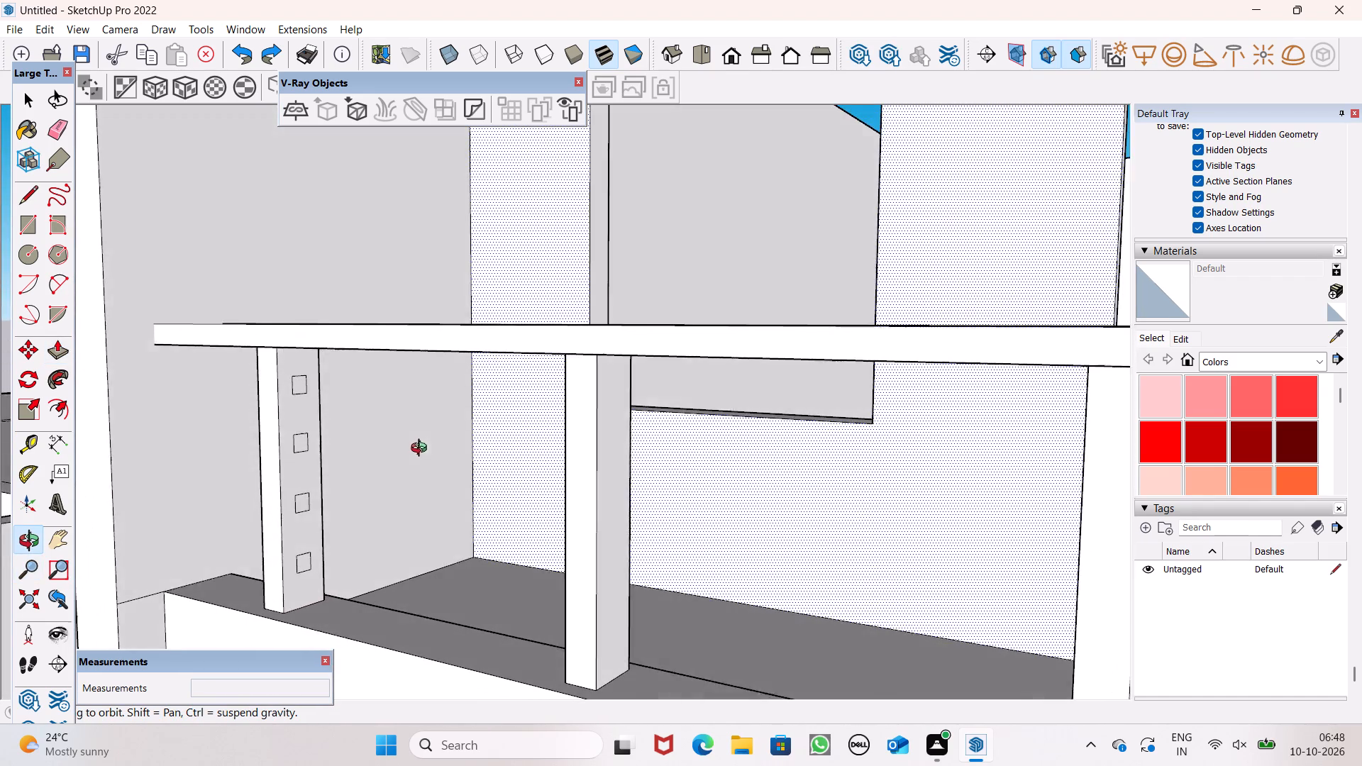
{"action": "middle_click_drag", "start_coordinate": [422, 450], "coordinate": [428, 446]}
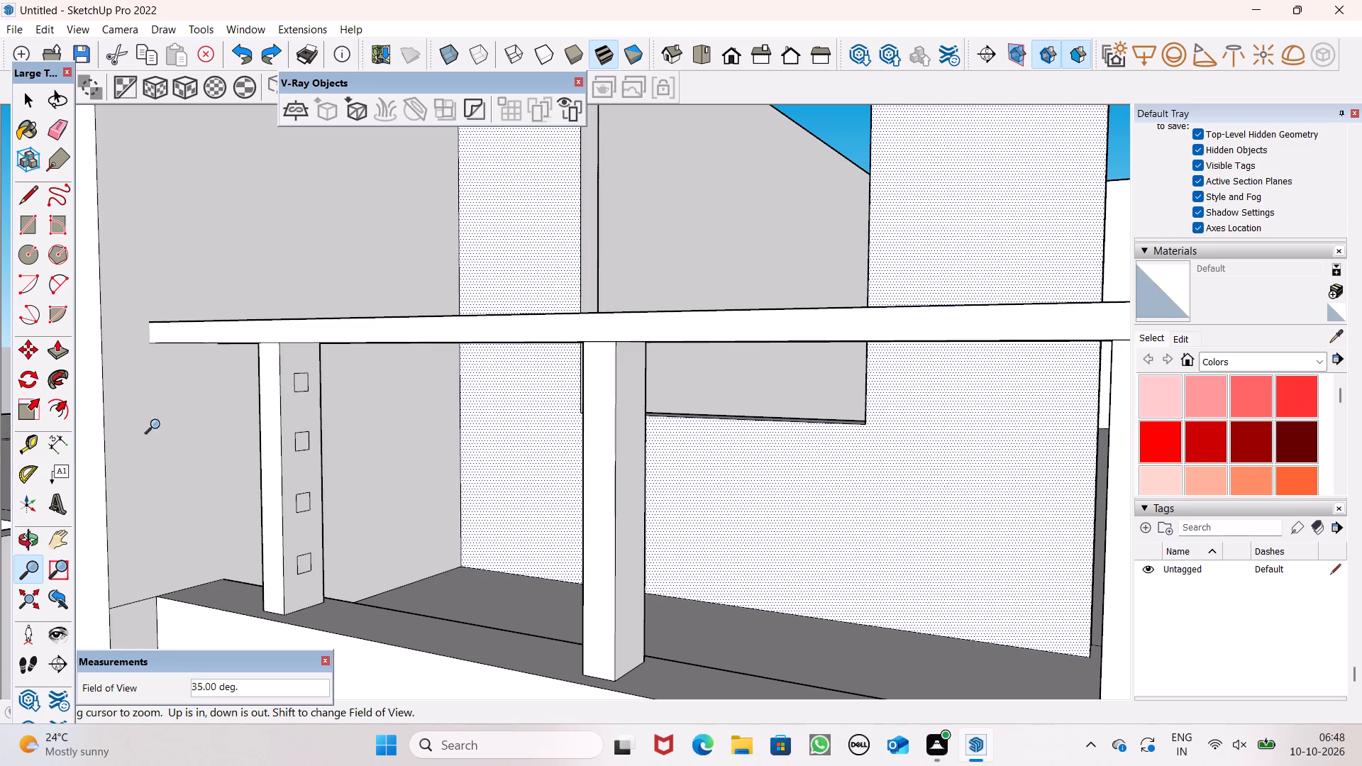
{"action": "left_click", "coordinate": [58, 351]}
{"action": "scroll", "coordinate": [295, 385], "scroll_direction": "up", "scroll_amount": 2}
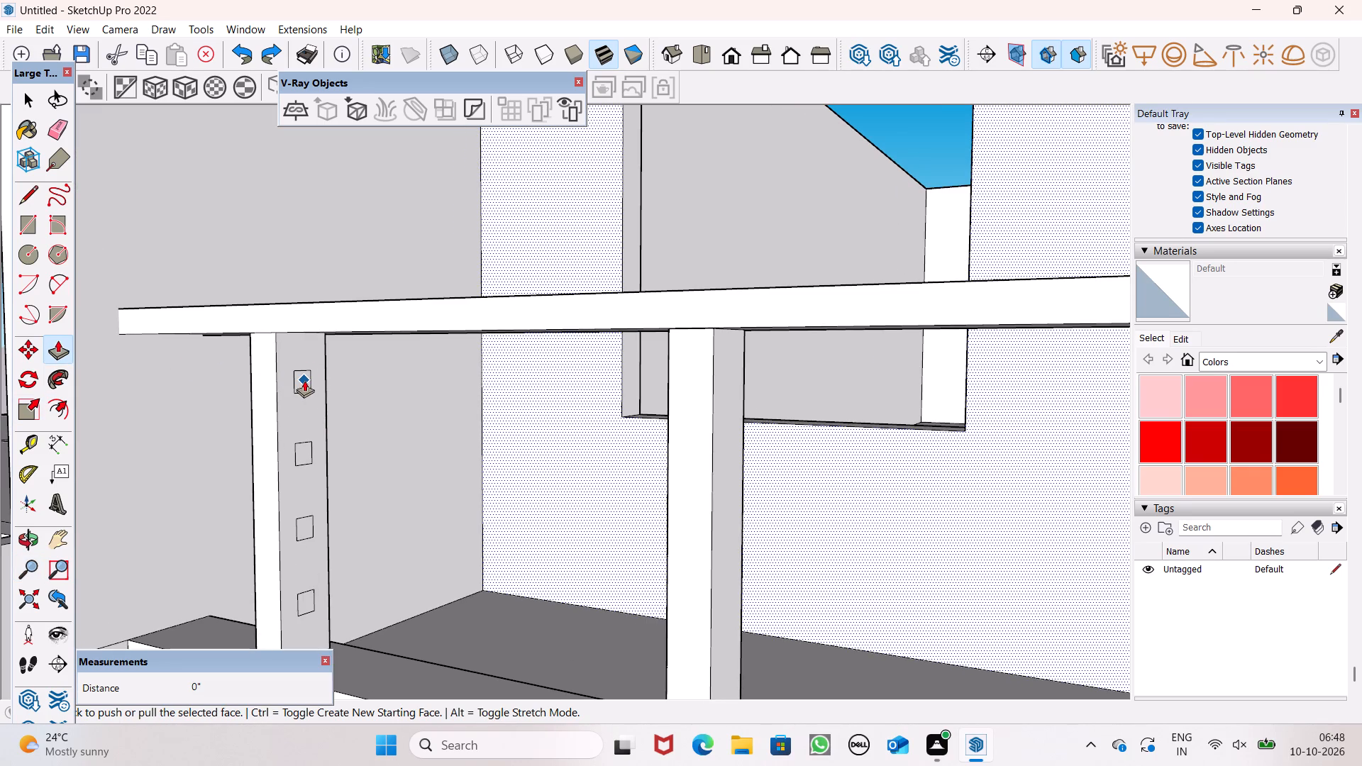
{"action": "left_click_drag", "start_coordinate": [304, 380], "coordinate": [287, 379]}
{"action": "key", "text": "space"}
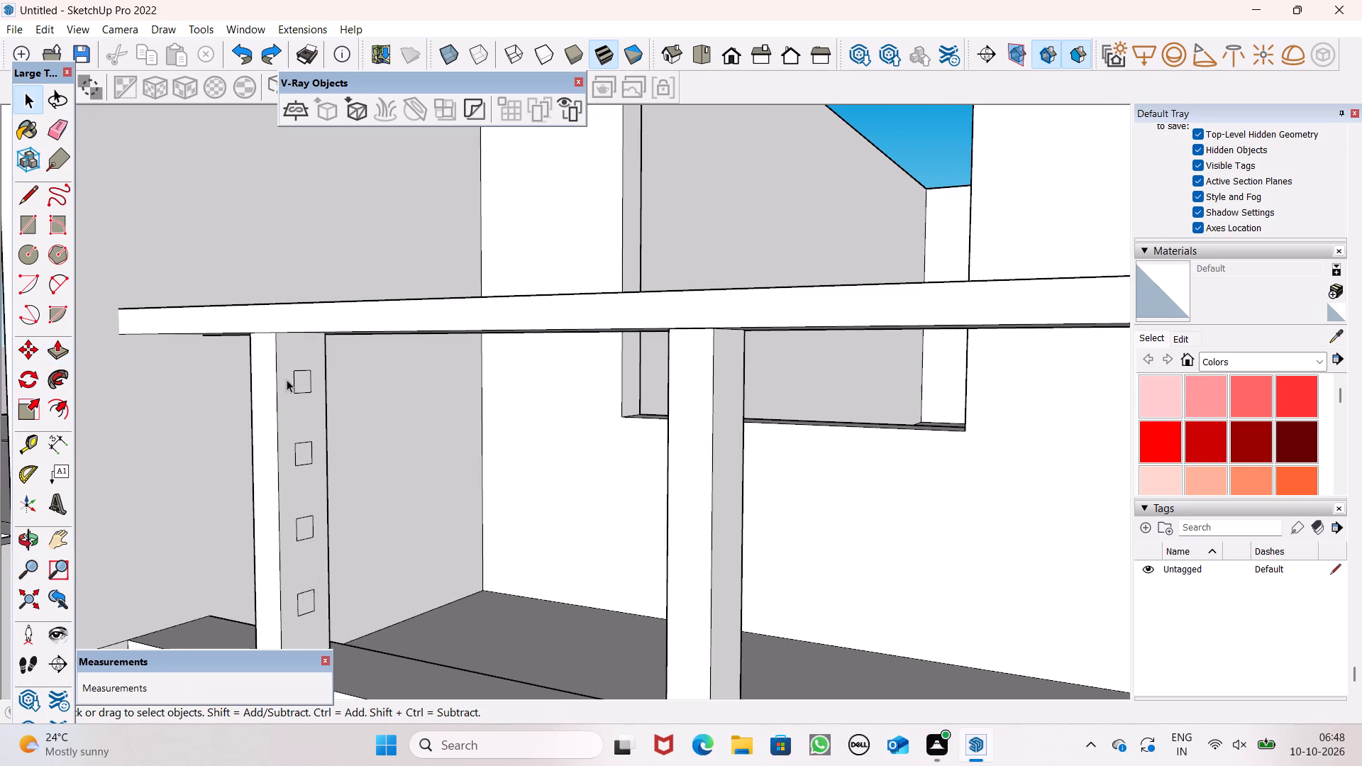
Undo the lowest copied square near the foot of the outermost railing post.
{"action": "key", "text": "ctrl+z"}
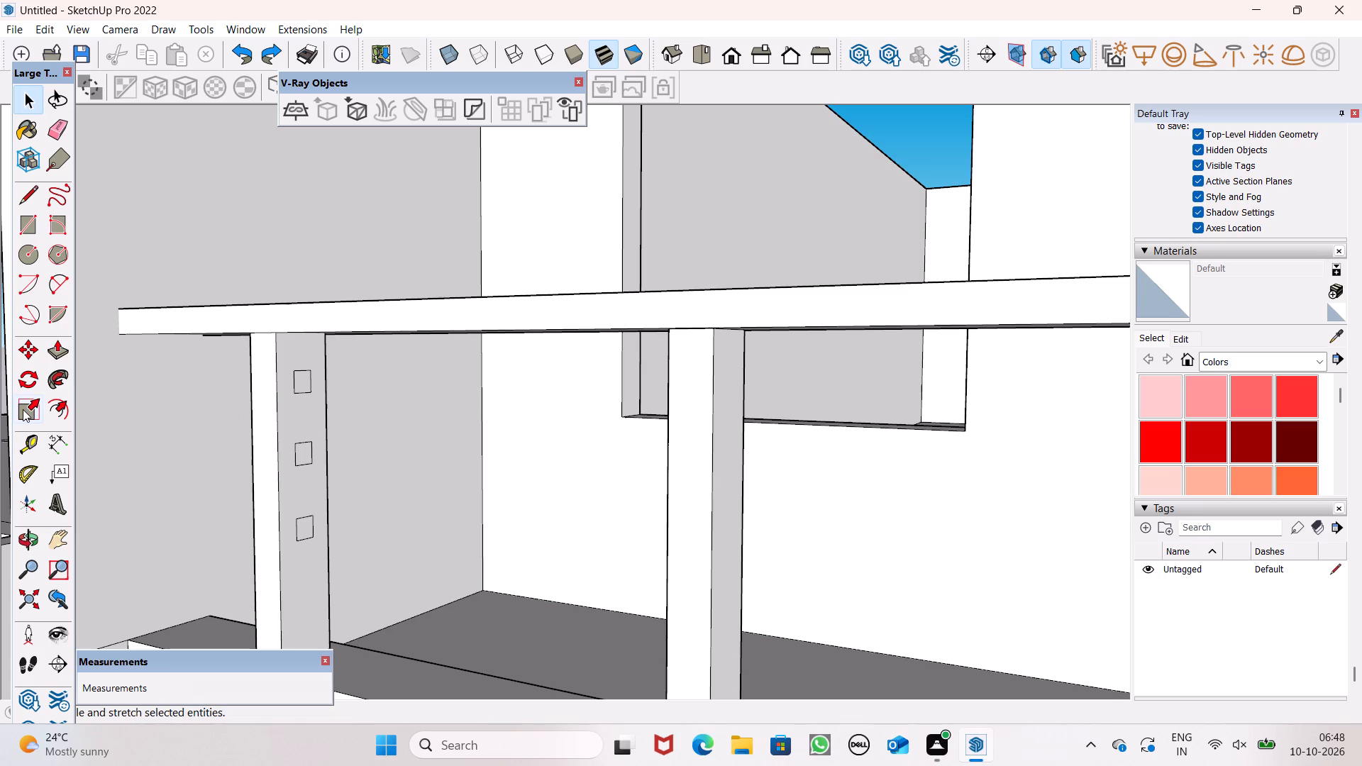
Copy the third square on the outermost railing post about 7 9/16" straight down toward the post's foot.
{"action": "scroll", "coordinate": [379, 448], "scroll_direction": "down", "scroll_amount": 4}
{"action": "middle_click_drag", "start_coordinate": [347, 529], "coordinate": [270, 534]}
{"action": "scroll", "coordinate": [270, 535], "scroll_direction": "up", "scroll_amount": 1}
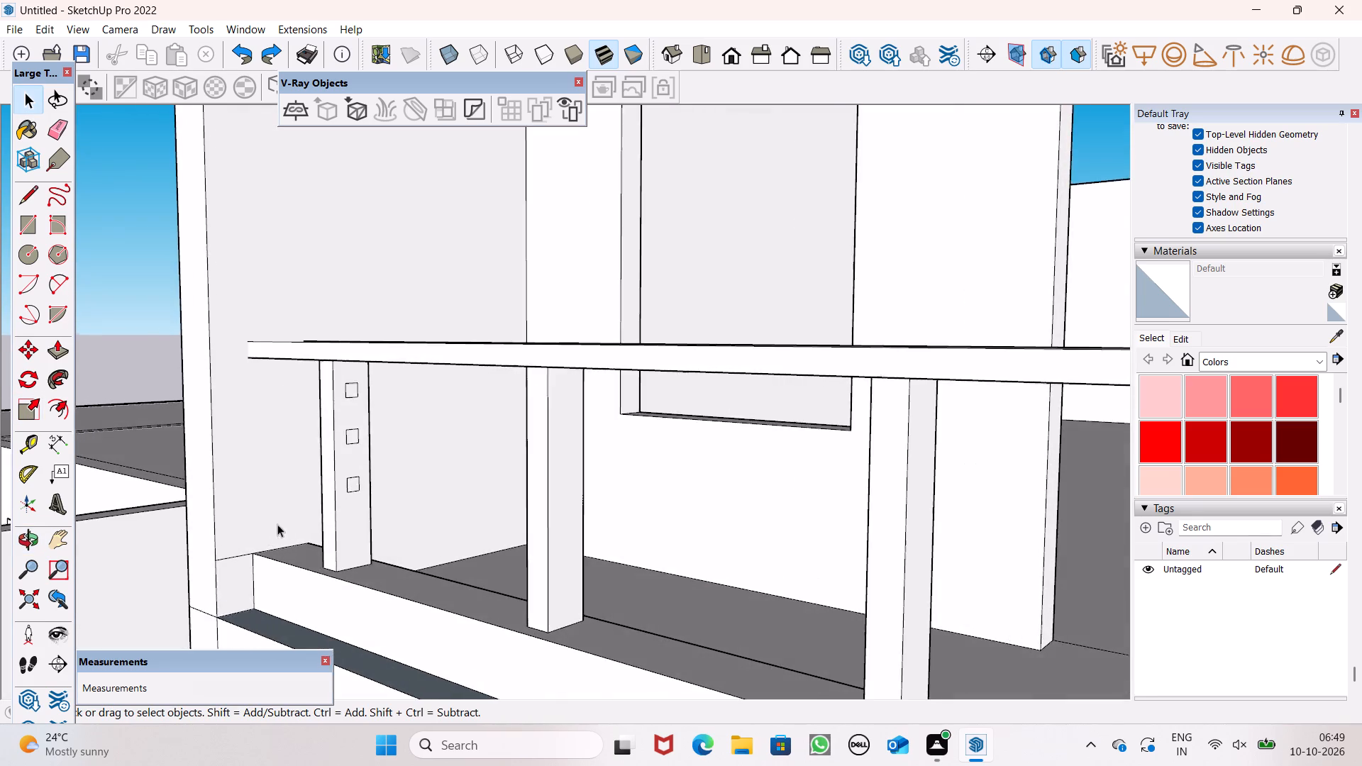
{"action": "scroll", "coordinate": [330, 514], "scroll_direction": "up", "scroll_amount": 7}
{"action": "double_click", "coordinate": [367, 455]}
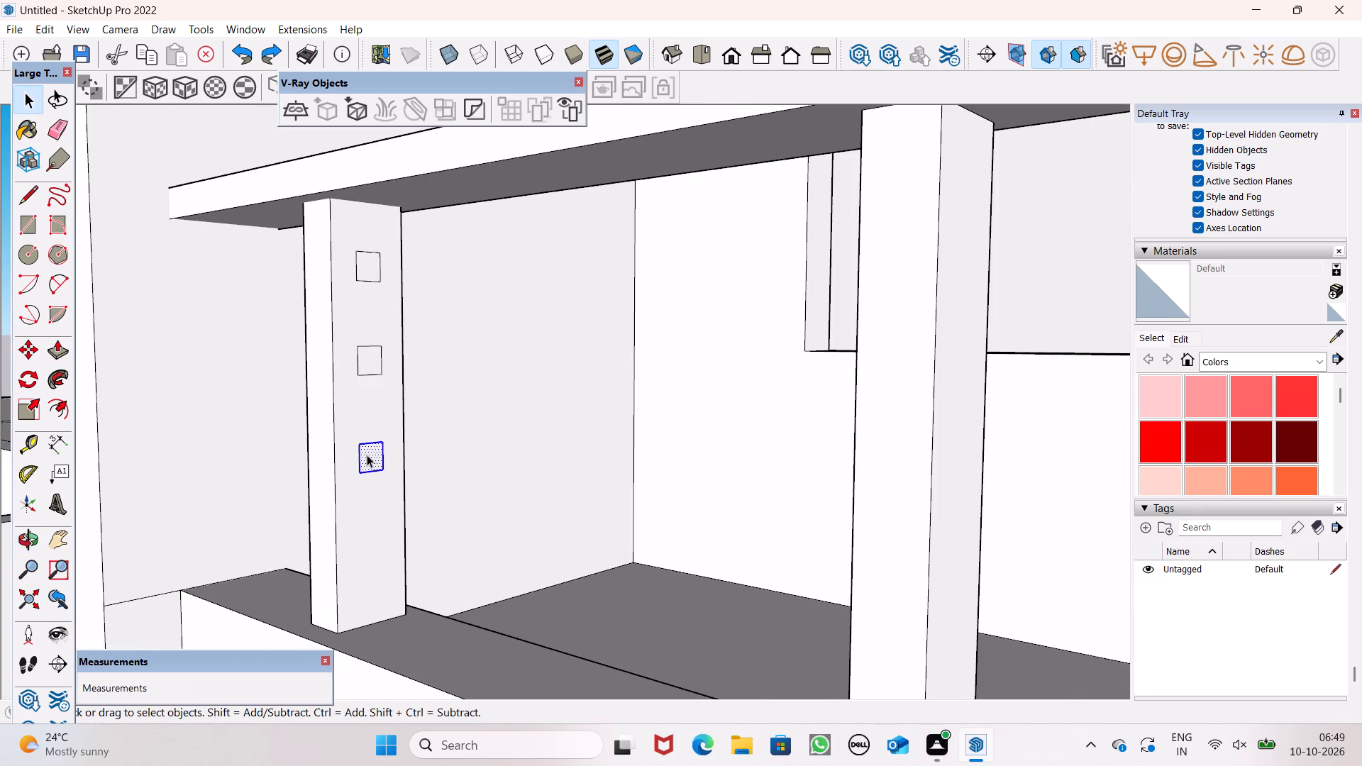
{"action": "key", "text": "m"}
{"action": "key", "text": "Return"}
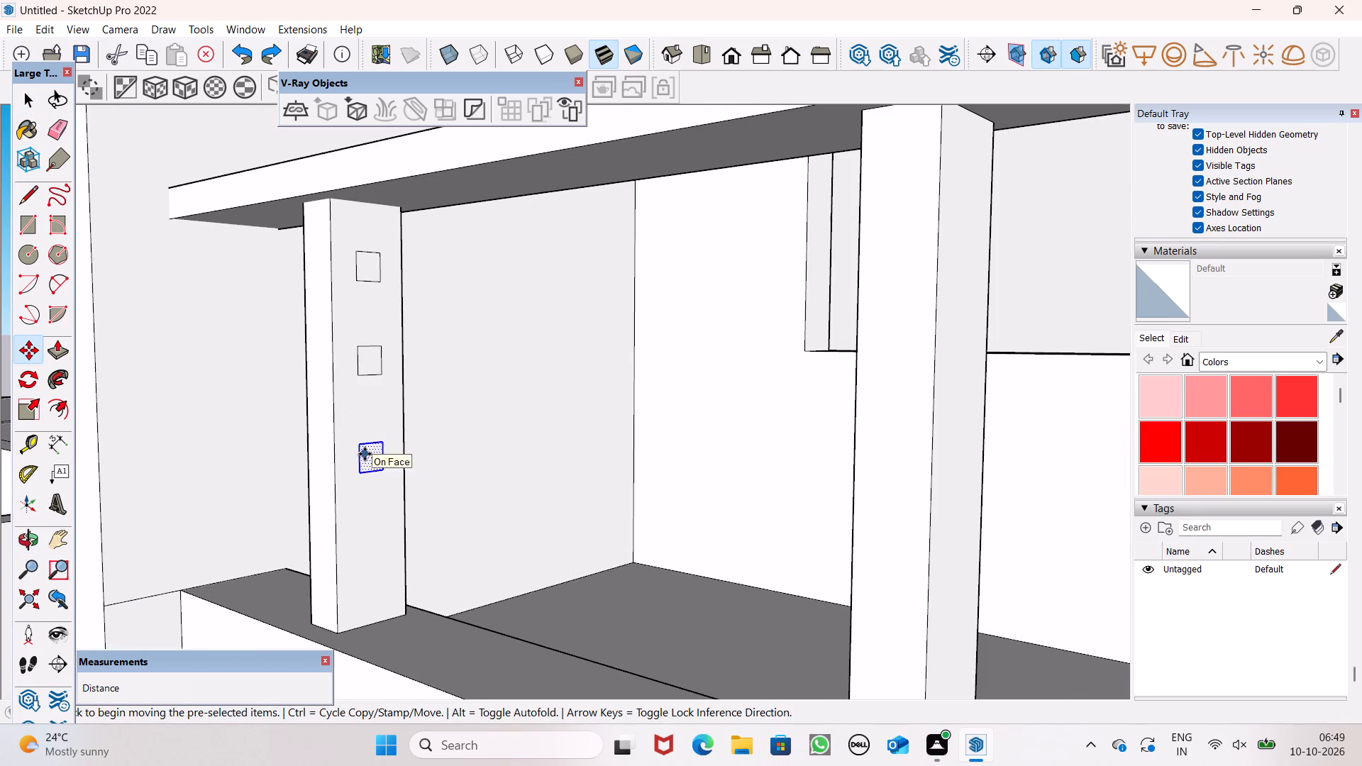
{"action": "left_click_drag", "start_coordinate": [370, 461], "coordinate": [381, 561]}
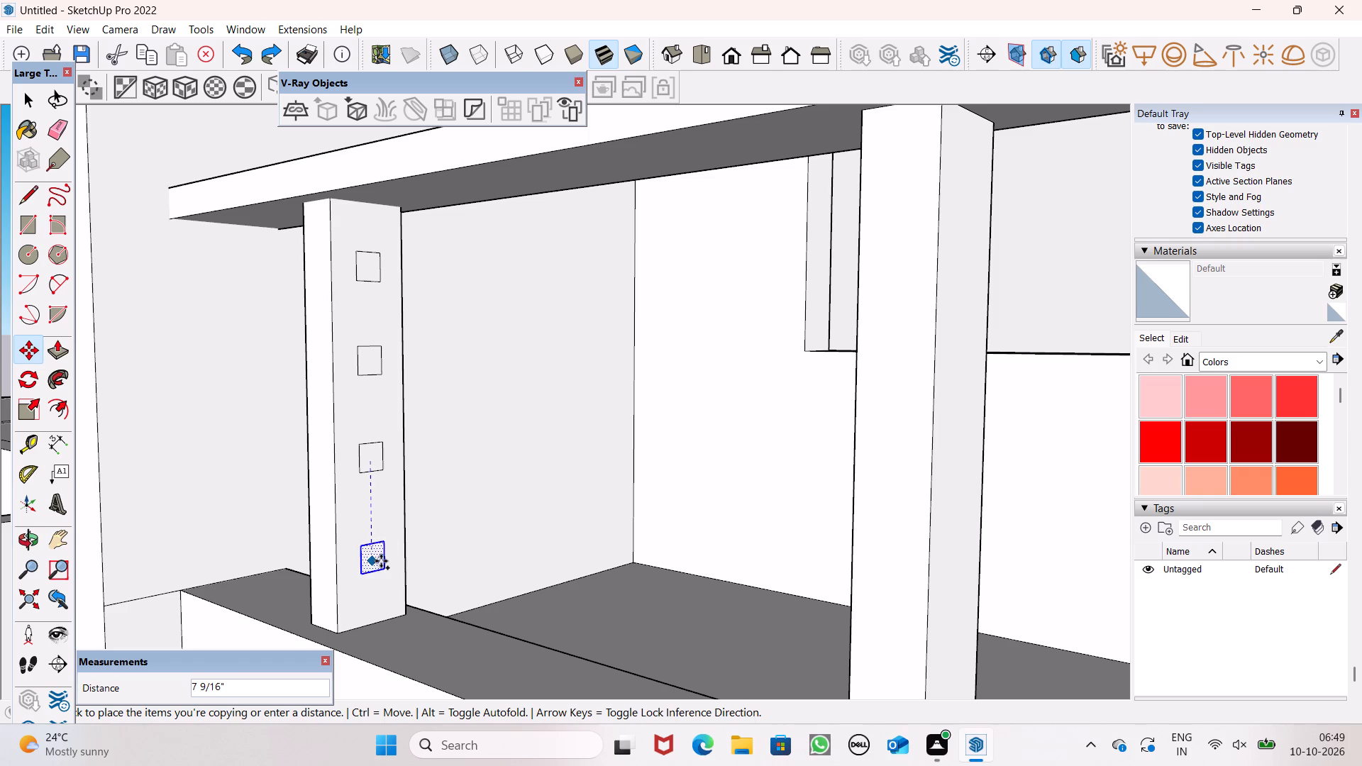
{"action": "left_click_drag", "start_coordinate": [381, 561], "coordinate": [380, 563]}
Nudge the lowest copied square into line beneath the three squares above it on the outermost post, and clear the selection.
{"action": "middle_click_drag", "start_coordinate": [521, 635], "coordinate": [362, 697]}
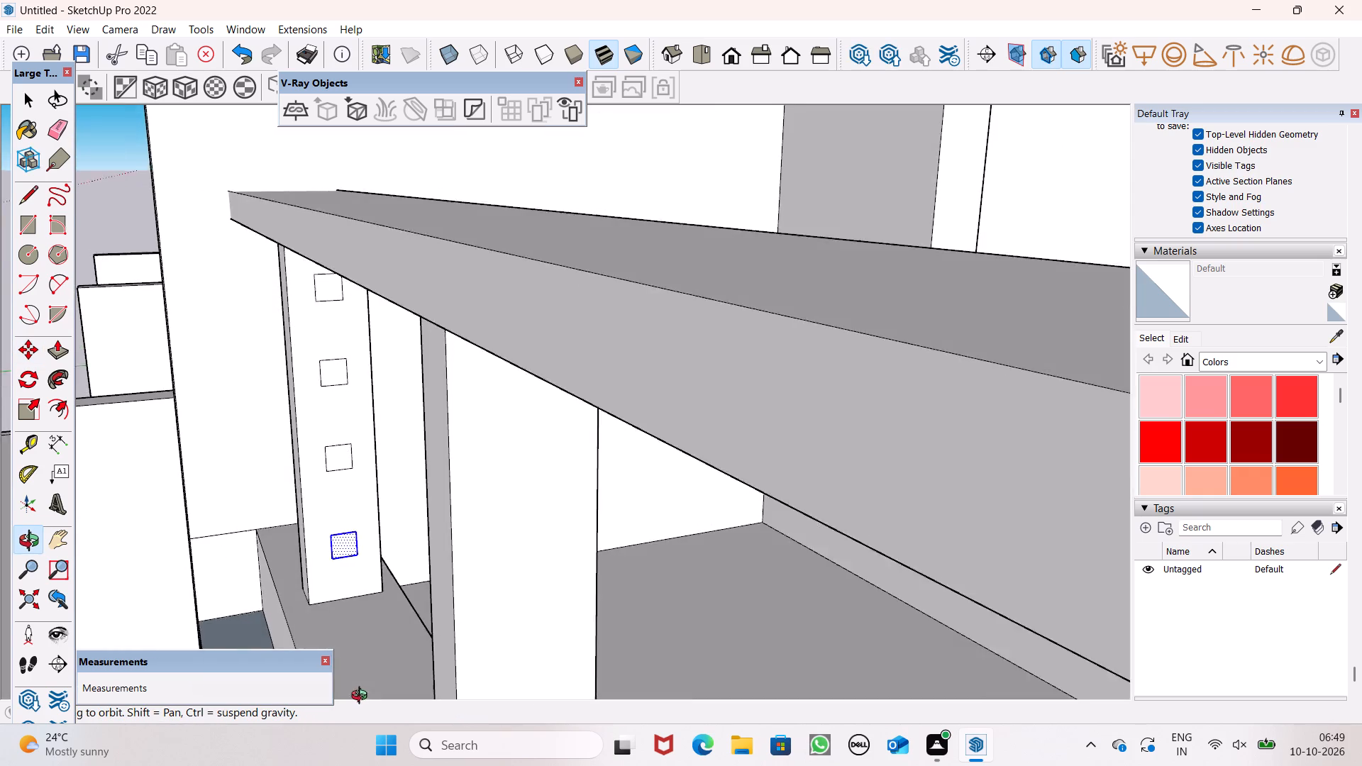
{"action": "middle_click_drag", "start_coordinate": [362, 697], "coordinate": [376, 645]}
{"action": "scroll", "coordinate": [355, 555], "scroll_direction": "up", "scroll_amount": 4}
{"action": "left_click_drag", "start_coordinate": [338, 540], "coordinate": [340, 528]}
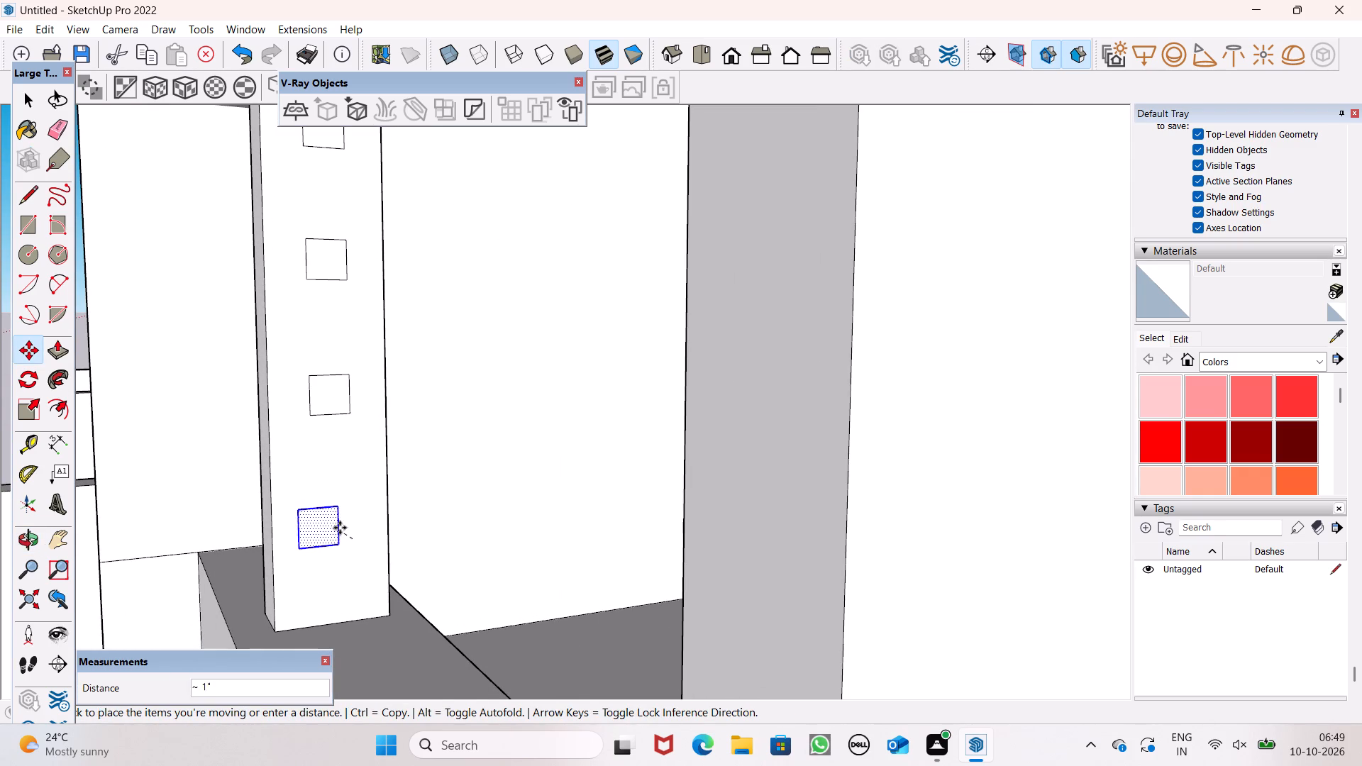
{"action": "left_click_drag", "start_coordinate": [340, 528], "coordinate": [360, 523]}
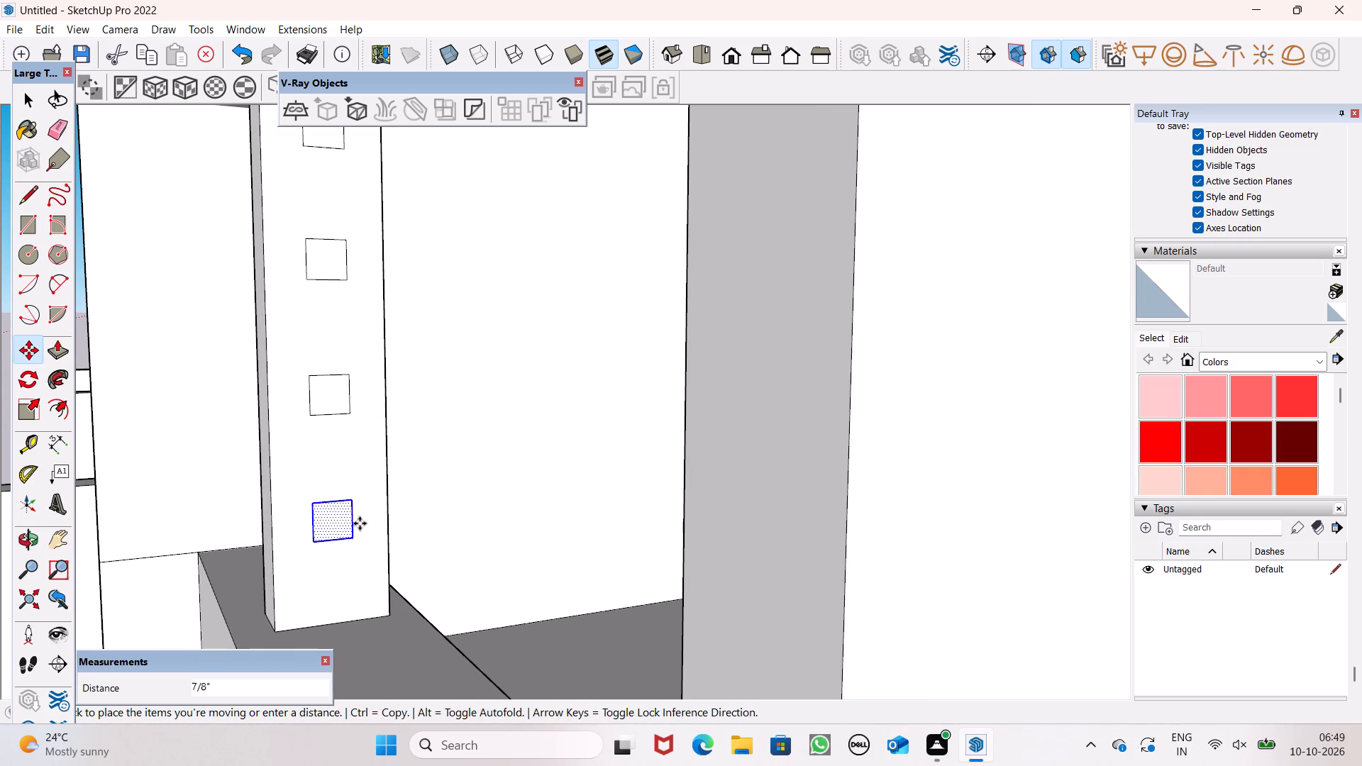
{"action": "left_click_drag", "start_coordinate": [360, 523], "coordinate": [362, 528]}
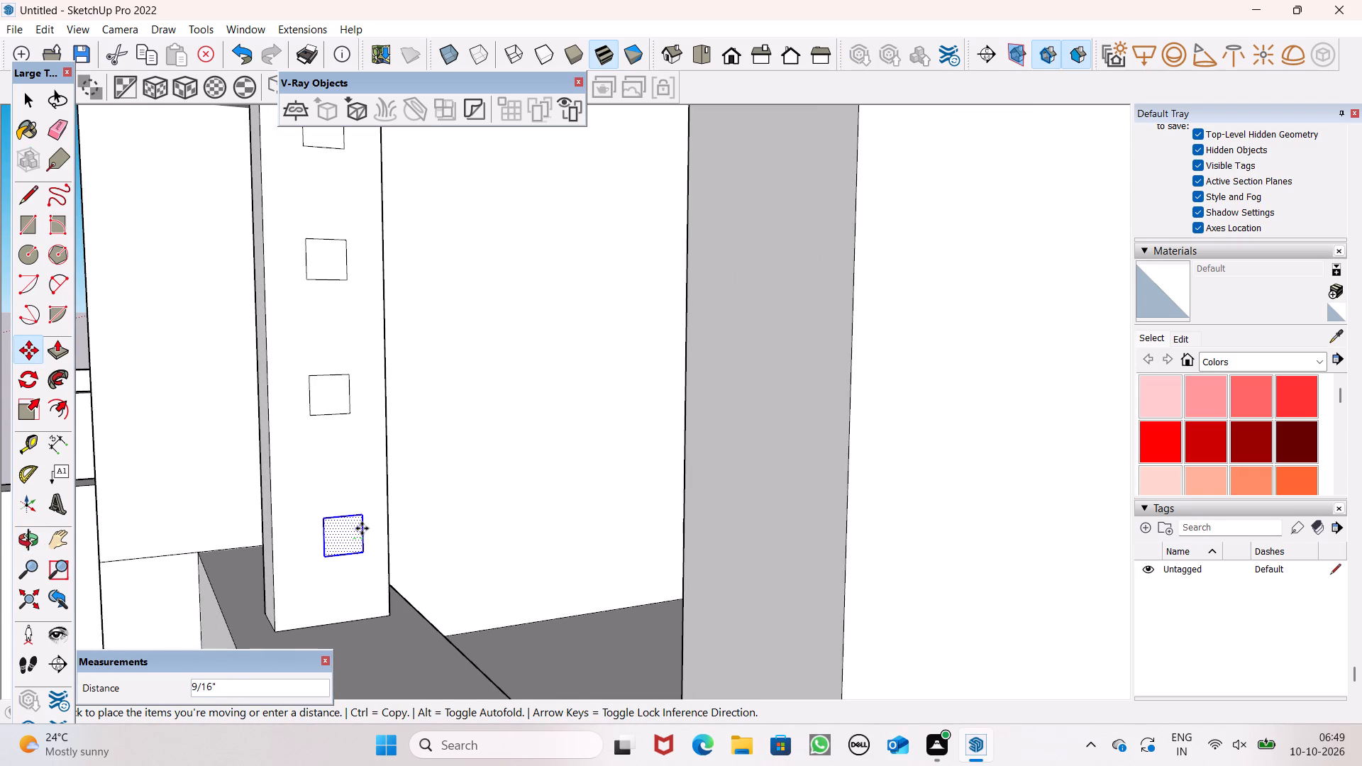
{"action": "left_click_drag", "start_coordinate": [362, 528], "coordinate": [356, 531]}
{"action": "scroll", "coordinate": [362, 538], "scroll_direction": "up", "scroll_amount": 1}
{"action": "scroll", "coordinate": [362, 538], "scroll_direction": "down", "scroll_amount": 2}
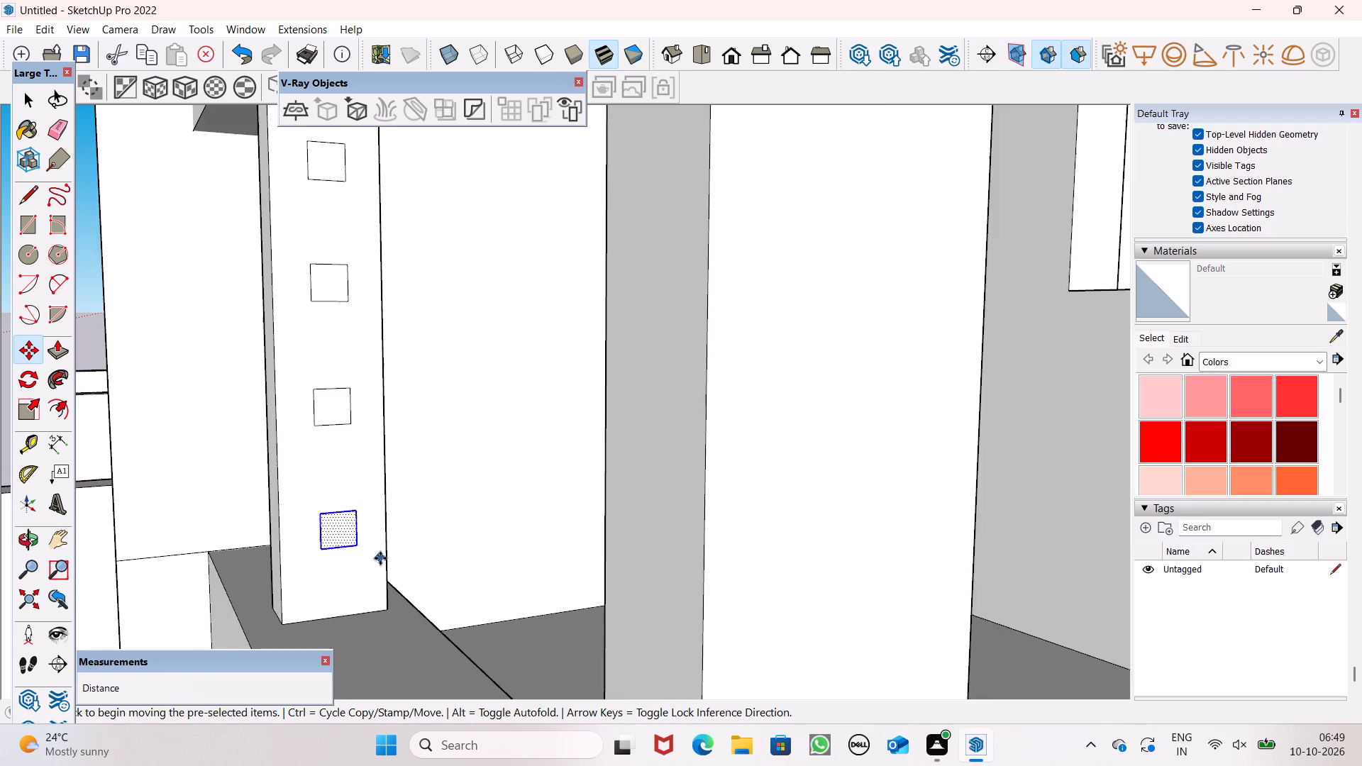
{"action": "middle_click_drag", "start_coordinate": [382, 565], "coordinate": [340, 582]}
{"action": "key", "text": "space"}
{"action": "key", "text": "space"}
{"action": "middle_click_drag", "start_coordinate": [294, 546], "coordinate": [349, 565]}
{"action": "scroll", "coordinate": [360, 547], "scroll_direction": "down", "scroll_amount": 7}
{"action": "left_click", "coordinate": [152, 228]}
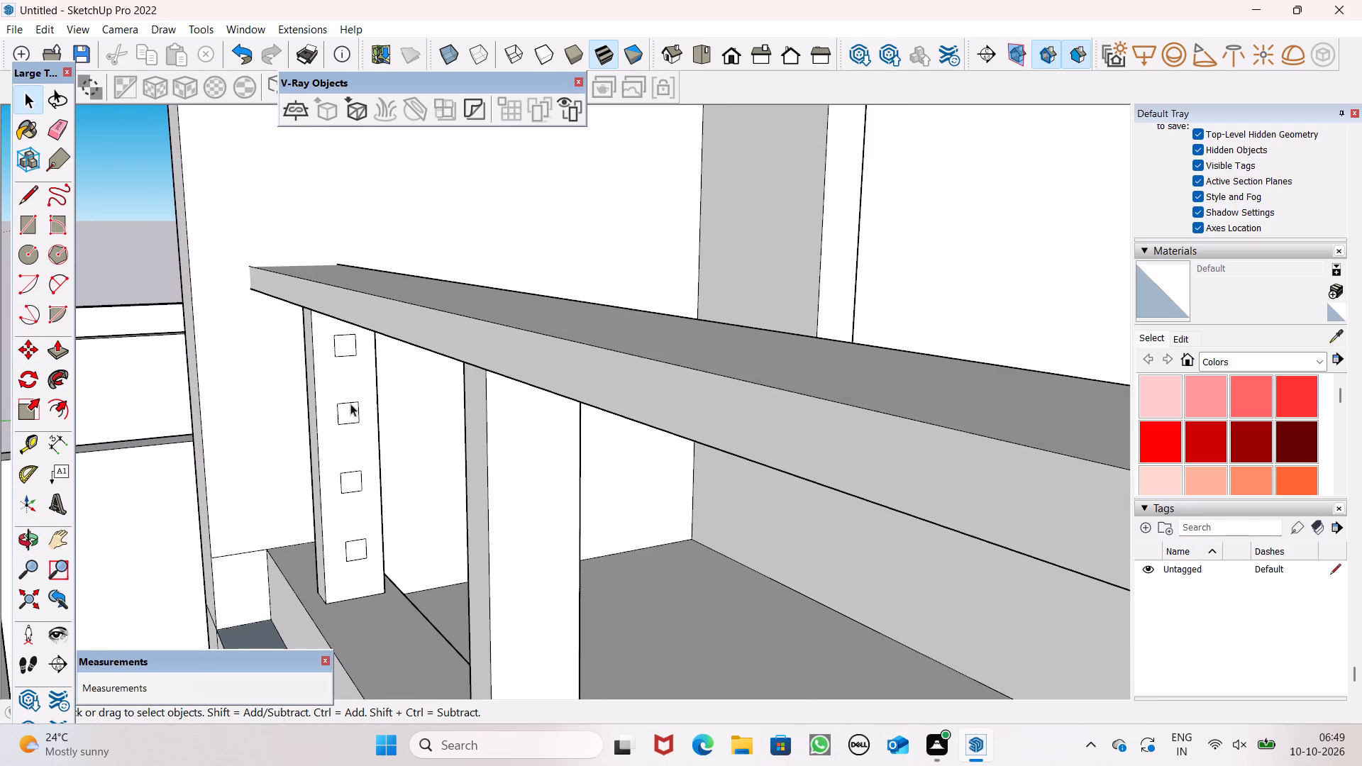
{"action": "scroll", "coordinate": [353, 404], "scroll_direction": "down", "scroll_amount": 4}
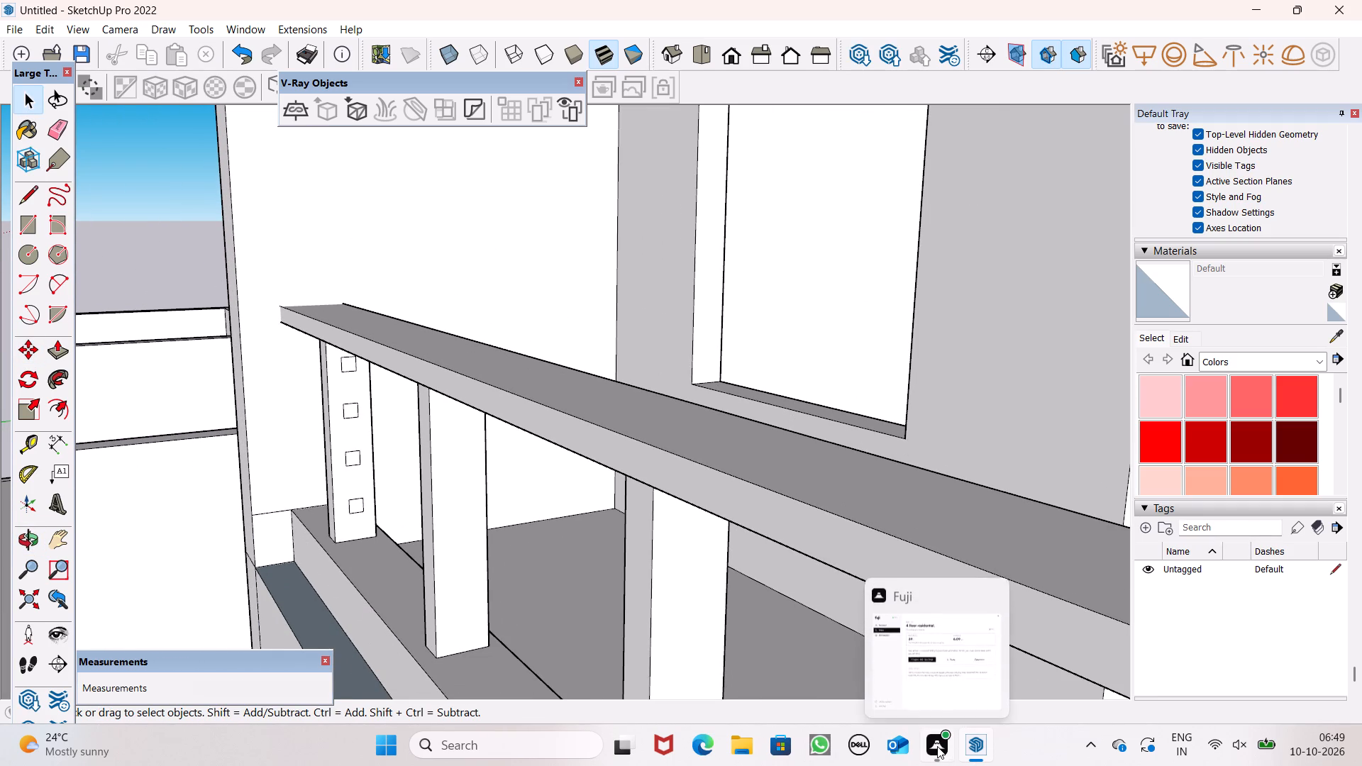
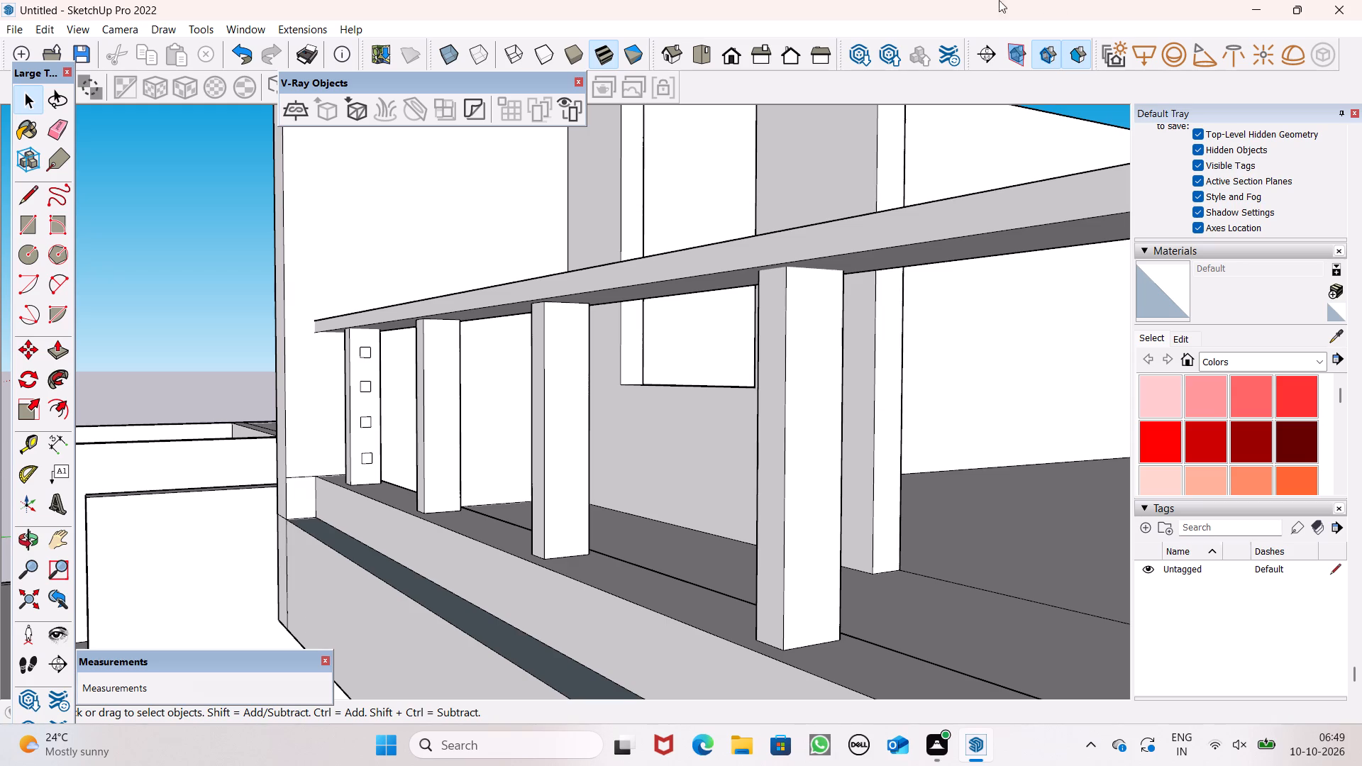
Push the top square on the first railing post through to the side wall as a rail about 1' 7 13/16" long.
{"action": "left_click", "coordinate": [62, 352]}
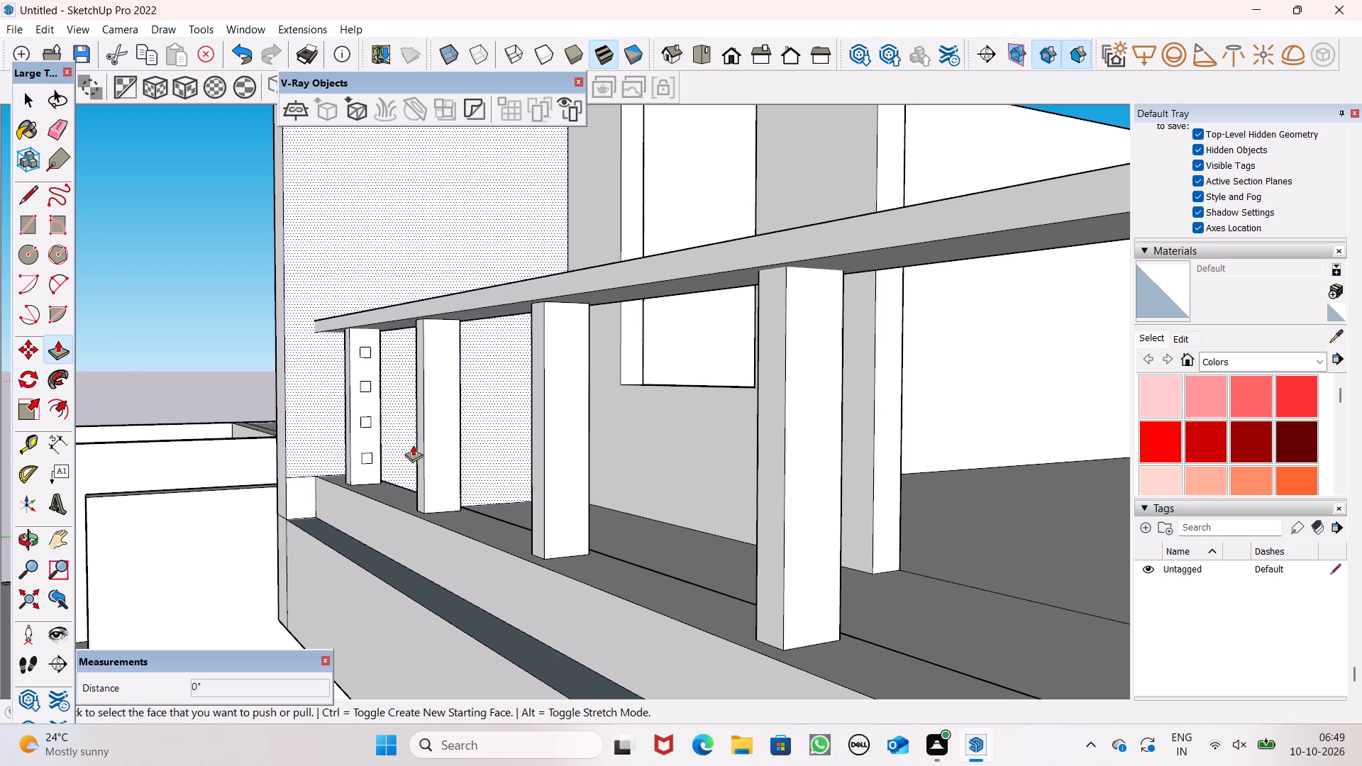
{"action": "middle_click_drag", "start_coordinate": [413, 453], "coordinate": [589, 499]}
{"action": "scroll", "coordinate": [353, 333], "scroll_direction": "up", "scroll_amount": 5}
{"action": "scroll", "coordinate": [238, 362], "scroll_direction": "up", "scroll_amount": 5}
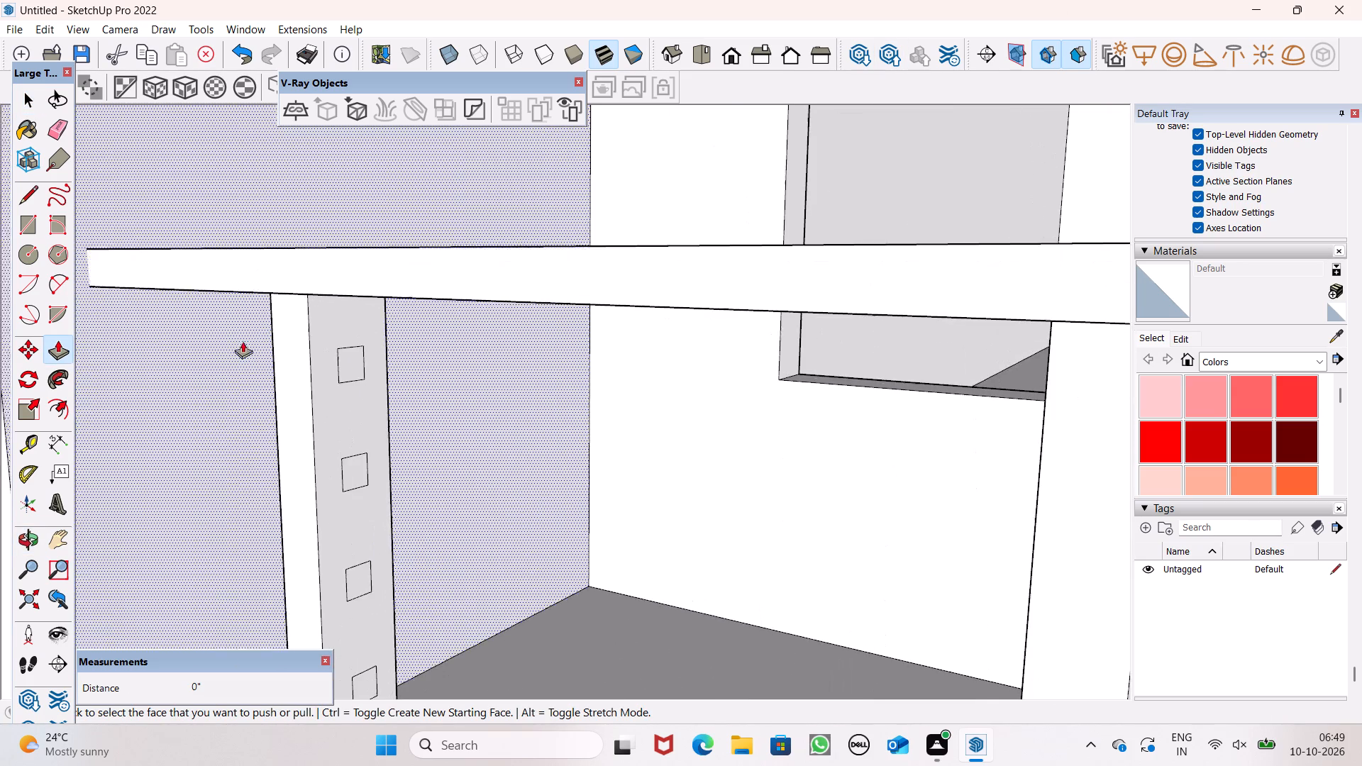
{"action": "scroll", "coordinate": [283, 331], "scroll_direction": "down", "scroll_amount": 4}
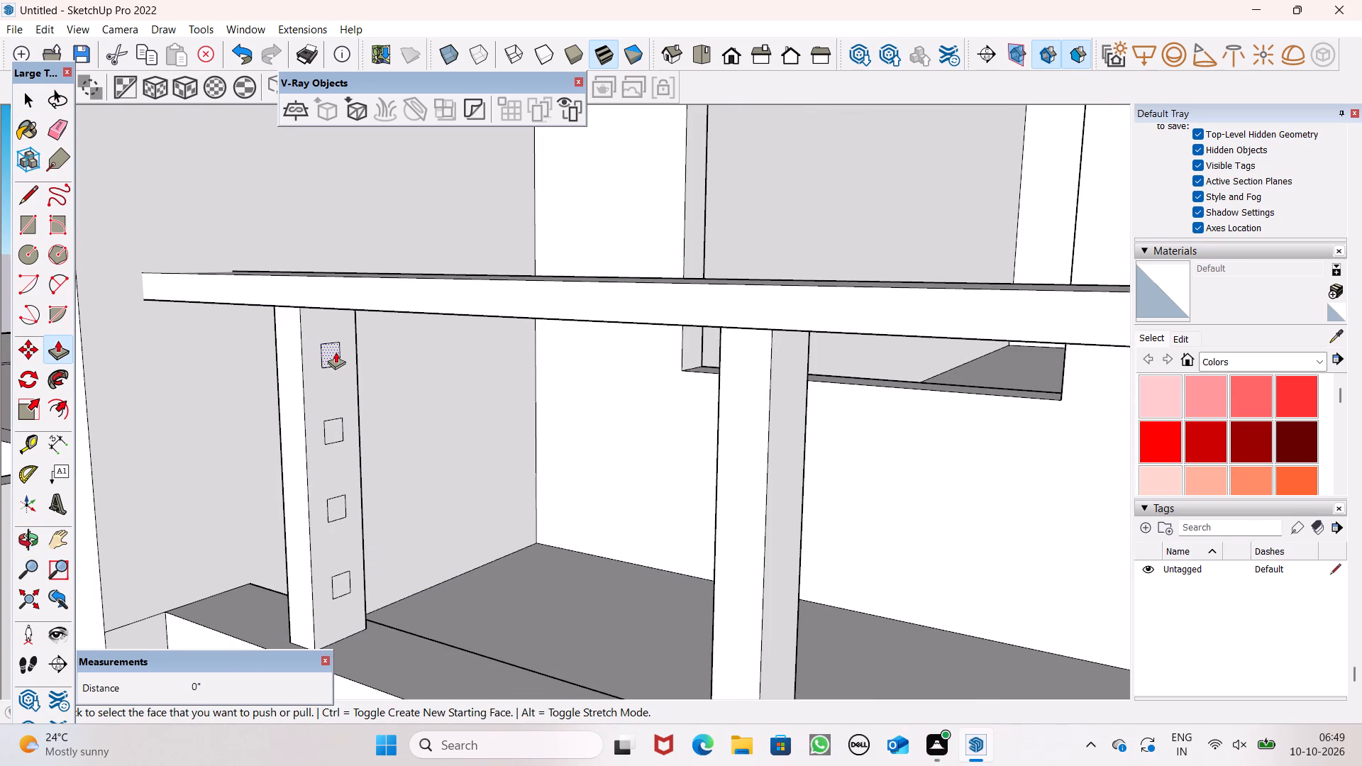
{"action": "left_click_drag", "start_coordinate": [336, 352], "coordinate": [275, 342]}
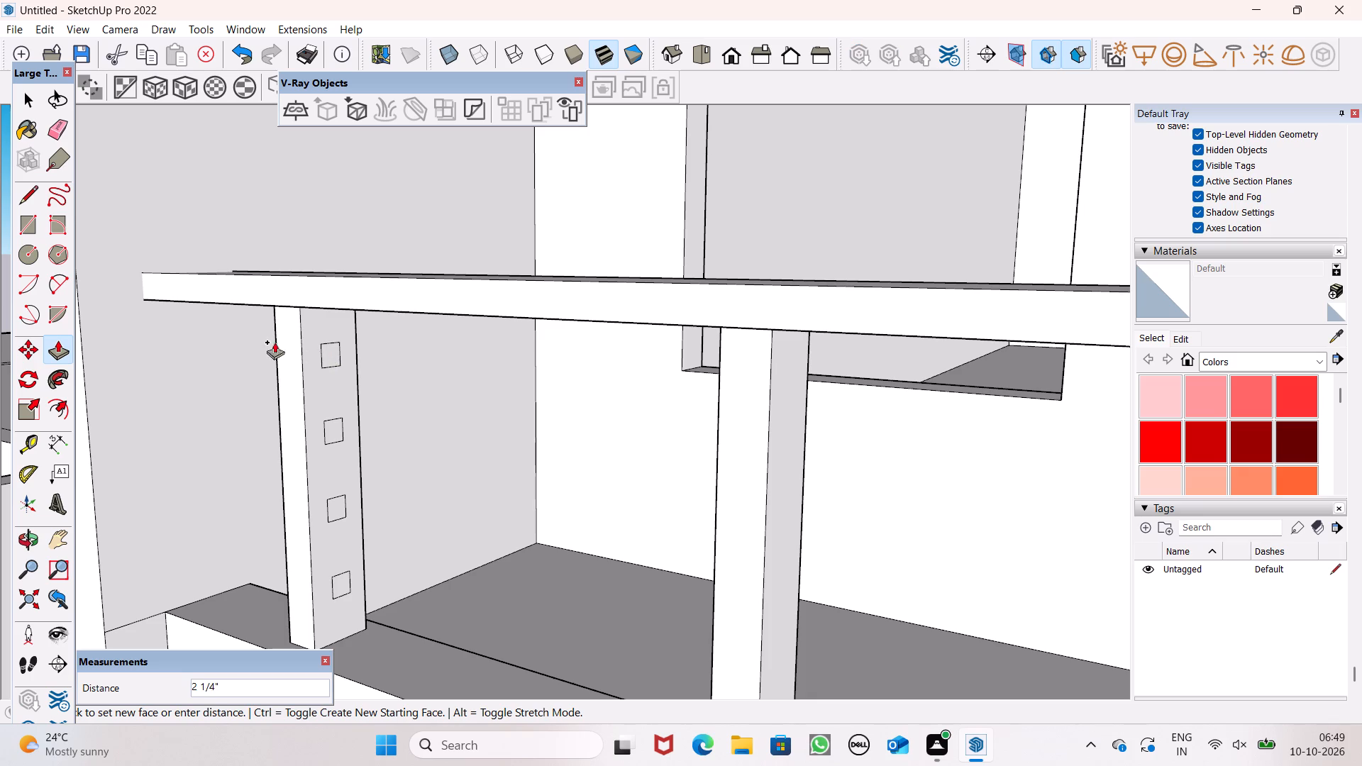
{"action": "left_click_drag", "start_coordinate": [275, 342], "coordinate": [187, 327]}
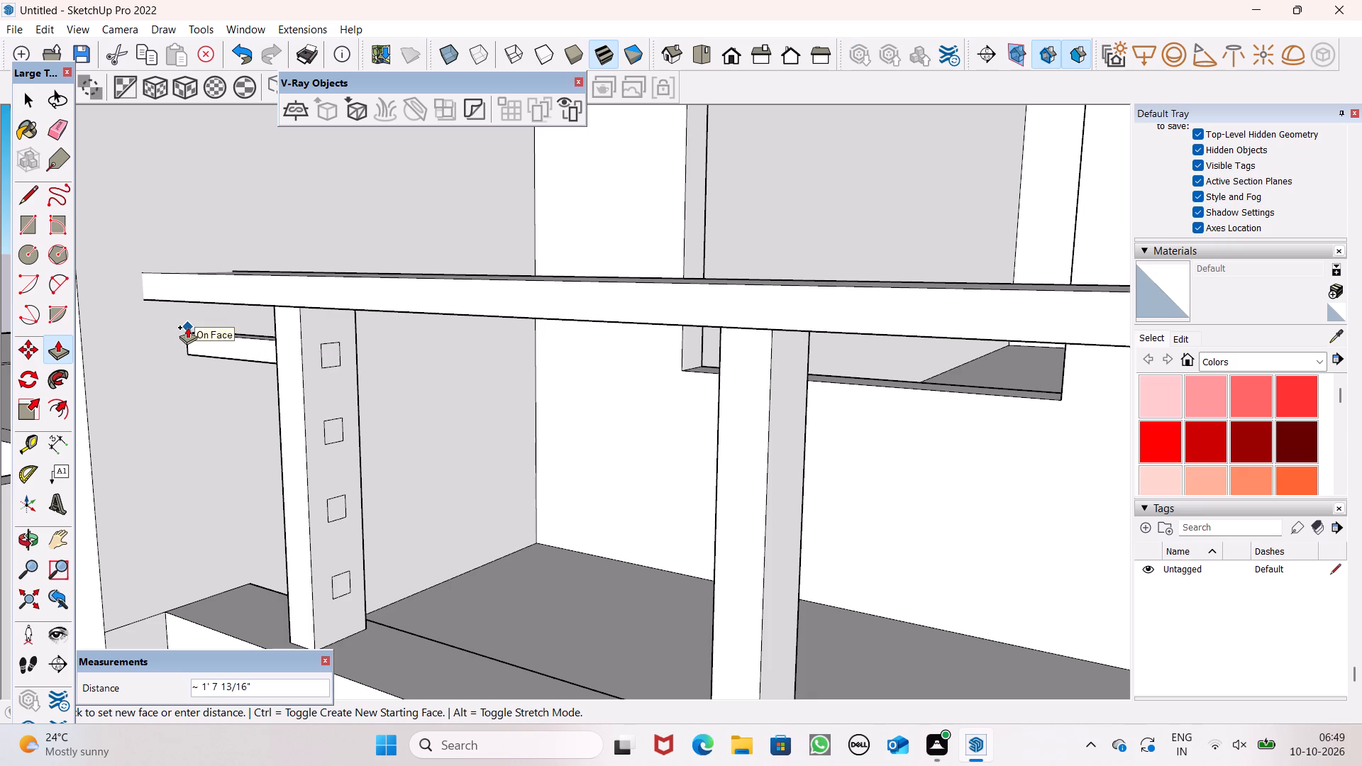
{"action": "left_click_drag", "start_coordinate": [187, 327], "coordinate": [199, 328]}
Push the second square from the top of the first post through to the side wall, about 1' 7 13/16".
{"action": "scroll", "coordinate": [355, 384], "scroll_direction": "down", "scroll_amount": 3}
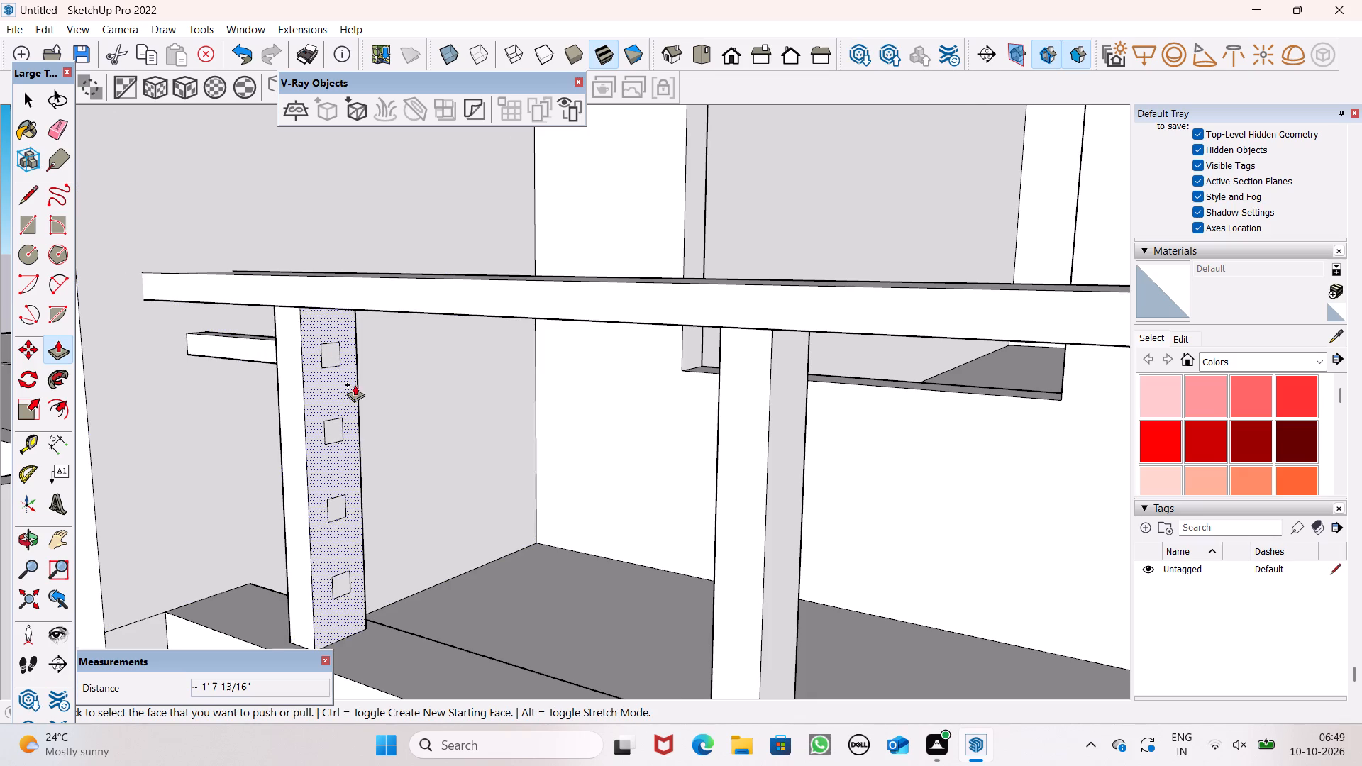
{"action": "scroll", "coordinate": [355, 384], "scroll_direction": "down", "scroll_amount": 5}
{"action": "middle_click_drag", "start_coordinate": [382, 413], "coordinate": [477, 440]}
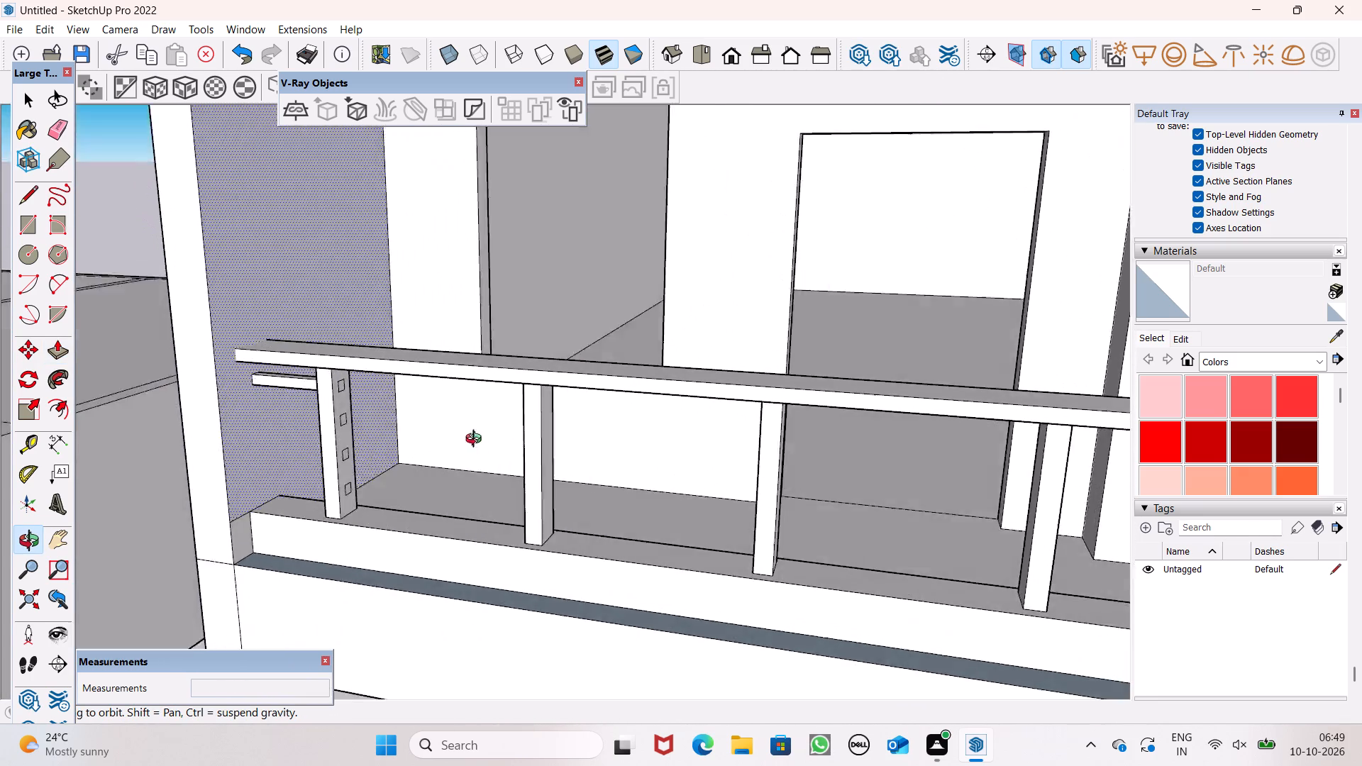
{"action": "scroll", "coordinate": [464, 438], "scroll_direction": "up", "scroll_amount": 1}
{"action": "middle_click_drag", "start_coordinate": [477, 440], "coordinate": [440, 436]}
{"action": "scroll", "coordinate": [303, 392], "scroll_direction": "up", "scroll_amount": 10}
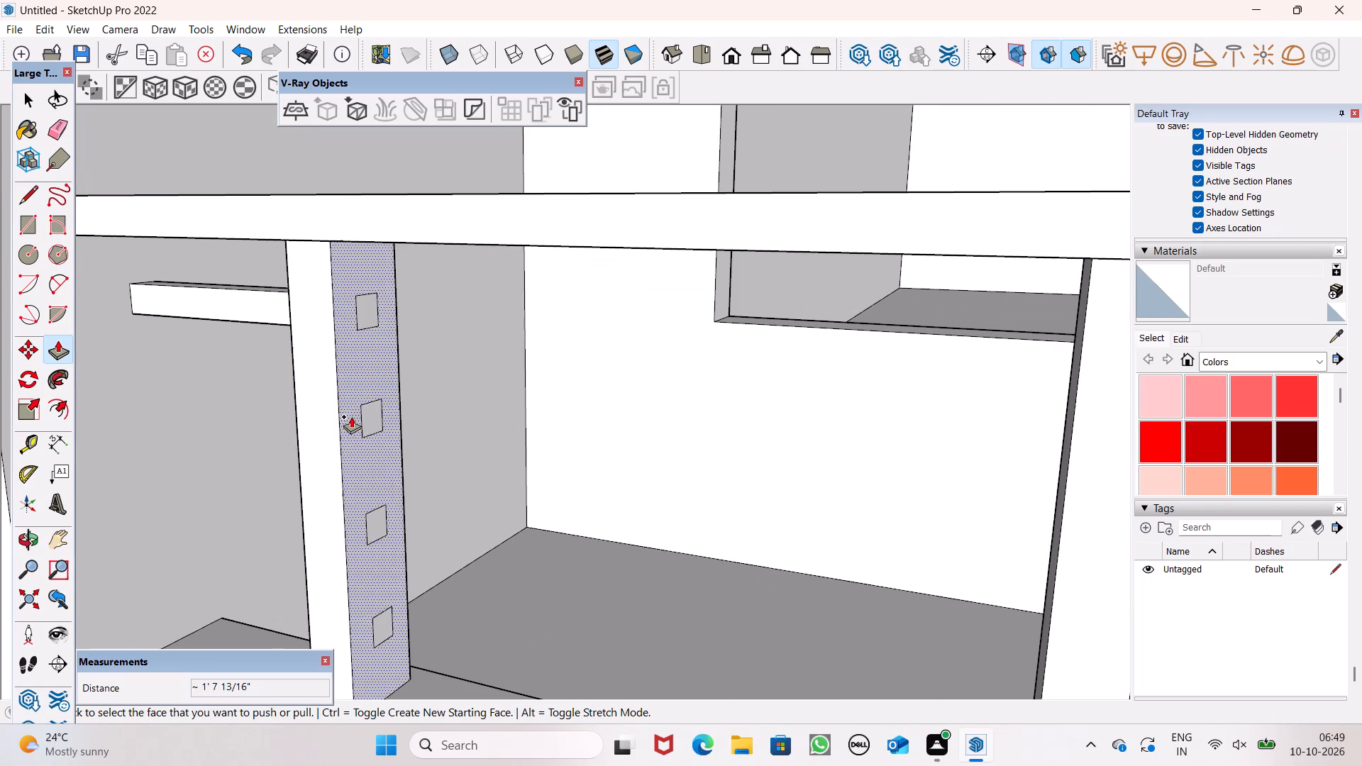
{"action": "left_click_drag", "start_coordinate": [372, 420], "coordinate": [275, 428]}
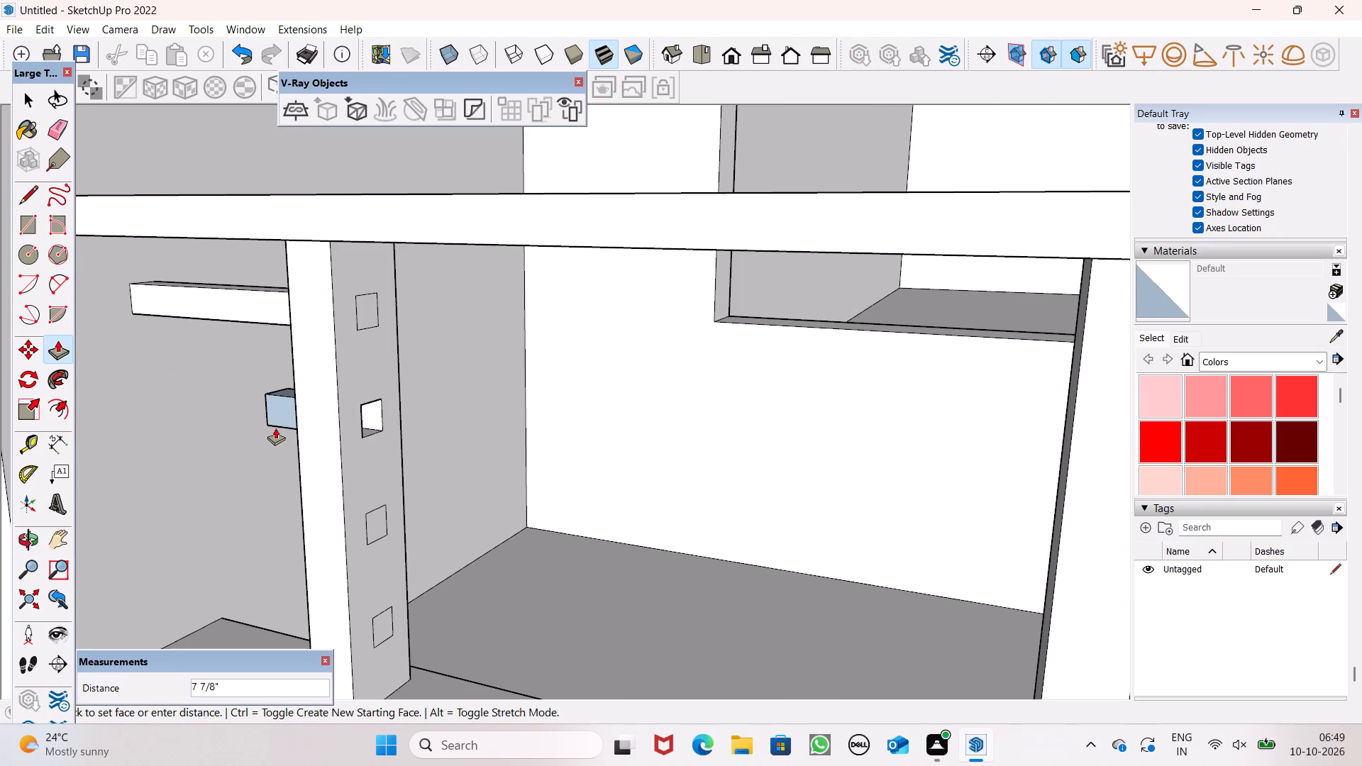
{"action": "left_click_drag", "start_coordinate": [275, 428], "coordinate": [132, 400]}
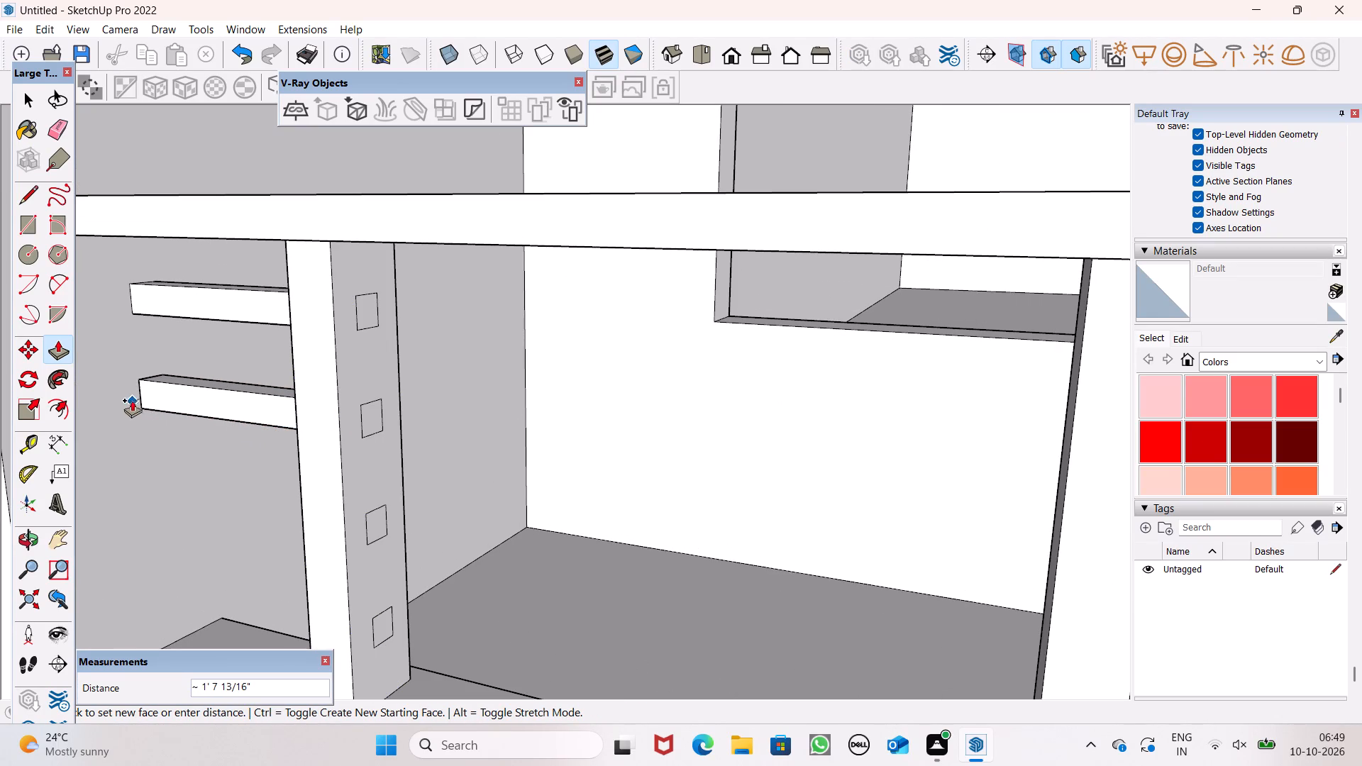
{"action": "left_click_drag", "start_coordinate": [132, 400], "coordinate": [133, 313]}
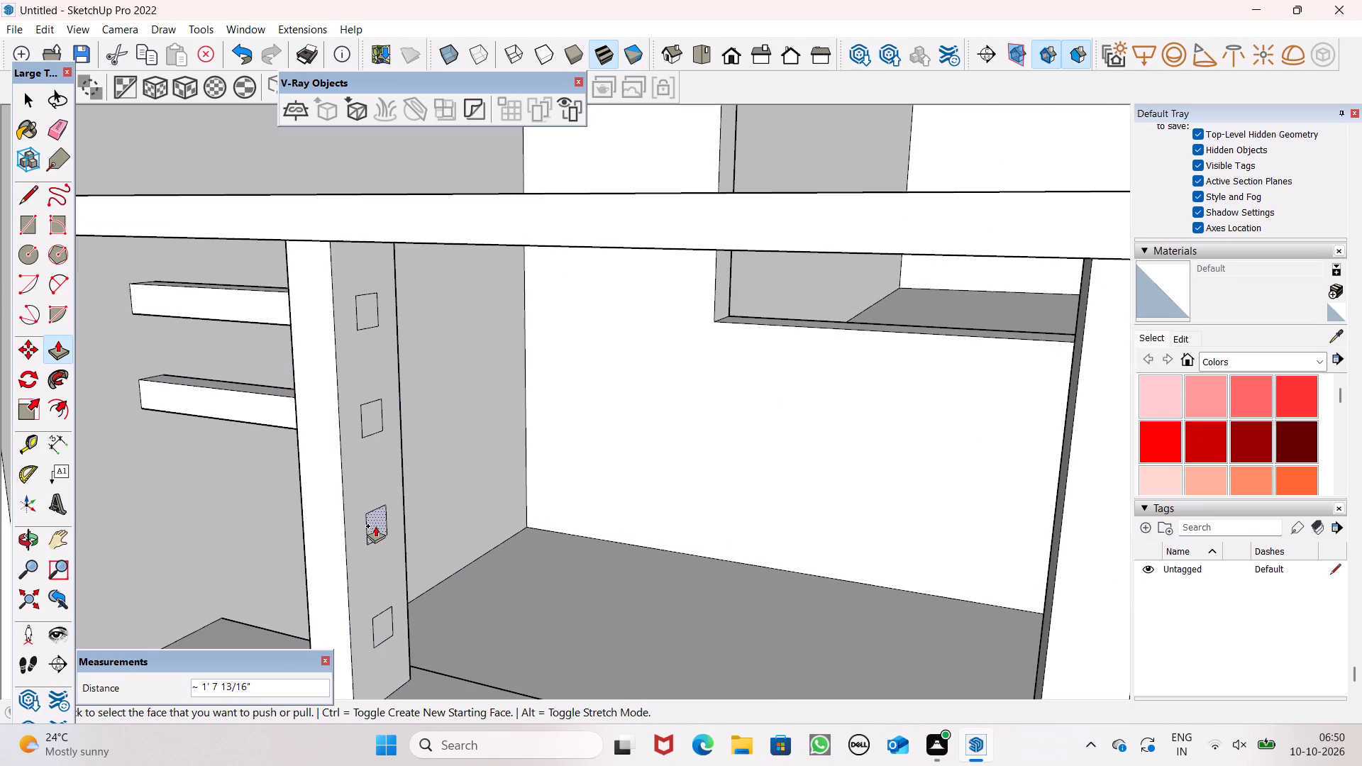
Push the two lowest squares on the first post through to the side wall, each about 1' 7 13/16".
{"action": "left_click_drag", "start_coordinate": [379, 526], "coordinate": [148, 454]}
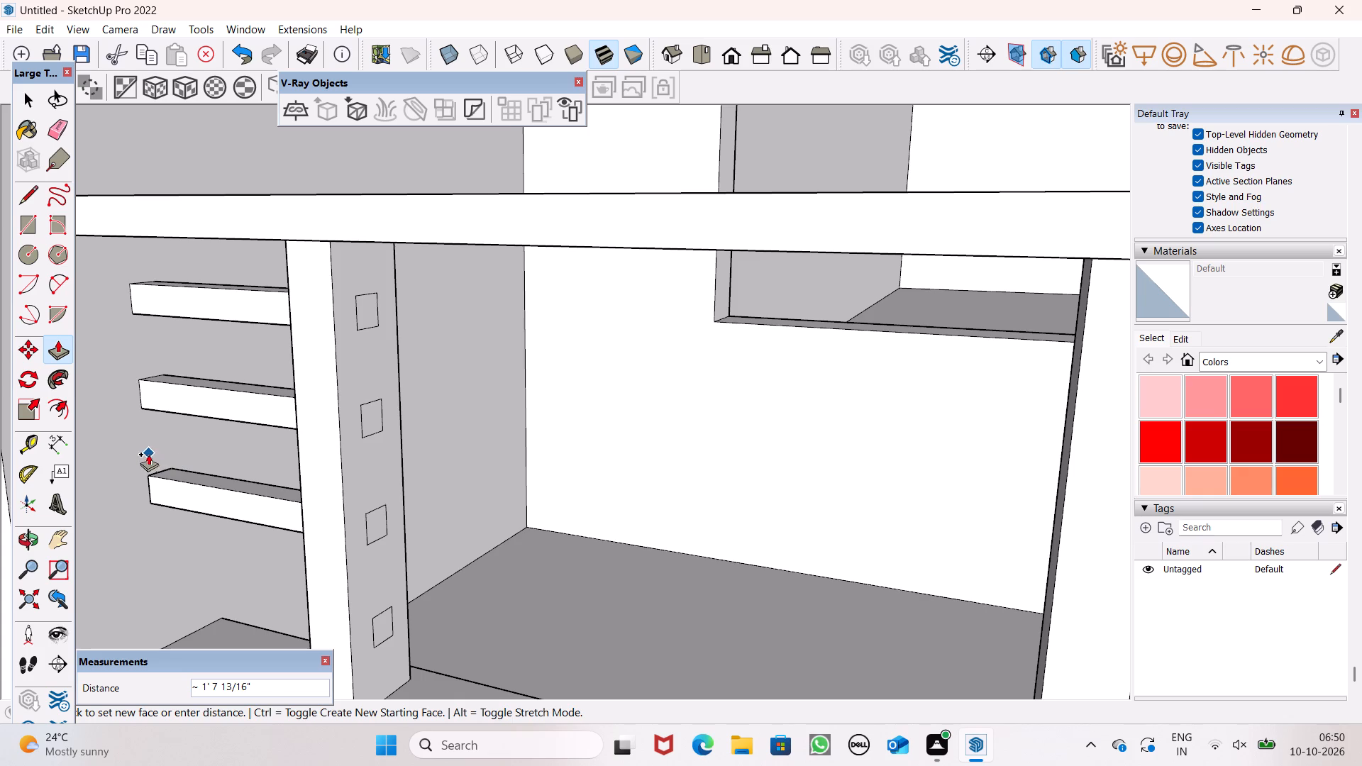
{"action": "left_click_drag", "start_coordinate": [148, 454], "coordinate": [147, 449]}
{"action": "scroll", "coordinate": [366, 447], "scroll_direction": "down", "scroll_amount": 4}
{"action": "scroll", "coordinate": [353, 558], "scroll_direction": "up", "scroll_amount": 4}
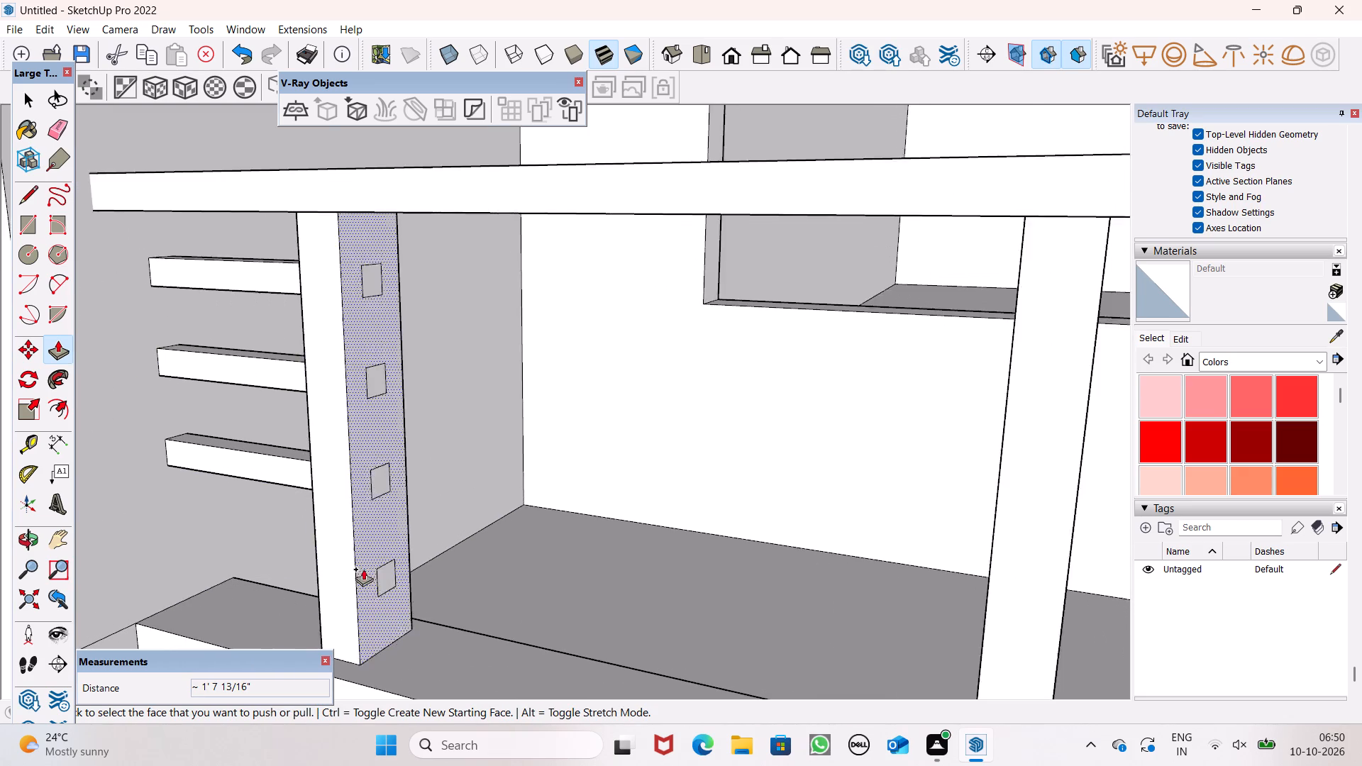
{"action": "left_click_drag", "start_coordinate": [387, 577], "coordinate": [201, 523]}
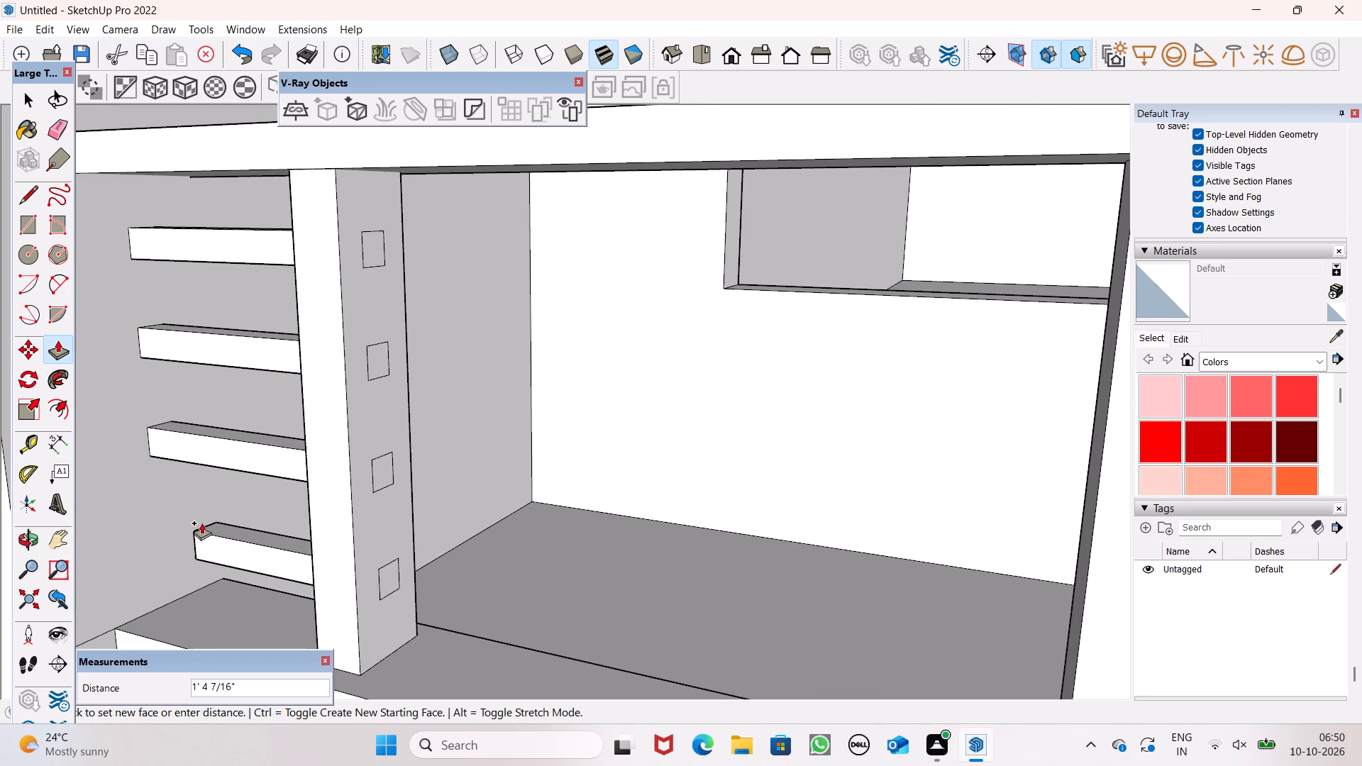
{"action": "left_click_drag", "start_coordinate": [201, 523], "coordinate": [164, 494]}
Examine the four short rails between the first post and the side wall, especially their ends at the wall.
{"action": "scroll", "coordinate": [154, 418], "scroll_direction": "down", "scroll_amount": 5}
{"action": "middle_click_drag", "start_coordinate": [165, 496], "coordinate": [292, 465]}
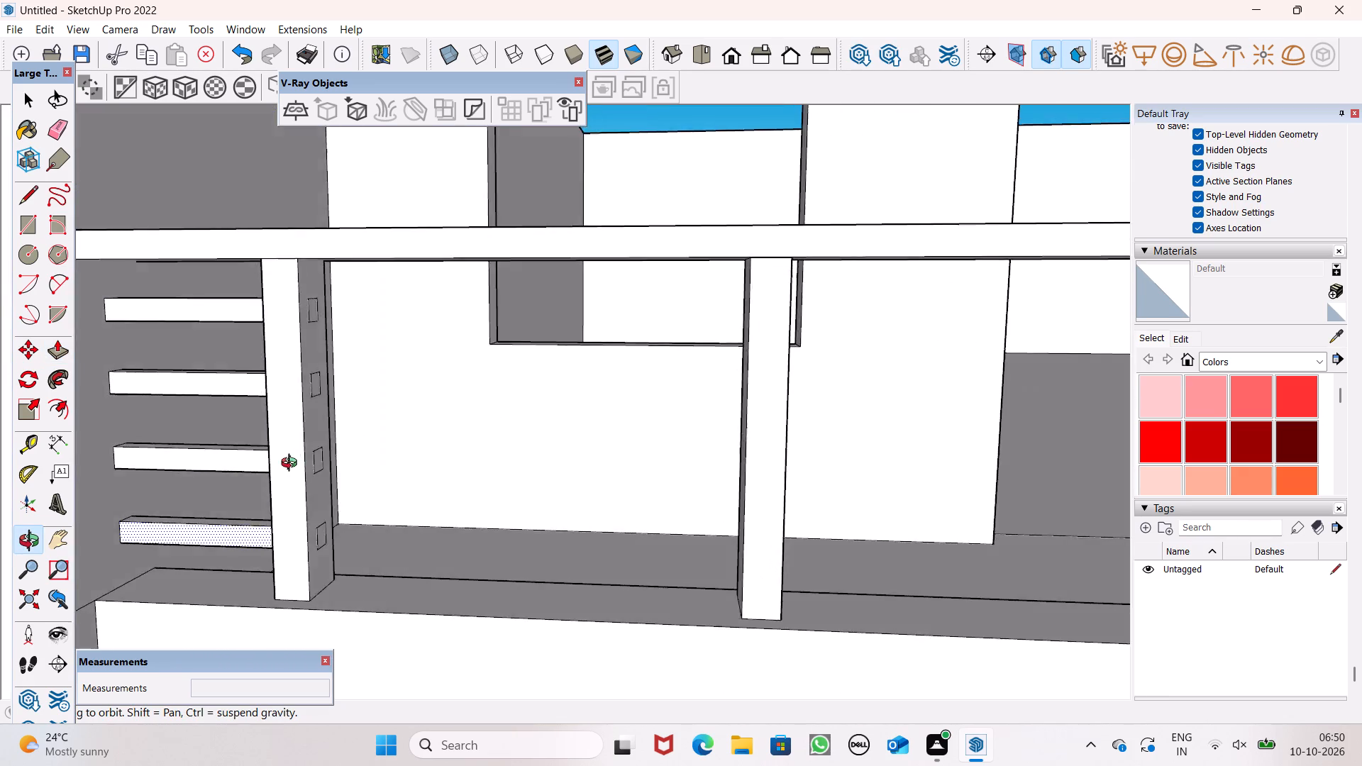
{"action": "middle_click_drag", "start_coordinate": [292, 465], "coordinate": [350, 453]}
{"action": "scroll", "coordinate": [373, 417], "scroll_direction": "down", "scroll_amount": 6}
{"action": "middle_click_drag", "start_coordinate": [332, 433], "coordinate": [398, 435]}
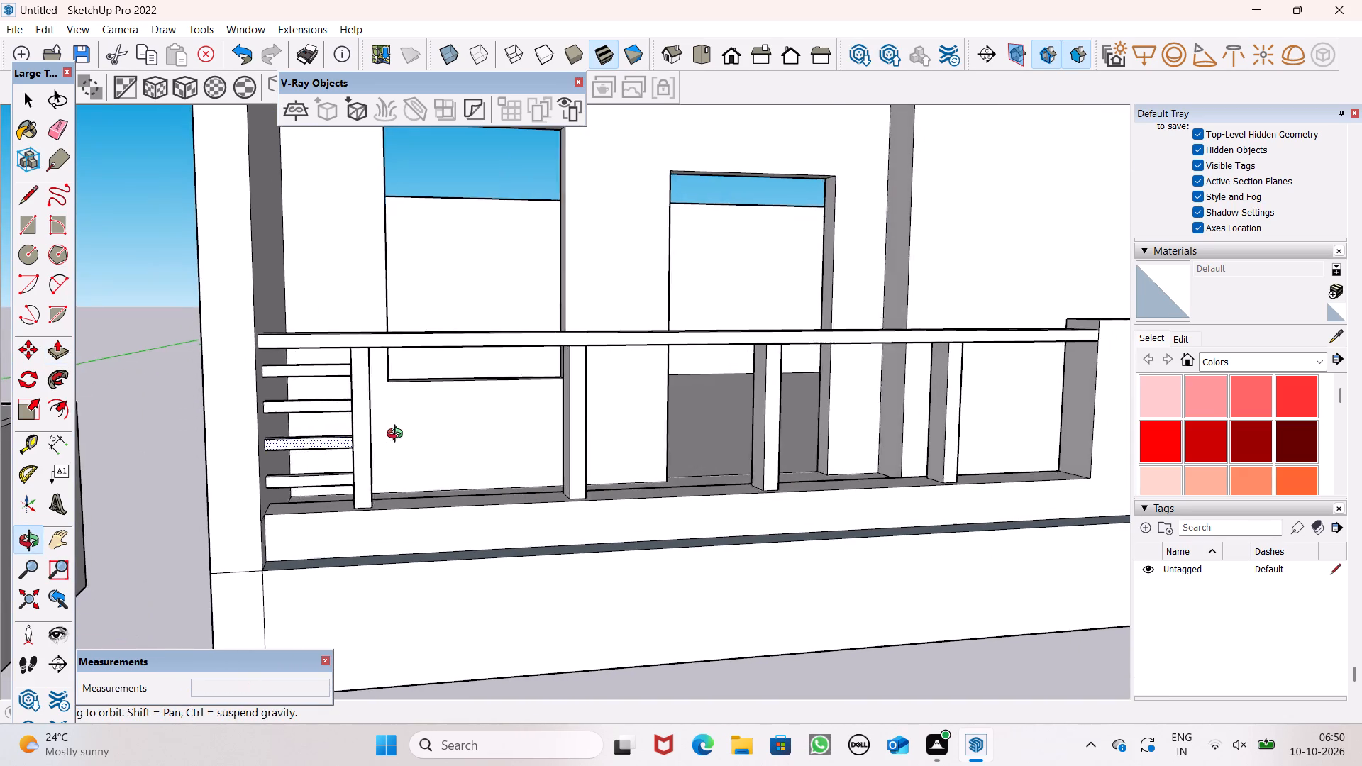
{"action": "middle_click_drag", "start_coordinate": [398, 435], "coordinate": [401, 434]}
{"action": "scroll", "coordinate": [303, 435], "scroll_direction": "up", "scroll_amount": 8}
{"action": "scroll", "coordinate": [229, 340], "scroll_direction": "up", "scroll_amount": 7}
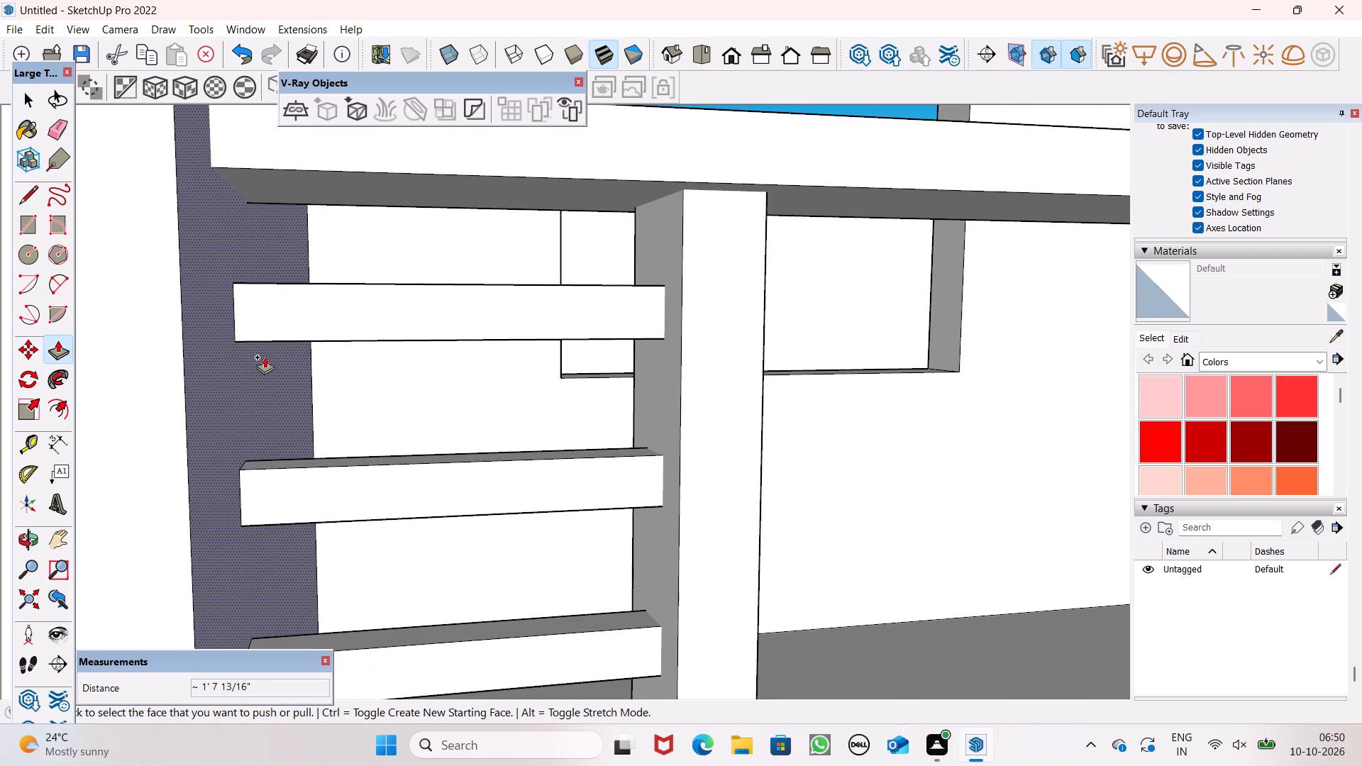
{"action": "scroll", "coordinate": [287, 363], "scroll_direction": "down", "scroll_amount": 6}
{"action": "scroll", "coordinate": [287, 486], "scroll_direction": "up", "scroll_amount": 8}
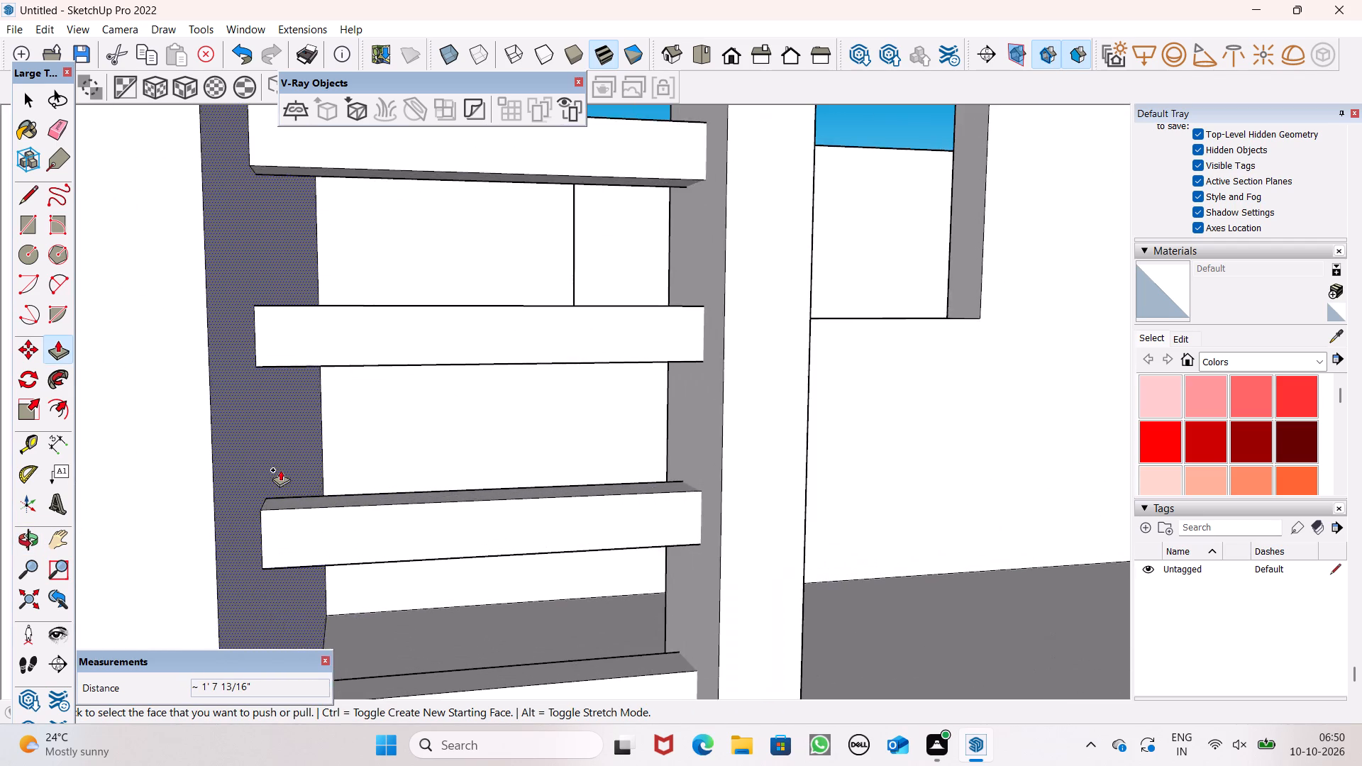
{"action": "scroll", "coordinate": [281, 469], "scroll_direction": "down", "scroll_amount": 5}
{"action": "scroll", "coordinate": [297, 716], "scroll_direction": "up", "scroll_amount": 7}
{"action": "scroll", "coordinate": [294, 617], "scroll_direction": "up", "scroll_amount": 9}
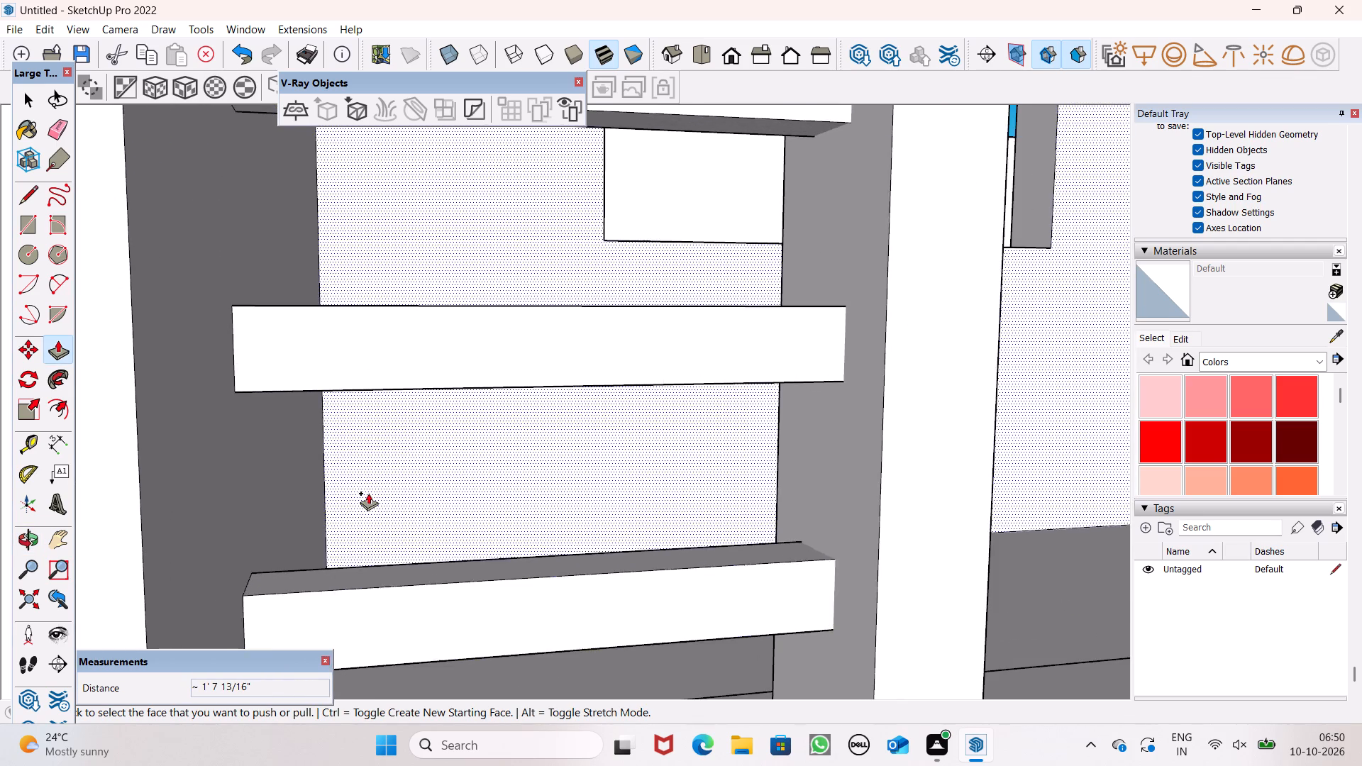
{"action": "scroll", "coordinate": [368, 492], "scroll_direction": "down", "scroll_amount": 12}
Pull the first post's top square the opposite way along the railing, through the neighbouring posts, about 8' 6 3/8".
{"action": "middle_click_drag", "start_coordinate": [386, 506], "coordinate": [333, 565]}
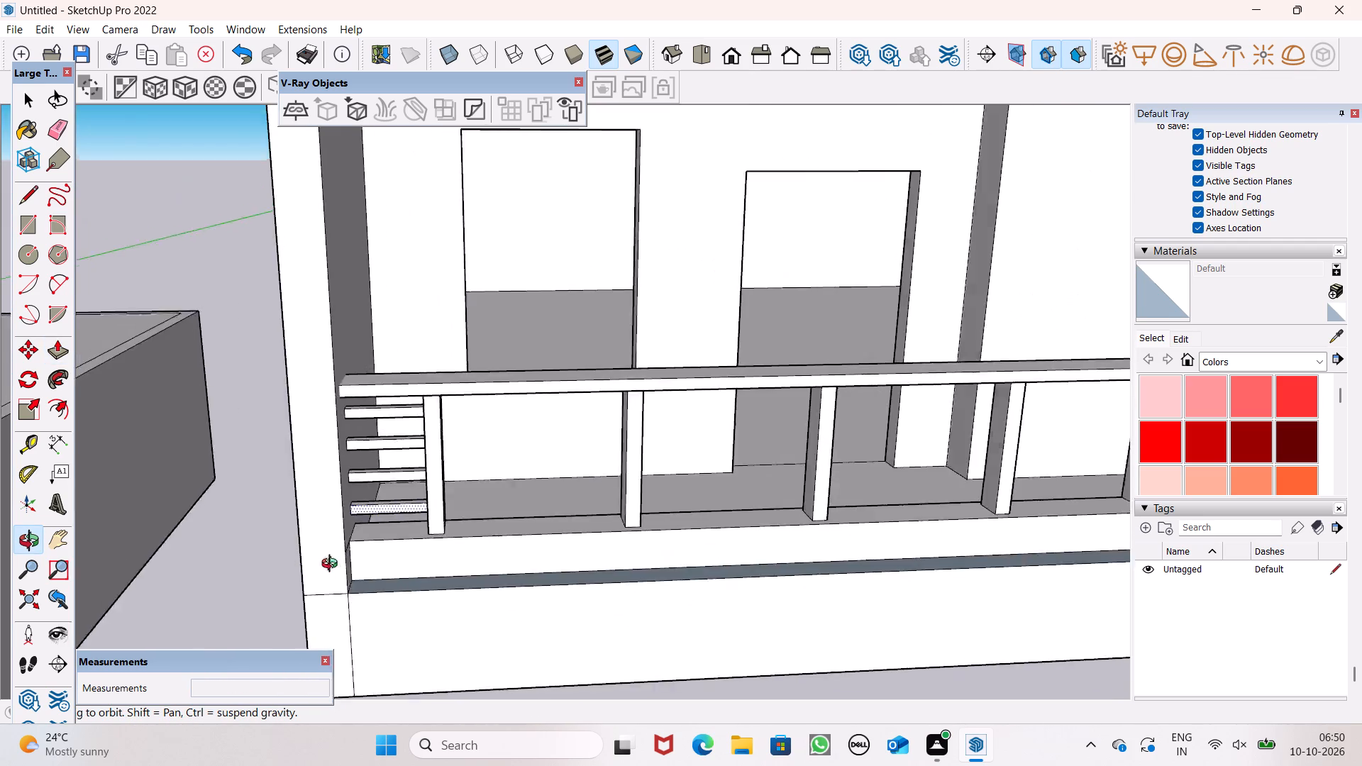
{"action": "middle_click_drag", "start_coordinate": [333, 565], "coordinate": [233, 538]}
{"action": "scroll", "coordinate": [437, 417], "scroll_direction": "up", "scroll_amount": 5}
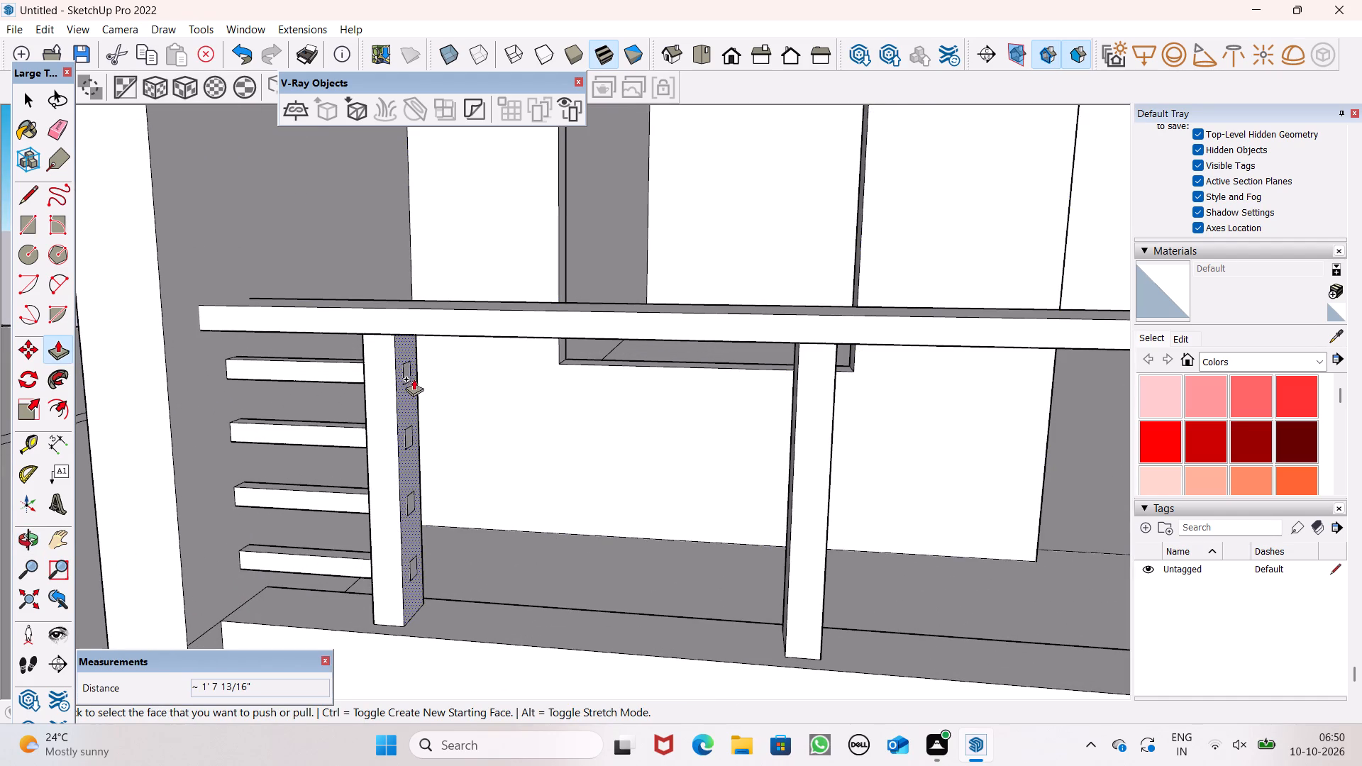
{"action": "left_click_drag", "start_coordinate": [406, 372], "coordinate": [1351, 440]}
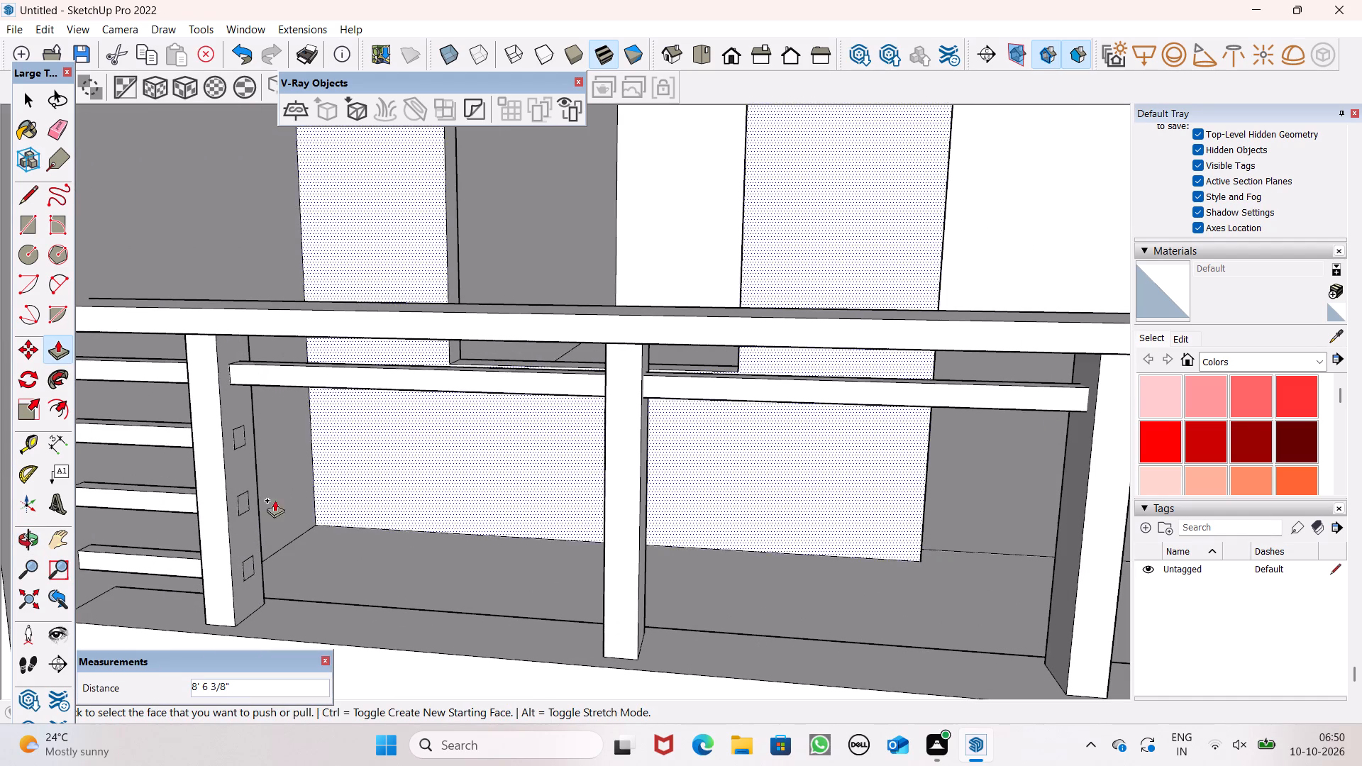
Pull the post's three lower squares along the railing to the solid parapet panel, about 14' 2 3/8", 13' 4 13/16" and 13' 4 1/16".
{"action": "scroll", "coordinate": [259, 435], "scroll_direction": "down", "scroll_amount": 6}
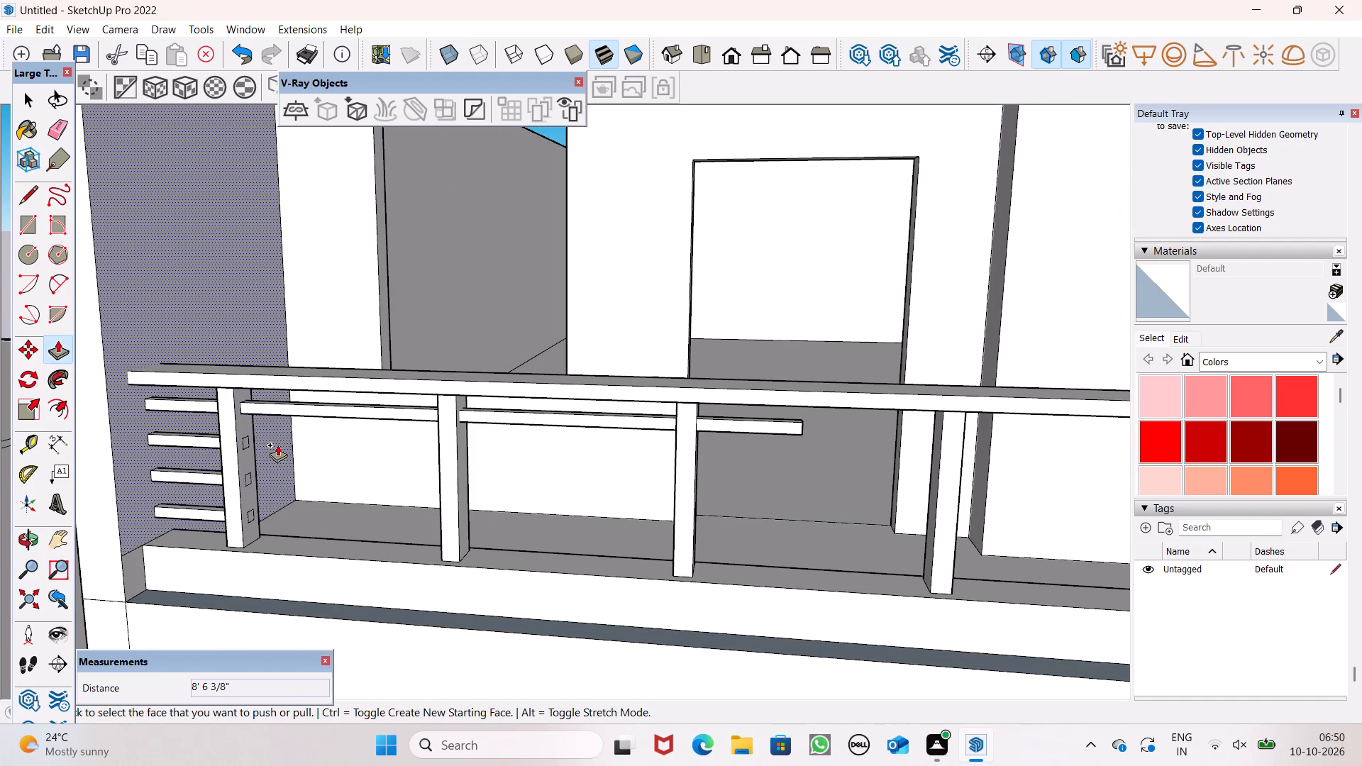
{"action": "left_click_drag", "start_coordinate": [244, 441], "coordinate": [319, 439]}
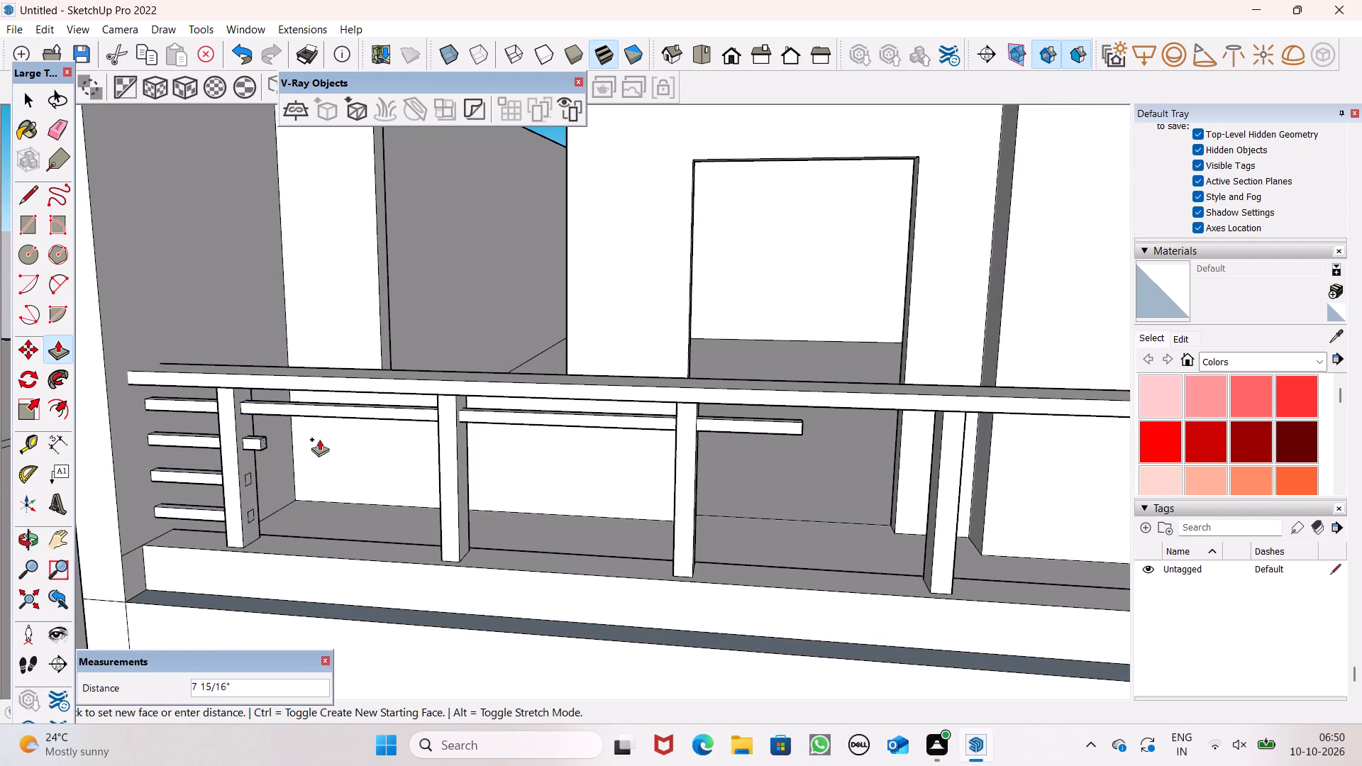
{"action": "left_click_drag", "start_coordinate": [319, 439], "coordinate": [1134, 478]}
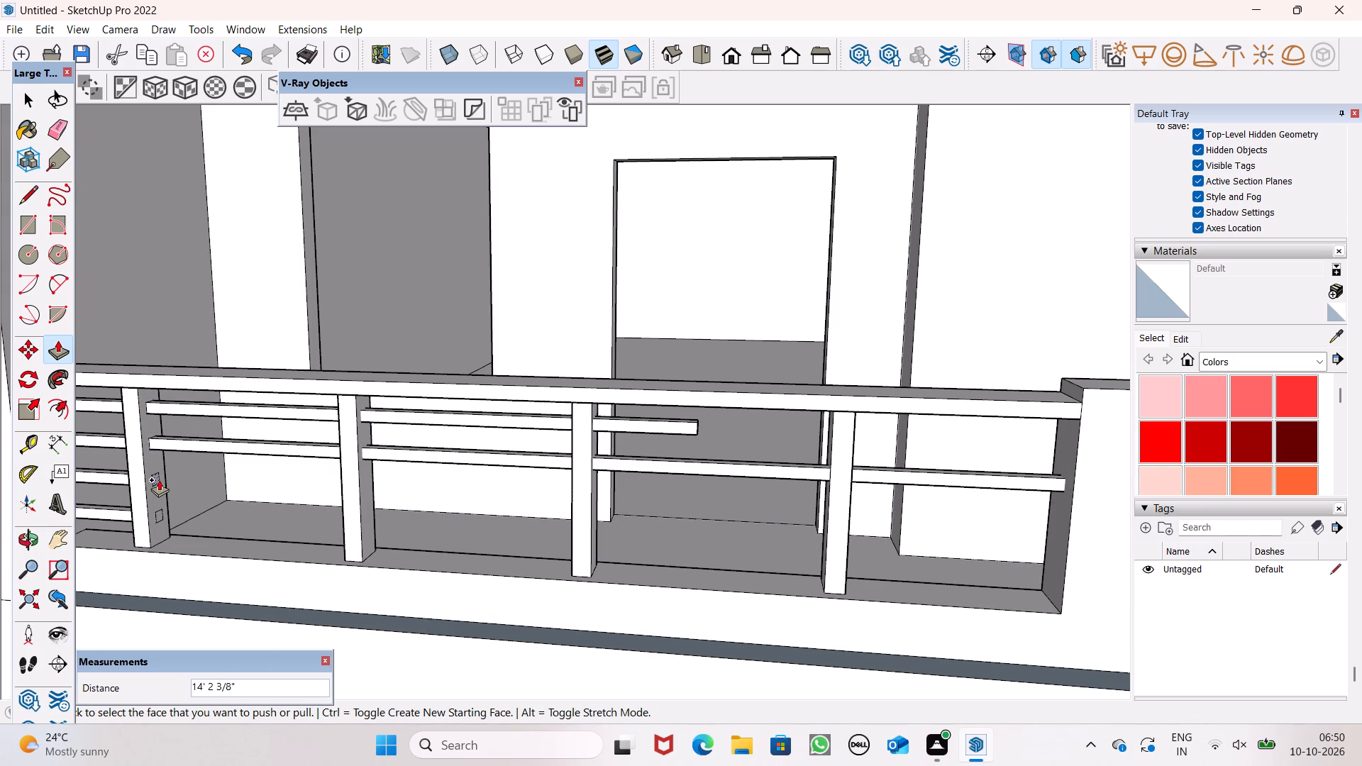
{"action": "left_click_drag", "start_coordinate": [157, 480], "coordinate": [1059, 532]}
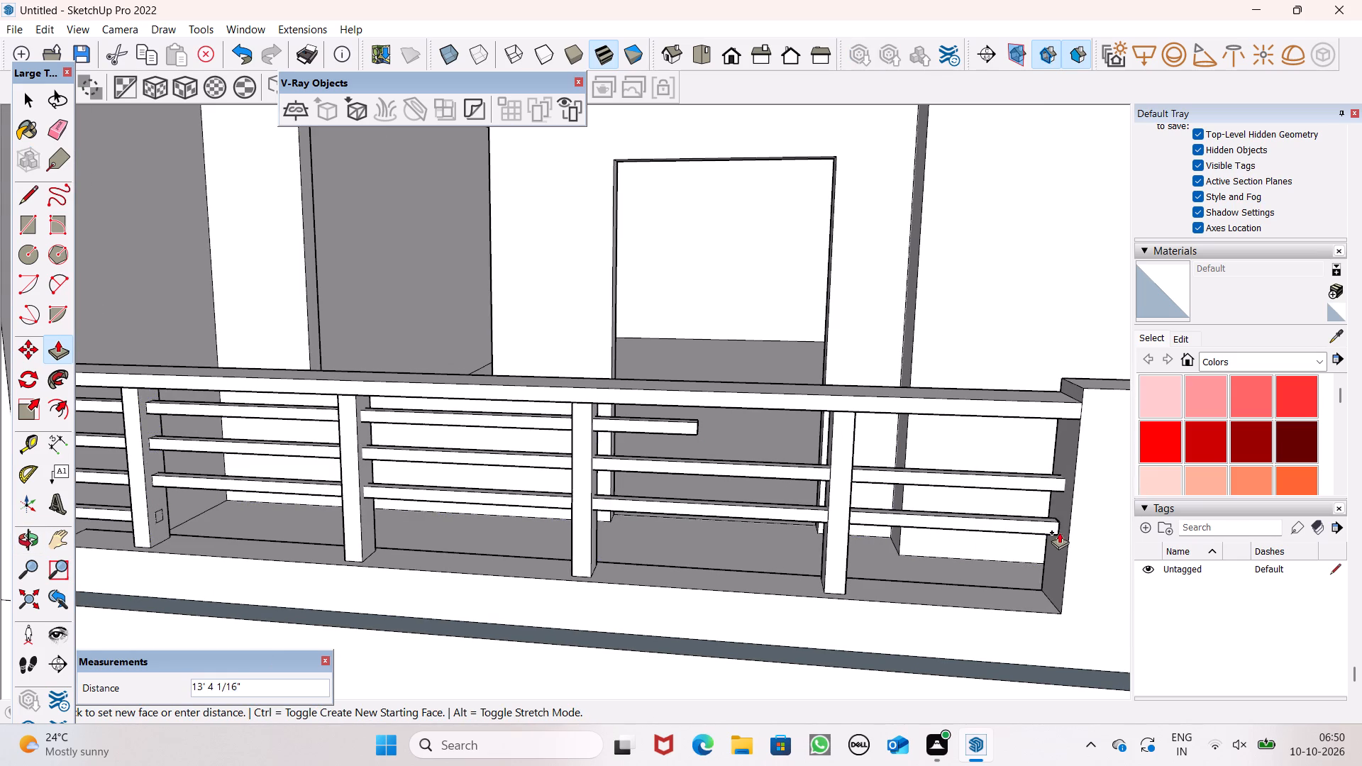
{"action": "left_click_drag", "start_coordinate": [1059, 532], "coordinate": [1061, 531]}
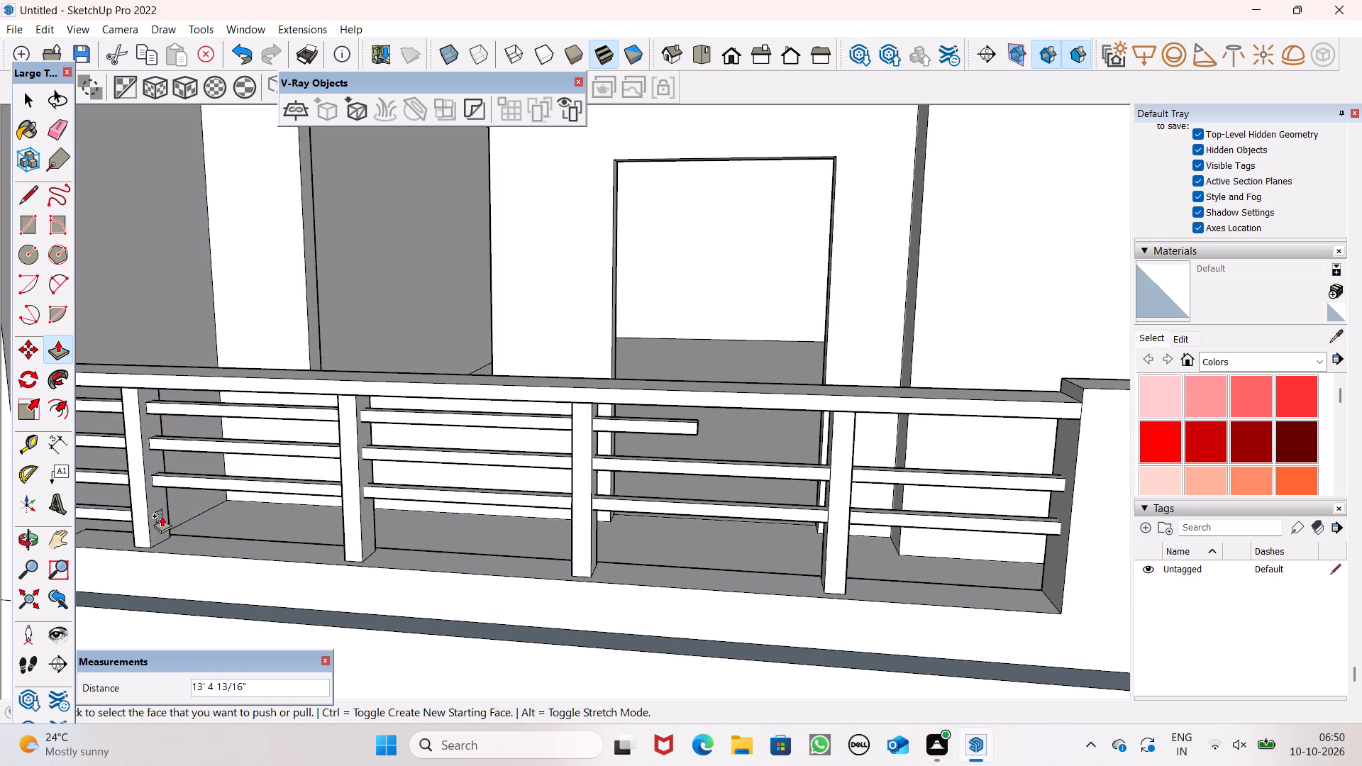
{"action": "left_click_drag", "start_coordinate": [162, 516], "coordinate": [1052, 594]}
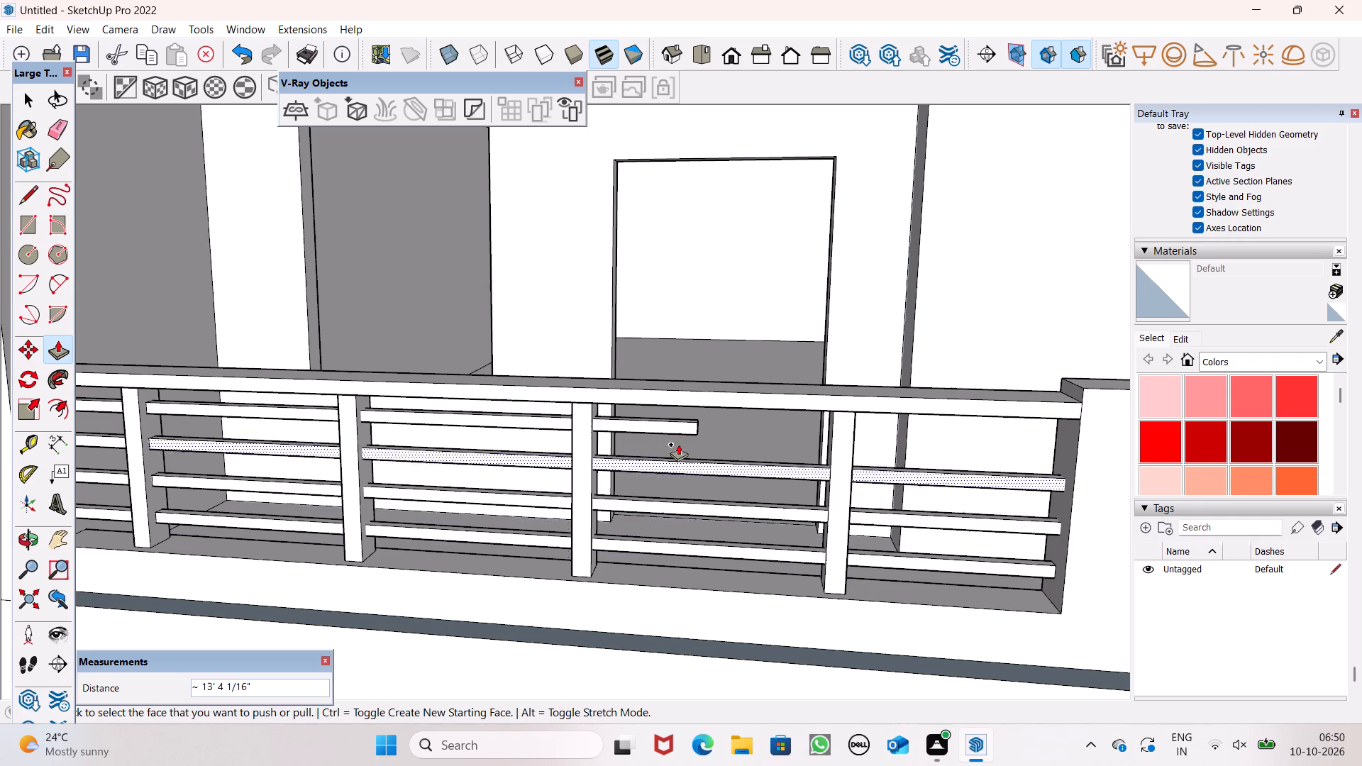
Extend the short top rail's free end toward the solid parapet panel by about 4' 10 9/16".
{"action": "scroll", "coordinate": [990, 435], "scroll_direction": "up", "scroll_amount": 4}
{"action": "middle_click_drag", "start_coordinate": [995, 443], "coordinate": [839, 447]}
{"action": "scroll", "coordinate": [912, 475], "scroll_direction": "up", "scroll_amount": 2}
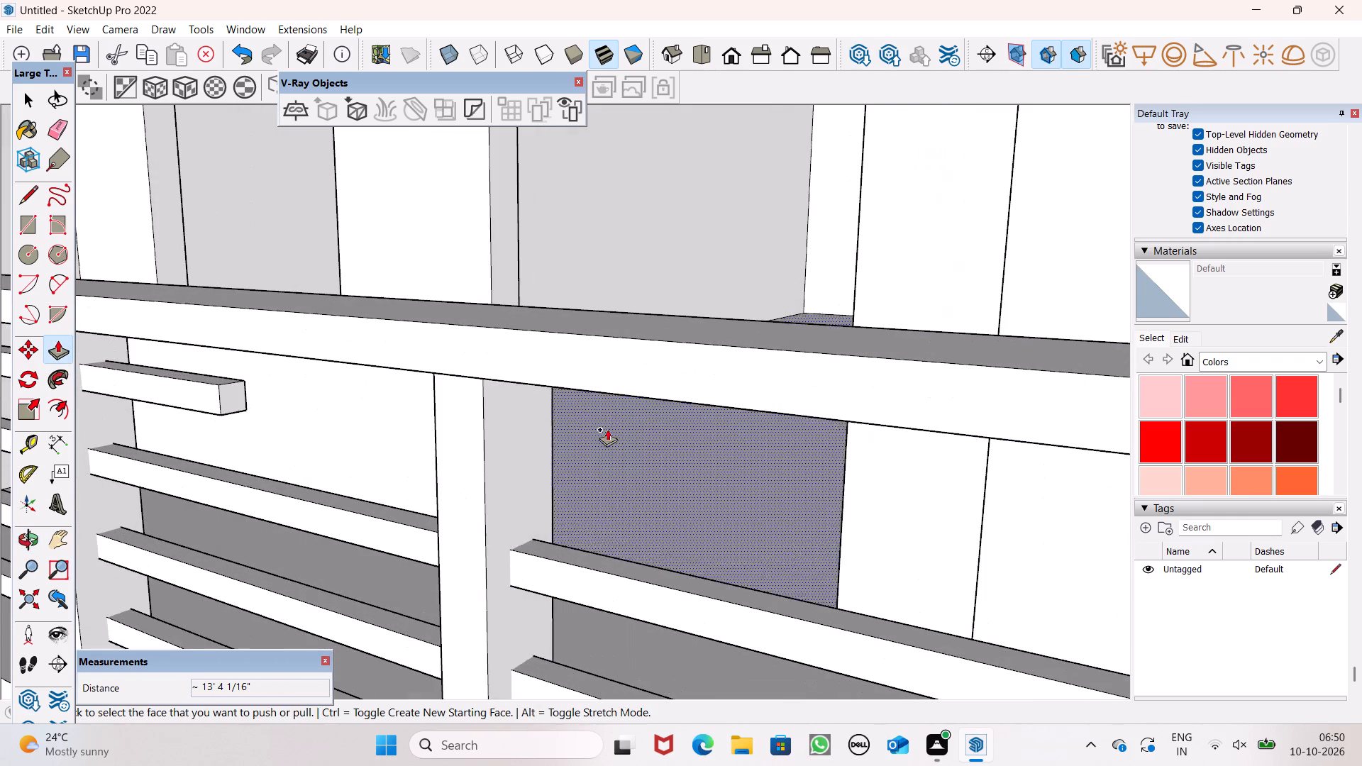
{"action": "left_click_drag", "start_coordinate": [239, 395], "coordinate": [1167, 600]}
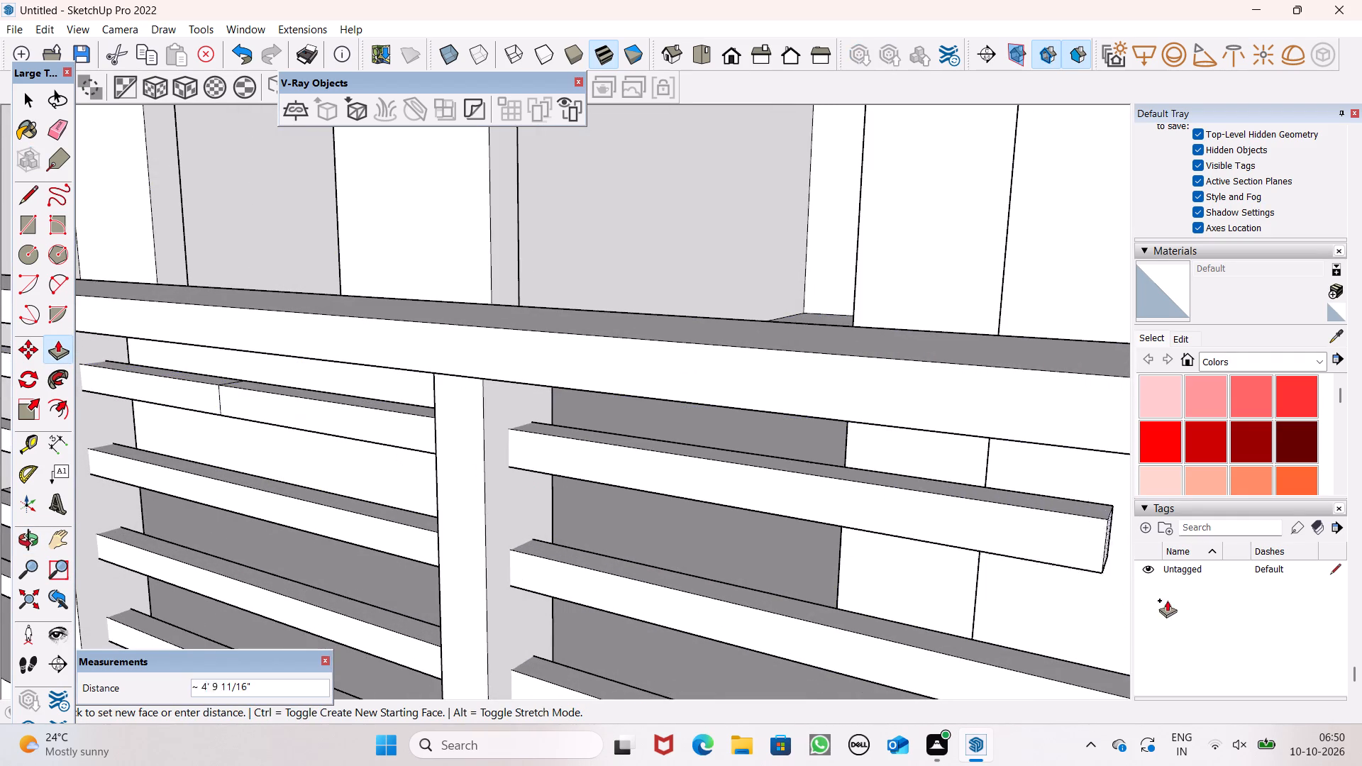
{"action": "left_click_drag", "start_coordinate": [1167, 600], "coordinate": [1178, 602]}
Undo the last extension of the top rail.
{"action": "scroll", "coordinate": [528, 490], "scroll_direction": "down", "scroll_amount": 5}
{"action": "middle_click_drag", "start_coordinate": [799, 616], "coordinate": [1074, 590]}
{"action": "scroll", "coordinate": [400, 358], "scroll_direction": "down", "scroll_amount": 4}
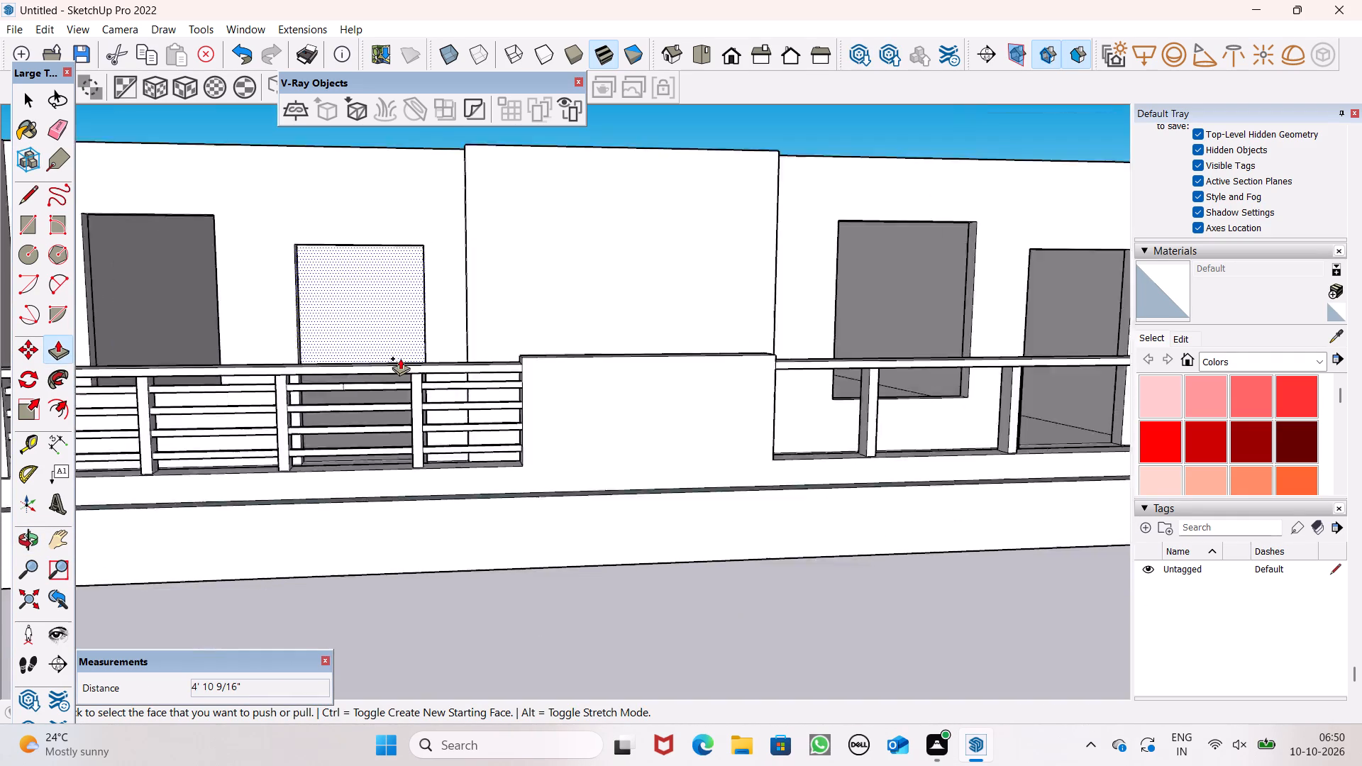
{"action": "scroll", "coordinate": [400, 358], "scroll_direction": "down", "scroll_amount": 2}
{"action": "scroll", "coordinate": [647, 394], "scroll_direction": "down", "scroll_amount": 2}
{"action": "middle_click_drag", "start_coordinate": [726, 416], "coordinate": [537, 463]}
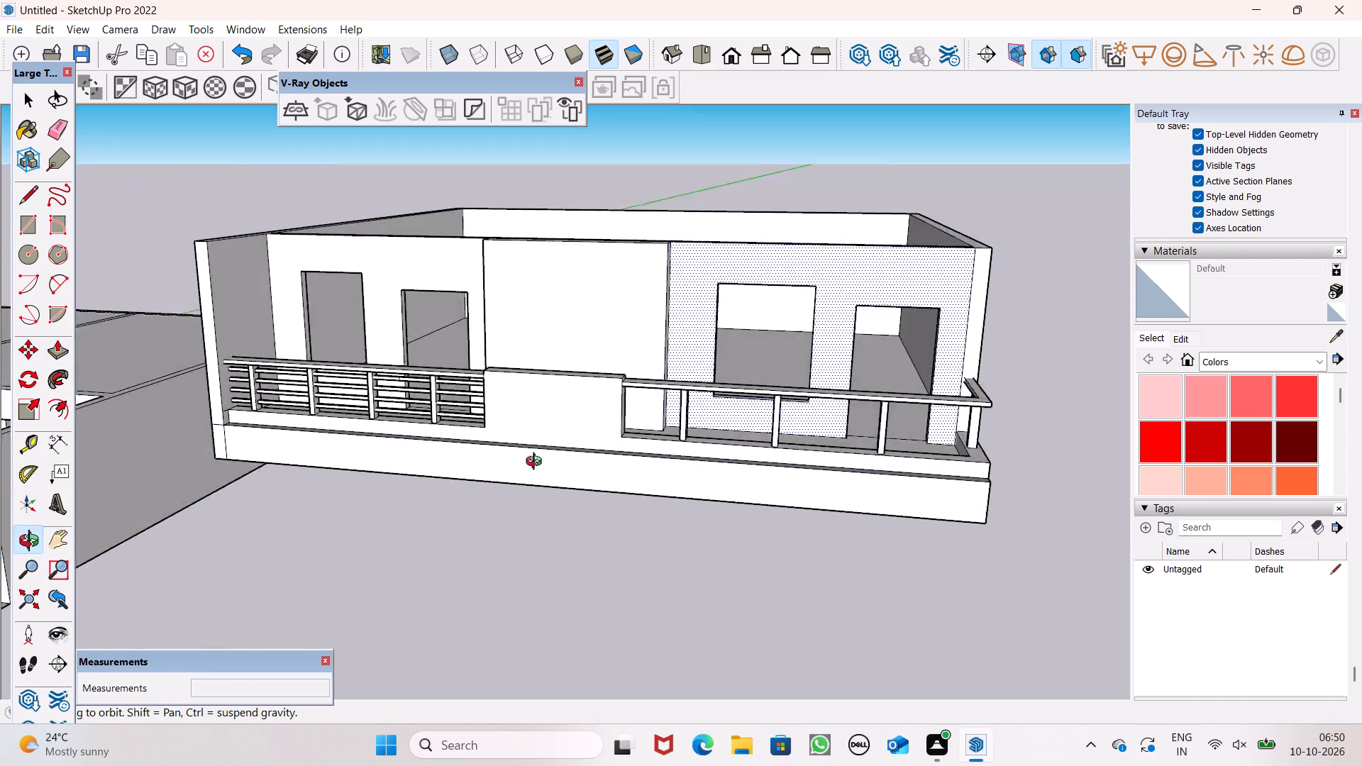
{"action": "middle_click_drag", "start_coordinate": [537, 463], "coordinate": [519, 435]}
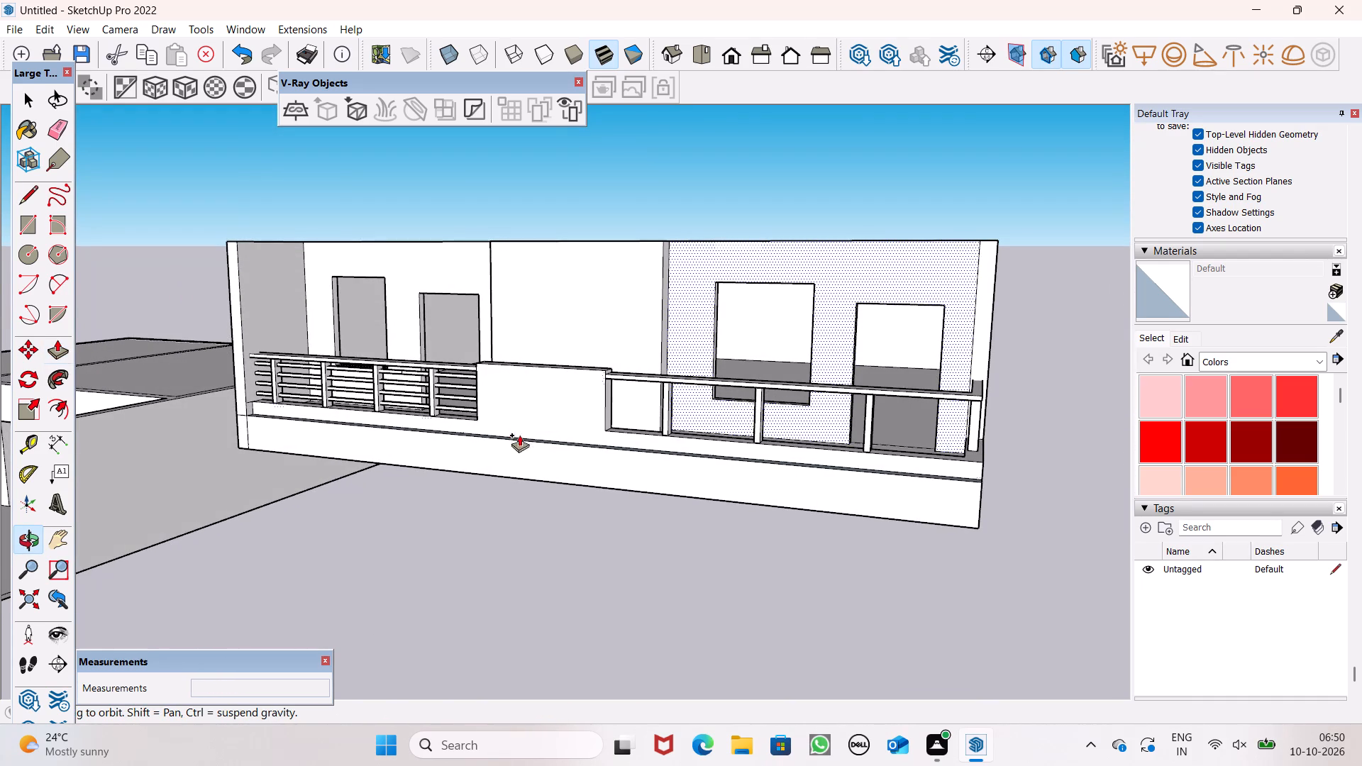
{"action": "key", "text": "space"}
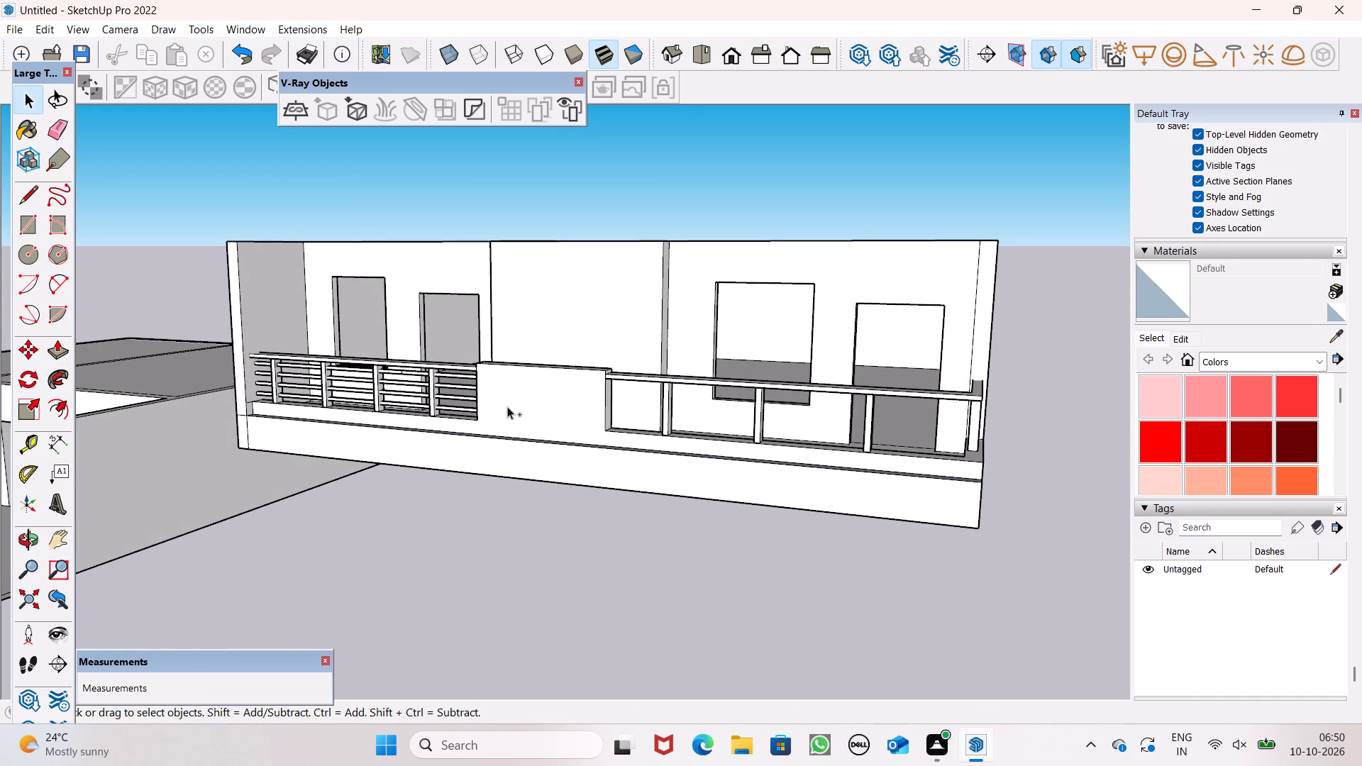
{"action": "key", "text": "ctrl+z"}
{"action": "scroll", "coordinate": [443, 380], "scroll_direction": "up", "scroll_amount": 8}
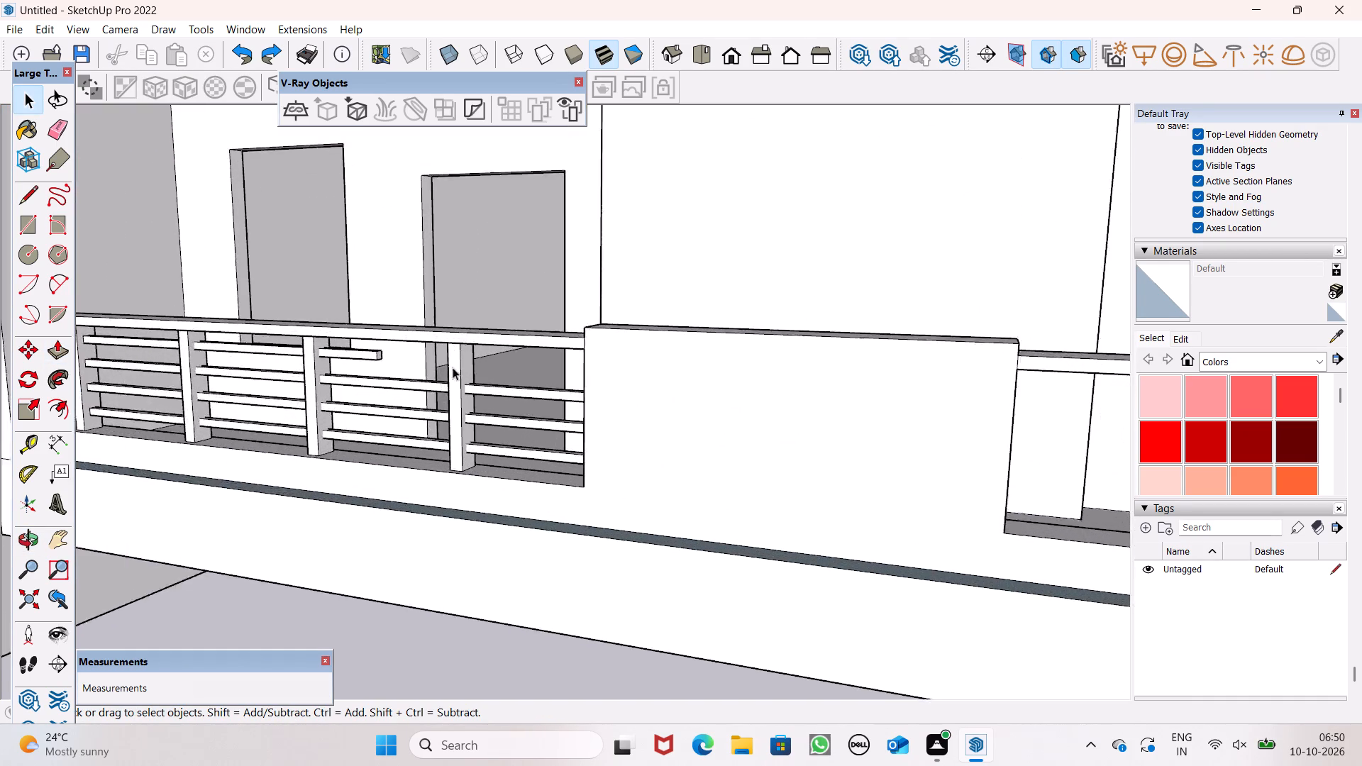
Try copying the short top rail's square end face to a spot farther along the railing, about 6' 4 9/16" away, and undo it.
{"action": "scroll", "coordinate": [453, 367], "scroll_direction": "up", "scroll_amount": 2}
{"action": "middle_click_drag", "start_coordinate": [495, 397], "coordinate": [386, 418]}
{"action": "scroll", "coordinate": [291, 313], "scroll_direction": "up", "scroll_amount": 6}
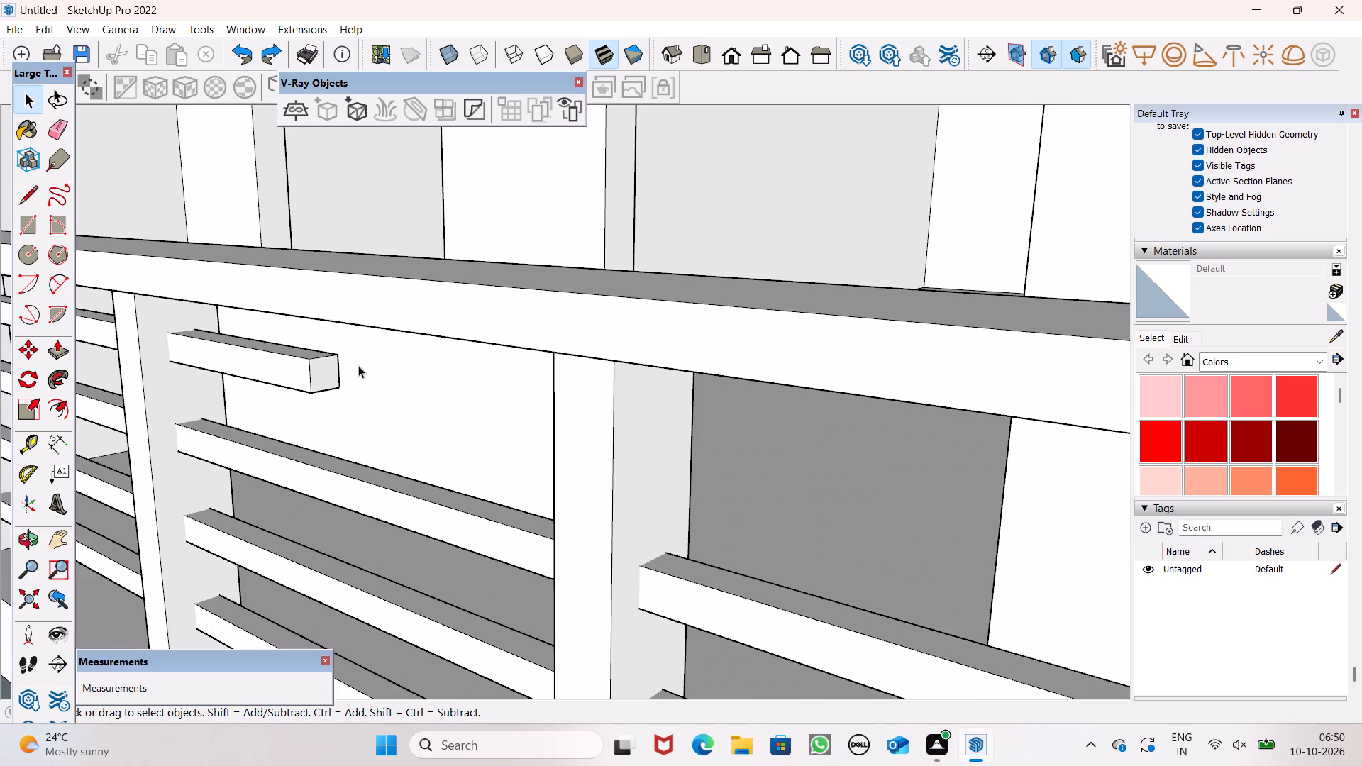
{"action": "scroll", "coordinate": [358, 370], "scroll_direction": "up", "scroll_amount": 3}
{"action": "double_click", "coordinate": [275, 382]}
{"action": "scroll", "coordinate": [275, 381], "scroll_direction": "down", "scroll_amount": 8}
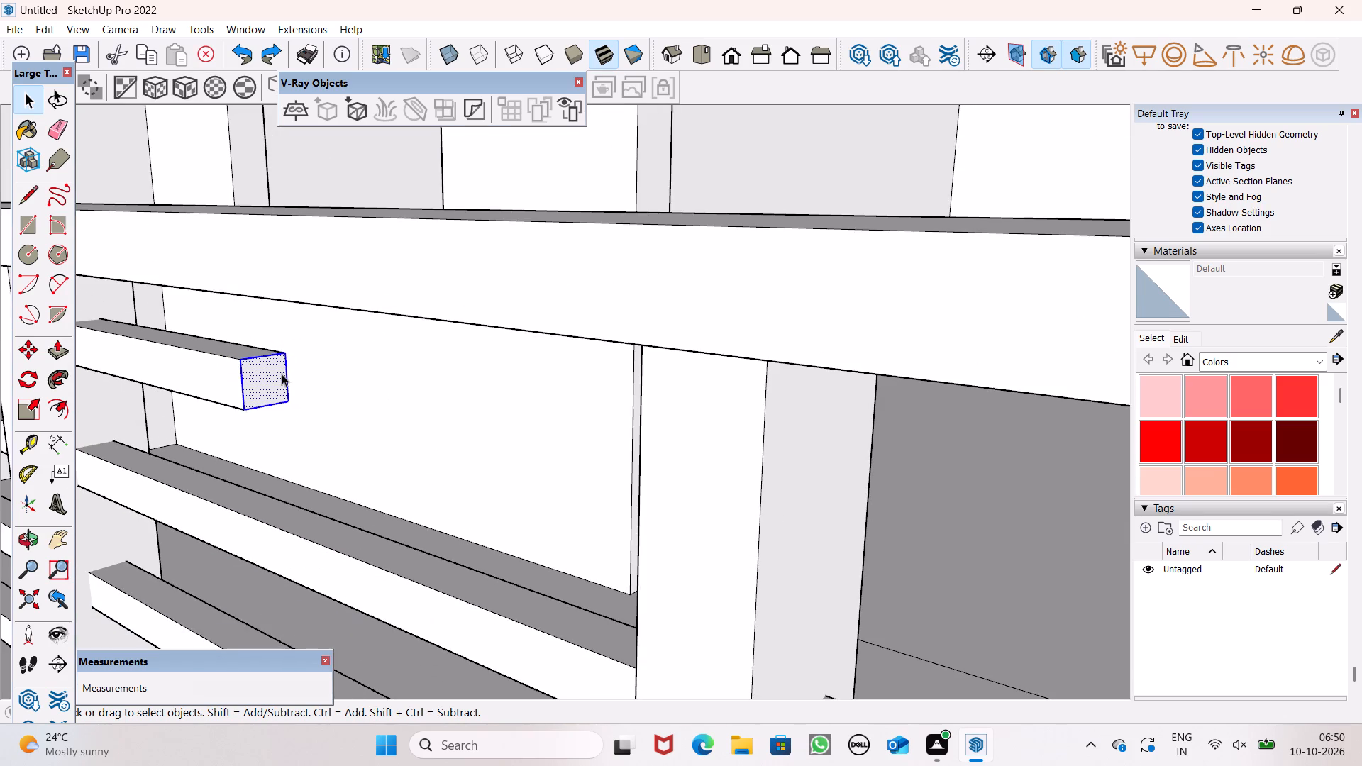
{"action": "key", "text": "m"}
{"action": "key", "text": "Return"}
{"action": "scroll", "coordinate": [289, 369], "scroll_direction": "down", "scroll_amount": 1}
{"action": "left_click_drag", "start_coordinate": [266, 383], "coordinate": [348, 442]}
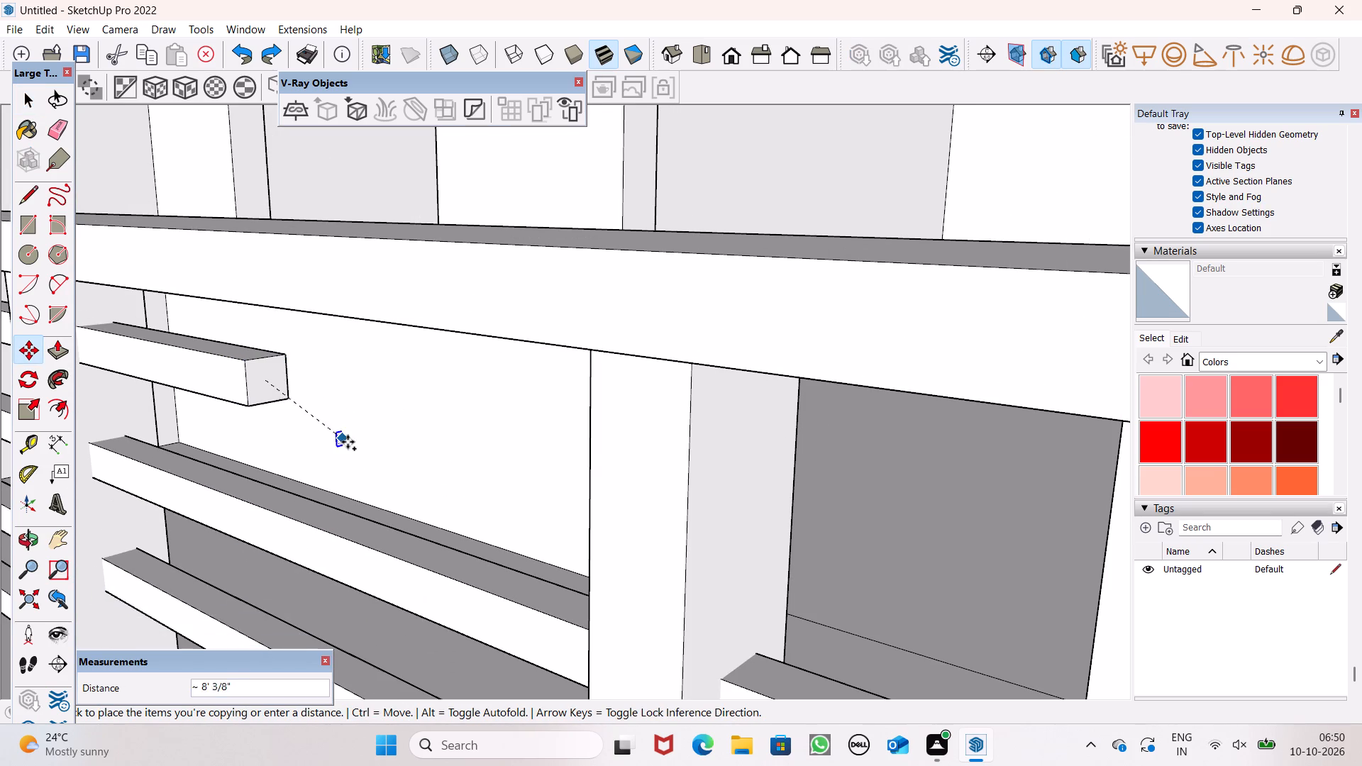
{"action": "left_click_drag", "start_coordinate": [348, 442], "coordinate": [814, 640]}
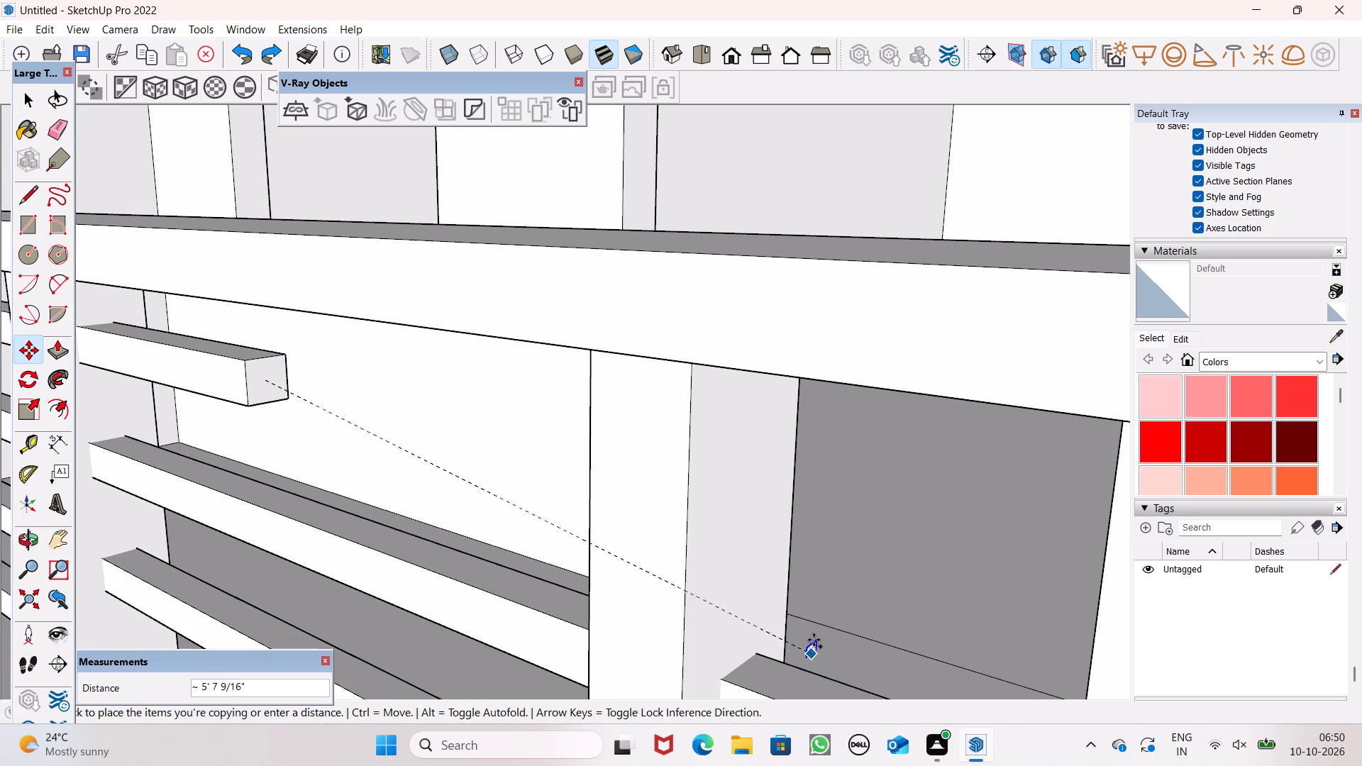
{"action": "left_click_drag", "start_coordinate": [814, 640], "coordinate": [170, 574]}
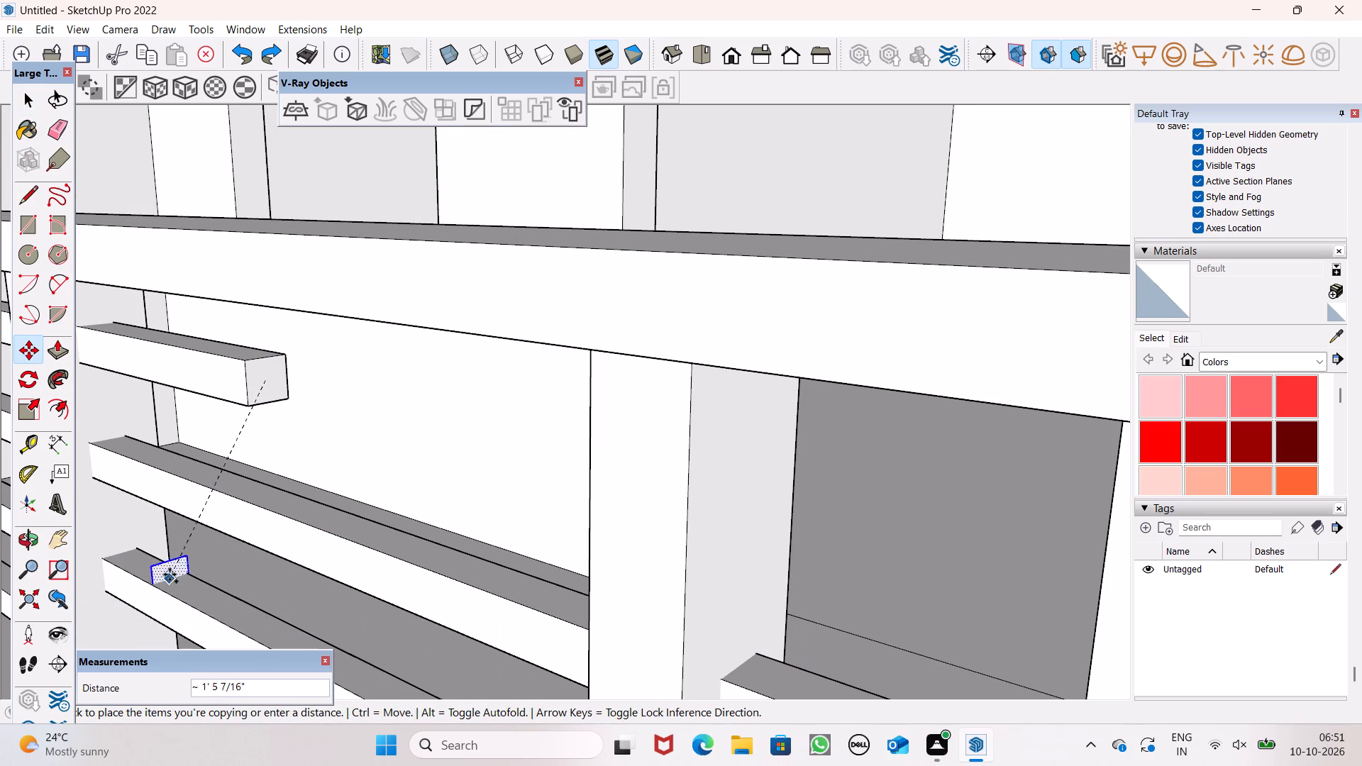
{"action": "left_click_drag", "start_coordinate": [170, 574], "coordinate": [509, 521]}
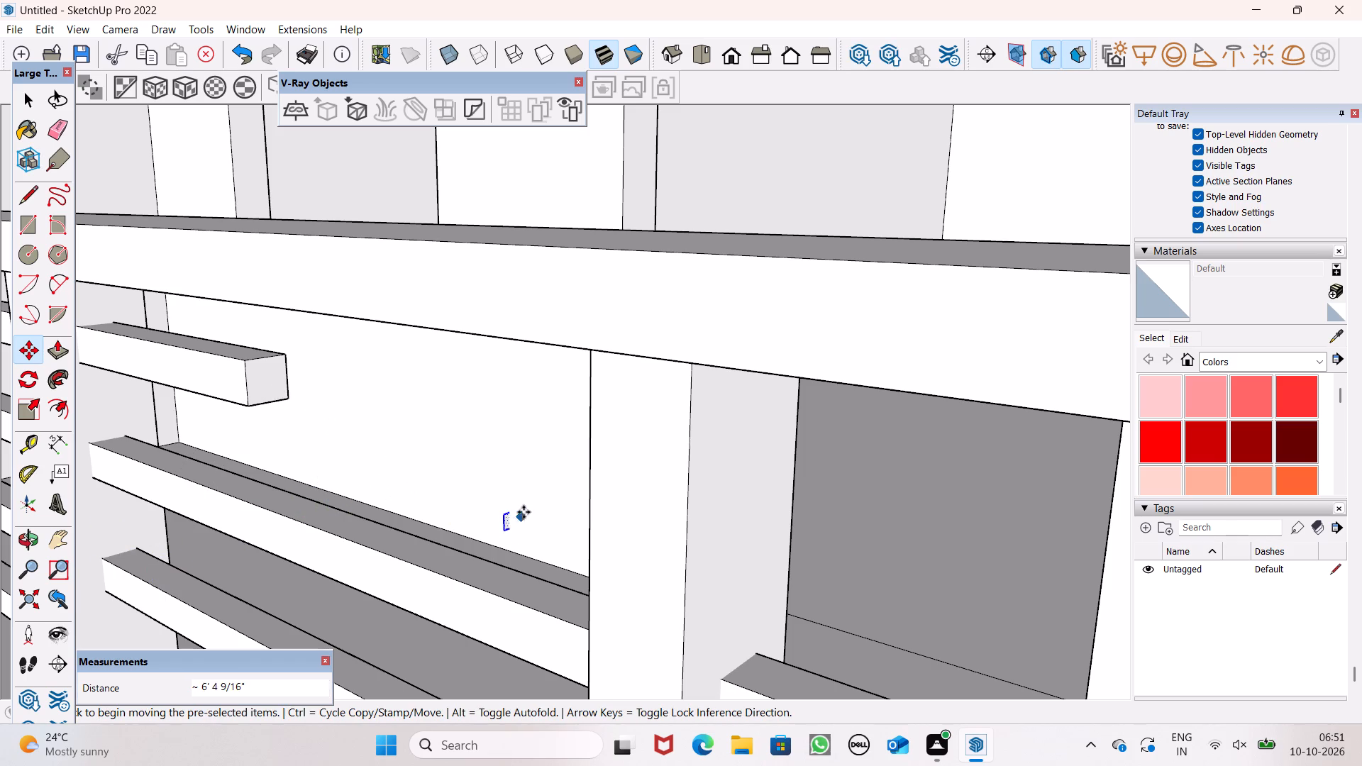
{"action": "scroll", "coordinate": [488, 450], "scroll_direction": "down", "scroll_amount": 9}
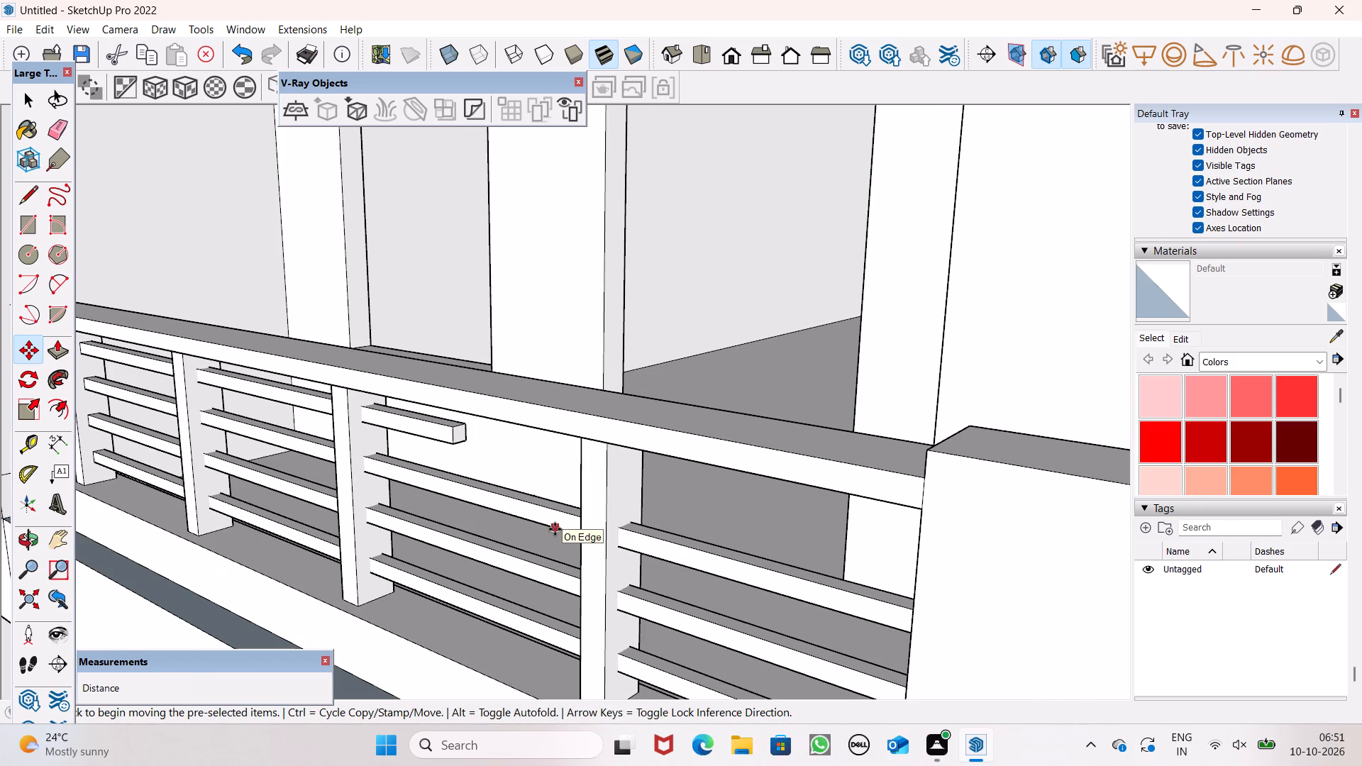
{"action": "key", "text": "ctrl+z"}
Copy the short top rail's square end face off the railing into the open area in front, about 7' 7 1/4" away.
{"action": "scroll", "coordinate": [563, 537], "scroll_direction": "down", "scroll_amount": 1}
{"action": "middle_click_drag", "start_coordinate": [563, 543], "coordinate": [580, 588]}
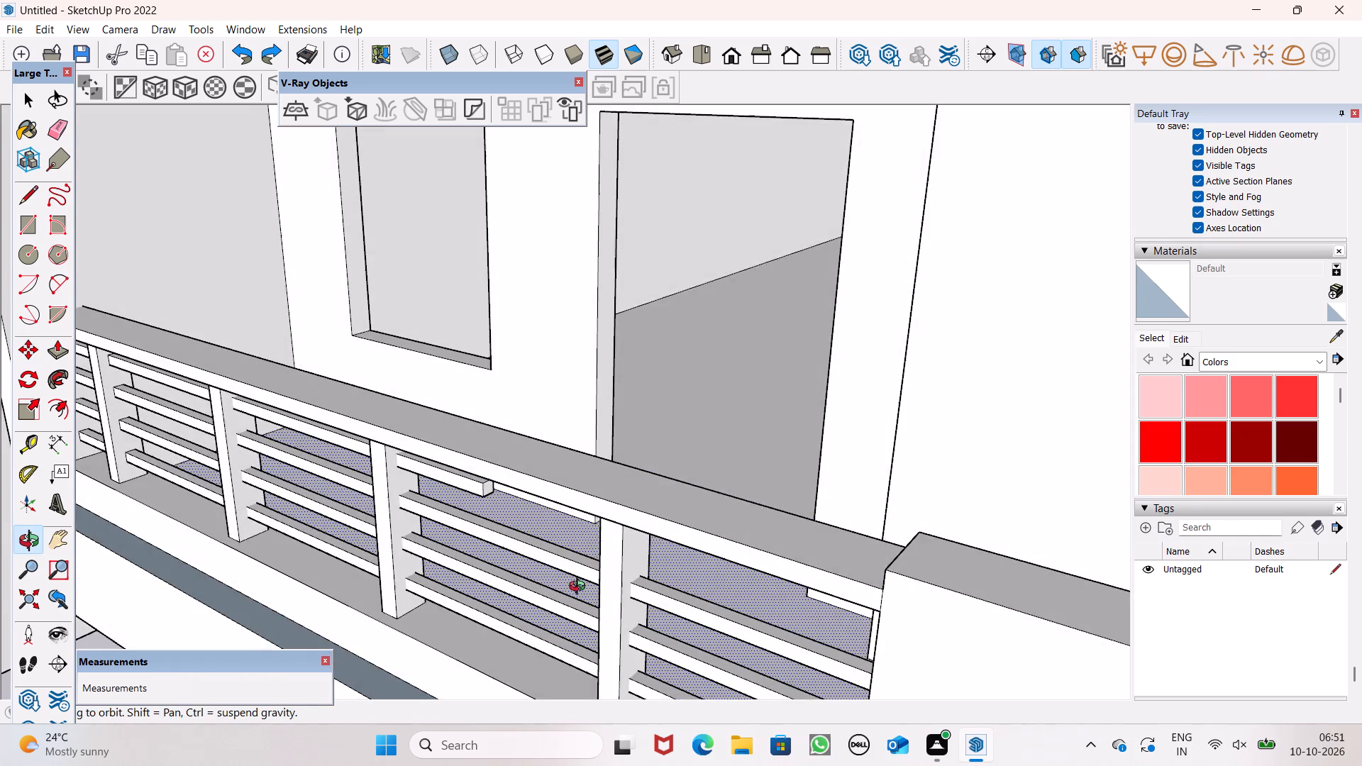
{"action": "middle_click_drag", "start_coordinate": [580, 588], "coordinate": [585, 581]}
{"action": "scroll", "coordinate": [474, 414], "scroll_direction": "down", "scroll_amount": 4}
{"action": "scroll", "coordinate": [477, 488], "scroll_direction": "up", "scroll_amount": 4}
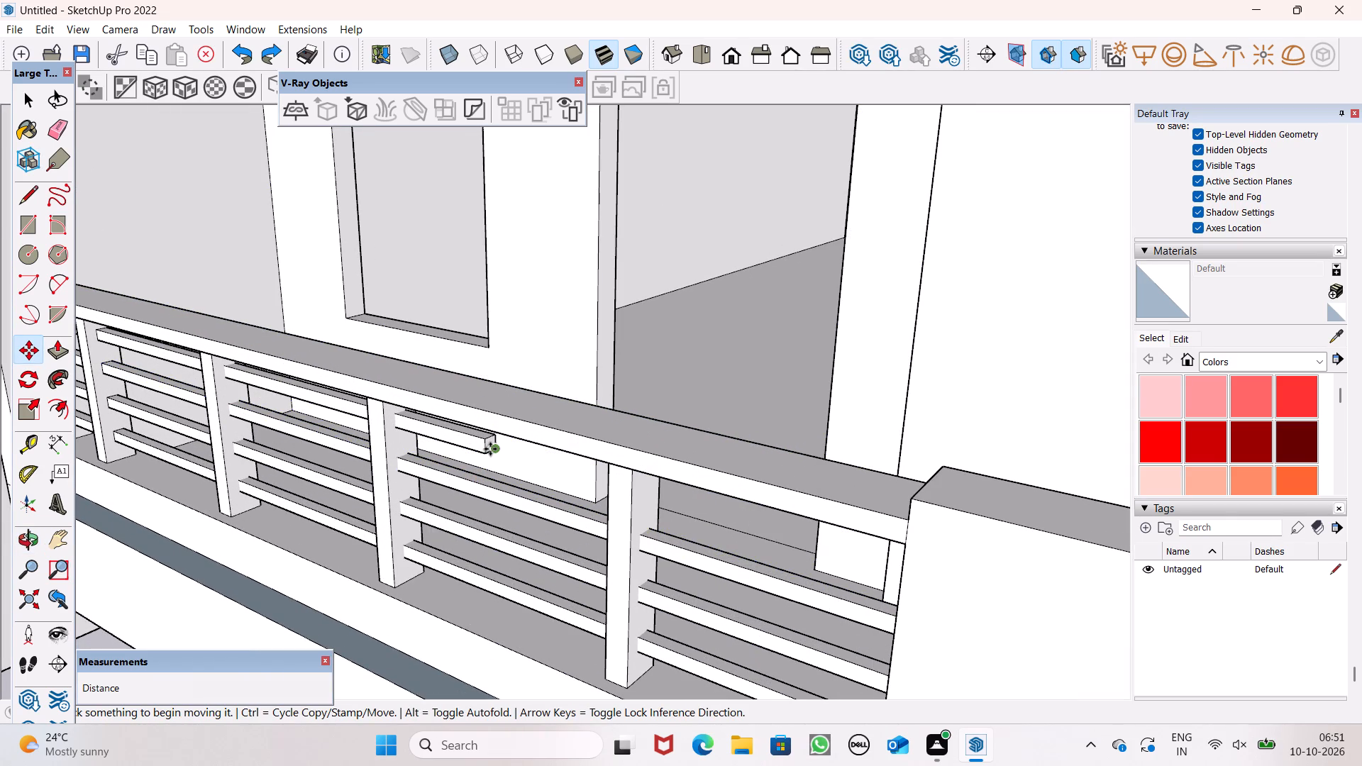
{"action": "key", "text": "space"}
{"action": "double_click", "coordinate": [490, 442]}
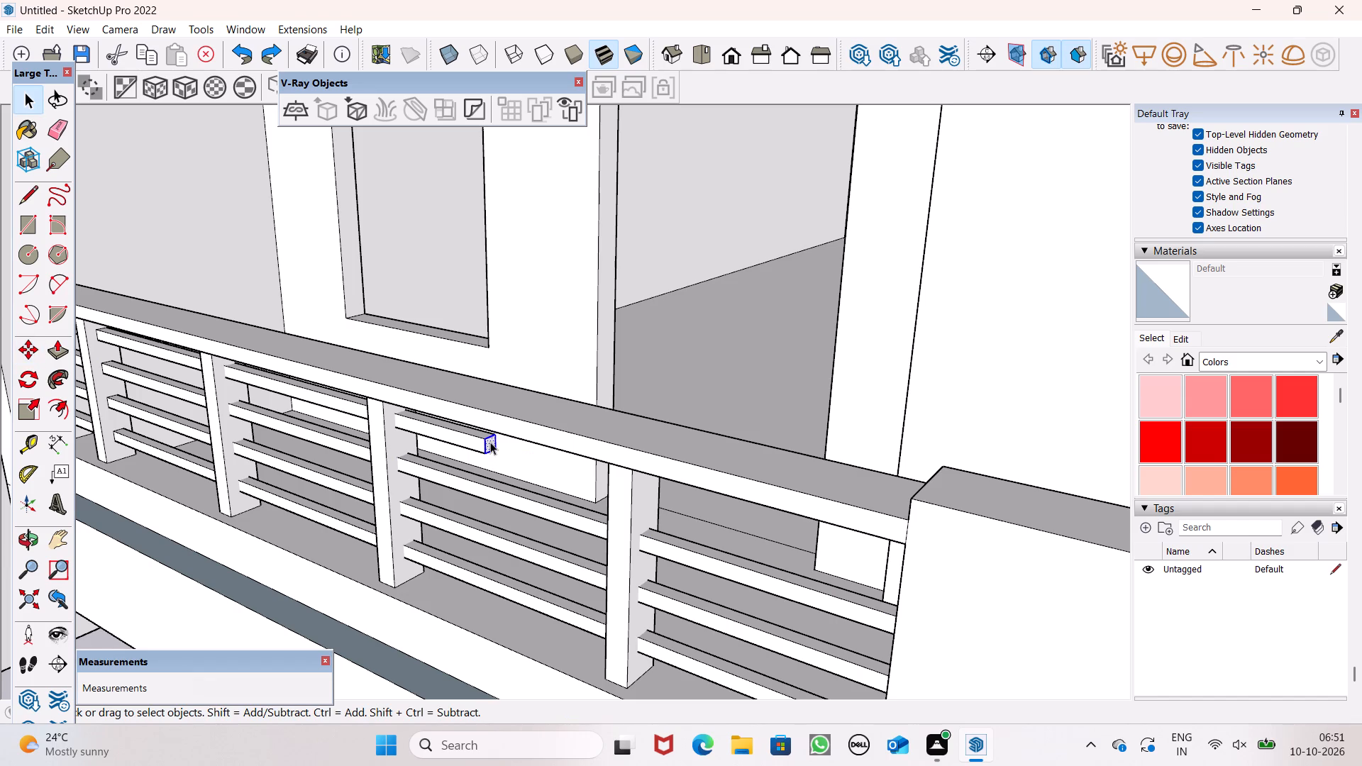
{"action": "scroll", "coordinate": [511, 415], "scroll_direction": "down", "scroll_amount": 6}
{"action": "key", "text": "m"}
{"action": "key", "text": "Return"}
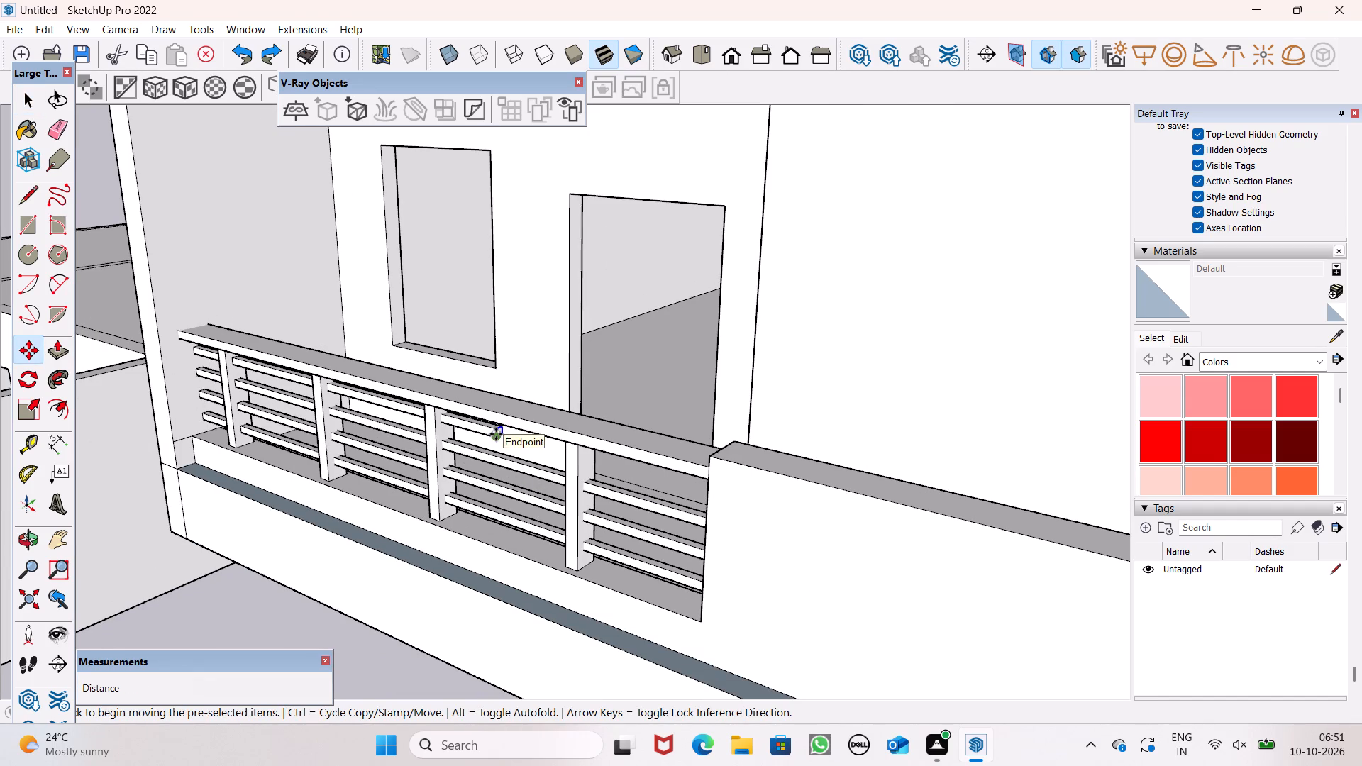
{"action": "left_click_drag", "start_coordinate": [496, 434], "coordinate": [167, 623]}
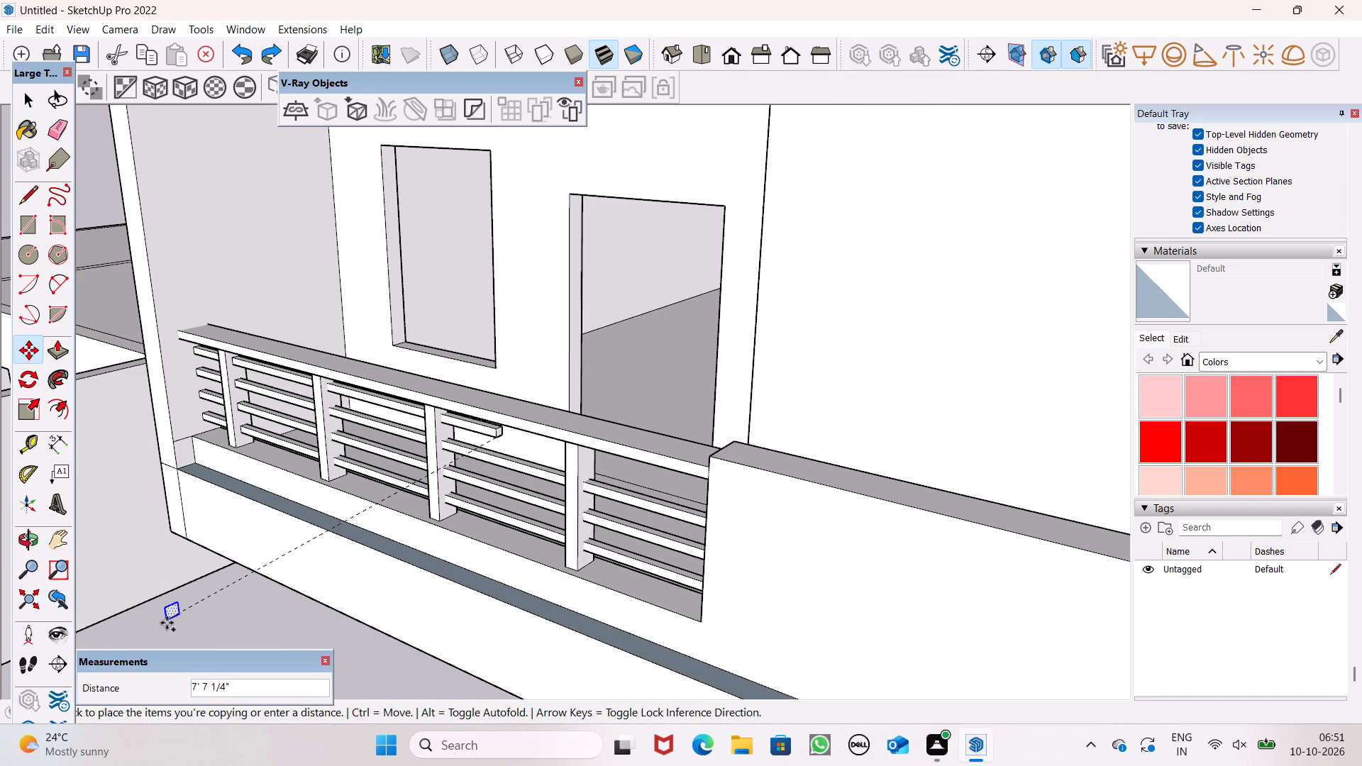
{"action": "left_click_drag", "start_coordinate": [167, 623], "coordinate": [166, 636]}
Move the copied square in two stages onto the solid parapet panel's end face toward the unfinished railing, the last move about 30' 10 1/8".
{"action": "scroll", "coordinate": [316, 157], "scroll_direction": "down", "scroll_amount": 8}
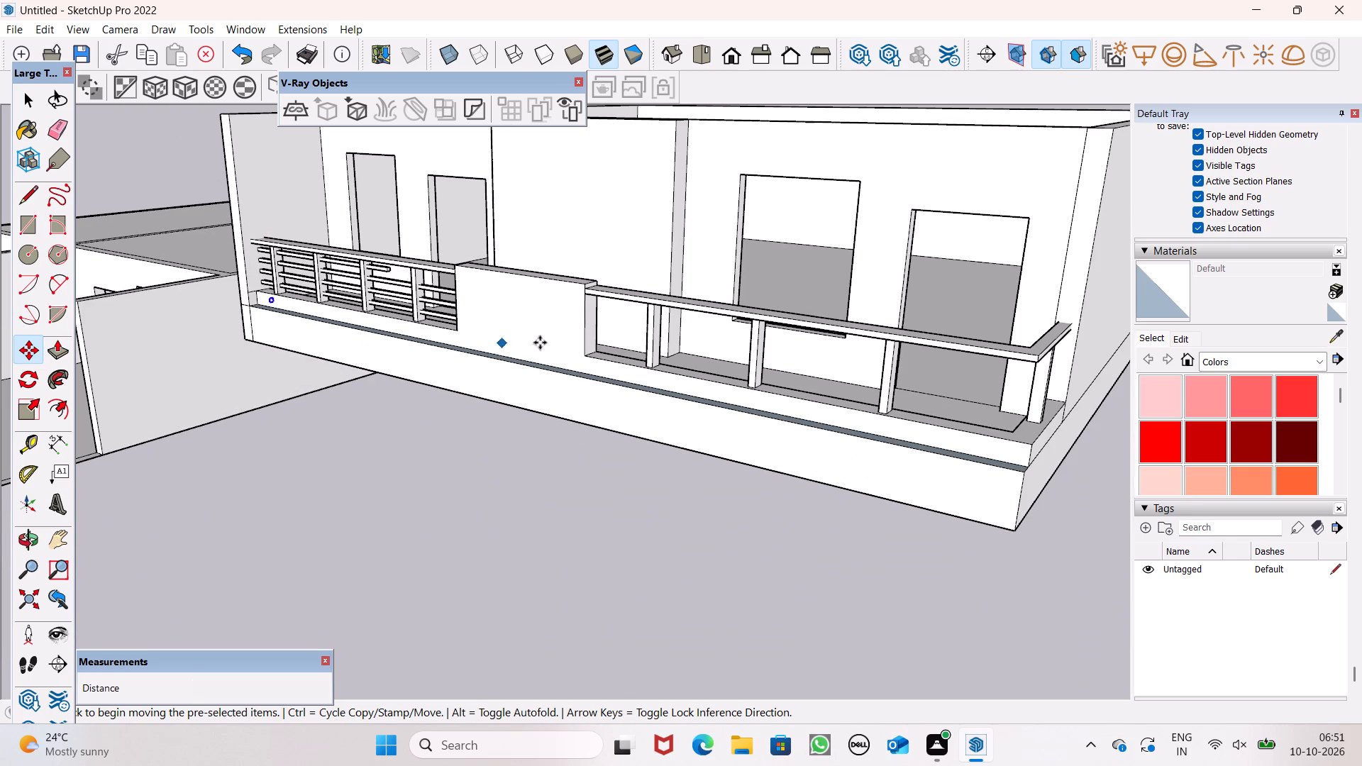
{"action": "middle_click_drag", "start_coordinate": [897, 413], "coordinate": [685, 393]}
{"action": "scroll", "coordinate": [279, 270], "scroll_direction": "up", "scroll_amount": 2}
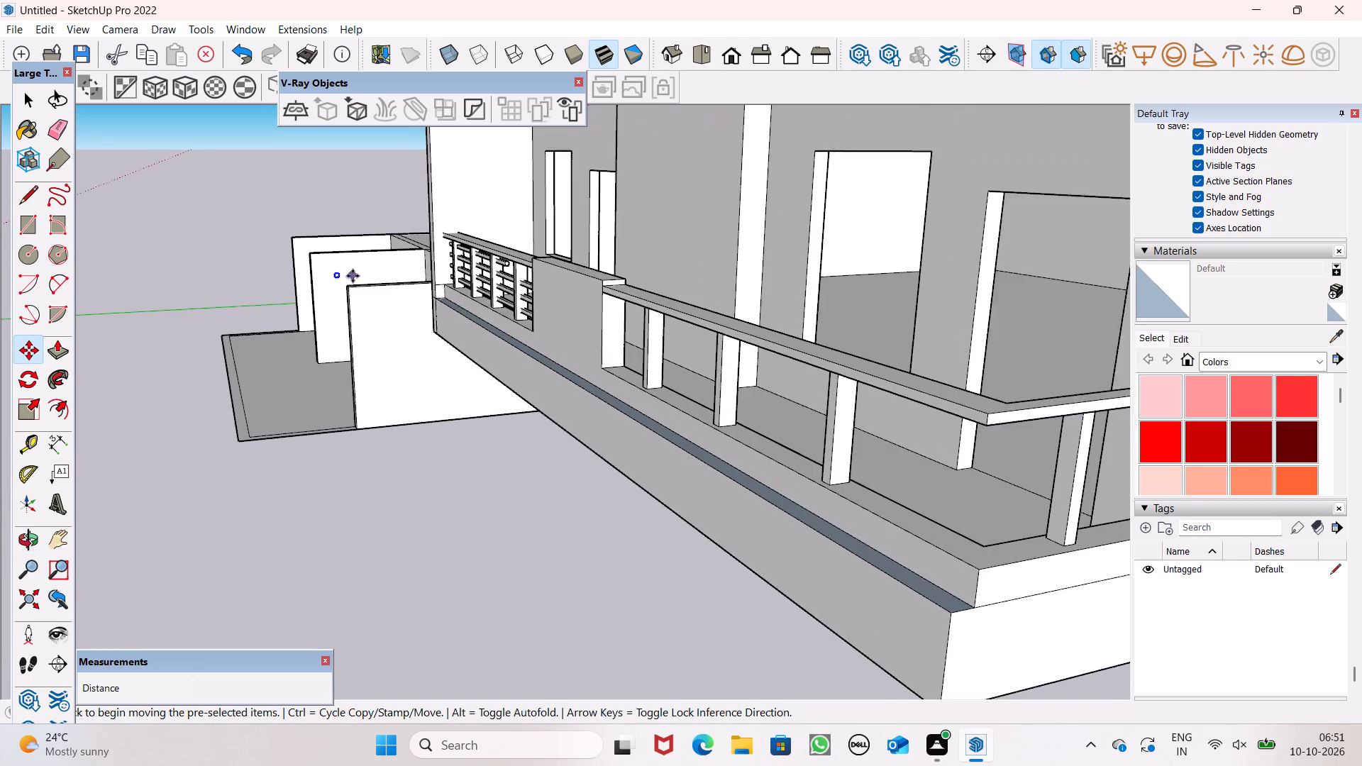
{"action": "scroll", "coordinate": [353, 276], "scroll_direction": "up", "scroll_amount": 3}
{"action": "left_click_drag", "start_coordinate": [282, 299], "coordinate": [391, 499]}
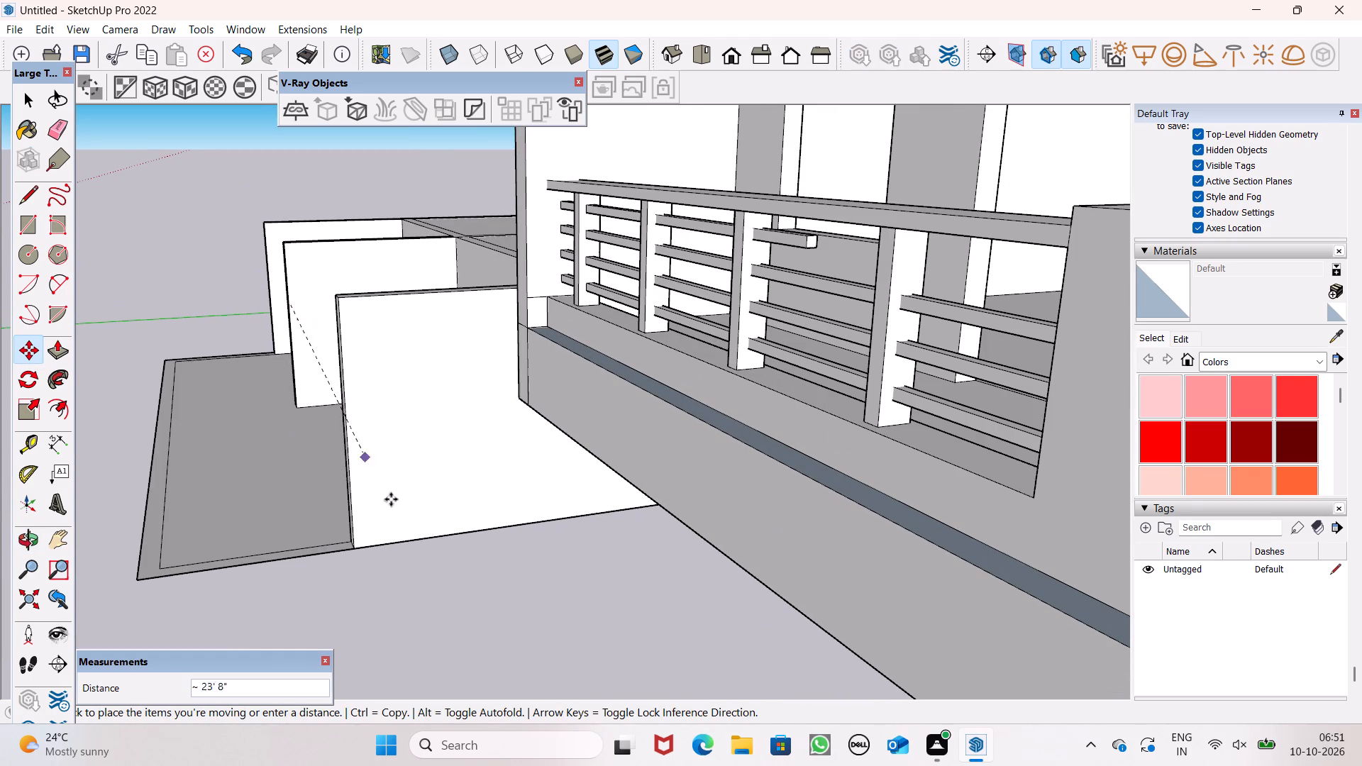
{"action": "left_click_drag", "start_coordinate": [391, 499], "coordinate": [491, 567]}
{"action": "scroll", "coordinate": [497, 499], "scroll_direction": "down", "scroll_amount": 8}
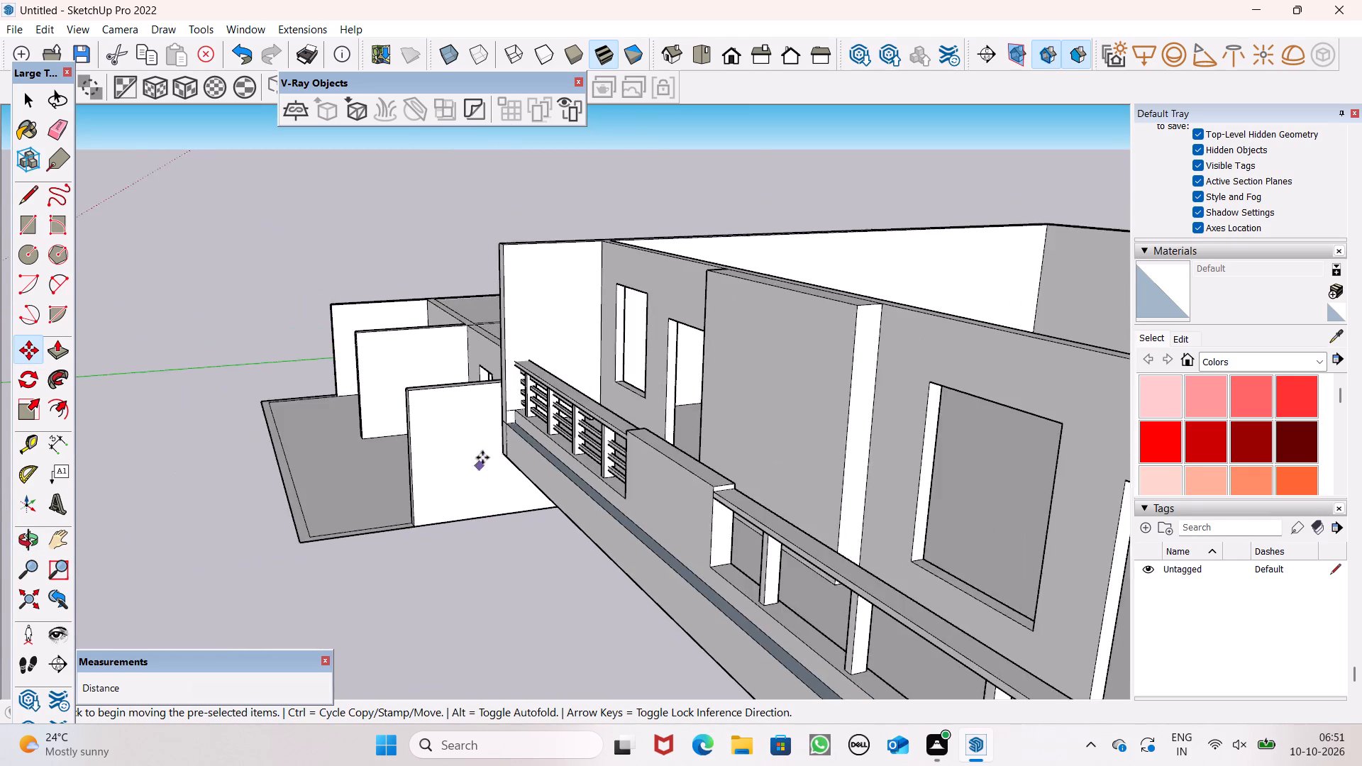
{"action": "scroll", "coordinate": [482, 457], "scroll_direction": "down", "scroll_amount": 5}
{"action": "scroll", "coordinate": [631, 646], "scroll_direction": "up", "scroll_amount": 7}
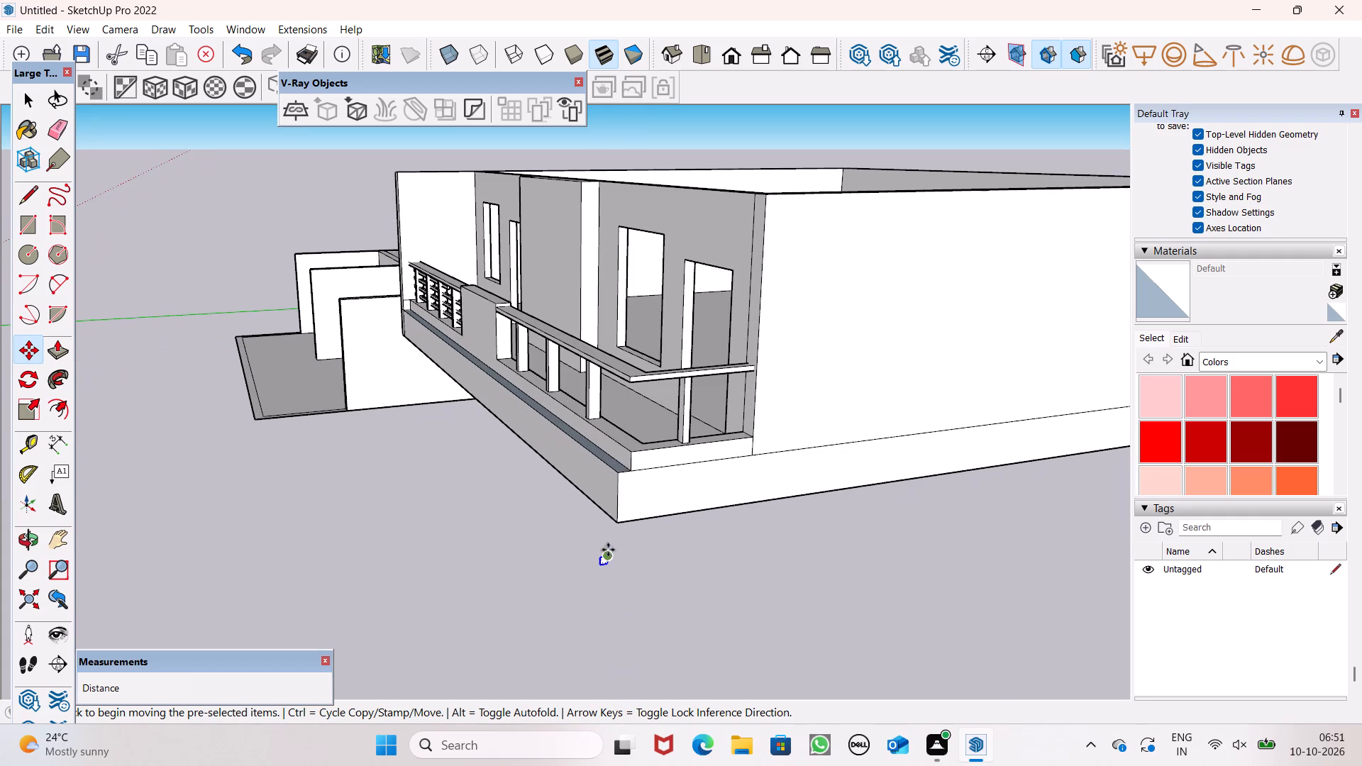
{"action": "scroll", "coordinate": [692, 513], "scroll_direction": "up", "scroll_amount": 6}
{"action": "scroll", "coordinate": [572, 565], "scroll_direction": "down", "scroll_amount": 4}
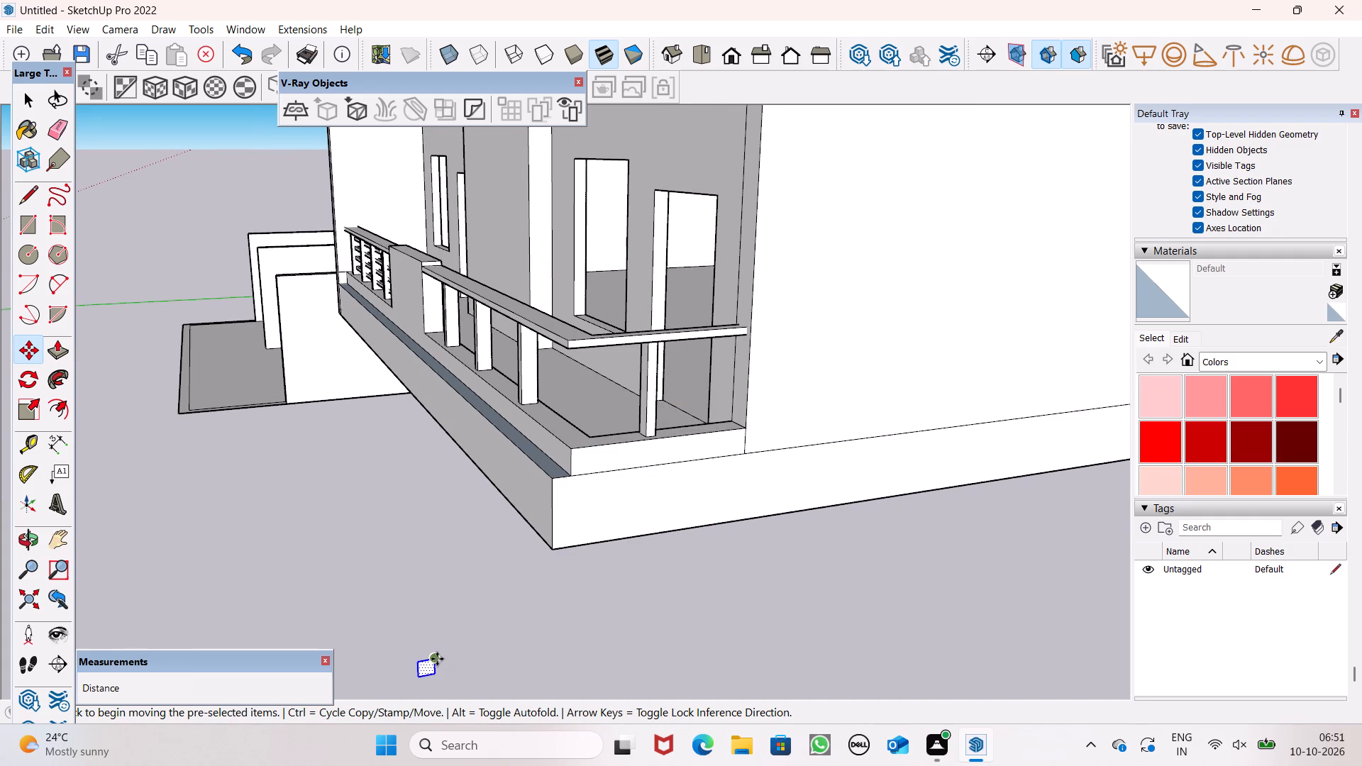
{"action": "left_click_drag", "start_coordinate": [437, 658], "coordinate": [431, 292]}
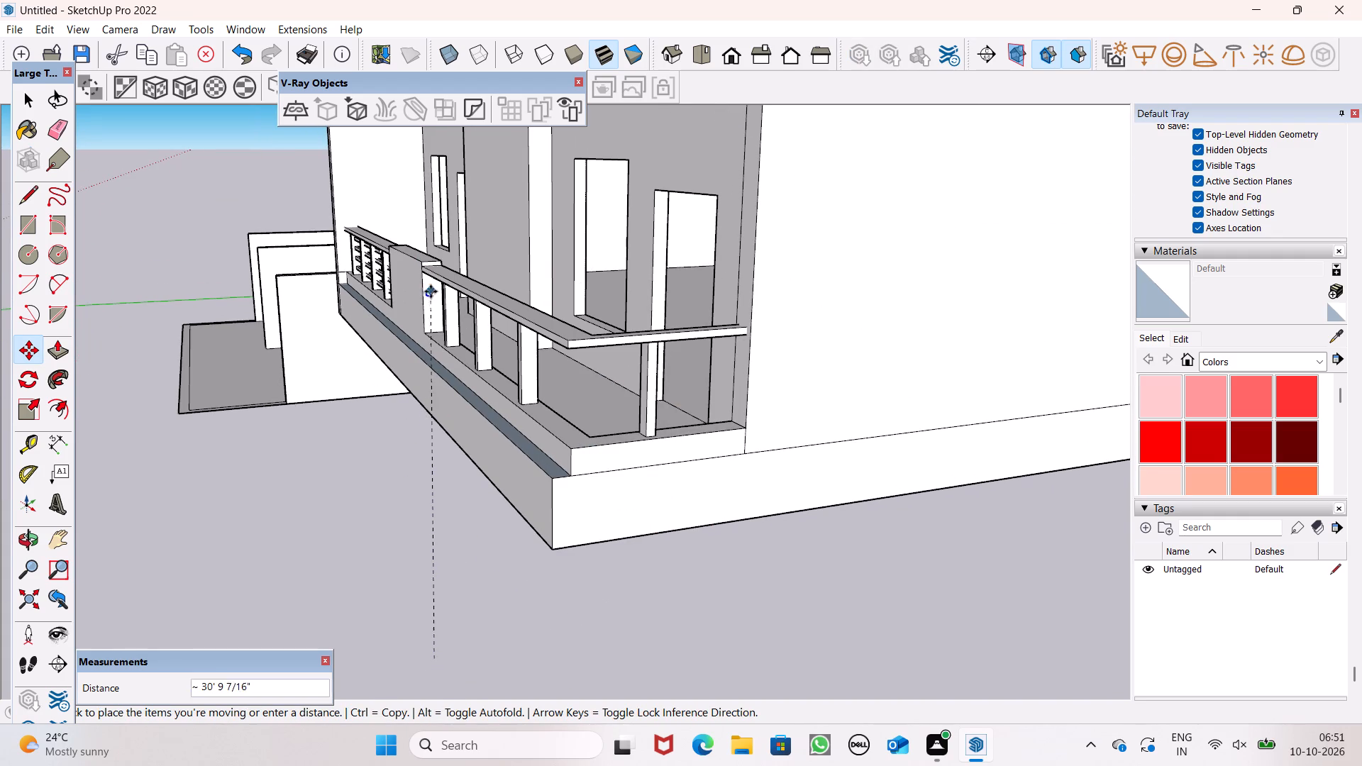
{"action": "left_click_drag", "start_coordinate": [431, 292], "coordinate": [435, 311]}
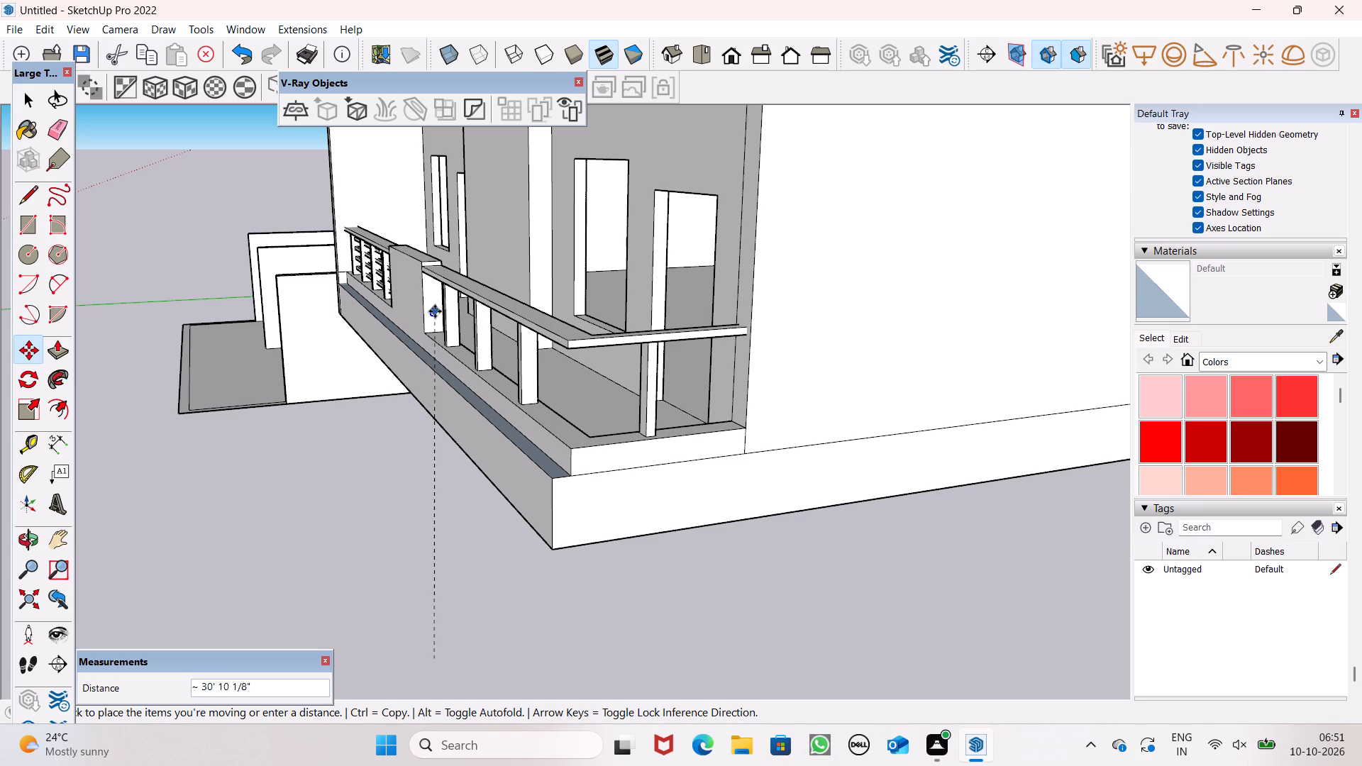
{"action": "left_click_drag", "start_coordinate": [435, 311], "coordinate": [436, 311]}
Raise the square about 1' 5 1/4" straight up the parapet panel's end face, close under the handrail.
{"action": "scroll", "coordinate": [412, 300], "scroll_direction": "up", "scroll_amount": 8}
{"action": "scroll", "coordinate": [588, 333], "scroll_direction": "up", "scroll_amount": 5}
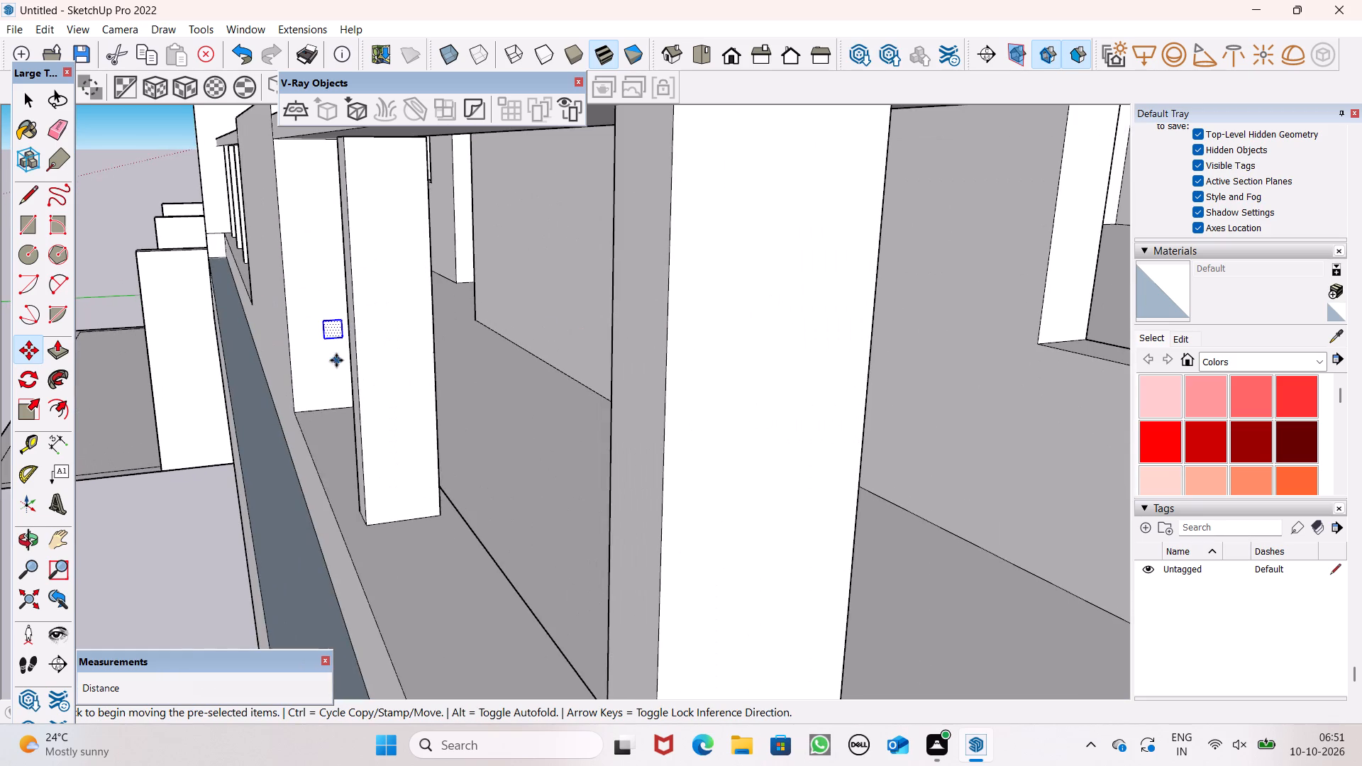
{"action": "middle_click_drag", "start_coordinate": [336, 360], "coordinate": [365, 353]}
{"action": "scroll", "coordinate": [363, 353], "scroll_direction": "up", "scroll_amount": 1}
{"action": "scroll", "coordinate": [372, 281], "scroll_direction": "down", "scroll_amount": 5}
{"action": "middle_click_drag", "start_coordinate": [372, 284], "coordinate": [383, 288]}
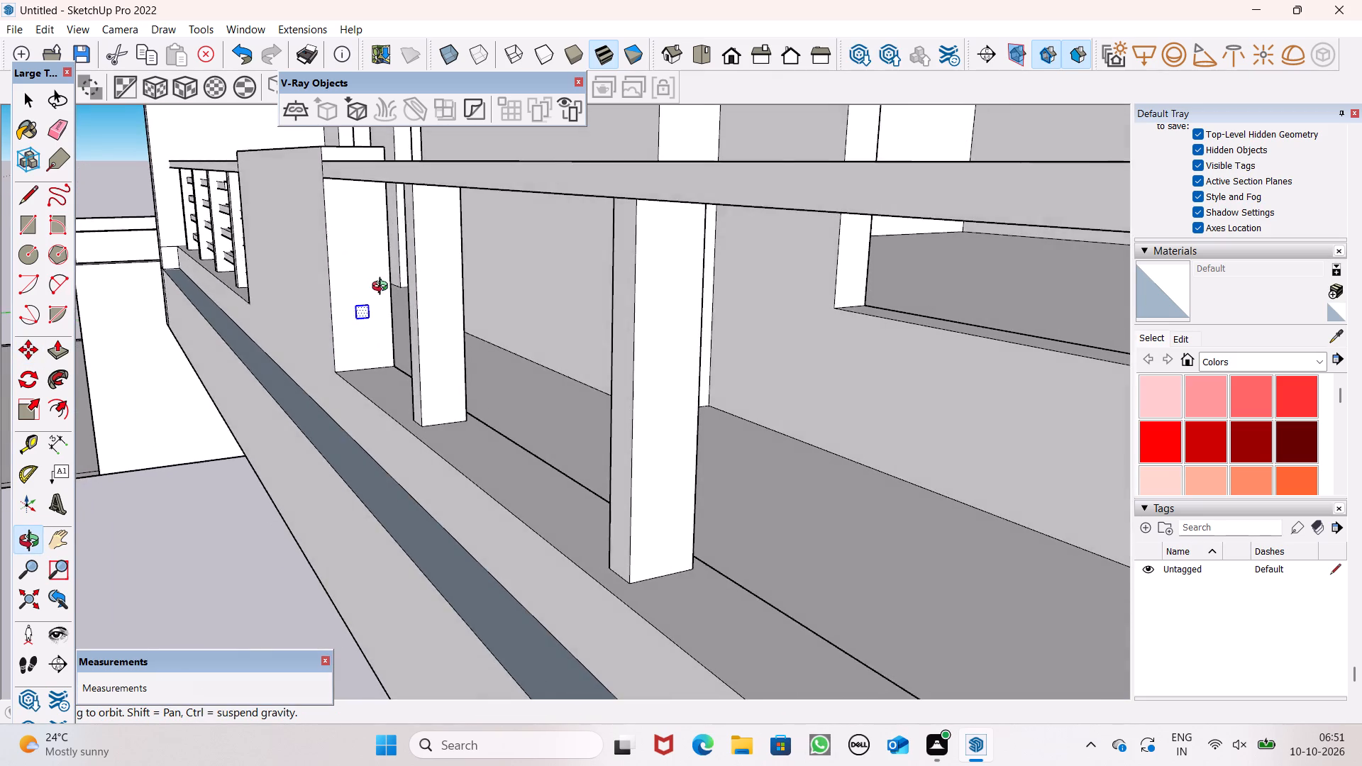
{"action": "middle_click_drag", "start_coordinate": [383, 288], "coordinate": [426, 307]}
{"action": "scroll", "coordinate": [399, 327], "scroll_direction": "up", "scroll_amount": 4}
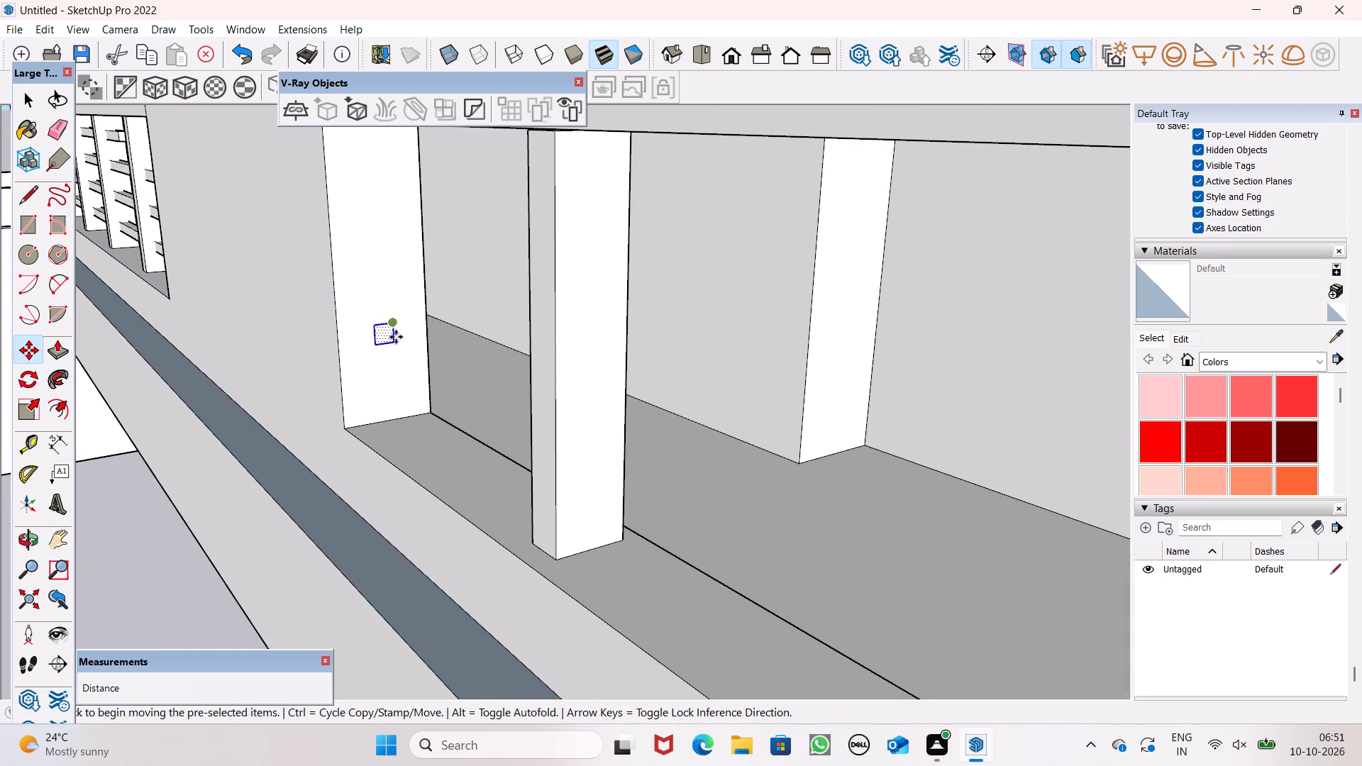
{"action": "key", "text": "space"}
{"action": "scroll", "coordinate": [392, 335], "scroll_direction": "up", "scroll_amount": 5}
{"action": "scroll", "coordinate": [392, 331], "scroll_direction": "down", "scroll_amount": 5}
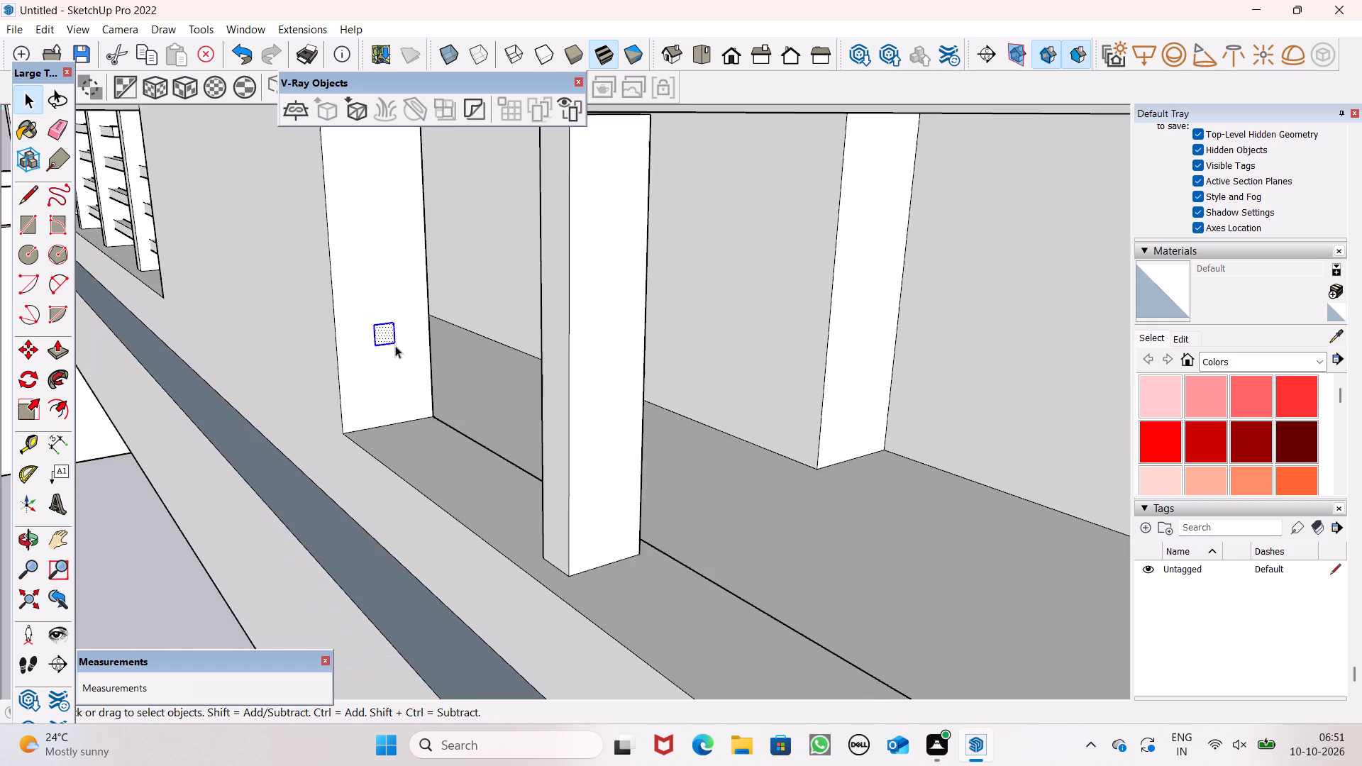
{"action": "middle_click_drag", "start_coordinate": [411, 366], "coordinate": [357, 370]}
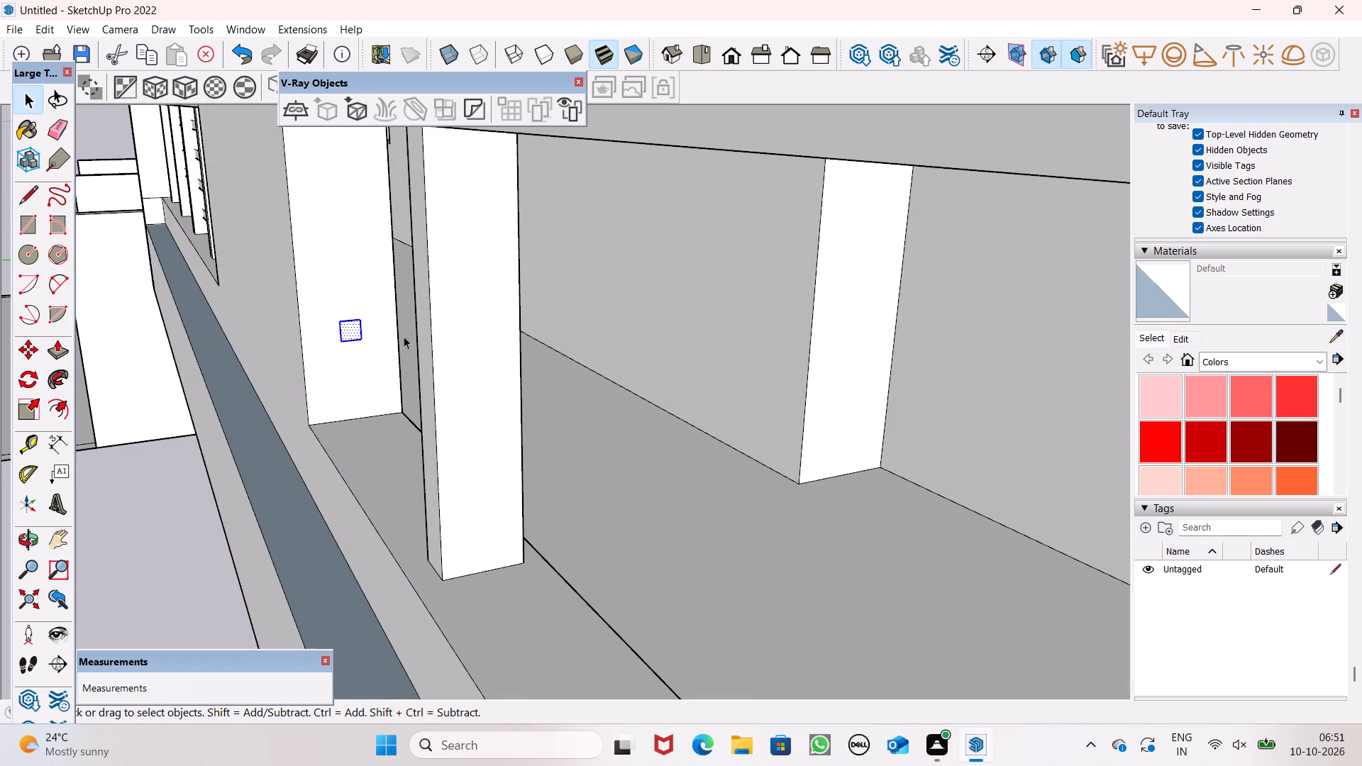
{"action": "scroll", "coordinate": [309, 206], "scroll_direction": "down", "scroll_amount": 5}
{"action": "scroll", "coordinate": [310, 156], "scroll_direction": "up", "scroll_amount": 4}
{"action": "middle_click_drag", "start_coordinate": [331, 226], "coordinate": [355, 206]}
{"action": "scroll", "coordinate": [331, 226], "scroll_direction": "up", "scroll_amount": 1}
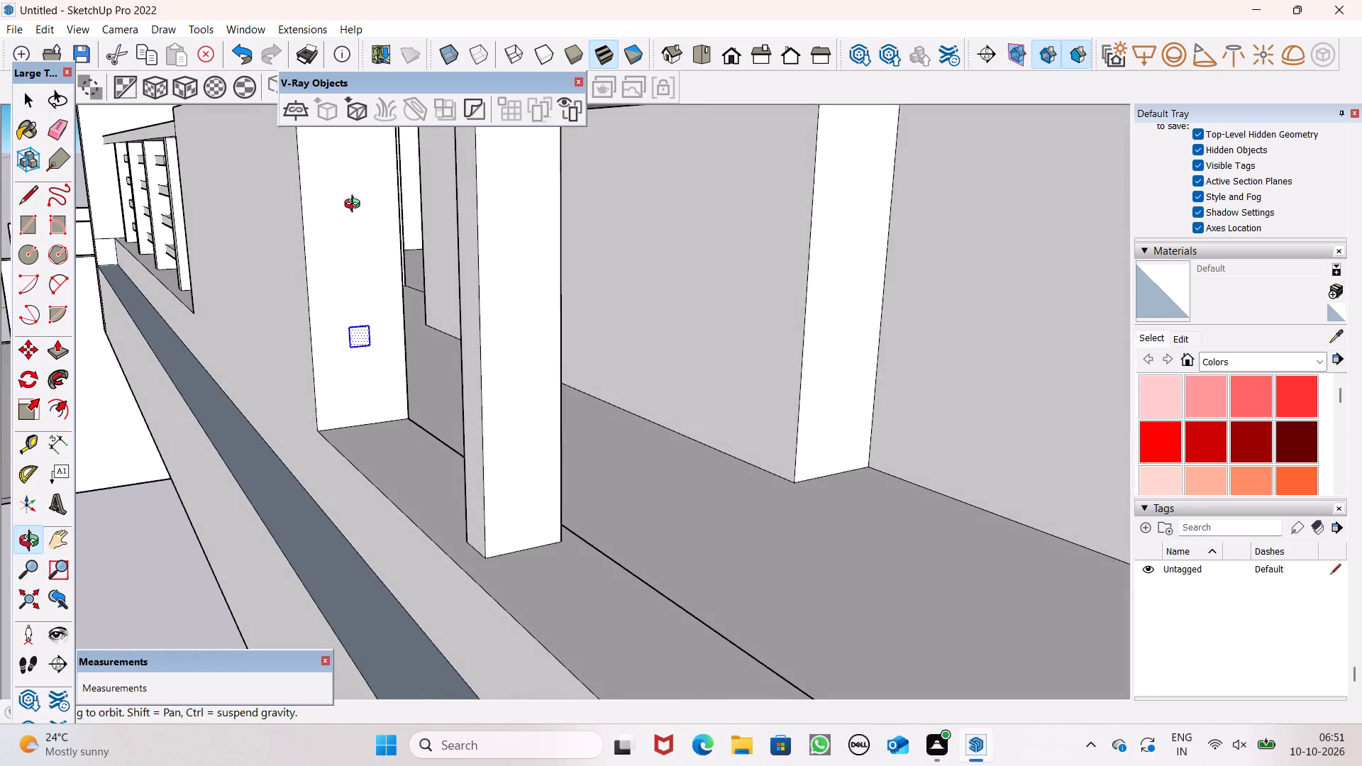
{"action": "middle_click_drag", "start_coordinate": [355, 206], "coordinate": [356, 207]}
{"action": "key", "text": "m"}
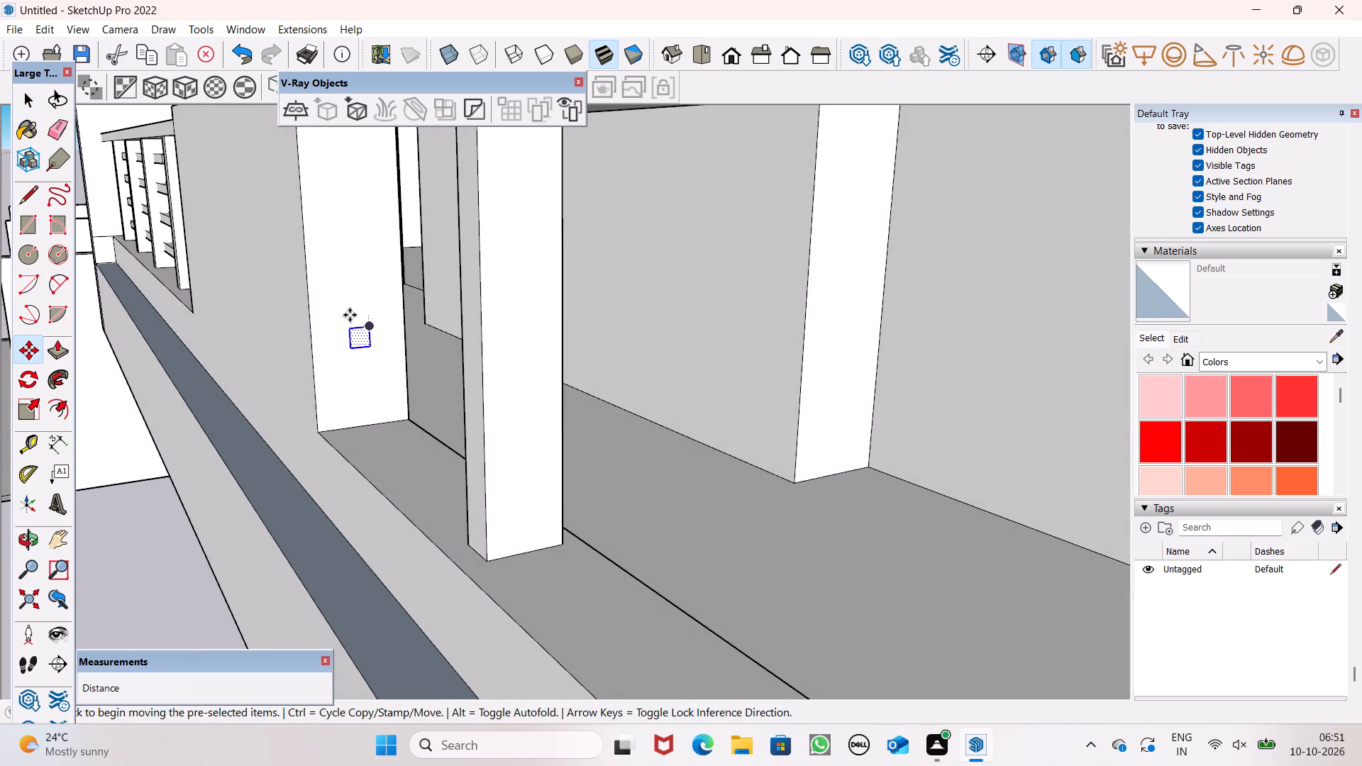
{"action": "key", "text": "Return"}
{"action": "scroll", "coordinate": [371, 327], "scroll_direction": "down", "scroll_amount": 4}
{"action": "middle_click_drag", "start_coordinate": [348, 200], "coordinate": [370, 177]}
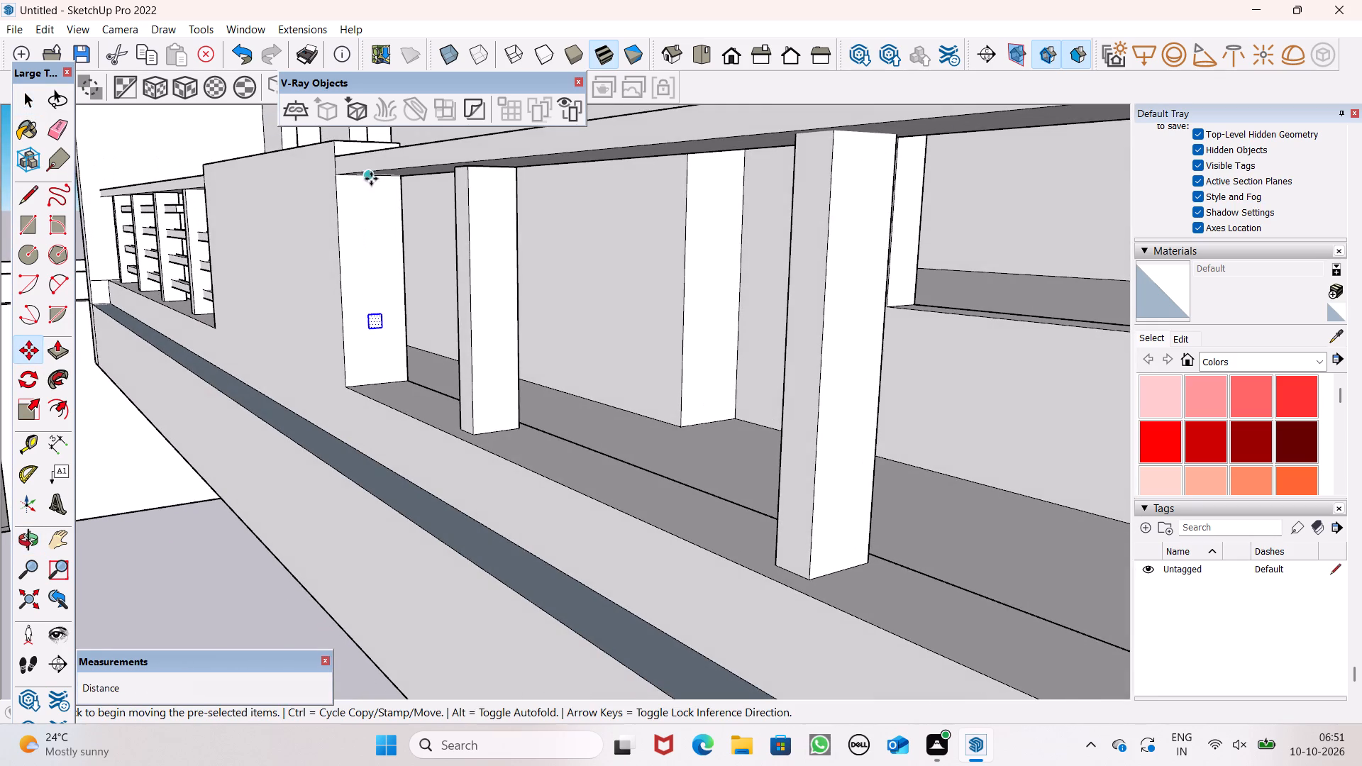
{"action": "scroll", "coordinate": [371, 183], "scroll_direction": "up", "scroll_amount": 5}
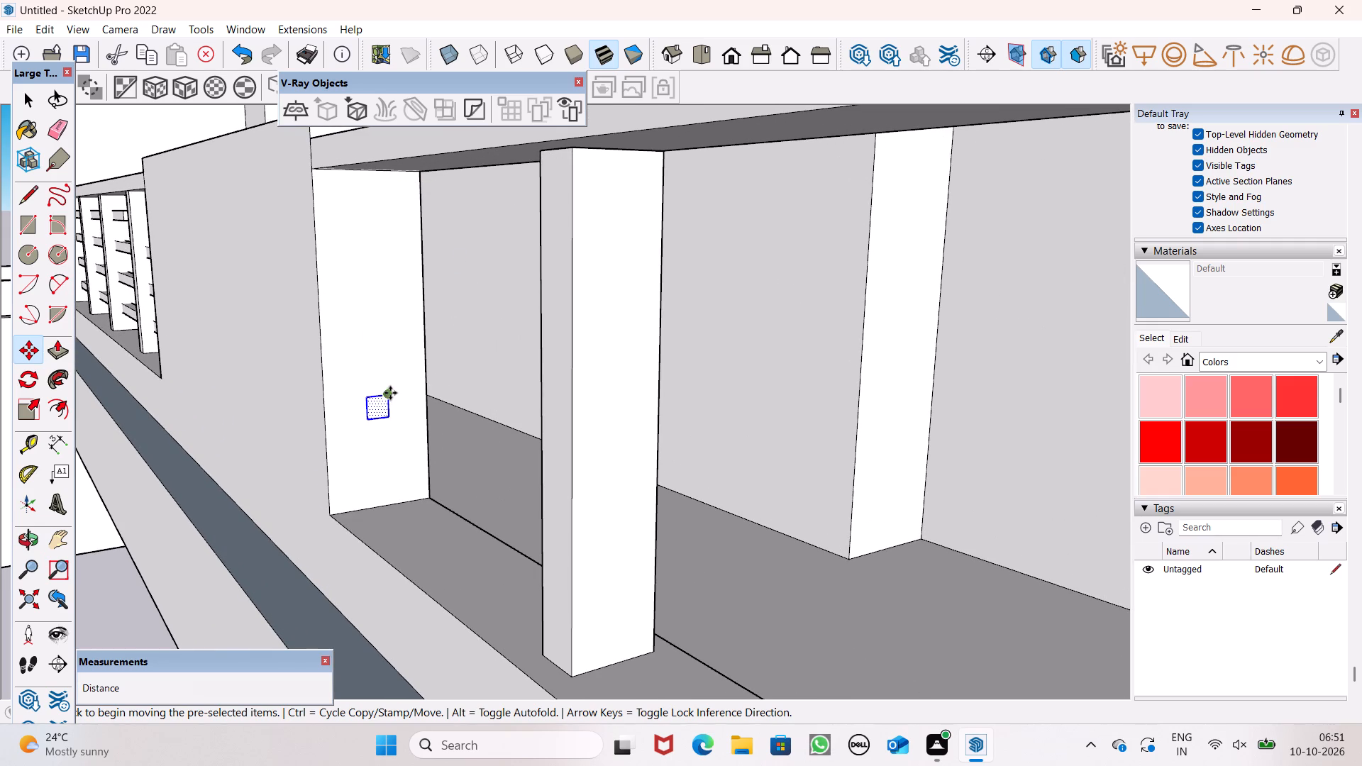
{"action": "left_click_drag", "start_coordinate": [390, 393], "coordinate": [386, 208]}
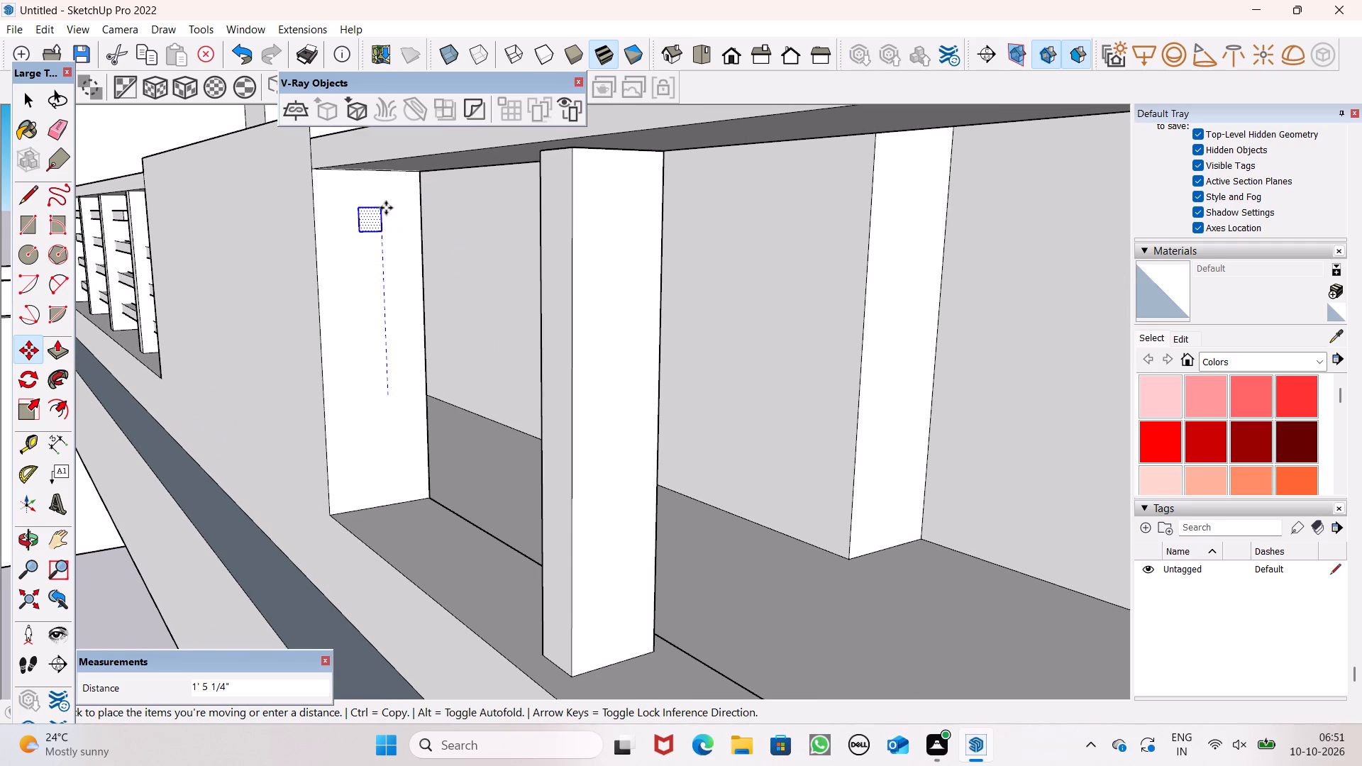
{"action": "left_click_drag", "start_coordinate": [386, 208], "coordinate": [387, 208]}
Adjust the square's position on the parapet panel's end face with two small moves, about 1 3/8" down and about 9/16" sideways.
{"action": "scroll", "coordinate": [406, 253], "scroll_direction": "down", "scroll_amount": 4}
{"action": "middle_click_drag", "start_coordinate": [431, 317], "coordinate": [423, 342]}
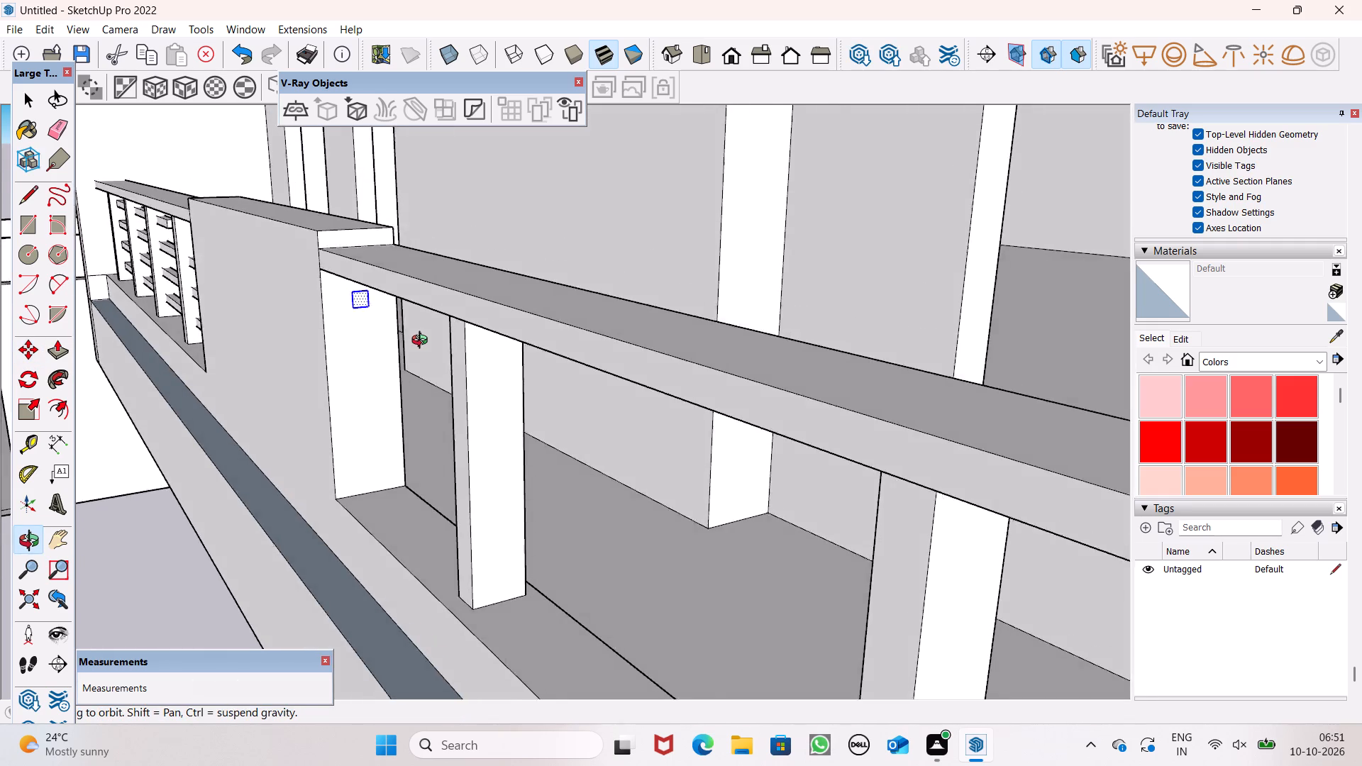
{"action": "middle_click_drag", "start_coordinate": [423, 342], "coordinate": [414, 313]}
{"action": "scroll", "coordinate": [330, 181], "scroll_direction": "up", "scroll_amount": 6}
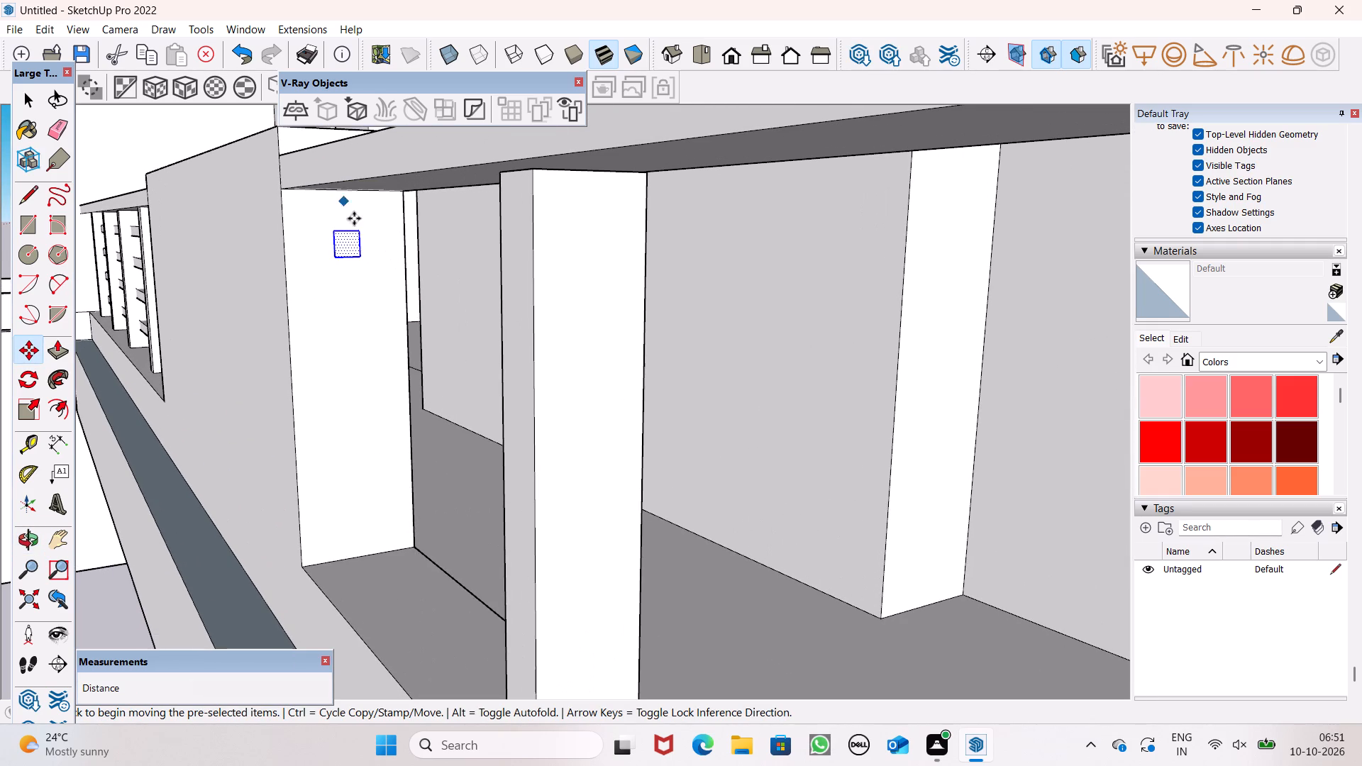
{"action": "left_click_drag", "start_coordinate": [350, 248], "coordinate": [347, 259]}
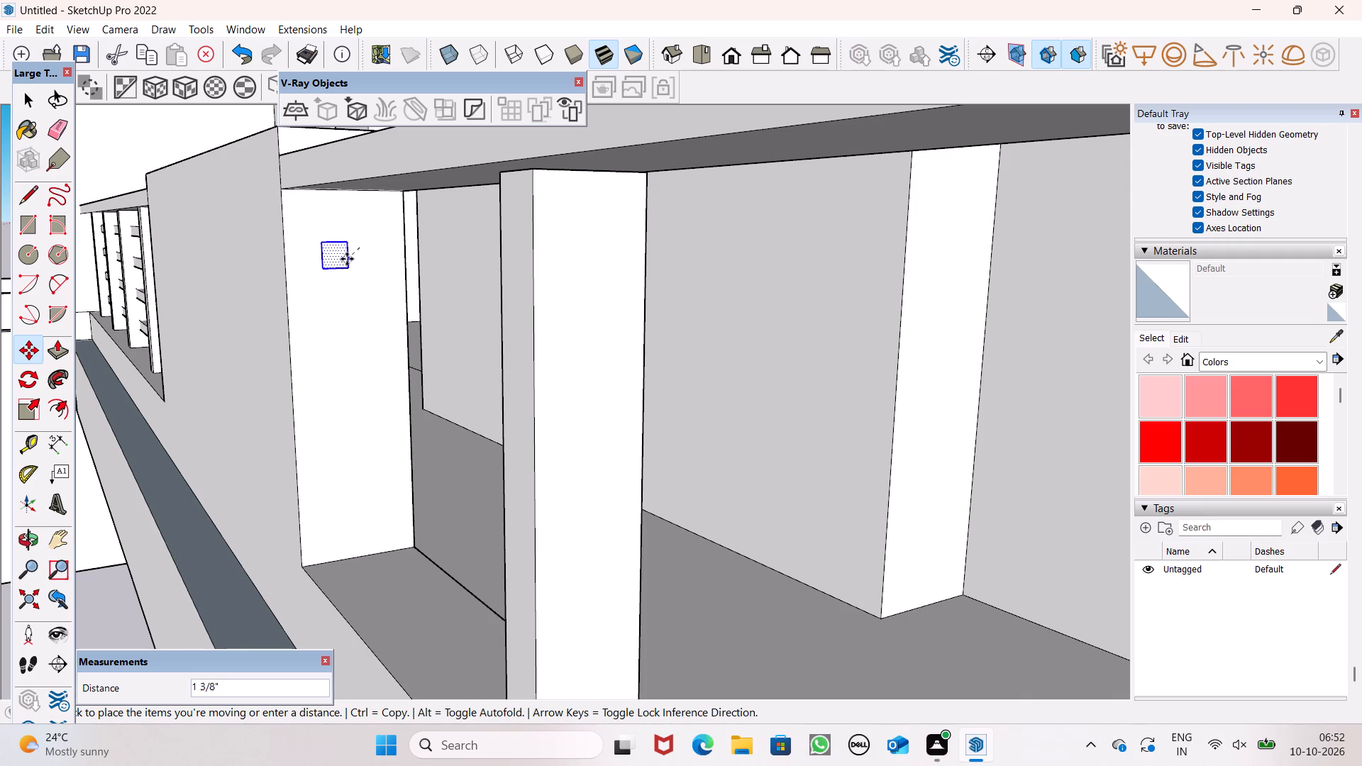
{"action": "left_click_drag", "start_coordinate": [347, 259], "coordinate": [363, 265]}
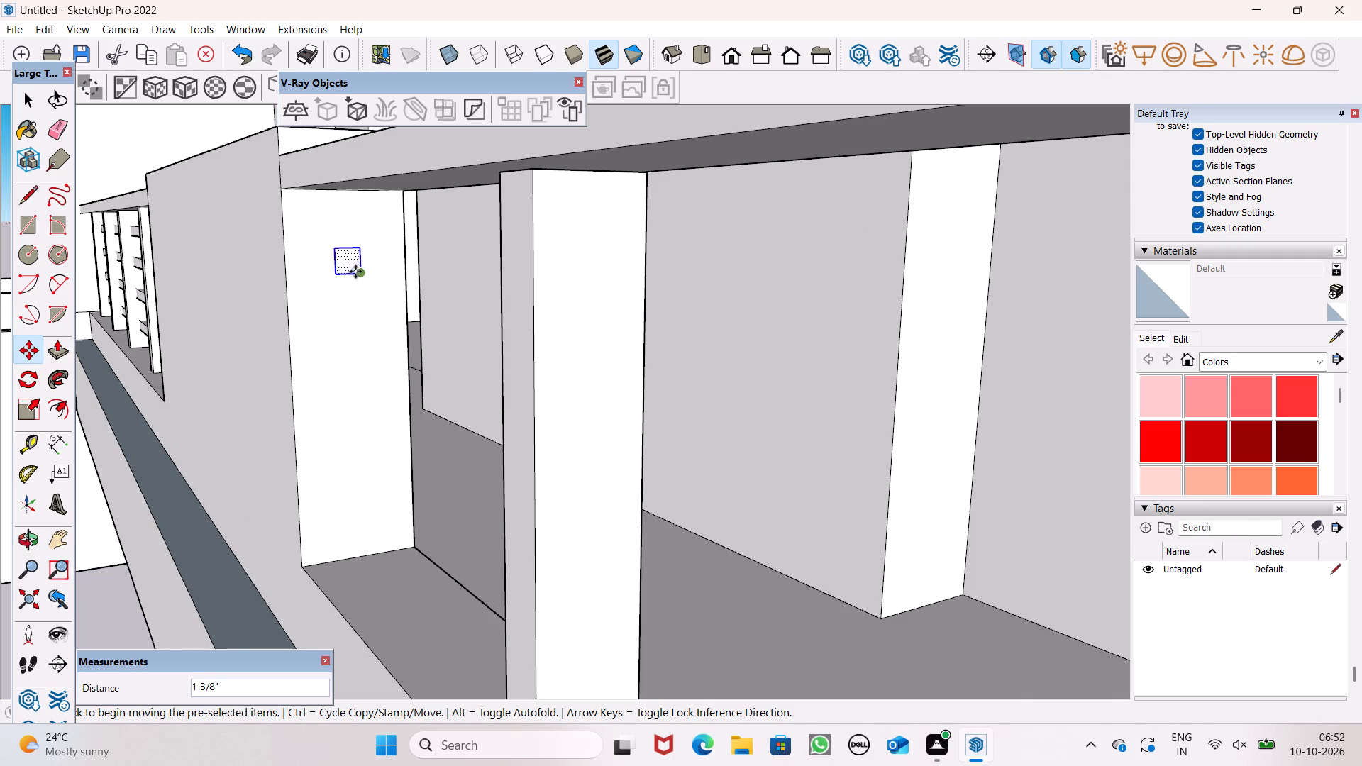
{"action": "left_click_drag", "start_coordinate": [355, 263], "coordinate": [354, 270]}
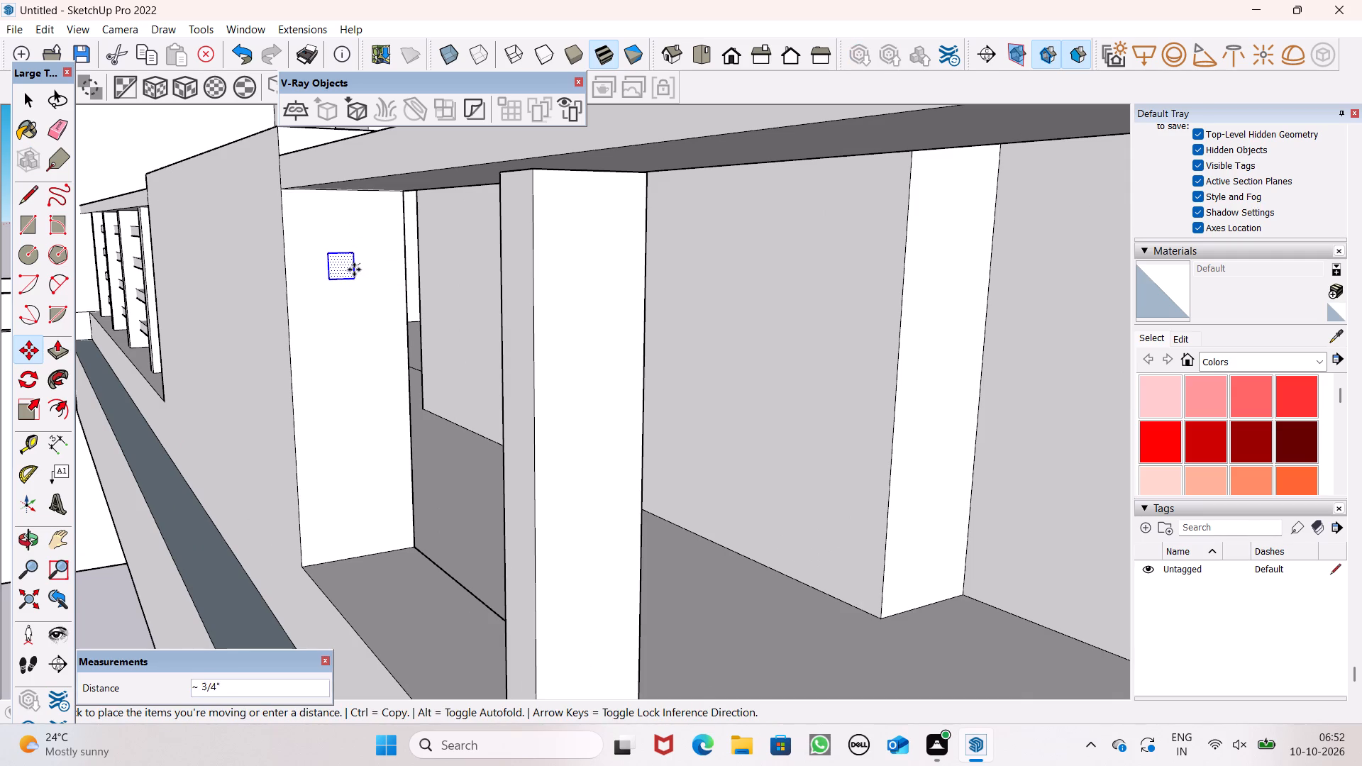
{"action": "left_click_drag", "start_coordinate": [354, 270], "coordinate": [370, 261]}
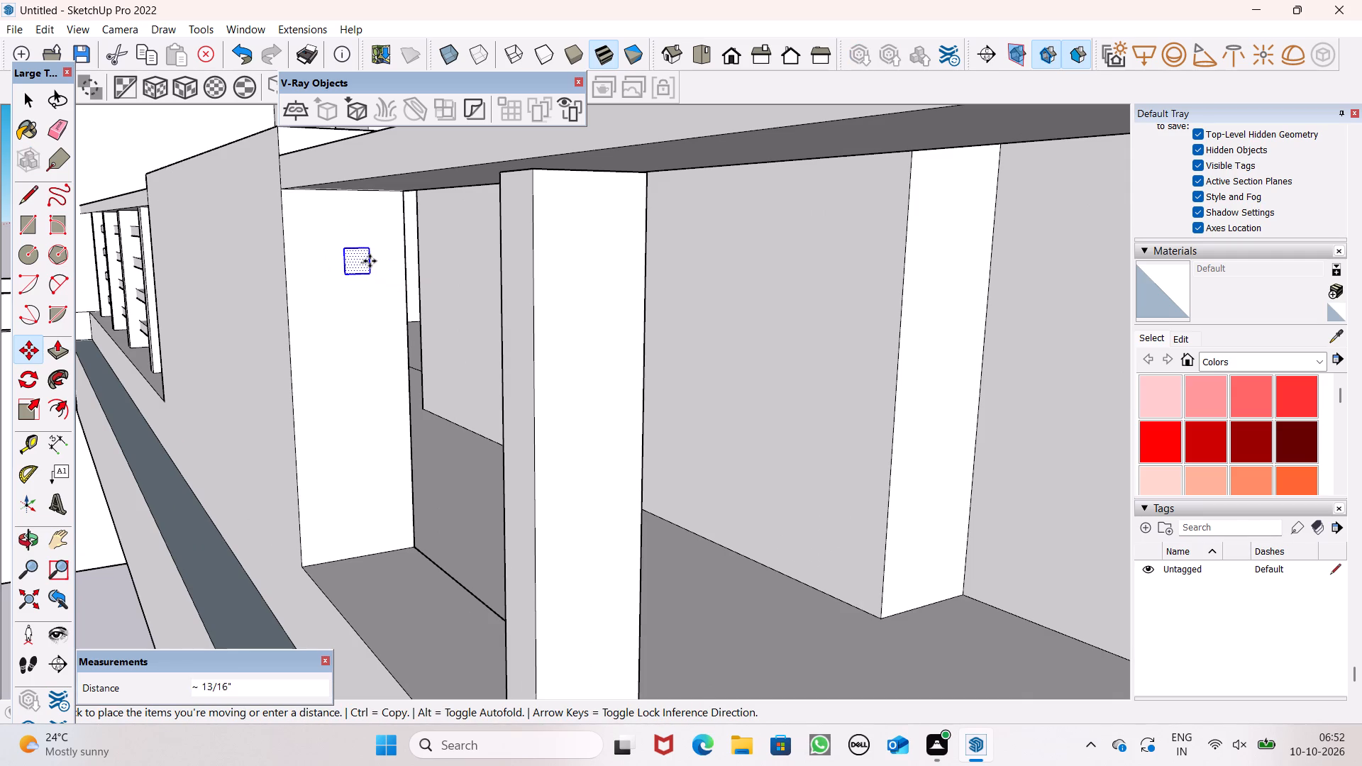
{"action": "left_click_drag", "start_coordinate": [370, 261], "coordinate": [367, 260]}
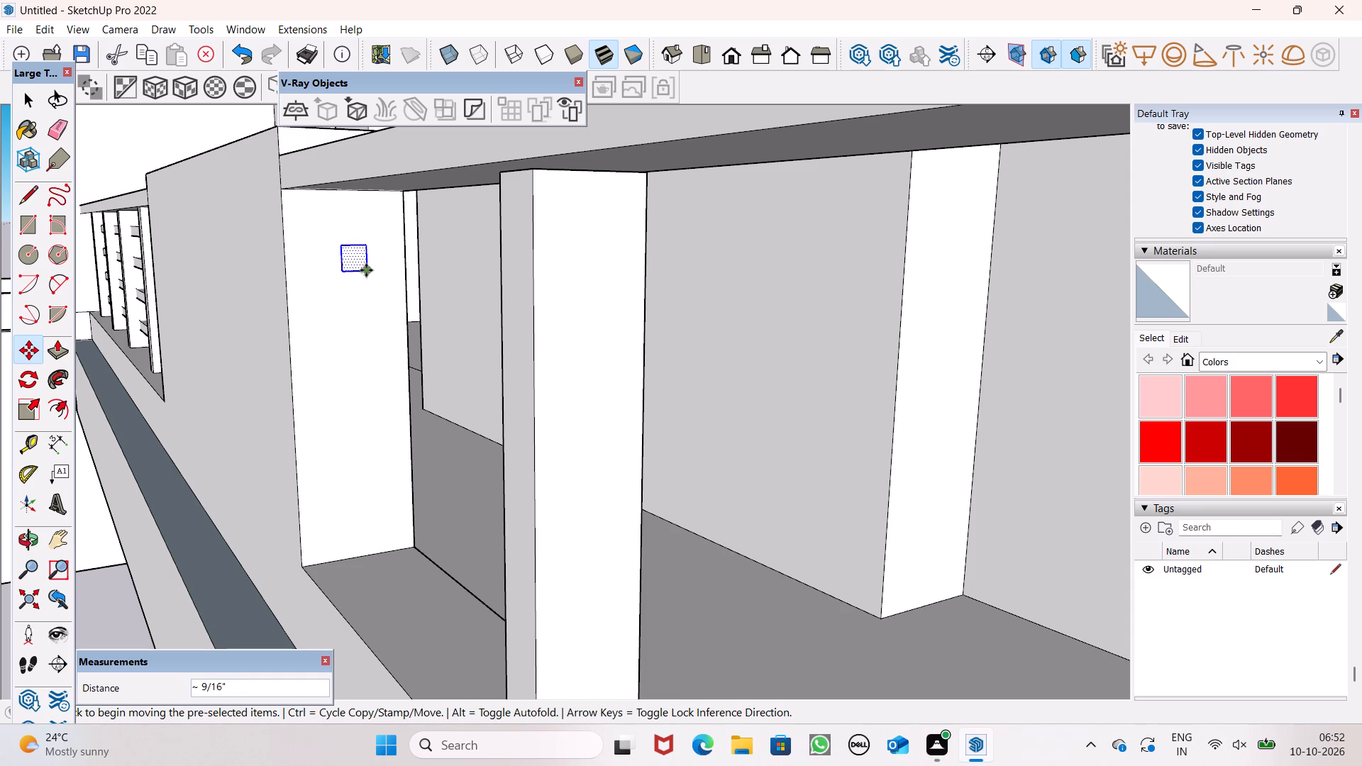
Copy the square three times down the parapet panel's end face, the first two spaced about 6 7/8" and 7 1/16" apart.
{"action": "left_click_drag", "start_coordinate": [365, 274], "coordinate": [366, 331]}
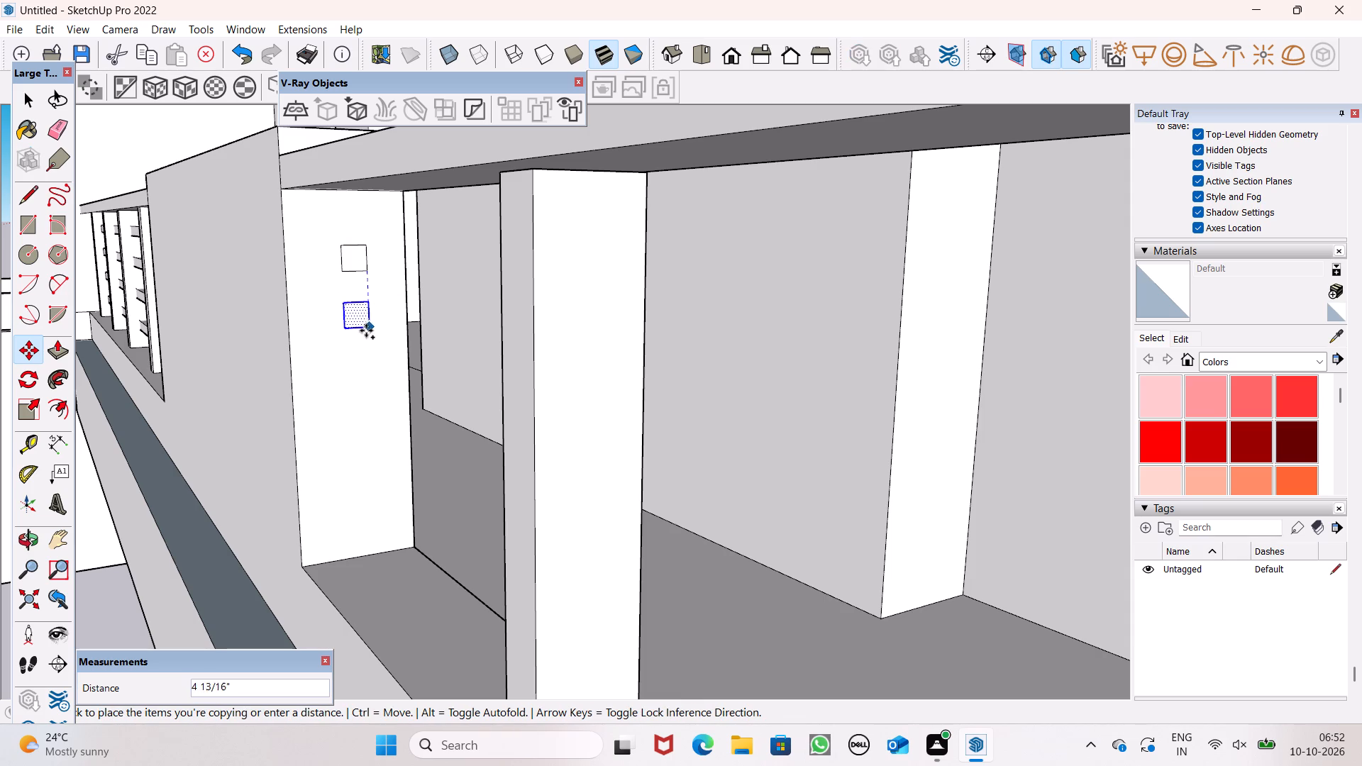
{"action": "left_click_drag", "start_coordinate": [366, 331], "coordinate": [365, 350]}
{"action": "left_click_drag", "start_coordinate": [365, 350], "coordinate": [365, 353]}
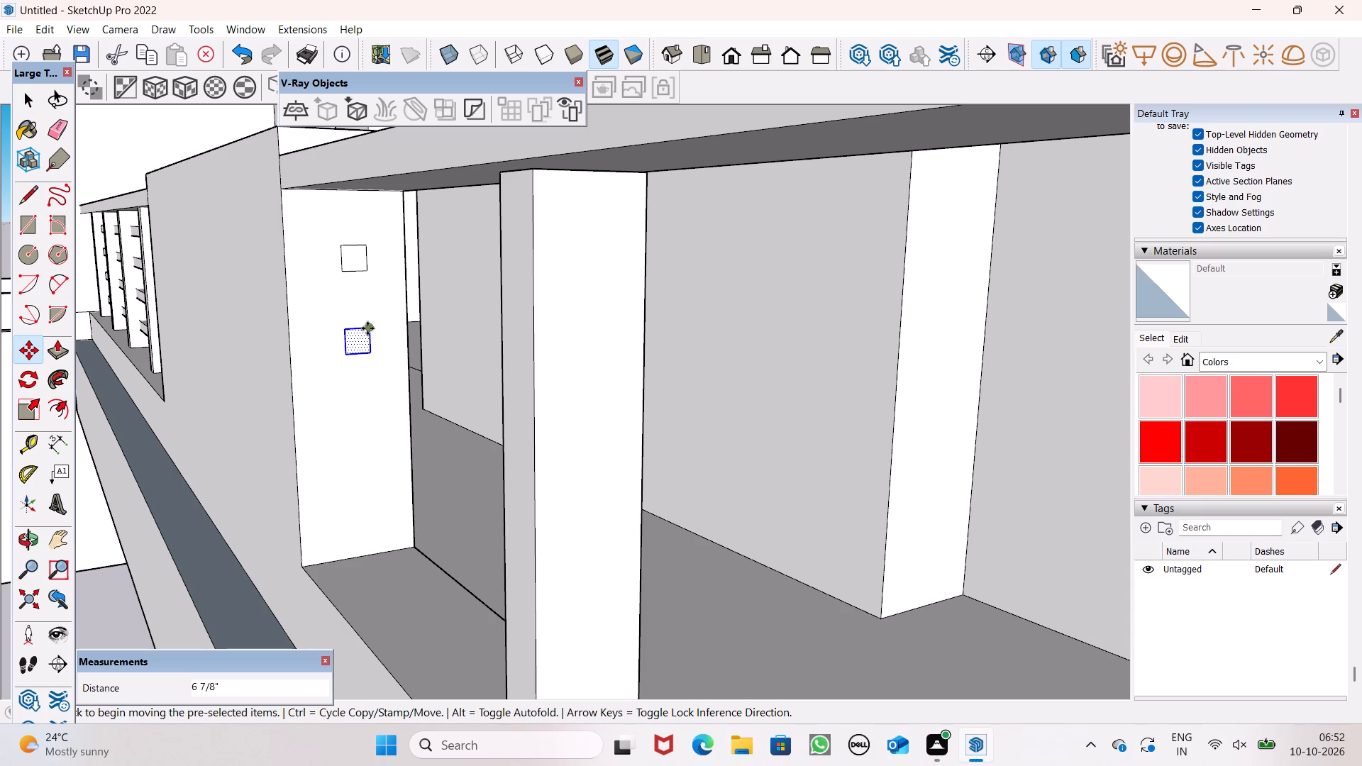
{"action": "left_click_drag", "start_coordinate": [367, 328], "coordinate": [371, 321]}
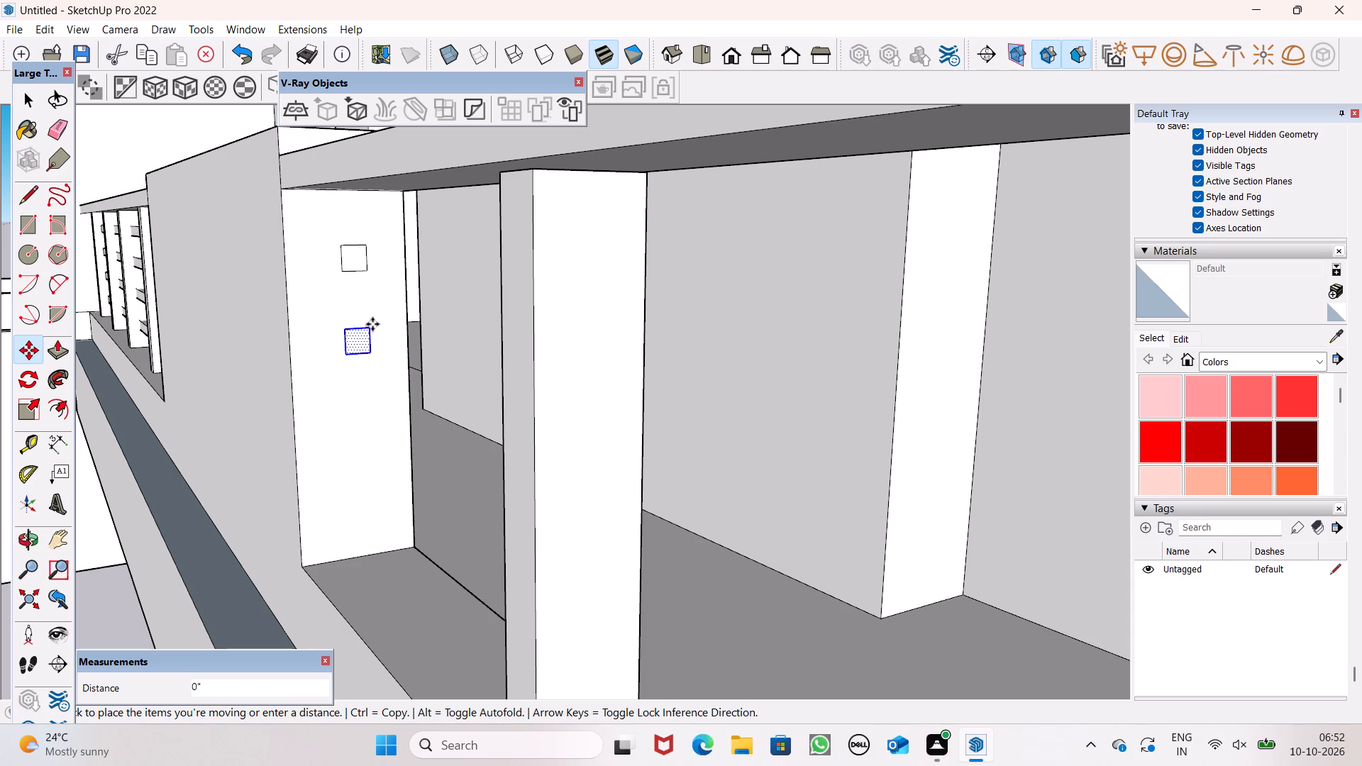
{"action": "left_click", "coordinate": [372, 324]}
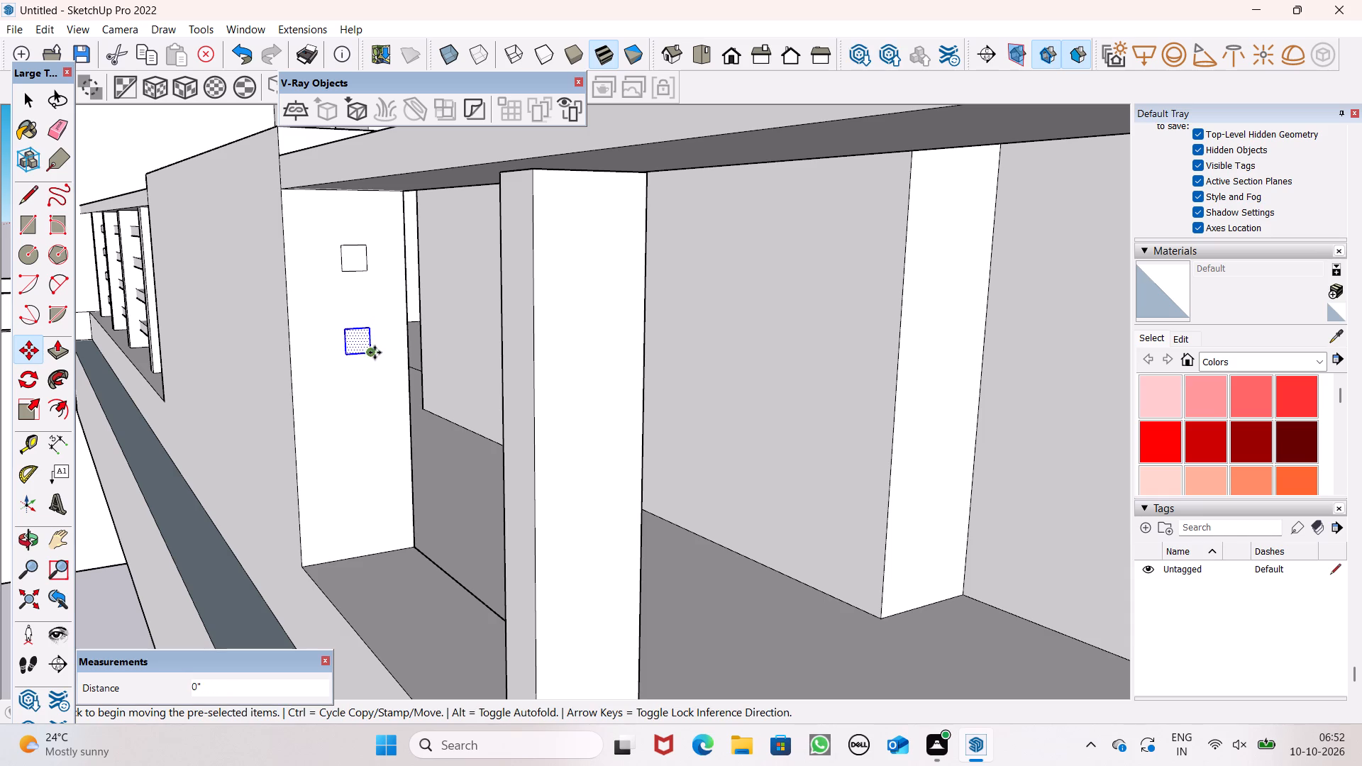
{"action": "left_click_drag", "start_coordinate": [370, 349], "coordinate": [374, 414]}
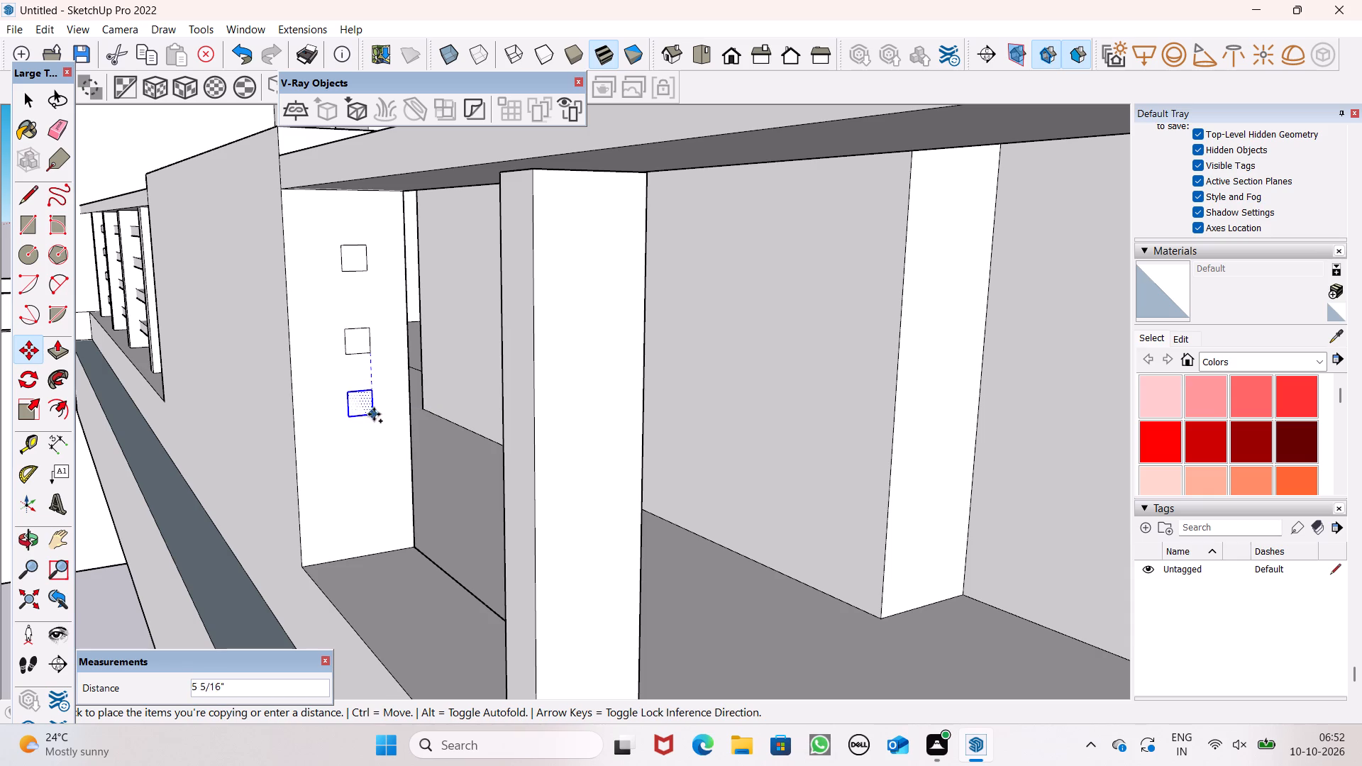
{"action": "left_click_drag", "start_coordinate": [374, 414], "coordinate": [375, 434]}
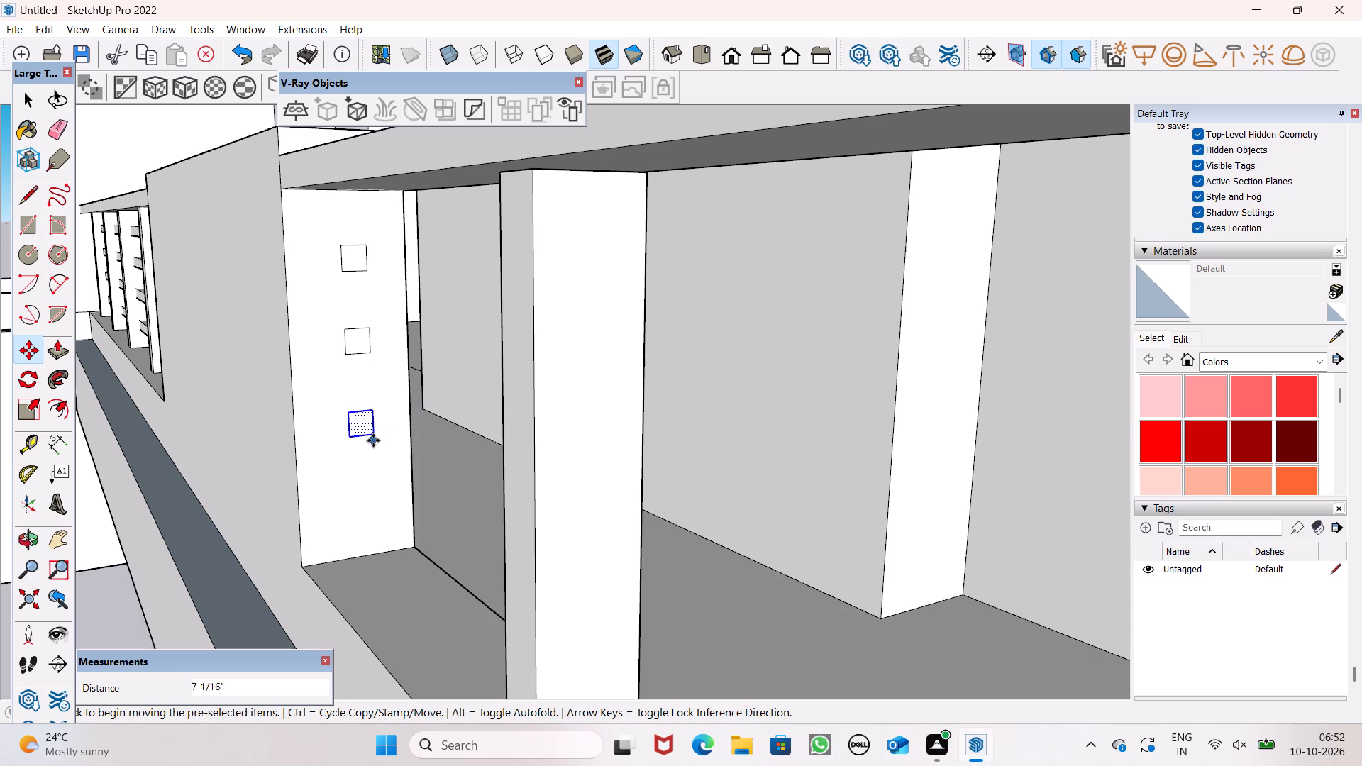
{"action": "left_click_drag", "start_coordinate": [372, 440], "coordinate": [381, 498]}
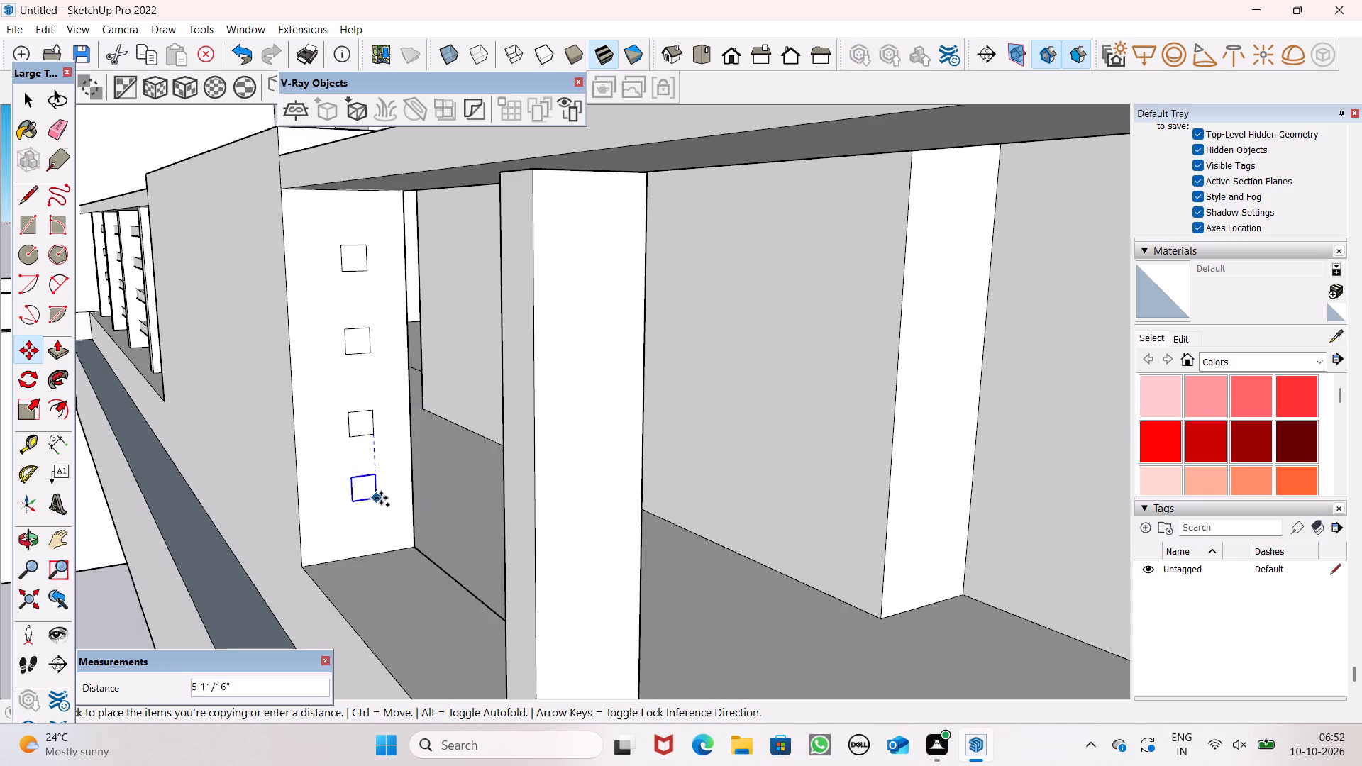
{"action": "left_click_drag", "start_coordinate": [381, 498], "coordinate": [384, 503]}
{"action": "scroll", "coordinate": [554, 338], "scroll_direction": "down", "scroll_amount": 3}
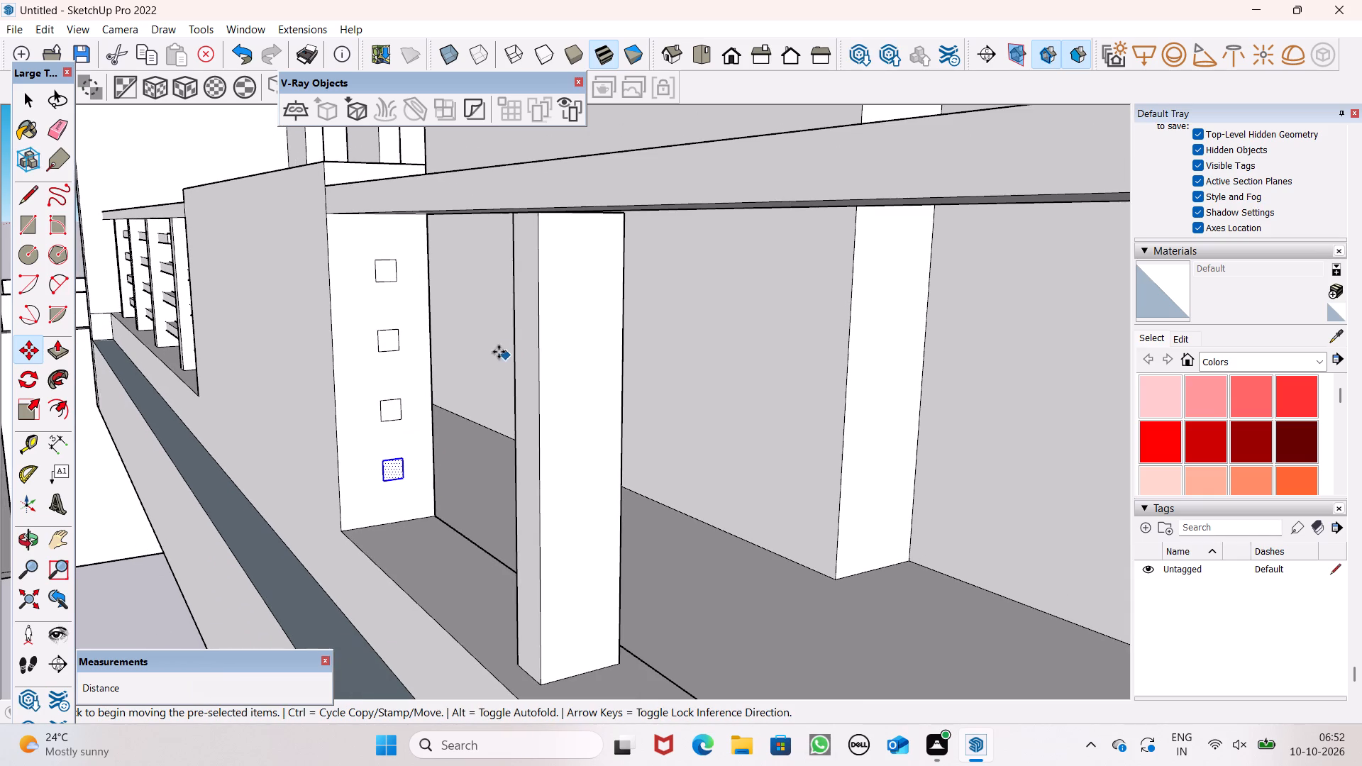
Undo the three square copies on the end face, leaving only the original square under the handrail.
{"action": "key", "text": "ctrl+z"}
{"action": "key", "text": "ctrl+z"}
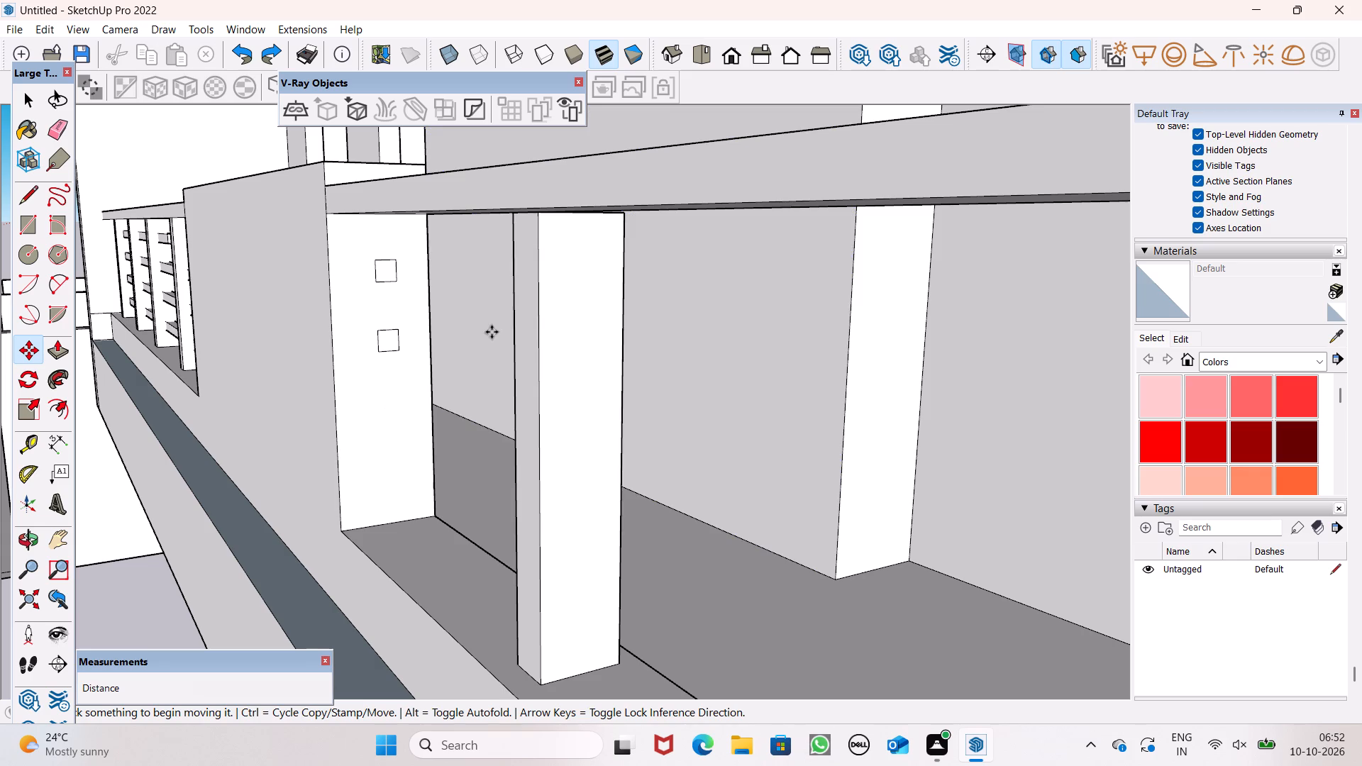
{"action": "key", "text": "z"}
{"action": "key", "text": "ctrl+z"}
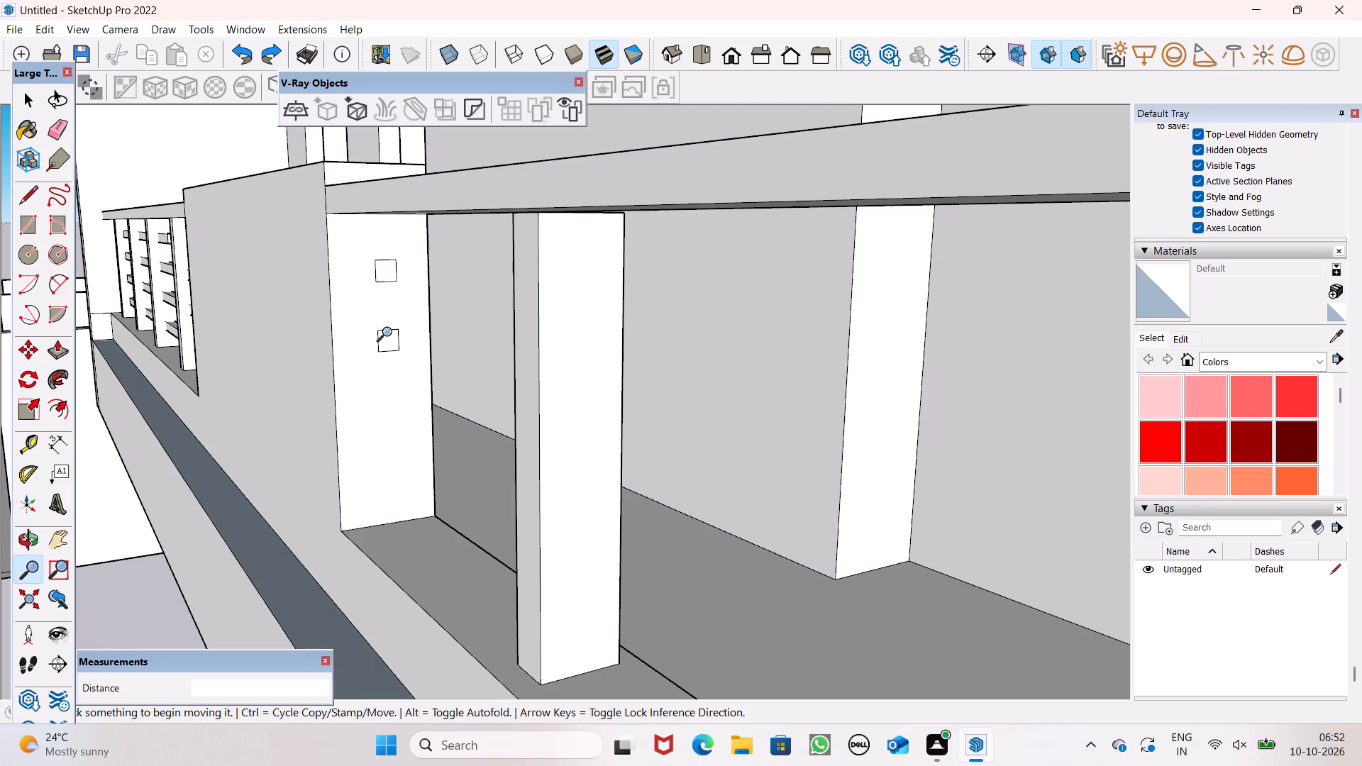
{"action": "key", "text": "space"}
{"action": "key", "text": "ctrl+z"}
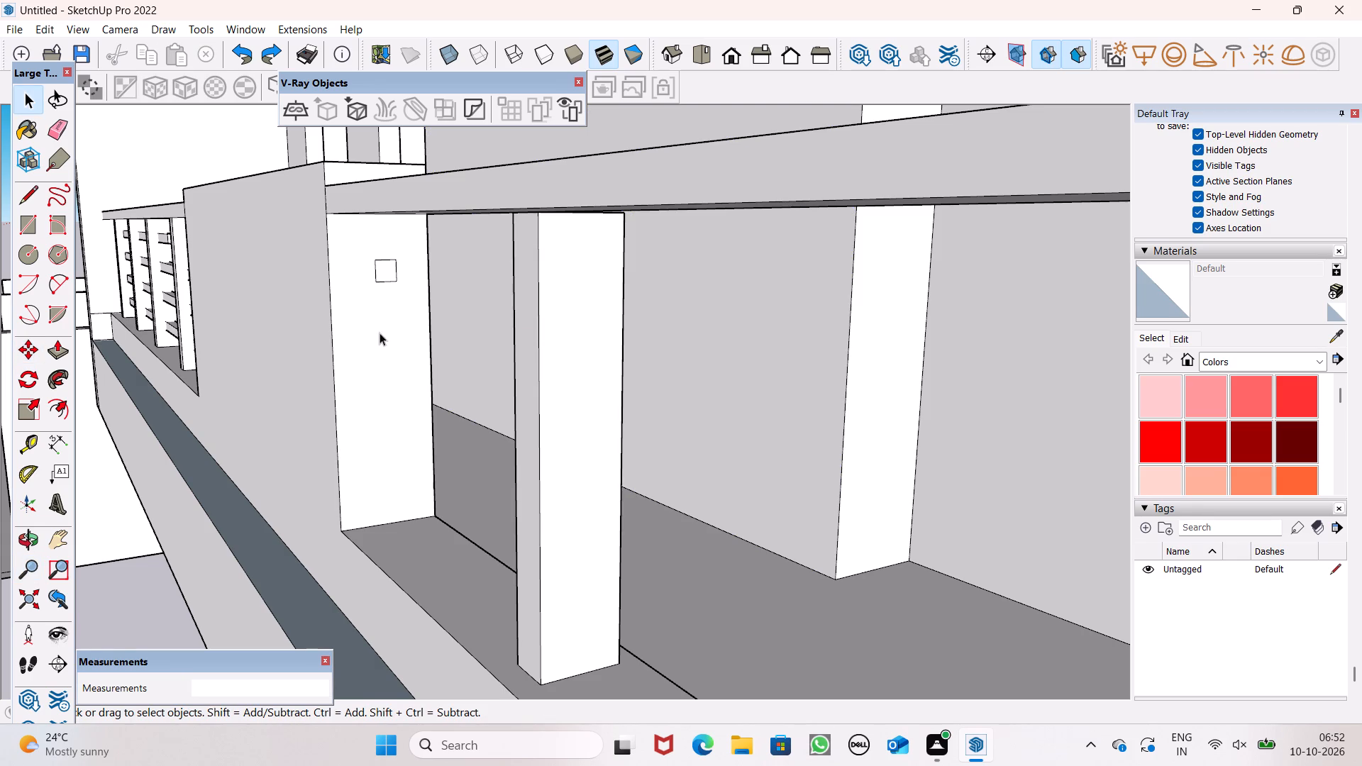
Select the remaining square with its edges and shift it about 1/2" up and sideways on the parapet panel's end face.
{"action": "double_click", "coordinate": [379, 273]}
{"action": "middle_click_drag", "start_coordinate": [414, 311], "coordinate": [399, 323]}
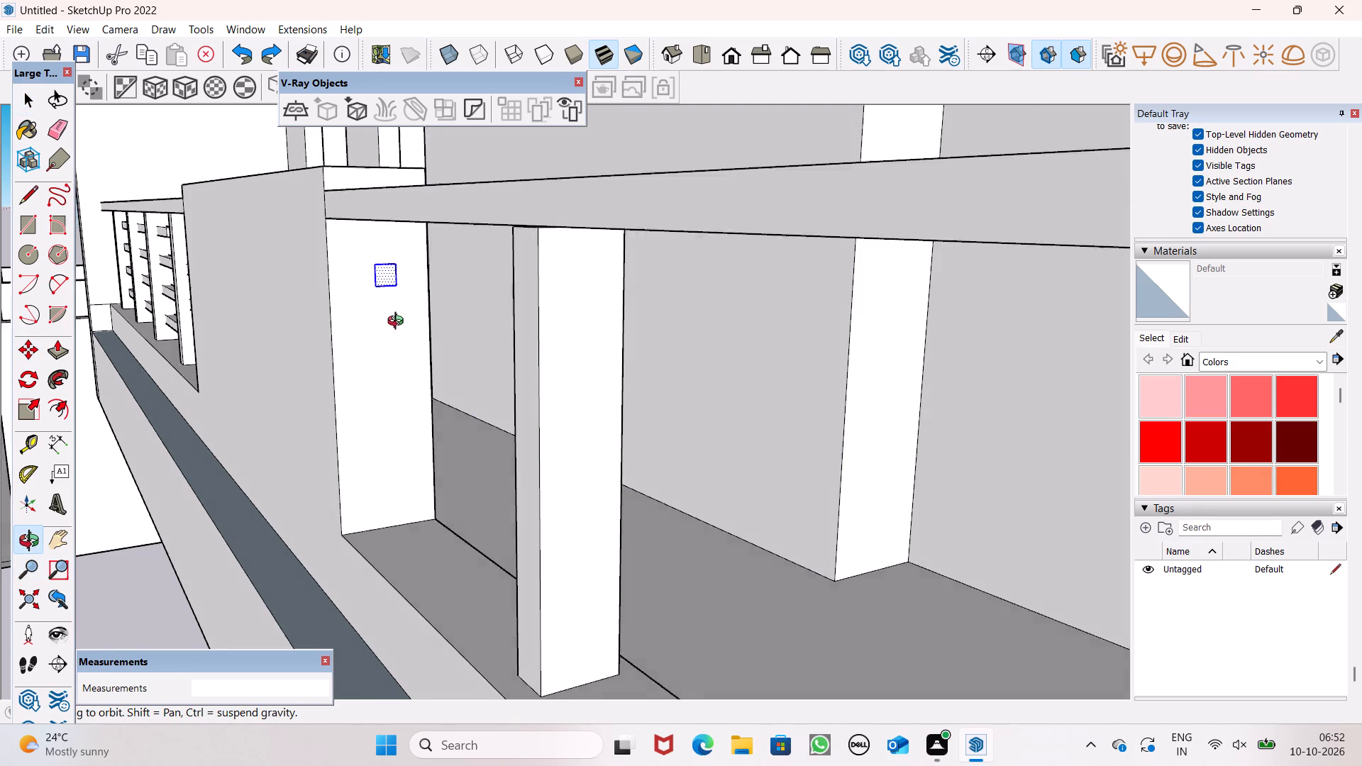
{"action": "middle_click_drag", "start_coordinate": [399, 323], "coordinate": [353, 313]}
{"action": "scroll", "coordinate": [357, 300], "scroll_direction": "up", "scroll_amount": 2}
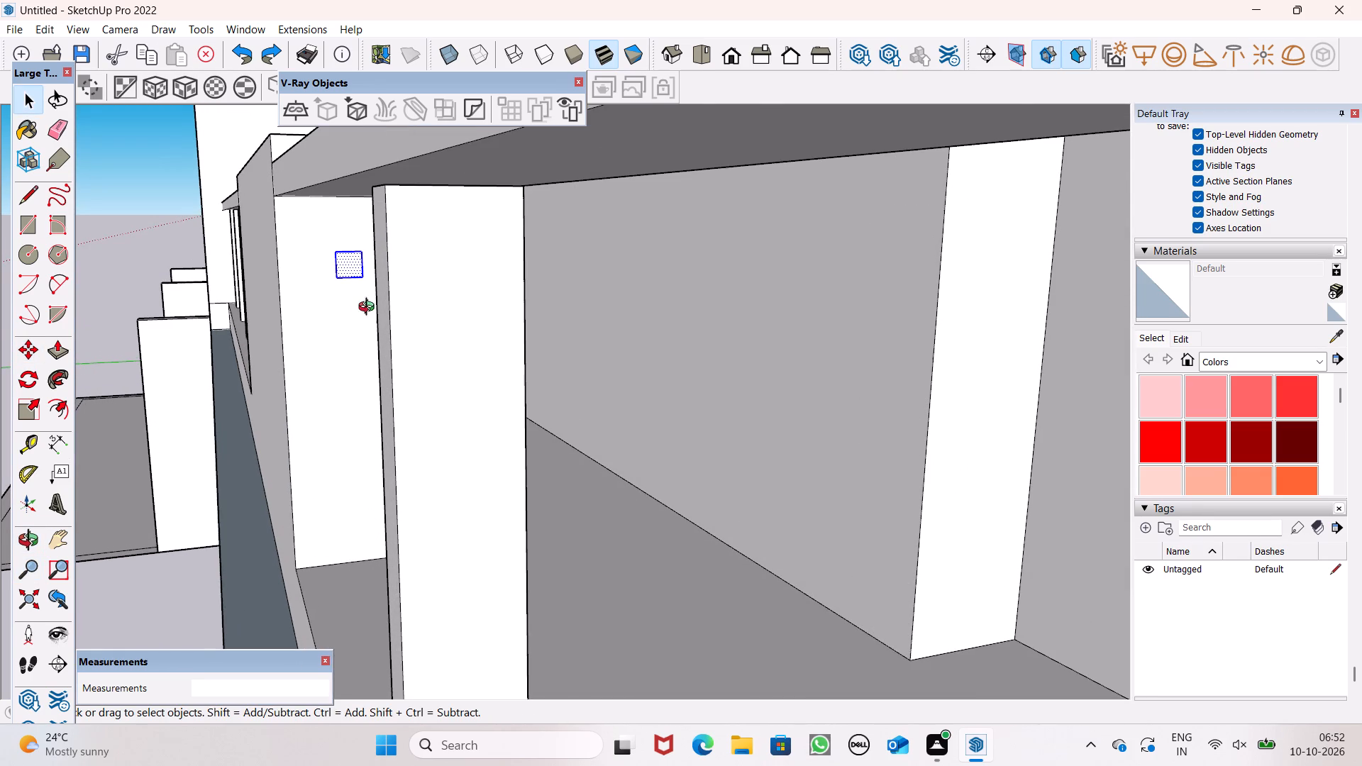
{"action": "middle_click_drag", "start_coordinate": [370, 309], "coordinate": [389, 311]}
{"action": "scroll", "coordinate": [394, 282], "scroll_direction": "up", "scroll_amount": 2}
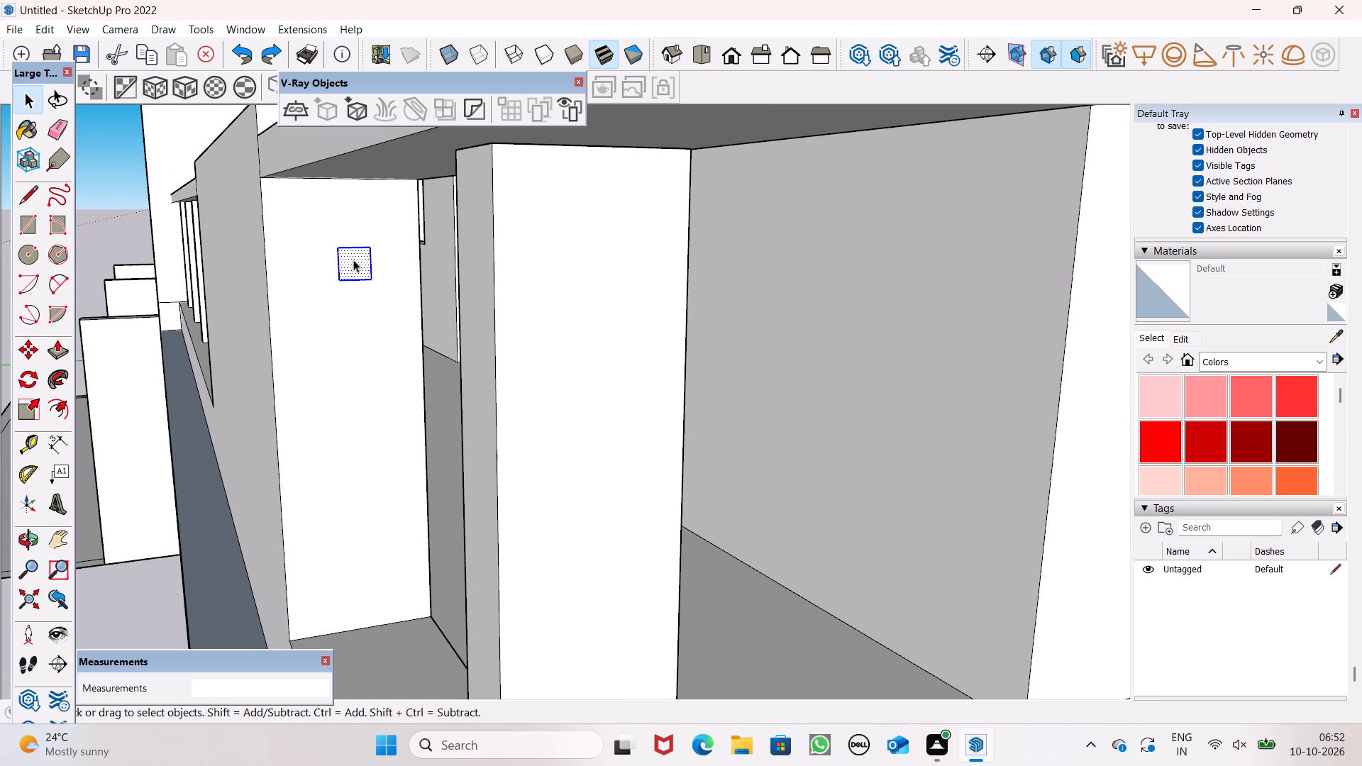
{"action": "key", "text": "m"}
{"action": "key", "text": "Return"}
{"action": "left_click_drag", "start_coordinate": [341, 252], "coordinate": [334, 250]}
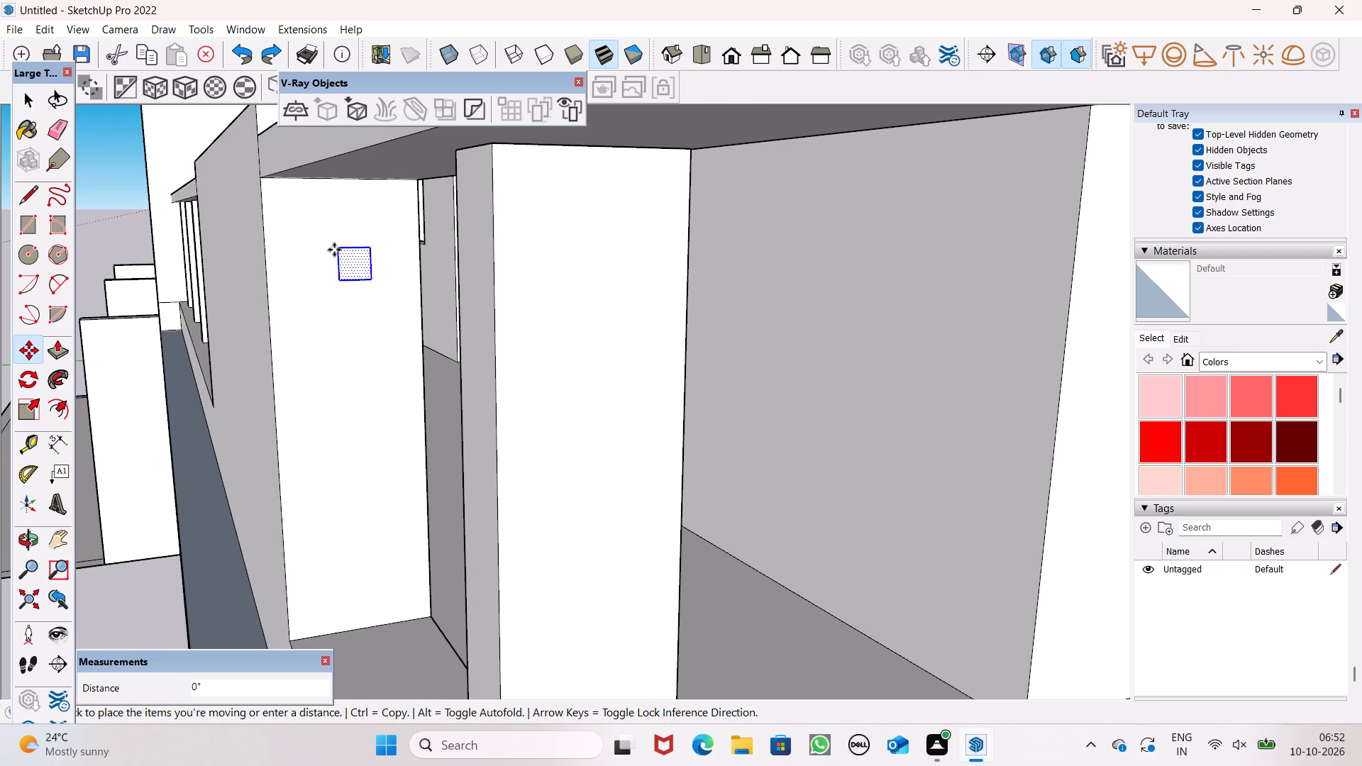
{"action": "left_click_drag", "start_coordinate": [334, 250], "coordinate": [331, 243]}
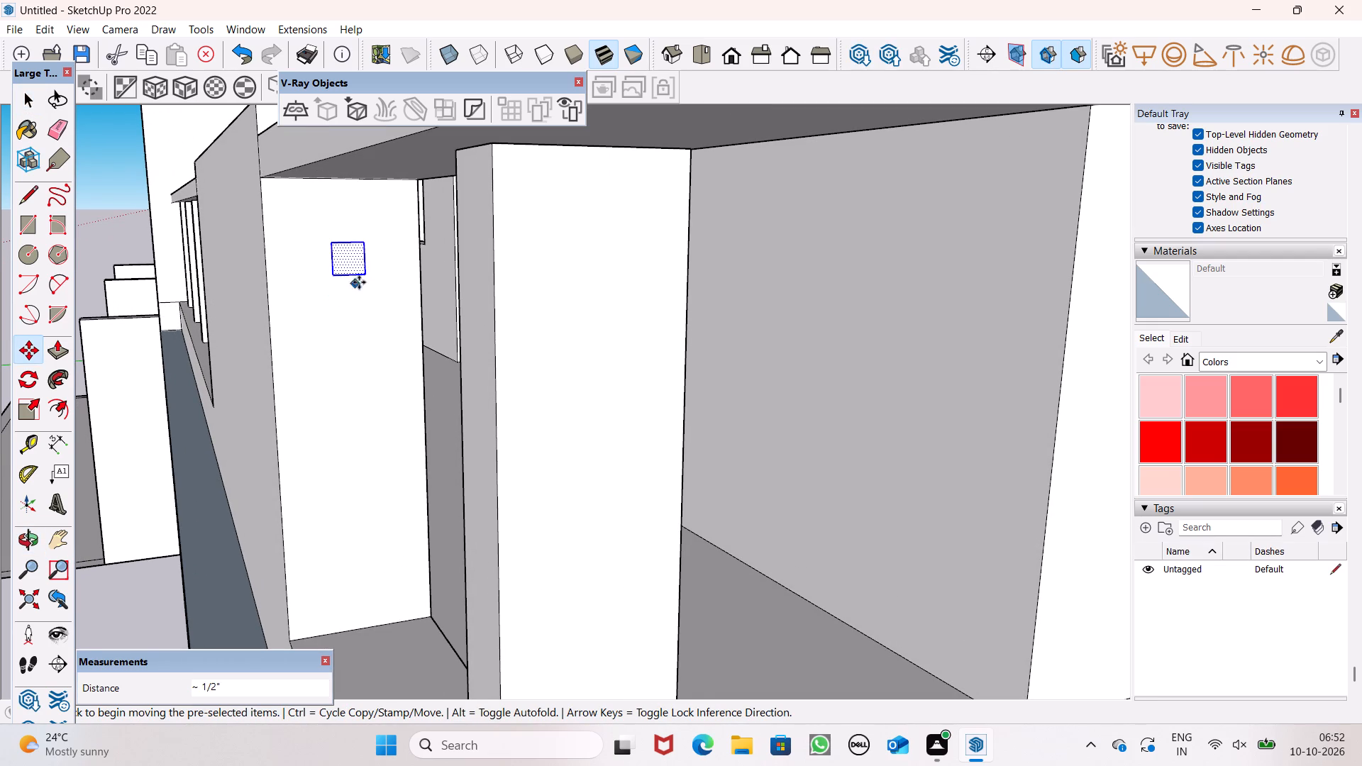
Copy the square three times straight down the parapet panel's end face, spacing the last two copies about 6 3/16" and 6 1/8".
{"action": "left_click_drag", "start_coordinate": [370, 275], "coordinate": [383, 324], "text": "ctrl"}
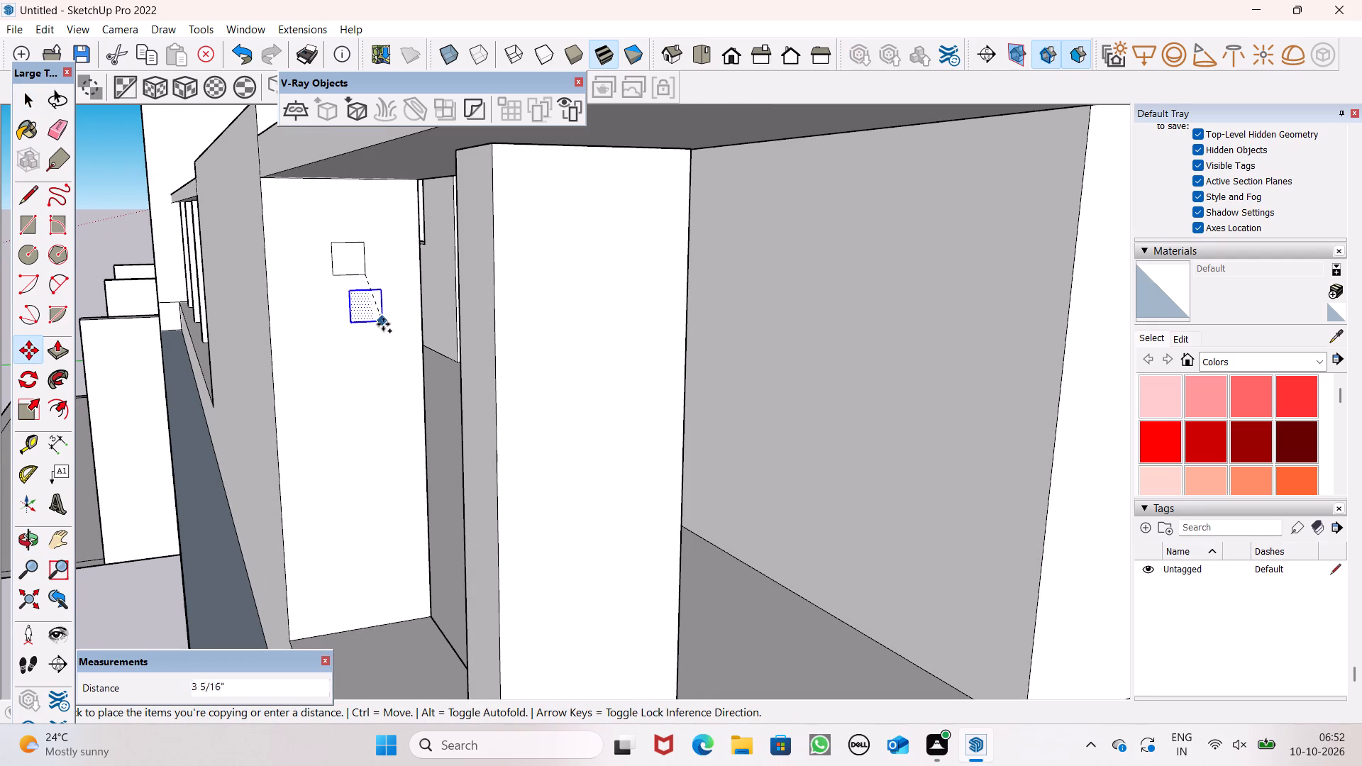
{"action": "left_click_drag", "start_coordinate": [383, 324], "coordinate": [374, 357], "text": "ctrl"}
{"action": "left_click_drag", "start_coordinate": [370, 359], "coordinate": [387, 418]}
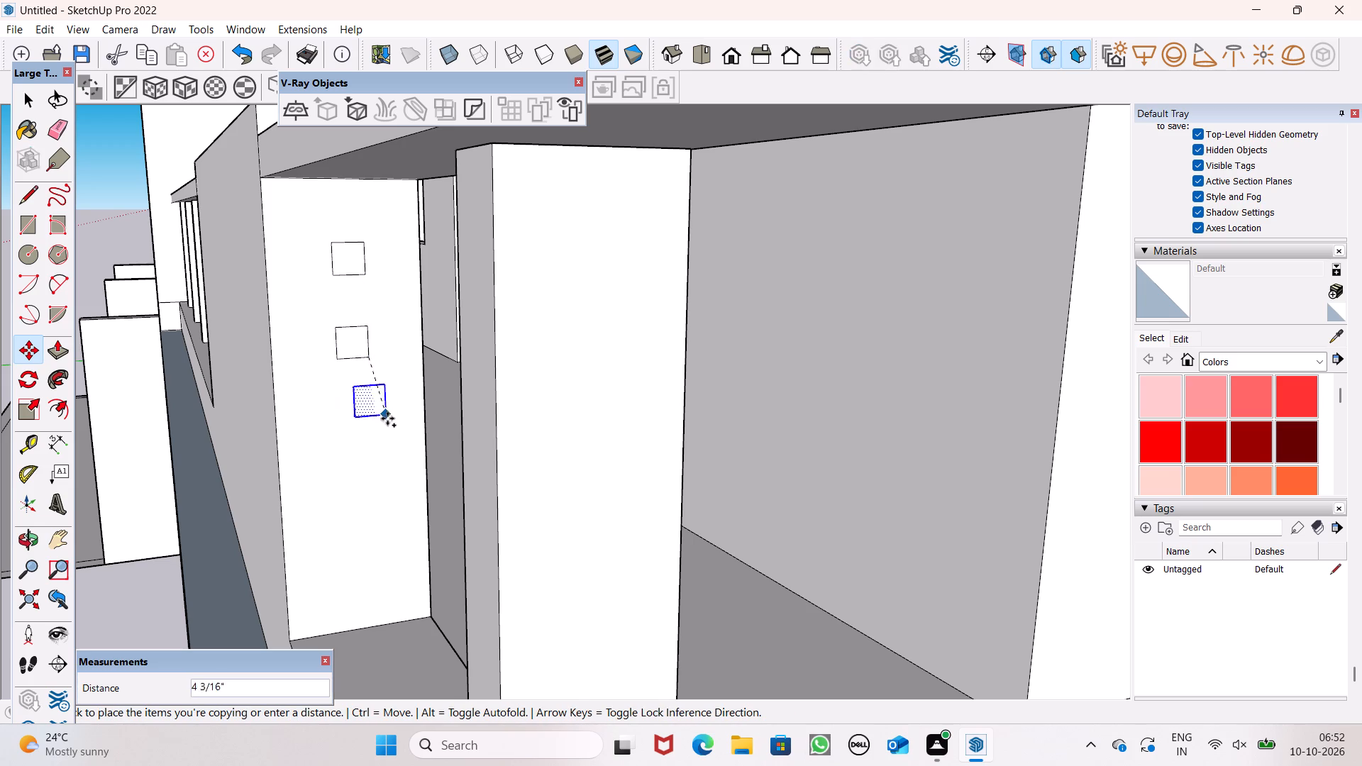
{"action": "left_click_drag", "start_coordinate": [387, 418], "coordinate": [372, 445]}
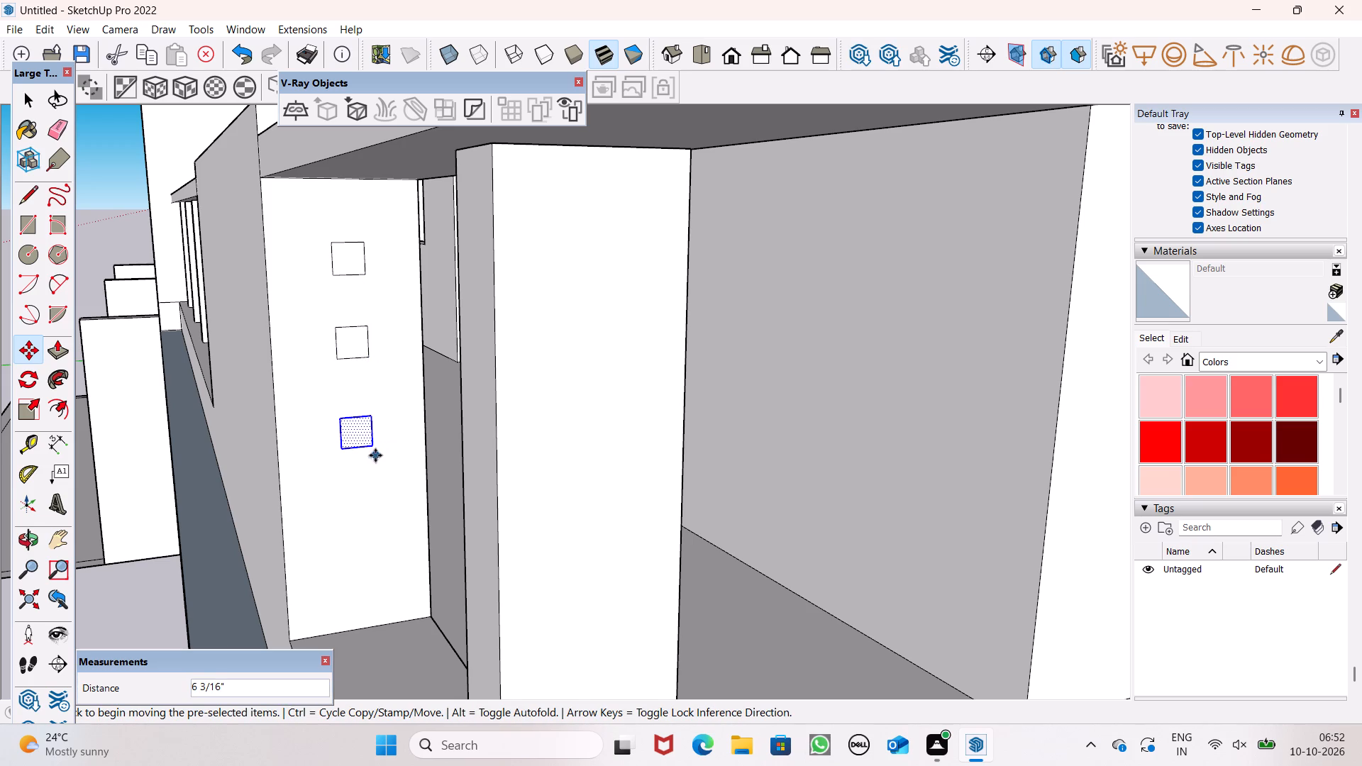
{"action": "left_click_drag", "start_coordinate": [373, 450], "coordinate": [370, 529]}
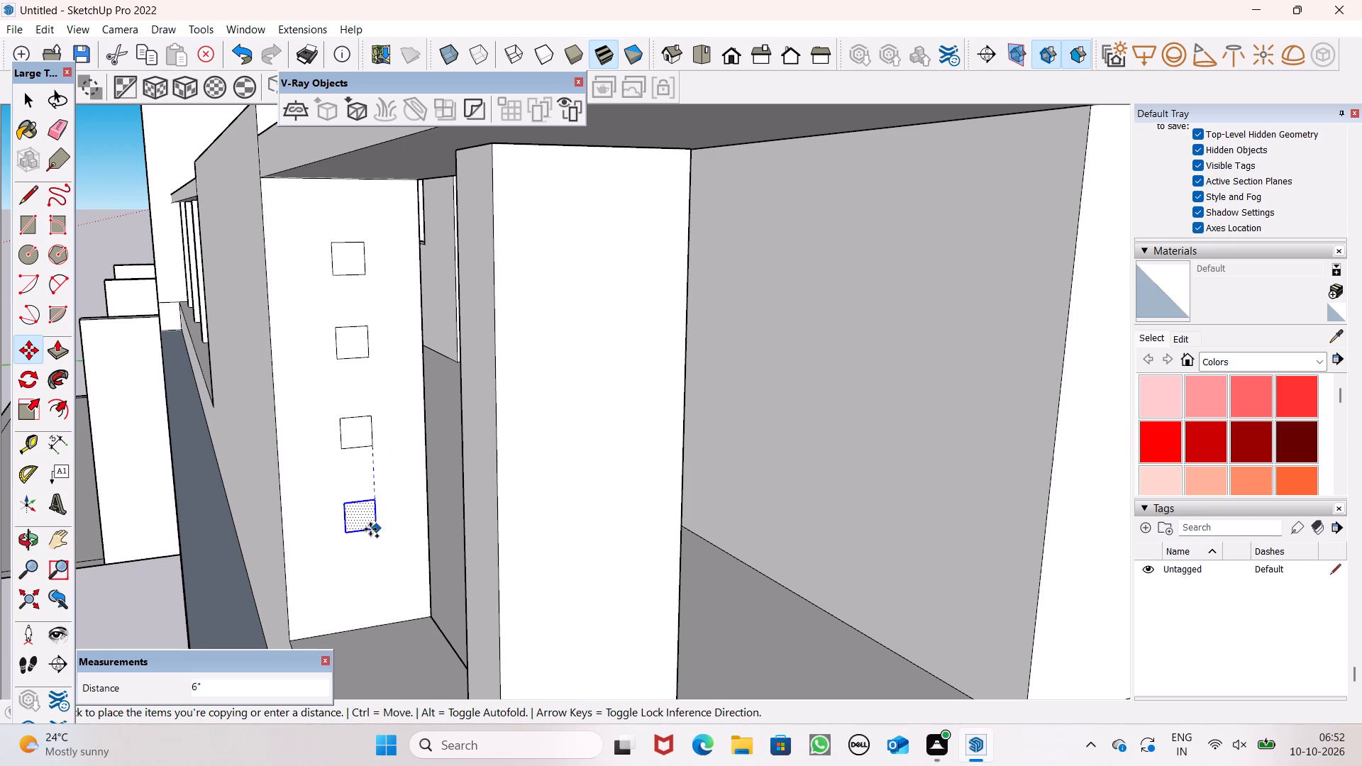
{"action": "left_click_drag", "start_coordinate": [370, 529], "coordinate": [369, 531]}
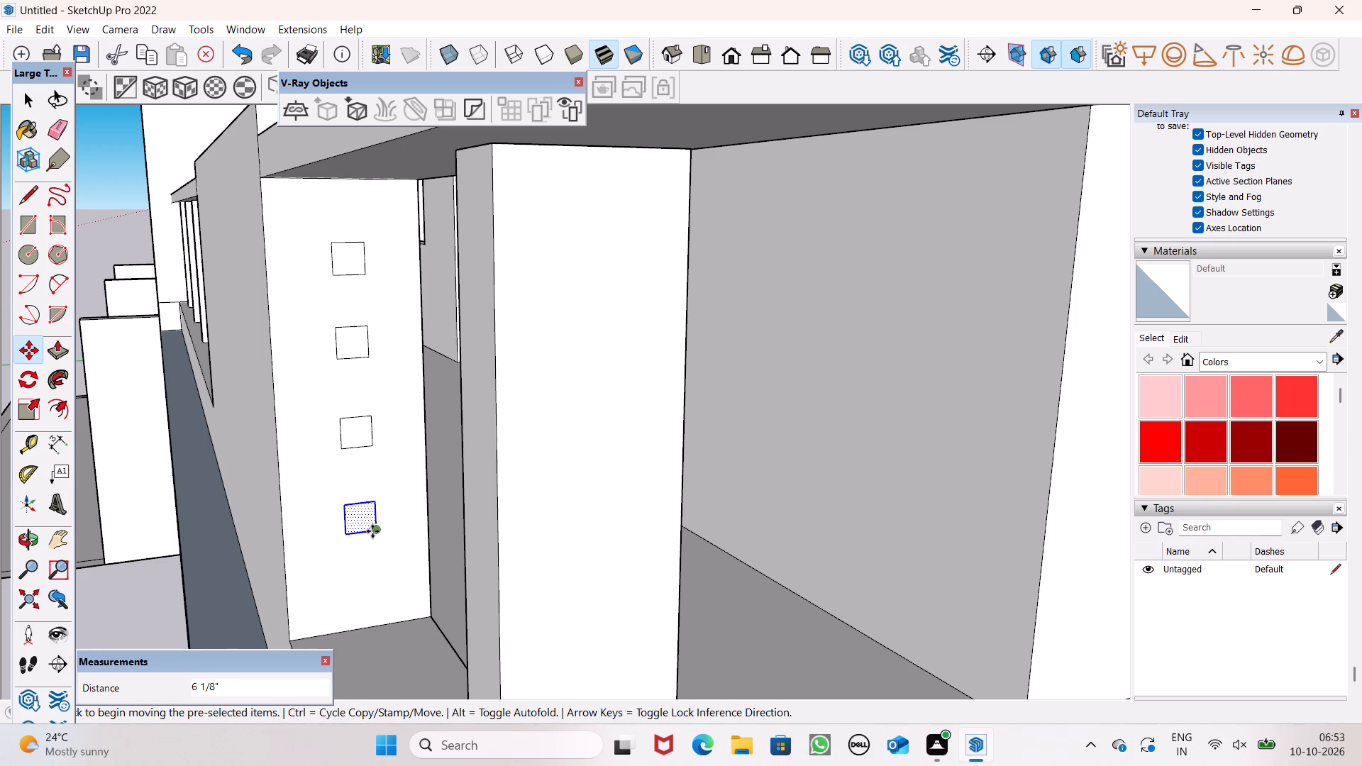
{"action": "key", "text": "space"}
Push/Pull the first railing section's top rail about 4' 10" farther, through the last post to the parapet panel.
{"action": "scroll", "coordinate": [351, 462], "scroll_direction": "down", "scroll_amount": 10}
{"action": "middle_click_drag", "start_coordinate": [384, 509], "coordinate": [615, 461]}
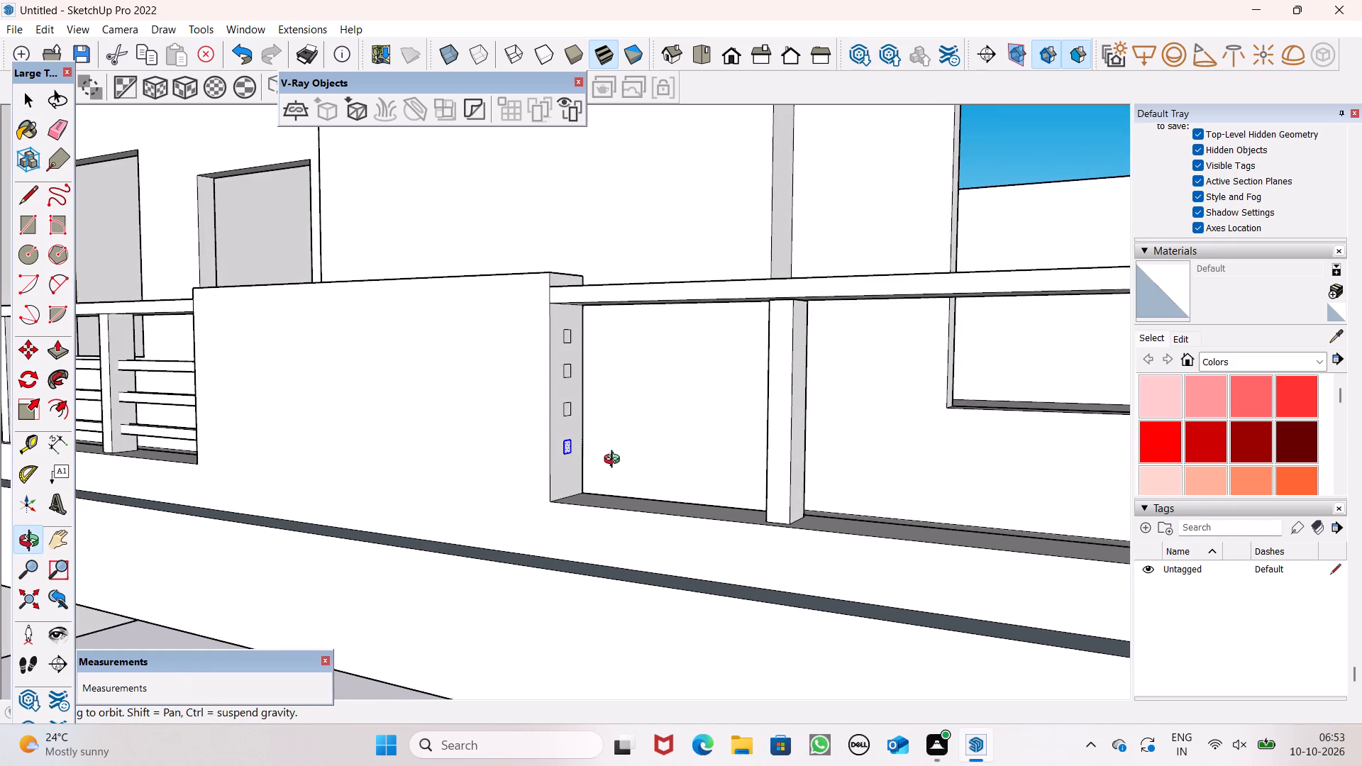
{"action": "middle_click_drag", "start_coordinate": [615, 461], "coordinate": [614, 464]}
{"action": "scroll", "coordinate": [596, 439], "scroll_direction": "down", "scroll_amount": 4}
{"action": "scroll", "coordinate": [382, 428], "scroll_direction": "down", "scroll_amount": 4}
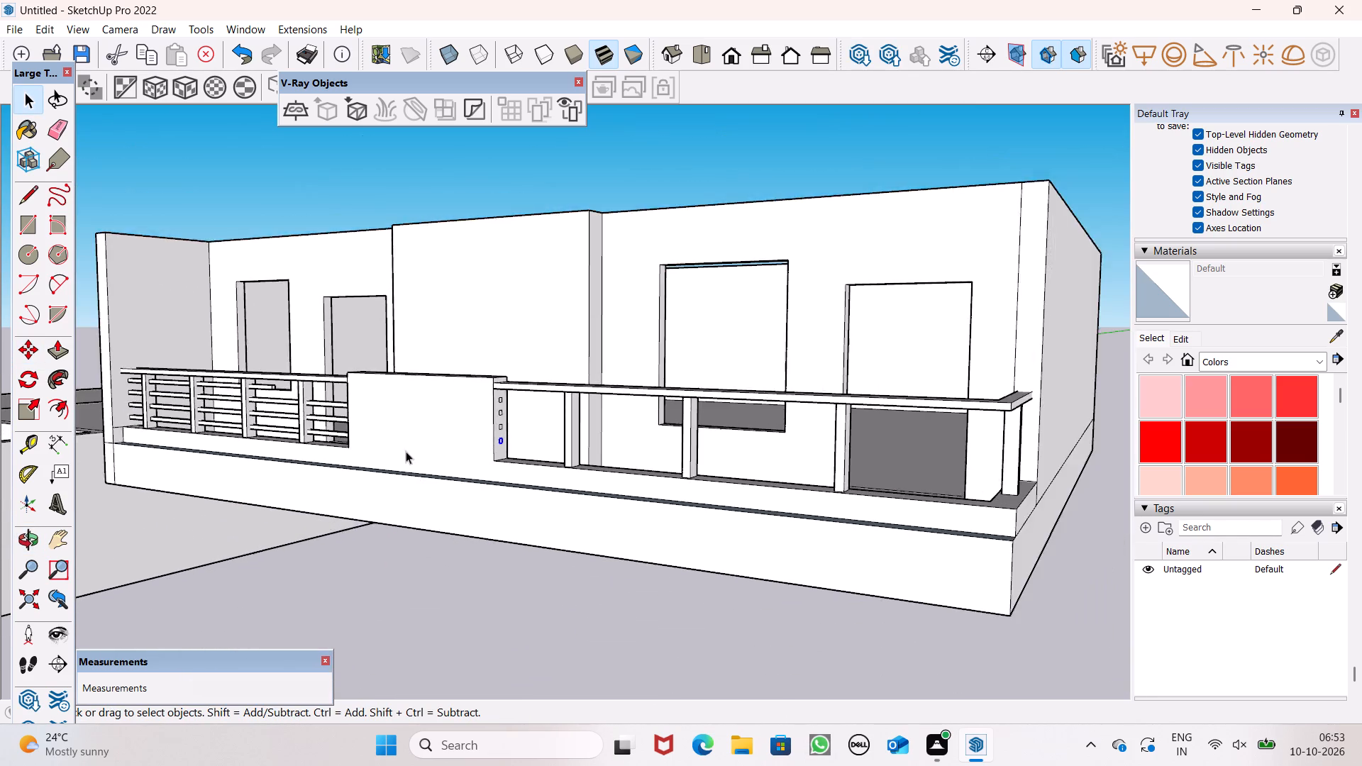
{"action": "scroll", "coordinate": [406, 451], "scroll_direction": "down", "scroll_amount": 3}
{"action": "left_click", "coordinate": [340, 557]}
{"action": "scroll", "coordinate": [313, 448], "scroll_direction": "up", "scroll_amount": 8}
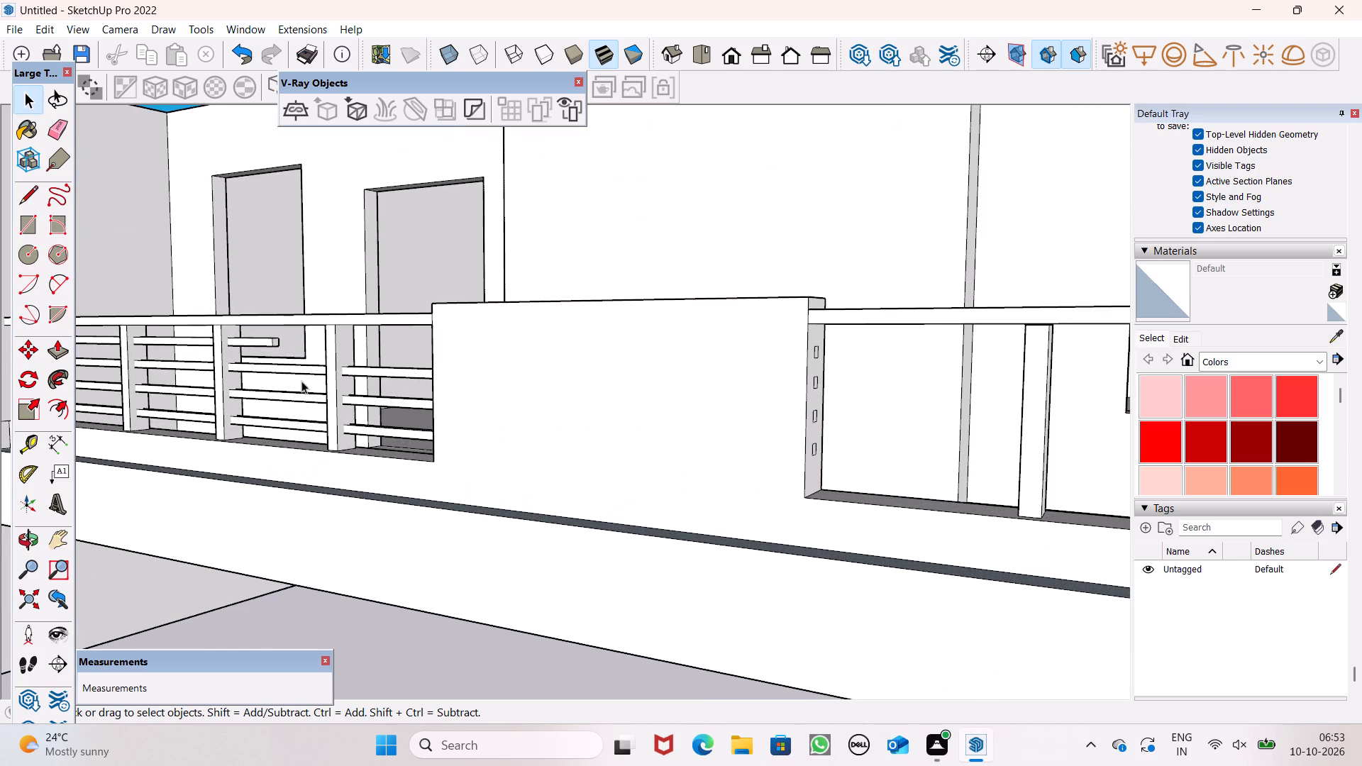
{"action": "scroll", "coordinate": [301, 374], "scroll_direction": "up", "scroll_amount": 5}
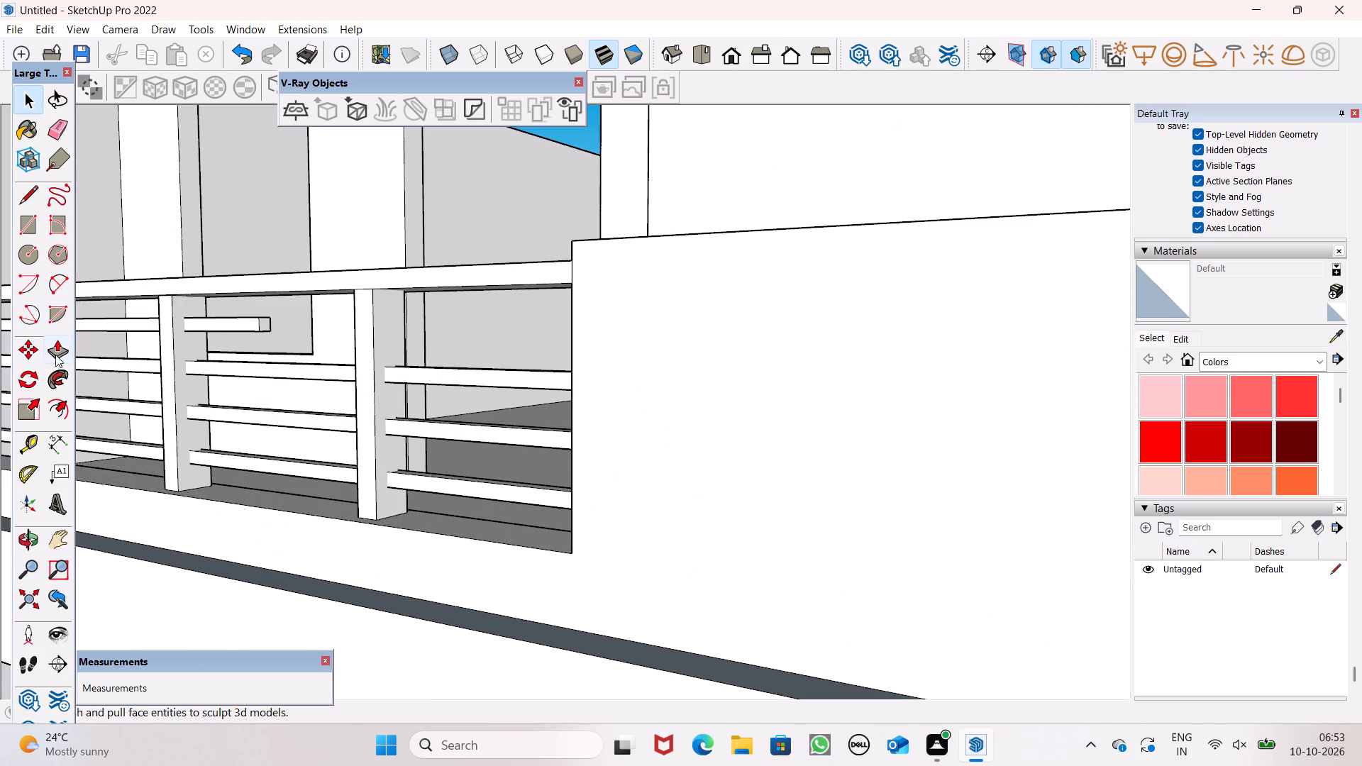
{"action": "left_click_drag", "start_coordinate": [54, 349], "coordinate": [144, 346]}
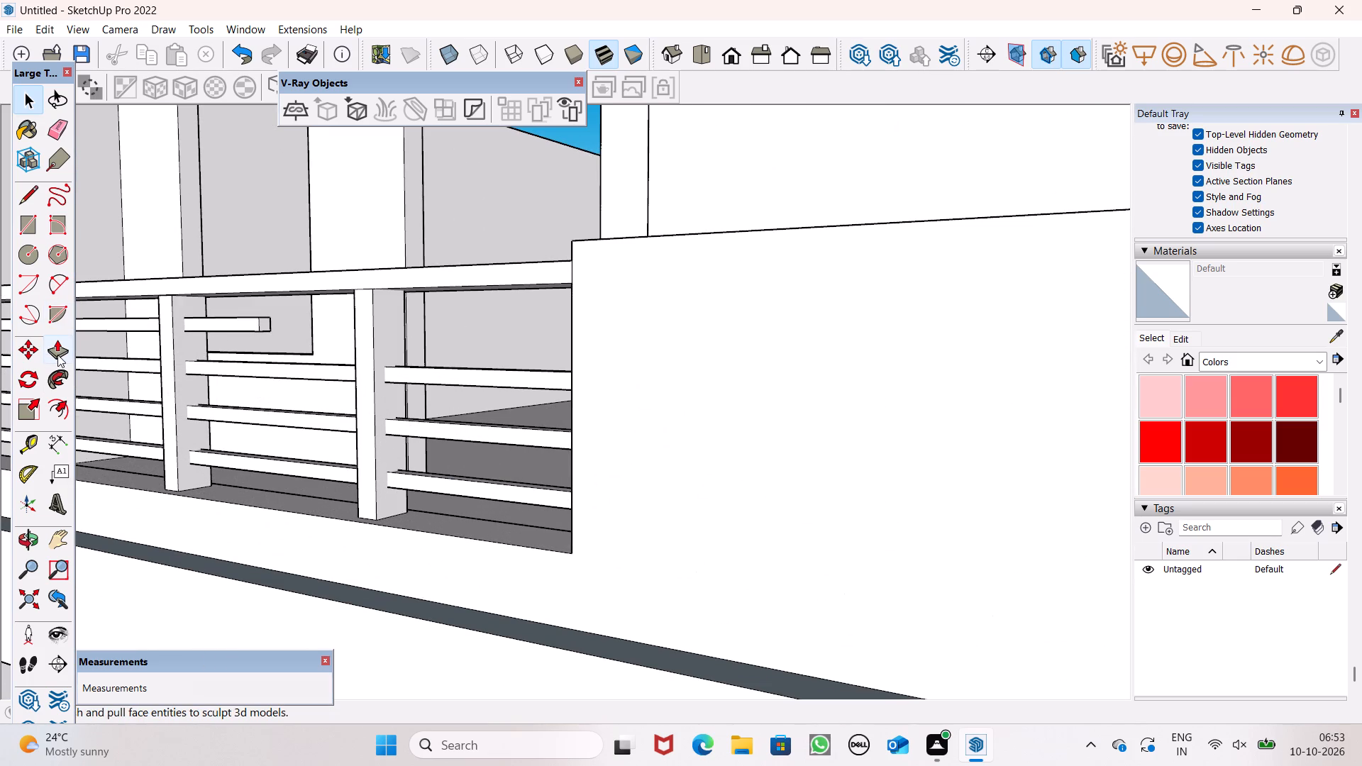
{"action": "left_click", "coordinate": [57, 355]}
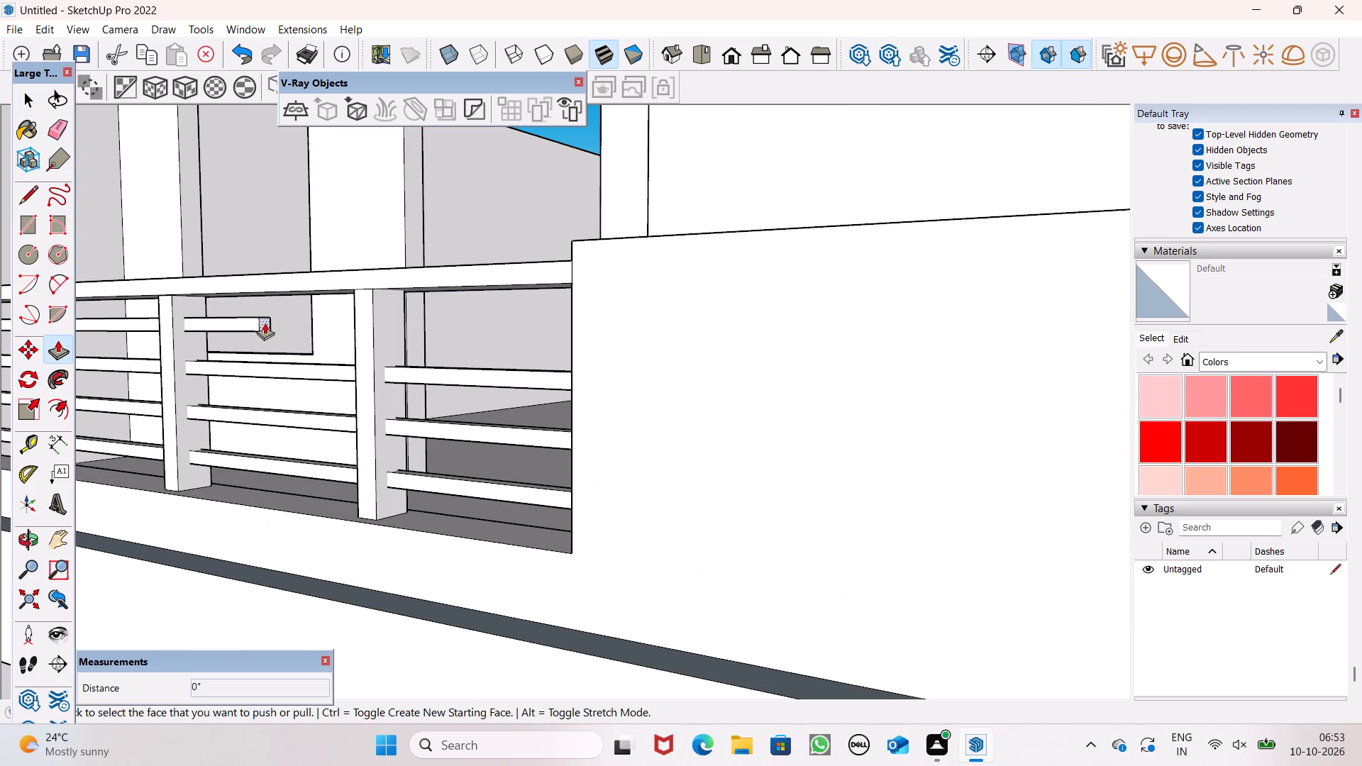
{"action": "left_click_drag", "start_coordinate": [270, 323], "coordinate": [406, 331]}
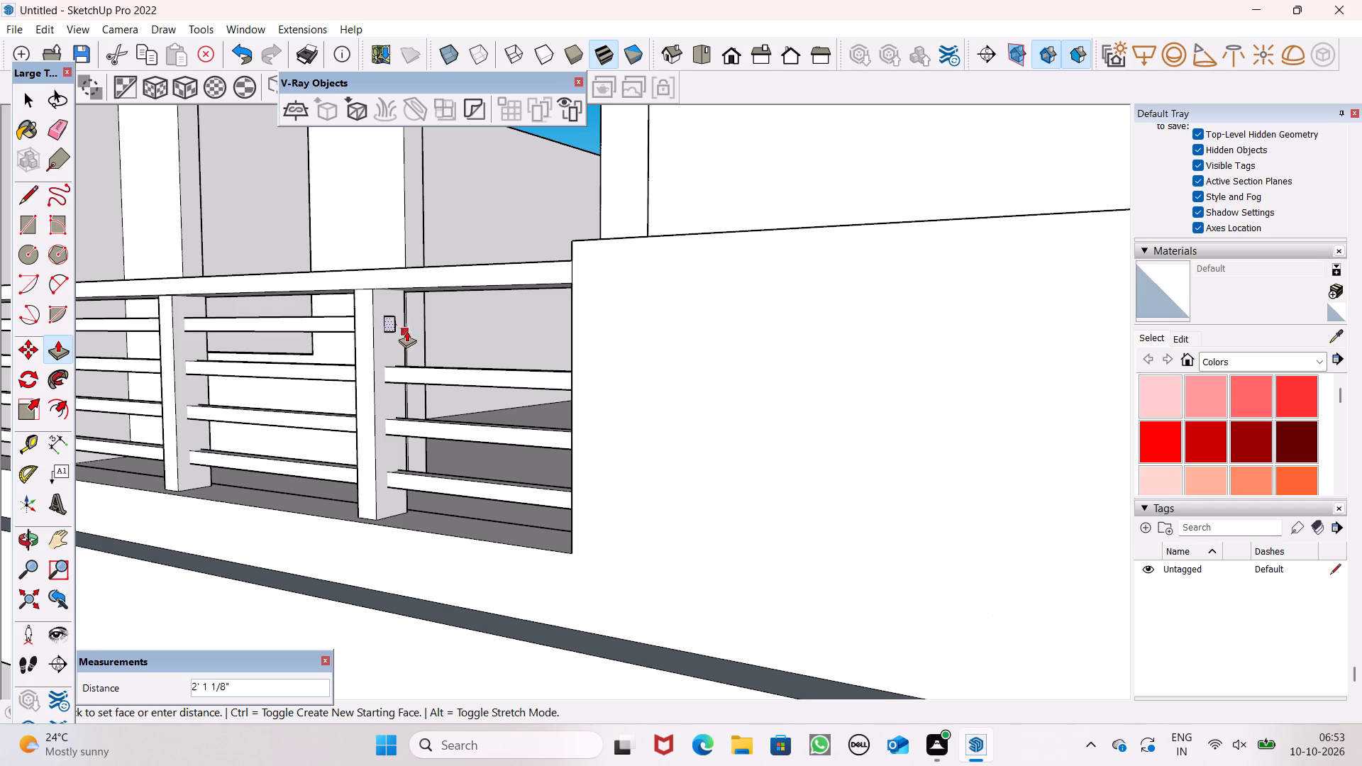
{"action": "left_click_drag", "start_coordinate": [406, 331], "coordinate": [534, 332]}
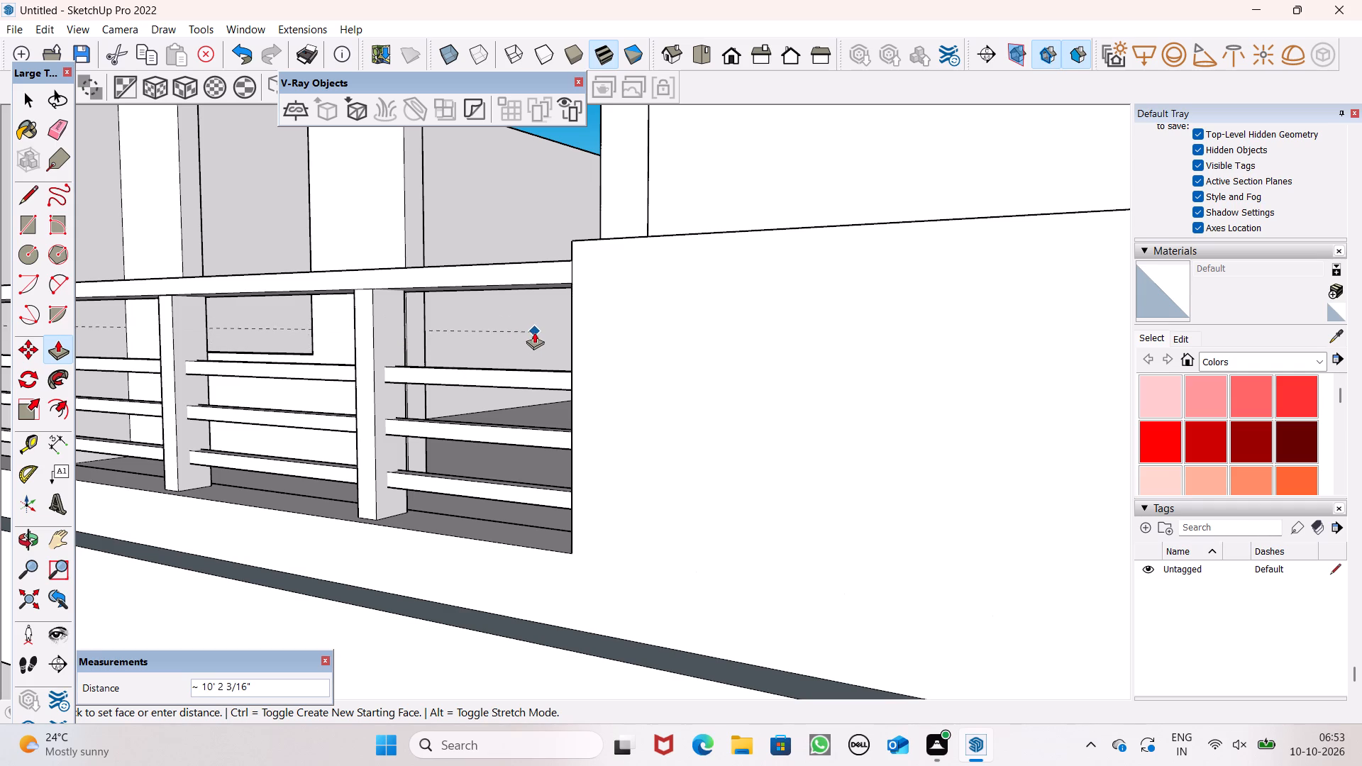
{"action": "left_click_drag", "start_coordinate": [534, 332], "coordinate": [602, 328]}
Extrude the top square on the parapet panel's end face about 8' 9" along the second railing section, past its second post.
{"action": "scroll", "coordinate": [489, 386], "scroll_direction": "down", "scroll_amount": 2}
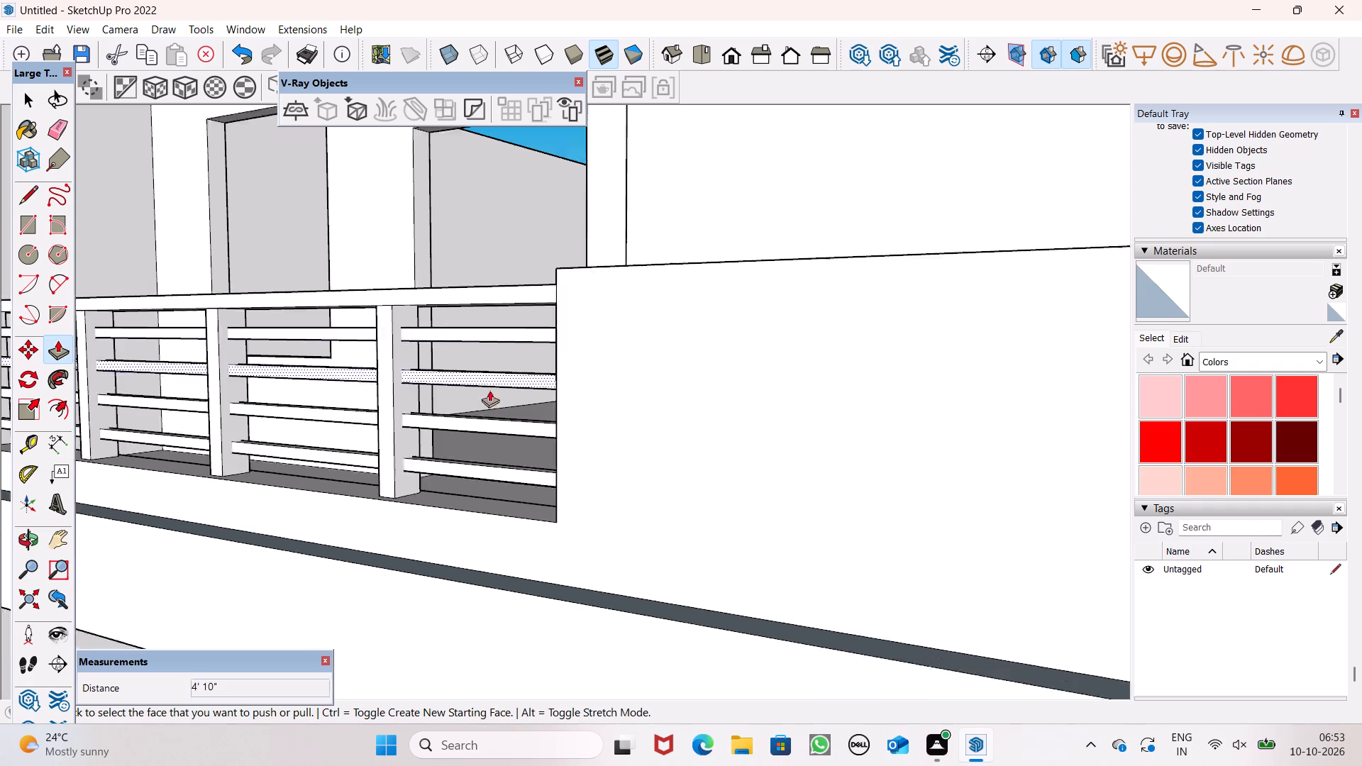
{"action": "scroll", "coordinate": [489, 390], "scroll_direction": "down", "scroll_amount": 6}
{"action": "middle_click_drag", "start_coordinate": [491, 405], "coordinate": [763, 388]}
{"action": "scroll", "coordinate": [546, 373], "scroll_direction": "up", "scroll_amount": 13}
{"action": "scroll", "coordinate": [615, 350], "scroll_direction": "down", "scroll_amount": 3}
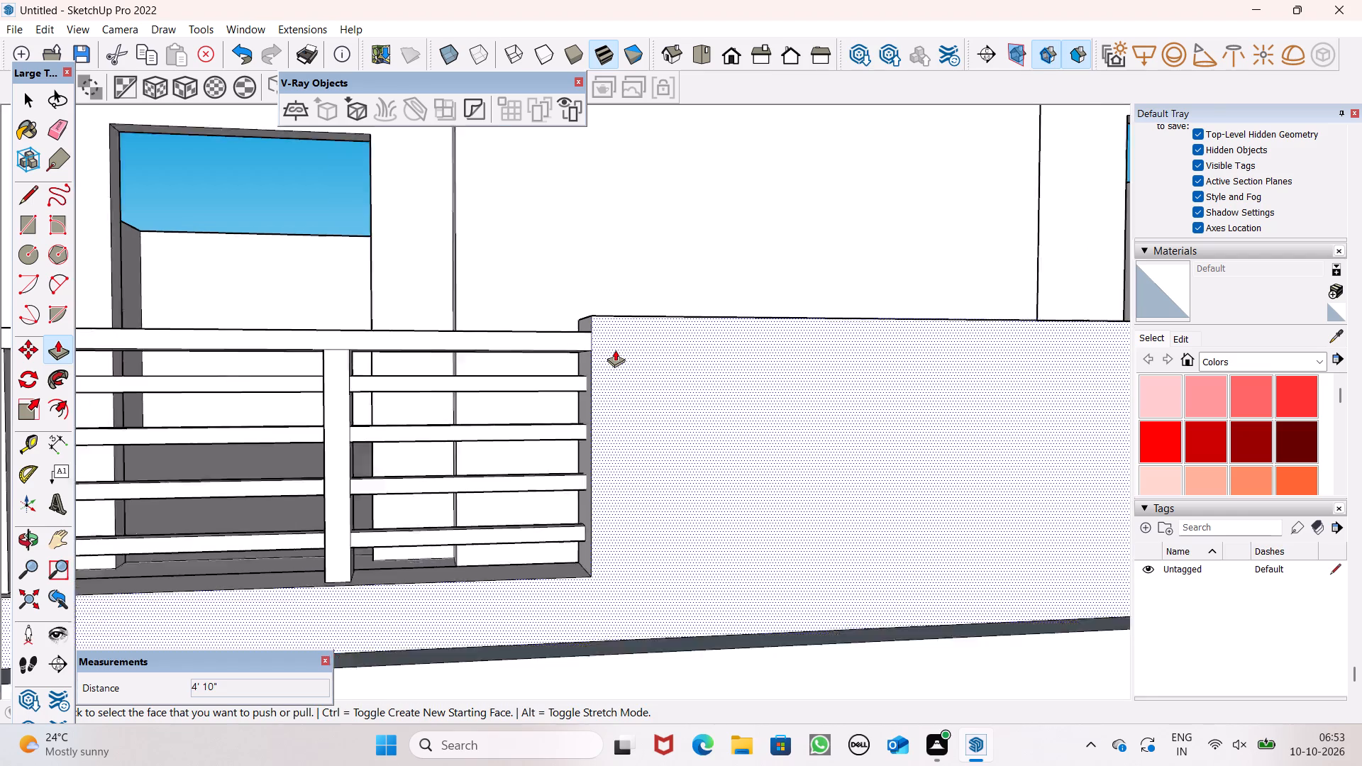
{"action": "scroll", "coordinate": [615, 350], "scroll_direction": "down", "scroll_amount": 3}
{"action": "left_click_drag", "start_coordinate": [615, 350], "coordinate": [616, 357]}
{"action": "scroll", "coordinate": [618, 353], "scroll_direction": "down", "scroll_amount": 5}
{"action": "middle_click_drag", "start_coordinate": [665, 386], "coordinate": [419, 448]}
{"action": "scroll", "coordinate": [1068, 418], "scroll_direction": "up", "scroll_amount": 1}
{"action": "middle_click_drag", "start_coordinate": [1069, 418], "coordinate": [944, 427]}
{"action": "scroll", "coordinate": [277, 394], "scroll_direction": "up", "scroll_amount": 1}
{"action": "scroll", "coordinate": [277, 394], "scroll_direction": "down", "scroll_amount": 4}
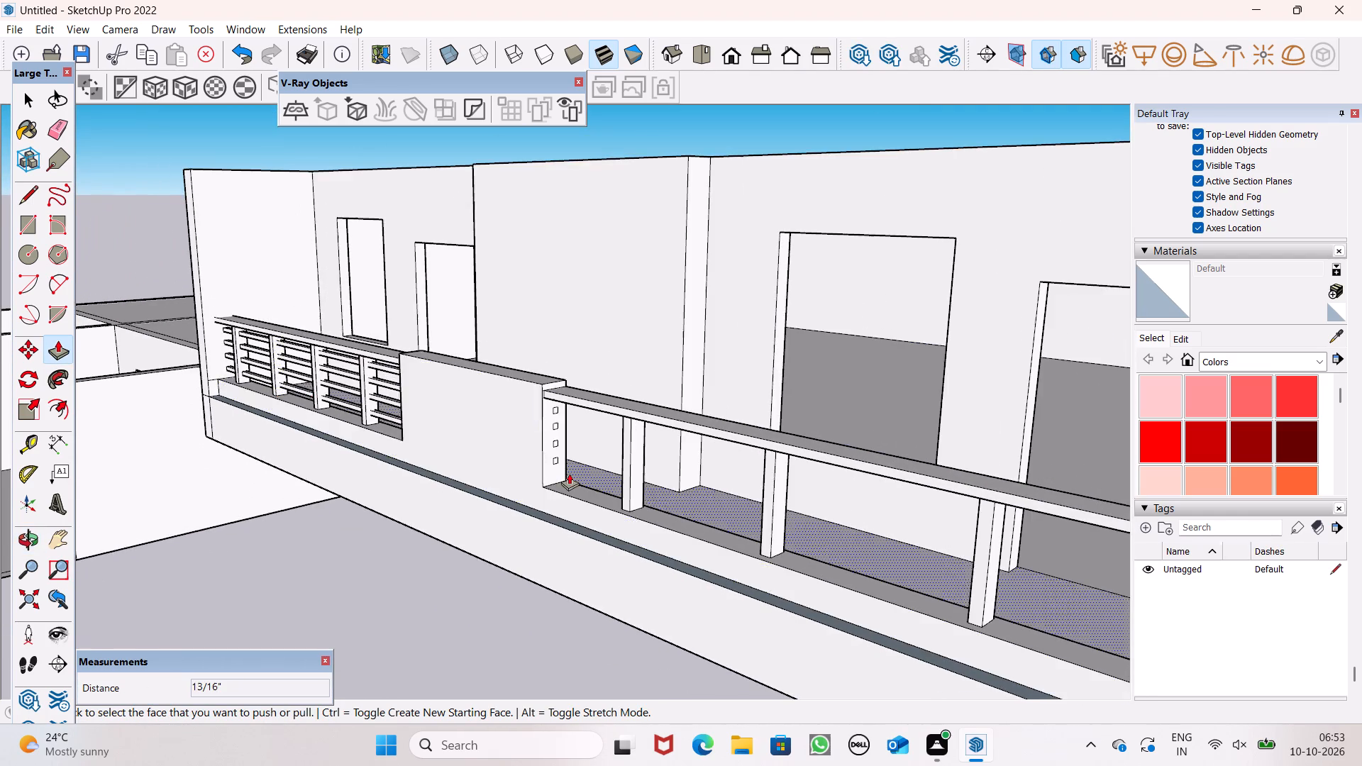
{"action": "scroll", "coordinate": [569, 473], "scroll_direction": "up", "scroll_amount": 5}
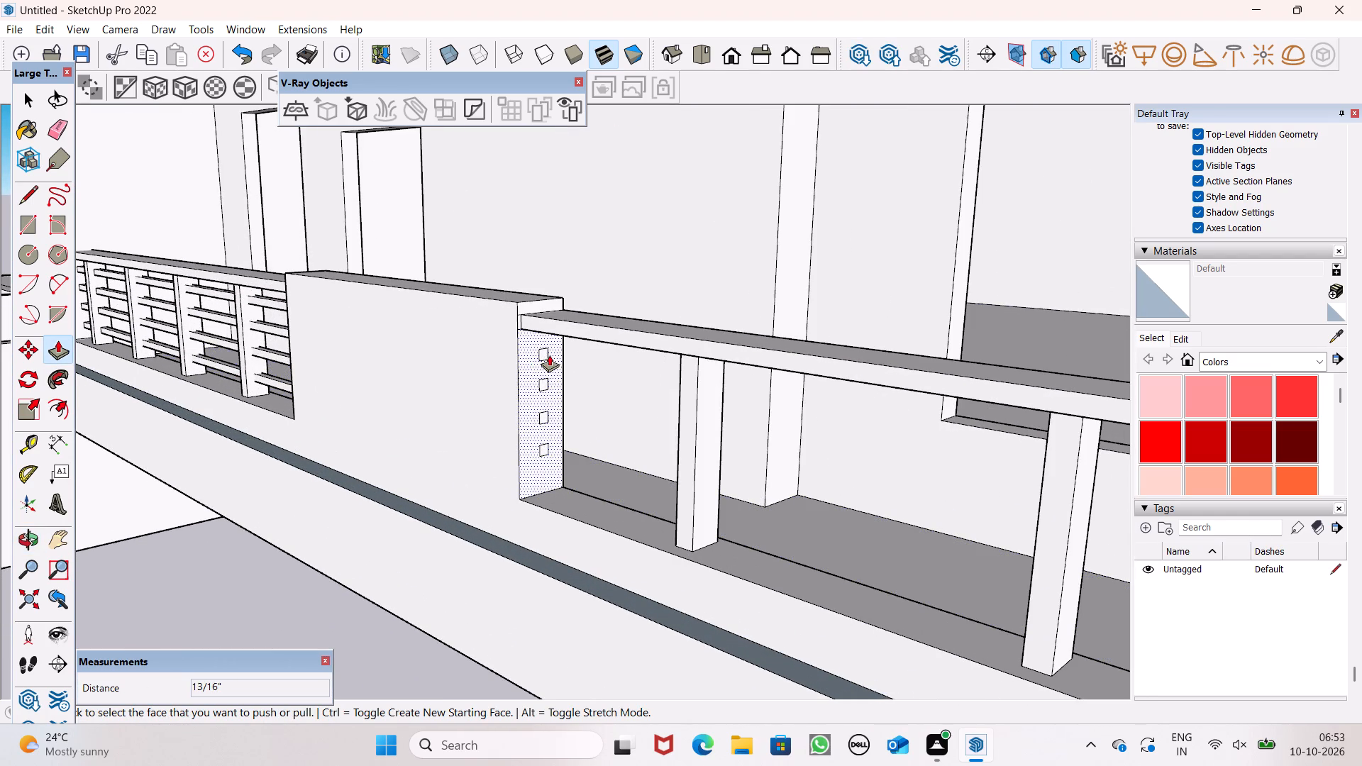
{"action": "left_click_drag", "start_coordinate": [544, 353], "coordinate": [1129, 465]}
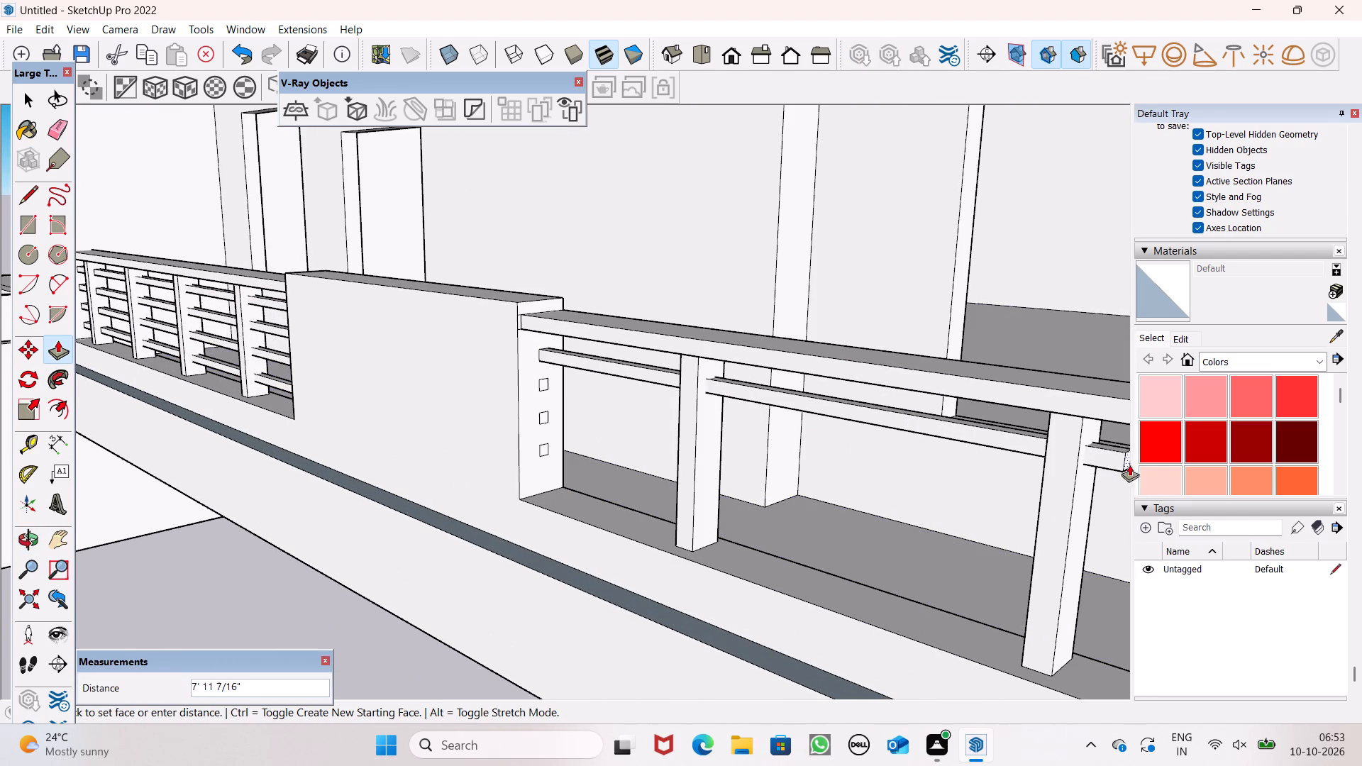
{"action": "left_click_drag", "start_coordinate": [1129, 465], "coordinate": [1150, 470]}
Extrude the remaining three squares into rails about 9' 2", 8' 5" and 10' 3" long, from upper to lower.
{"action": "scroll", "coordinate": [689, 457], "scroll_direction": "down", "scroll_amount": 6}
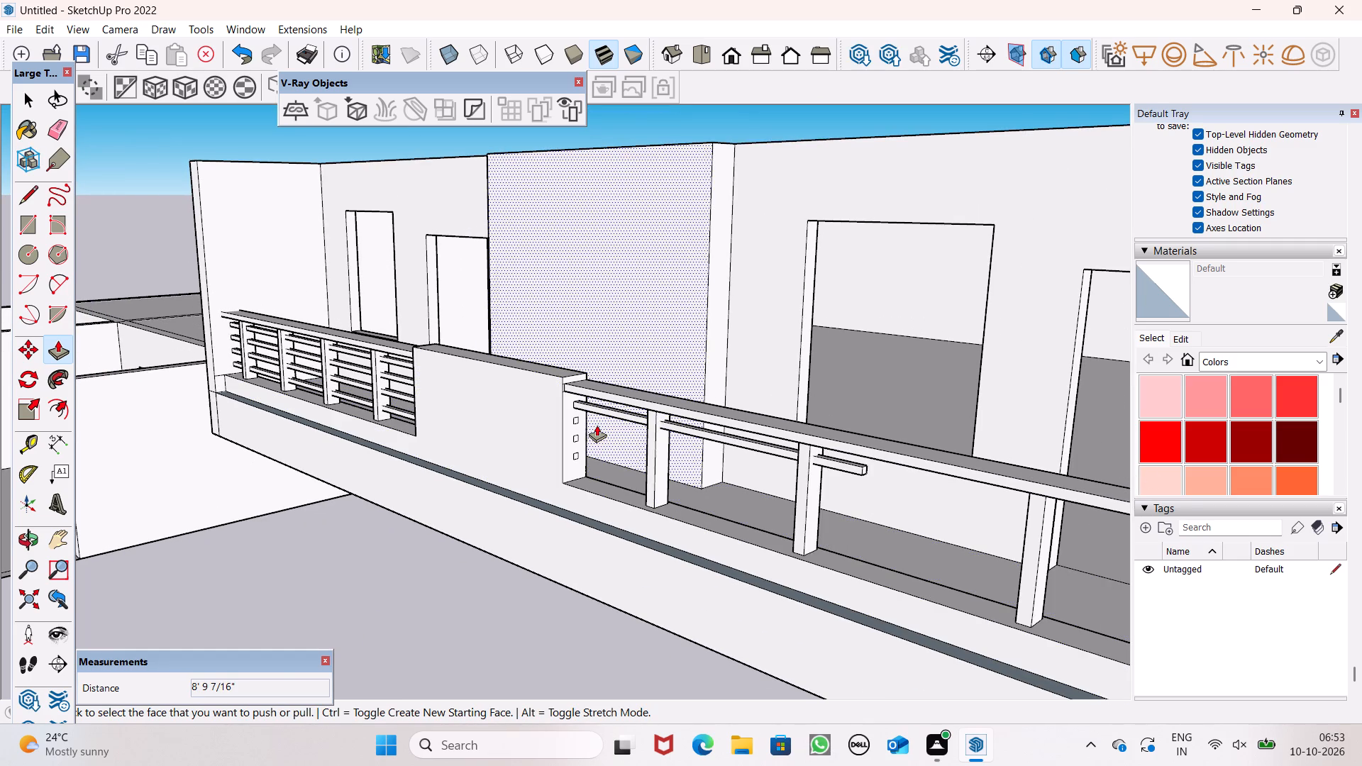
{"action": "scroll", "coordinate": [584, 428], "scroll_direction": "up", "scroll_amount": 6}
{"action": "left_click_drag", "start_coordinate": [569, 414], "coordinate": [668, 450]}
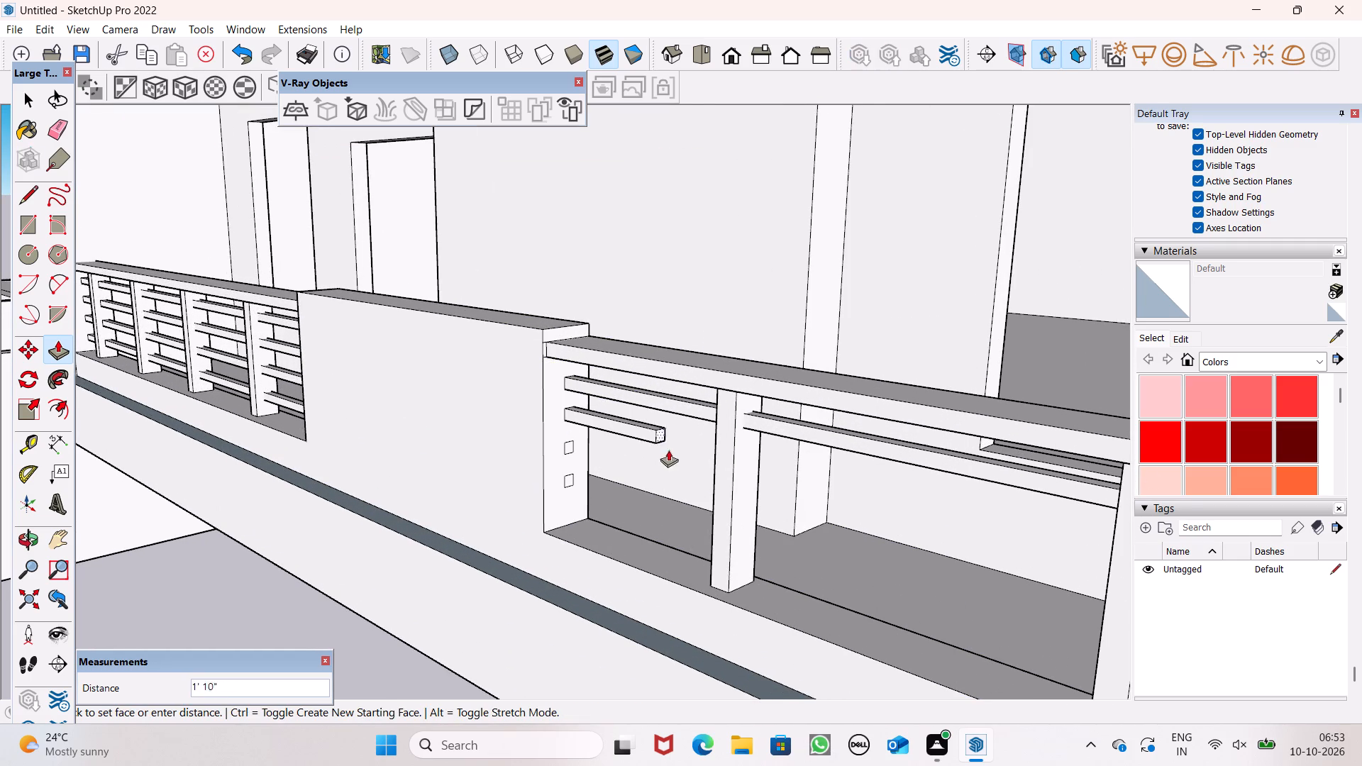
{"action": "left_click_drag", "start_coordinate": [668, 450], "coordinate": [1216, 598]}
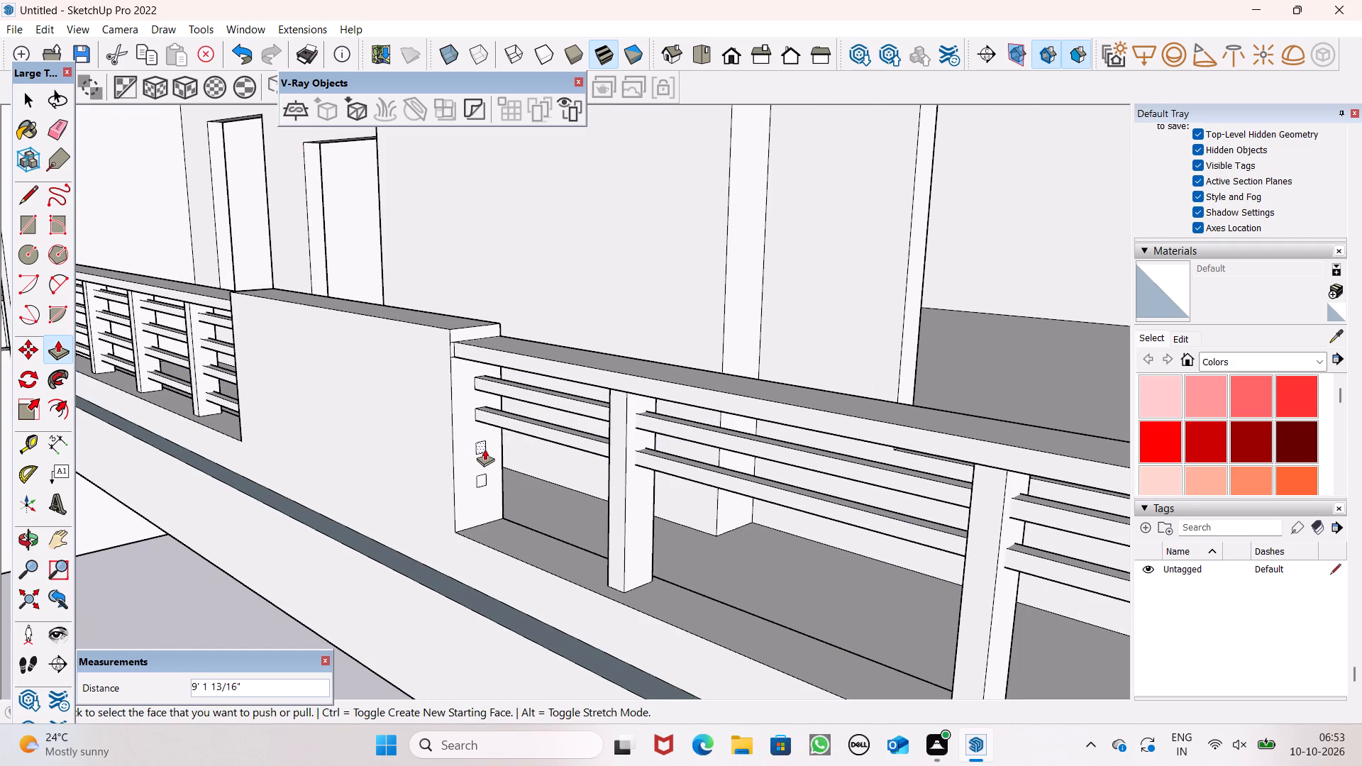
{"action": "left_click_drag", "start_coordinate": [480, 448], "coordinate": [1001, 592]}
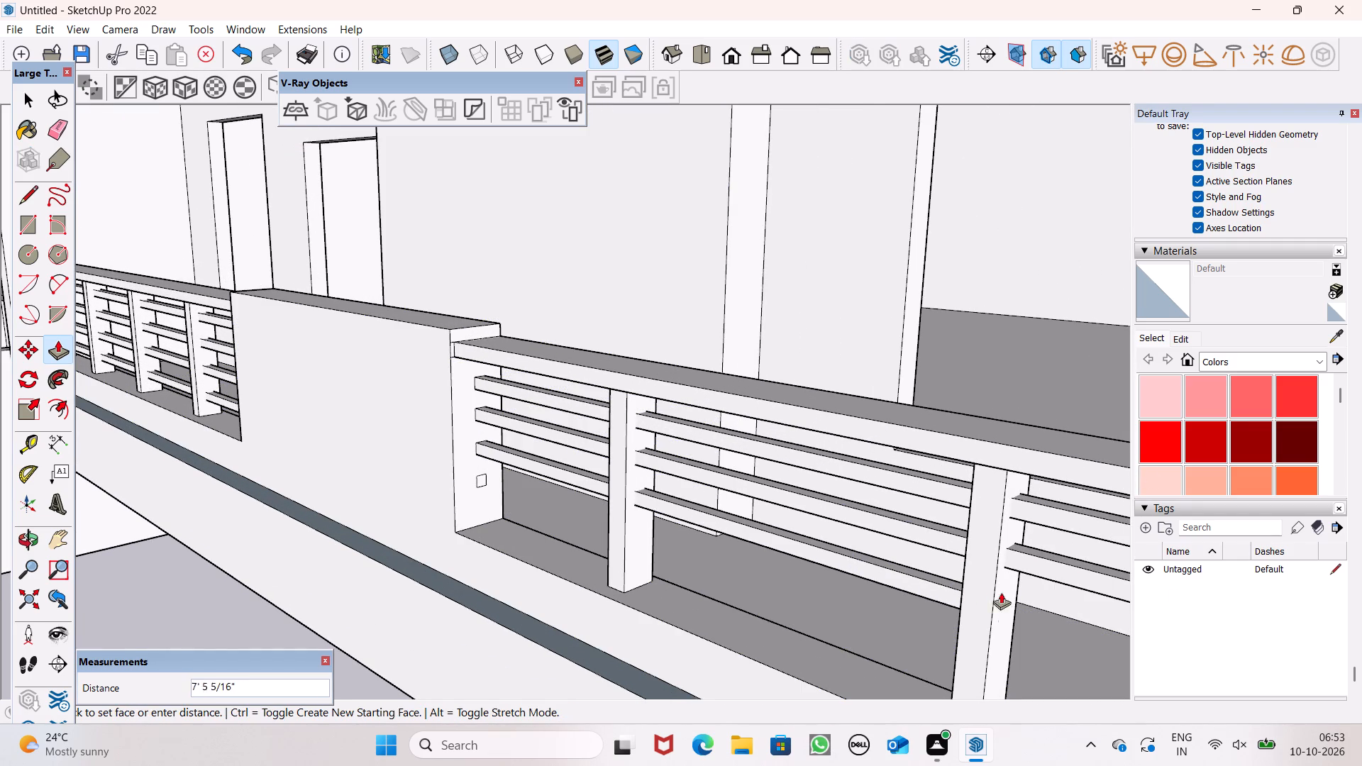
{"action": "left_click_drag", "start_coordinate": [1001, 592], "coordinate": [1107, 610]}
{"action": "scroll", "coordinate": [536, 454], "scroll_direction": "down", "scroll_amount": 5}
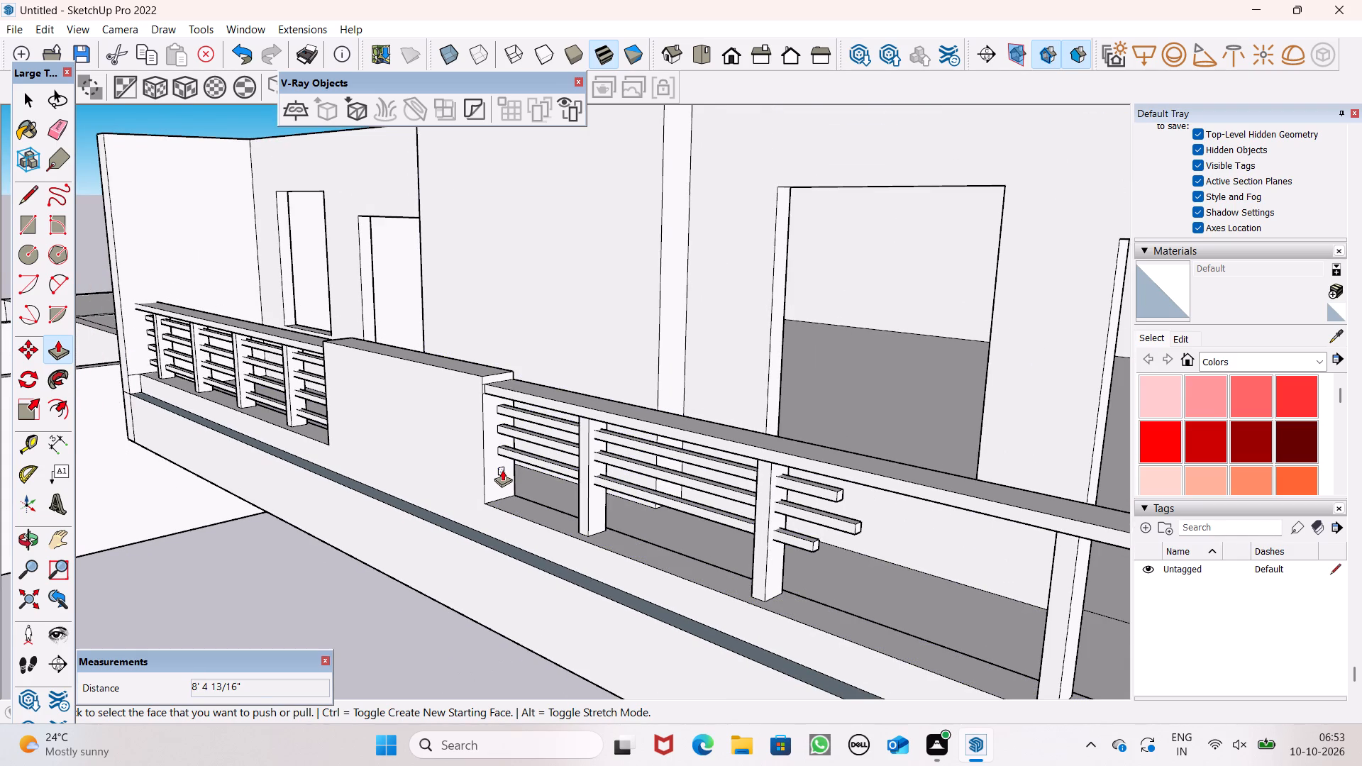
{"action": "left_click_drag", "start_coordinate": [502, 470], "coordinate": [917, 603]}
Lengthen the second railing section's top rail by about 6' 2", past the third post.
{"action": "scroll", "coordinate": [716, 508], "scroll_direction": "down", "scroll_amount": 8}
{"action": "scroll", "coordinate": [719, 506], "scroll_direction": "up", "scroll_amount": 1}
{"action": "middle_click_drag", "start_coordinate": [849, 589], "coordinate": [1136, 544]}
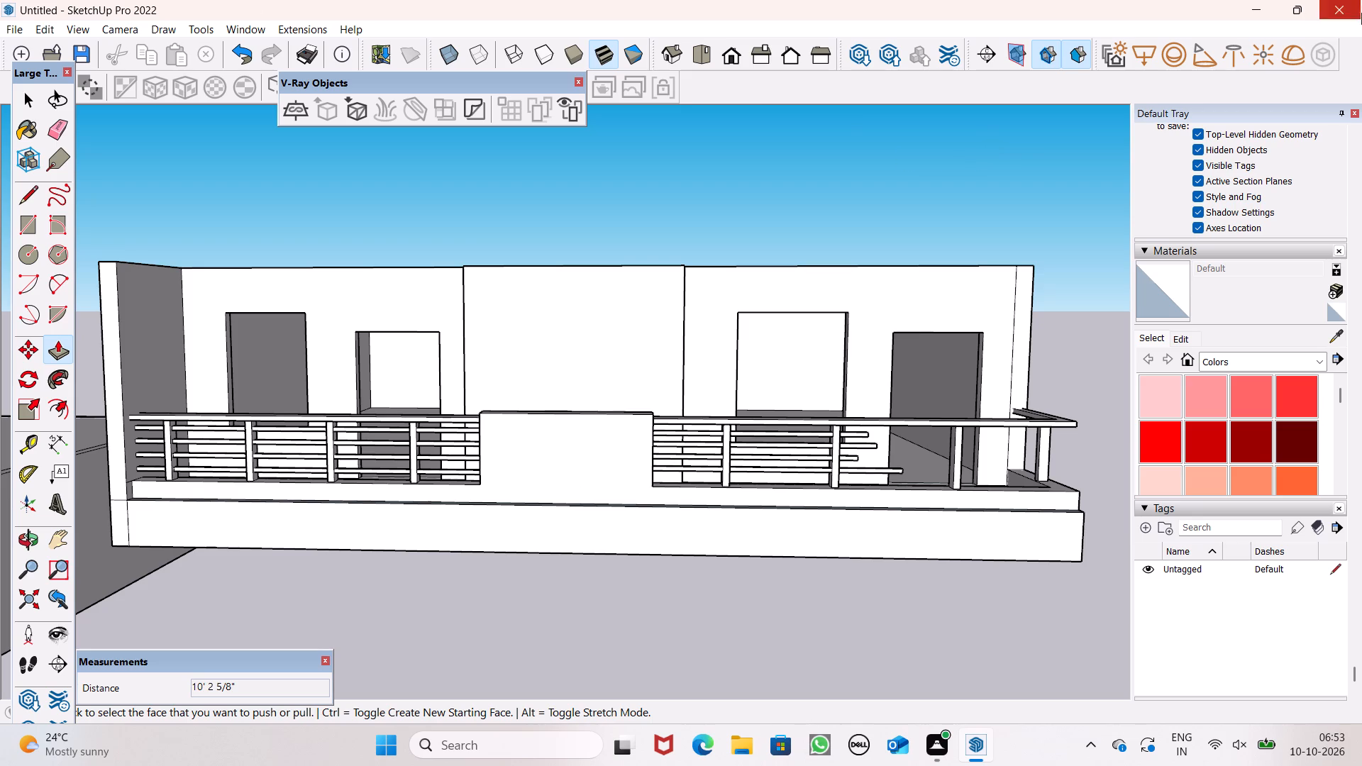
{"action": "scroll", "coordinate": [769, 301], "scroll_direction": "down", "scroll_amount": 5}
{"action": "middle_click_drag", "start_coordinate": [891, 507], "coordinate": [379, 488]}
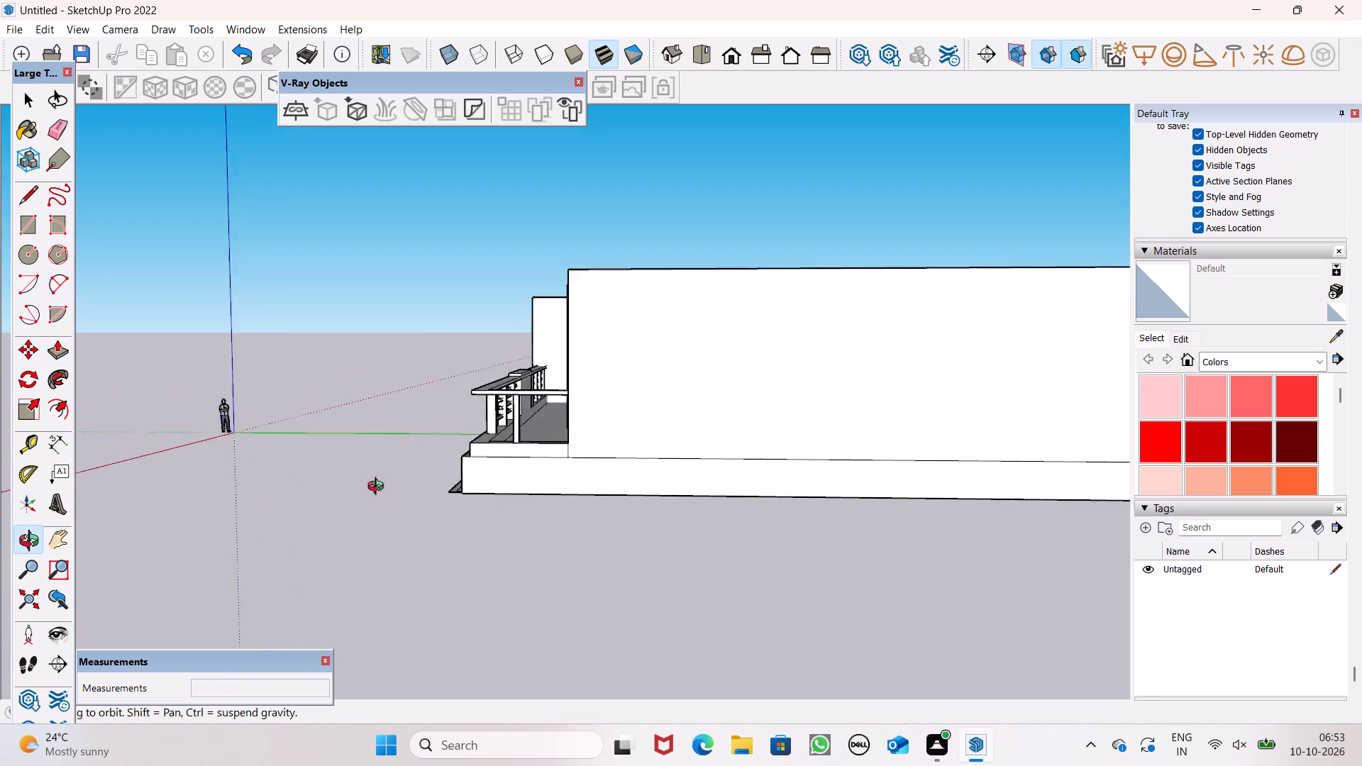
{"action": "middle_click_drag", "start_coordinate": [379, 488], "coordinate": [430, 482]}
{"action": "scroll", "coordinate": [740, 373], "scroll_direction": "up", "scroll_amount": 6}
{"action": "scroll", "coordinate": [367, 474], "scroll_direction": "up", "scroll_amount": 2}
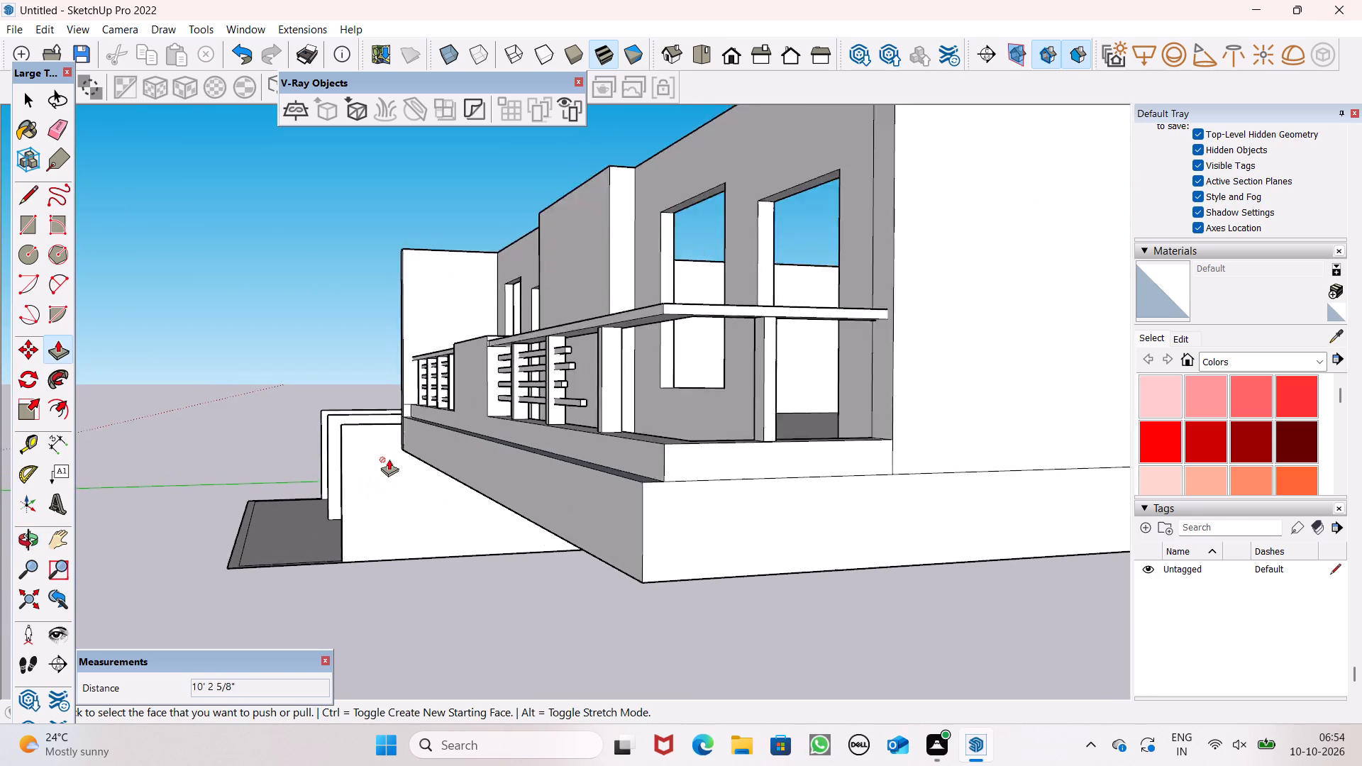
{"action": "scroll", "coordinate": [389, 459], "scroll_direction": "up", "scroll_amount": 3}
{"action": "scroll", "coordinate": [442, 431], "scroll_direction": "down", "scroll_amount": 5}
{"action": "scroll", "coordinate": [592, 376], "scroll_direction": "down", "scroll_amount": 2}
{"action": "middle_click_drag", "start_coordinate": [679, 429], "coordinate": [738, 565]}
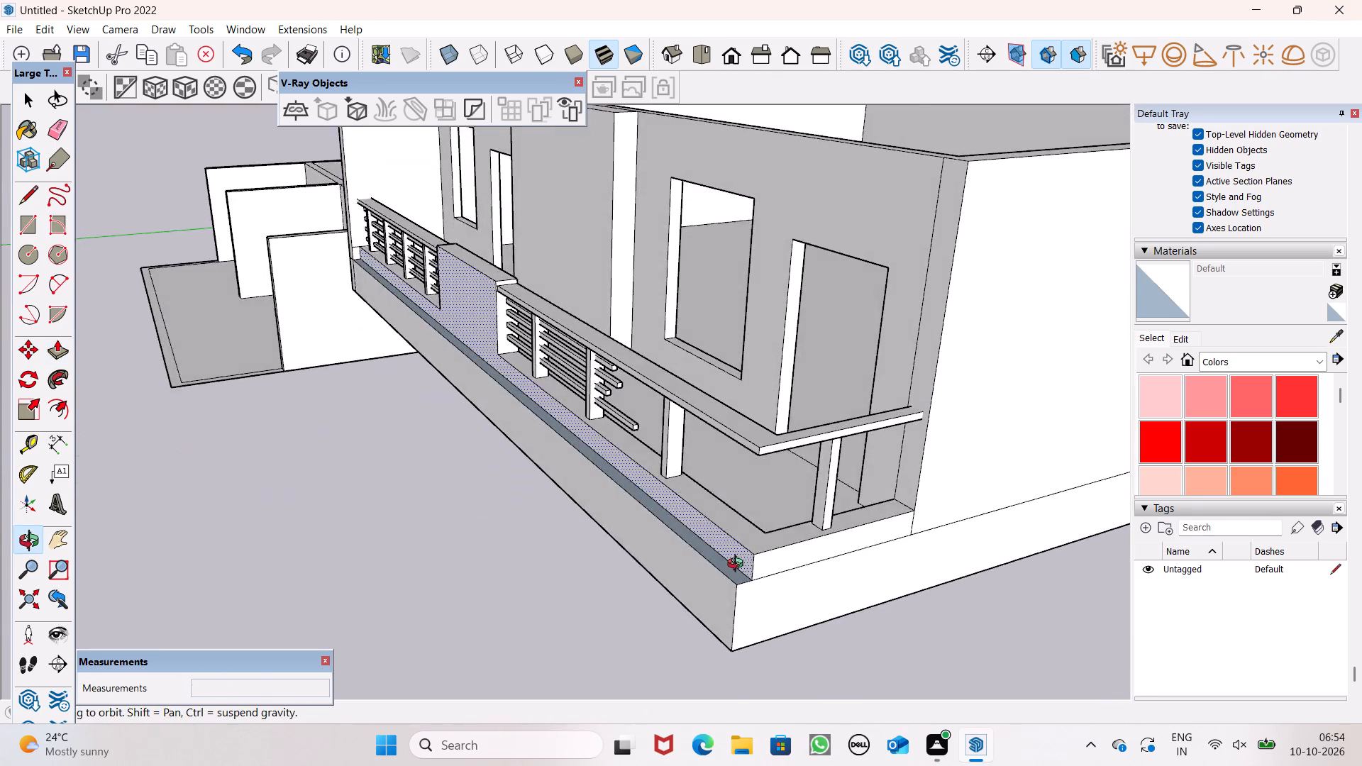
{"action": "middle_click_drag", "start_coordinate": [738, 565], "coordinate": [714, 545]}
{"action": "scroll", "coordinate": [564, 421], "scroll_direction": "up", "scroll_amount": 2}
{"action": "scroll", "coordinate": [630, 358], "scroll_direction": "up", "scroll_amount": 3}
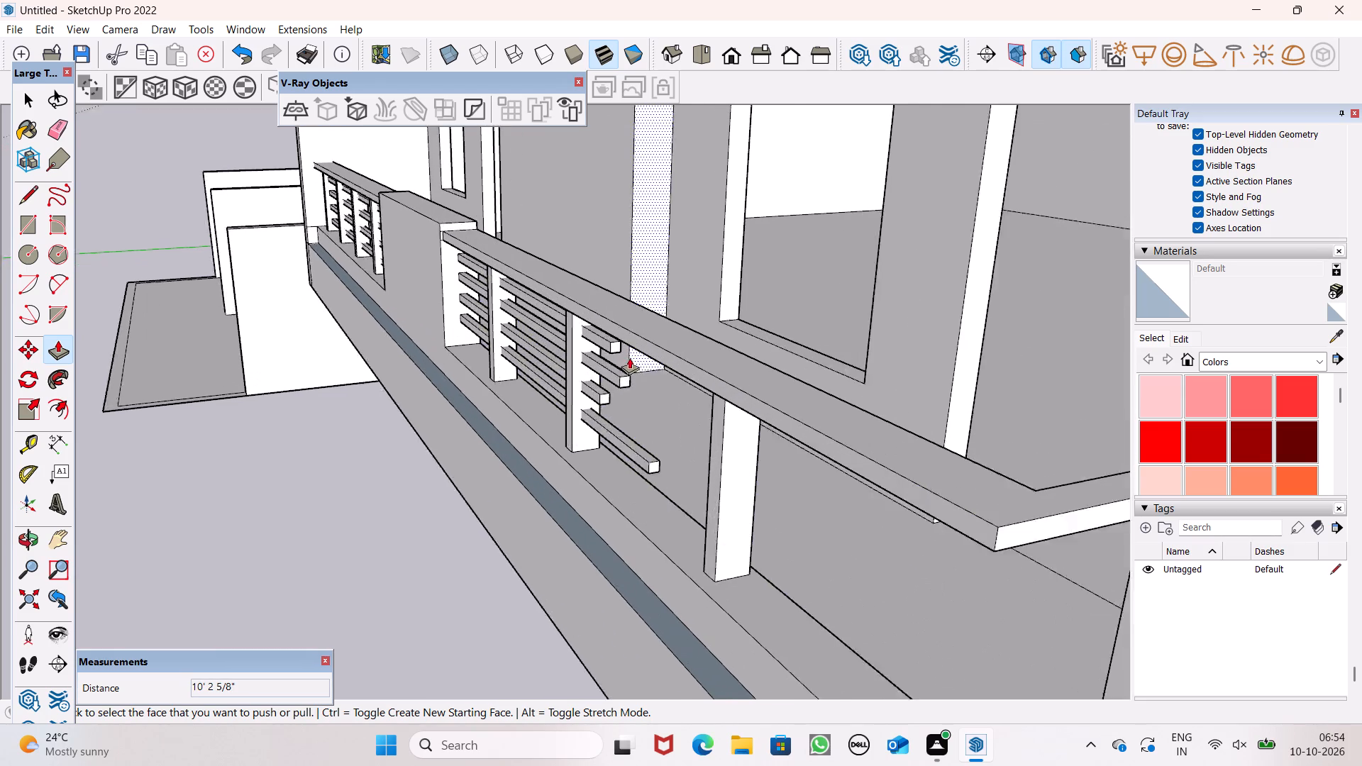
{"action": "scroll", "coordinate": [629, 357], "scroll_direction": "up", "scroll_amount": 2}
{"action": "left_click_drag", "start_coordinate": [604, 348], "coordinate": [1068, 662]}
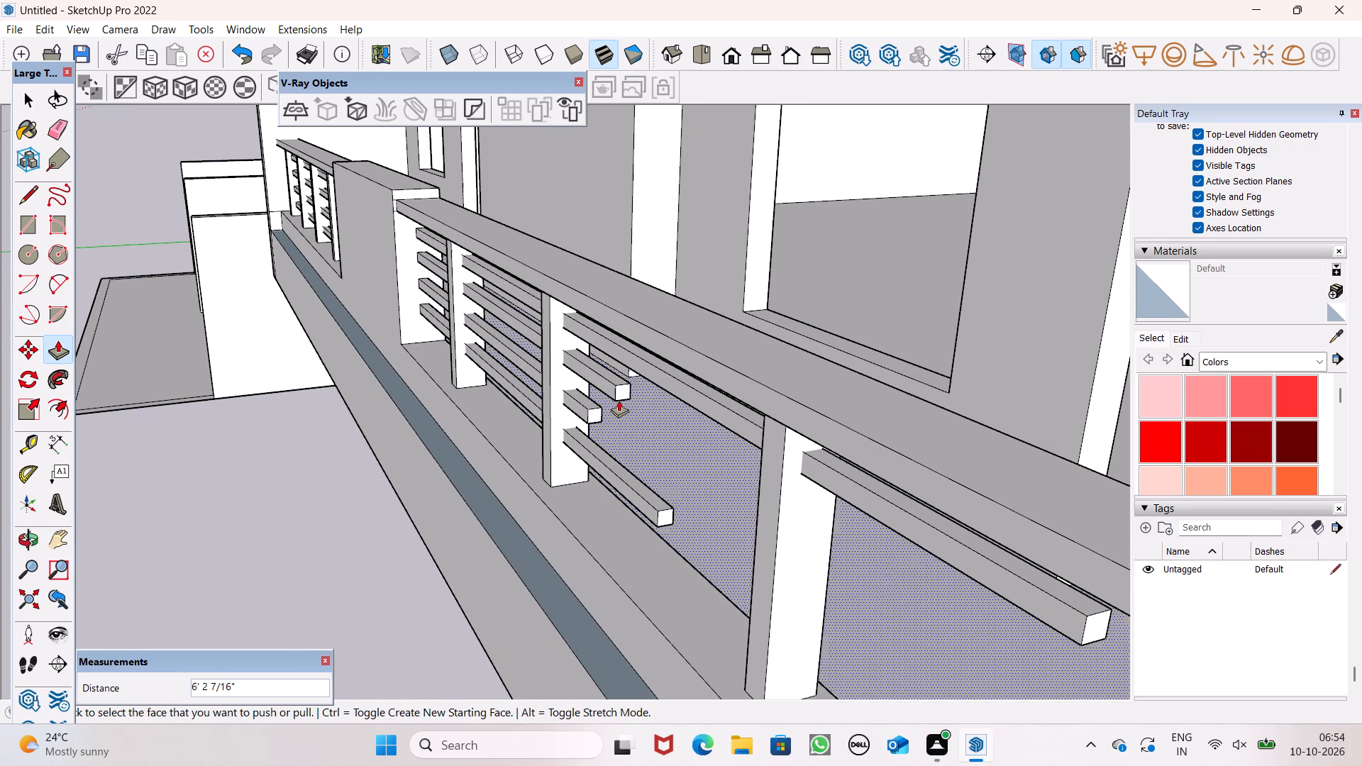
Lengthen the three lower rails past the third post by about 6' 10", 7' 11" and 6' 9", from upper to lower.
{"action": "scroll", "coordinate": [619, 400], "scroll_direction": "down", "scroll_amount": 7}
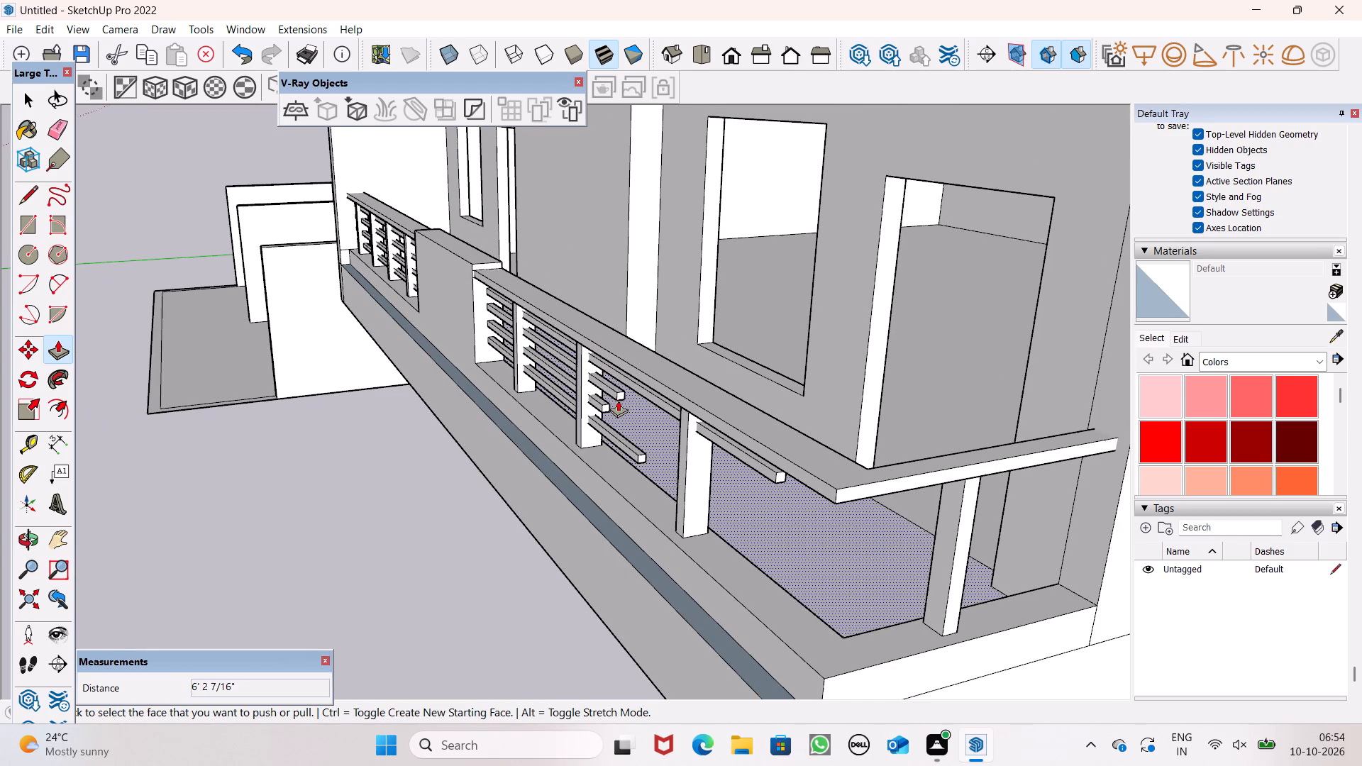
{"action": "left_click_drag", "start_coordinate": [618, 399], "coordinate": [814, 533]}
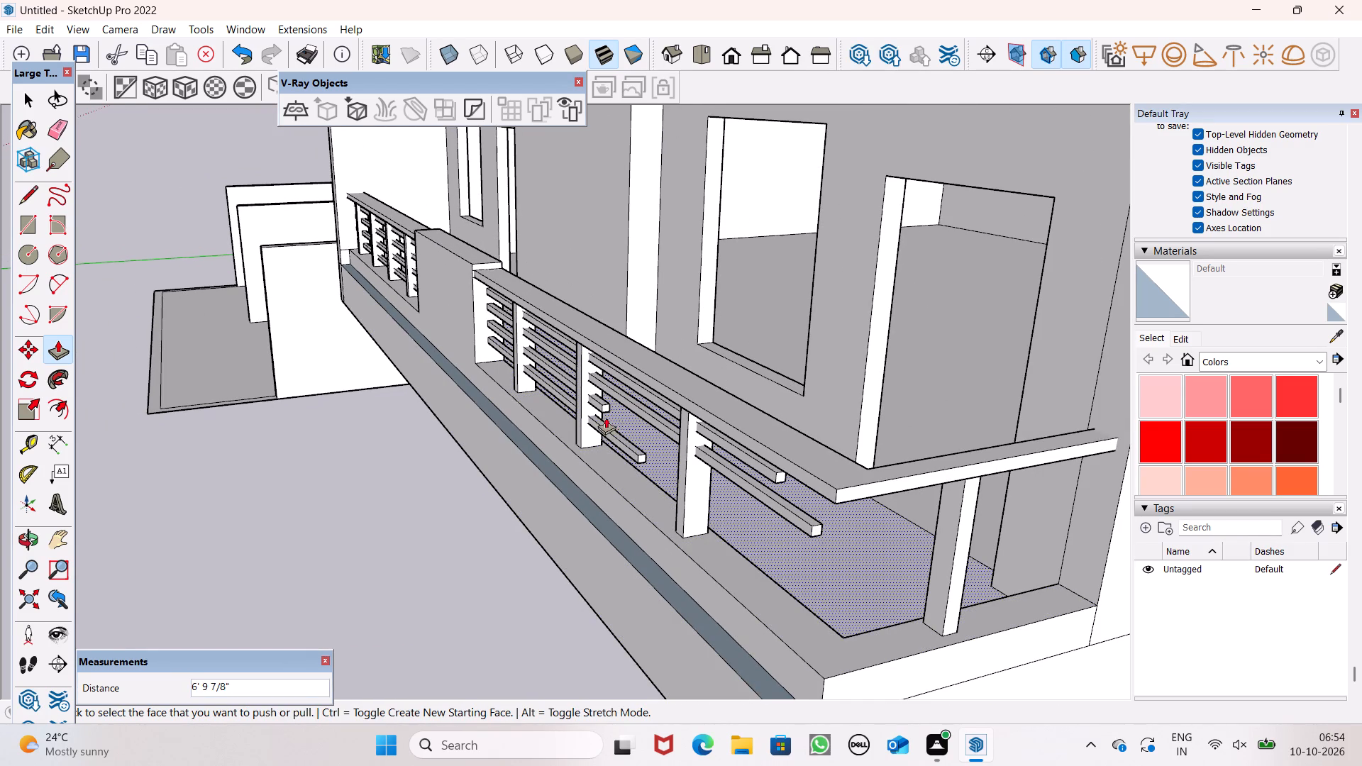
{"action": "left_click_drag", "start_coordinate": [607, 409], "coordinate": [852, 542]}
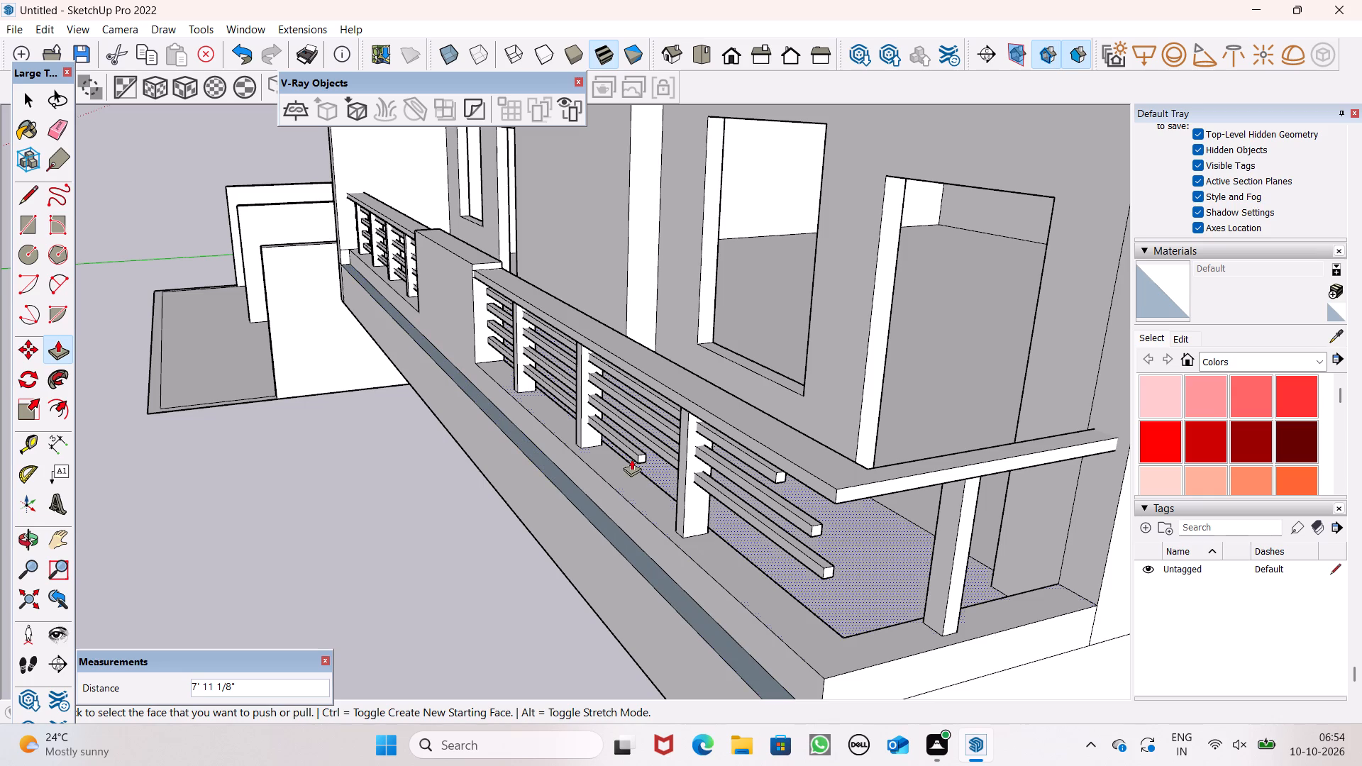
{"action": "left_click_drag", "start_coordinate": [643, 455], "coordinate": [857, 624]}
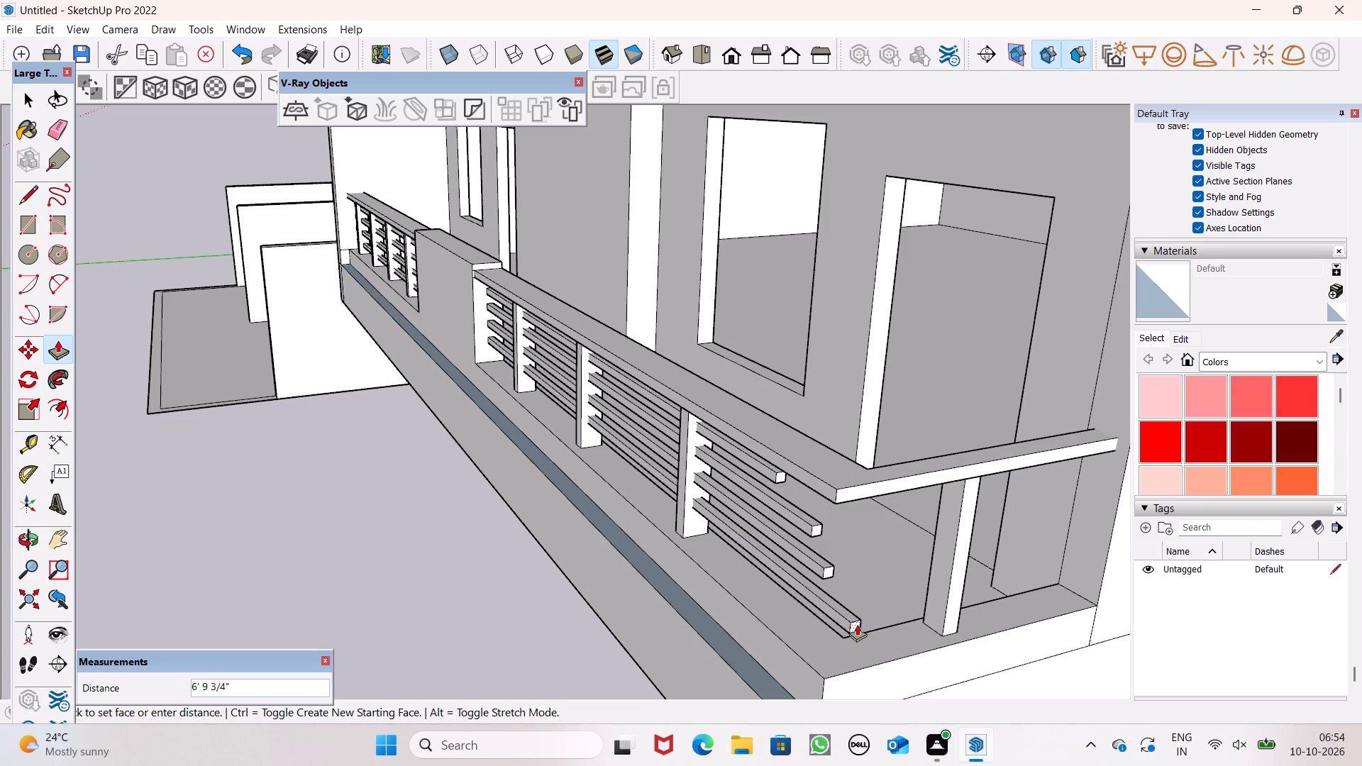
{"action": "left_click_drag", "start_coordinate": [857, 624], "coordinate": [853, 624]}
Extend all four rails farther toward the balcony corner, the second by about 2' 9" and the lowest by about 1' 5".
{"action": "scroll", "coordinate": [775, 505], "scroll_direction": "down", "scroll_amount": 6}
{"action": "middle_click_drag", "start_coordinate": [860, 527], "coordinate": [784, 492]}
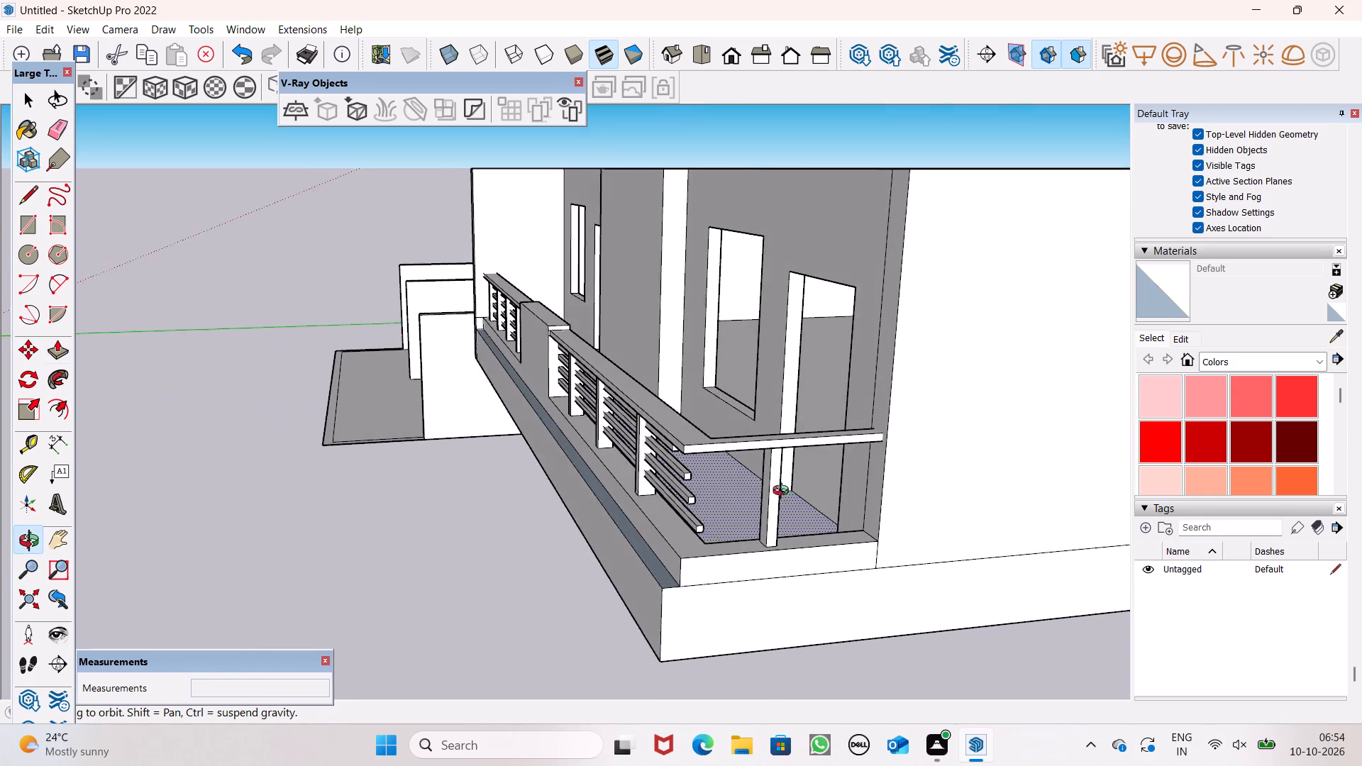
{"action": "middle_click_drag", "start_coordinate": [784, 492], "coordinate": [782, 492]}
{"action": "scroll", "coordinate": [657, 482], "scroll_direction": "up", "scroll_amount": 1}
{"action": "middle_click_drag", "start_coordinate": [657, 477], "coordinate": [791, 439]}
{"action": "scroll", "coordinate": [733, 413], "scroll_direction": "up", "scroll_amount": 1}
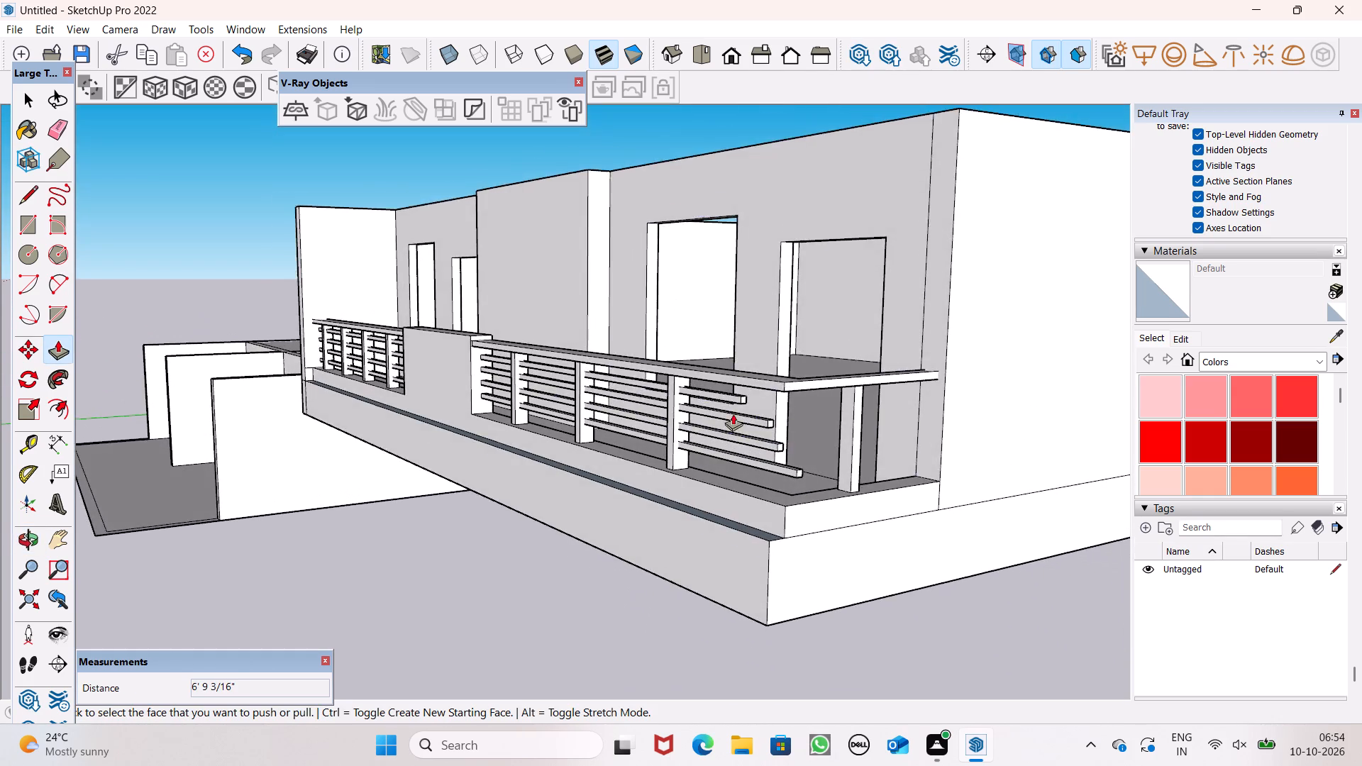
{"action": "scroll", "coordinate": [733, 413], "scroll_direction": "up", "scroll_amount": 4}
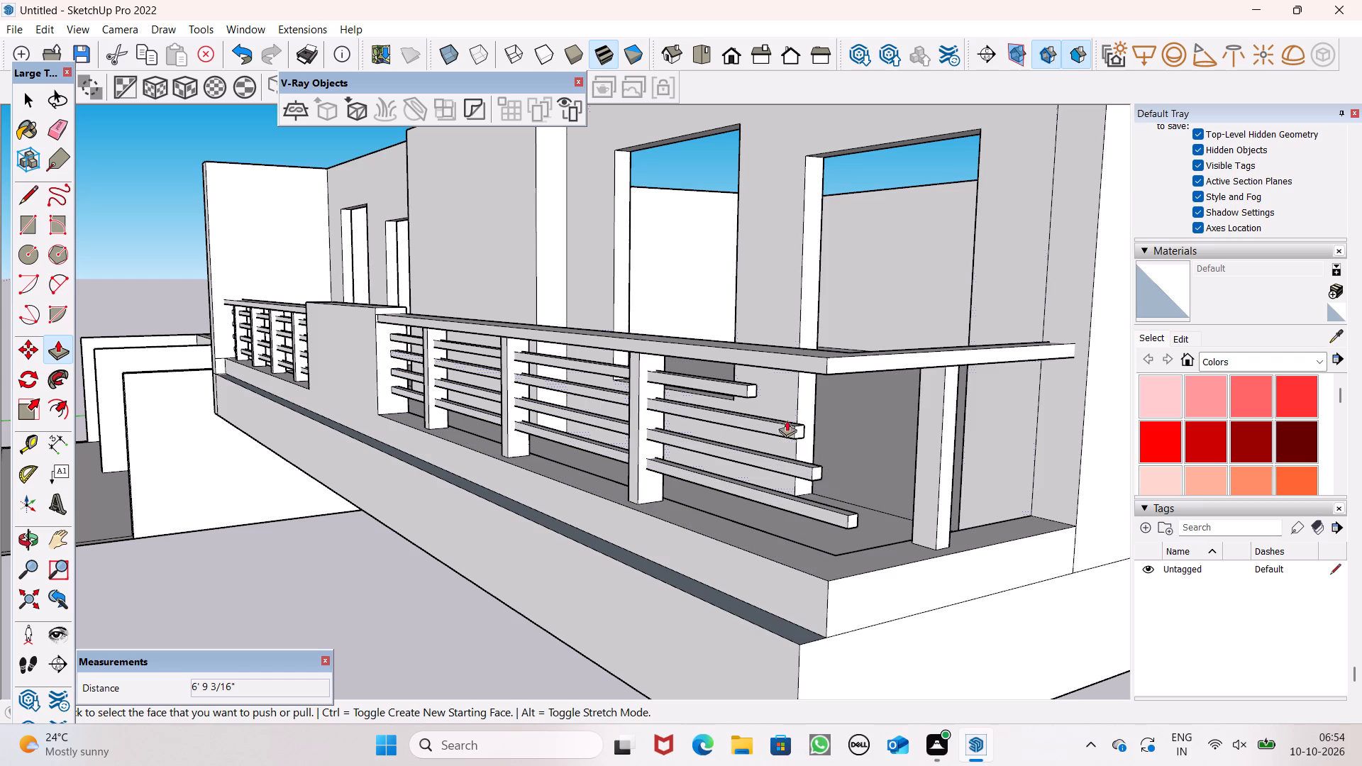
{"action": "left_click_drag", "start_coordinate": [750, 387], "coordinate": [836, 411]}
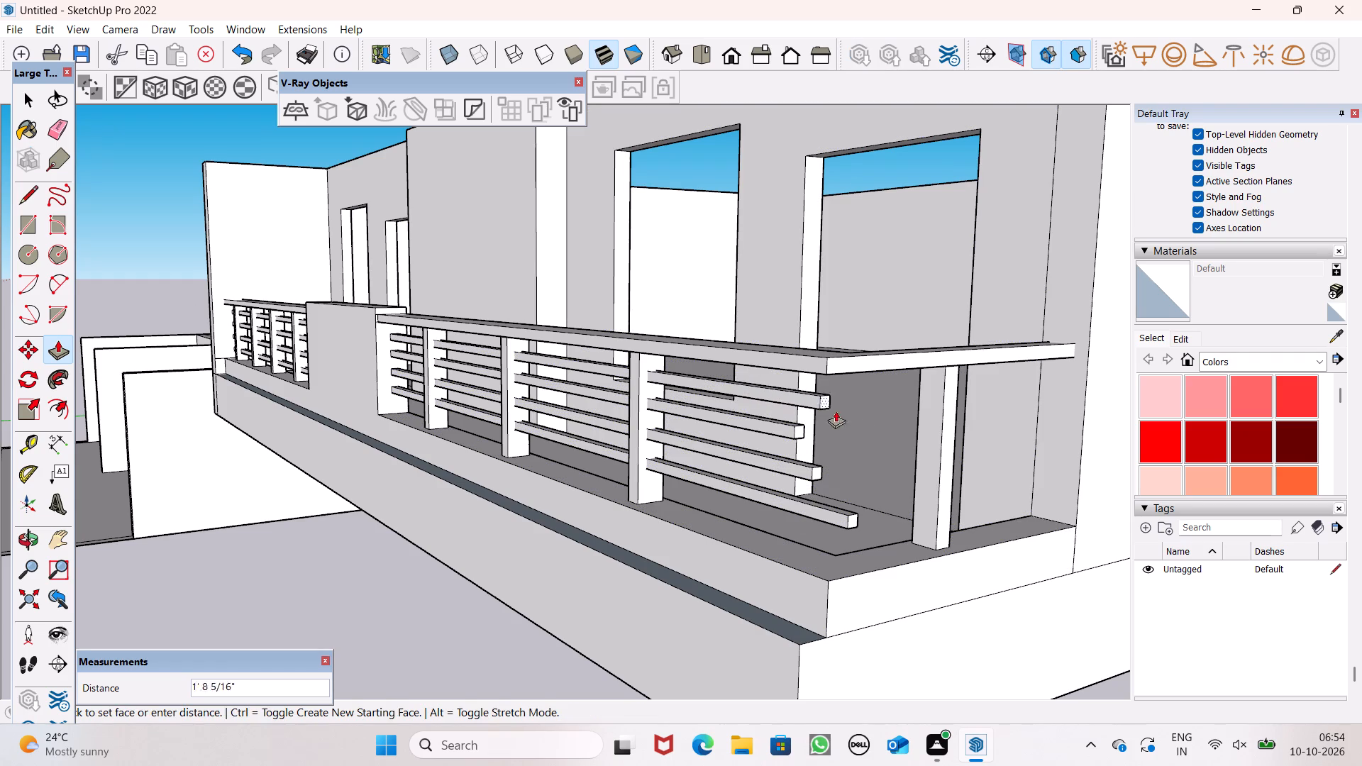
{"action": "left_click_drag", "start_coordinate": [836, 411], "coordinate": [921, 429]}
{"action": "left_click_drag", "start_coordinate": [801, 435], "coordinate": [978, 479]}
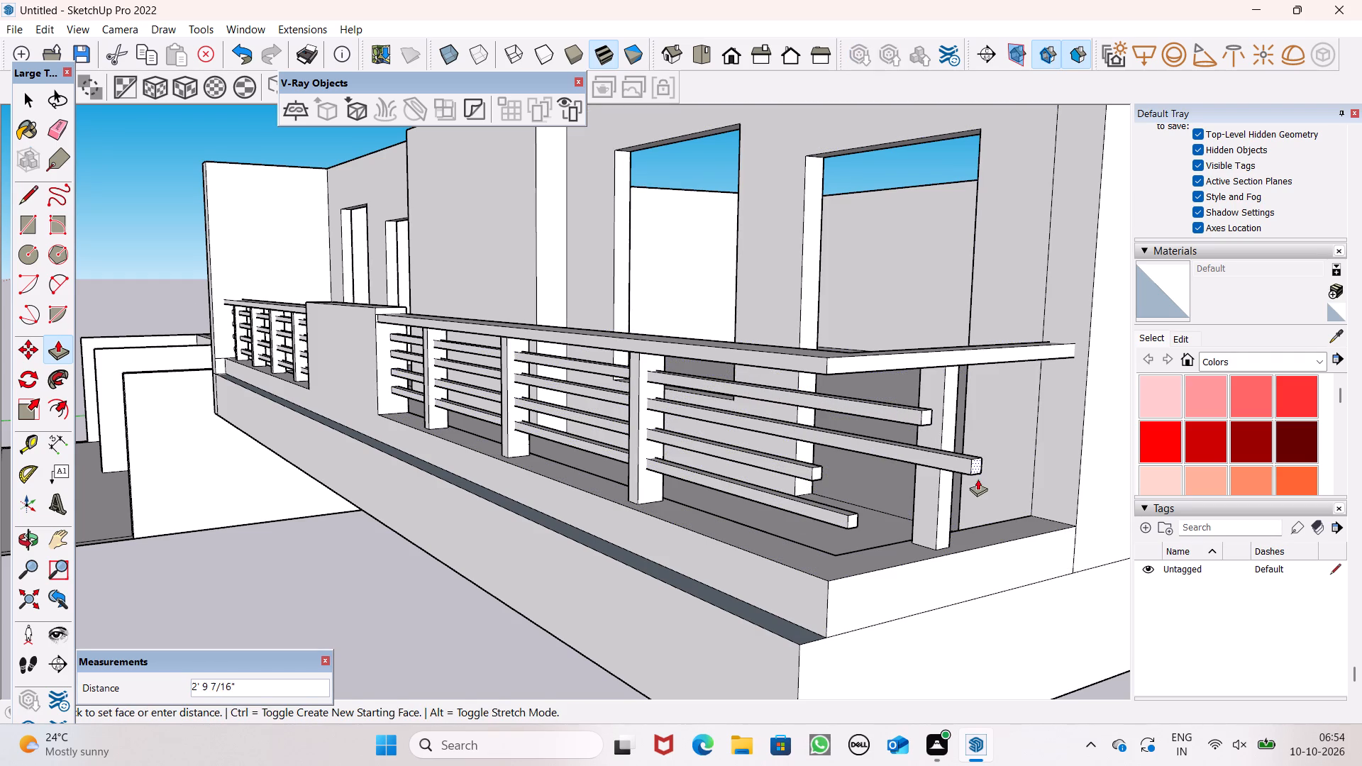
{"action": "left_click_drag", "start_coordinate": [978, 479], "coordinate": [979, 479]}
{"action": "left_click_drag", "start_coordinate": [819, 473], "coordinate": [974, 515]}
{"action": "left_click_drag", "start_coordinate": [851, 518], "coordinate": [948, 534]}
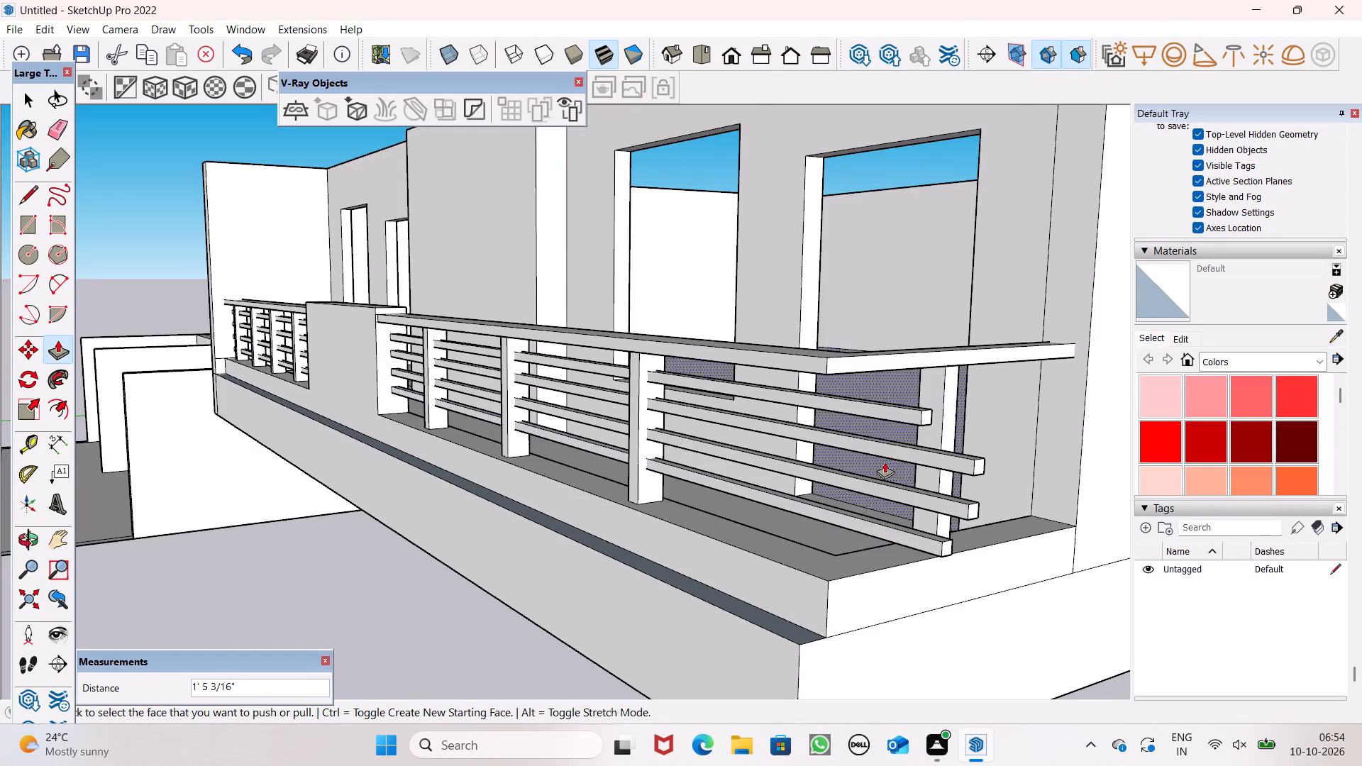
{"action": "scroll", "coordinate": [885, 462], "scroll_direction": "down", "scroll_amount": 6}
{"action": "middle_click_drag", "start_coordinate": [920, 507], "coordinate": [780, 500]}
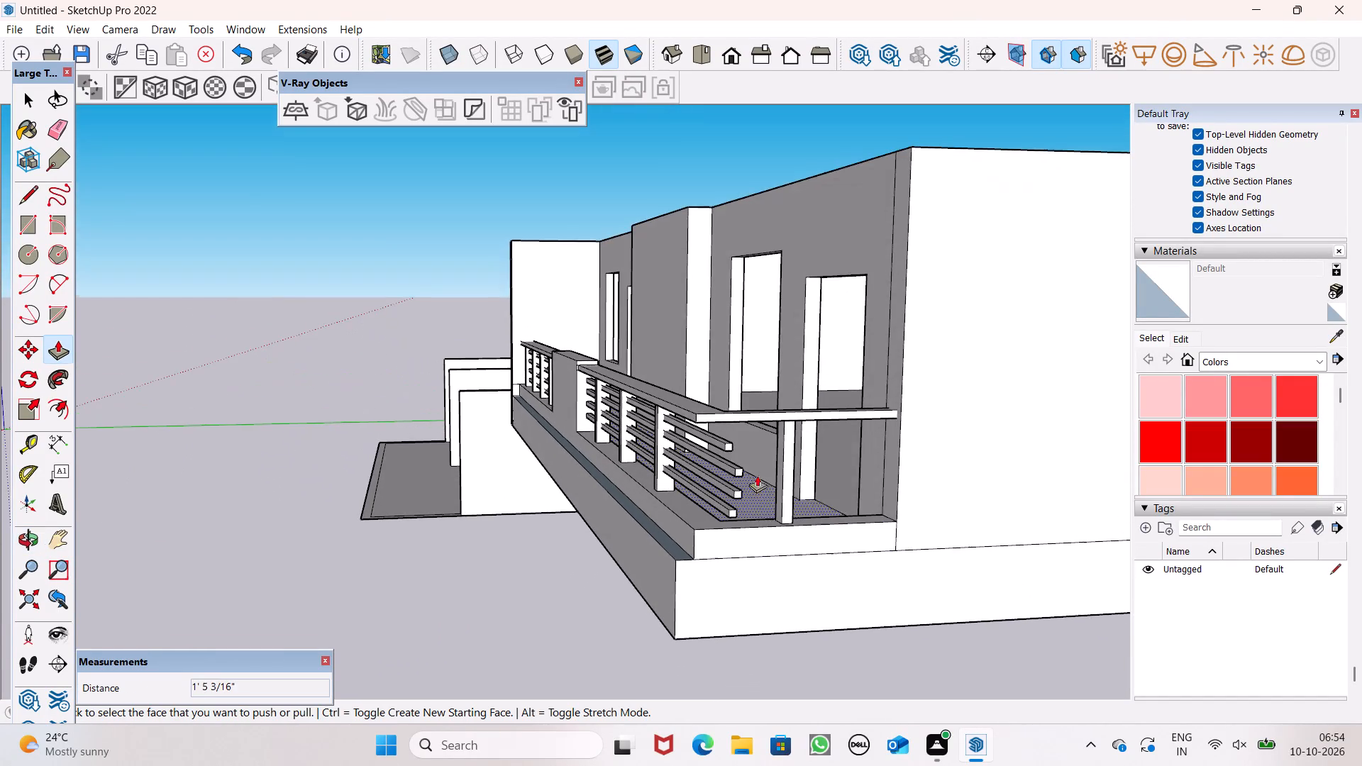
Push the end face of the second railing section's top rail back about 5' 7", into the third post.
{"action": "scroll", "coordinate": [739, 423], "scroll_direction": "down", "scroll_amount": 2}
{"action": "middle_click_drag", "start_coordinate": [738, 446], "coordinate": [673, 442]}
{"action": "scroll", "coordinate": [595, 432], "scroll_direction": "up", "scroll_amount": 4}
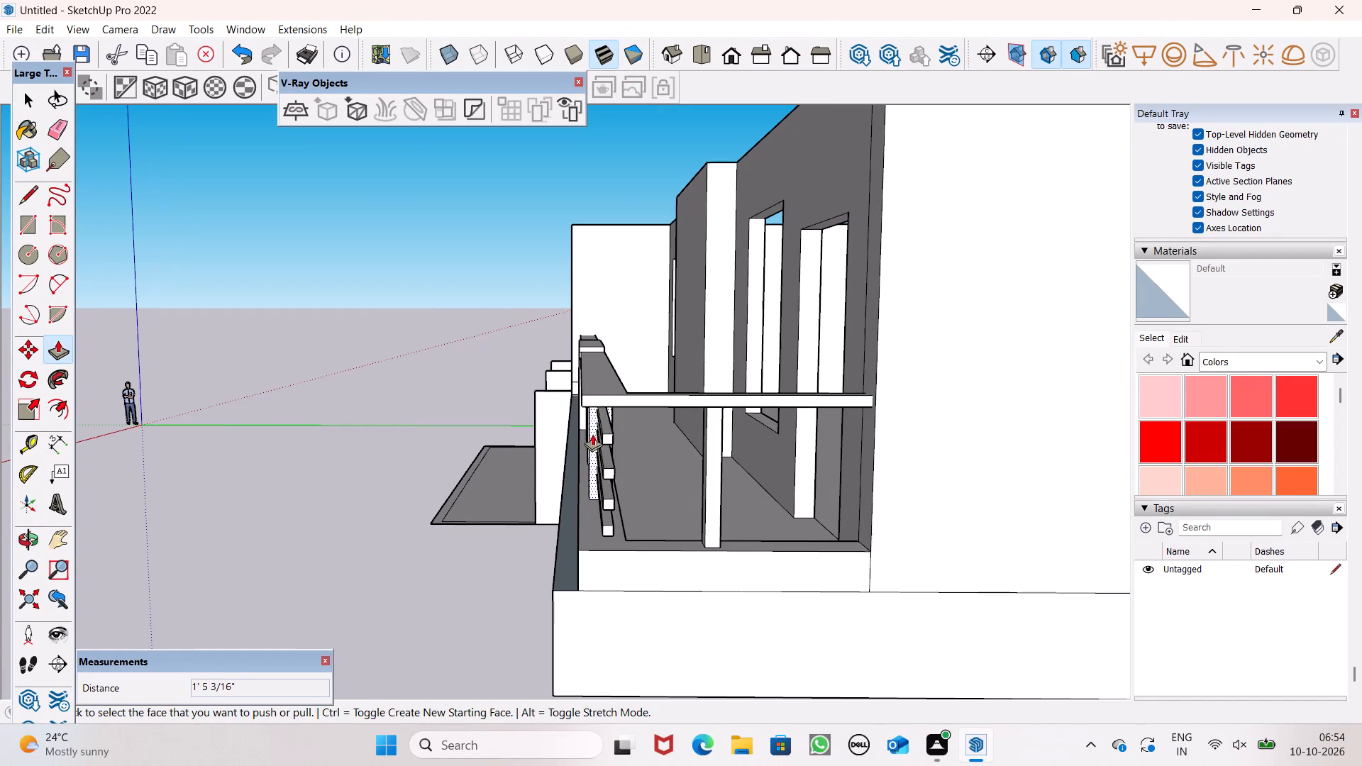
{"action": "left_click_drag", "start_coordinate": [610, 438], "coordinate": [589, 463]}
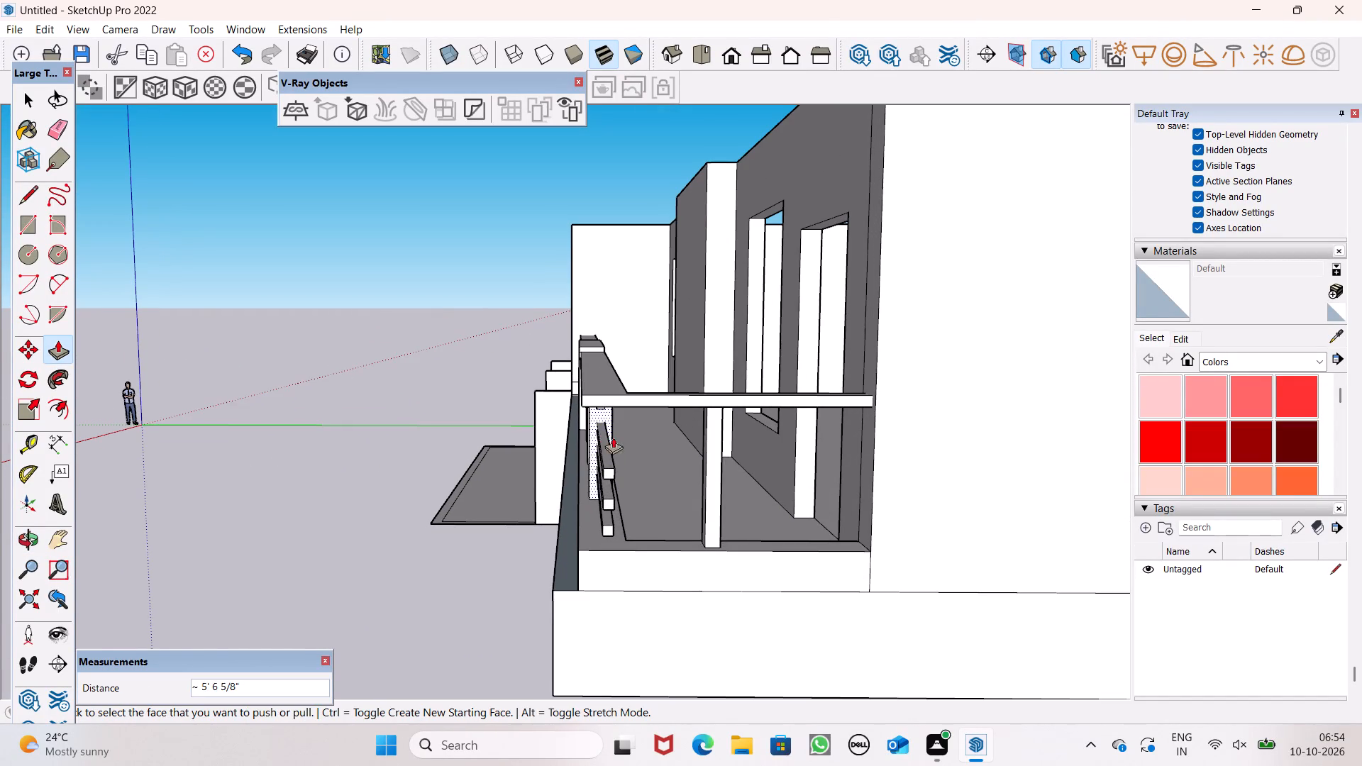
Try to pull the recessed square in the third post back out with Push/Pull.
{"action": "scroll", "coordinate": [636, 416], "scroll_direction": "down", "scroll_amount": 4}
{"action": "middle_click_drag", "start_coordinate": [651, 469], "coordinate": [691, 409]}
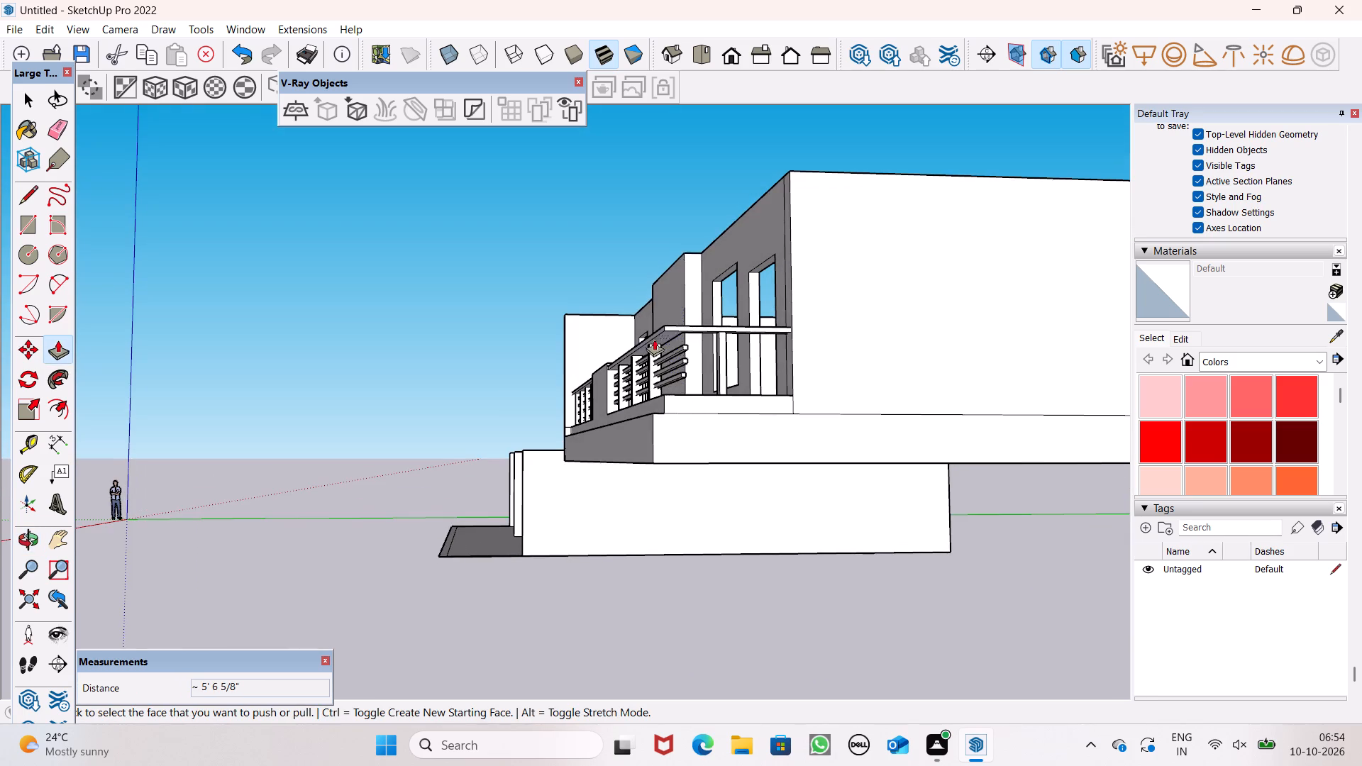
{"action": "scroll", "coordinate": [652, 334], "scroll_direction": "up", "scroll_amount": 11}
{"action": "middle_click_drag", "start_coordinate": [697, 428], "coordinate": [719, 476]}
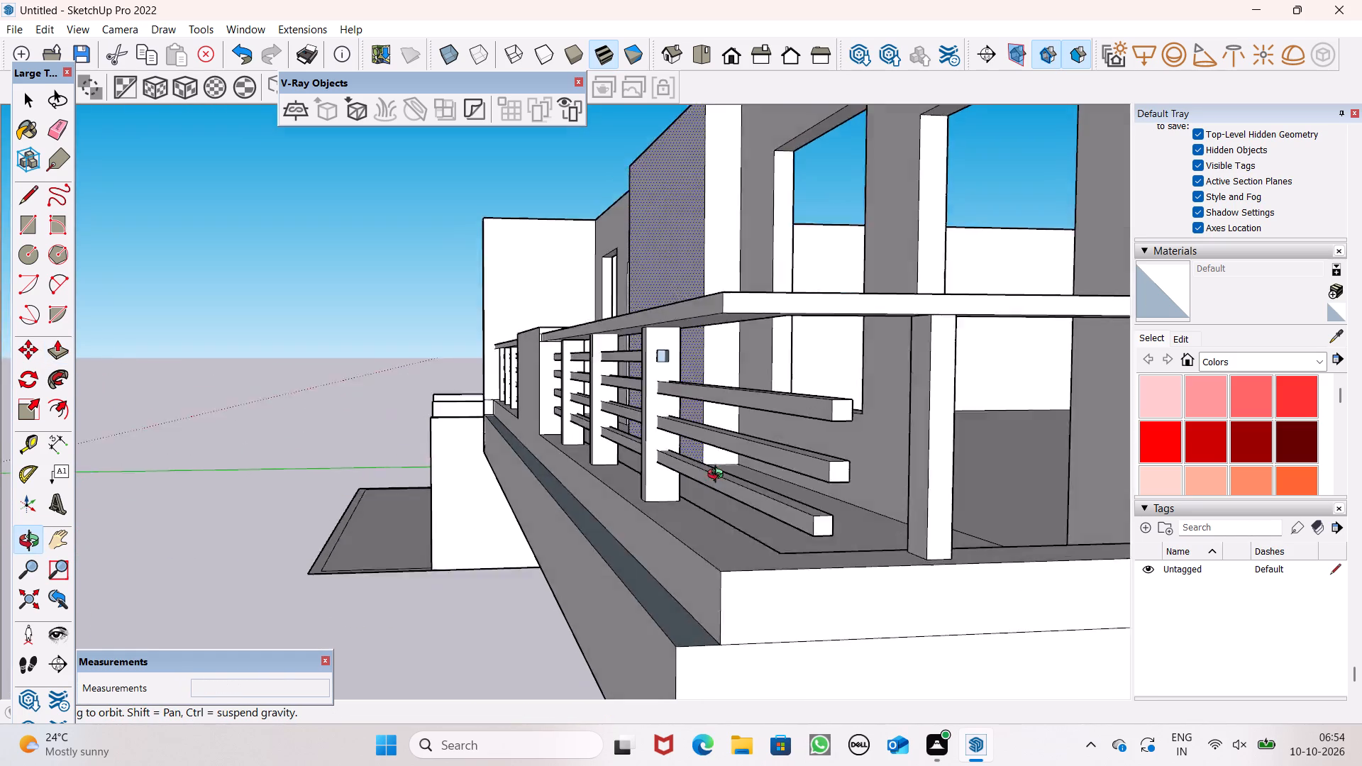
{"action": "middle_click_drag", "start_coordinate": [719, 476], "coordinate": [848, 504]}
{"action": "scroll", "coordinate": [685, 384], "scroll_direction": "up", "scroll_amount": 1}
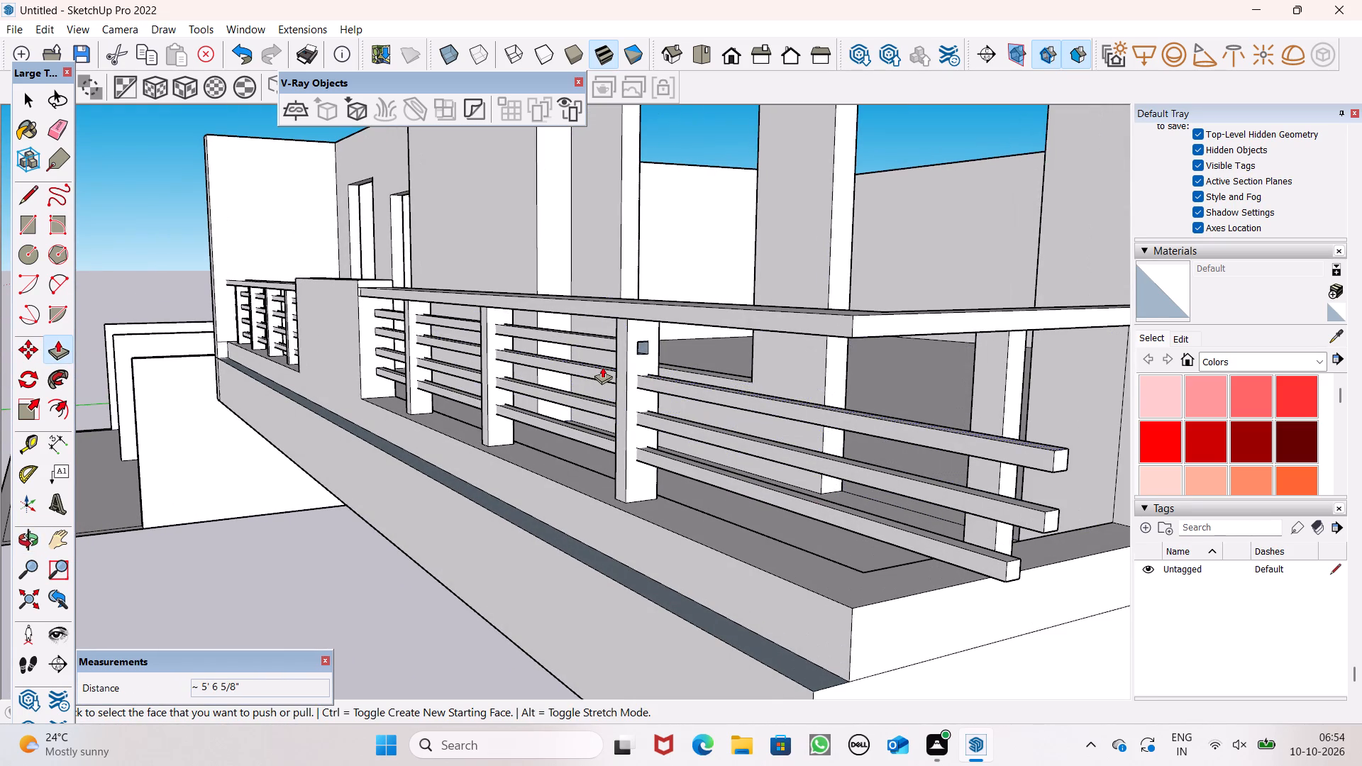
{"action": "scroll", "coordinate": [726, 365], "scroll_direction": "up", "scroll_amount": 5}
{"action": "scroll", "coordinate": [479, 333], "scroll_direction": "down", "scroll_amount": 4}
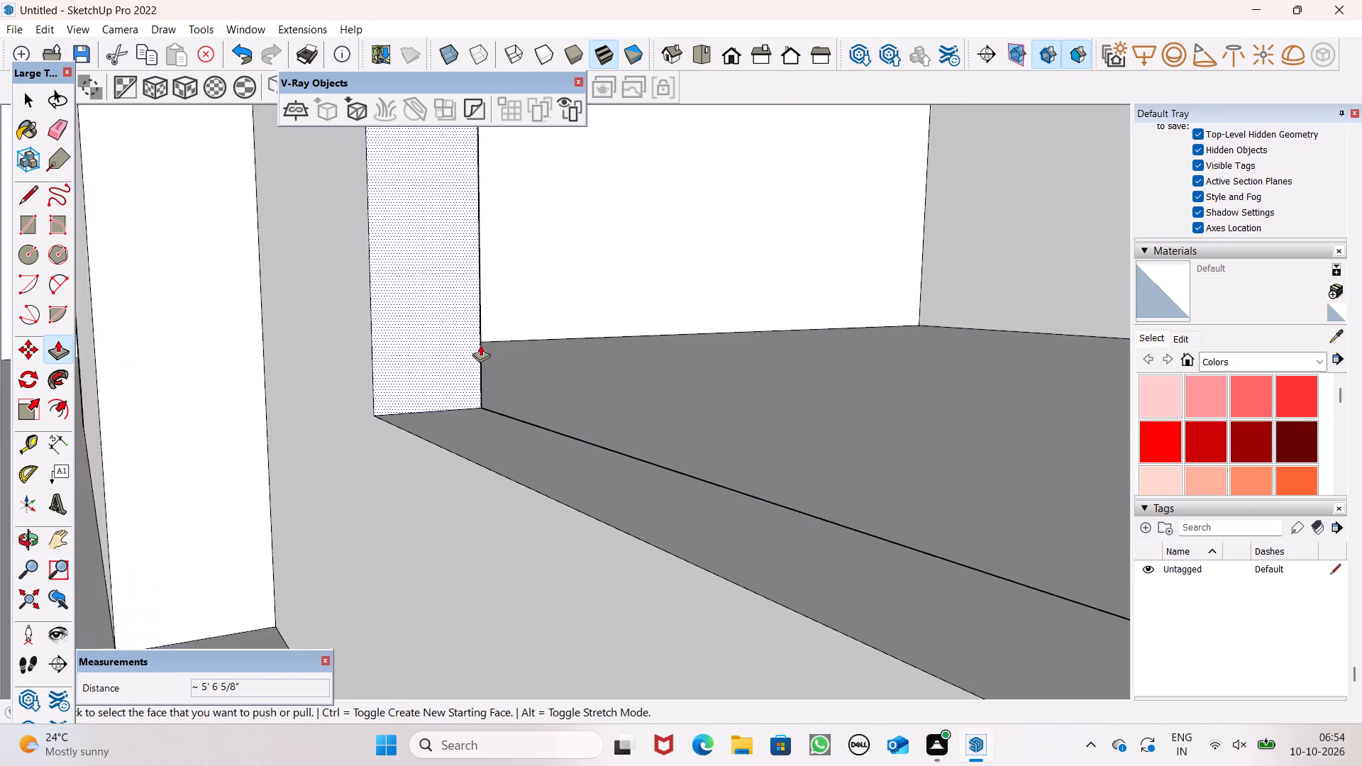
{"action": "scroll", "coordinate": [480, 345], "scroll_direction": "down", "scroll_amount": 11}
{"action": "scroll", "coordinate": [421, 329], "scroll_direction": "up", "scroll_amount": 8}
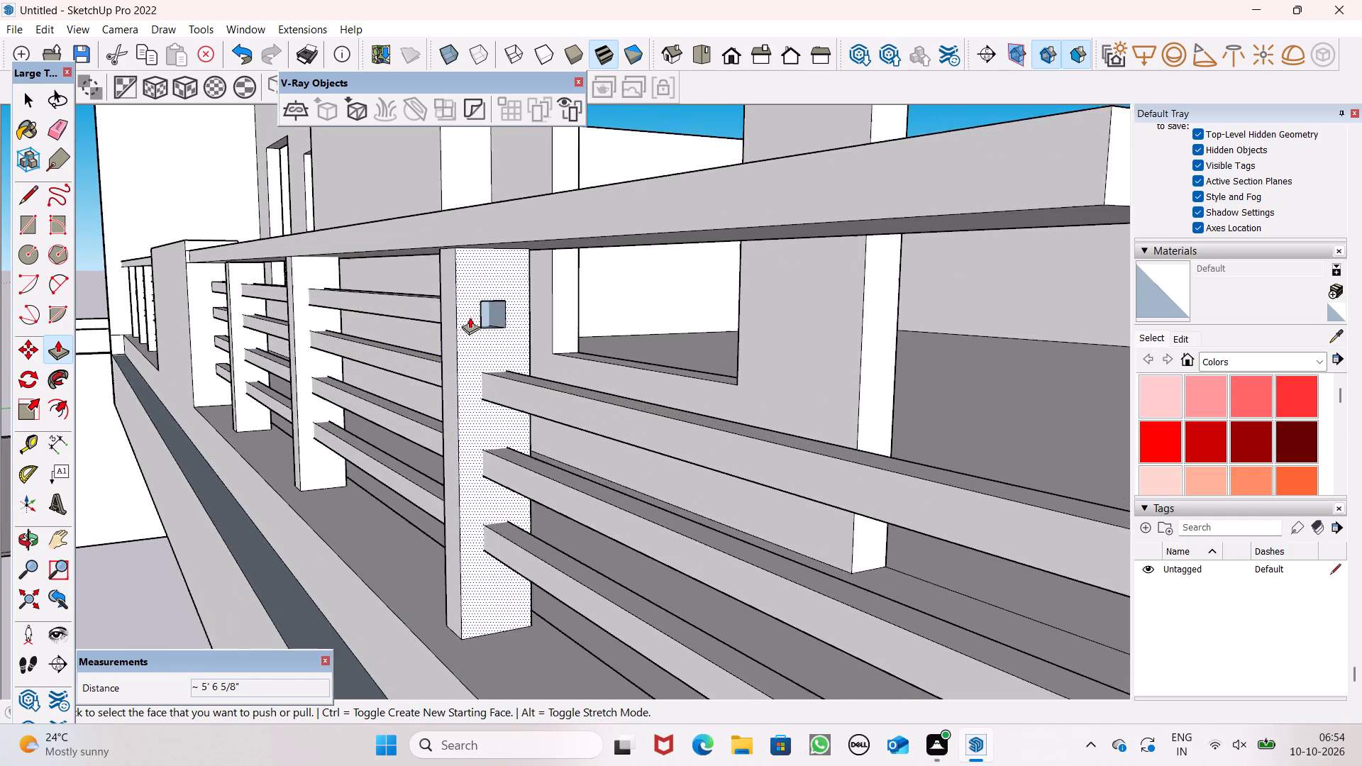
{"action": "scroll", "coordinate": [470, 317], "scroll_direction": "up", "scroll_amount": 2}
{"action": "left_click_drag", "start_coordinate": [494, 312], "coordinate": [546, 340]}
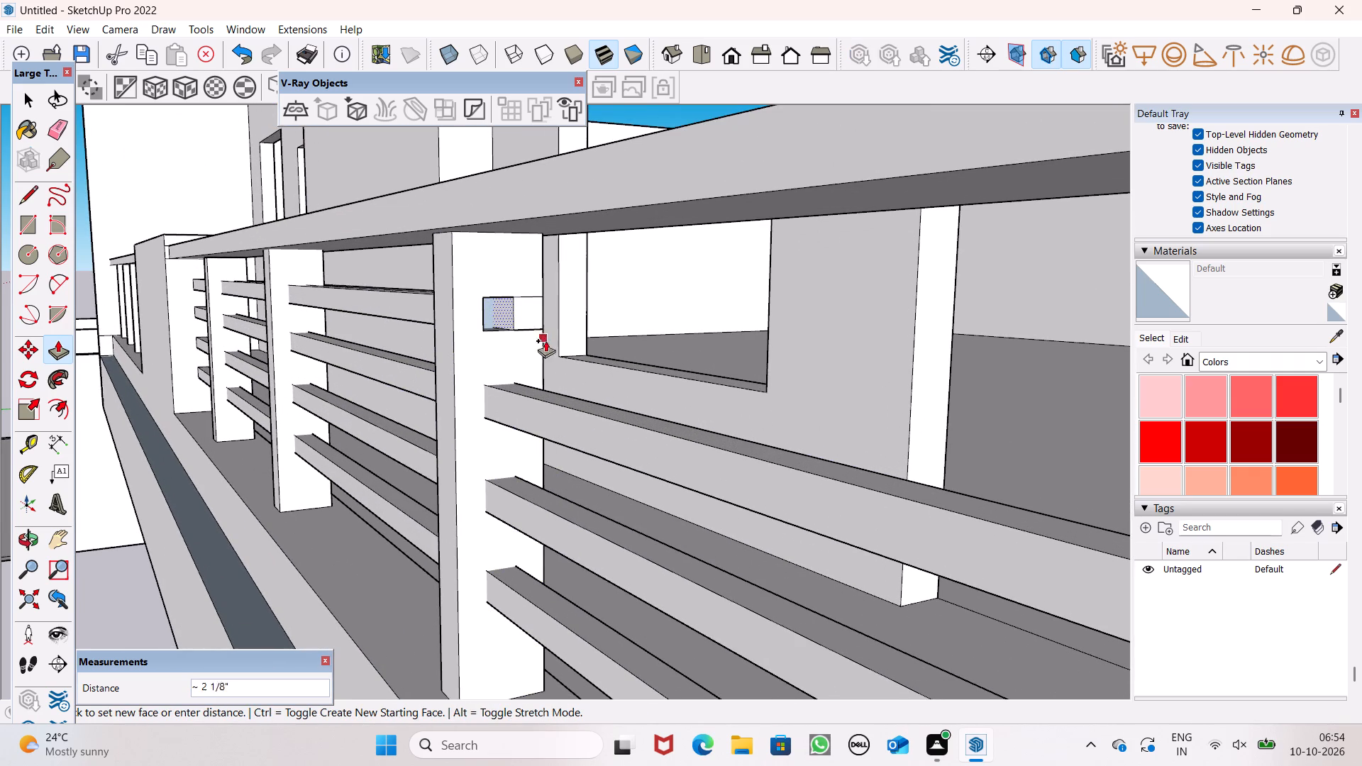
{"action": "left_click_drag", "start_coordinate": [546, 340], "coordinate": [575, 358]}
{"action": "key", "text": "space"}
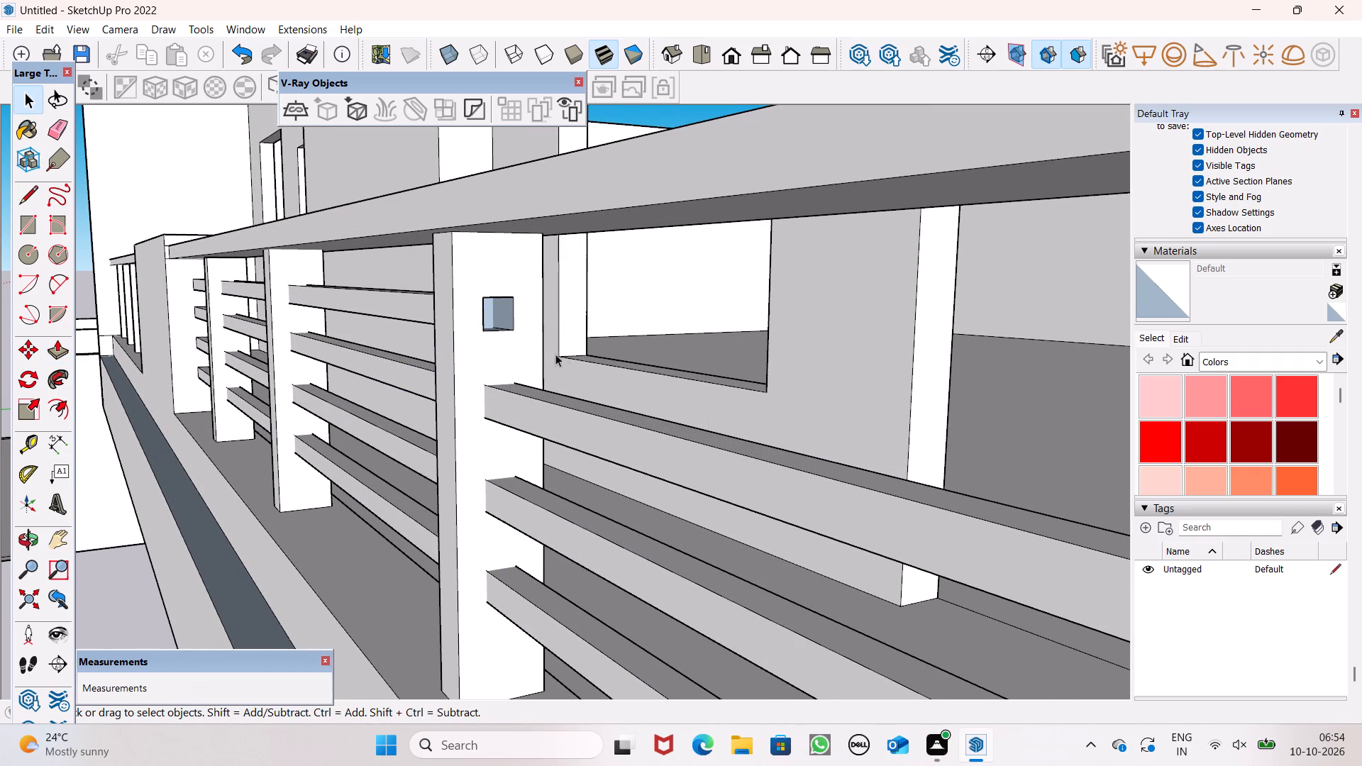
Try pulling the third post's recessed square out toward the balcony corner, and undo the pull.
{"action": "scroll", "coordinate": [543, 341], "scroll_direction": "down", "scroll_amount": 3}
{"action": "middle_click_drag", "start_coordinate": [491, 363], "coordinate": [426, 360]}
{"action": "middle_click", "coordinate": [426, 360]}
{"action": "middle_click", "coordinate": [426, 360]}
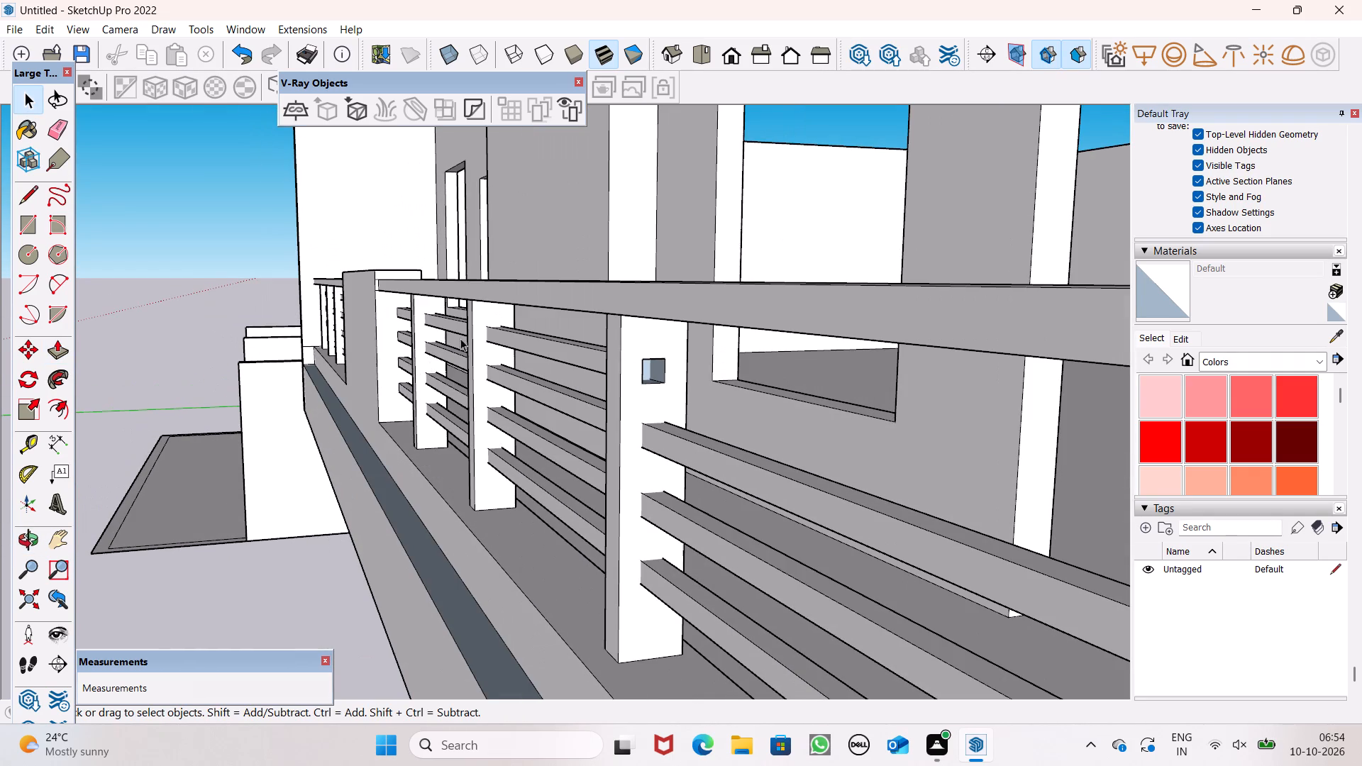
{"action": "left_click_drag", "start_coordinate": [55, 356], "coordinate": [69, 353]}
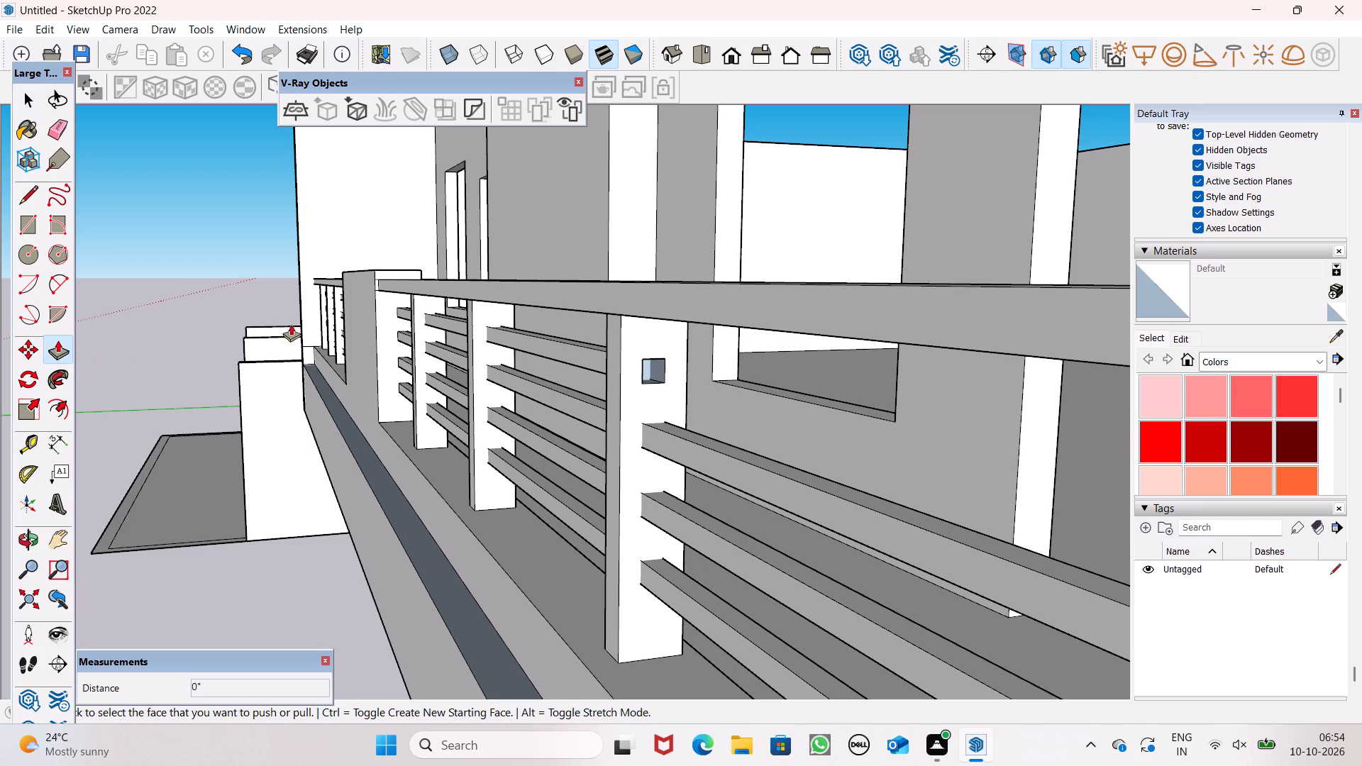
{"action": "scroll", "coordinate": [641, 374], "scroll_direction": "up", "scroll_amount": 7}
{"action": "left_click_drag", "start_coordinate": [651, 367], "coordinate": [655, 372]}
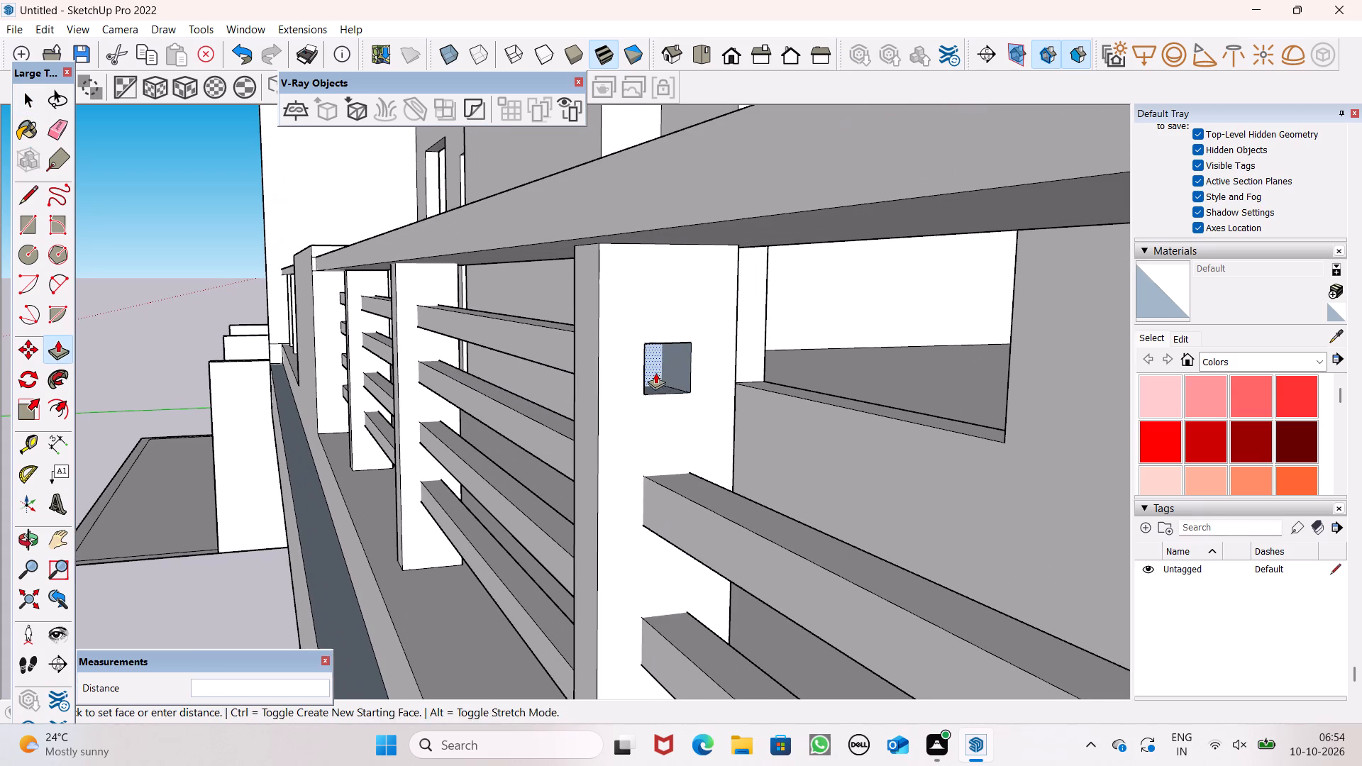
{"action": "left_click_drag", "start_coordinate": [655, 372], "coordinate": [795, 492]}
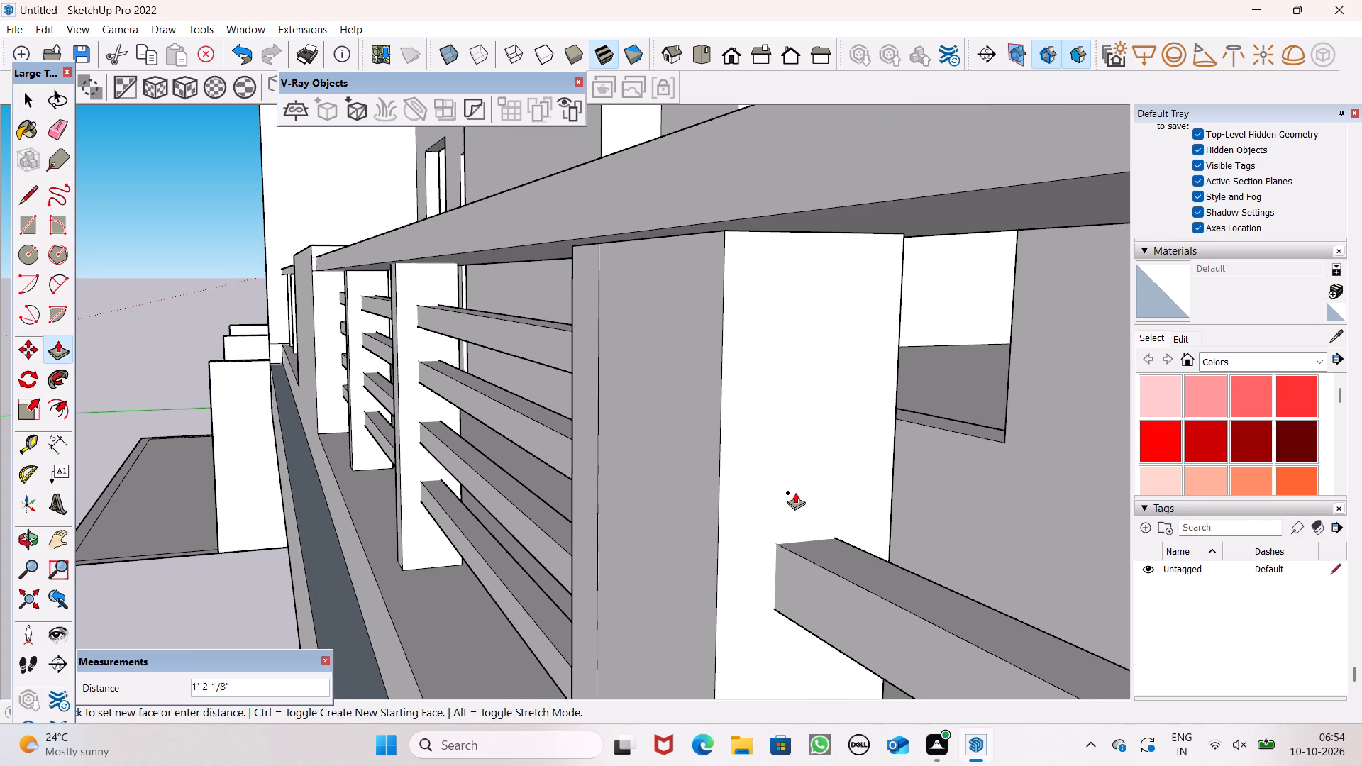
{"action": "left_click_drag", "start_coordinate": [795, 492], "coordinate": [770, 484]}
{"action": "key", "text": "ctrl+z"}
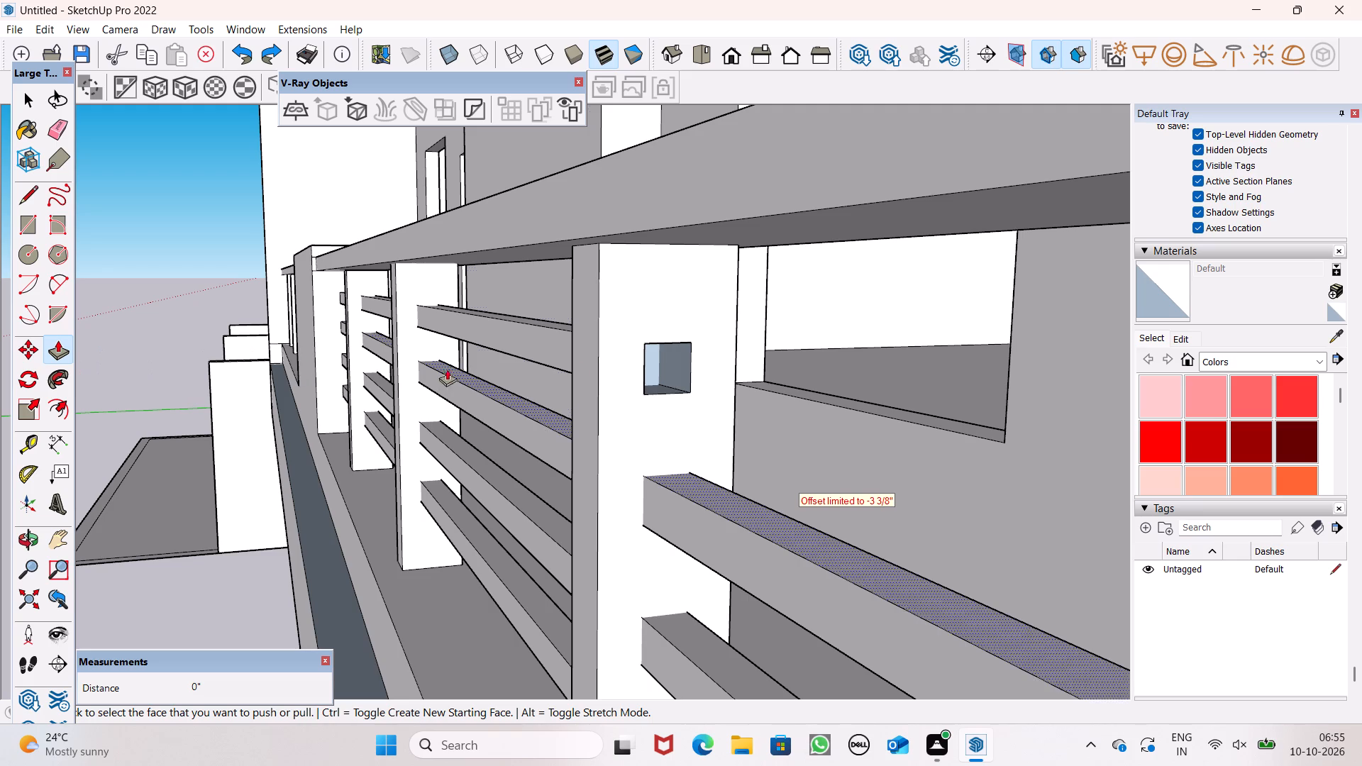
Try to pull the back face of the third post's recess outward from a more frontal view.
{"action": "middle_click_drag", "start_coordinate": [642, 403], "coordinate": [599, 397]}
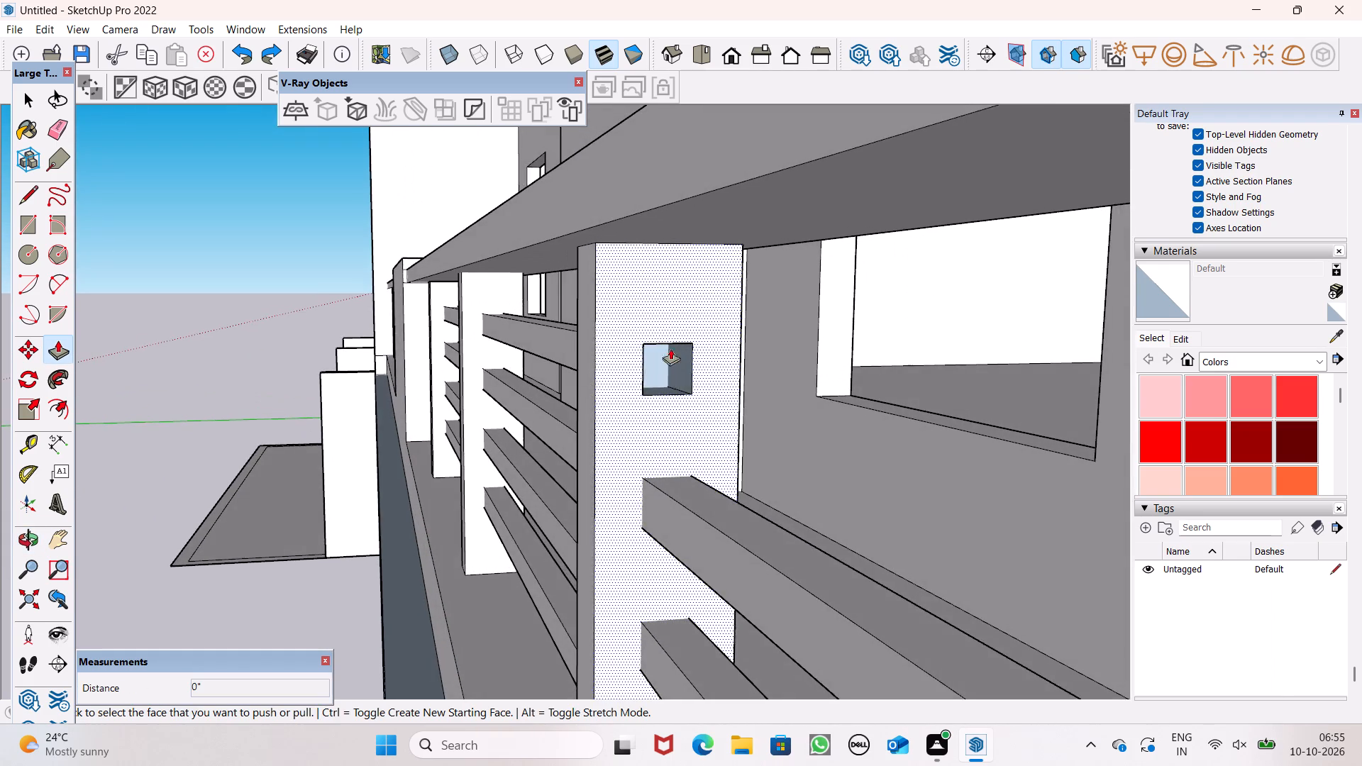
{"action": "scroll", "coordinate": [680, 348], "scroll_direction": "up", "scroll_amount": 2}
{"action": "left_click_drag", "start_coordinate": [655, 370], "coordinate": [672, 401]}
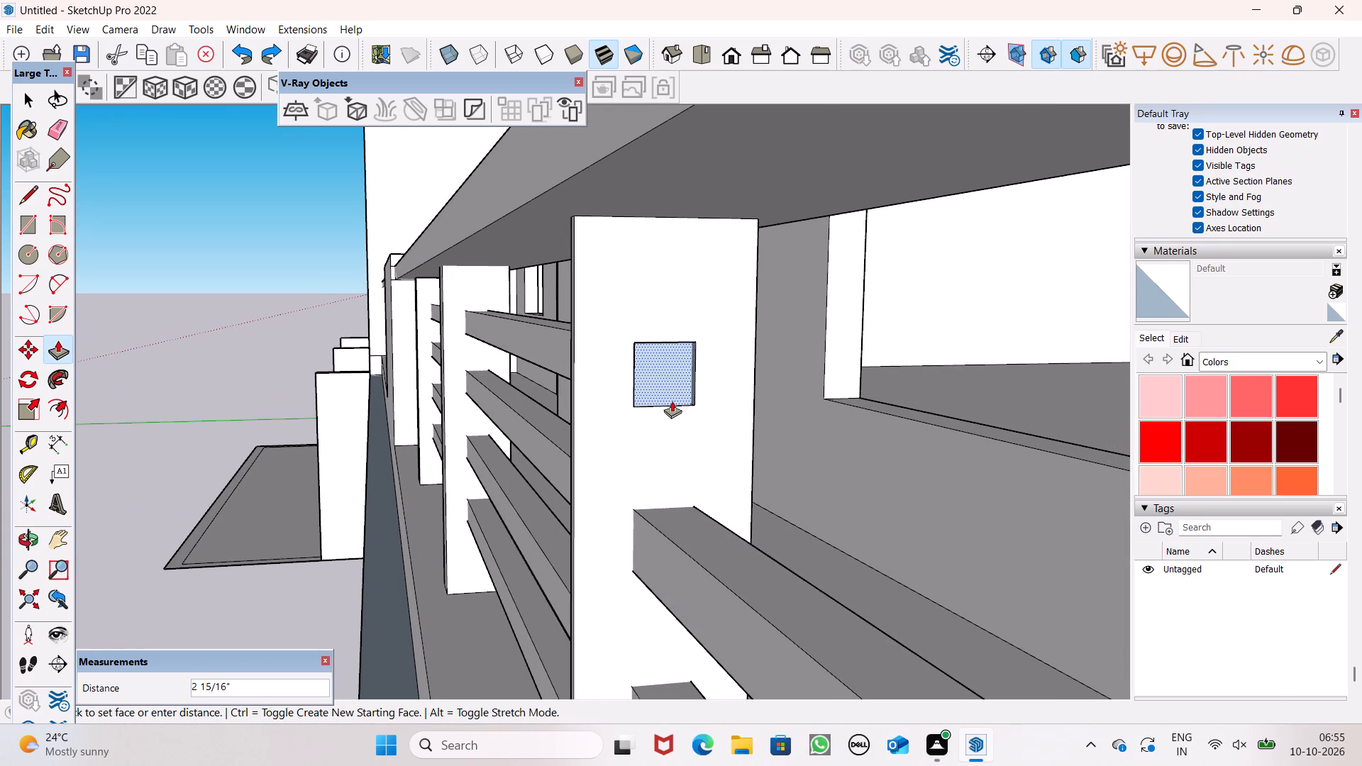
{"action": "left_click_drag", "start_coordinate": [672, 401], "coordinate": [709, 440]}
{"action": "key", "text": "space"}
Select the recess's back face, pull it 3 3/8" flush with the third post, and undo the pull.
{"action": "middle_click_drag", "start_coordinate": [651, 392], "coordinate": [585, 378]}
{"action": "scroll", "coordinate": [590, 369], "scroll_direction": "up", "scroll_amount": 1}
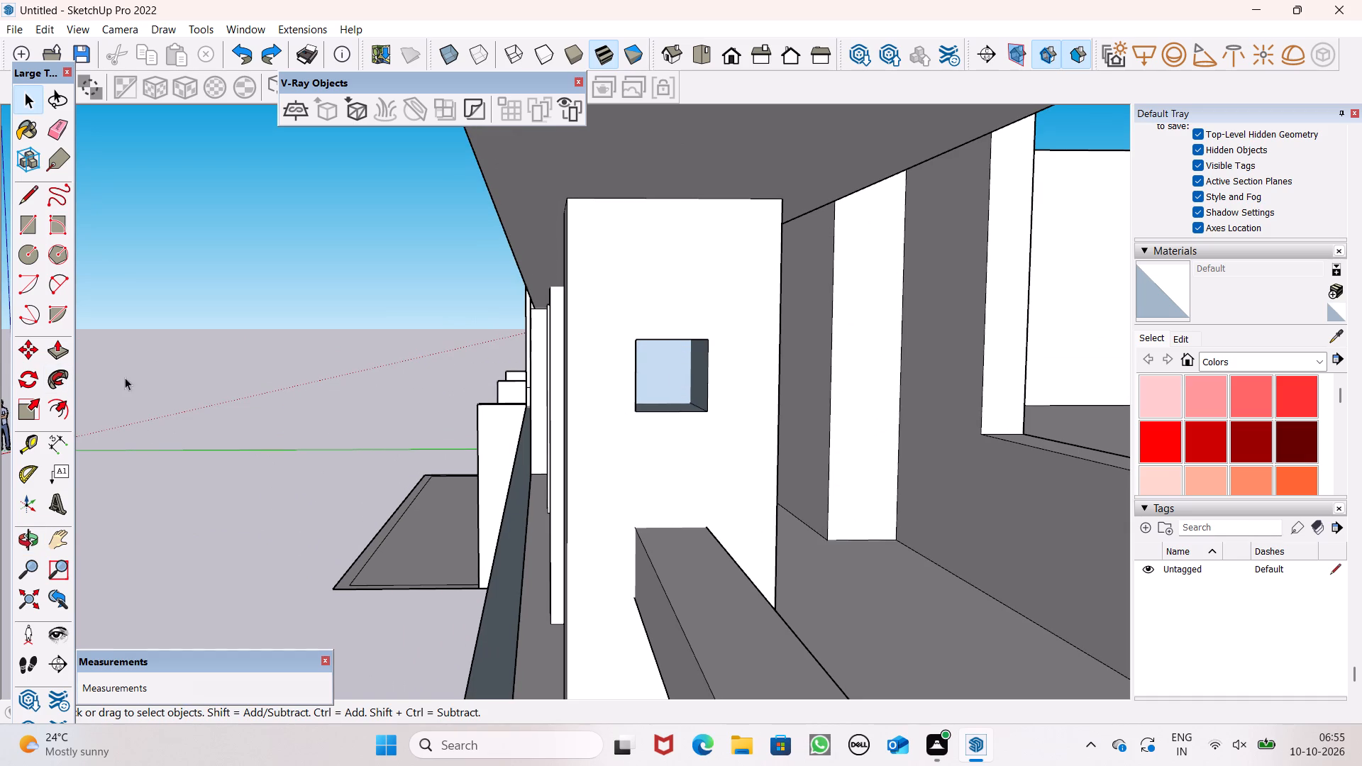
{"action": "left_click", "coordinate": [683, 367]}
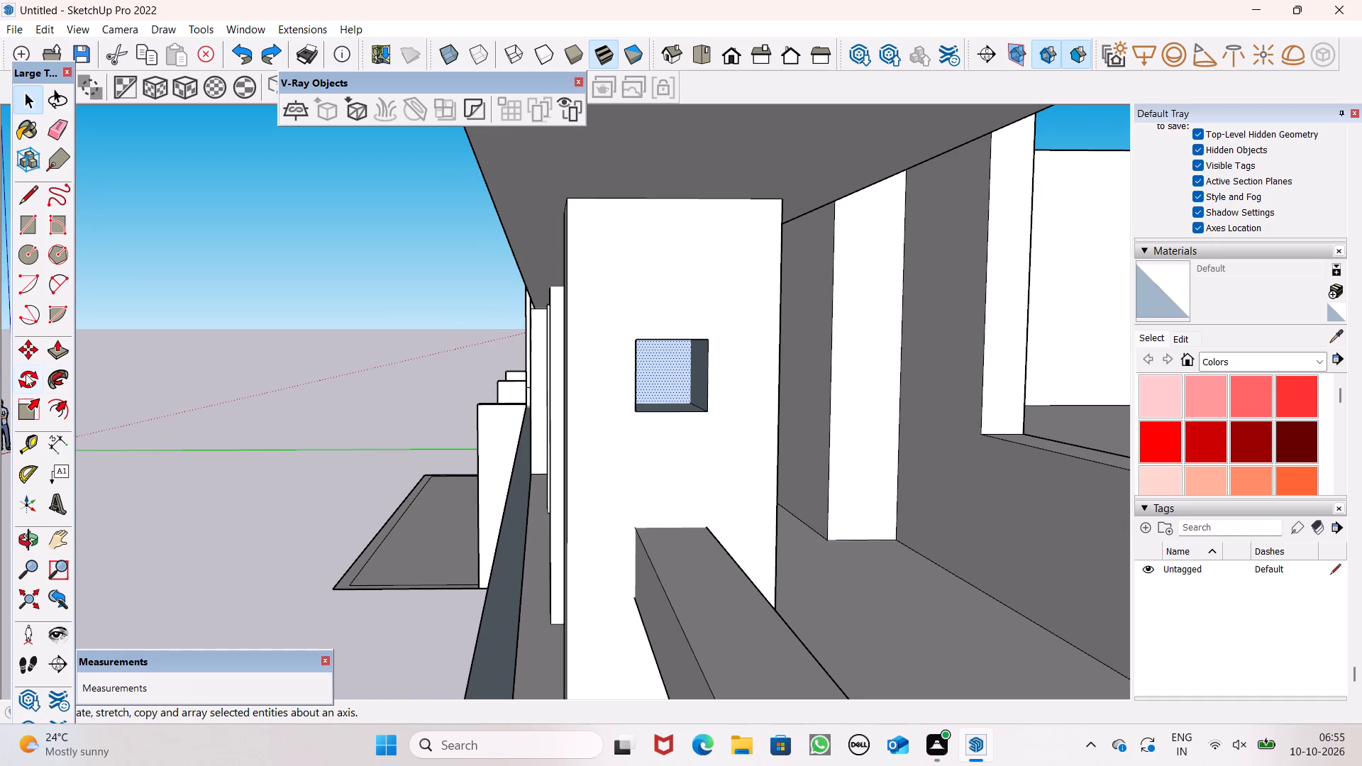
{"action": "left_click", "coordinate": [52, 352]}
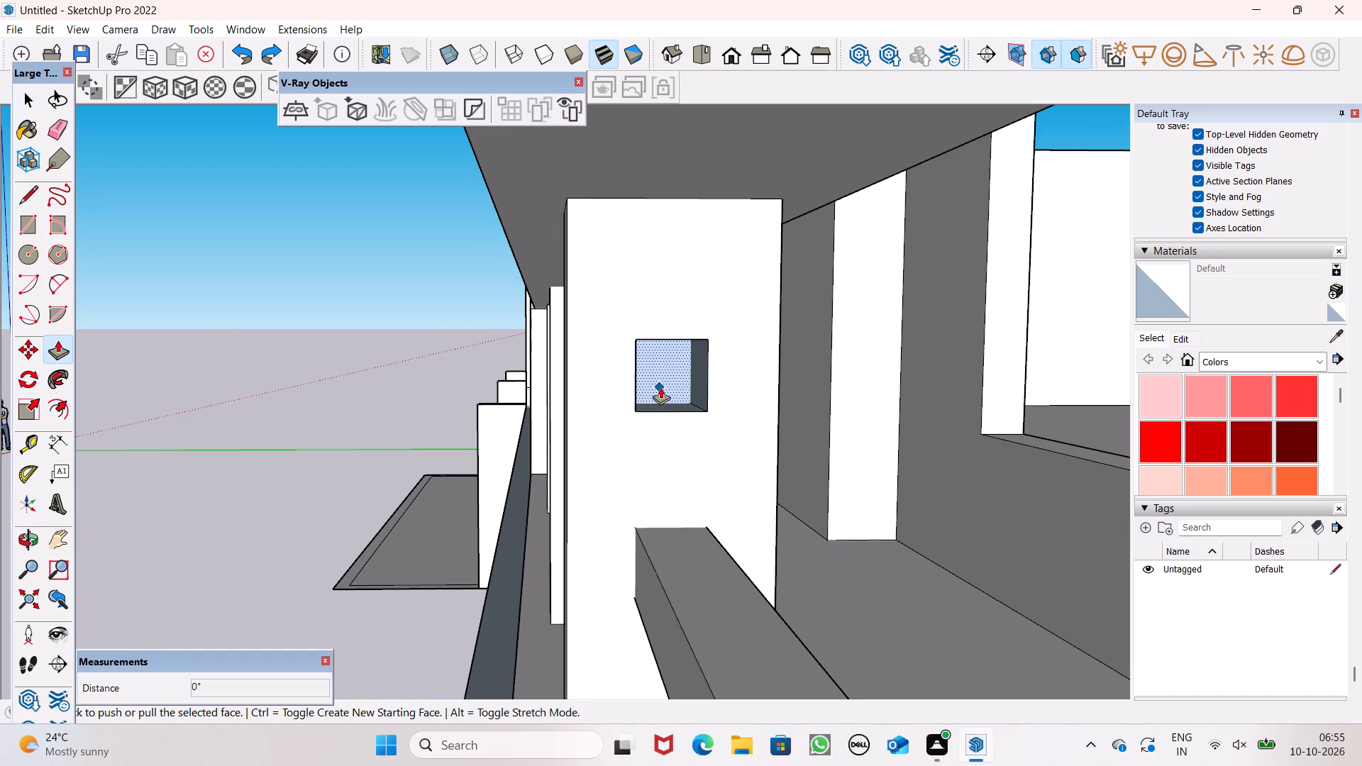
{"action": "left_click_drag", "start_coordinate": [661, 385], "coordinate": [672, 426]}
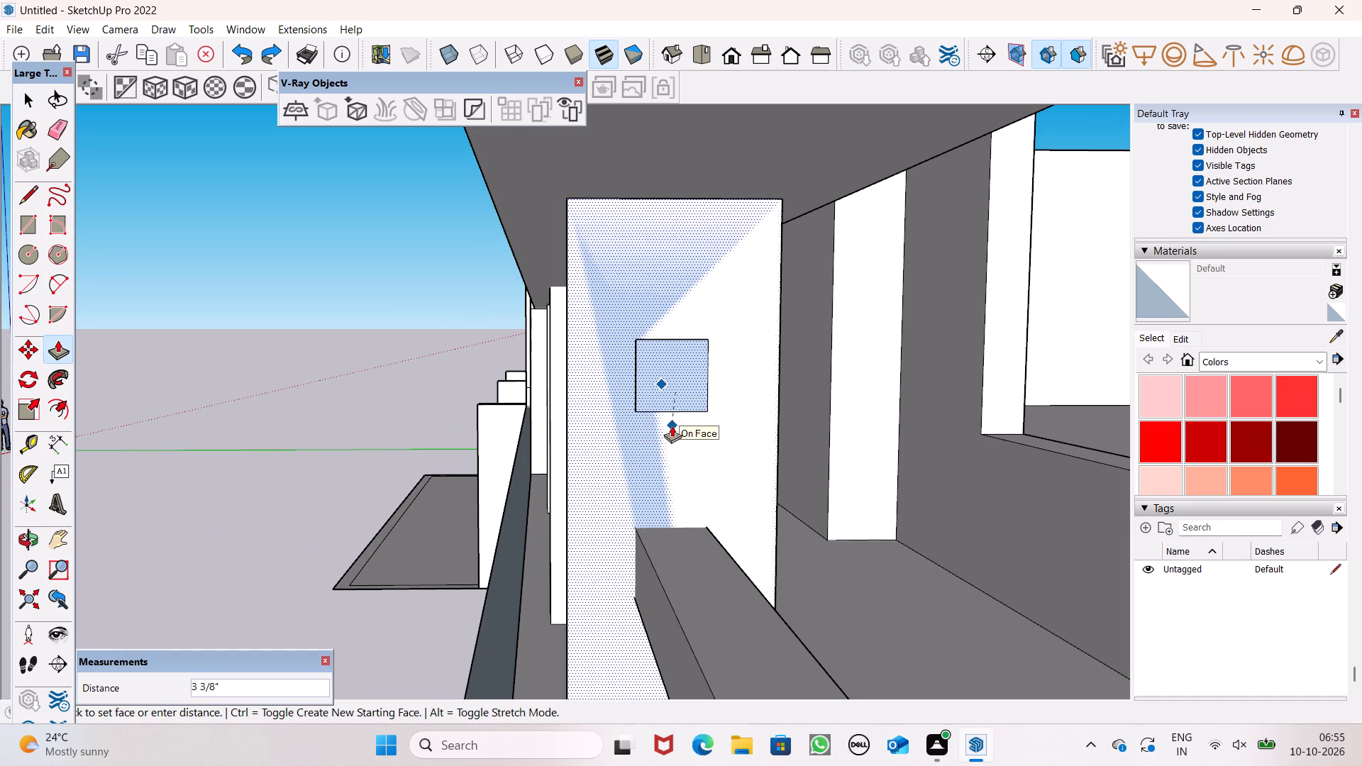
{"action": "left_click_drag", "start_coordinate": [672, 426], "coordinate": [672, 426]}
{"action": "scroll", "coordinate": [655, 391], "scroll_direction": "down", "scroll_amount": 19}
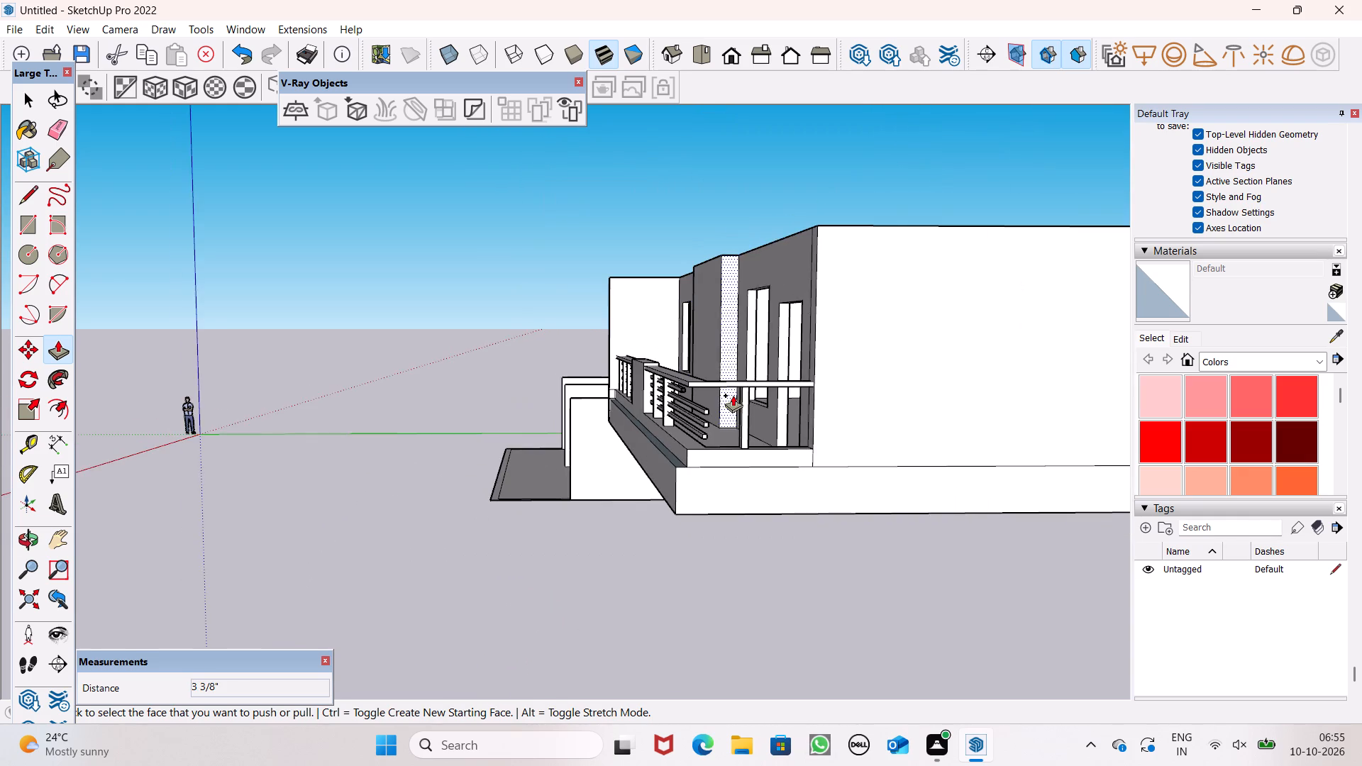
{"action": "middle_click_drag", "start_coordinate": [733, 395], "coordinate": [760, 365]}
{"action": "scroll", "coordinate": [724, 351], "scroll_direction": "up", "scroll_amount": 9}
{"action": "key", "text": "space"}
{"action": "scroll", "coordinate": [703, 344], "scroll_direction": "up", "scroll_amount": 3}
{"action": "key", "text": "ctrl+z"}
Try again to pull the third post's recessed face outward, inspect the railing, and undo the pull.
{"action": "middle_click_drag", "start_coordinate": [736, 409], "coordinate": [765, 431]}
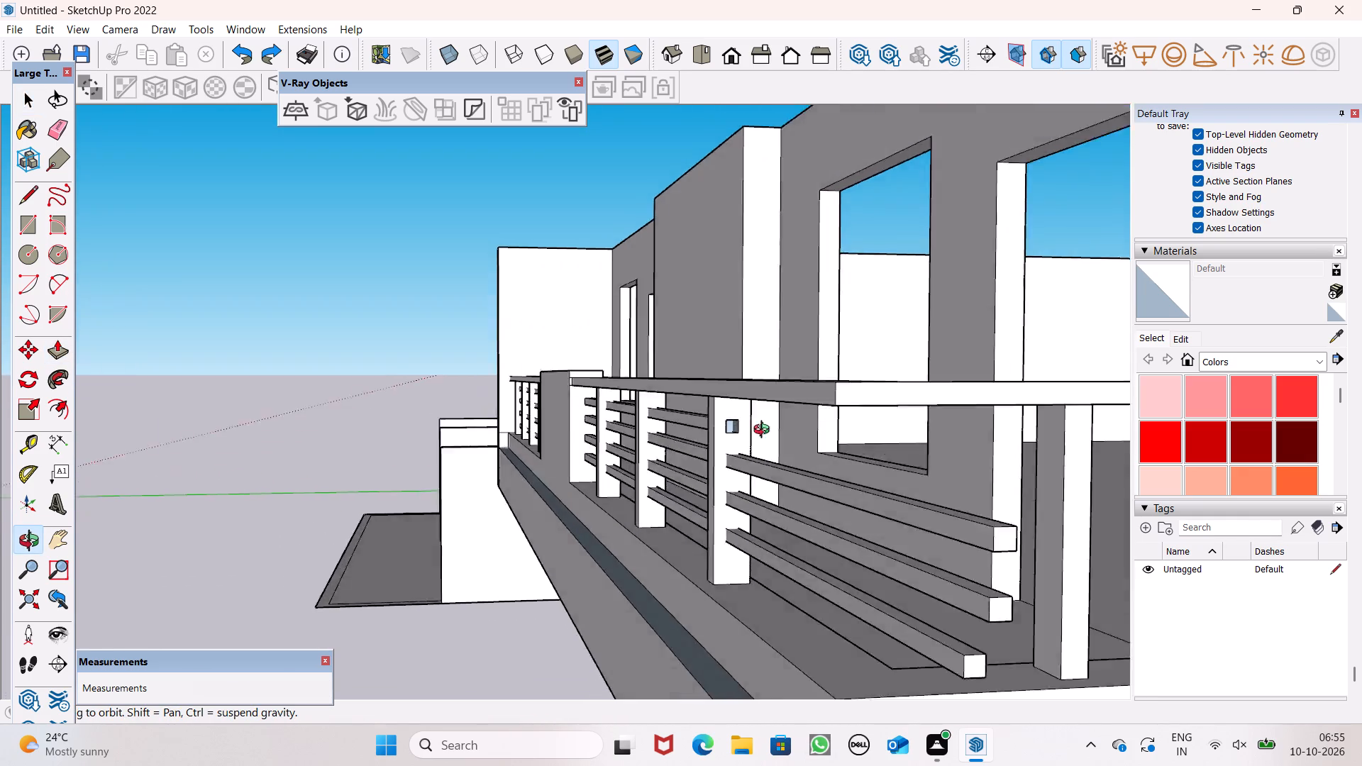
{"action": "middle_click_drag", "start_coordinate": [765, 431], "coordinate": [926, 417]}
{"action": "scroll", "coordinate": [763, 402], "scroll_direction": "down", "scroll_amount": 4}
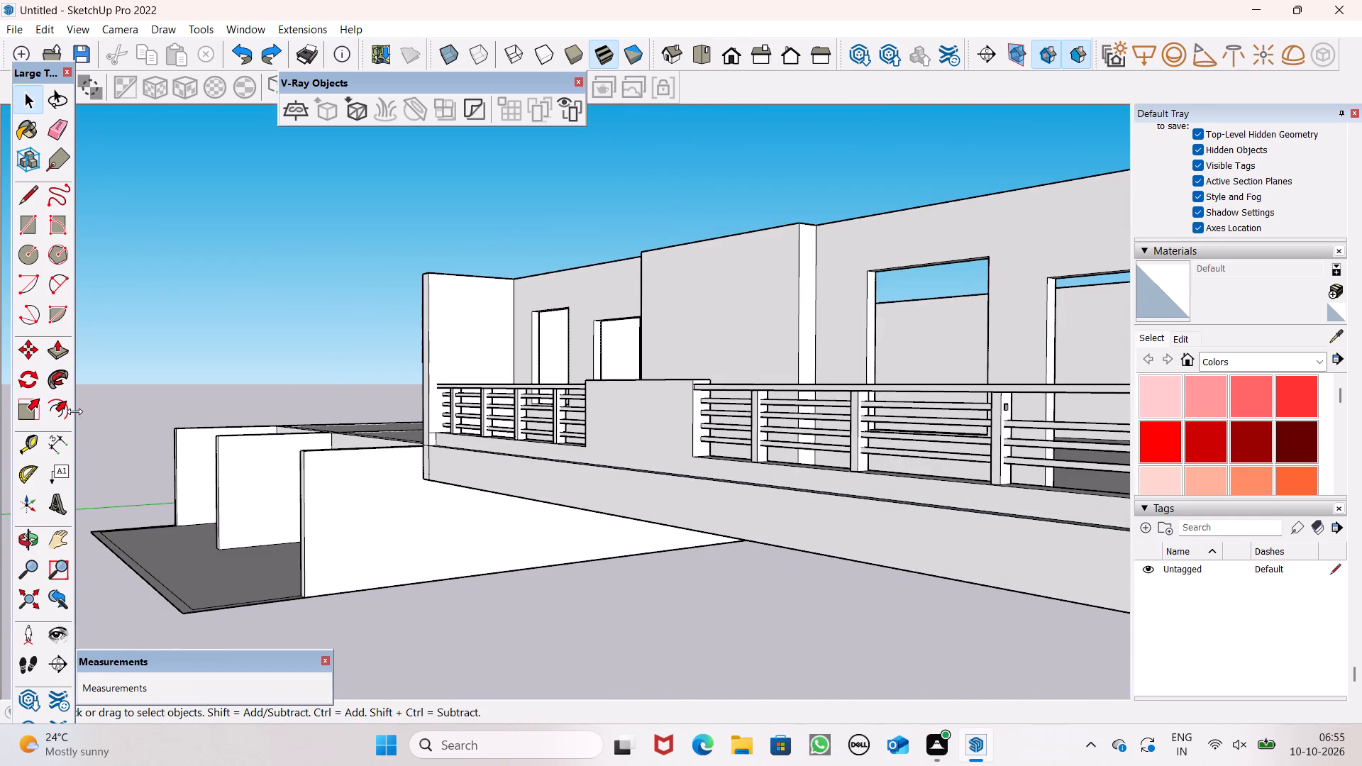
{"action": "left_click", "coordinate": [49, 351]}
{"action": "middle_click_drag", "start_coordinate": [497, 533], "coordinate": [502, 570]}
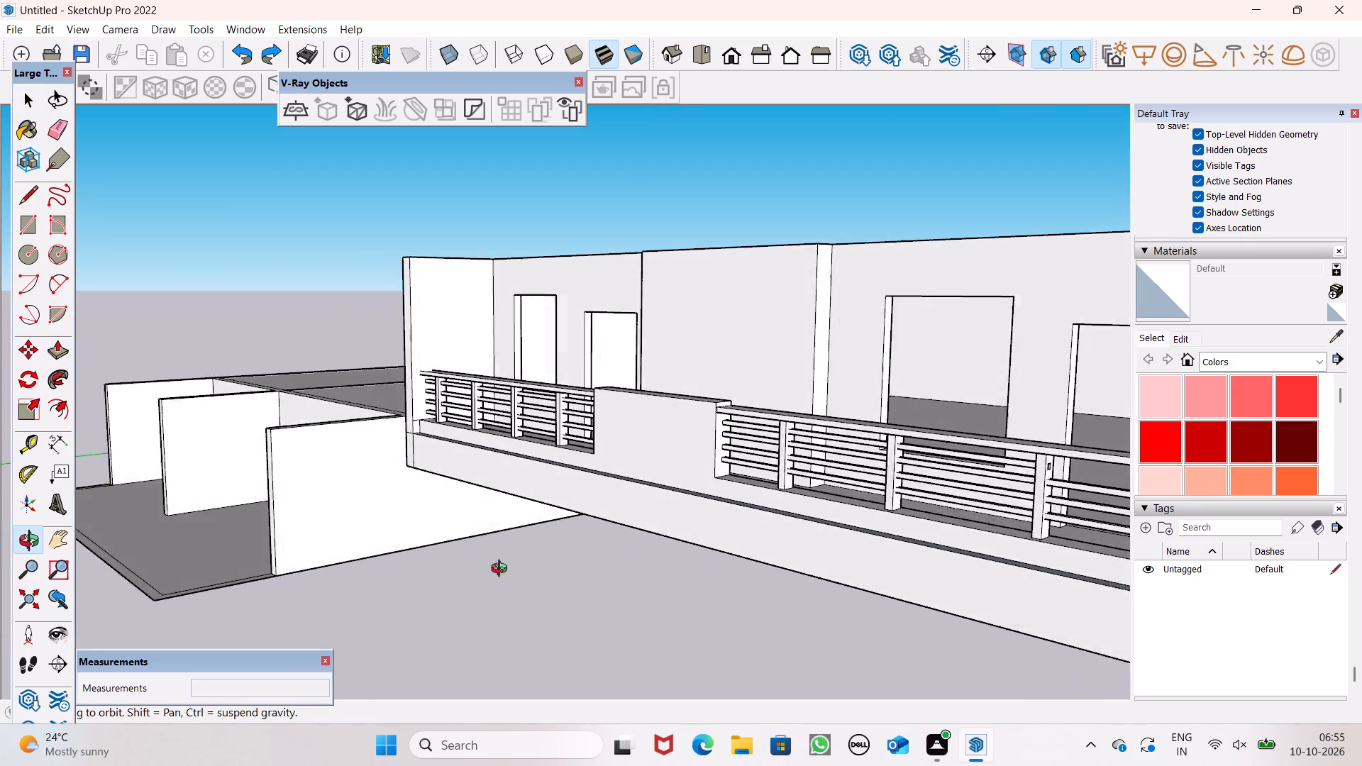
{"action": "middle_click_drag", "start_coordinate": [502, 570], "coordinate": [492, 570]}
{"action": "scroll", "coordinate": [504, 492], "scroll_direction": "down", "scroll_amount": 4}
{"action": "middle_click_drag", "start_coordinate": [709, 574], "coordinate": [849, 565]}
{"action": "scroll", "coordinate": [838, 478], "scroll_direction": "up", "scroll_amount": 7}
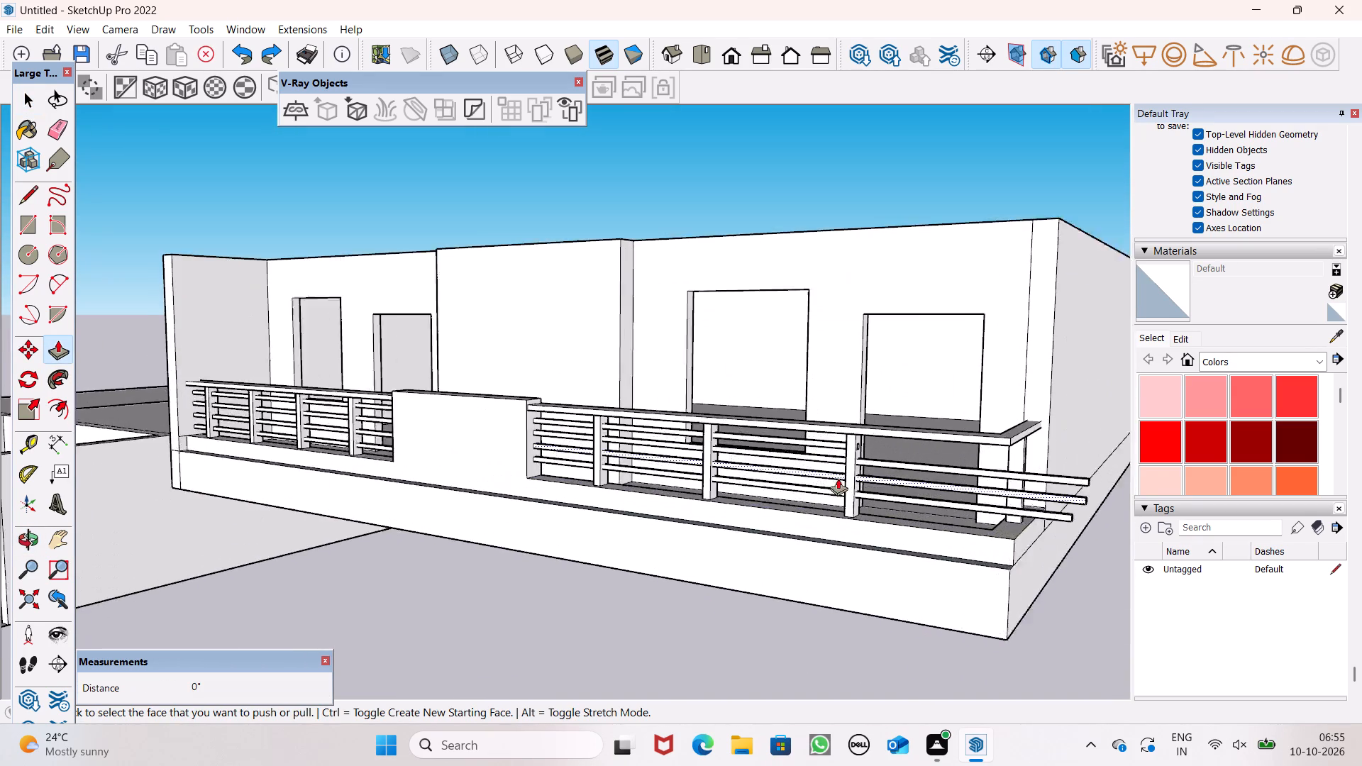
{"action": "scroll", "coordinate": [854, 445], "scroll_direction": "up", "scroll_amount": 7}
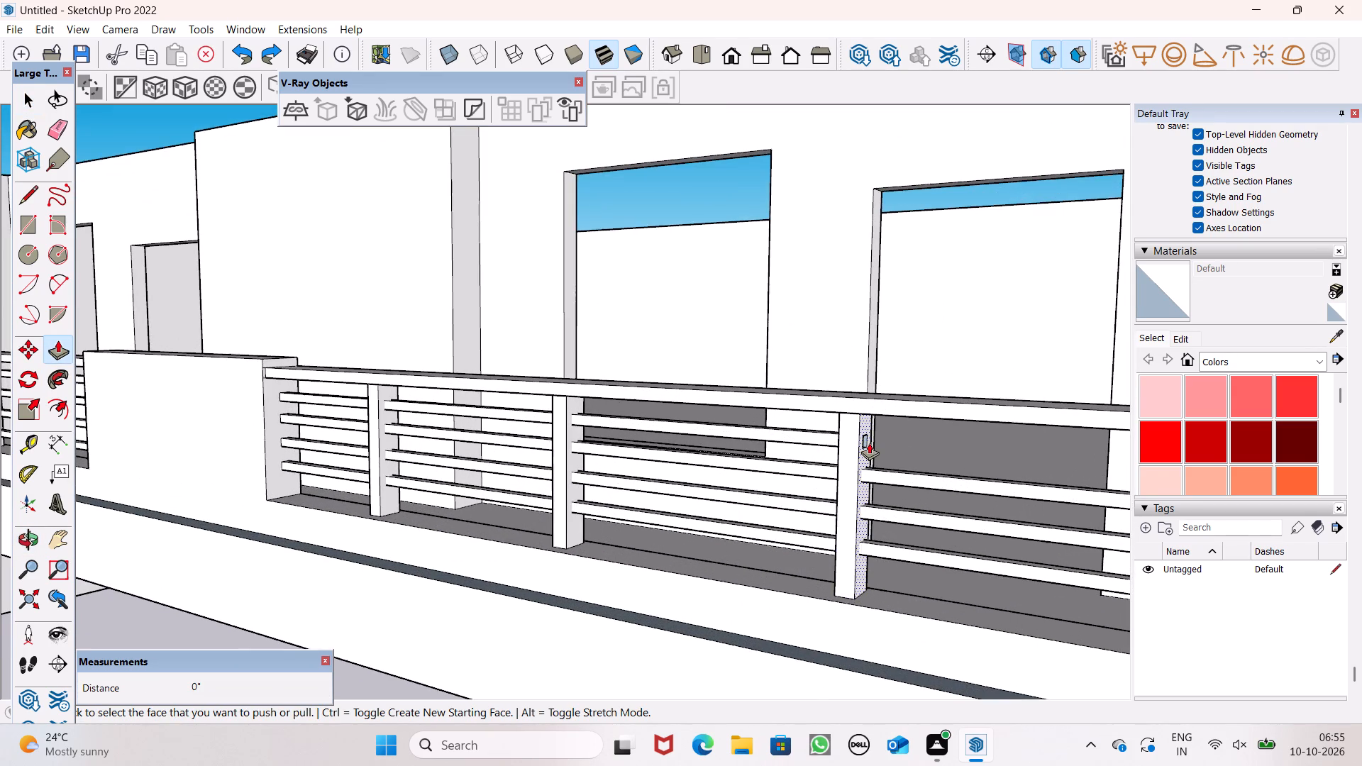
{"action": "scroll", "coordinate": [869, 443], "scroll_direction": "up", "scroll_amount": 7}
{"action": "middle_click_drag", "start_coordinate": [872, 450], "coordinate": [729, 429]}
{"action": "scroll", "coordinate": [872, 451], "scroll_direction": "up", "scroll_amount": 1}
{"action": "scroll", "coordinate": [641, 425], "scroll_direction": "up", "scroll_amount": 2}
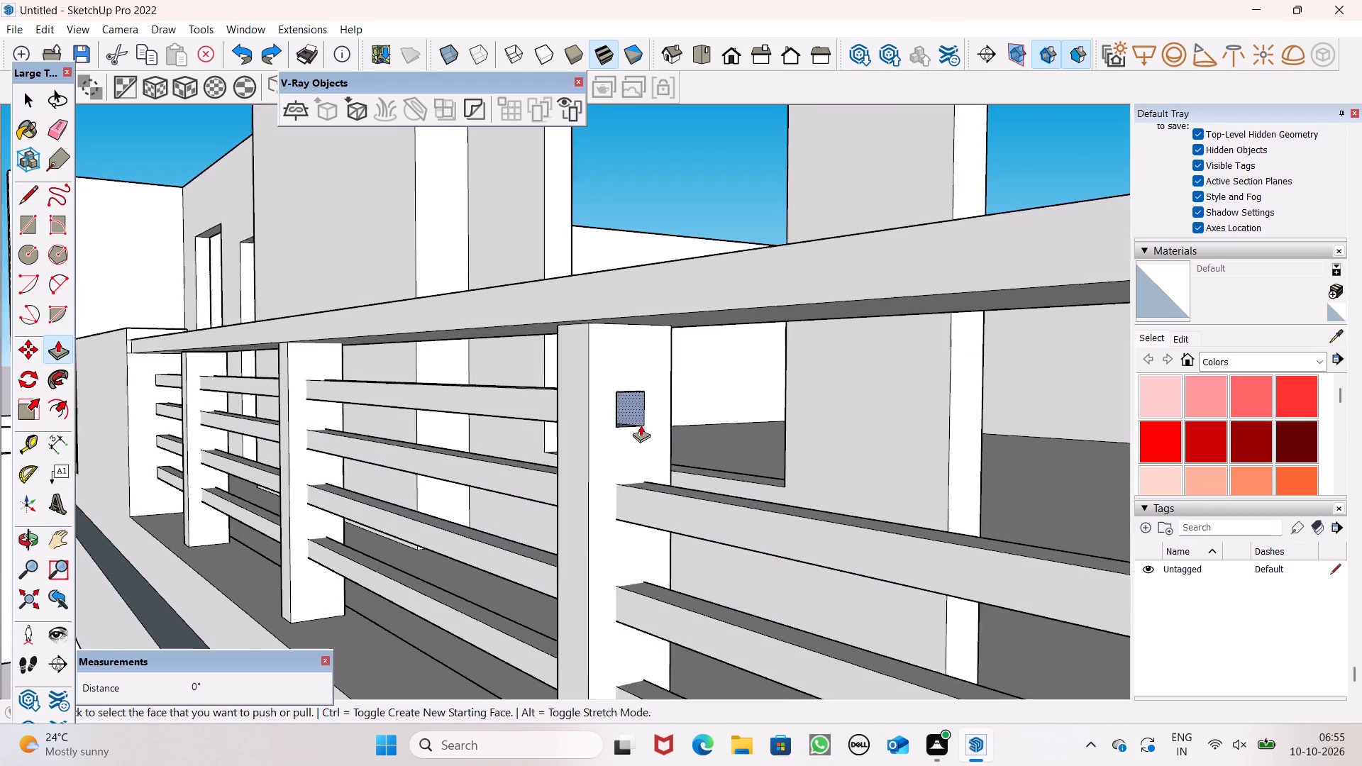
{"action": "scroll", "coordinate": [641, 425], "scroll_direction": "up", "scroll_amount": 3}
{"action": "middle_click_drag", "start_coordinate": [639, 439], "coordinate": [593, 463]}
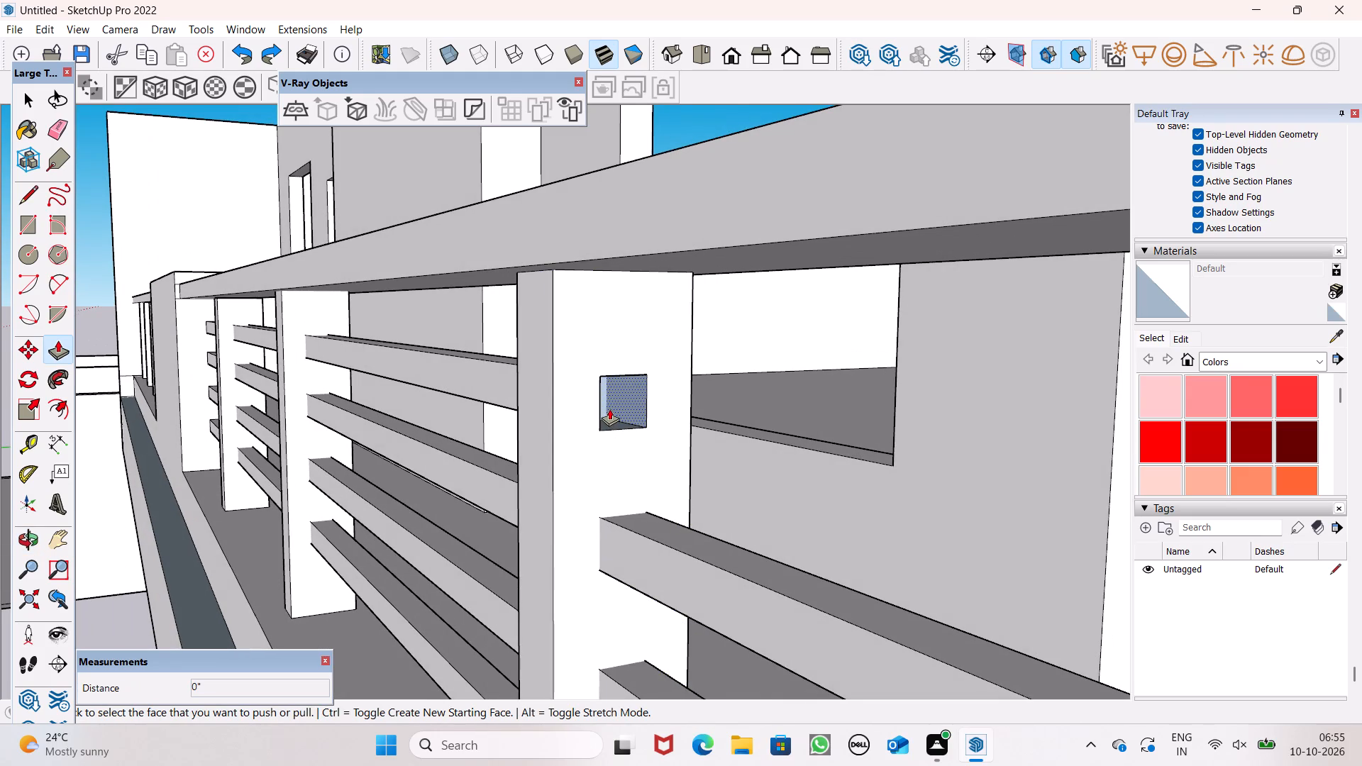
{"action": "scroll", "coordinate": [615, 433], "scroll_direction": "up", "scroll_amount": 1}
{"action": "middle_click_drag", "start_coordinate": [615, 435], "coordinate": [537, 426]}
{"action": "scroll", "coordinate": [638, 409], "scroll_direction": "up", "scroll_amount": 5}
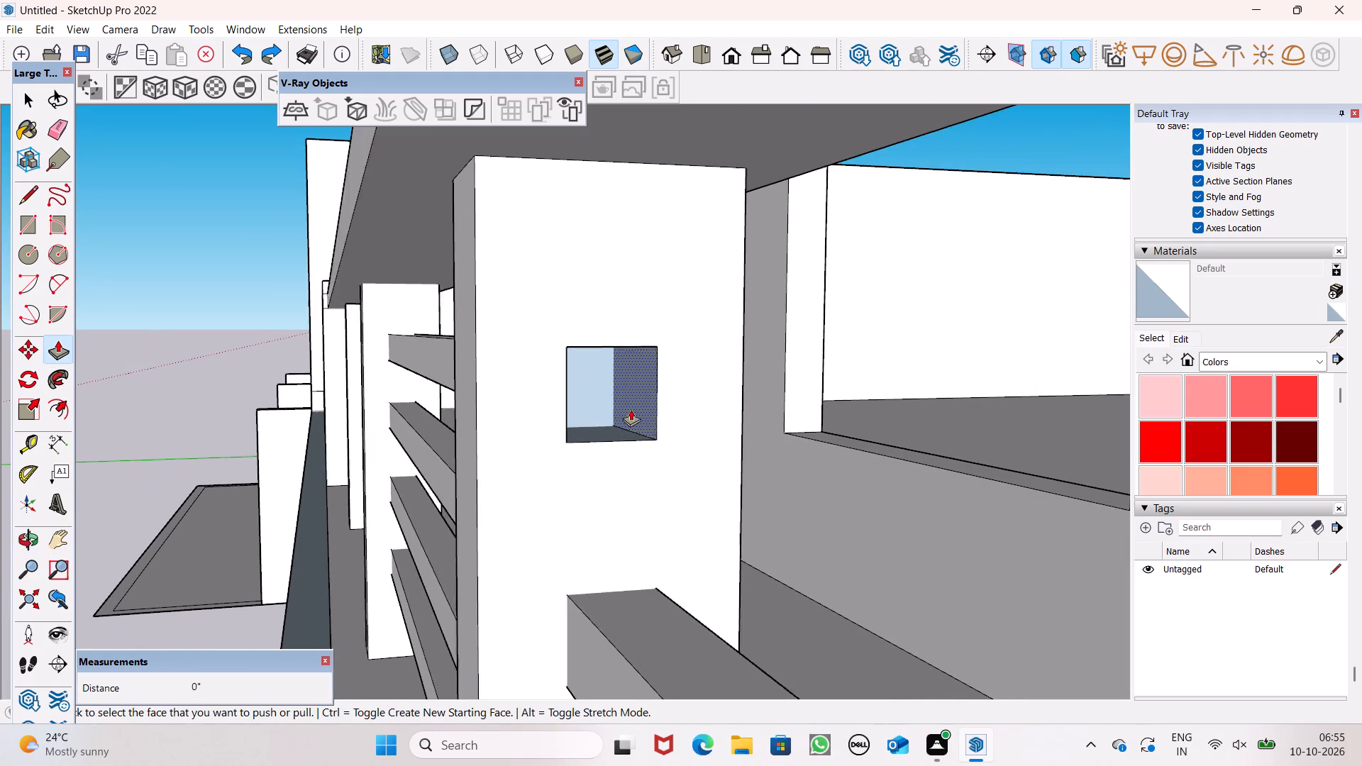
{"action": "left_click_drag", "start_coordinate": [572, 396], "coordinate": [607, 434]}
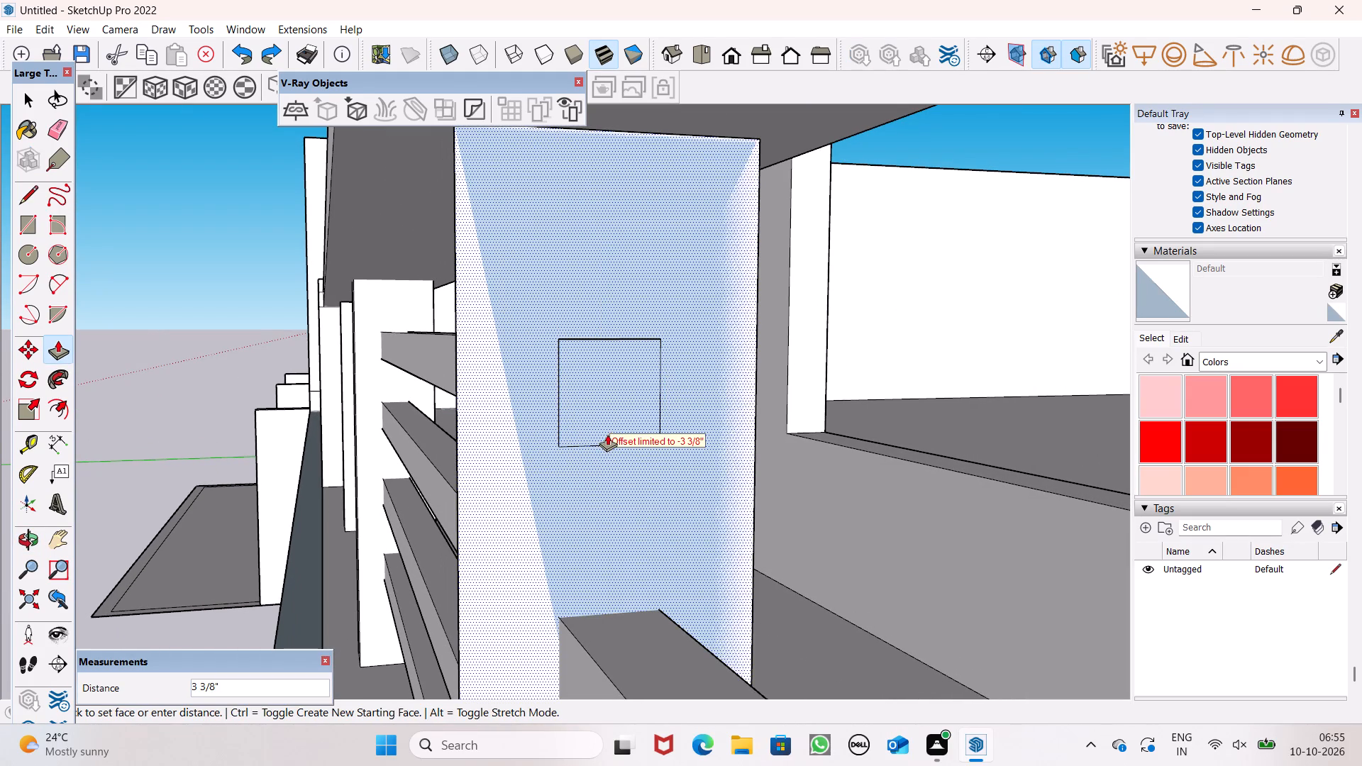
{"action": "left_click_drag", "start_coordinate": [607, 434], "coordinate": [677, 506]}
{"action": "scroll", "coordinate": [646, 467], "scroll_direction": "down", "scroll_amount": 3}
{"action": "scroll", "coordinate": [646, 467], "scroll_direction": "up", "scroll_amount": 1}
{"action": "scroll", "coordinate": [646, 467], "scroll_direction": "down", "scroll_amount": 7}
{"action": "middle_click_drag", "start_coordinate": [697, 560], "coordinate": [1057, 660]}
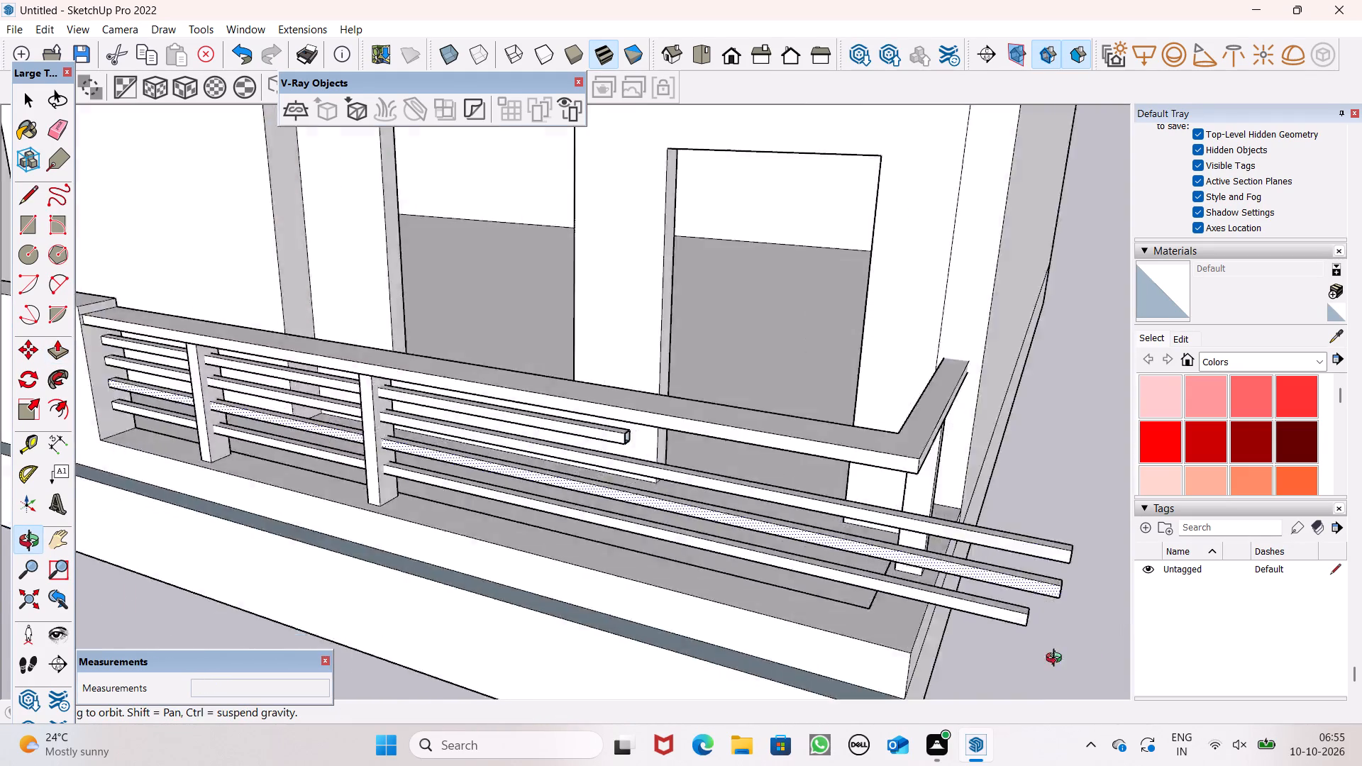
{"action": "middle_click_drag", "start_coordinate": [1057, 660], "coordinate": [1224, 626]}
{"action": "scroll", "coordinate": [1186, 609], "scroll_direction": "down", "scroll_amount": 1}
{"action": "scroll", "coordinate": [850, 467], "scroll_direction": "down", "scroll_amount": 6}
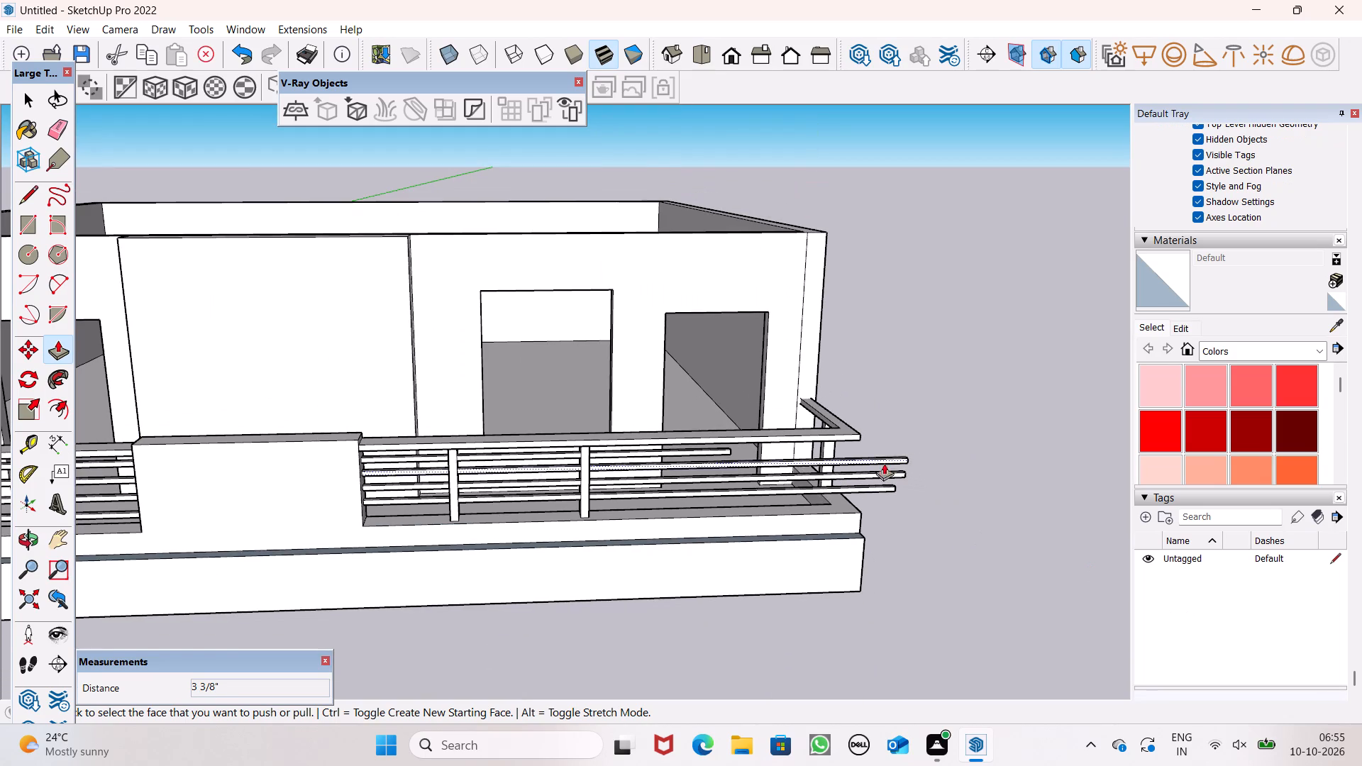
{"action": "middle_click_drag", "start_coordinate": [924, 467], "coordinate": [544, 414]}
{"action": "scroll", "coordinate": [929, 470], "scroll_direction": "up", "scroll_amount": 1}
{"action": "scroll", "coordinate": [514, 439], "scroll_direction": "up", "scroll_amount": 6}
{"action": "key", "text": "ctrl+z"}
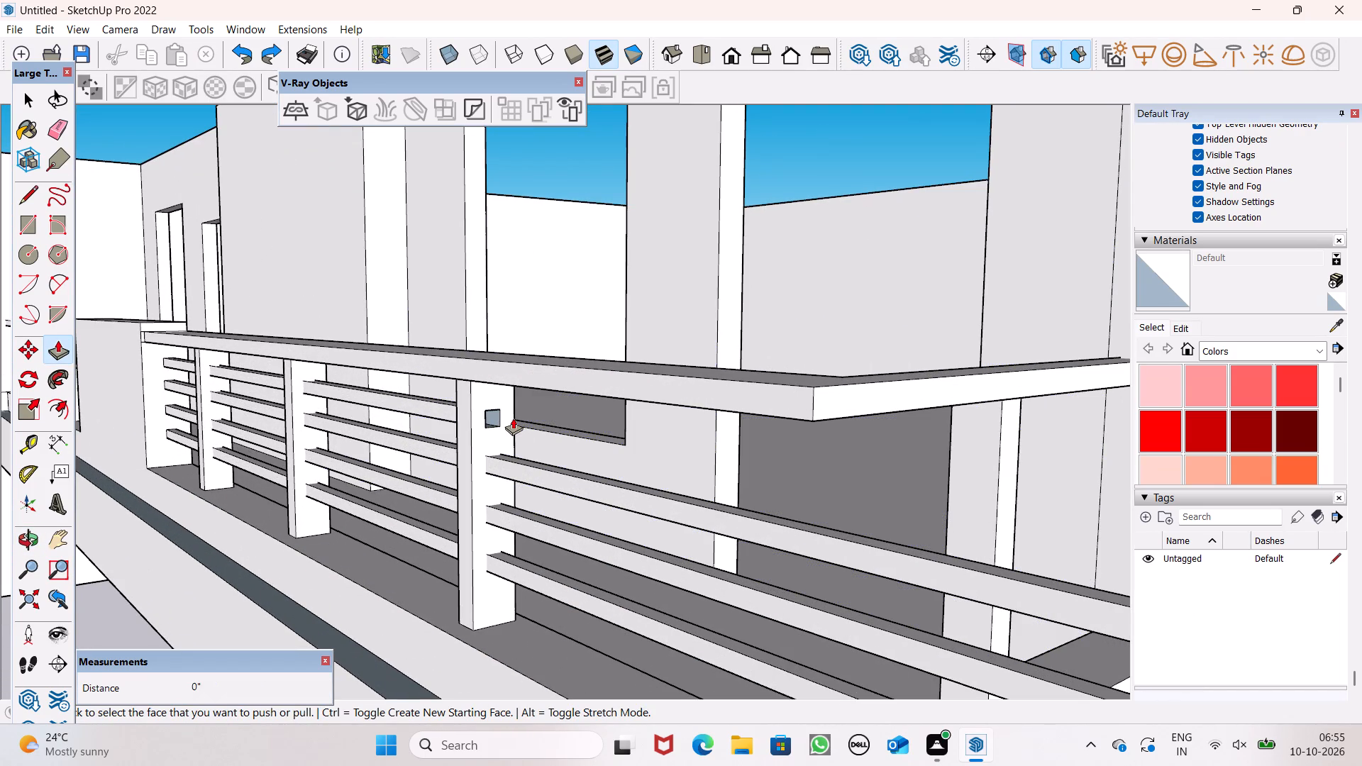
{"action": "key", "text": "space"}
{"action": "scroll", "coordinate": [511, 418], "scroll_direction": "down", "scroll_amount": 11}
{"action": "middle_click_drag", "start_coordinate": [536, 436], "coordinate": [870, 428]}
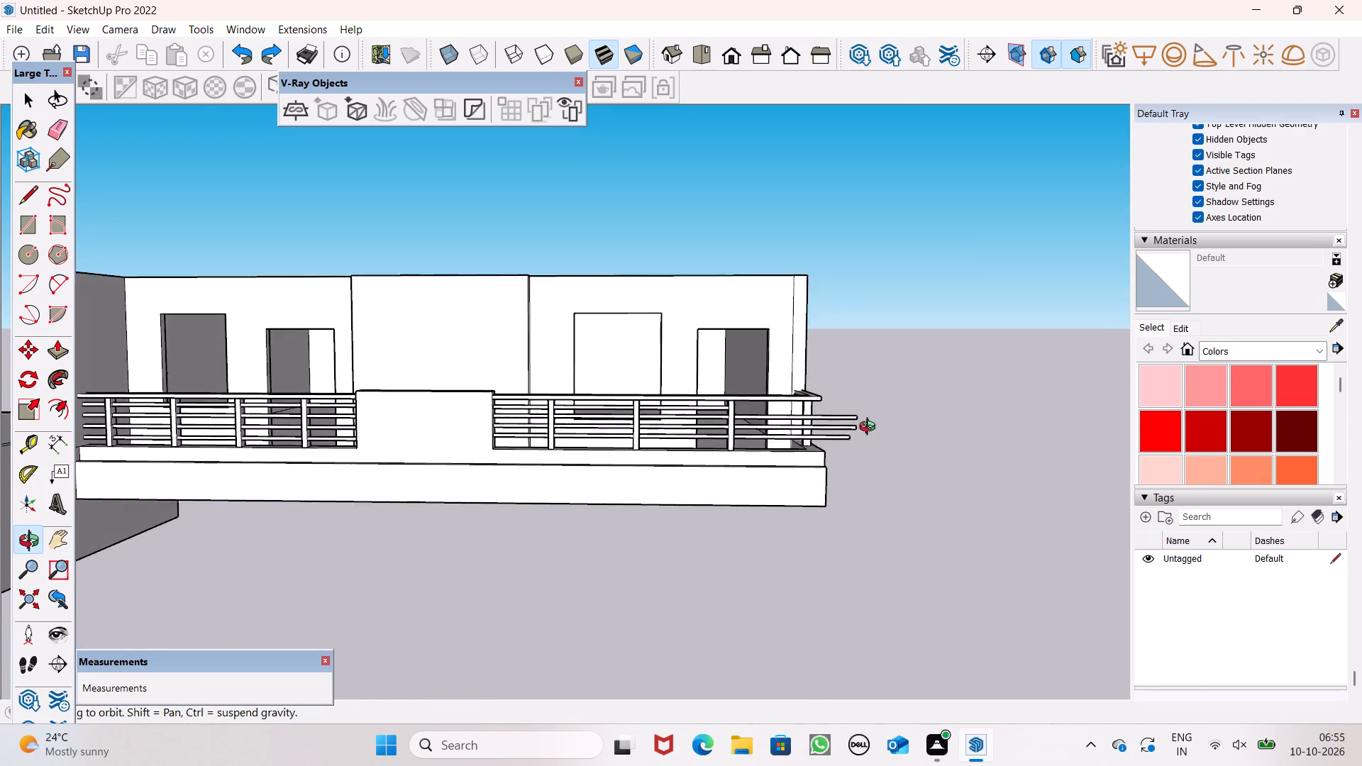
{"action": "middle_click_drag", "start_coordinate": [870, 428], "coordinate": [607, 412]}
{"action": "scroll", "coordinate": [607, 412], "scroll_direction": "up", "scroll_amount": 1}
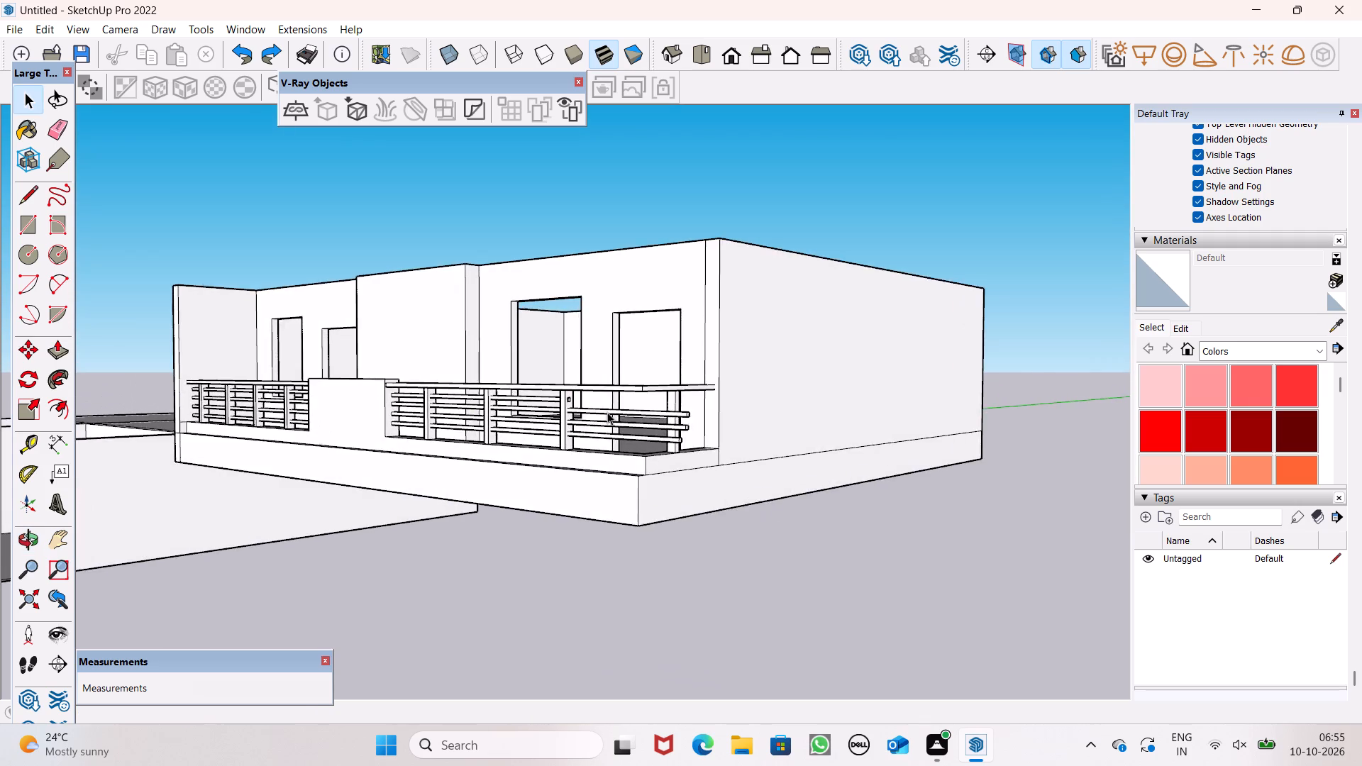
Start the Rectangle tool for drawing the missing top horizontal rail's profile near the balcony railing's third post.
{"action": "scroll", "coordinate": [588, 392], "scroll_direction": "up", "scroll_amount": 6}
{"action": "scroll", "coordinate": [511, 389], "scroll_direction": "up", "scroll_amount": 7}
{"action": "scroll", "coordinate": [255, 419], "scroll_direction": "down", "scroll_amount": 6}
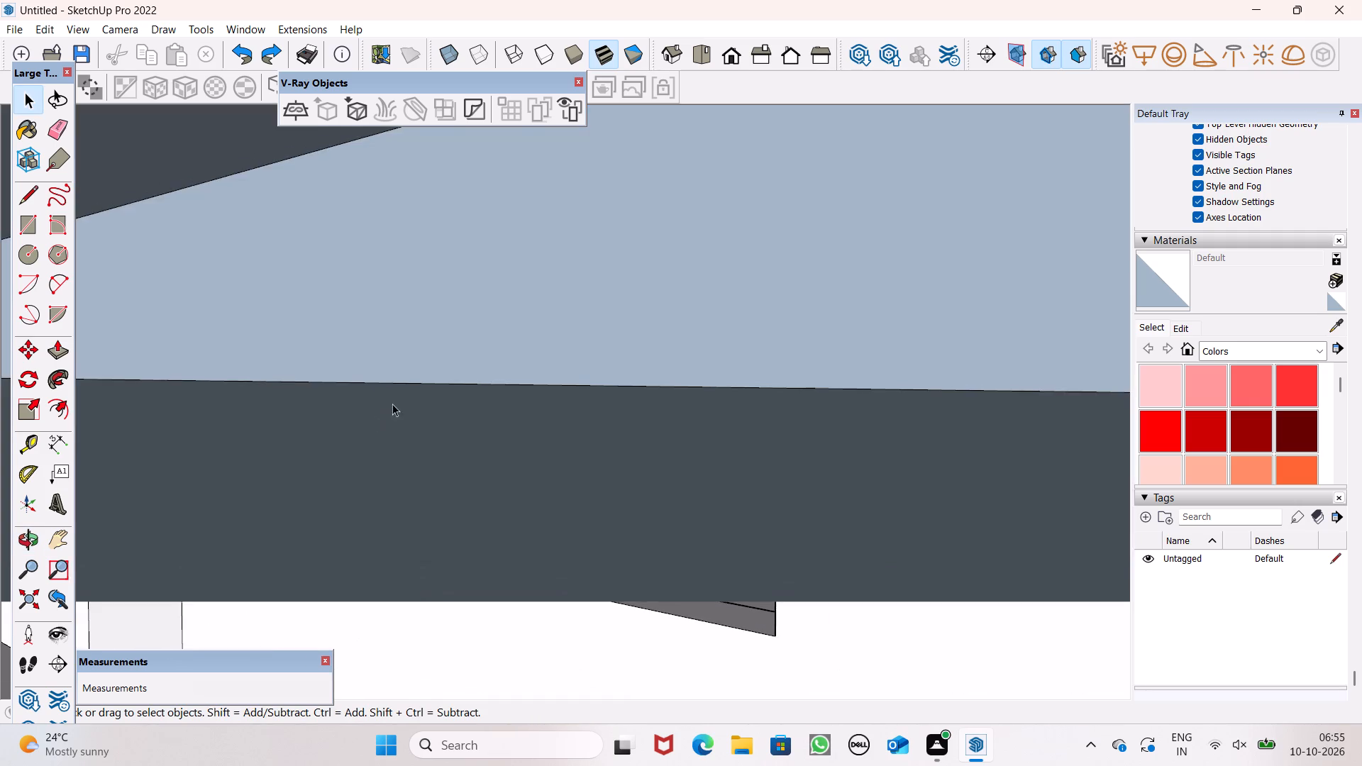
{"action": "scroll", "coordinate": [392, 404], "scroll_direction": "down", "scroll_amount": 5}
{"action": "scroll", "coordinate": [493, 385], "scroll_direction": "down", "scroll_amount": 7}
{"action": "scroll", "coordinate": [547, 347], "scroll_direction": "down", "scroll_amount": 18}
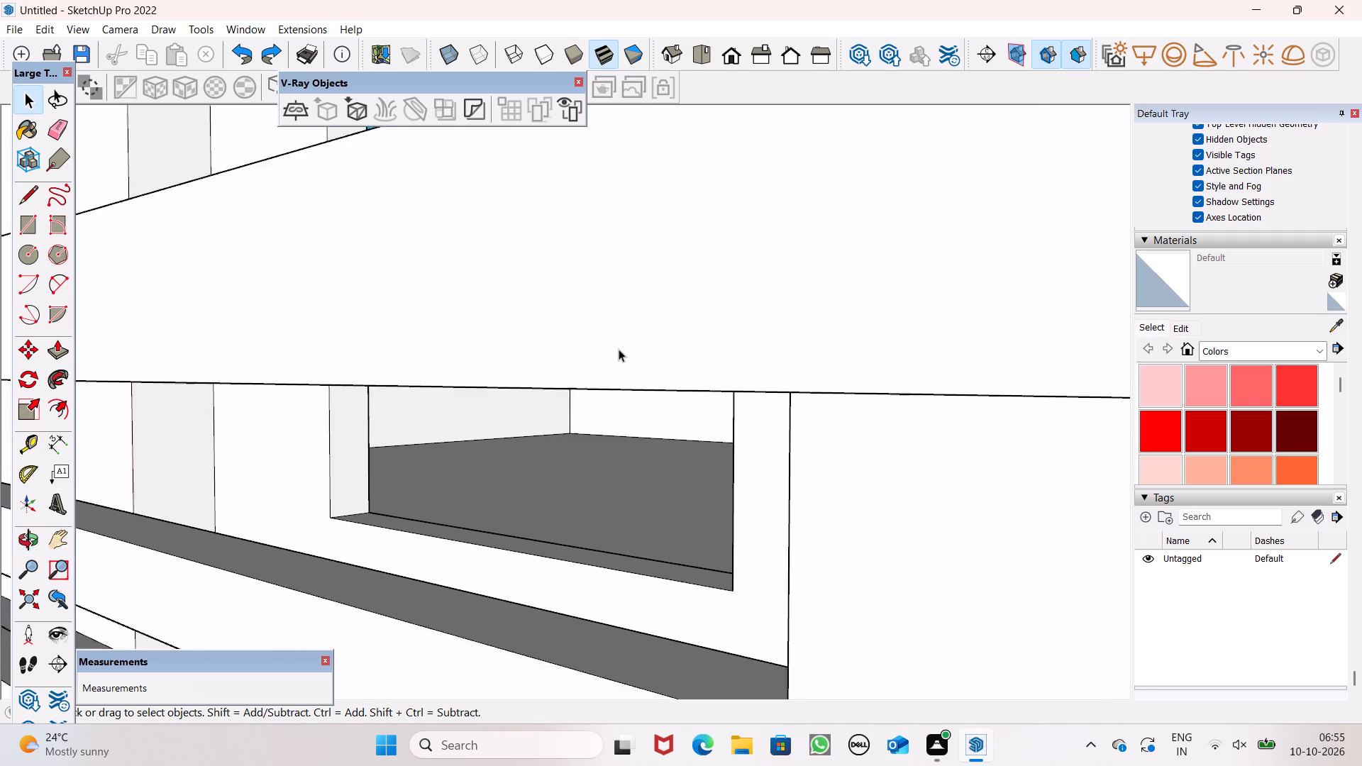
{"action": "scroll", "coordinate": [619, 349], "scroll_direction": "down", "scroll_amount": 17}
{"action": "scroll", "coordinate": [685, 353], "scroll_direction": "down", "scroll_amount": 7}
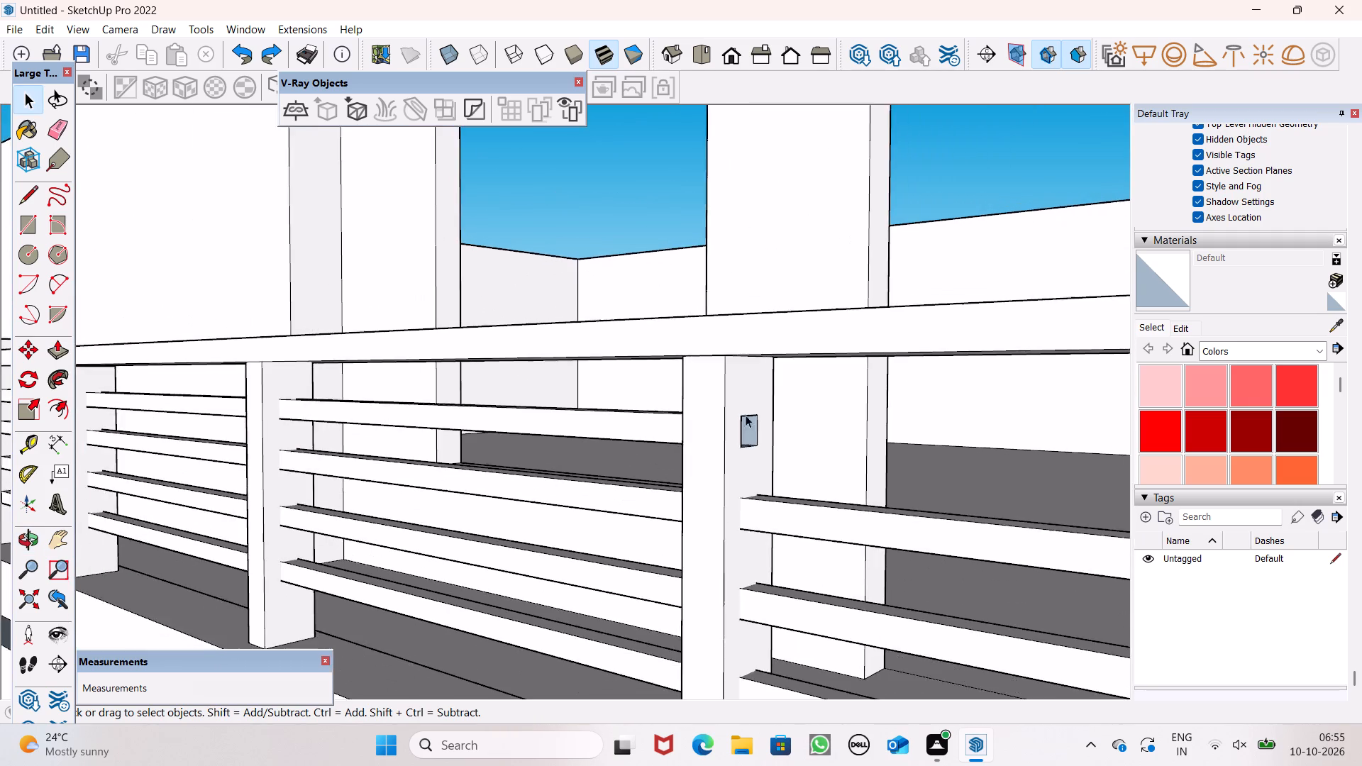
{"action": "middle_click_drag", "start_coordinate": [760, 422], "coordinate": [1106, 399]}
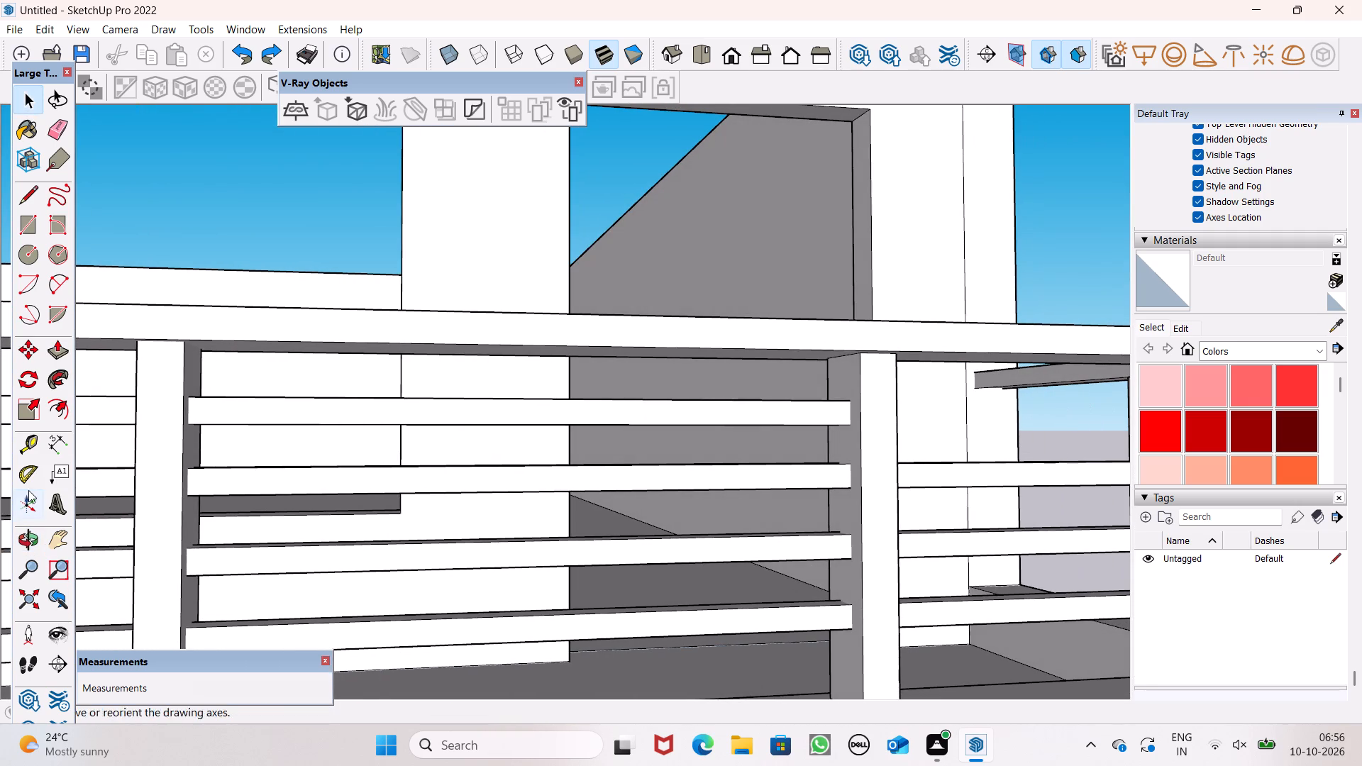
{"action": "left_click", "coordinate": [28, 218]}
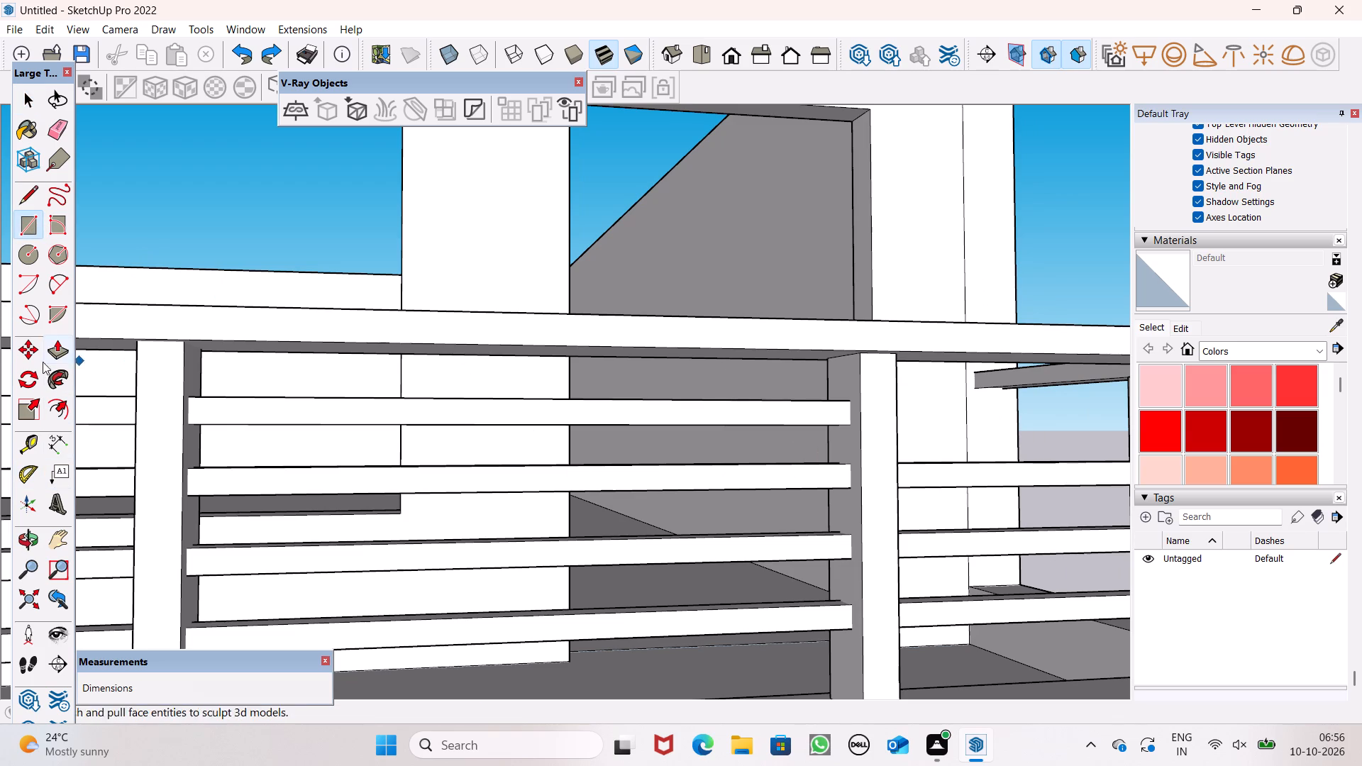
{"action": "scroll", "coordinate": [286, 367], "scroll_direction": "down", "scroll_amount": 3}
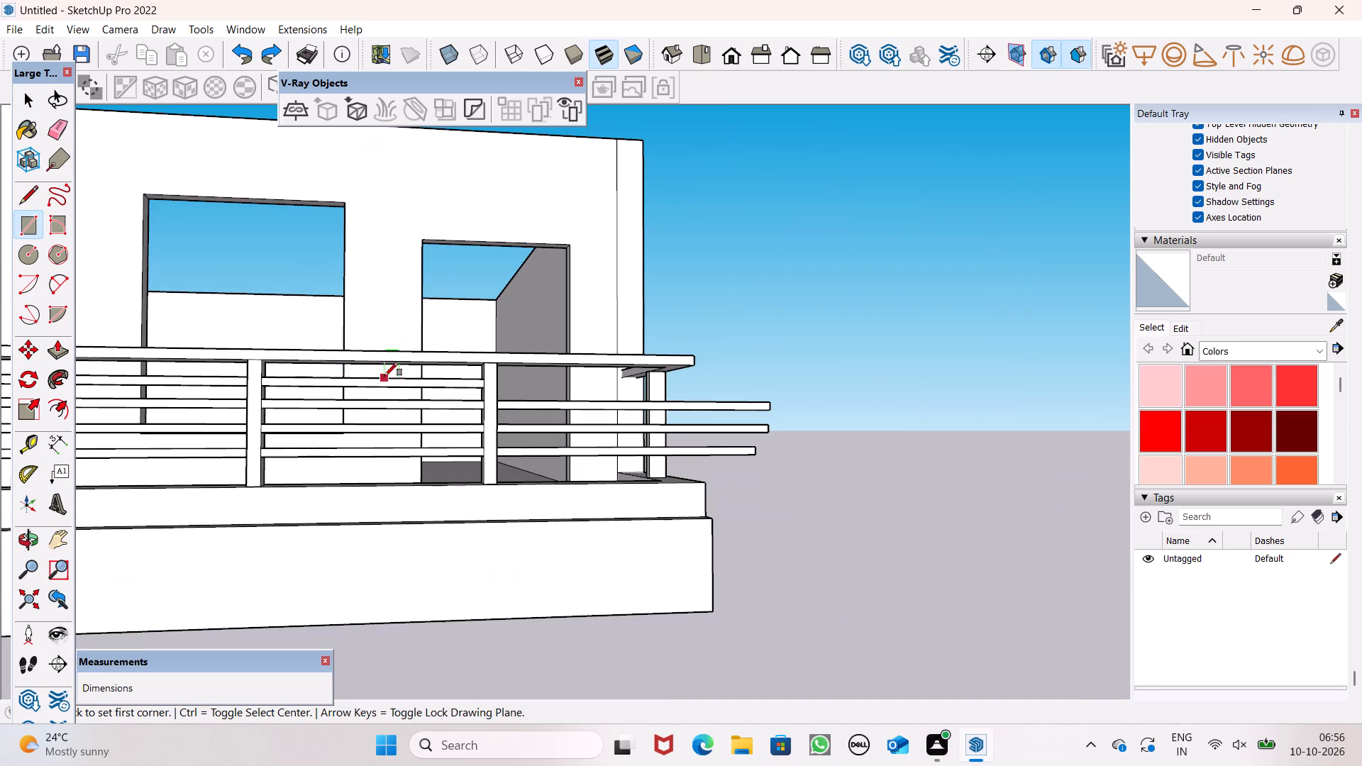
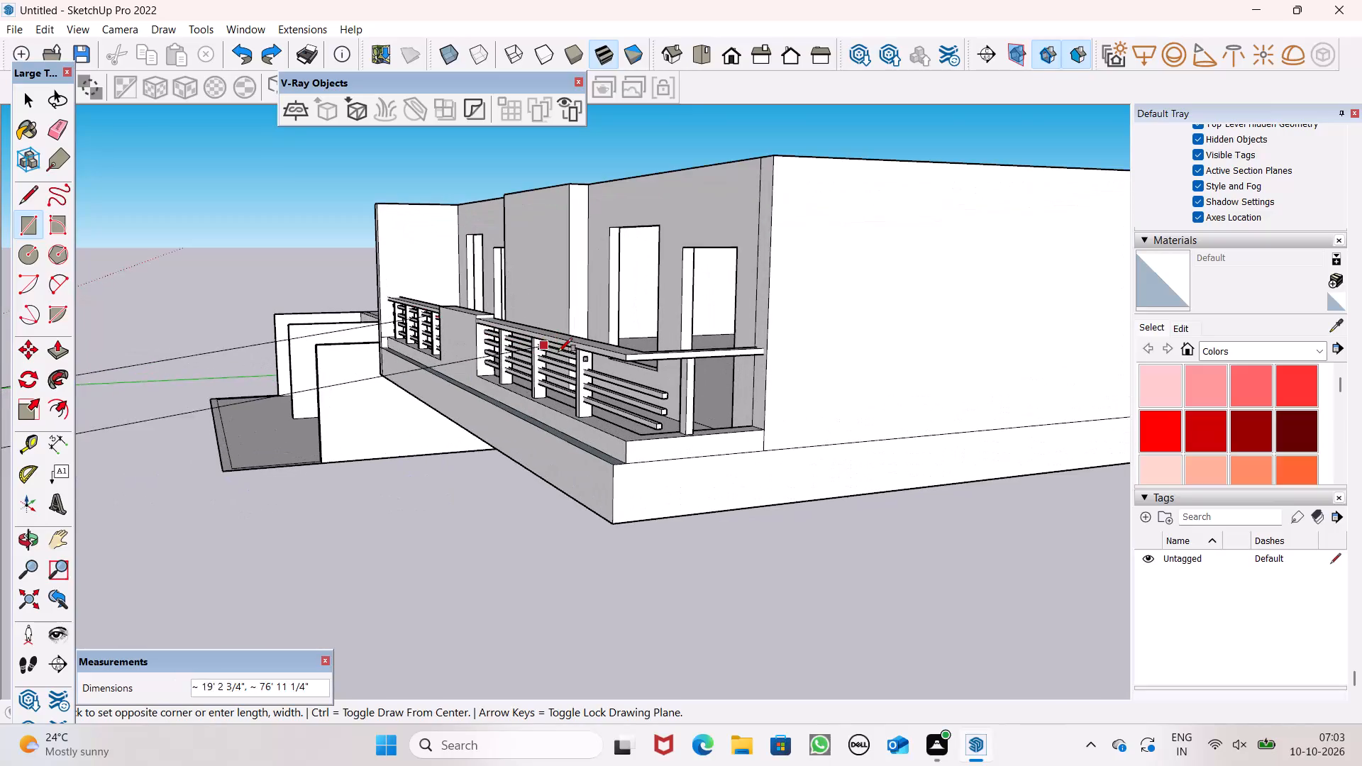
Leave the Rectangle tool and undo the recent extensions of the horizontal rails toward the second section's corner.
{"action": "key", "text": "space"}
{"action": "scroll", "coordinate": [477, 447], "scroll_direction": "down", "scroll_amount": 4}
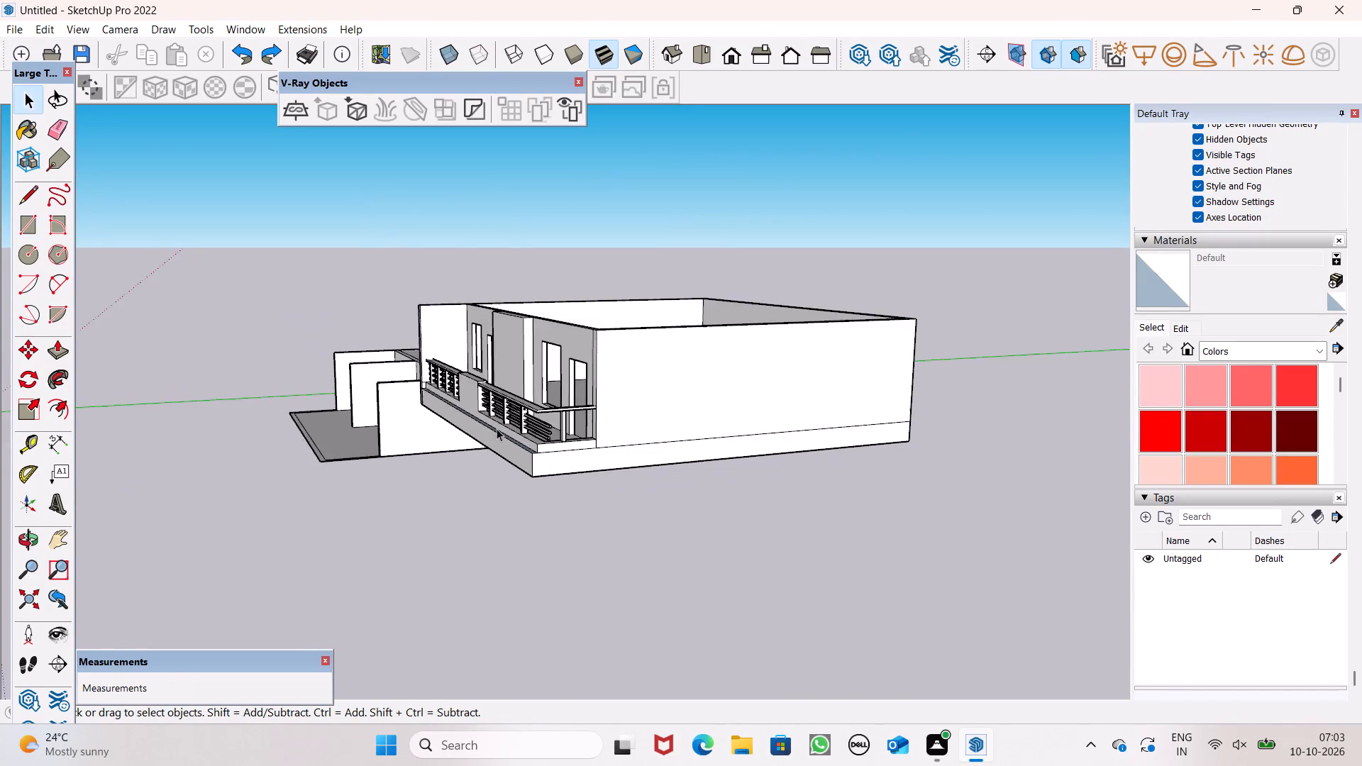
{"action": "scroll", "coordinate": [497, 428], "scroll_direction": "down", "scroll_amount": 1}
{"action": "middle_click_drag", "start_coordinate": [546, 427], "coordinate": [880, 405]}
{"action": "scroll", "coordinate": [220, 381], "scroll_direction": "up", "scroll_amount": 4}
{"action": "scroll", "coordinate": [613, 416], "scroll_direction": "down", "scroll_amount": 2}
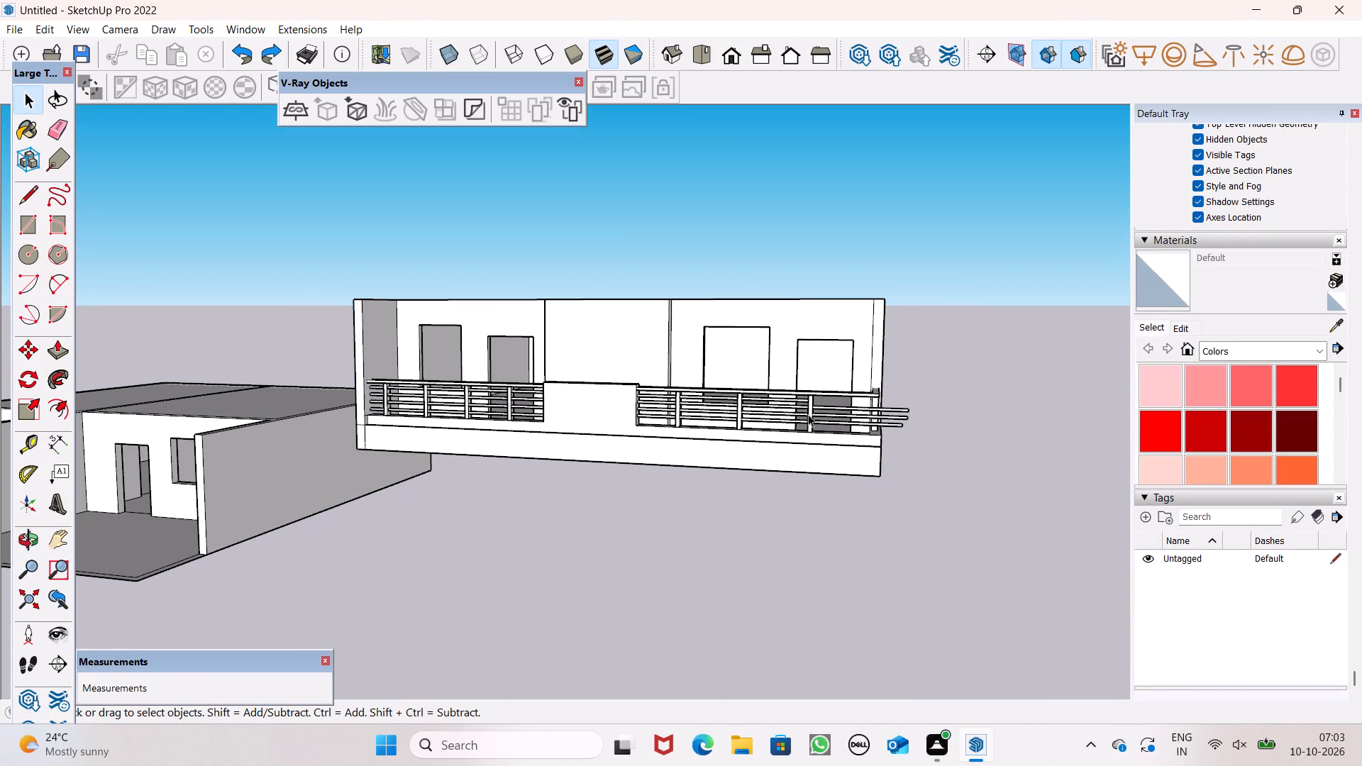
{"action": "key", "text": "ctrl+z"}
{"action": "key", "text": "ctrl+z"}
{"action": "key", "text": "ctrl+z"}
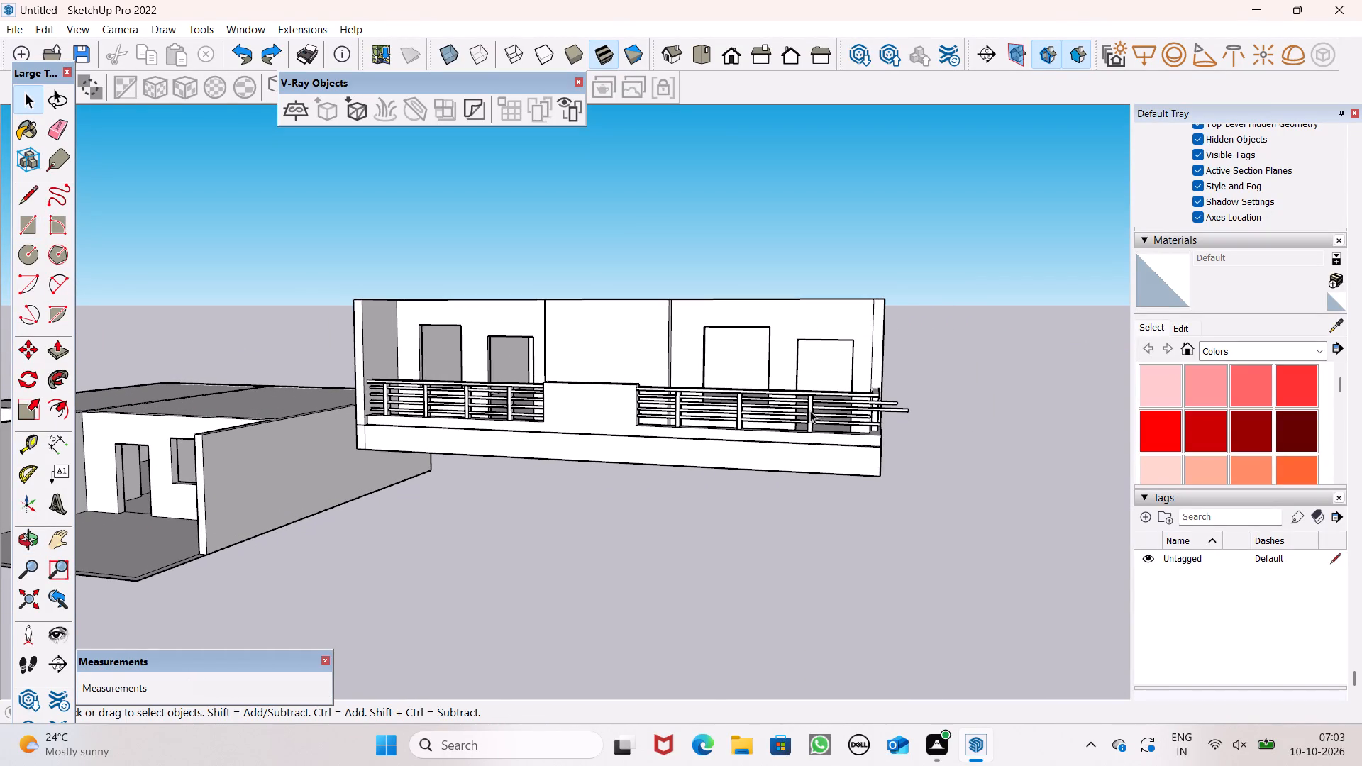
{"action": "key", "text": "ctrl+z"}
{"action": "key", "text": "ctrl+z"}
{"action": "key", "text": "ctrl+z"}
{"action": "key", "text": "ctrl+z"}
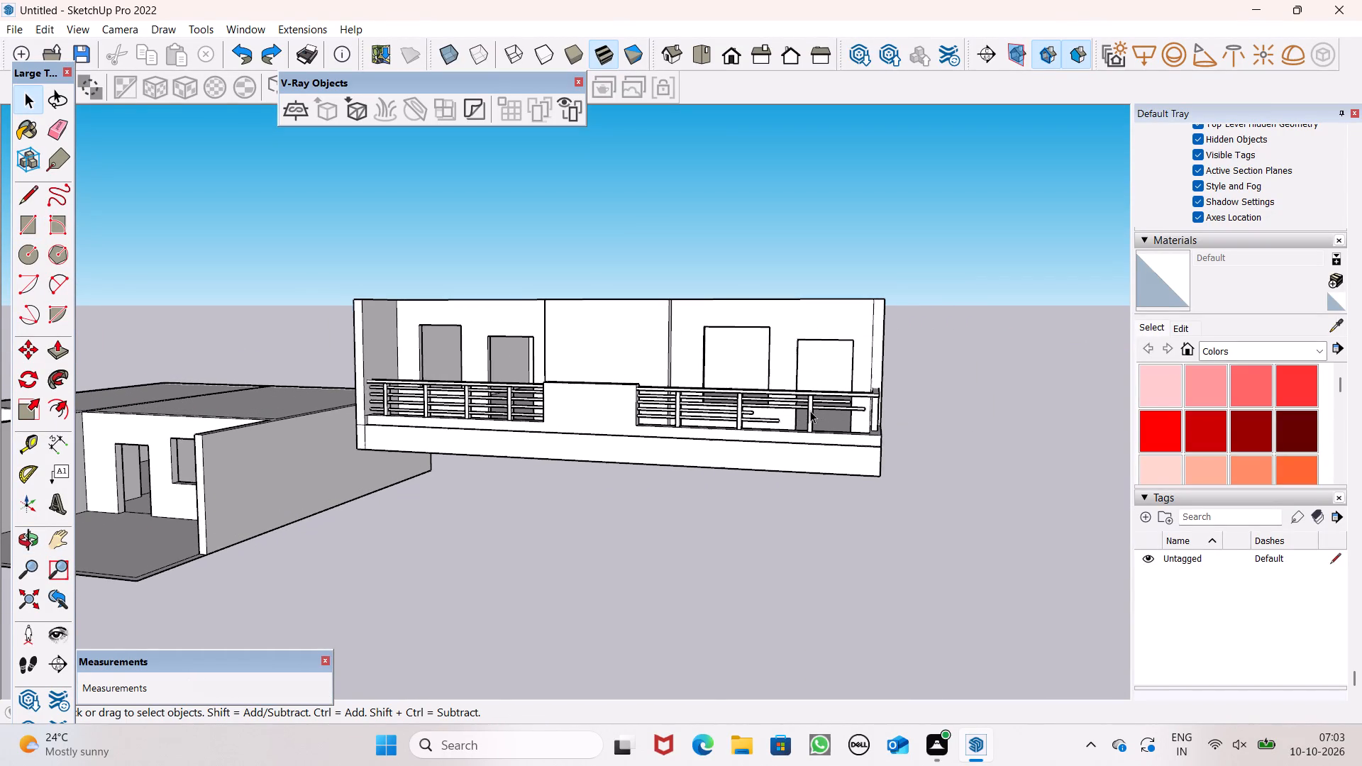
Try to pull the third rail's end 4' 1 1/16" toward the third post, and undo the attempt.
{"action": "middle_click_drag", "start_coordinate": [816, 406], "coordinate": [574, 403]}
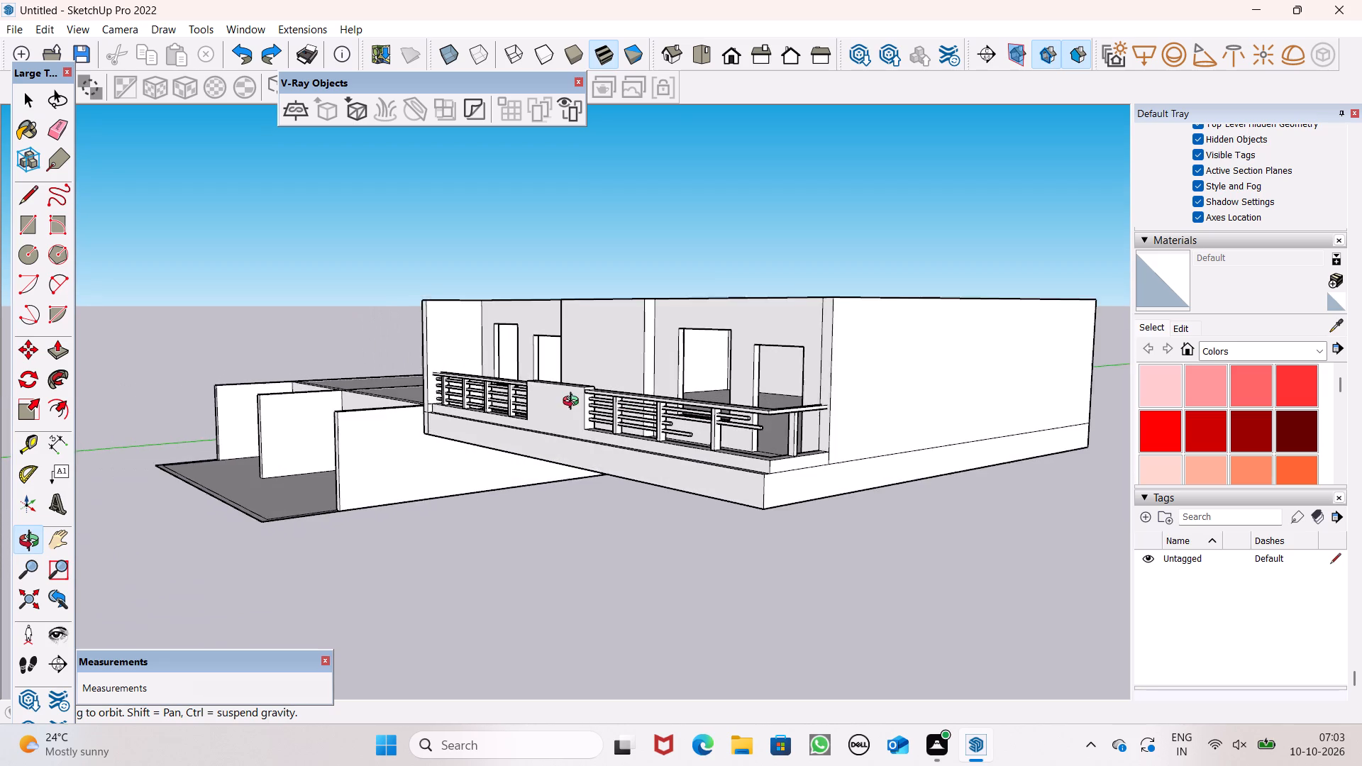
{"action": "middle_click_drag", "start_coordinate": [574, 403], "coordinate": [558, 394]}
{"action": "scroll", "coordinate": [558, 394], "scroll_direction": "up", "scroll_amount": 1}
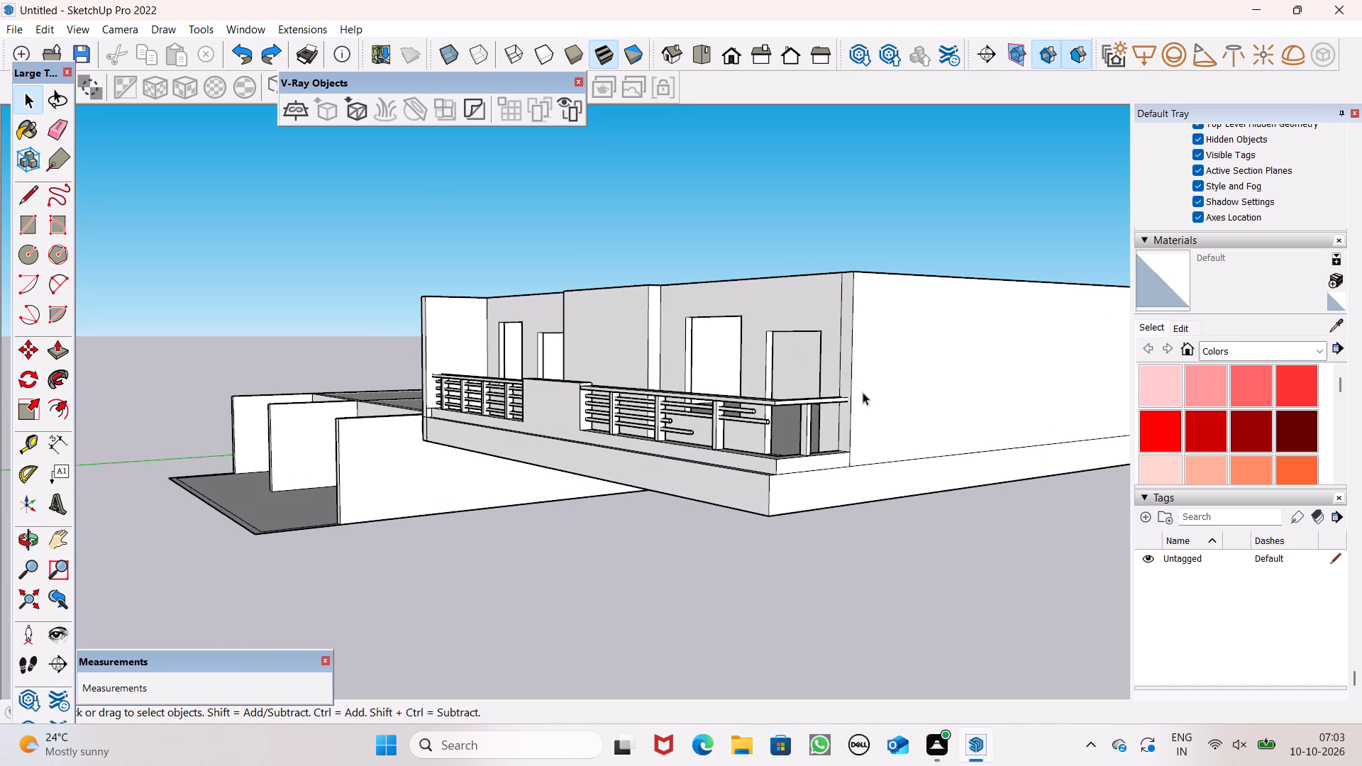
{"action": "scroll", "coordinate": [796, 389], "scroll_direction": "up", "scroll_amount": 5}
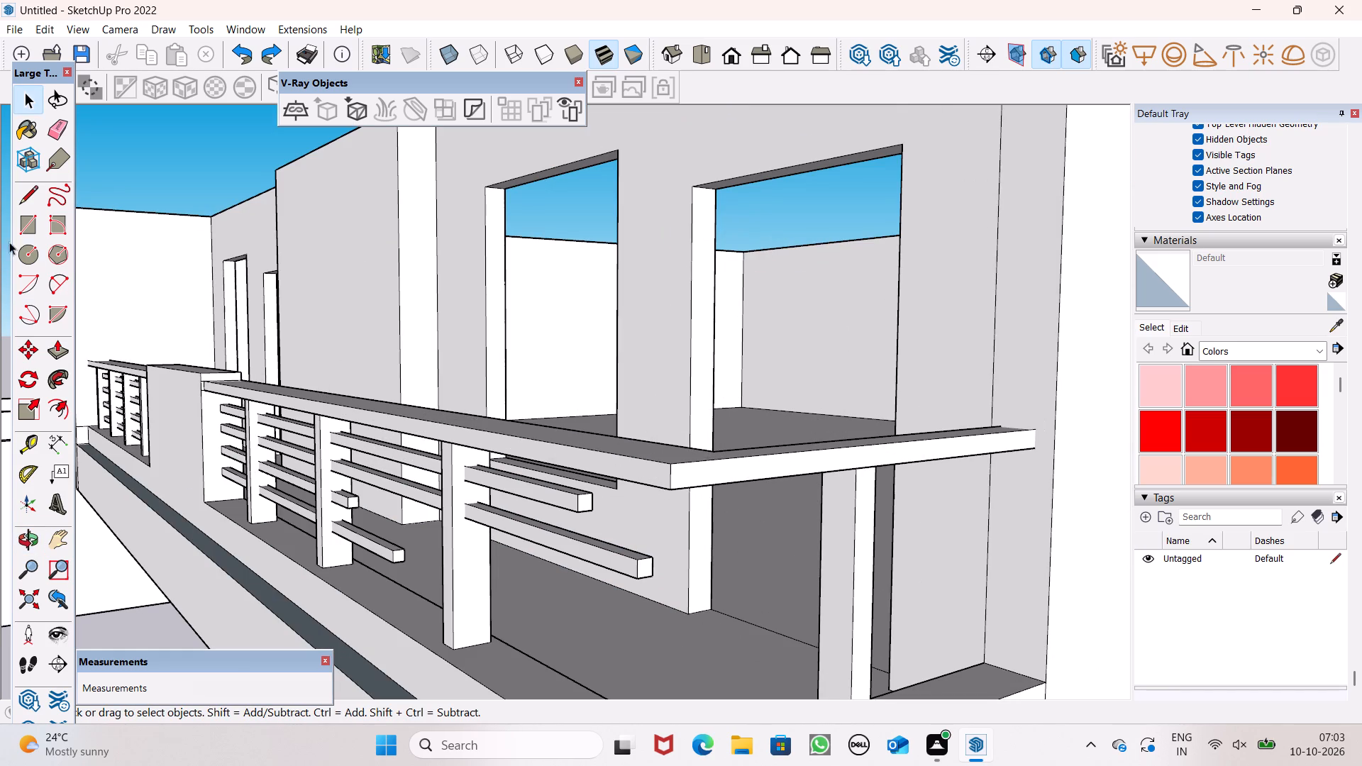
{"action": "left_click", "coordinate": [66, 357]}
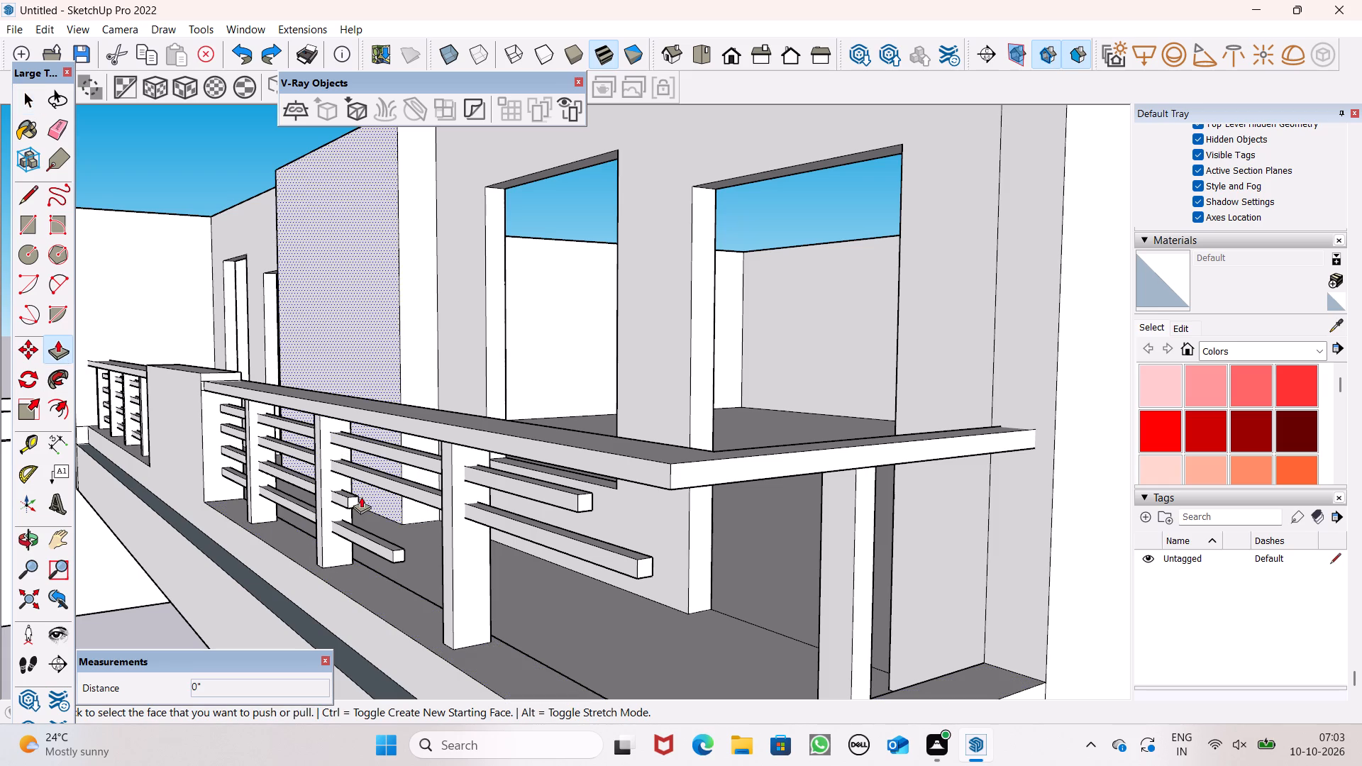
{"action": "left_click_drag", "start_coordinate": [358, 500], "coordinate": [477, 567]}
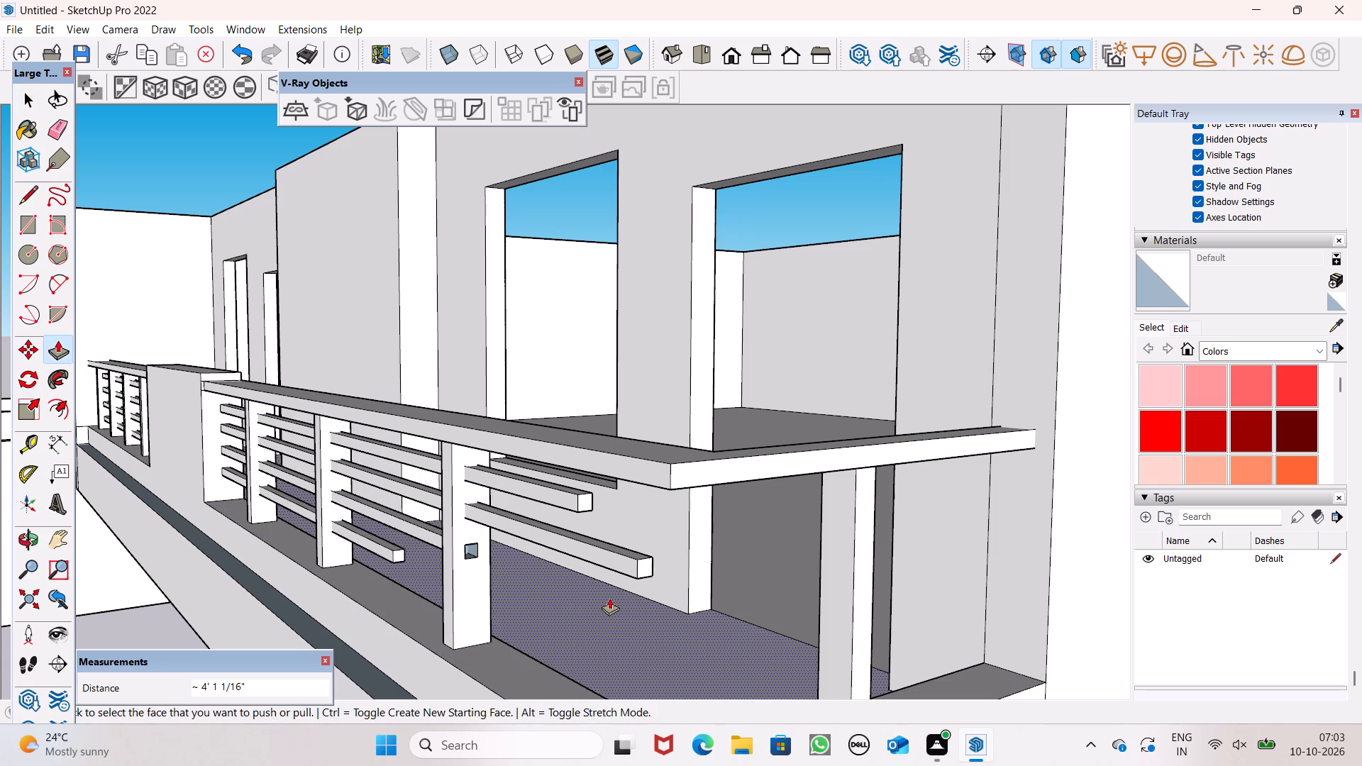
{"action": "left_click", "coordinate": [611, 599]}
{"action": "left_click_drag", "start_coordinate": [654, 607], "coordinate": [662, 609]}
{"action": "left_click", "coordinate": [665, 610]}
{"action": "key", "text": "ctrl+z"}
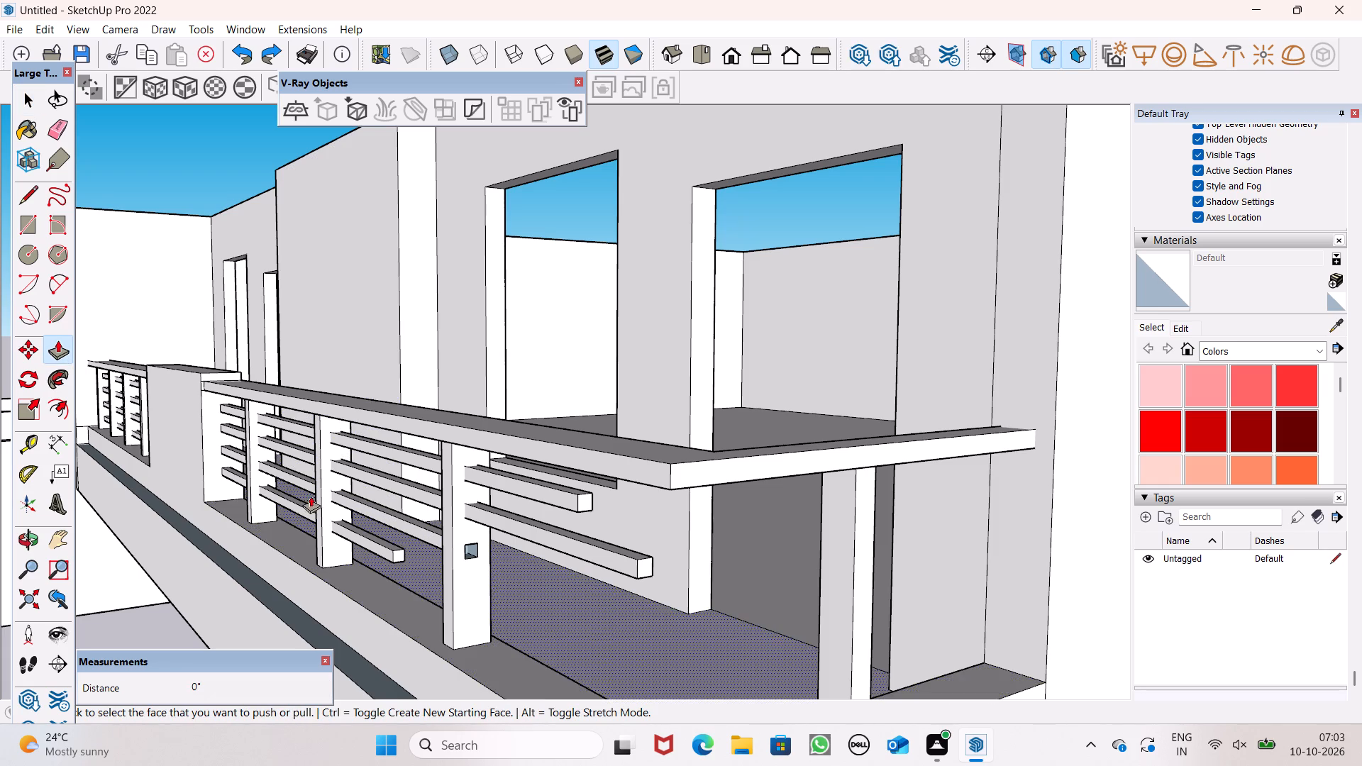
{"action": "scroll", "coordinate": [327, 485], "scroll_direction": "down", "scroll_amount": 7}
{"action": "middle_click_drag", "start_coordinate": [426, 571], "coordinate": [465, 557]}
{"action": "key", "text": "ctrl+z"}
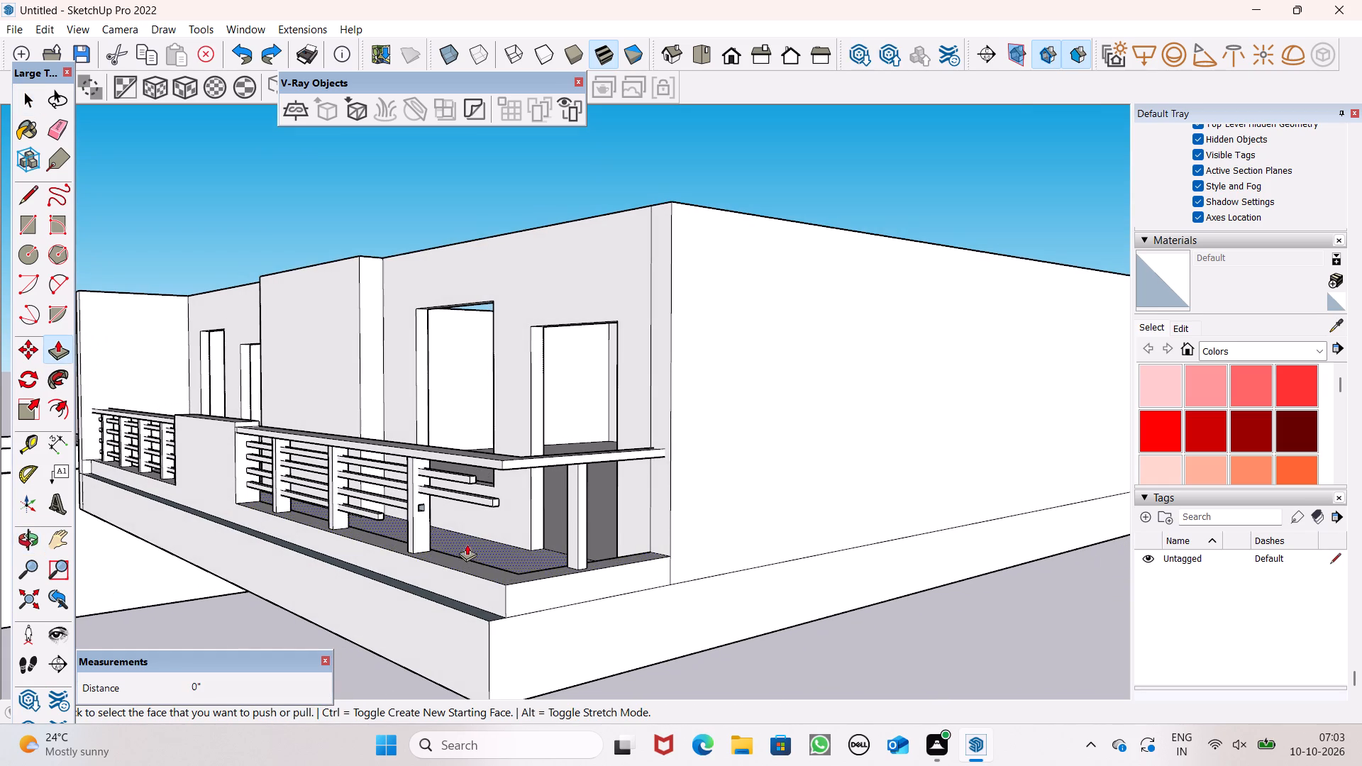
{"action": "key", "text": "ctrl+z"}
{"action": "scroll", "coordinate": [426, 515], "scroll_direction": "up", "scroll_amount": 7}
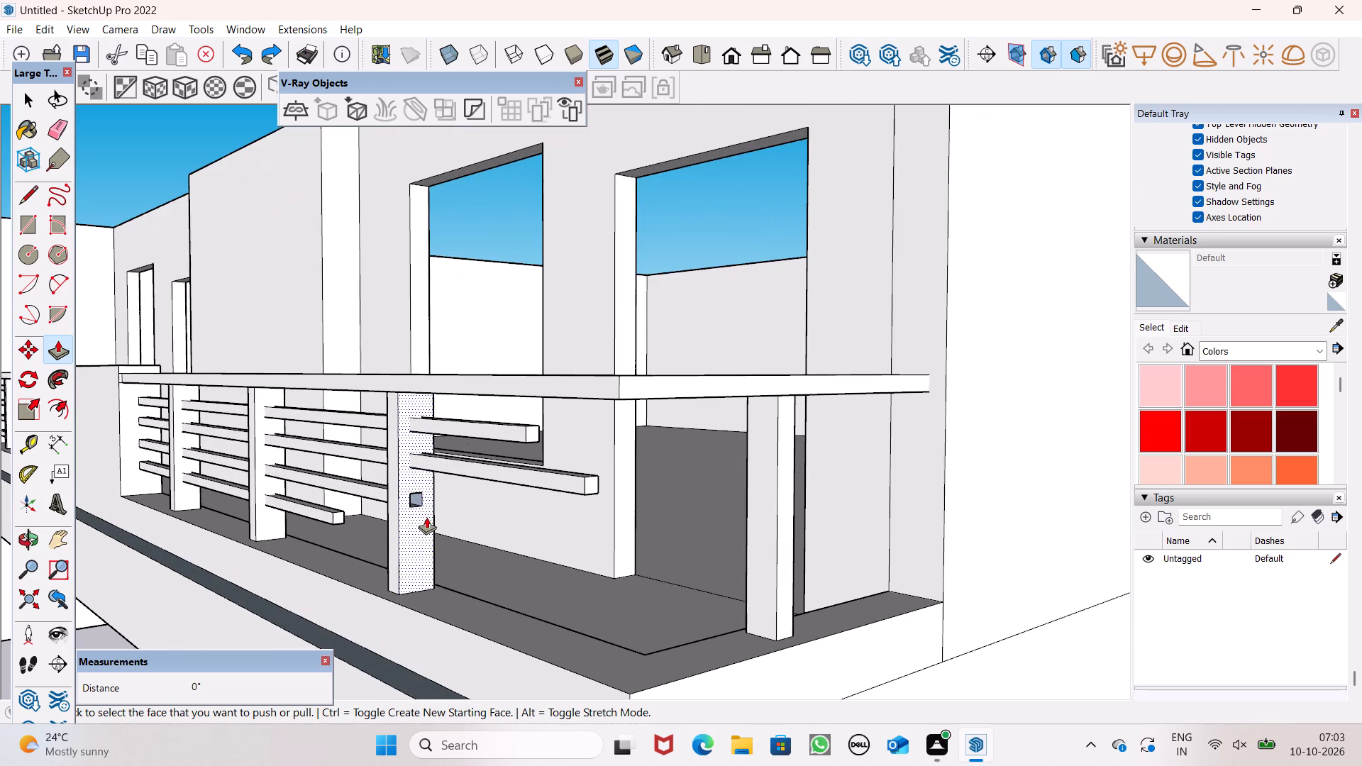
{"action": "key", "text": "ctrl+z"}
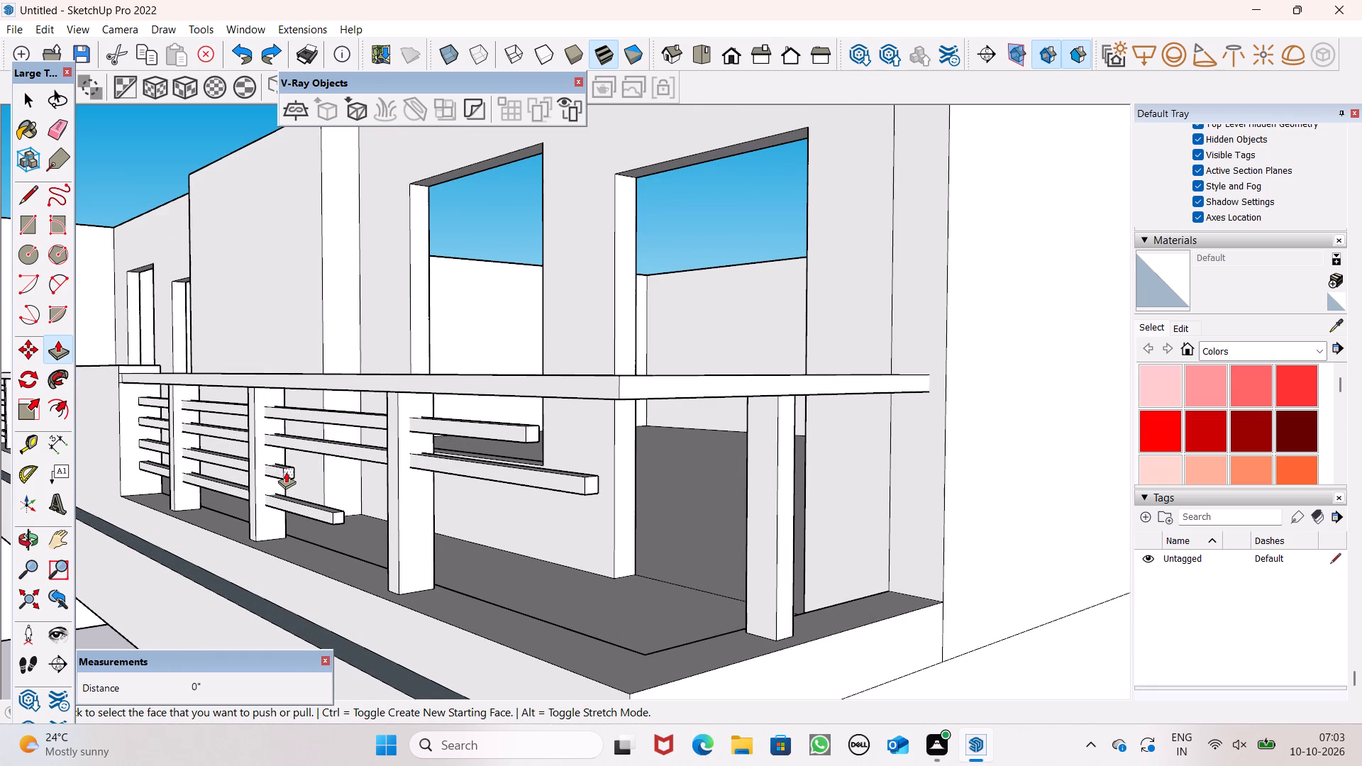
Extend the third rail 6' 2 7/16" and the bottom rail 6' 7 1/16" from the second post past the third post.
{"action": "left_click_drag", "start_coordinate": [286, 472], "coordinate": [487, 586]}
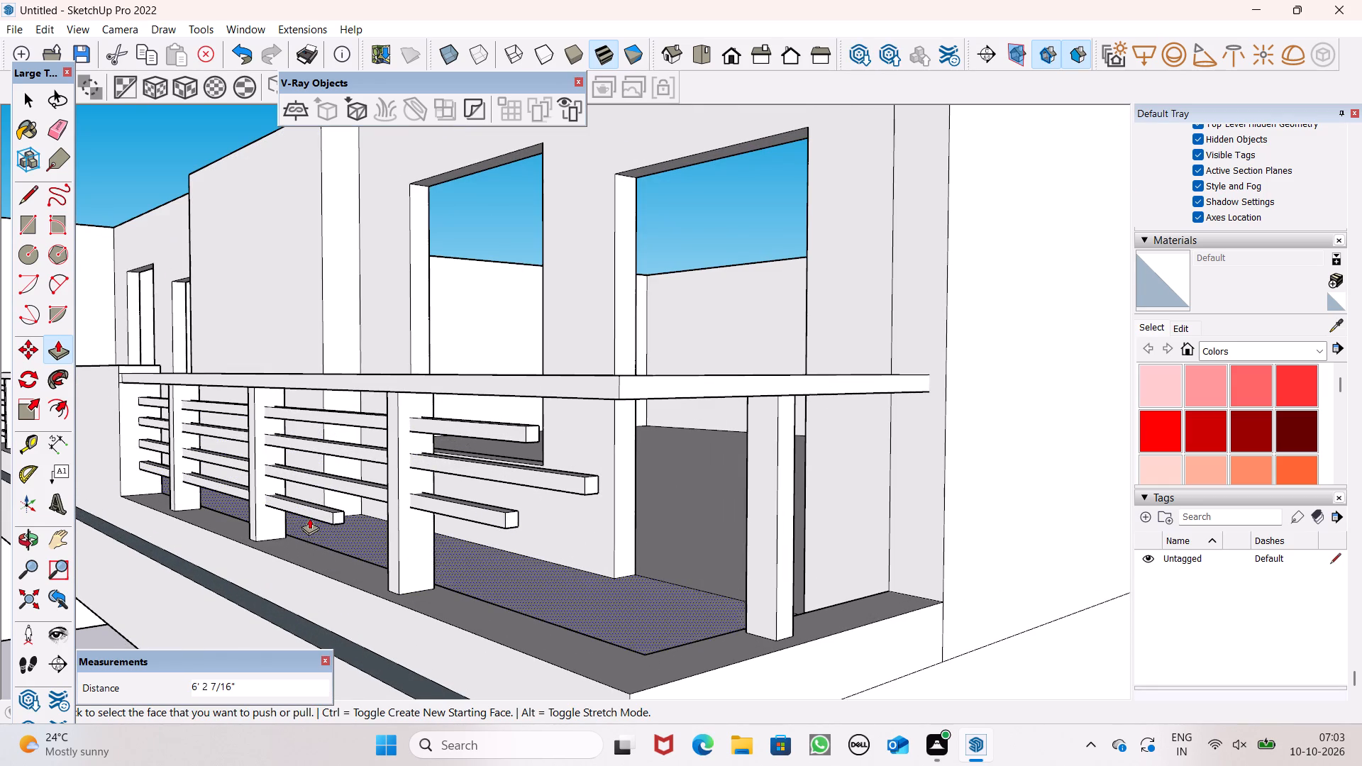
{"action": "left_click_drag", "start_coordinate": [341, 517], "coordinate": [630, 680]}
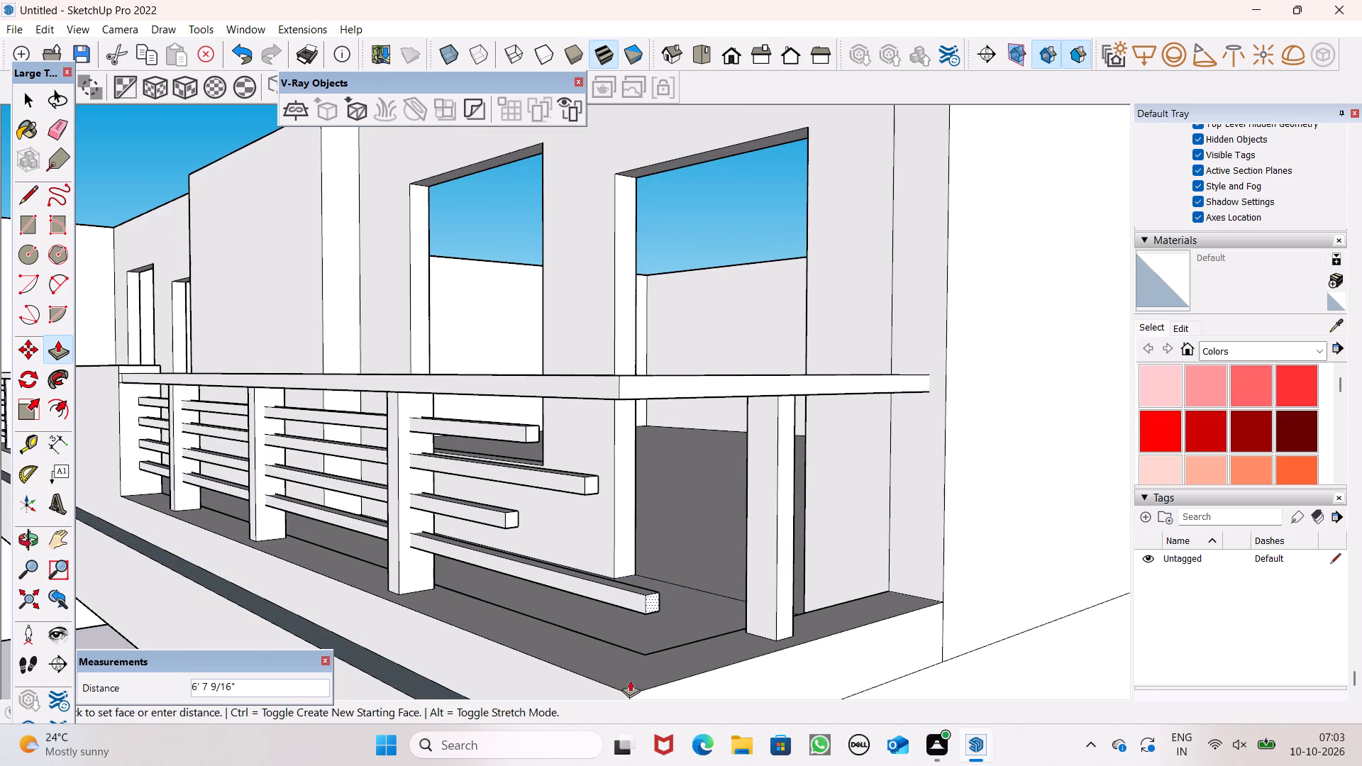
{"action": "left_click_drag", "start_coordinate": [630, 680], "coordinate": [627, 679]}
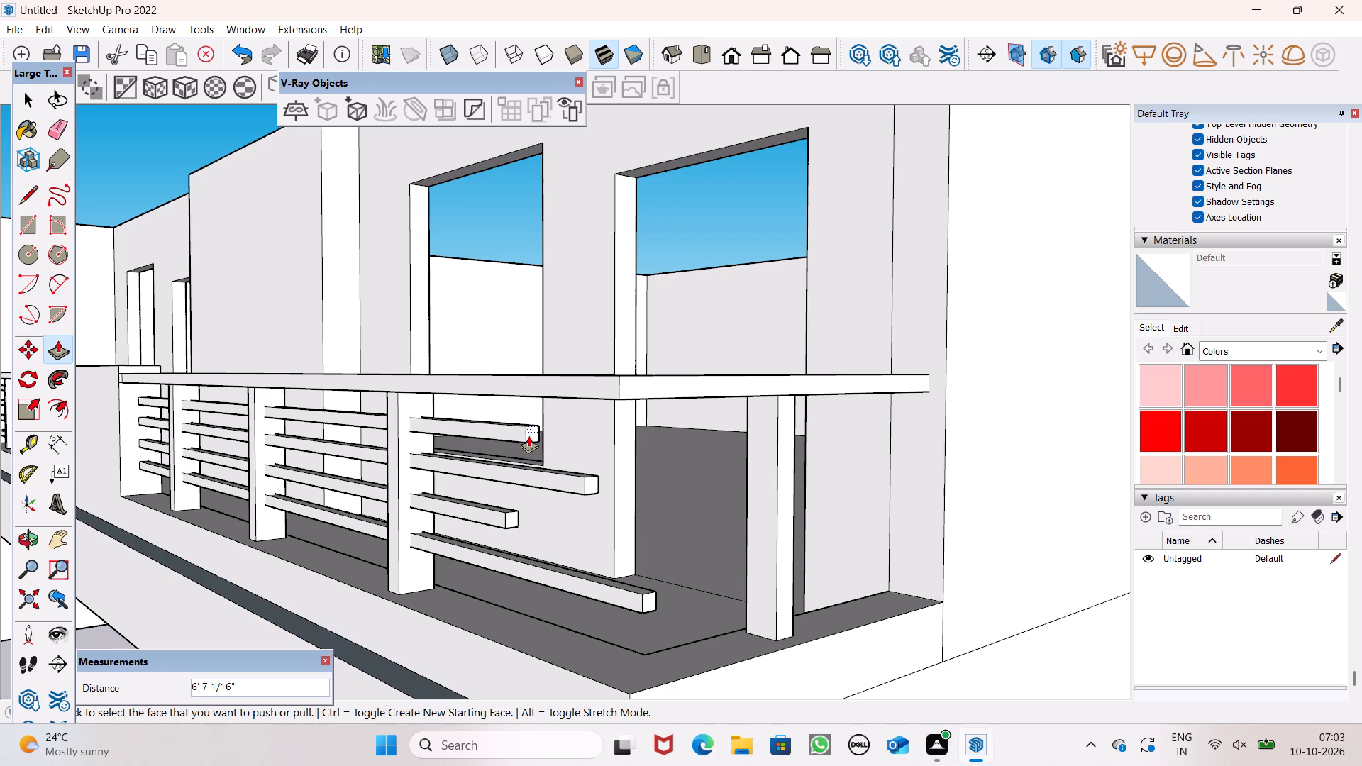
Push/Pull the end faces of the two upper rails below the handrail outward past the second section's corner.
{"action": "left_click_drag", "start_coordinate": [528, 435], "coordinate": [828, 581]}
{"action": "left_click_drag", "start_coordinate": [595, 488], "coordinate": [713, 543]}
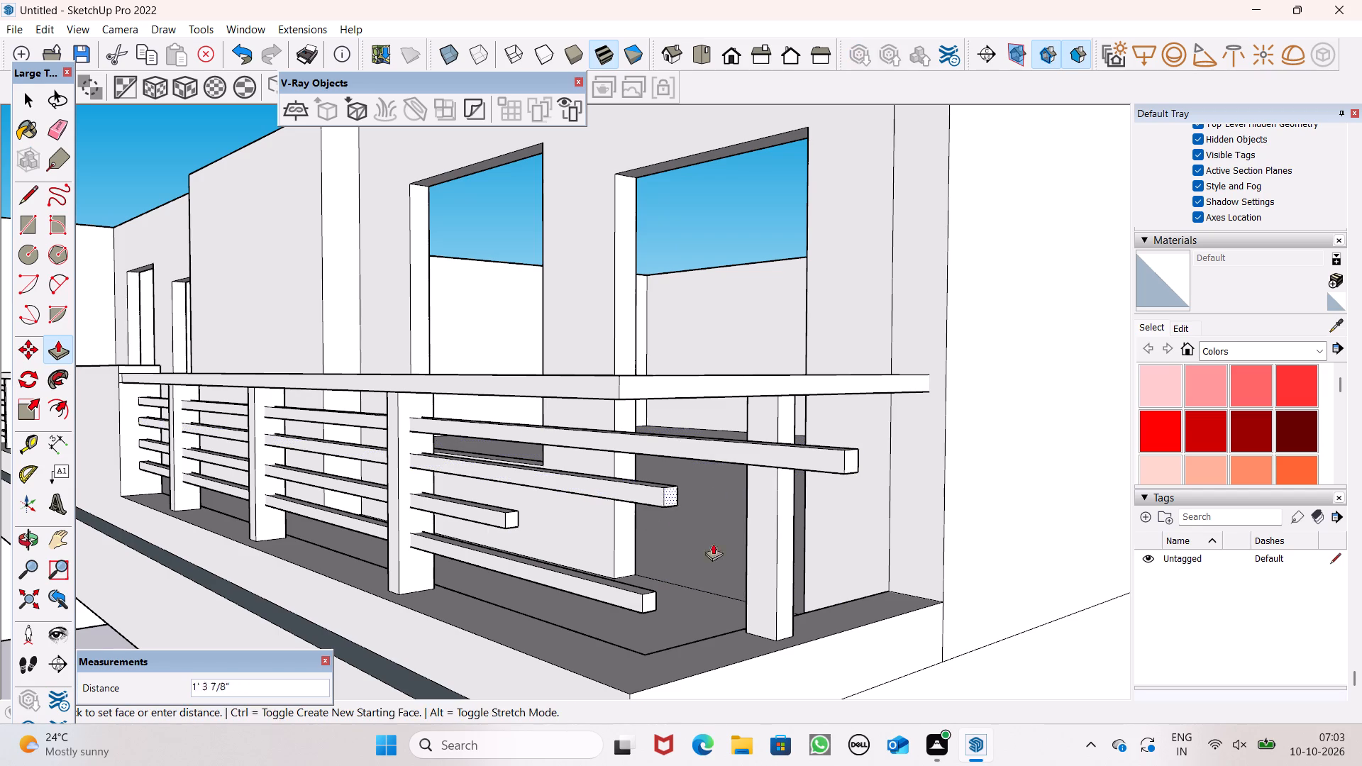
{"action": "left_click_drag", "start_coordinate": [713, 543], "coordinate": [860, 594]}
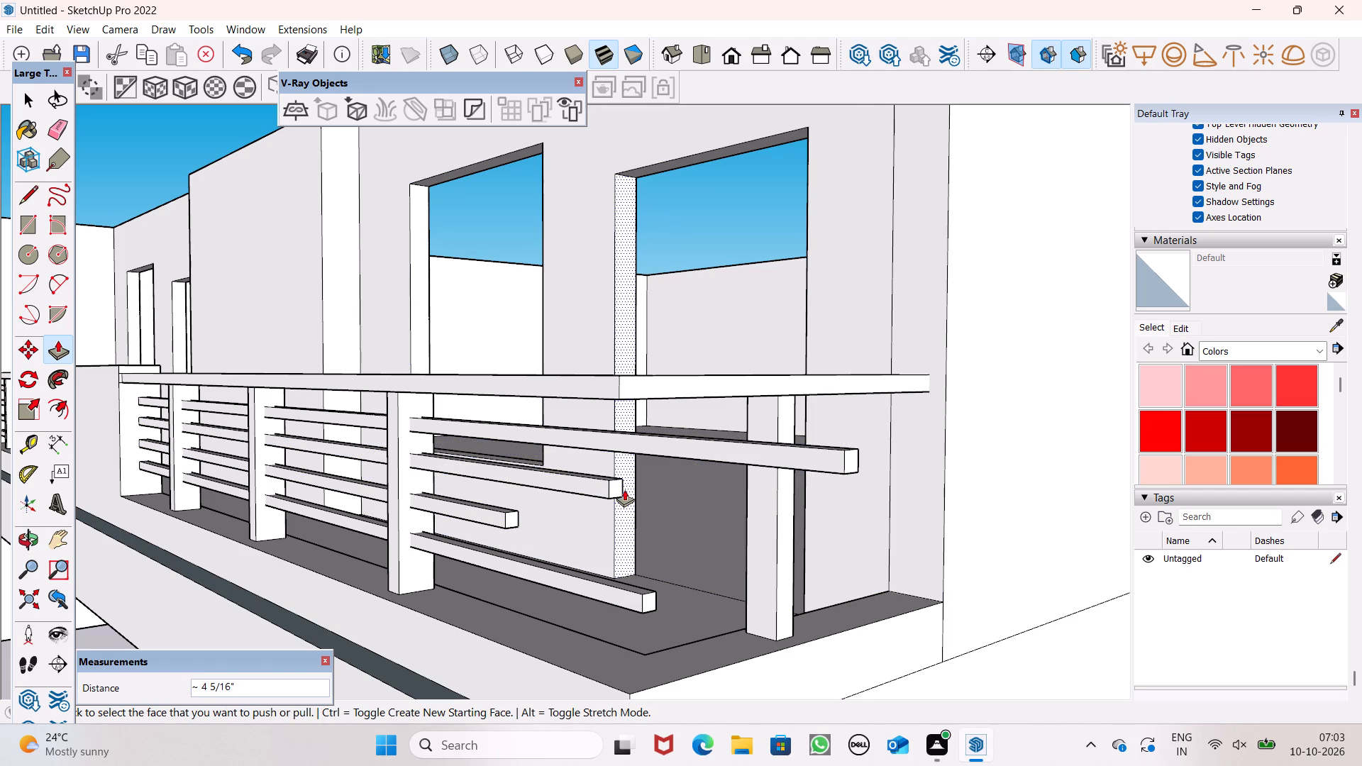
{"action": "left_click_drag", "start_coordinate": [615, 490], "coordinate": [760, 538]}
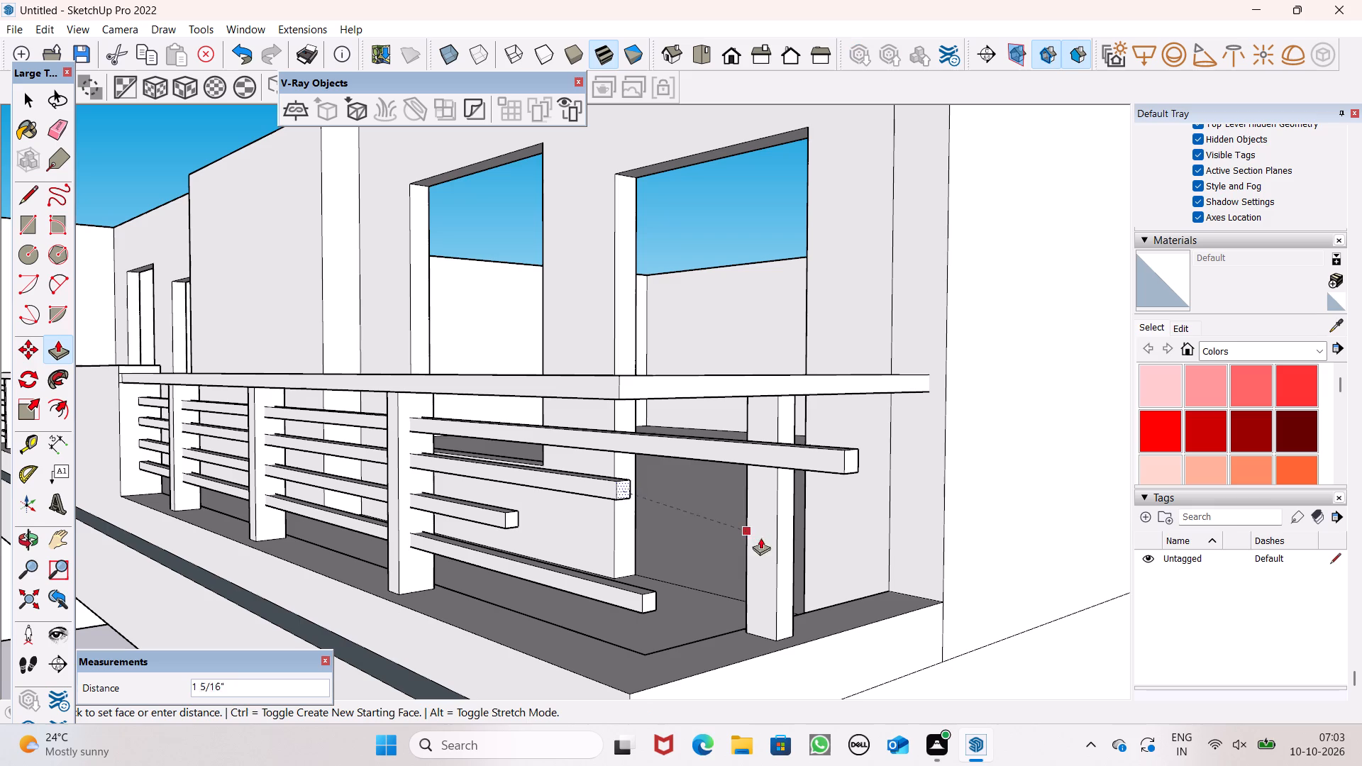
{"action": "left_click_drag", "start_coordinate": [760, 538], "coordinate": [838, 565]}
{"action": "left_click", "coordinate": [843, 567]}
Extend the third rail and the bottom rail past the corner to line up with the upper rails, pulling the bottom one 1' 11 1/2".
{"action": "key", "text": "space"}
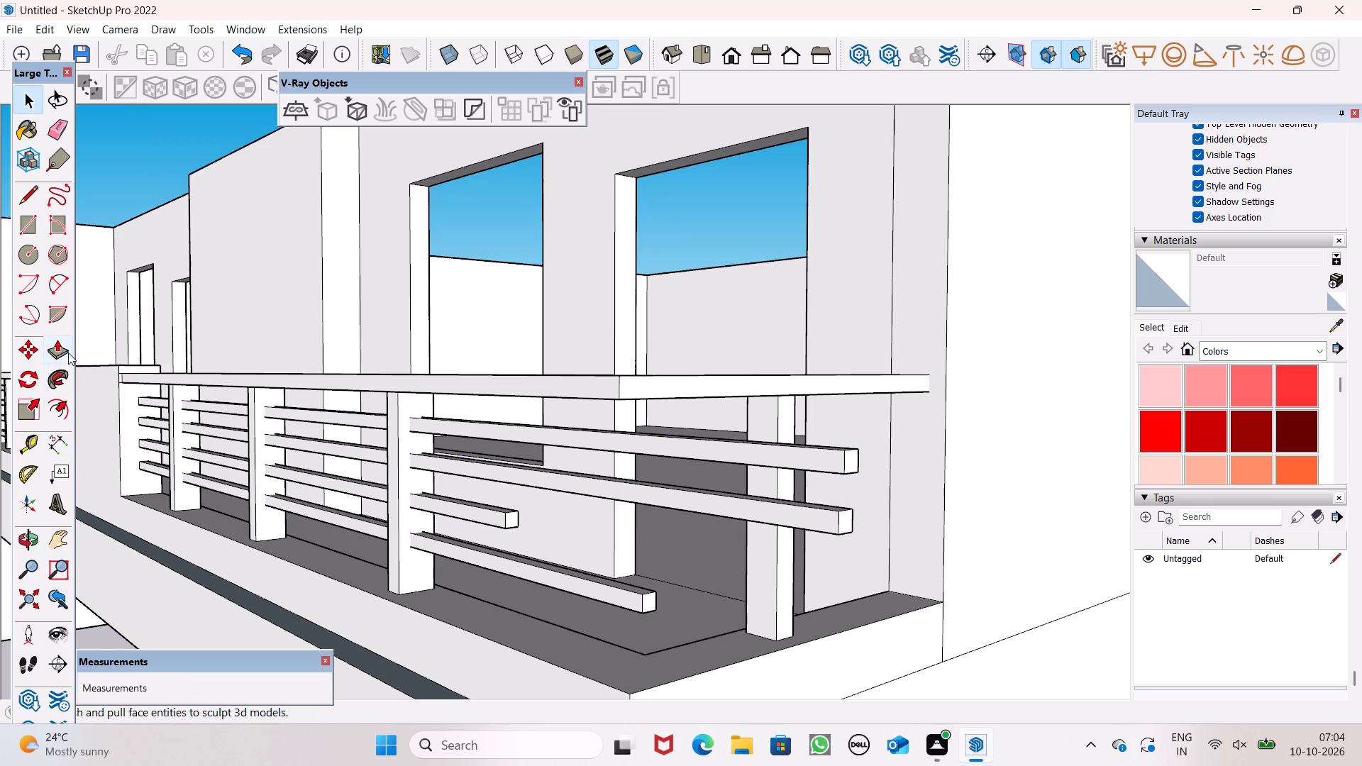
{"action": "left_click", "coordinate": [48, 360]}
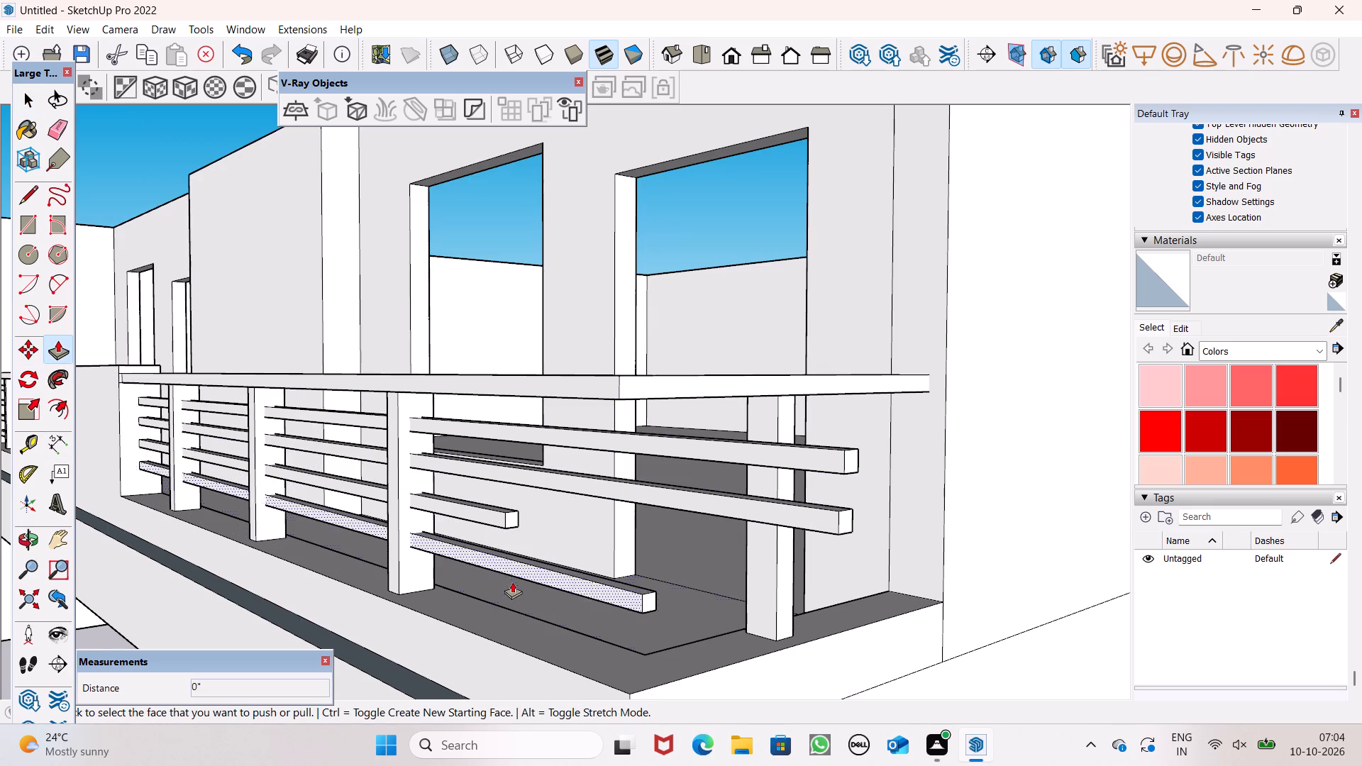
{"action": "left_click_drag", "start_coordinate": [513, 514], "coordinate": [809, 609]}
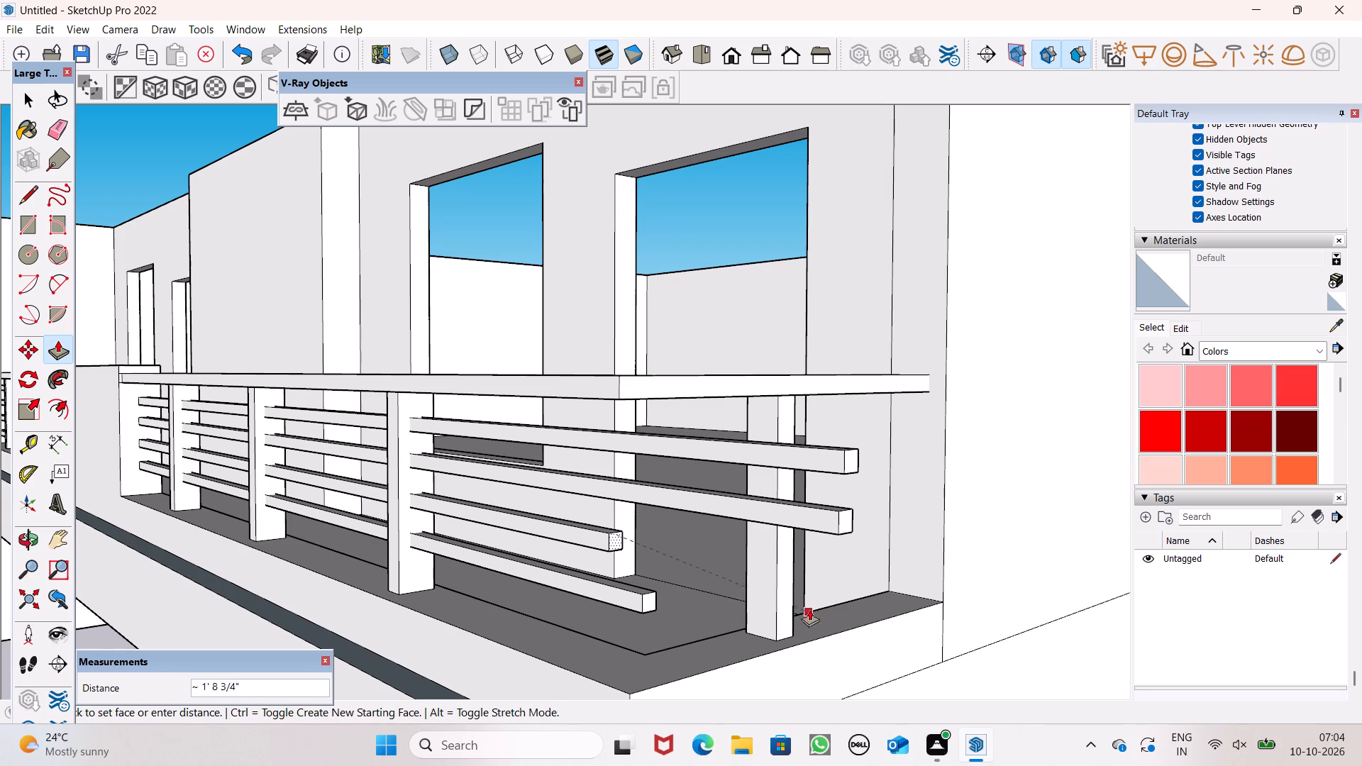
{"action": "left_click_drag", "start_coordinate": [809, 609], "coordinate": [841, 618]}
{"action": "left_click_drag", "start_coordinate": [650, 604], "coordinate": [821, 673]}
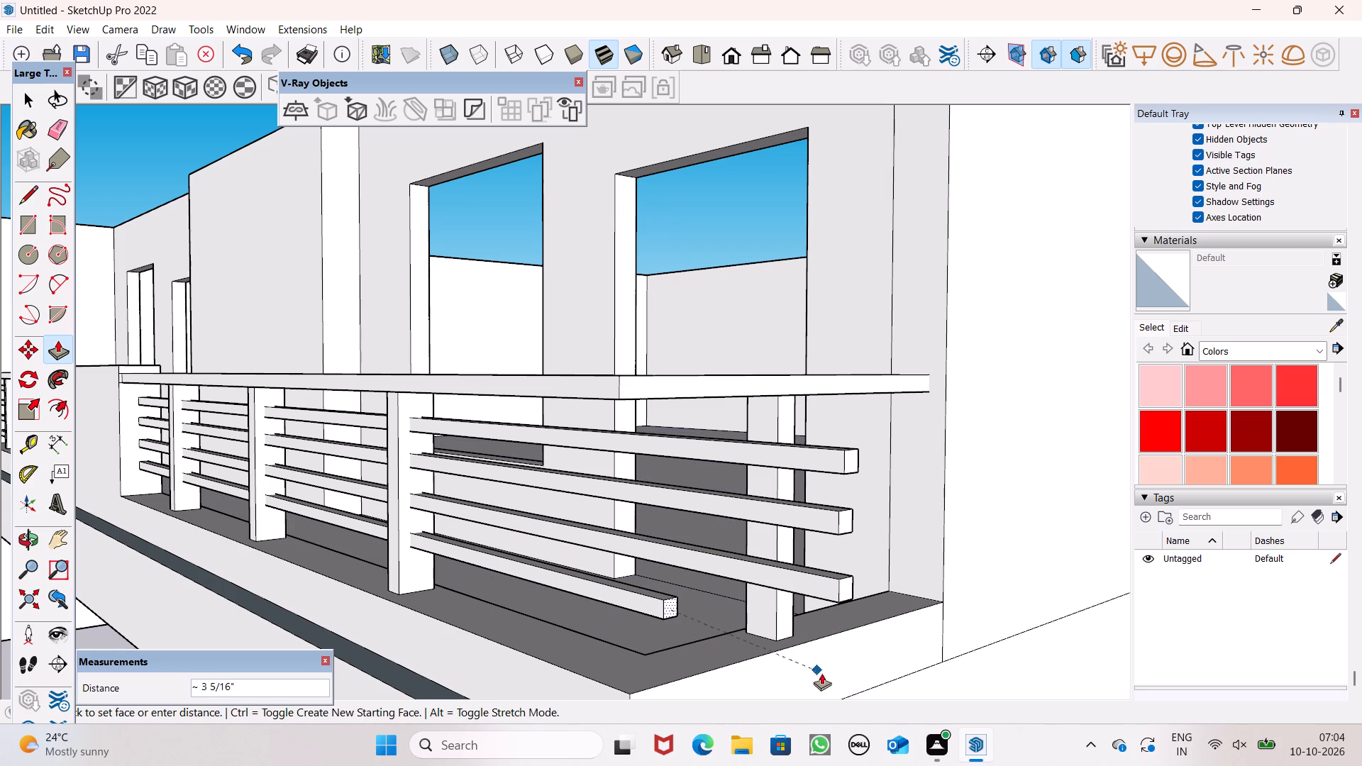
{"action": "left_click_drag", "start_coordinate": [821, 673], "coordinate": [828, 640]}
Draw two vertical 2 1/8" lines across the inner face of the uppermost rail below the handrail to outline a return-rail profile.
{"action": "scroll", "coordinate": [826, 567], "scroll_direction": "down", "scroll_amount": 7}
{"action": "middle_click_drag", "start_coordinate": [887, 581], "coordinate": [758, 509]}
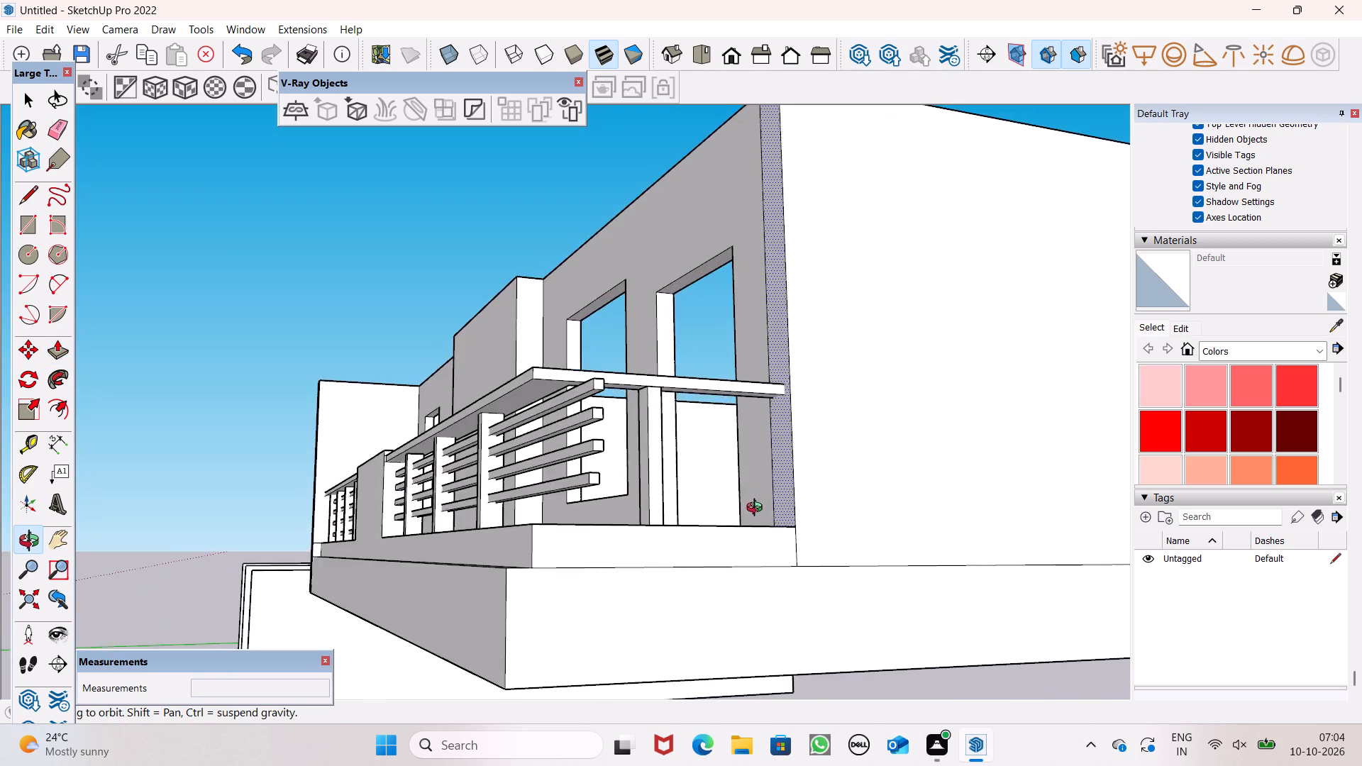
{"action": "middle_click_drag", "start_coordinate": [758, 509], "coordinate": [590, 589]}
{"action": "scroll", "coordinate": [428, 528], "scroll_direction": "up", "scroll_amount": 1}
{"action": "middle_click_drag", "start_coordinate": [472, 565], "coordinate": [477, 540]}
{"action": "scroll", "coordinate": [476, 523], "scroll_direction": "up", "scroll_amount": 1}
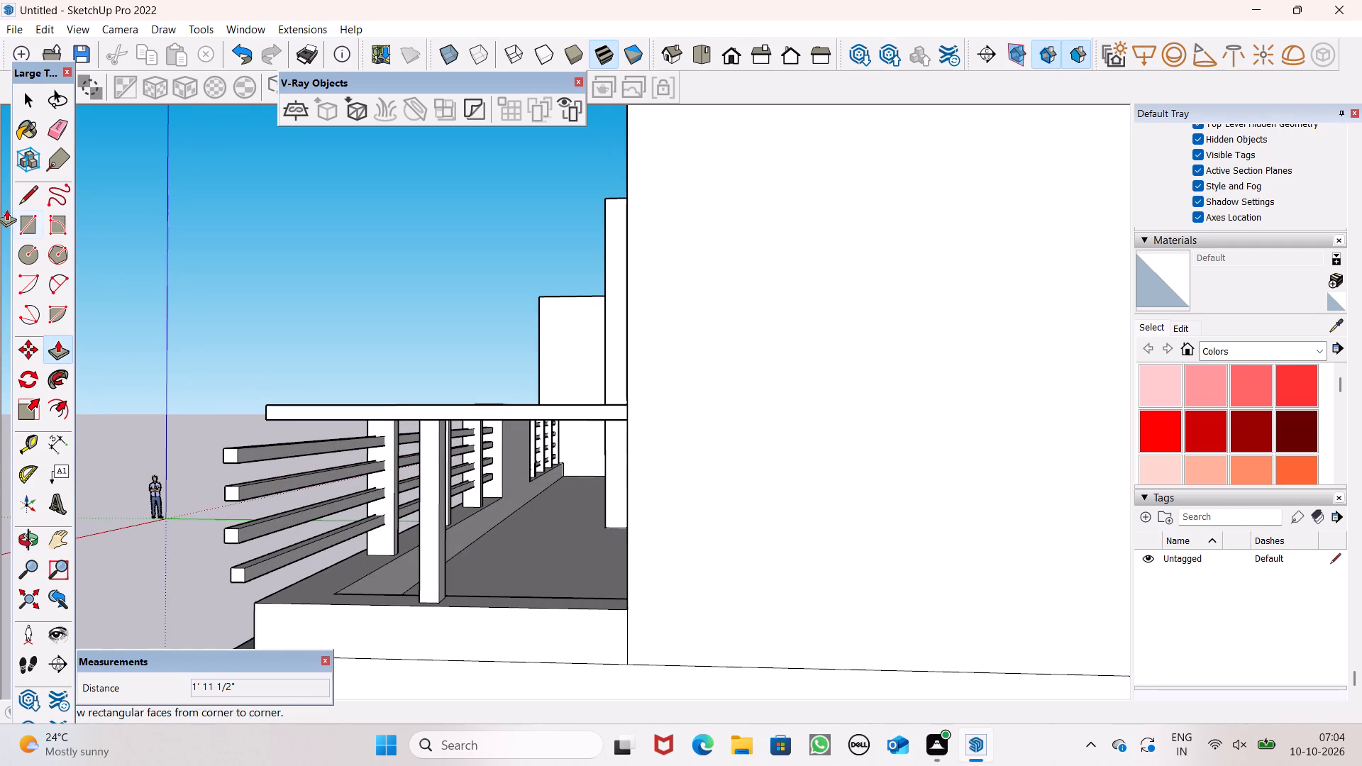
{"action": "left_click", "coordinate": [28, 200]}
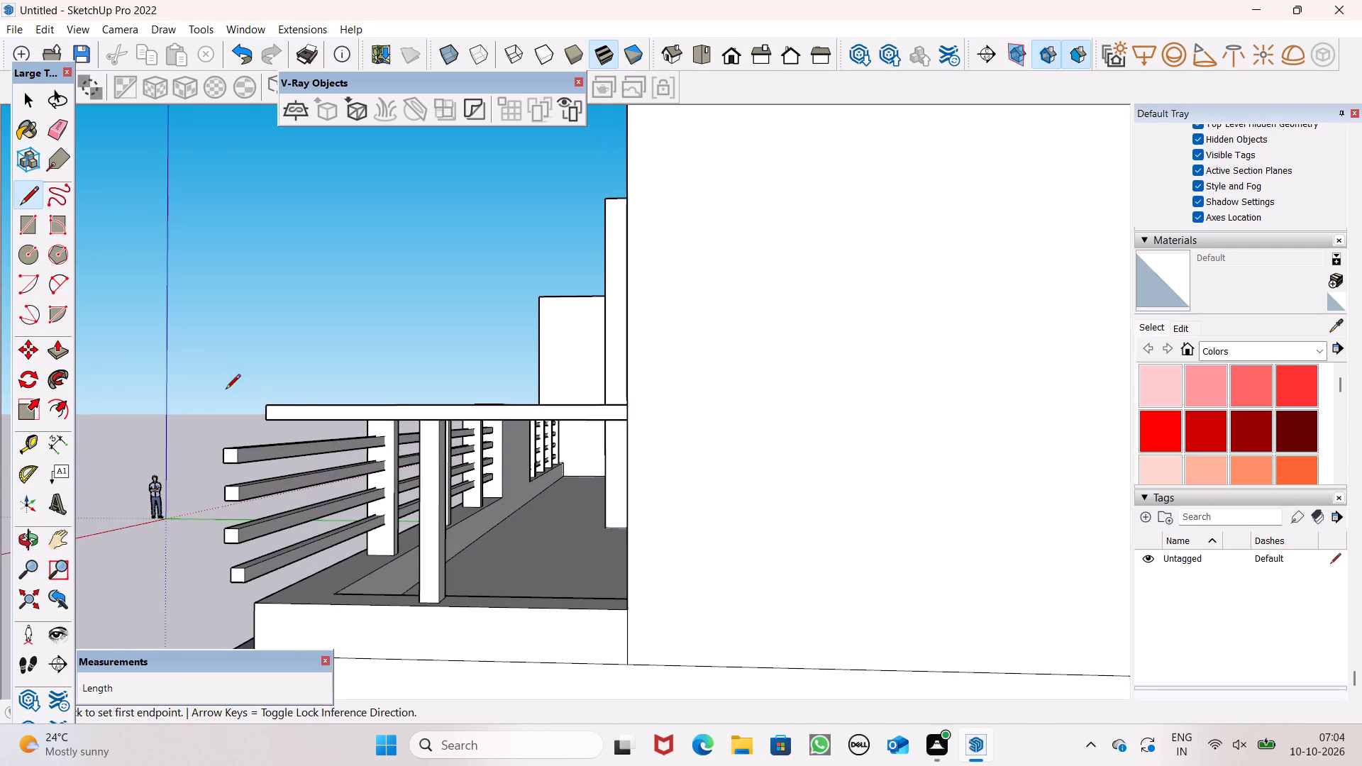
{"action": "scroll", "coordinate": [325, 465], "scroll_direction": "down", "scroll_amount": 3}
{"action": "middle_click_drag", "start_coordinate": [370, 477], "coordinate": [310, 460]}
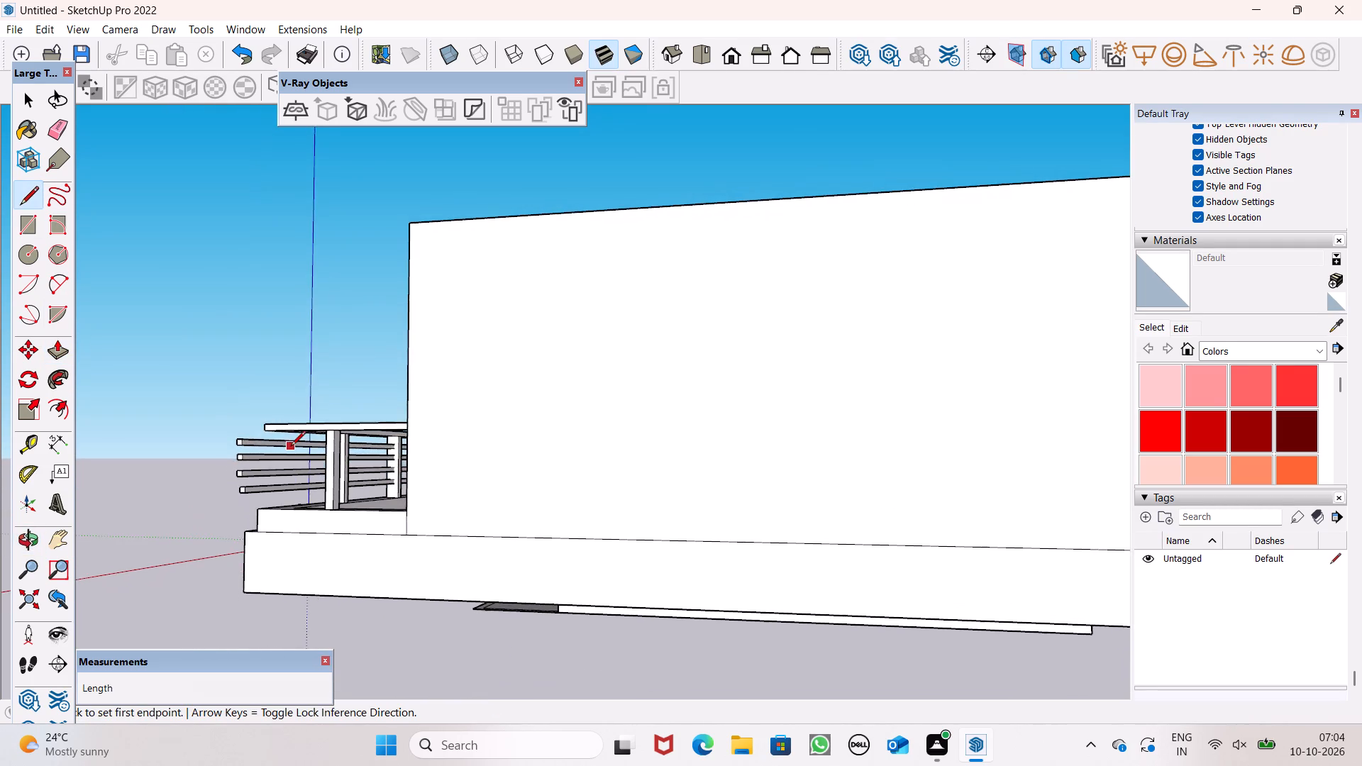
{"action": "scroll", "coordinate": [291, 446], "scroll_direction": "up", "scroll_amount": 8}
{"action": "middle_click_drag", "start_coordinate": [304, 416], "coordinate": [255, 489]}
{"action": "scroll", "coordinate": [250, 499], "scroll_direction": "up", "scroll_amount": 1}
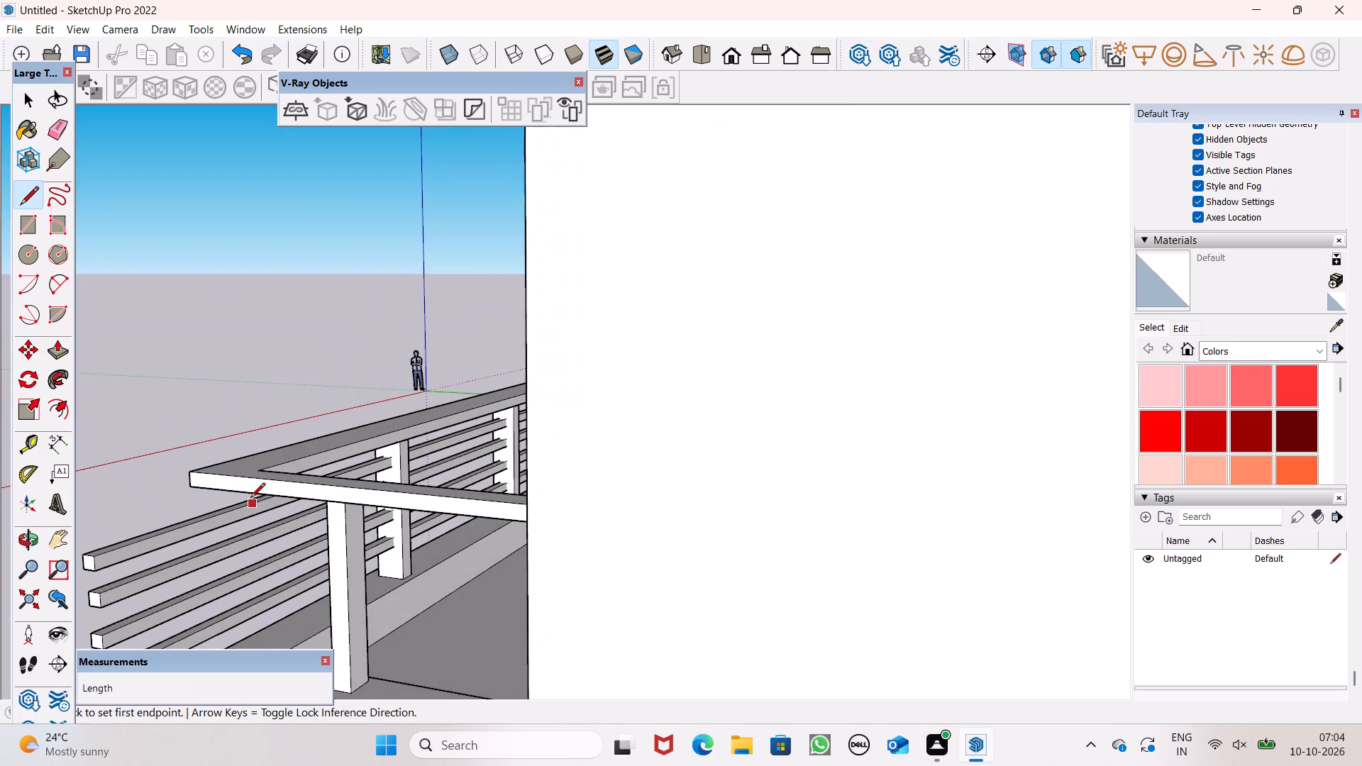
{"action": "scroll", "coordinate": [249, 501], "scroll_direction": "up", "scroll_amount": 13}
{"action": "middle_click_drag", "start_coordinate": [289, 501], "coordinate": [284, 474]}
{"action": "scroll", "coordinate": [284, 475], "scroll_direction": "up", "scroll_amount": 3}
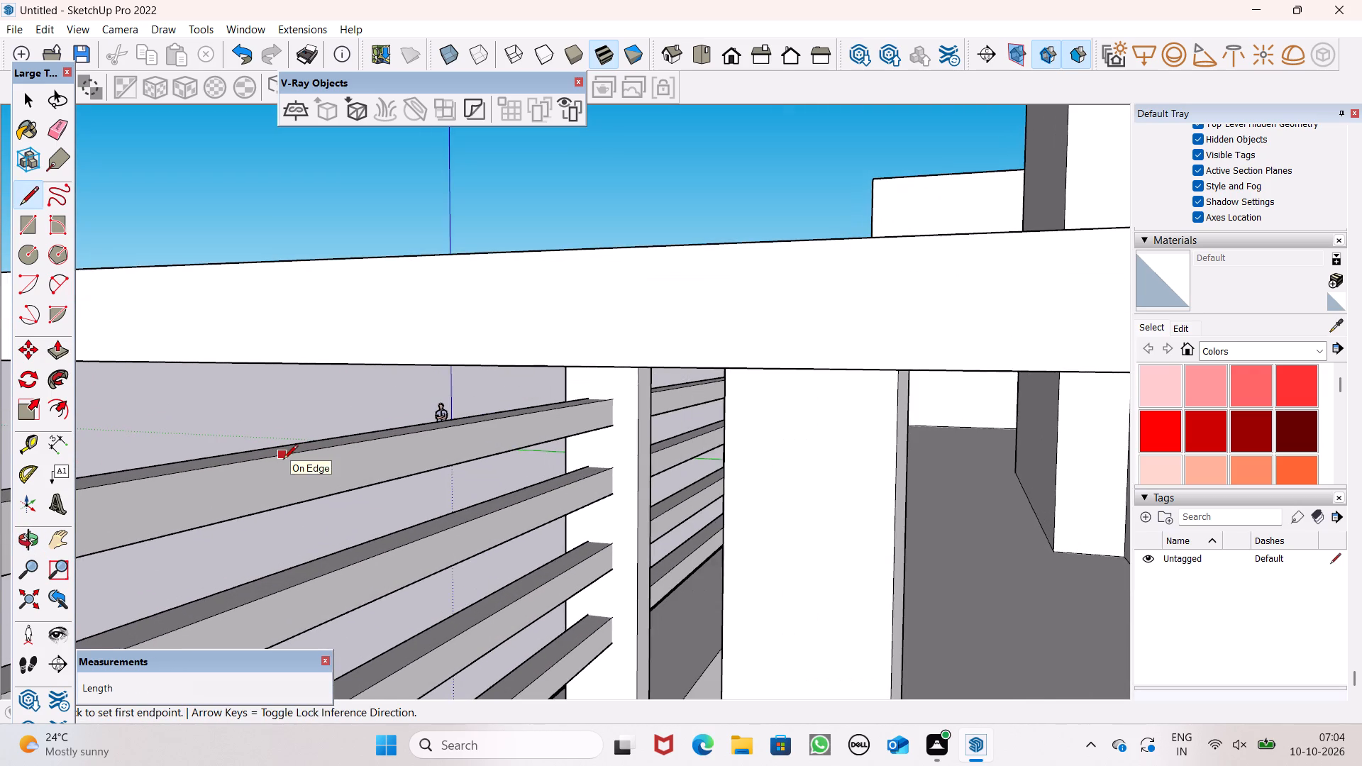
{"action": "scroll", "coordinate": [283, 460], "scroll_direction": "up", "scroll_amount": 2}
{"action": "left_click", "coordinate": [282, 453]}
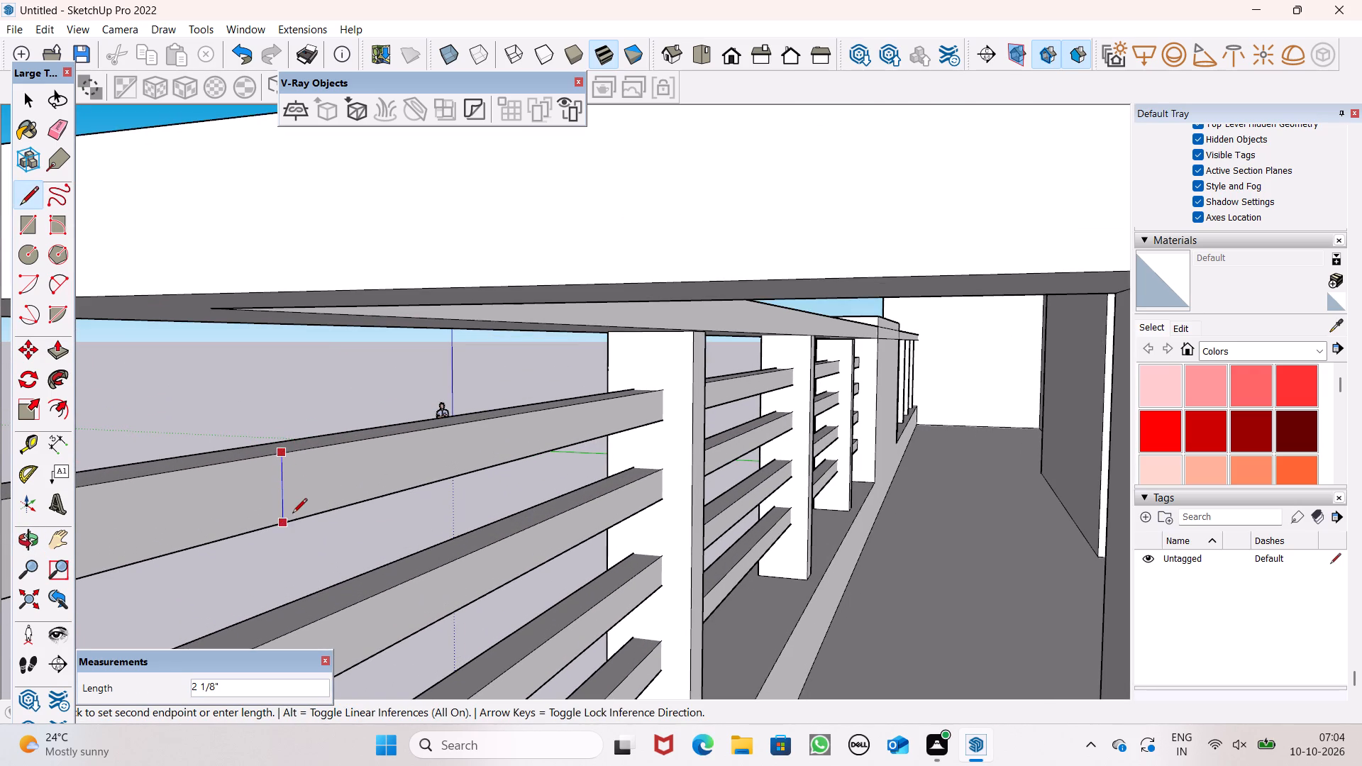
{"action": "left_click", "coordinate": [292, 514]}
{"action": "left_click", "coordinate": [207, 470]}
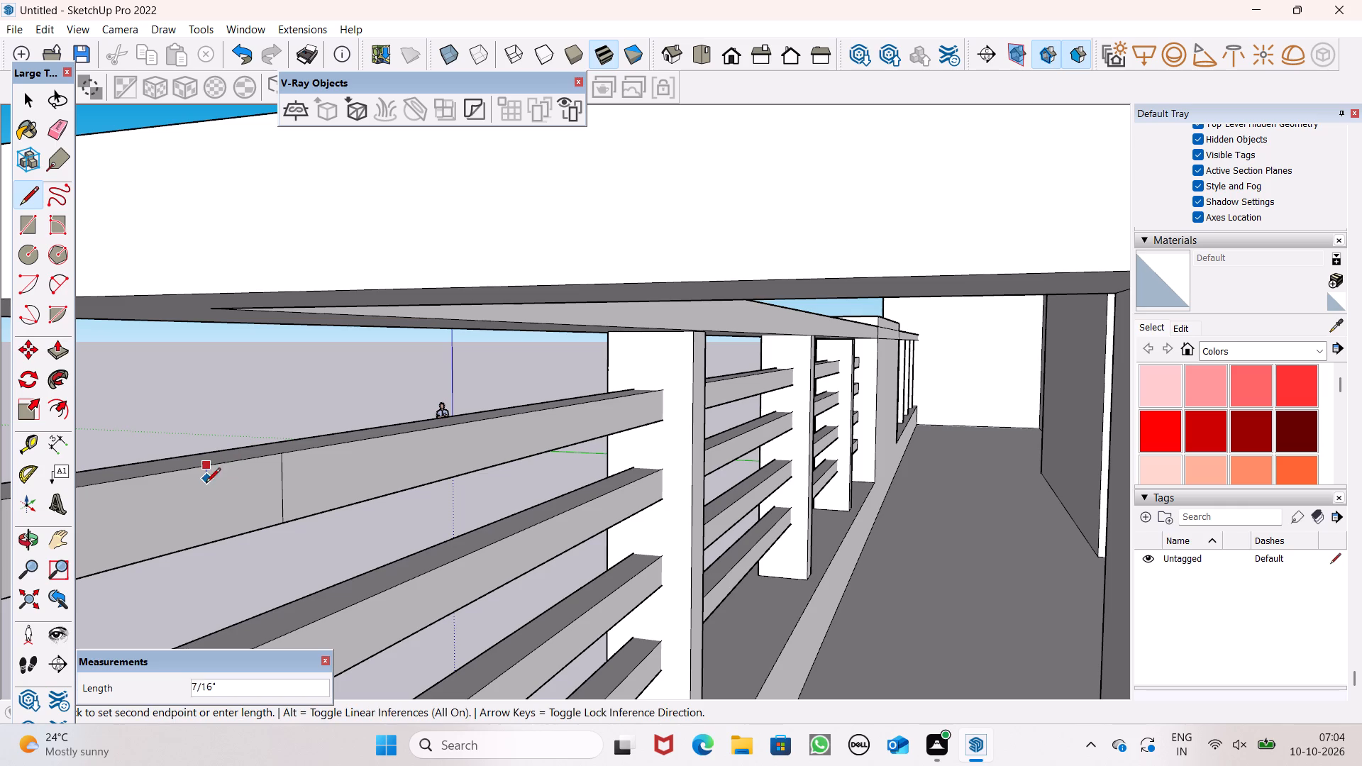
{"action": "left_click", "coordinate": [216, 543]}
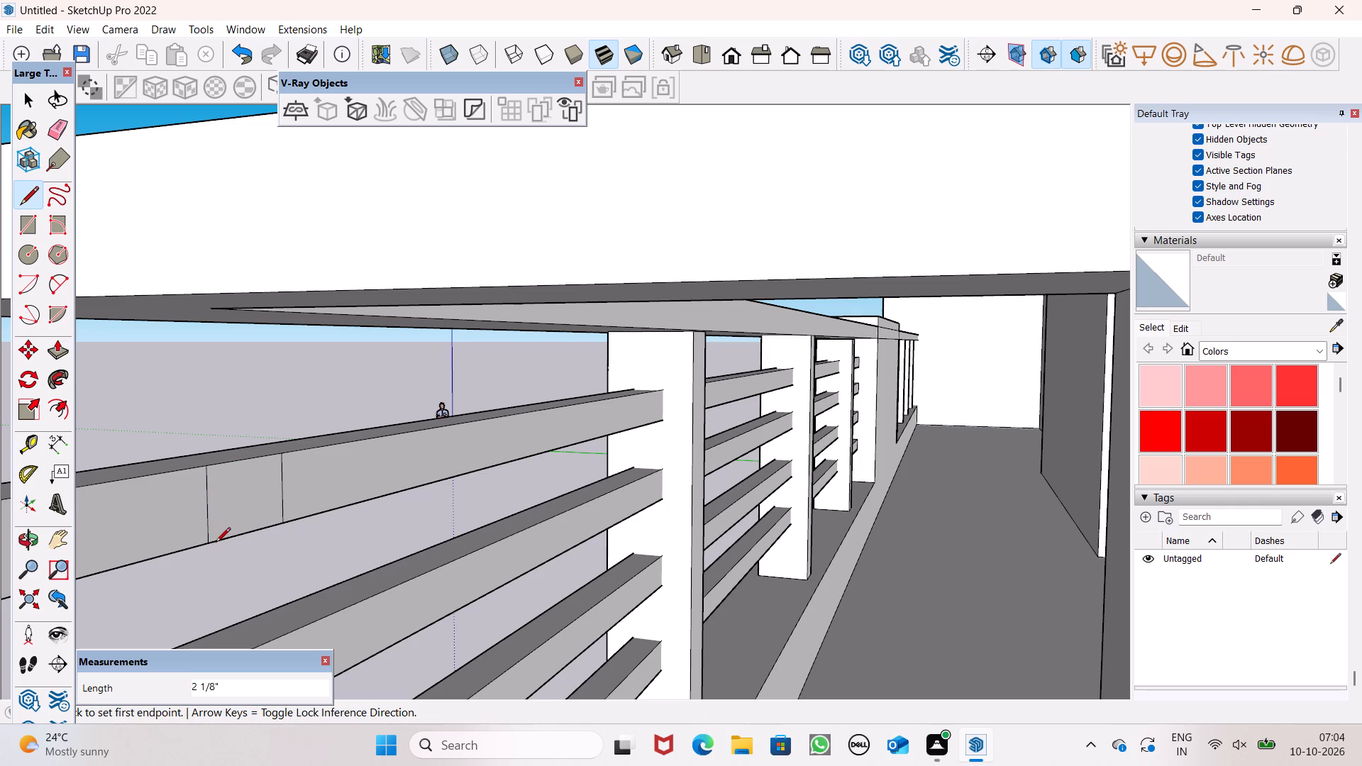
Push/Pull the profile outlined on the uppermost rail's inner face out about 3 3/4" toward the building as a return-rail stub.
{"action": "scroll", "coordinate": [294, 459], "scroll_direction": "down", "scroll_amount": 12}
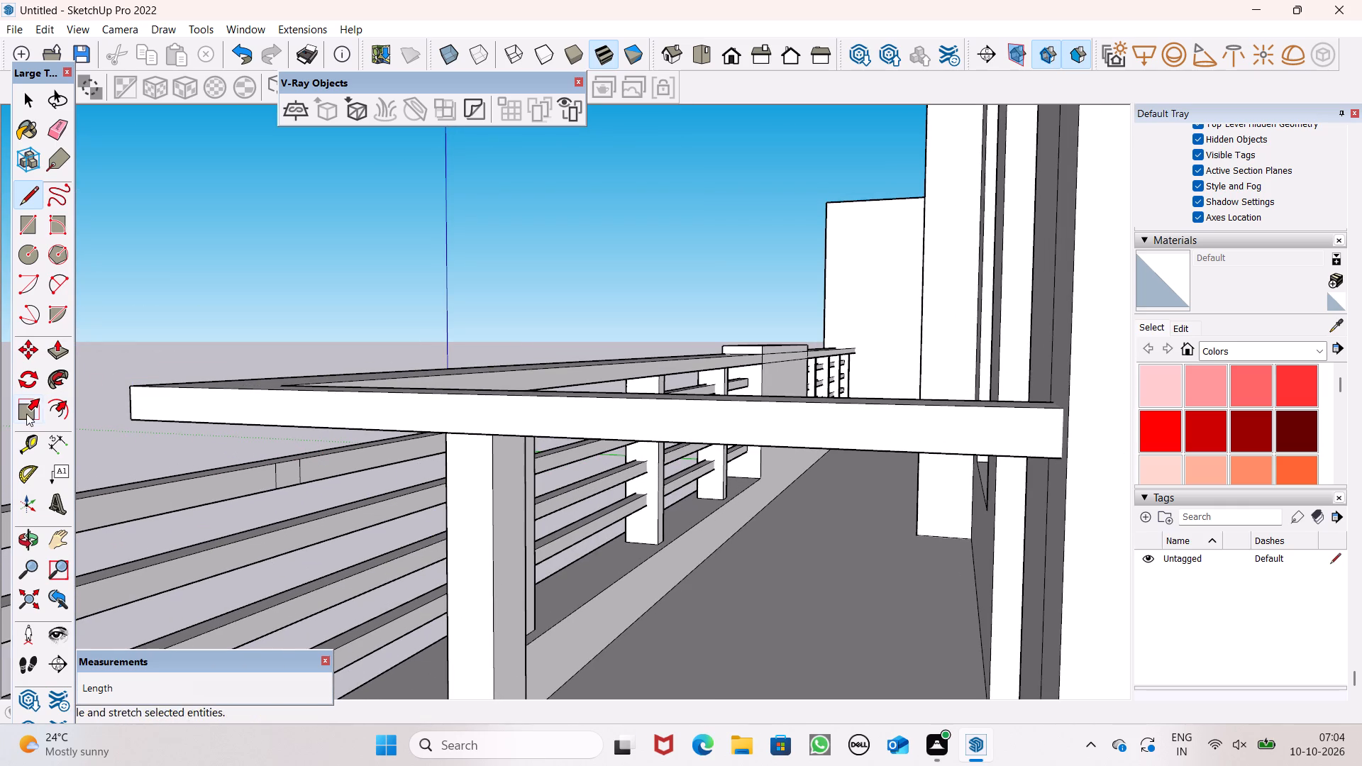
{"action": "left_click", "coordinate": [65, 360]}
{"action": "scroll", "coordinate": [239, 468], "scroll_direction": "up", "scroll_amount": 2}
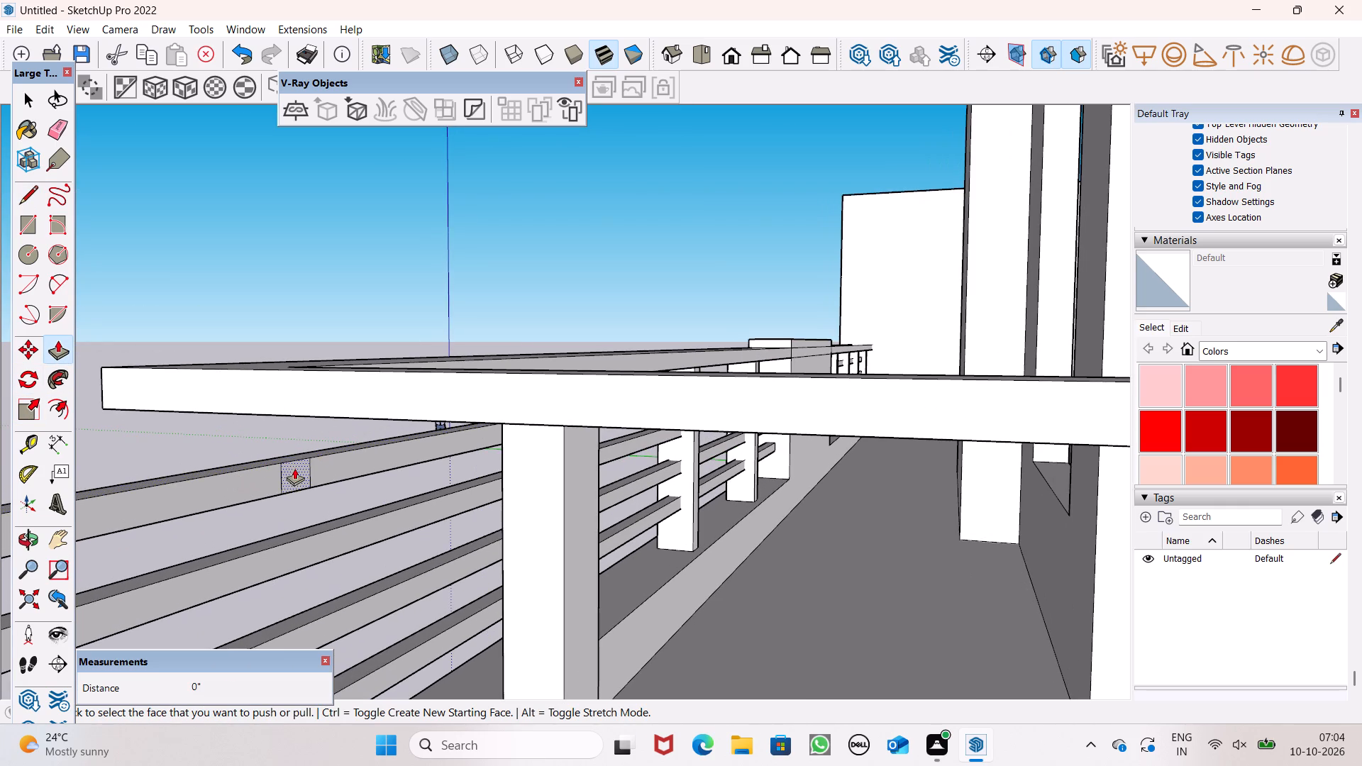
{"action": "left_click_drag", "start_coordinate": [295, 472], "coordinate": [643, 596]}
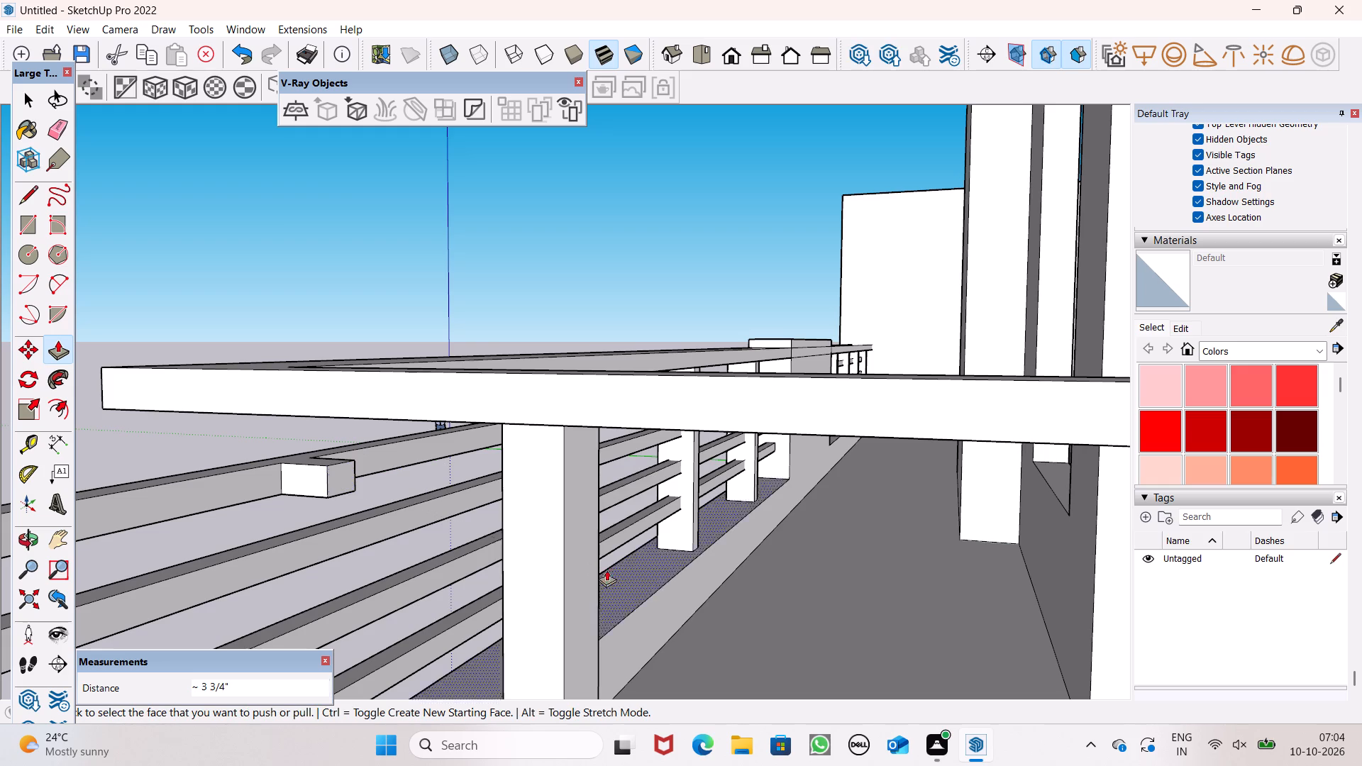
Widen the stub by pulling its outward side face 1' 9 1/16" toward the rails' free ends.
{"action": "scroll", "coordinate": [627, 514], "scroll_direction": "down", "scroll_amount": 4}
{"action": "middle_click_drag", "start_coordinate": [641, 531], "coordinate": [846, 600]}
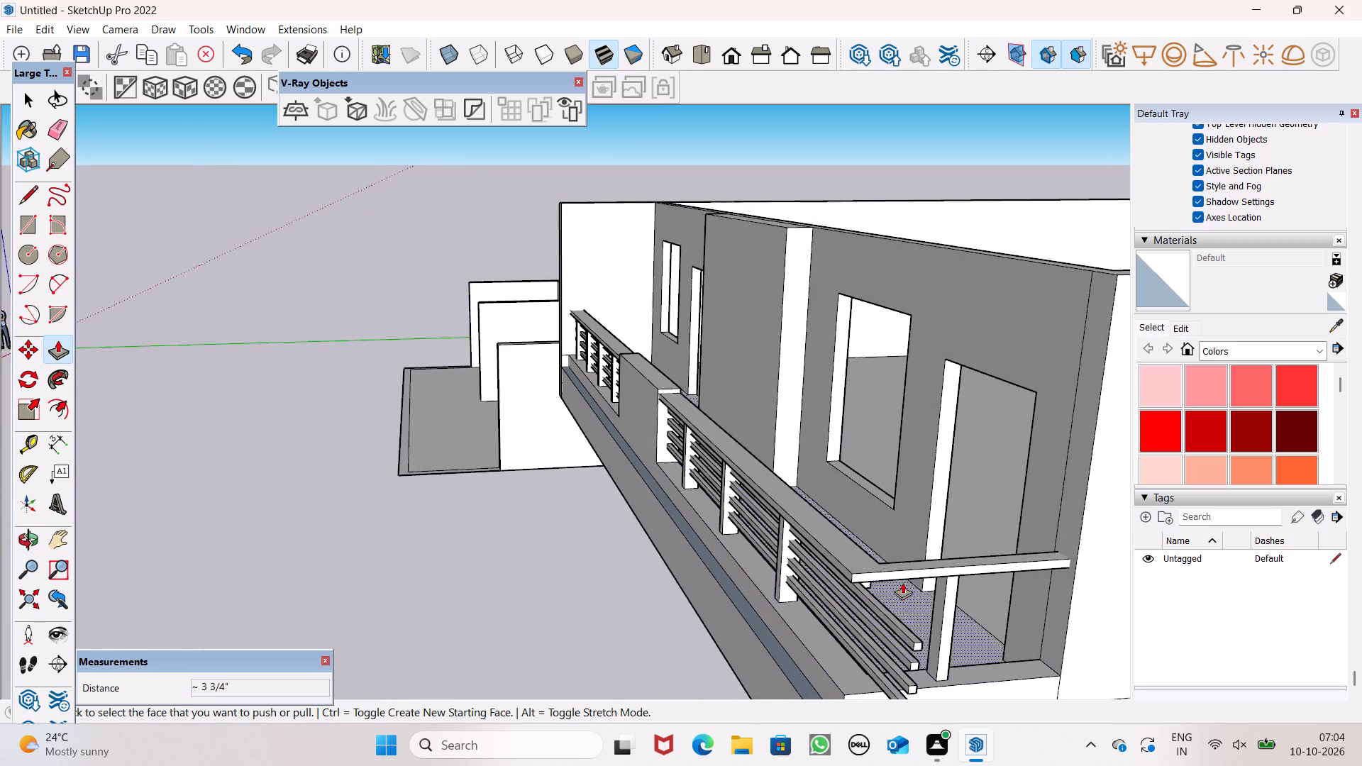
{"action": "scroll", "coordinate": [907, 572], "scroll_direction": "down", "scroll_amount": 2}
{"action": "scroll", "coordinate": [953, 638], "scroll_direction": "up", "scroll_amount": 16}
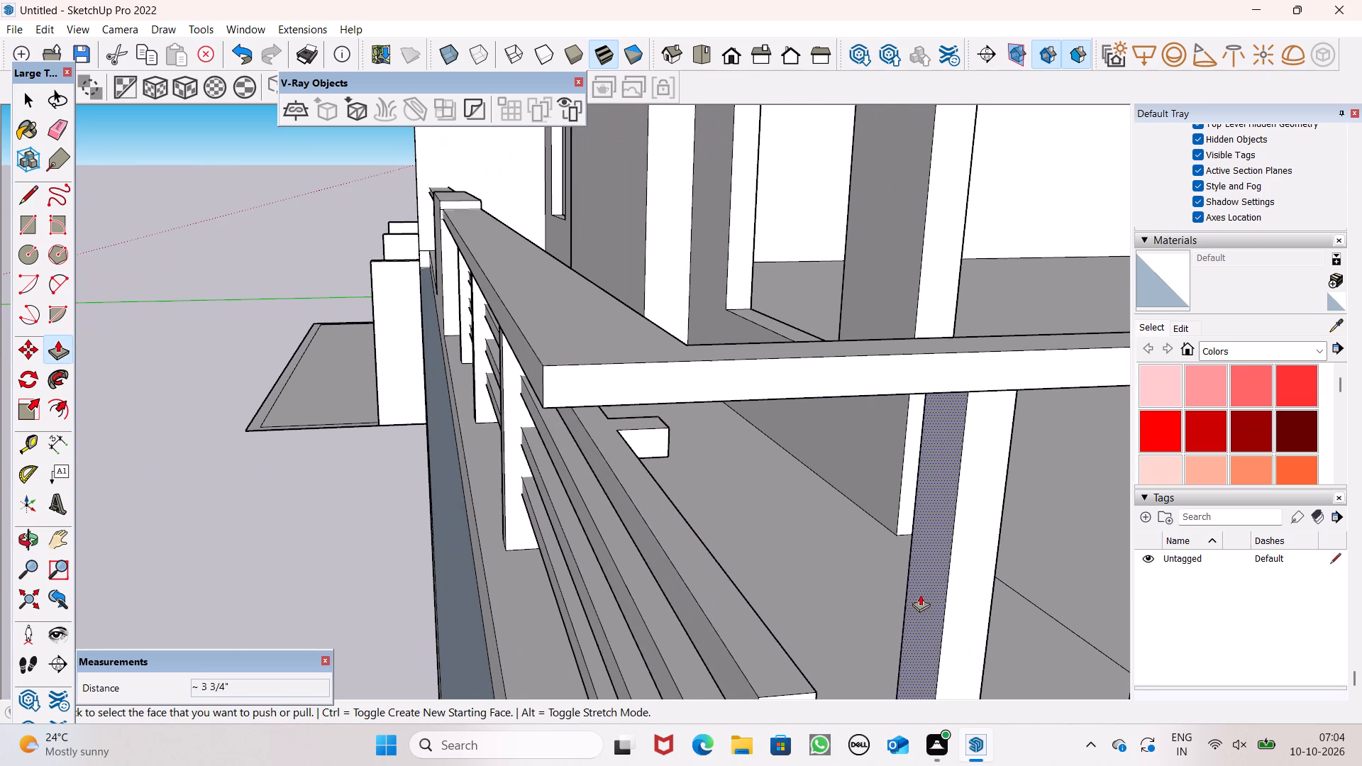
{"action": "left_click_drag", "start_coordinate": [643, 440], "coordinate": [721, 555]}
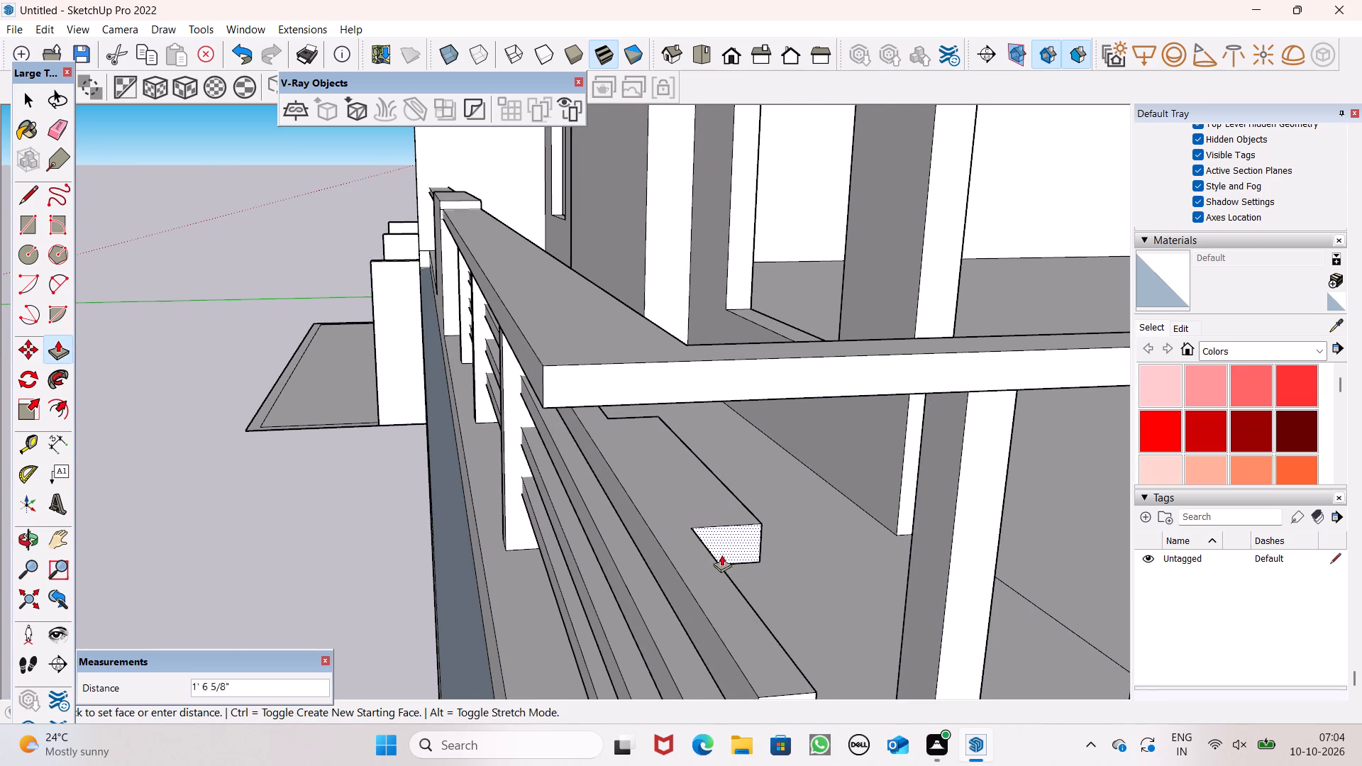
{"action": "left_click_drag", "start_coordinate": [721, 555], "coordinate": [754, 550]}
{"action": "scroll", "coordinate": [907, 557], "scroll_direction": "down", "scroll_amount": 2}
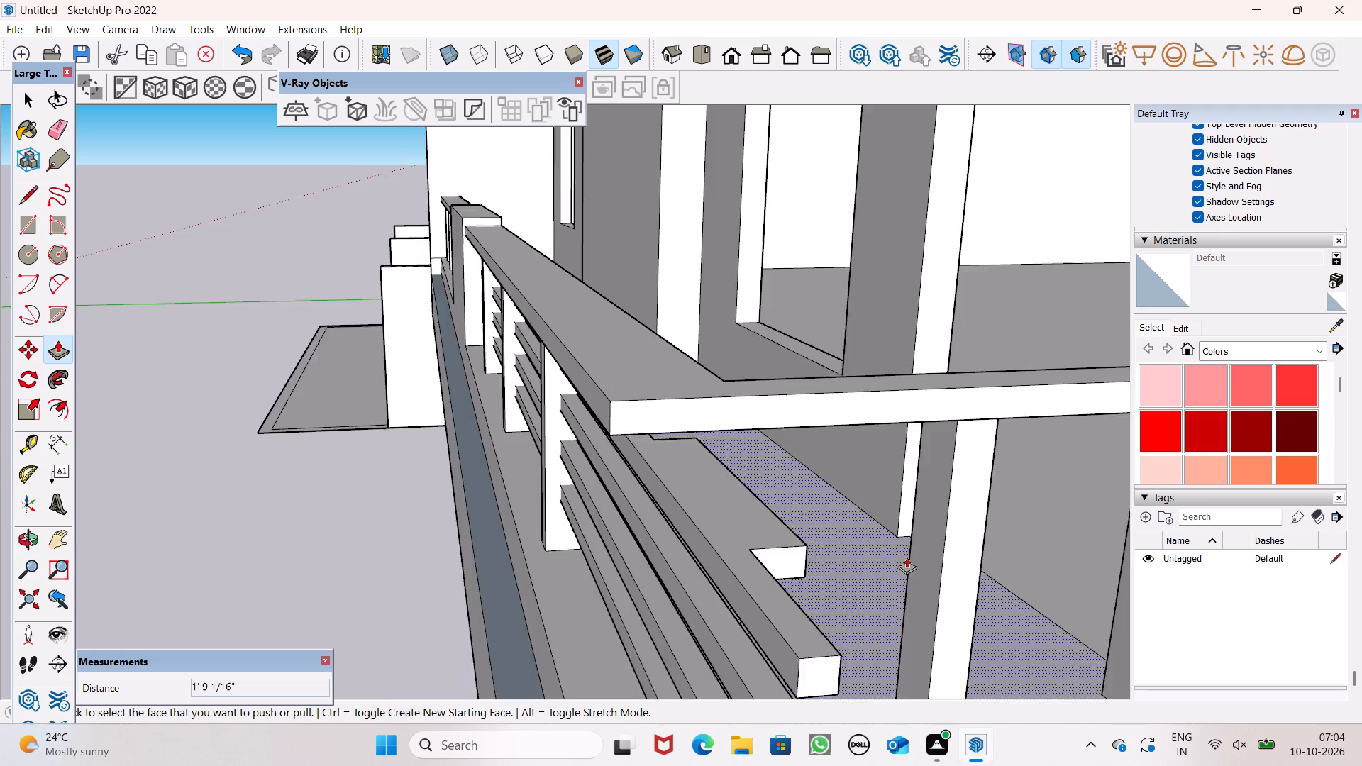
Push the stub's outward side face back along the rail, leaving a short block below the handrail corner.
{"action": "scroll", "coordinate": [907, 557], "scroll_direction": "down", "scroll_amount": 2}
{"action": "middle_click_drag", "start_coordinate": [942, 559], "coordinate": [609, 516]}
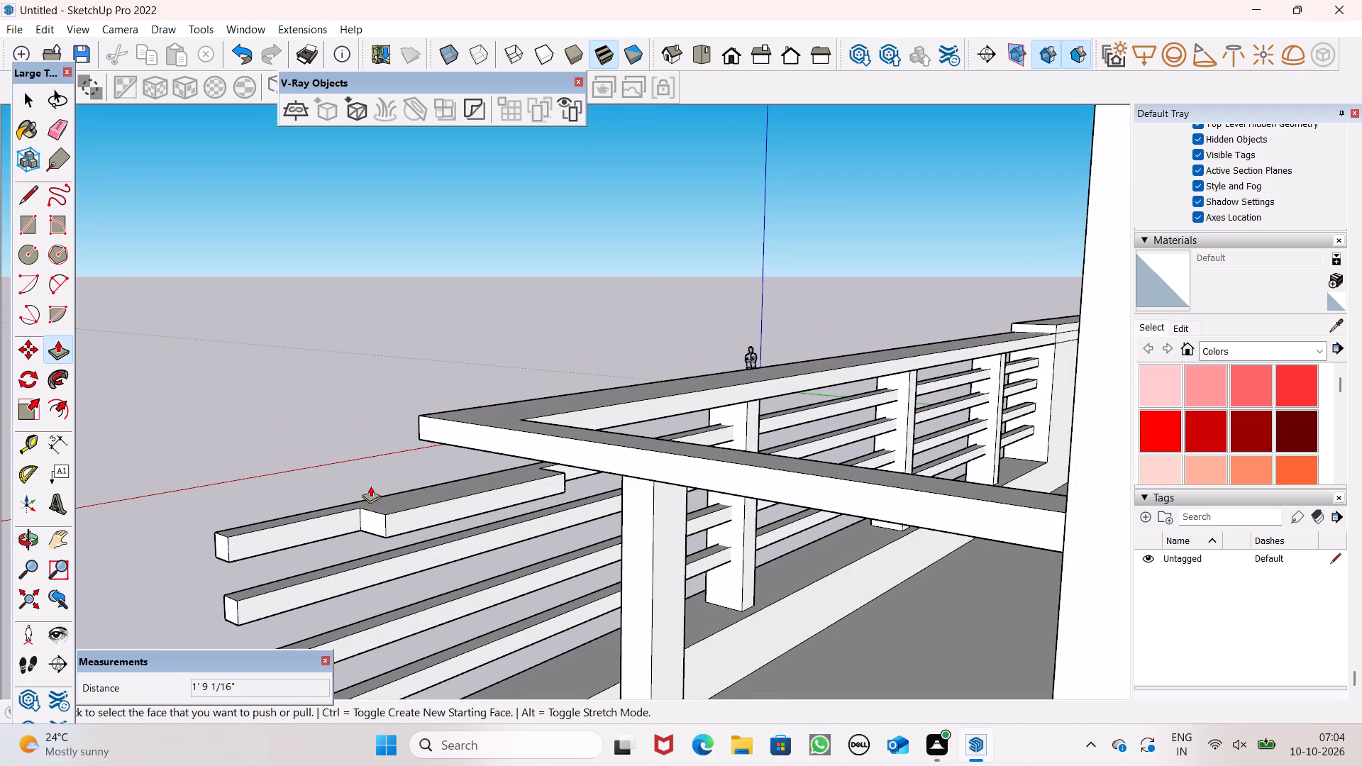
{"action": "left_click_drag", "start_coordinate": [386, 526], "coordinate": [531, 537]}
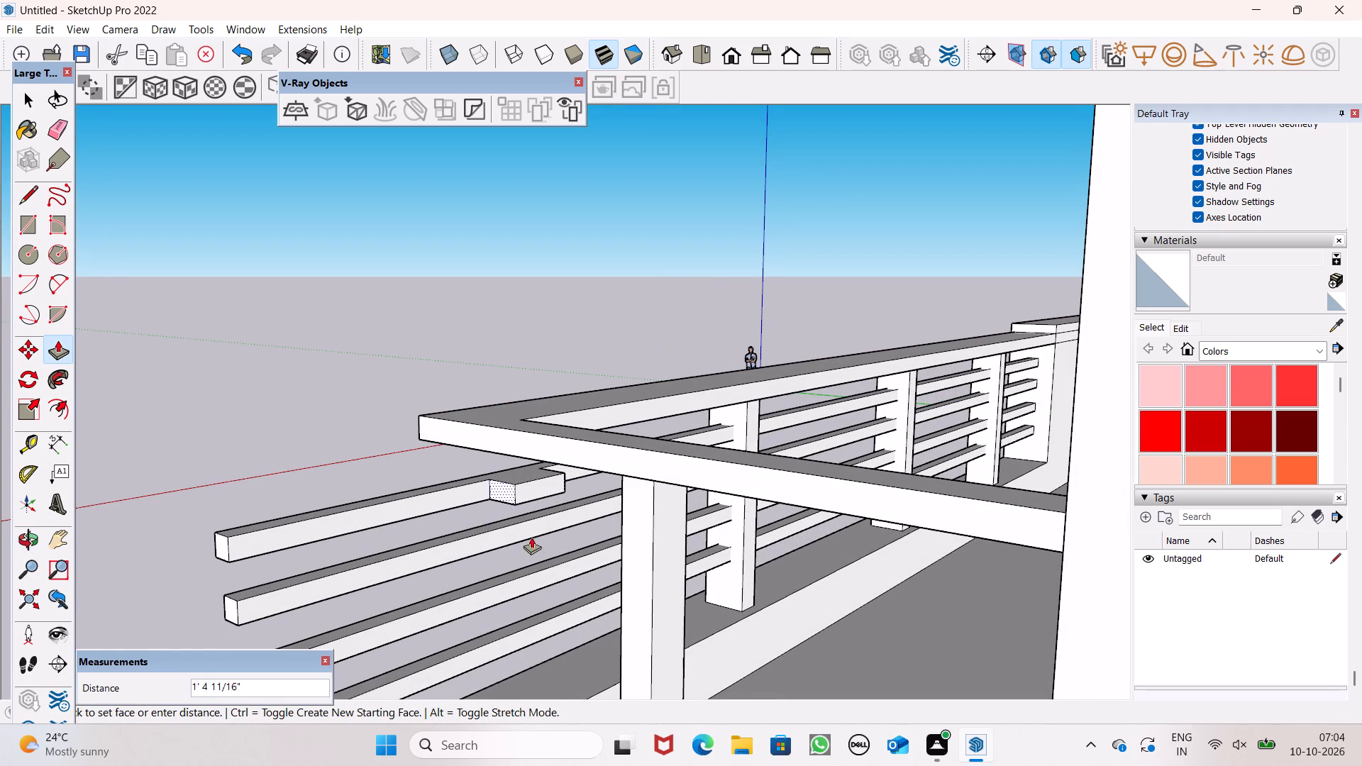
{"action": "left_click_drag", "start_coordinate": [531, 537], "coordinate": [542, 533]}
{"action": "left_click", "coordinate": [542, 533]}
{"action": "key", "text": "space"}
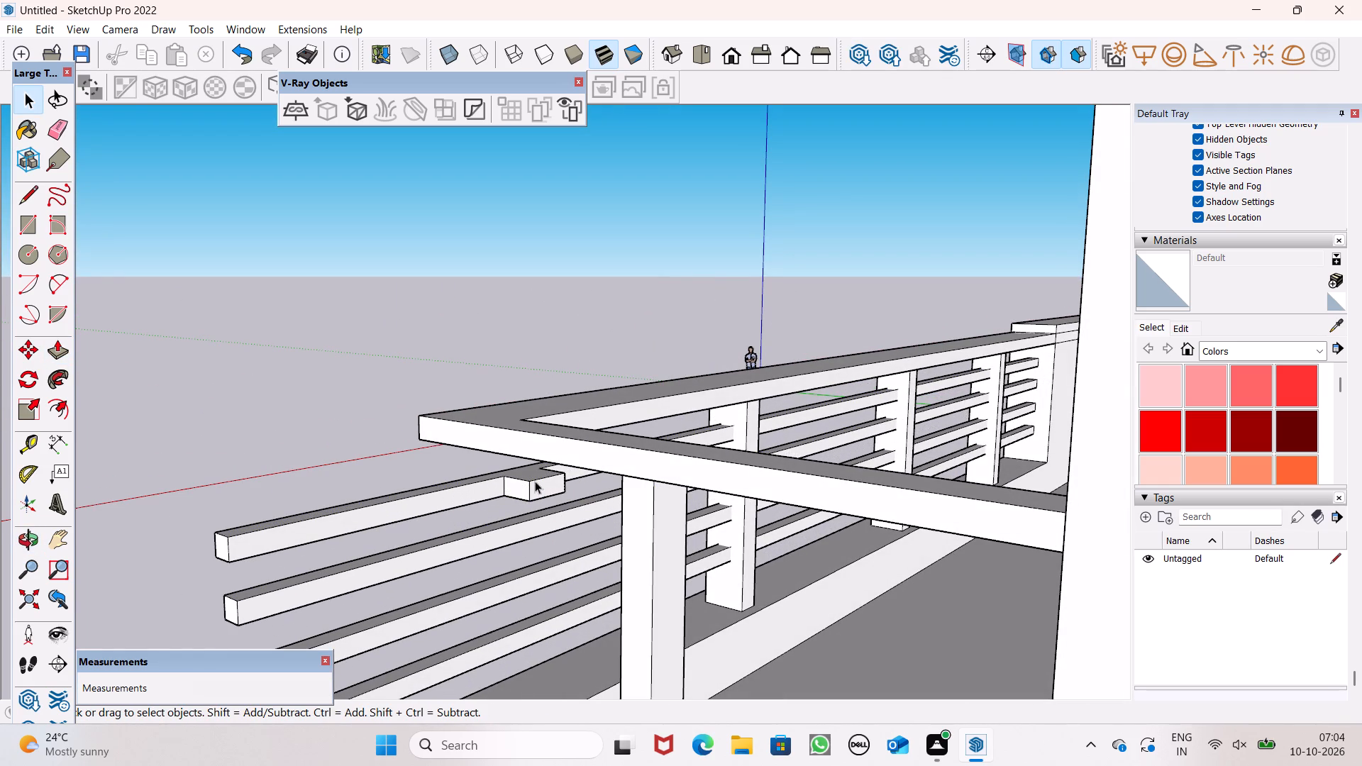
{"action": "scroll", "coordinate": [557, 477], "scroll_direction": "down", "scroll_amount": 2}
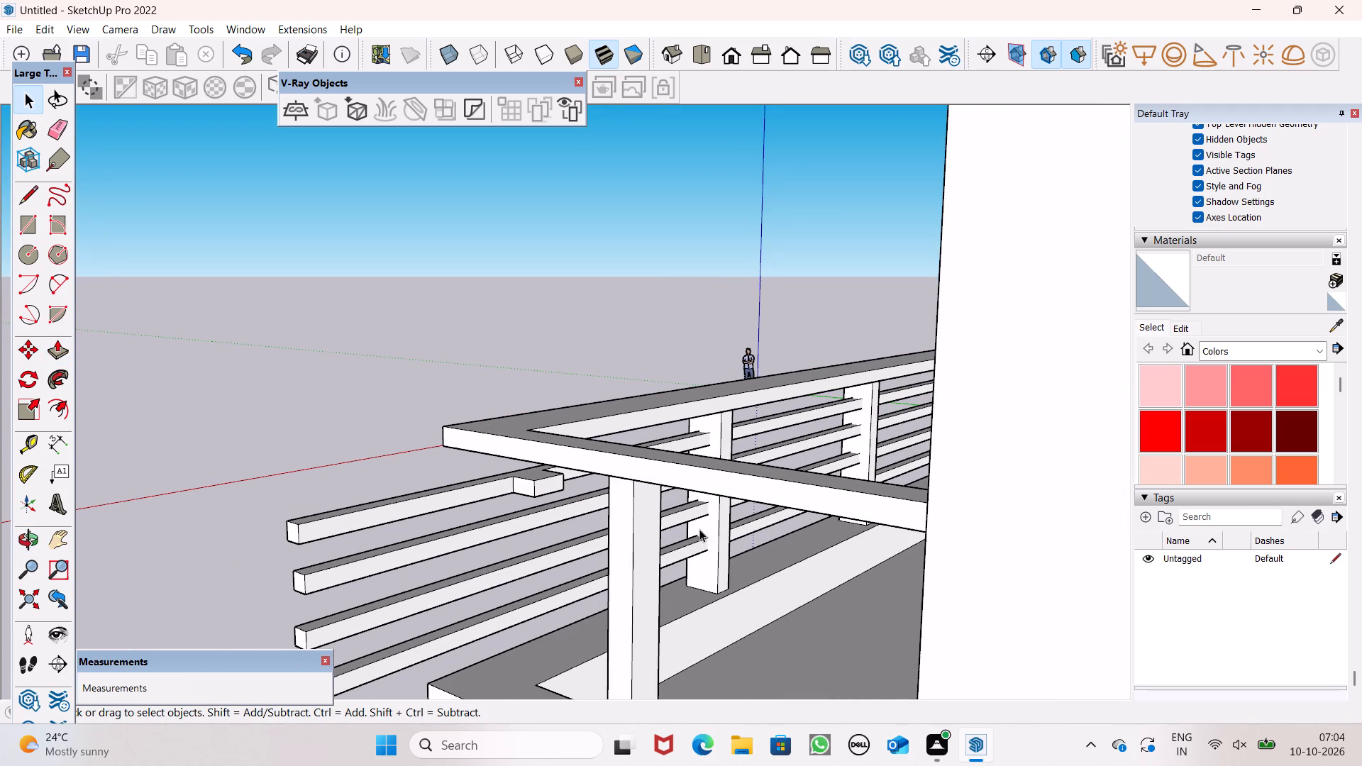
Extend the stub's end face toward the building until the return rail reaches the post under the short handrail.
{"action": "left_click", "coordinate": [51, 360]}
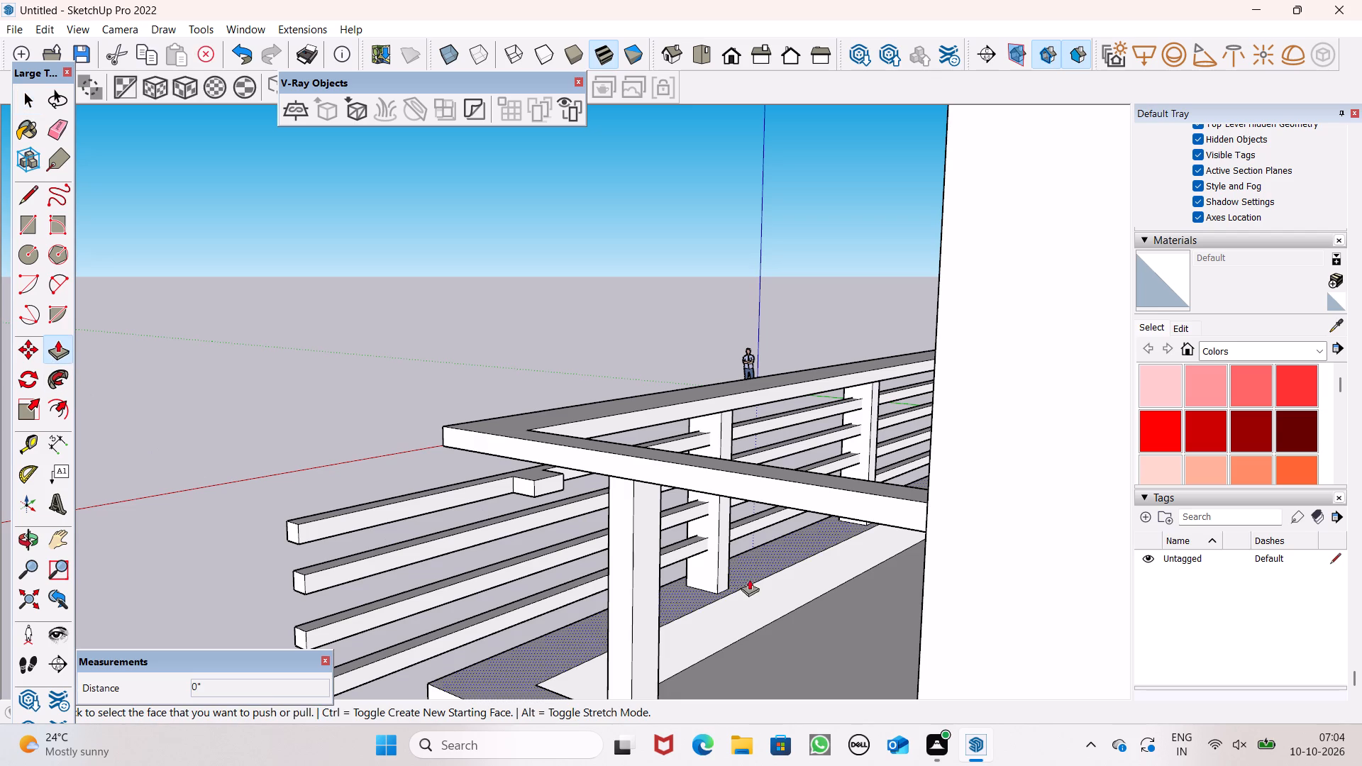
{"action": "left_click_drag", "start_coordinate": [549, 484], "coordinate": [616, 540]}
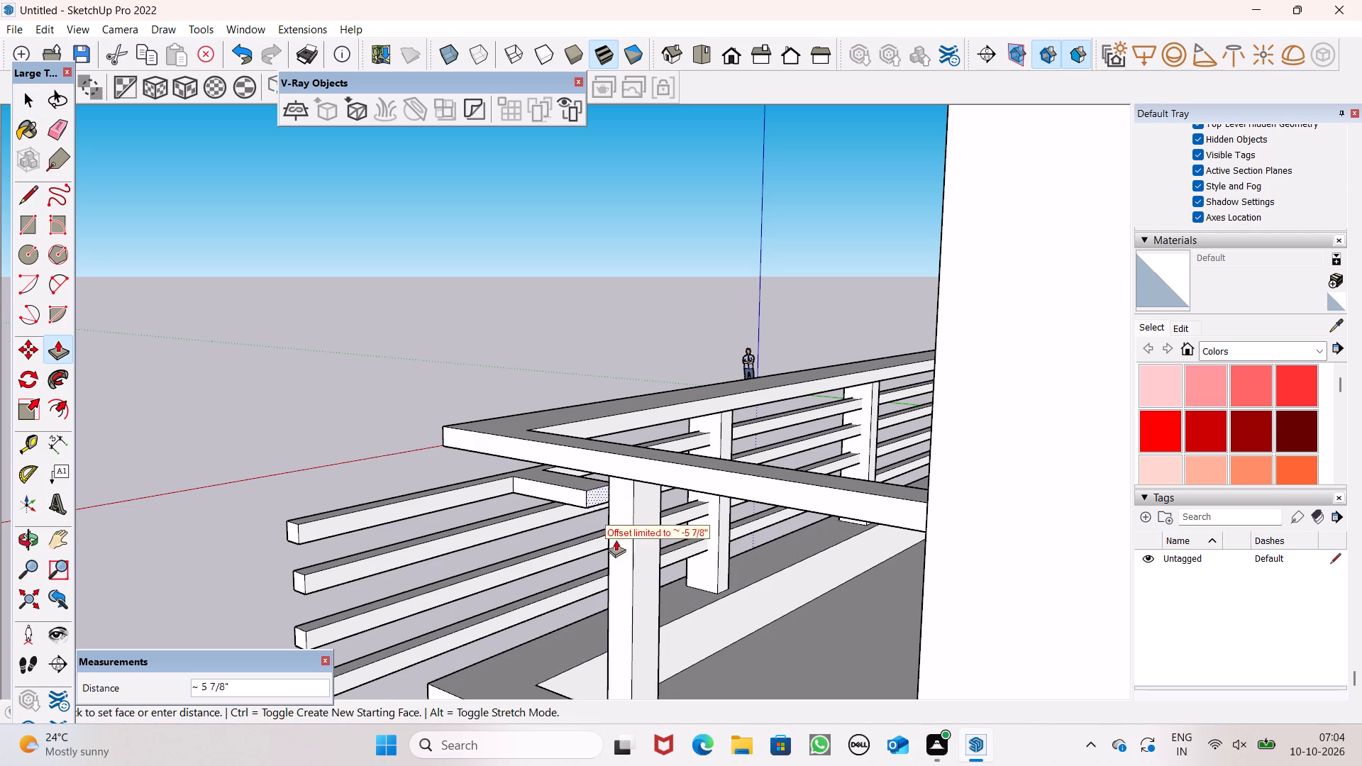
{"action": "left_click_drag", "start_coordinate": [616, 540], "coordinate": [655, 555]}
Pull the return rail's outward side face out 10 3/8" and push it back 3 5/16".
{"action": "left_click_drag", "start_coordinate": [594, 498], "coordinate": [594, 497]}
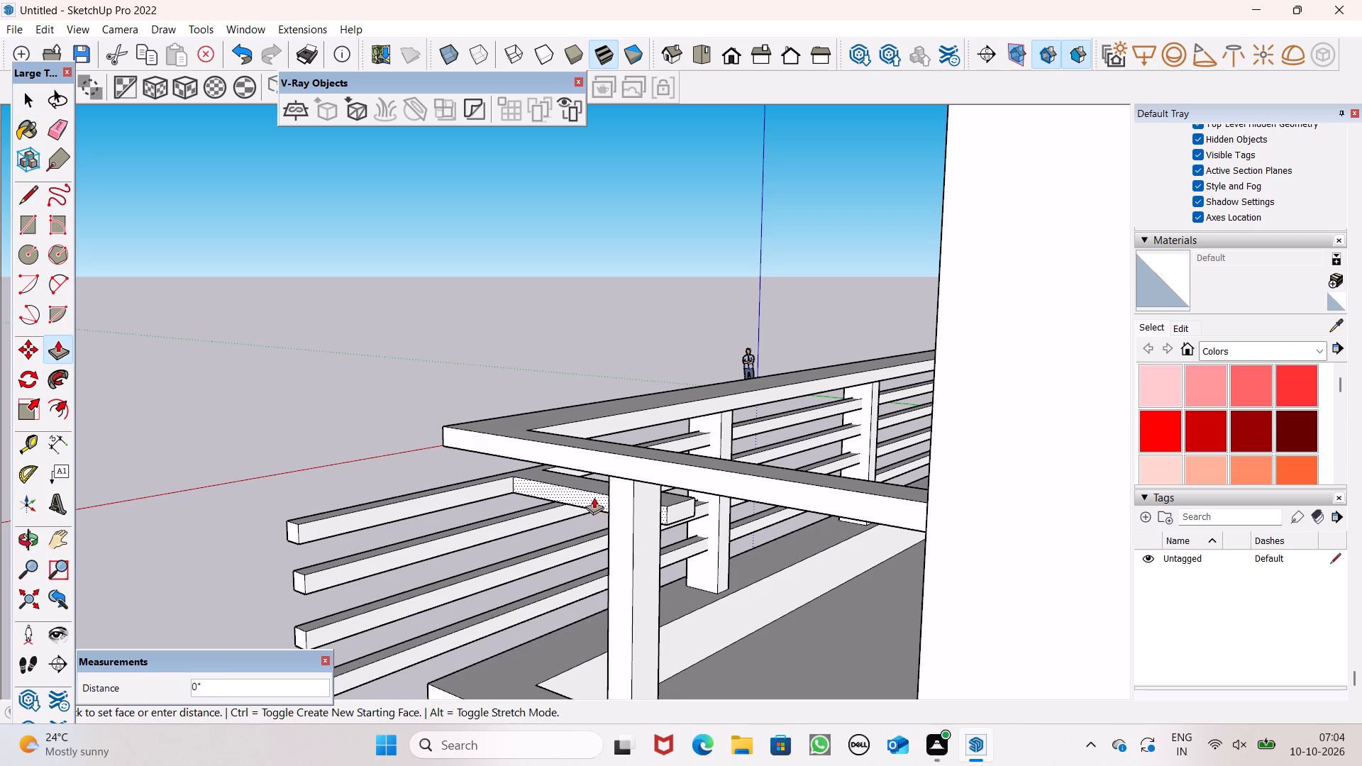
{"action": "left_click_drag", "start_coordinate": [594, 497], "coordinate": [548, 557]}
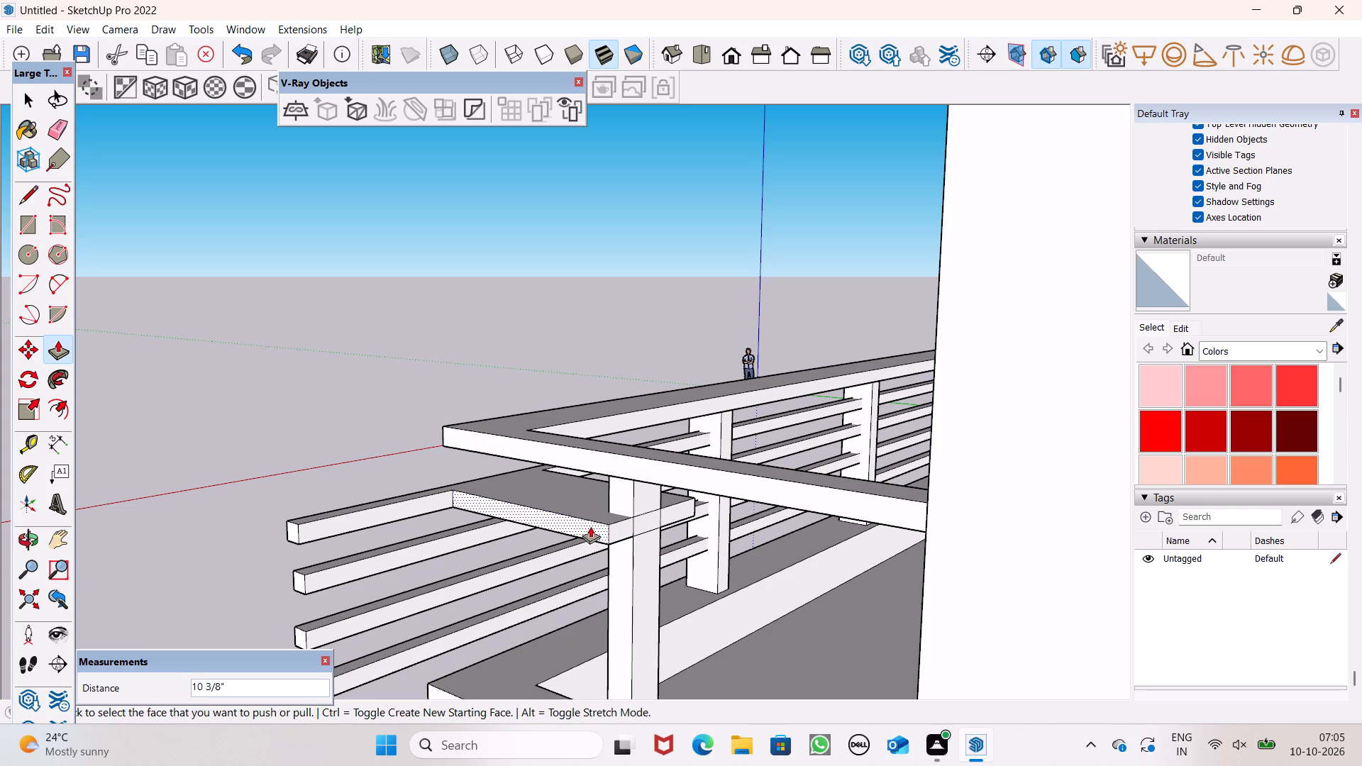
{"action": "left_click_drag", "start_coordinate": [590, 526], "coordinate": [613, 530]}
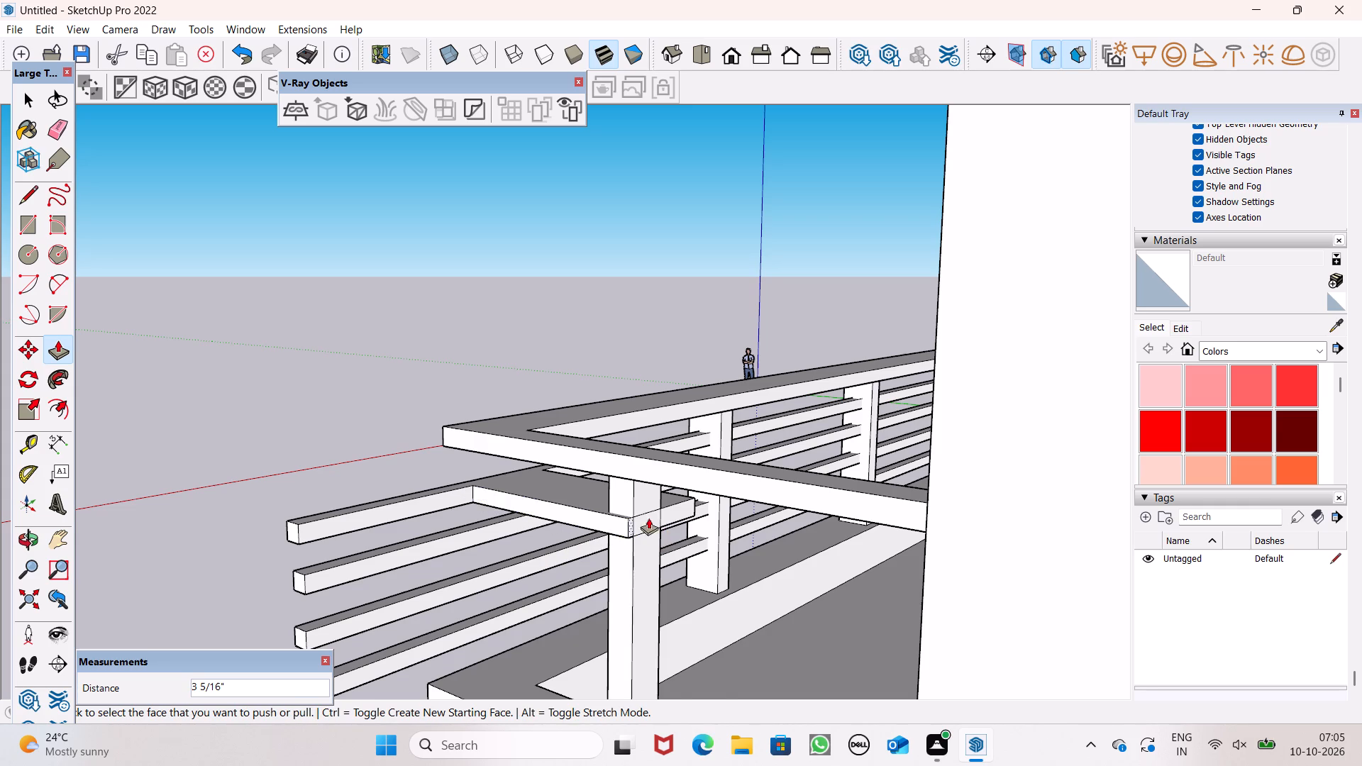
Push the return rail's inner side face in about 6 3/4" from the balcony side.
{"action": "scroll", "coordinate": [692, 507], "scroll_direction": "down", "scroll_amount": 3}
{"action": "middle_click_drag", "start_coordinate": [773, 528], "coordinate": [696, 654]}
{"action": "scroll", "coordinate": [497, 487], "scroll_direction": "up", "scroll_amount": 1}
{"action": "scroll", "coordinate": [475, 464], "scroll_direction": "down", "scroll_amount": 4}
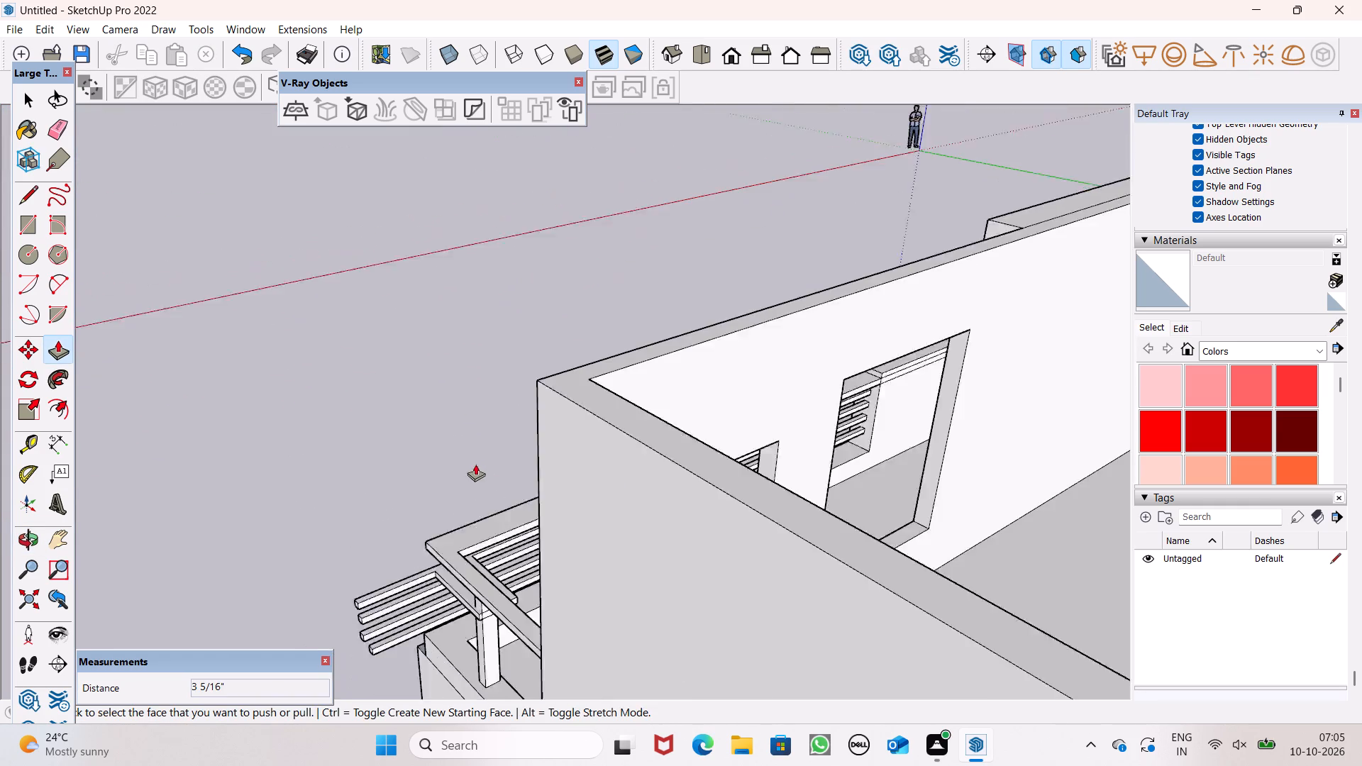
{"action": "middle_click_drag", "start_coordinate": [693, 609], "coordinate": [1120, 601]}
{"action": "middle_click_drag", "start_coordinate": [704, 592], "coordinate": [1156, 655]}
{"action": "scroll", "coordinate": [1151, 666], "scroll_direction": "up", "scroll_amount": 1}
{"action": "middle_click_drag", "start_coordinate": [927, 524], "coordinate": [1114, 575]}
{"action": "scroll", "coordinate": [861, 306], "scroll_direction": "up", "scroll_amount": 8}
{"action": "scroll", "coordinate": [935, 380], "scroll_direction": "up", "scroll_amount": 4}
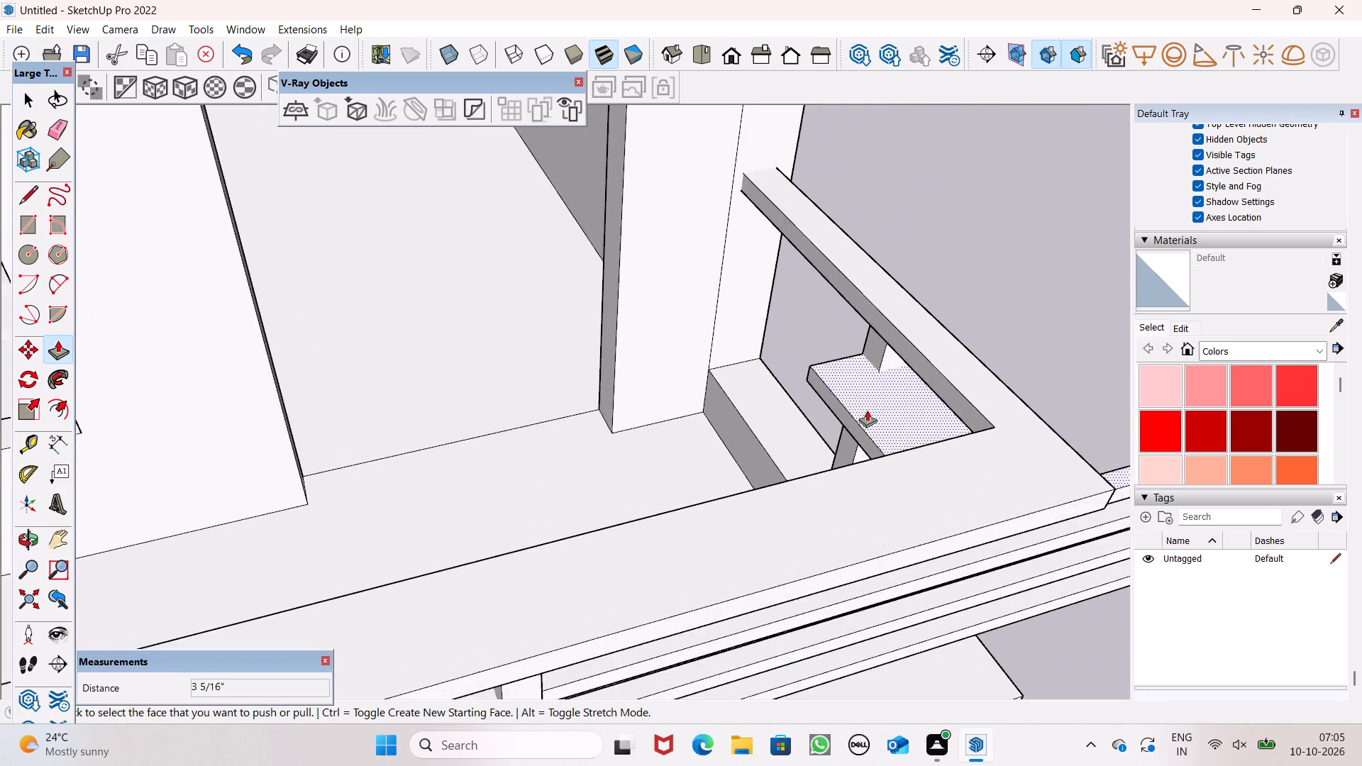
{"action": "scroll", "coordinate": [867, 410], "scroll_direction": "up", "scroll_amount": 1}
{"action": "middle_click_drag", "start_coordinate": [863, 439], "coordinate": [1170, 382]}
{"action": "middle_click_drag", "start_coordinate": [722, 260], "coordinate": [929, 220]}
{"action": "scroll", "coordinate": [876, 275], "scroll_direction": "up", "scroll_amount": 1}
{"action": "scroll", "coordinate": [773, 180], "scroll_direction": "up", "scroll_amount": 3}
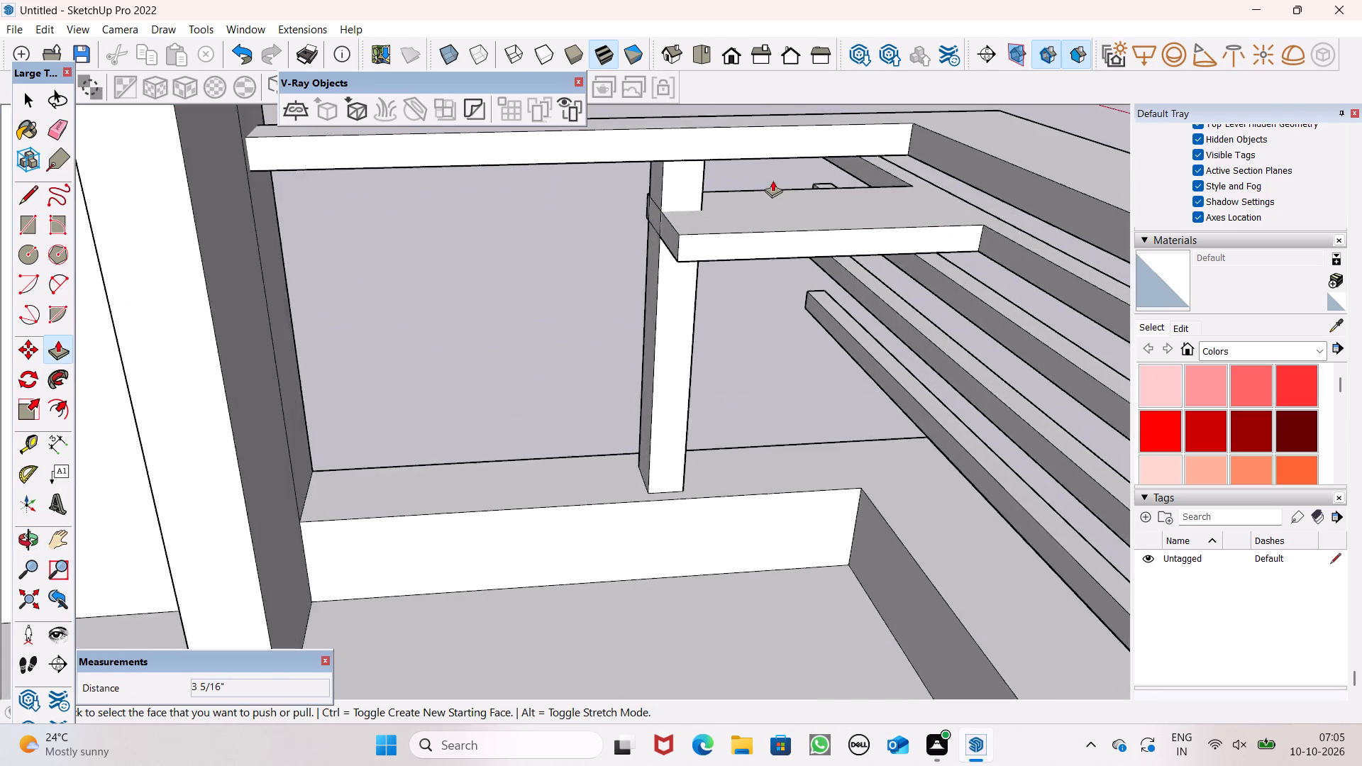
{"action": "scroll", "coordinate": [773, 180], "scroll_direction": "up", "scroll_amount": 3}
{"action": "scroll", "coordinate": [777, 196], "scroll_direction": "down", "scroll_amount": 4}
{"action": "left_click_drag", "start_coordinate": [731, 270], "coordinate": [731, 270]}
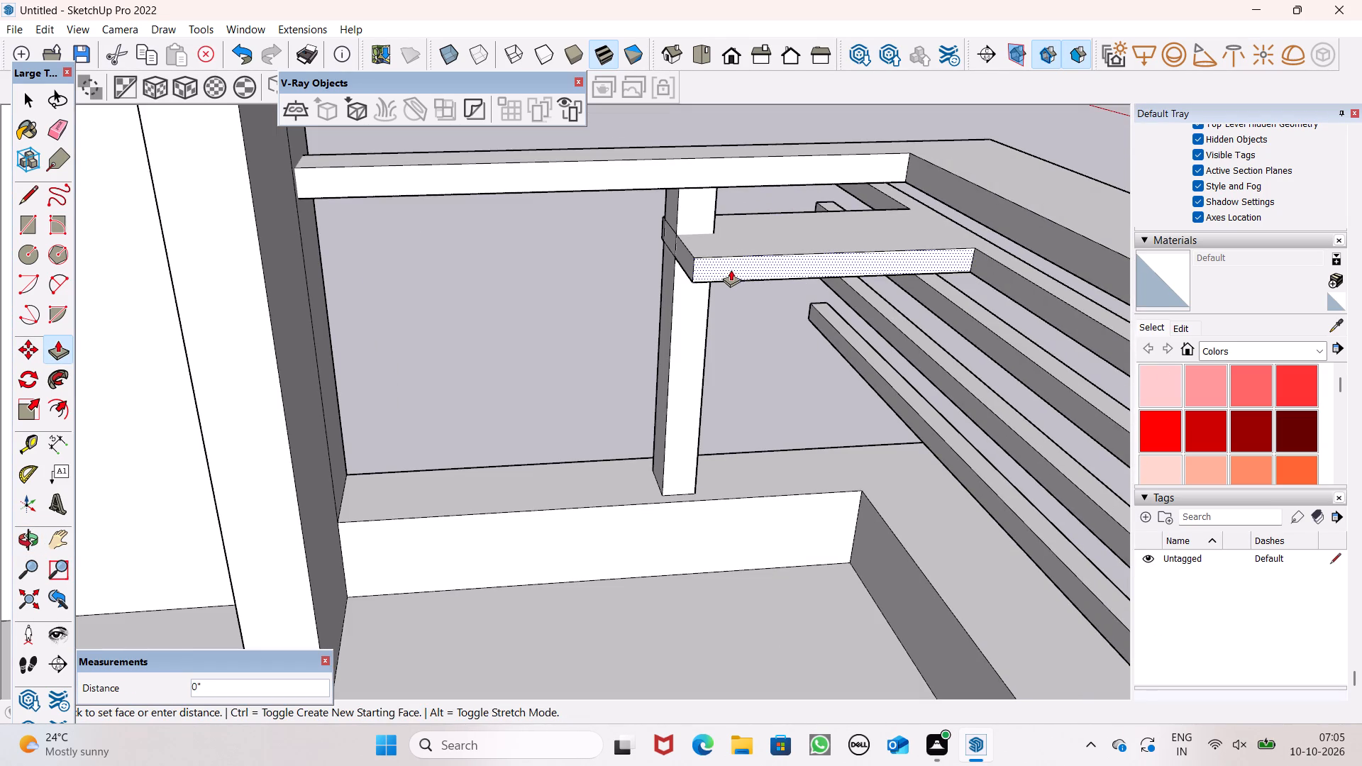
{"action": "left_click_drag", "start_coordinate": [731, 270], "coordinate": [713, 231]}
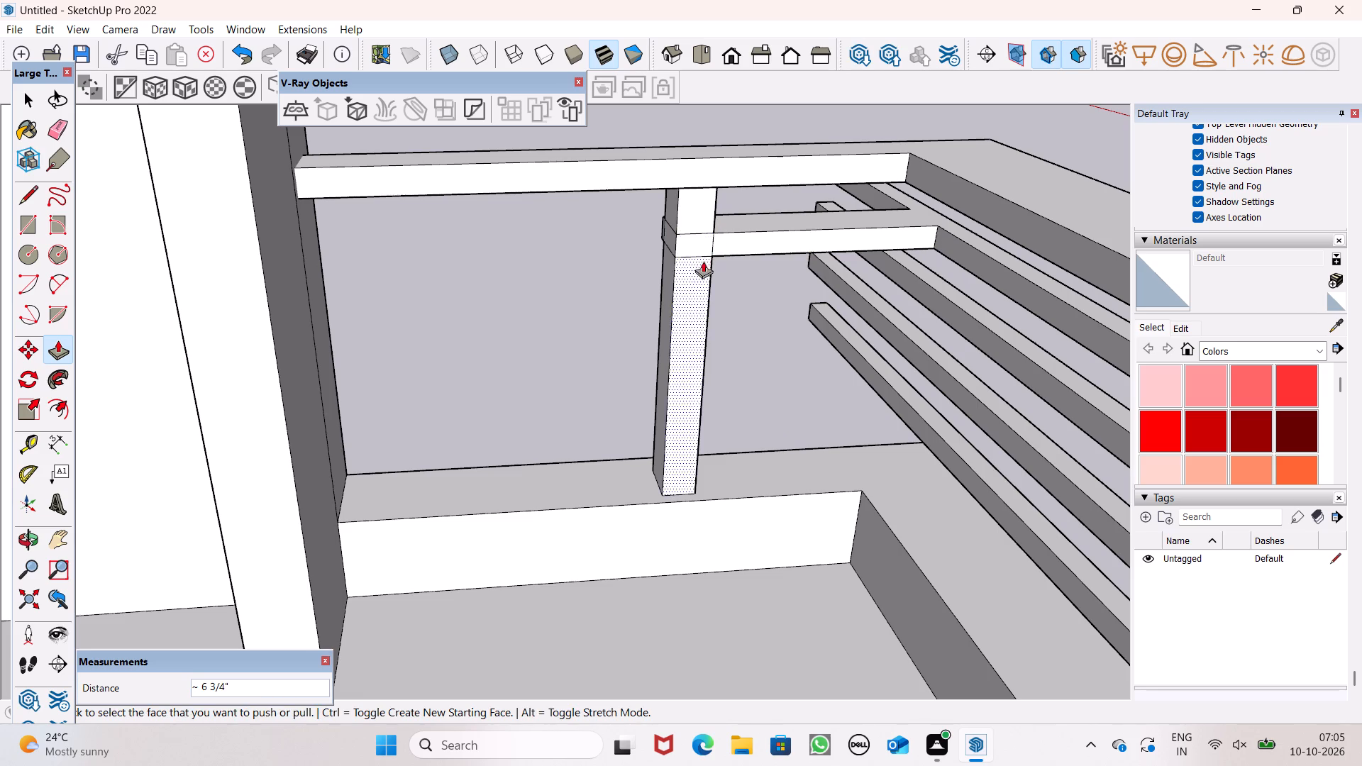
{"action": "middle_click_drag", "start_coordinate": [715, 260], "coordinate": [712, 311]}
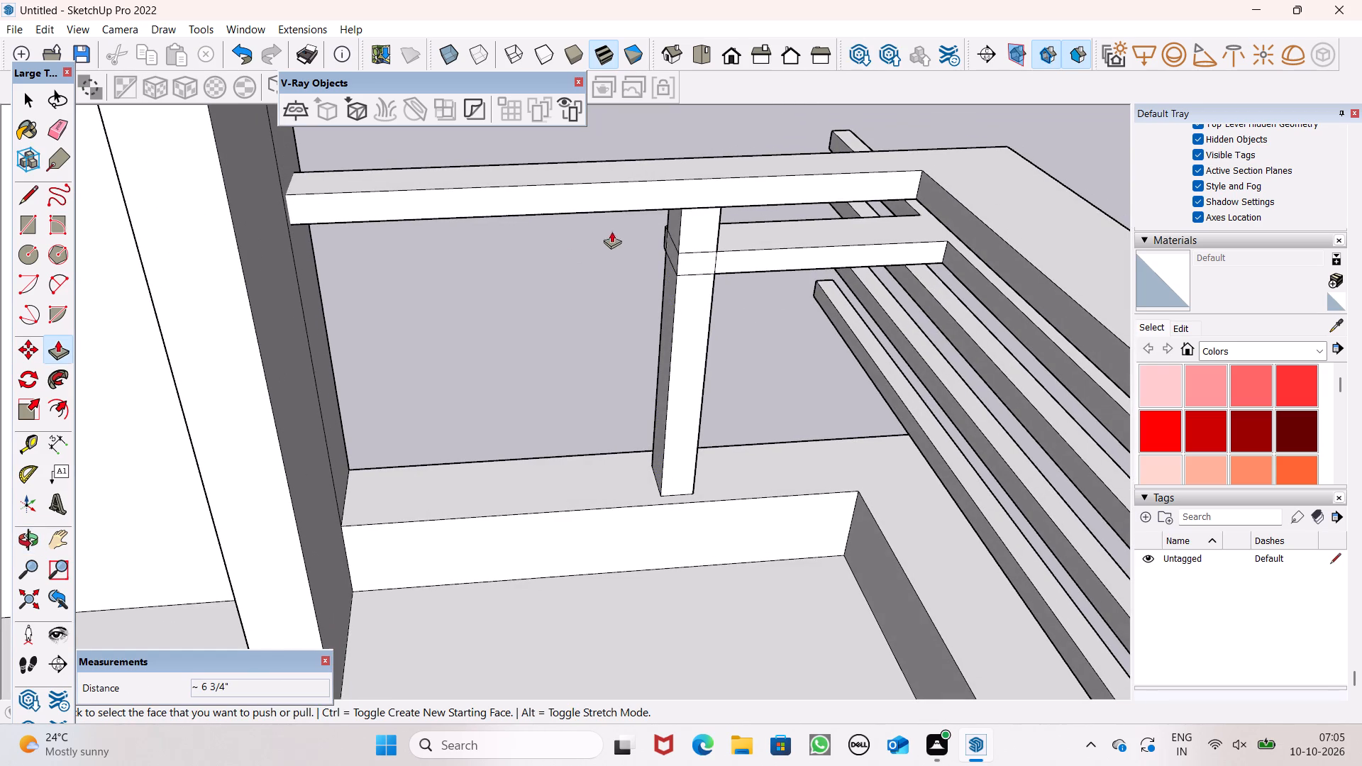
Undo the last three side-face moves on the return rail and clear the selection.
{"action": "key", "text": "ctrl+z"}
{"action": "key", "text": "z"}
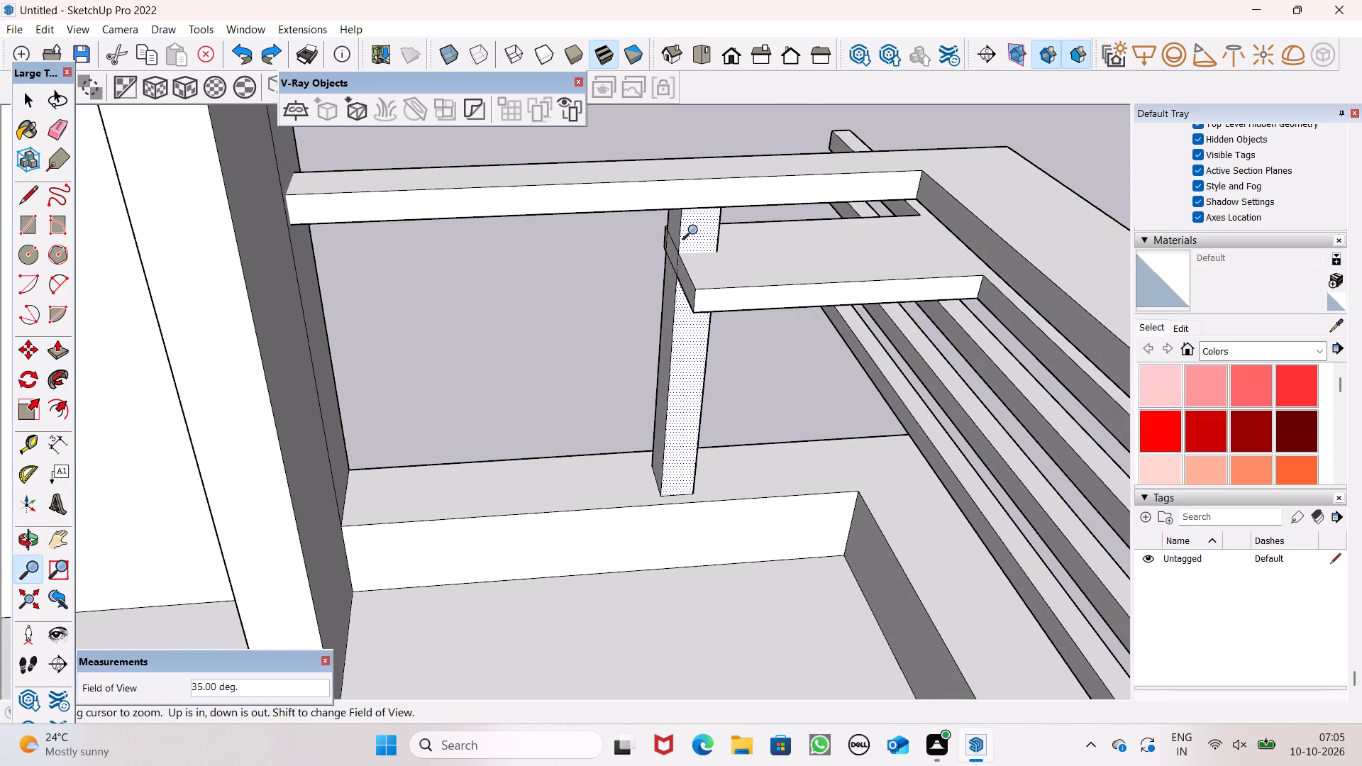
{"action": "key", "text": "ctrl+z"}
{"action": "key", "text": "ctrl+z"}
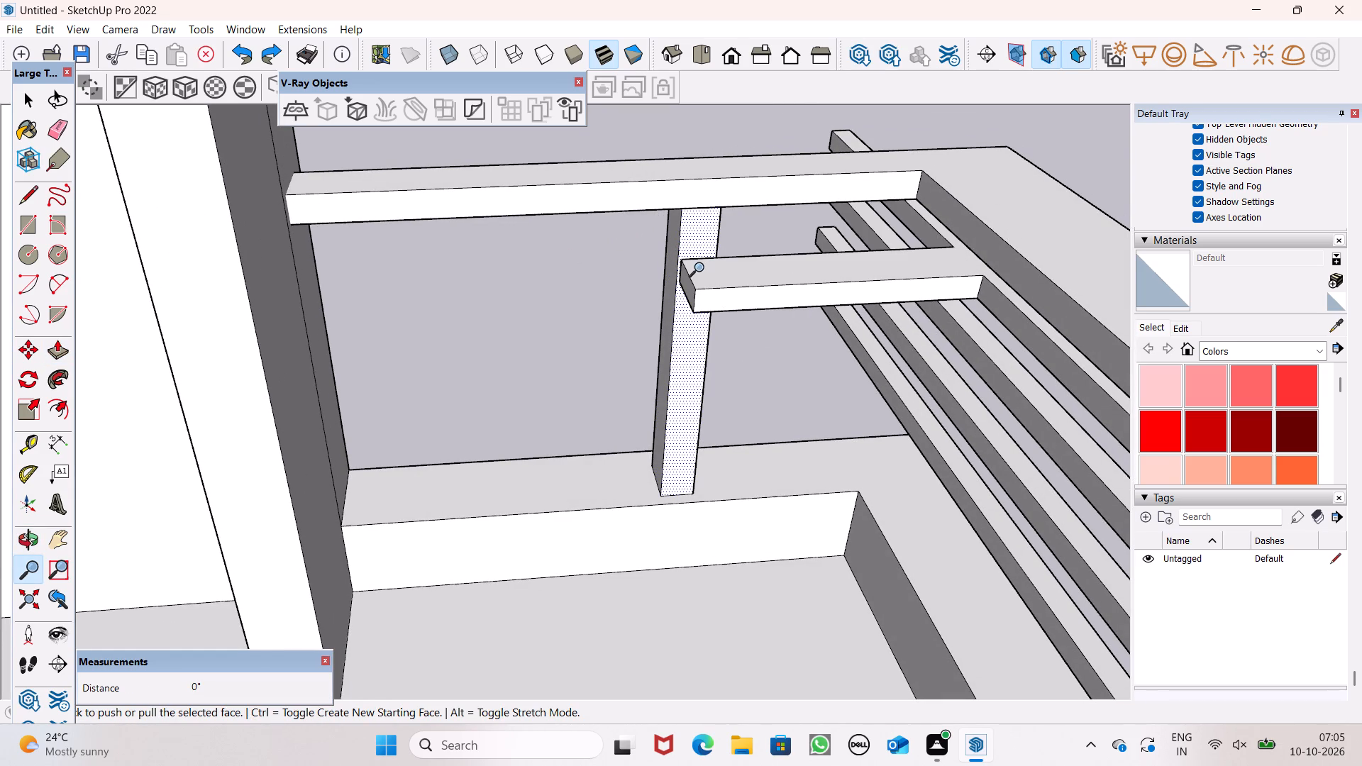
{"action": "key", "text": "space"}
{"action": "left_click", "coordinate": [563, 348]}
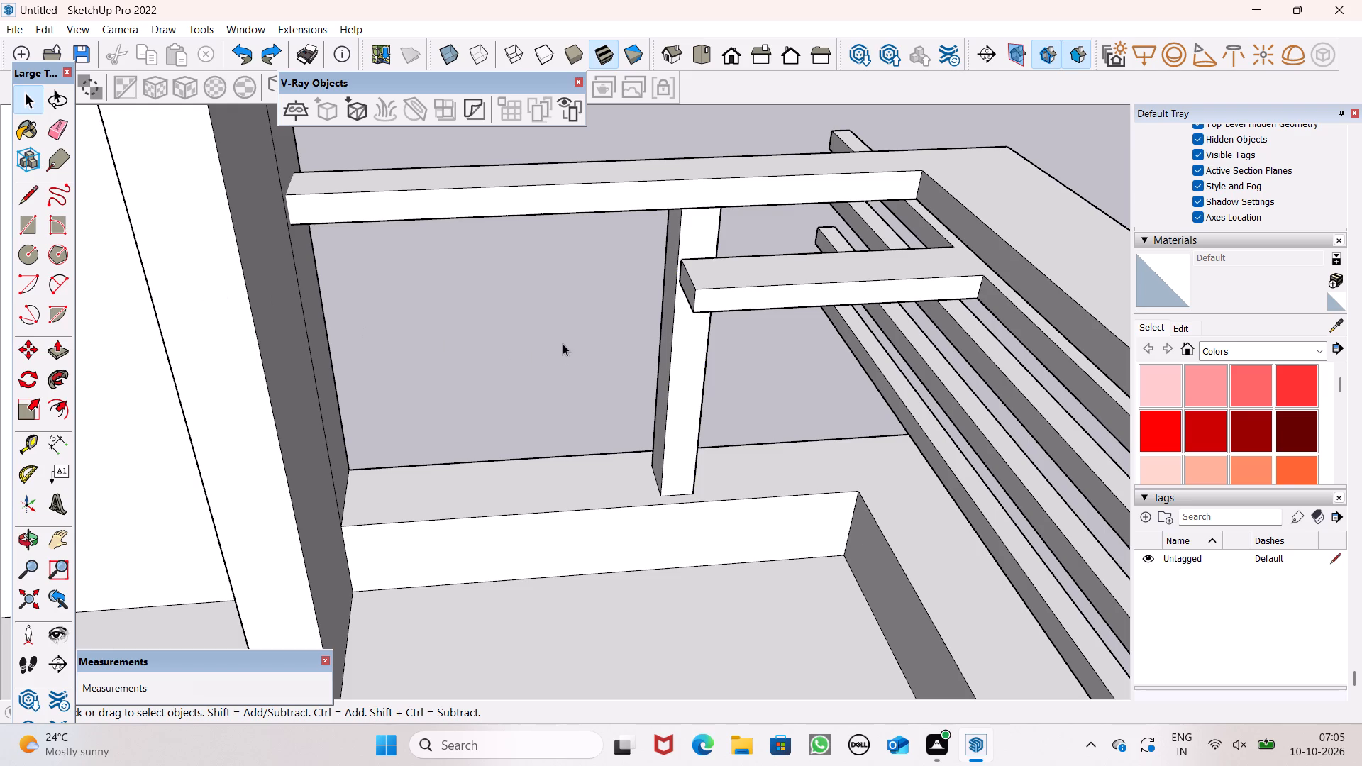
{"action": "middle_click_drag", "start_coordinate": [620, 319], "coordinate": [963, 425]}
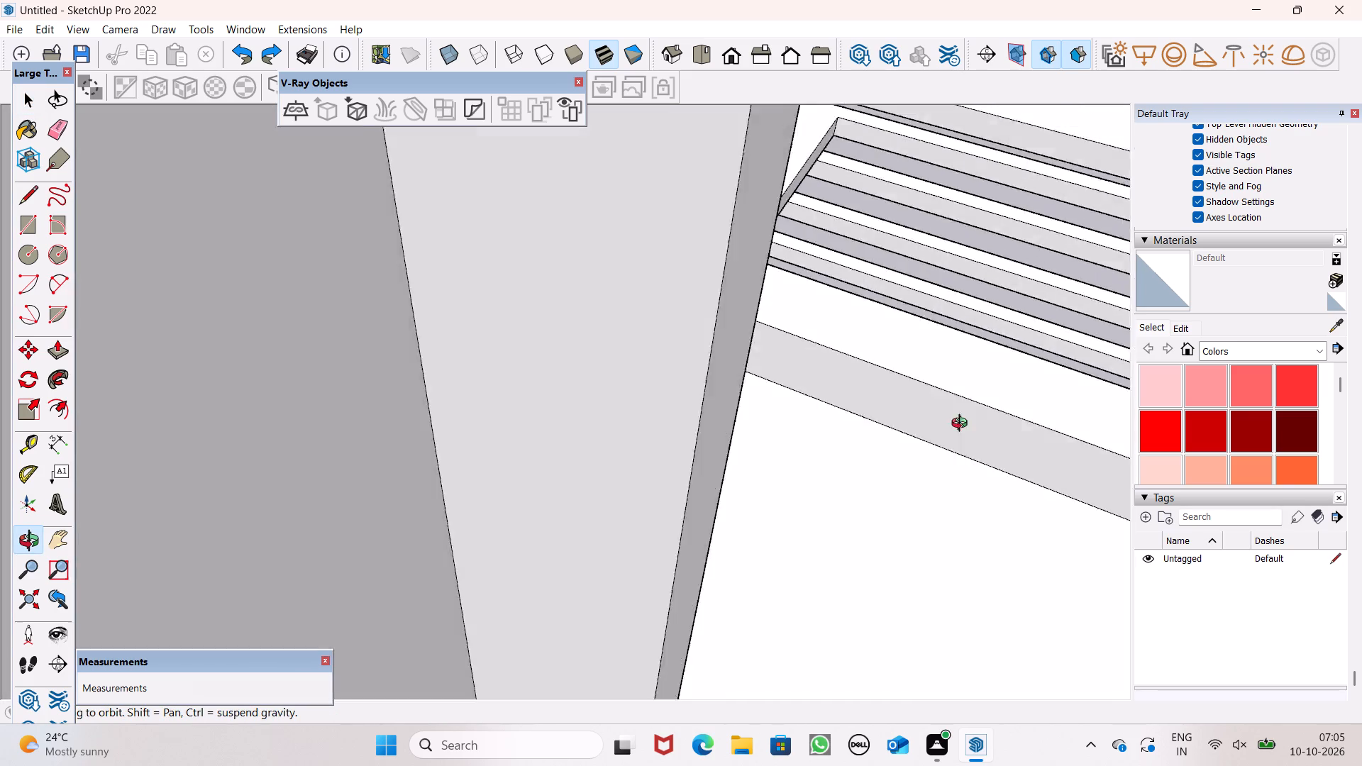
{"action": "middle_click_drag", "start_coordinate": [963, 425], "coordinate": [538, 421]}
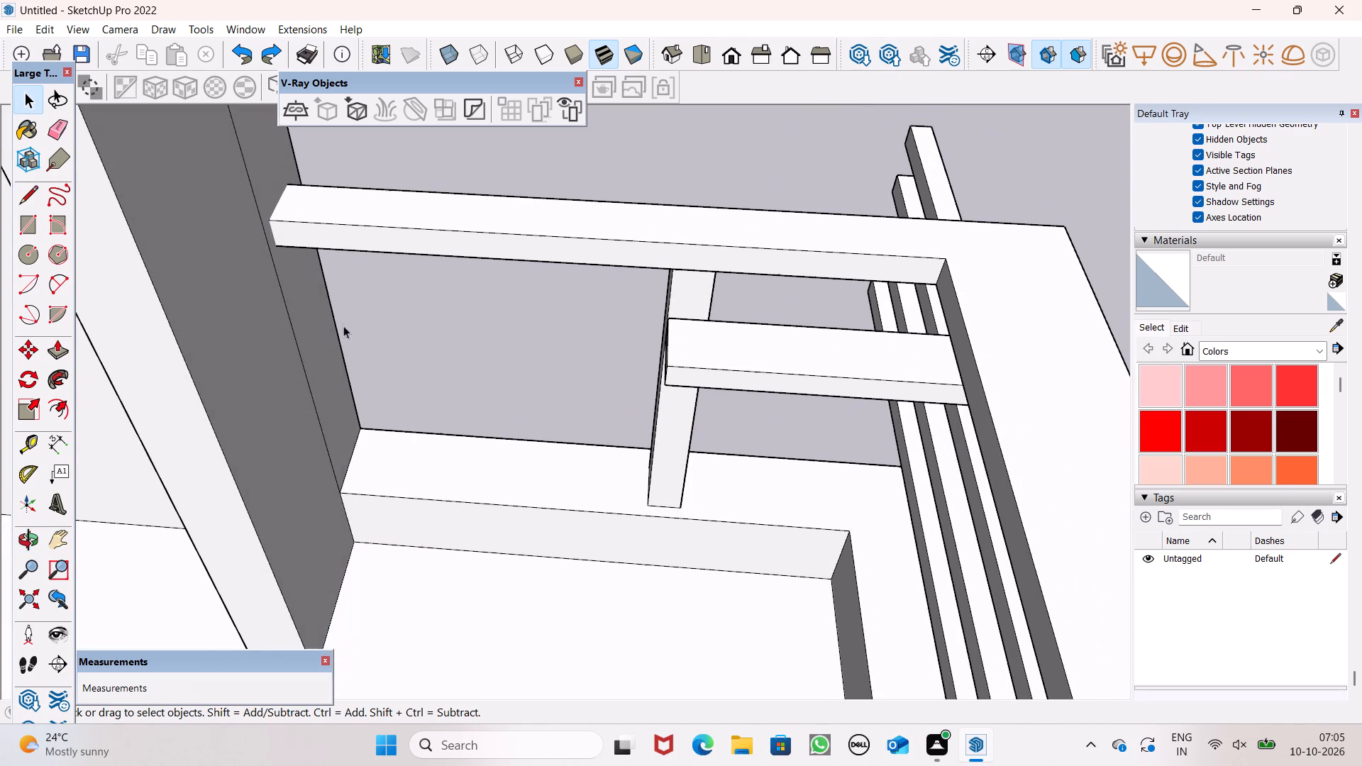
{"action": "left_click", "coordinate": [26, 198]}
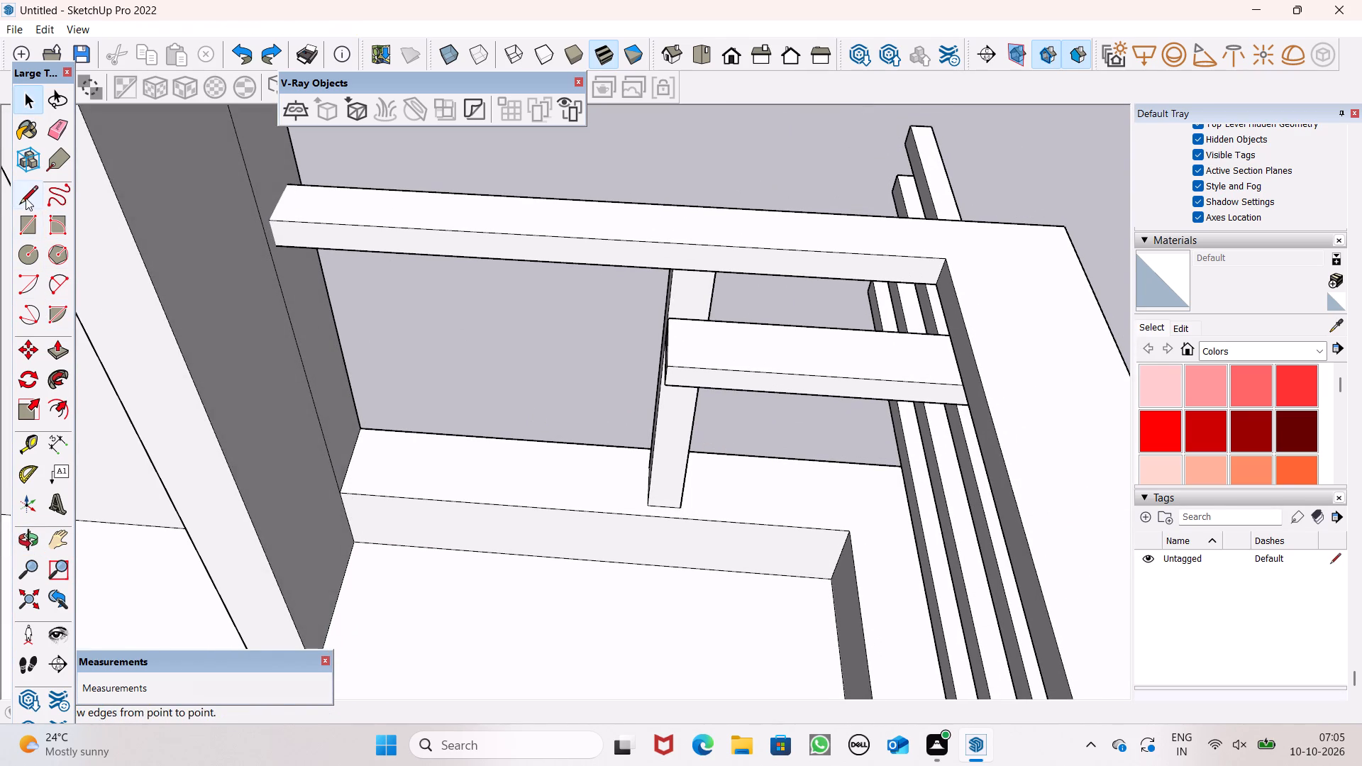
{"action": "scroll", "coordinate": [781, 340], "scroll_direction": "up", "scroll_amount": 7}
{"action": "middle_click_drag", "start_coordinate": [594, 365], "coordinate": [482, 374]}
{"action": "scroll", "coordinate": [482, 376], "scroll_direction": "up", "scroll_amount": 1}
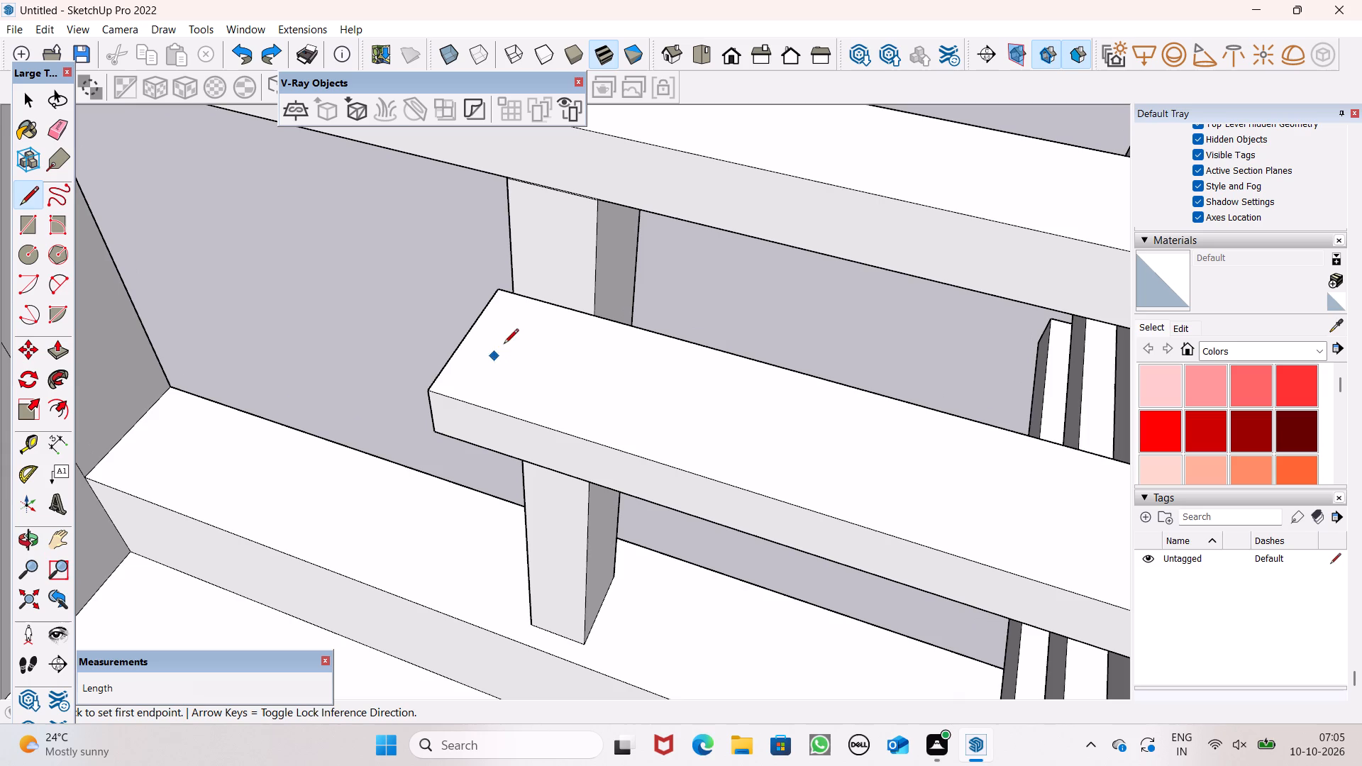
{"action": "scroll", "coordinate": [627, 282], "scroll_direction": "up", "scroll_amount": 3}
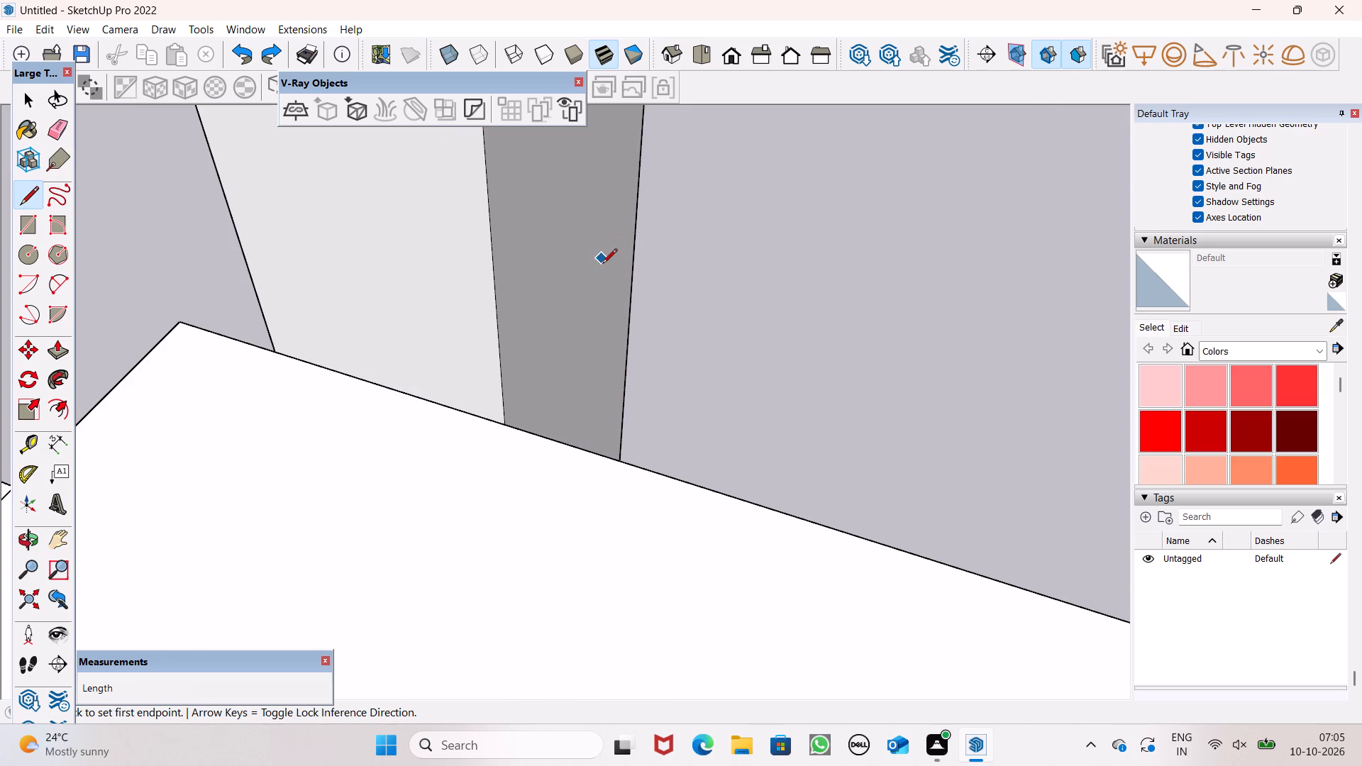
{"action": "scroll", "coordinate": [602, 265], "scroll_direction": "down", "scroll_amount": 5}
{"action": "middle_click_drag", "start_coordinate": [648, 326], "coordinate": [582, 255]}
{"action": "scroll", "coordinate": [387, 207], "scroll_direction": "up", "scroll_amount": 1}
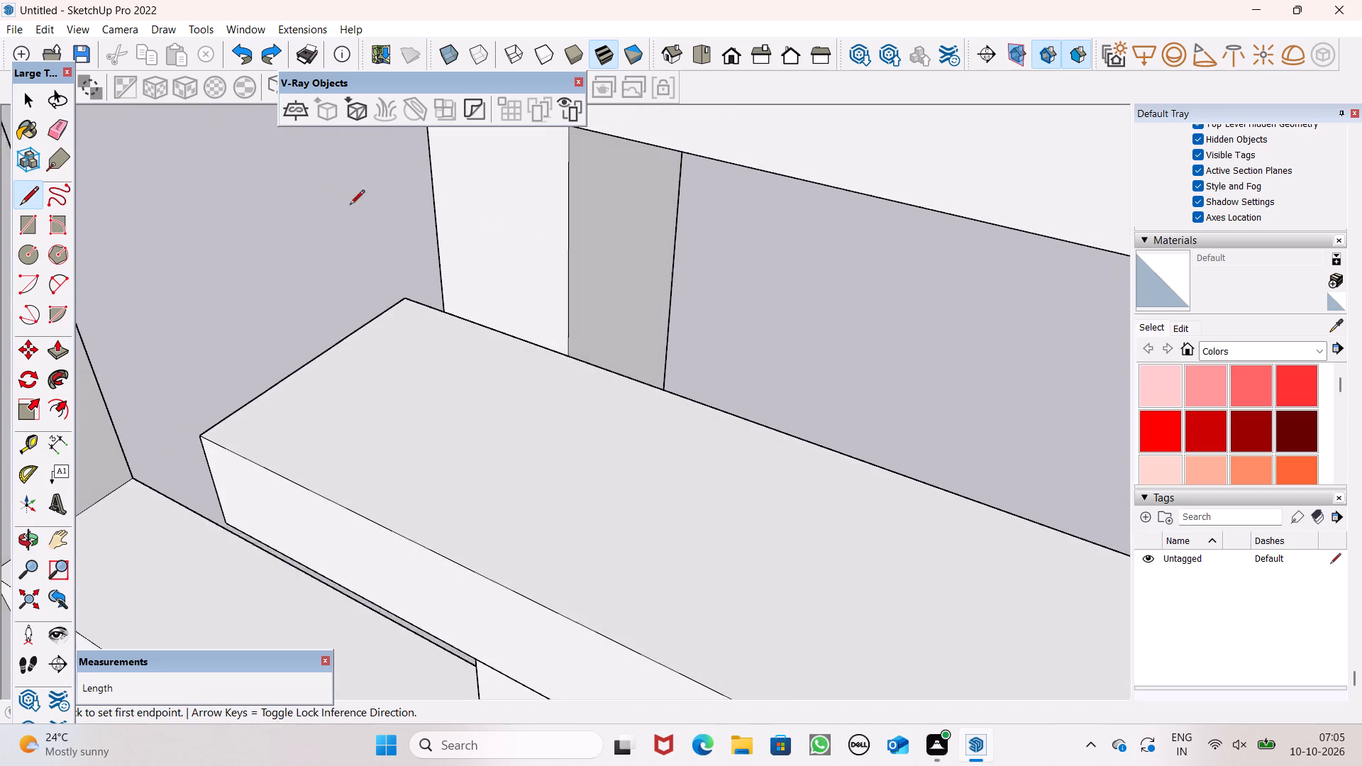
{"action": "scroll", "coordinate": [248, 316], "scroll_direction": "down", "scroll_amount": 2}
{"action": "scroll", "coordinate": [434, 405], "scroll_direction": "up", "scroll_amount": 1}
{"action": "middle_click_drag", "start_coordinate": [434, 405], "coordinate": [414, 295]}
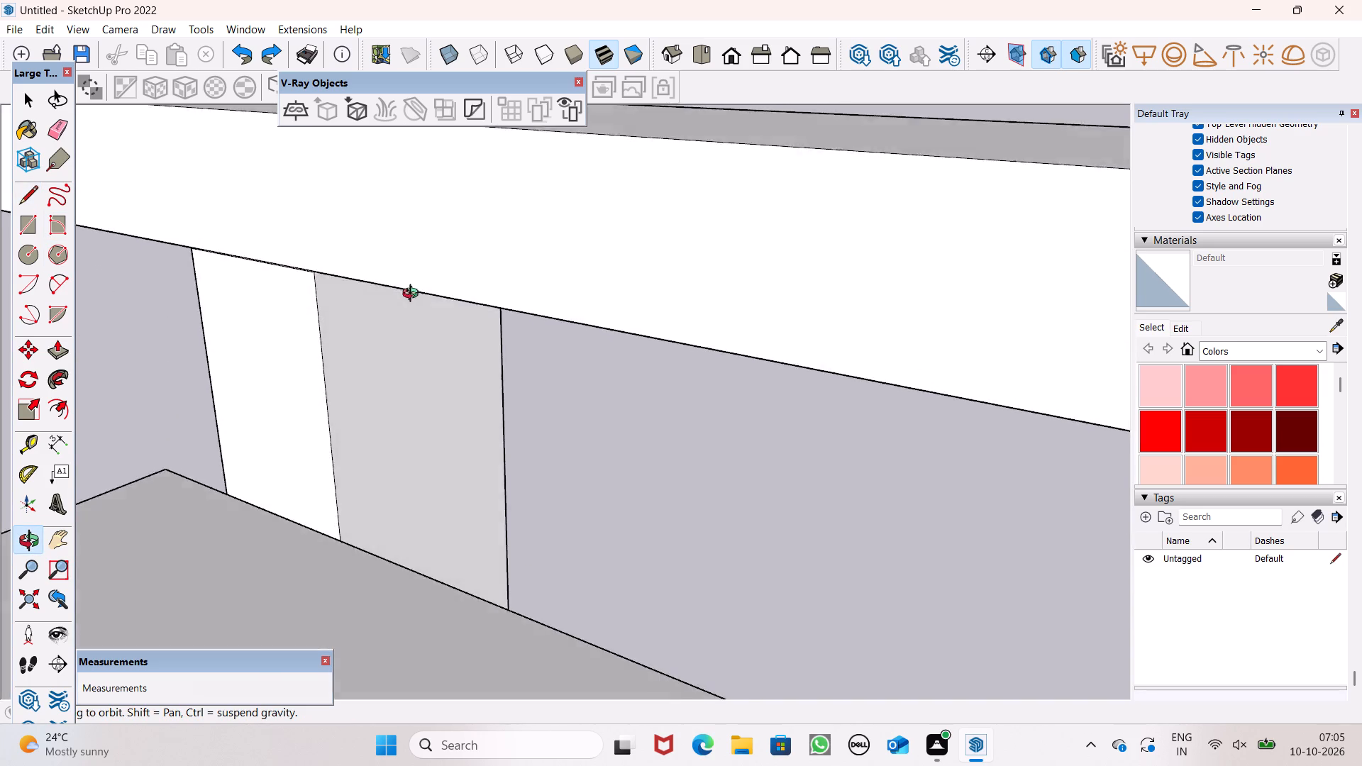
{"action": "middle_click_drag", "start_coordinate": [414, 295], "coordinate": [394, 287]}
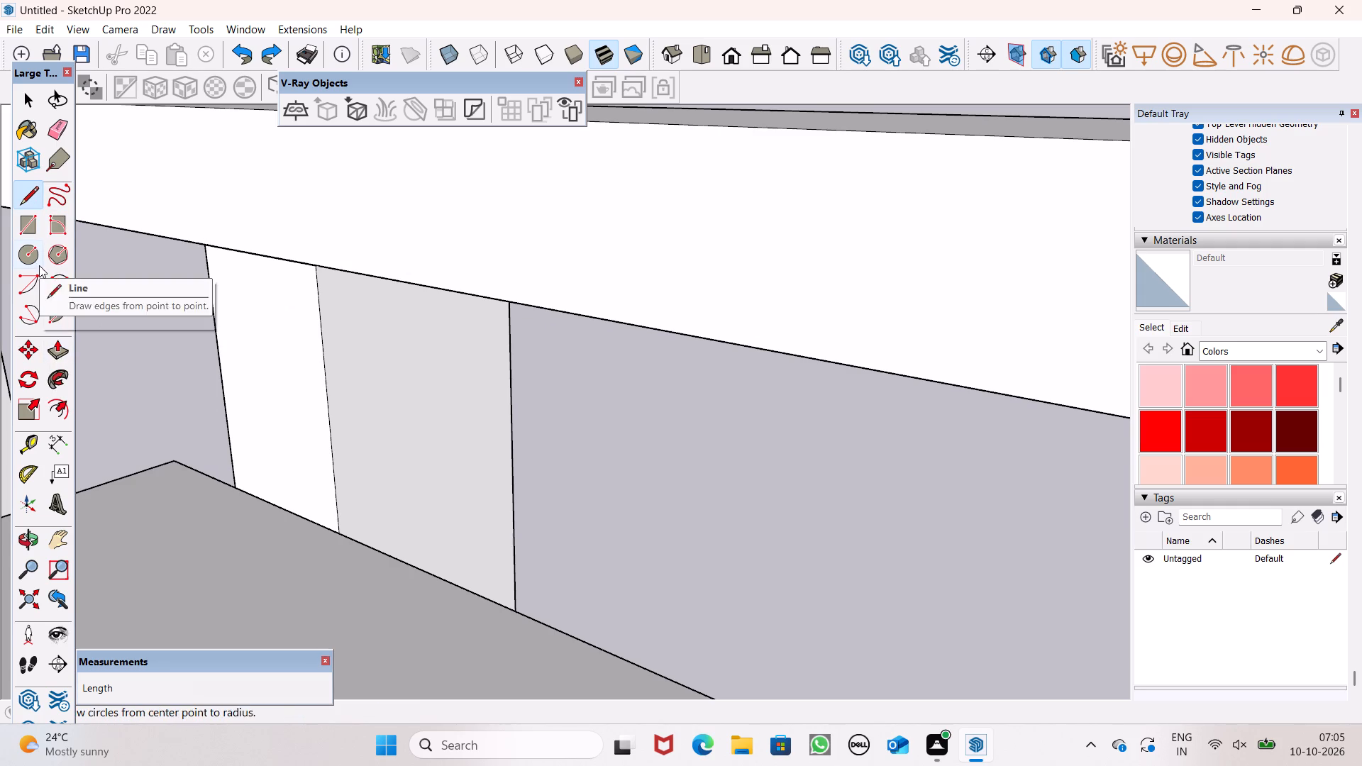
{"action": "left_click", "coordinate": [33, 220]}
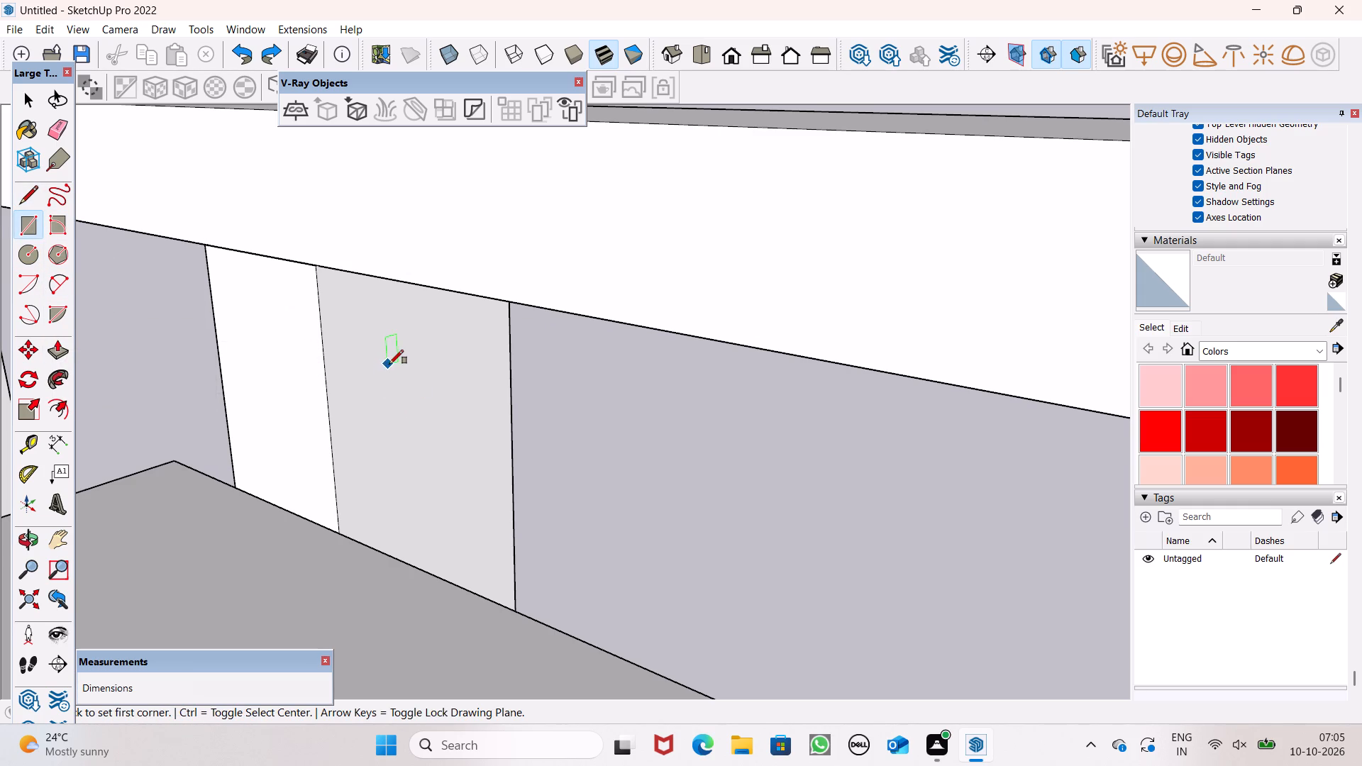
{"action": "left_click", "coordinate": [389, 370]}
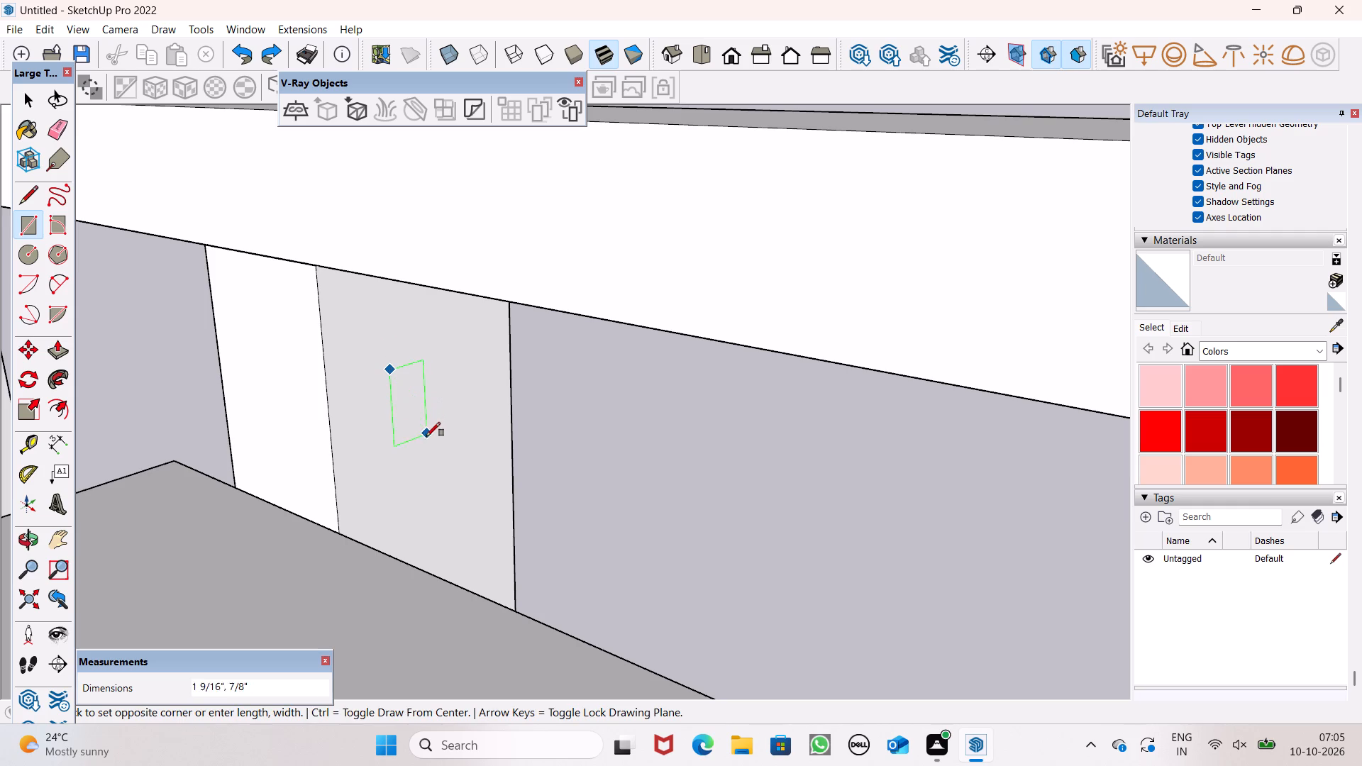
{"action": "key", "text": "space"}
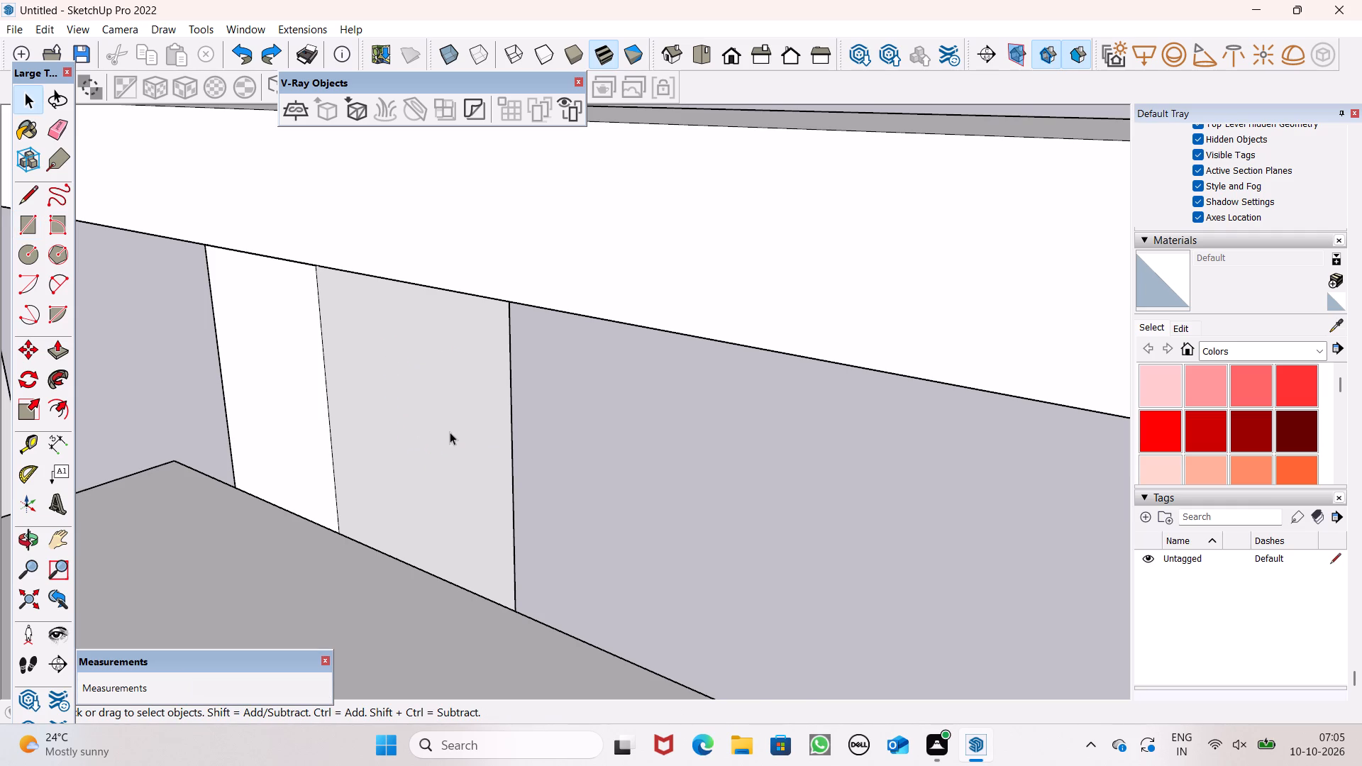
Push the return rail's end face back about 3" from the post under the short handrail.
{"action": "scroll", "coordinate": [443, 443], "scroll_direction": "down", "scroll_amount": 12}
{"action": "middle_click_drag", "start_coordinate": [529, 500], "coordinate": [965, 442]}
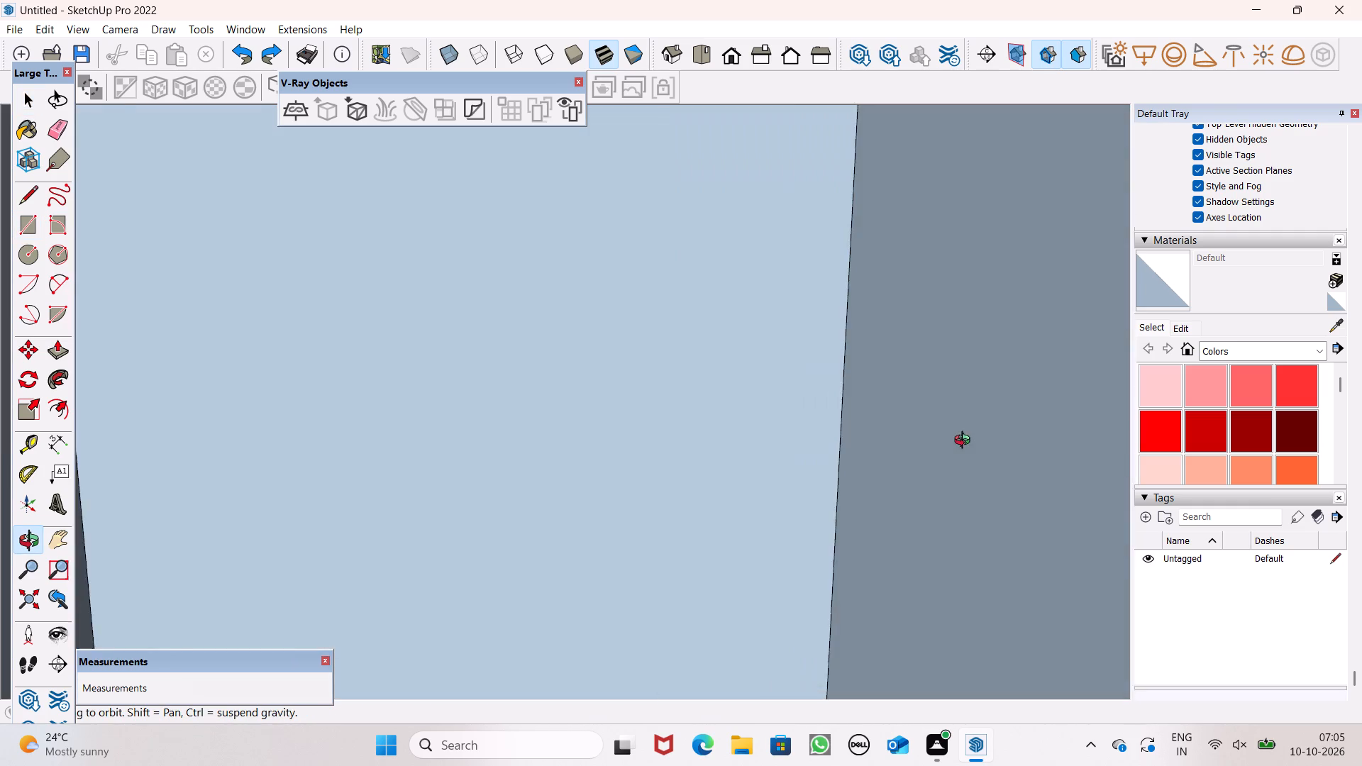
{"action": "middle_click_drag", "start_coordinate": [965, 442], "coordinate": [846, 455]}
{"action": "middle_click_drag", "start_coordinate": [618, 481], "coordinate": [644, 545]}
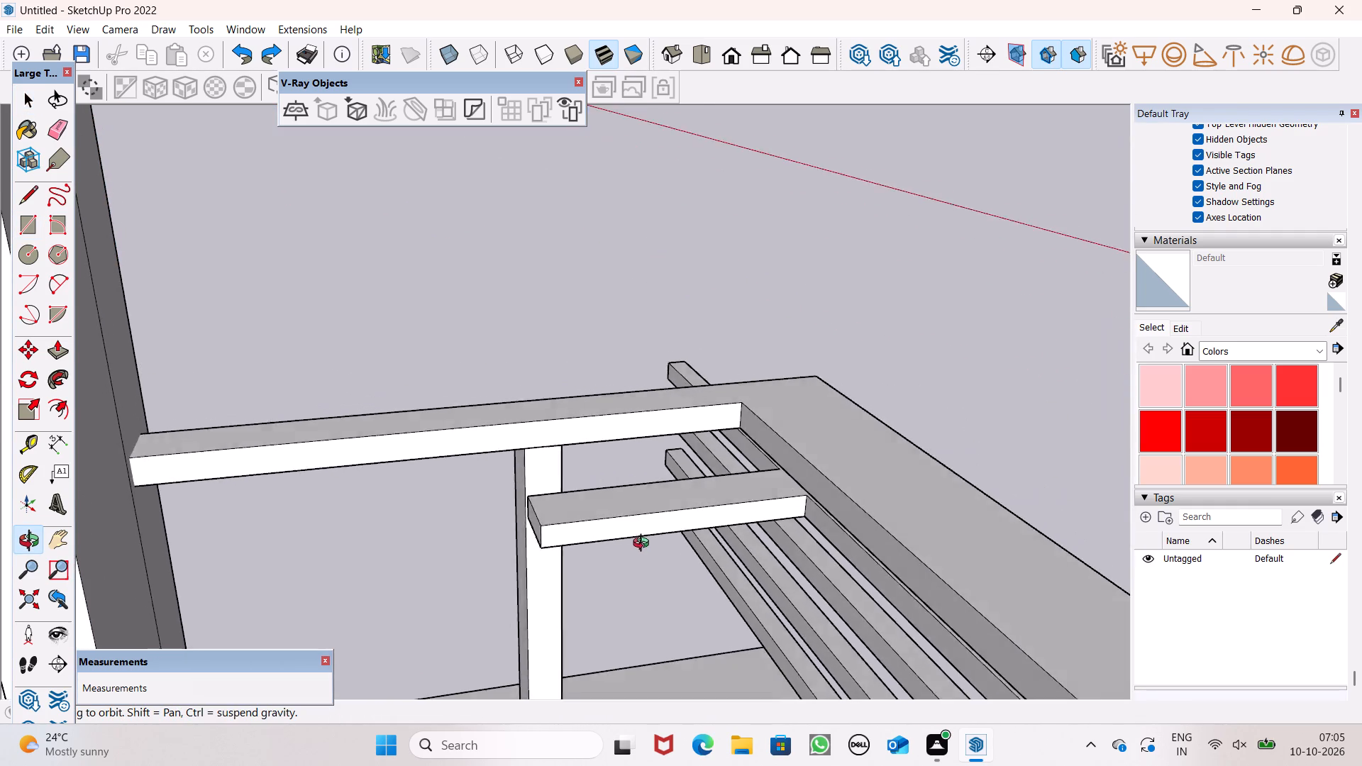
{"action": "middle_click_drag", "start_coordinate": [644, 545], "coordinate": [697, 584]}
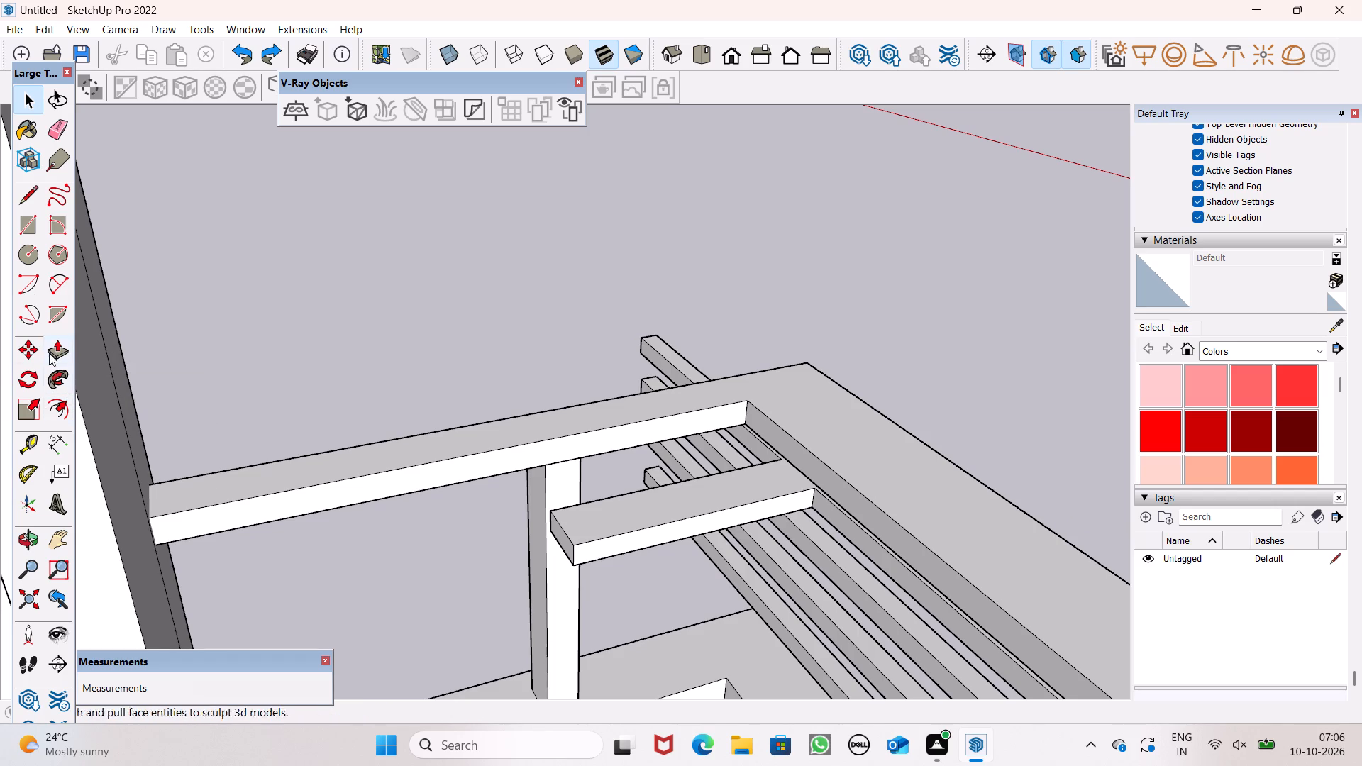
{"action": "left_click", "coordinate": [63, 360]}
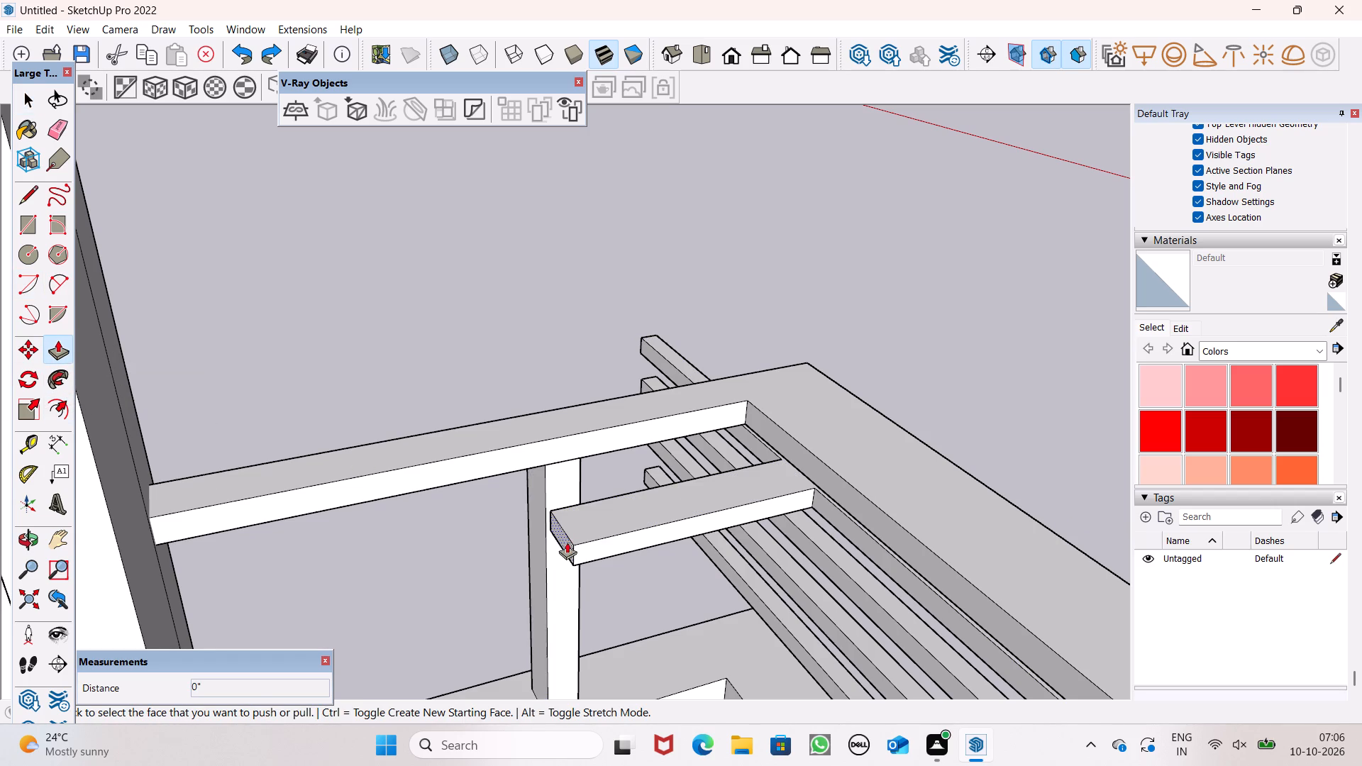
{"action": "left_click_drag", "start_coordinate": [564, 543], "coordinate": [594, 529]}
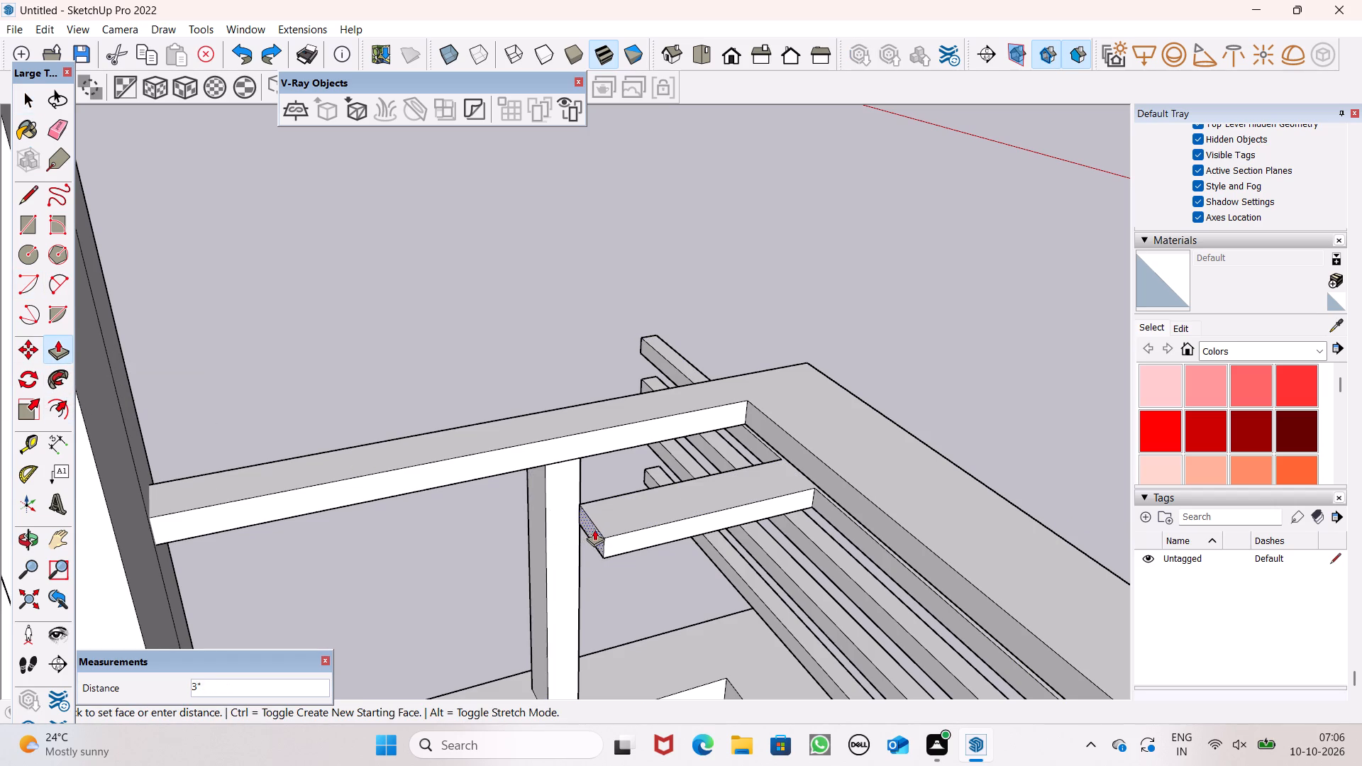
{"action": "left_click_drag", "start_coordinate": [594, 529], "coordinate": [596, 527]}
{"action": "left_click", "coordinate": [598, 524]}
{"action": "left_click", "coordinate": [602, 521]}
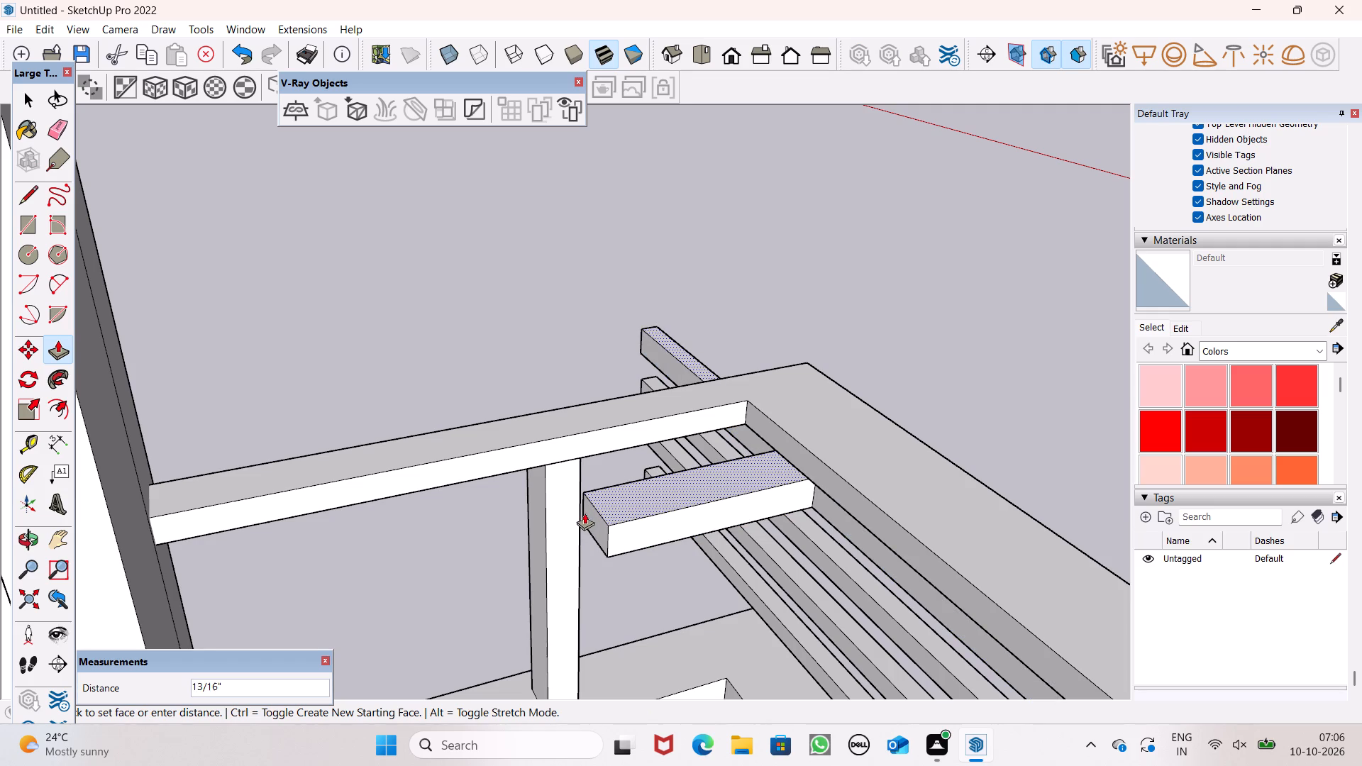
{"action": "key", "text": "space"}
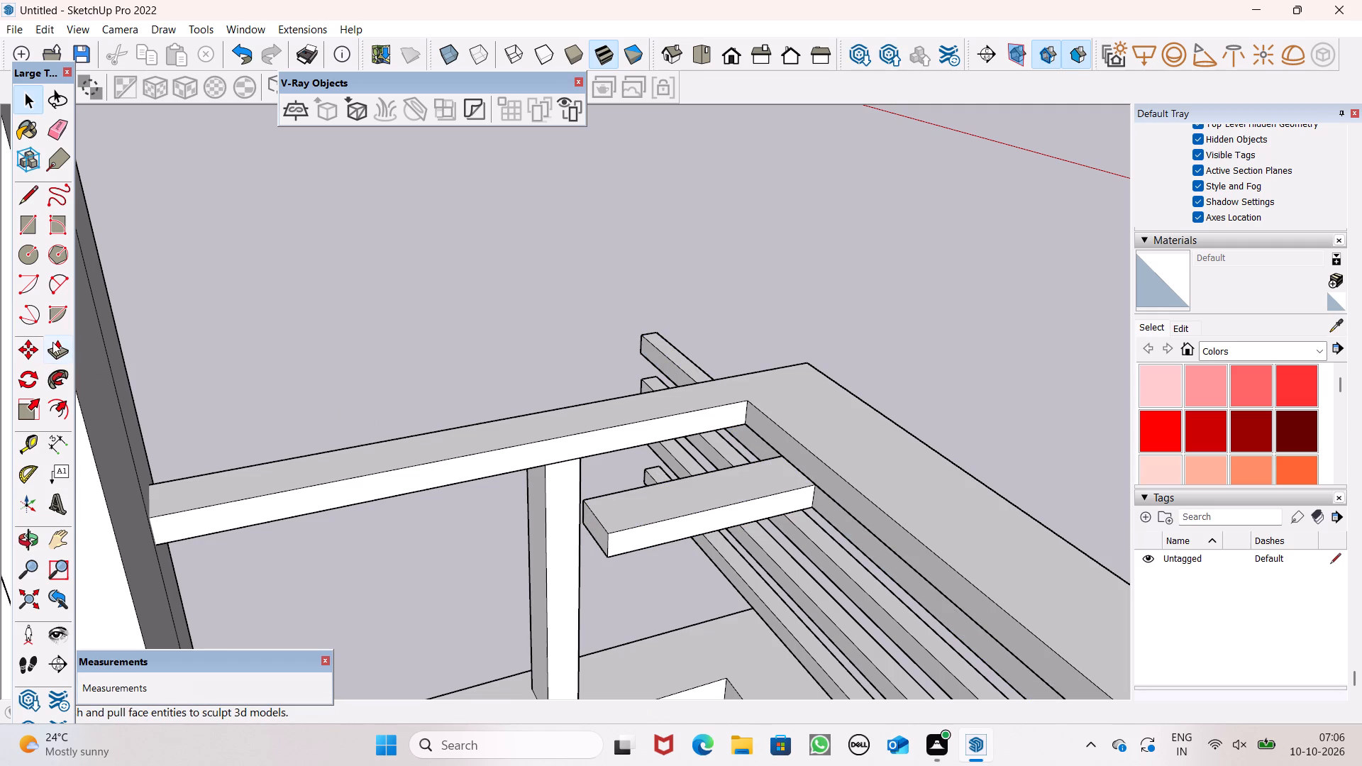
Extend the return rail's end face 3 3/16" toward the building, lining it up with the post's building-side face.
{"action": "left_click", "coordinate": [56, 358]}
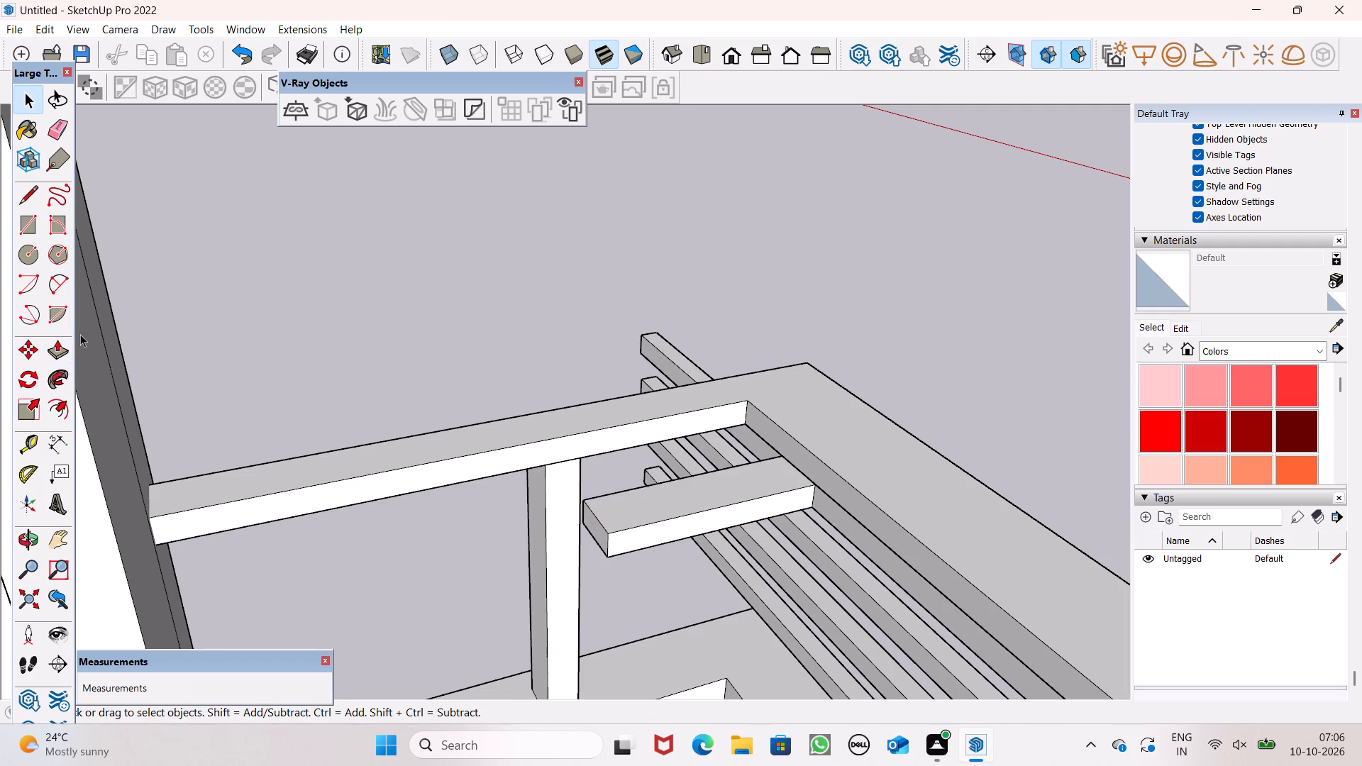
{"action": "left_click", "coordinate": [49, 353]}
{"action": "middle_click_drag", "start_coordinate": [290, 506], "coordinate": [1119, 617]}
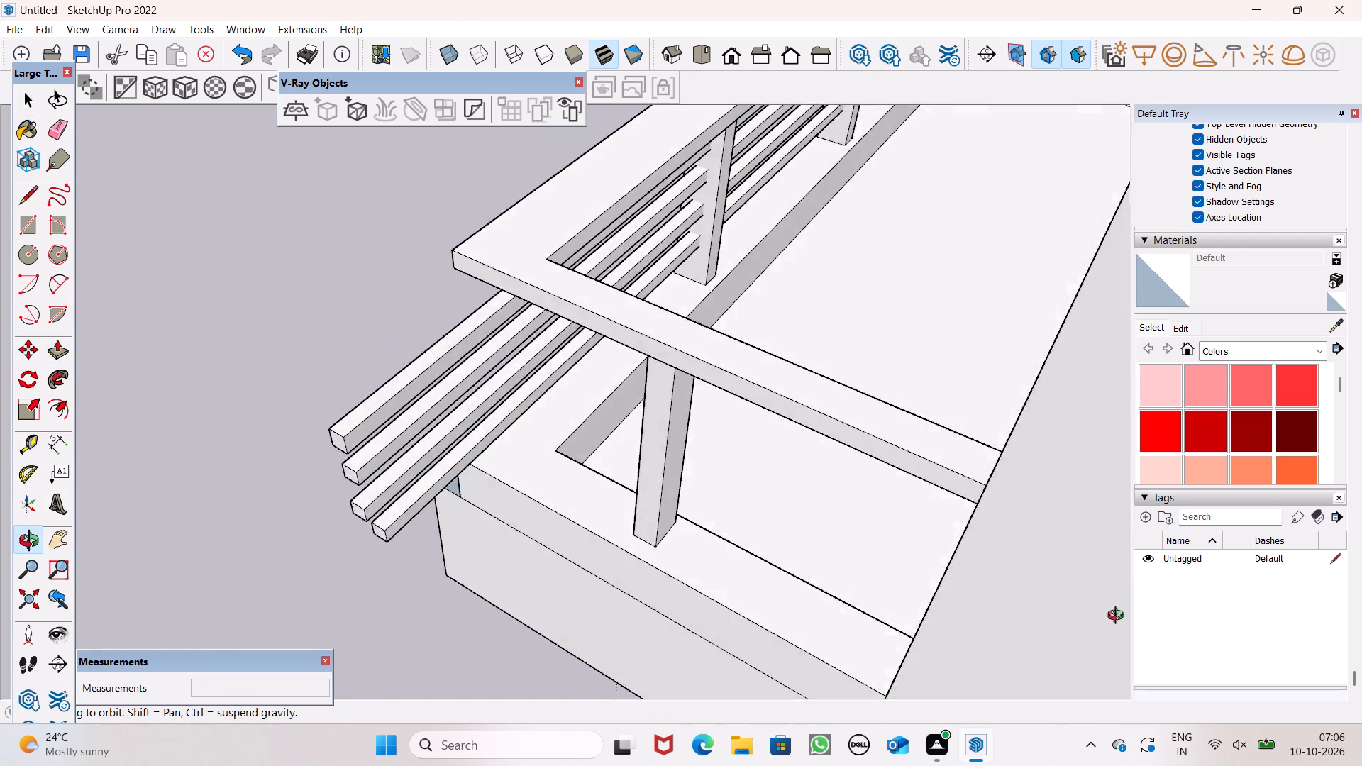
{"action": "middle_click_drag", "start_coordinate": [1119, 617], "coordinate": [1280, 461]}
{"action": "scroll", "coordinate": [1279, 462], "scroll_direction": "up", "scroll_amount": 1}
{"action": "scroll", "coordinate": [636, 501], "scroll_direction": "up", "scroll_amount": 1}
{"action": "middle_click_drag", "start_coordinate": [636, 501], "coordinate": [824, 472]}
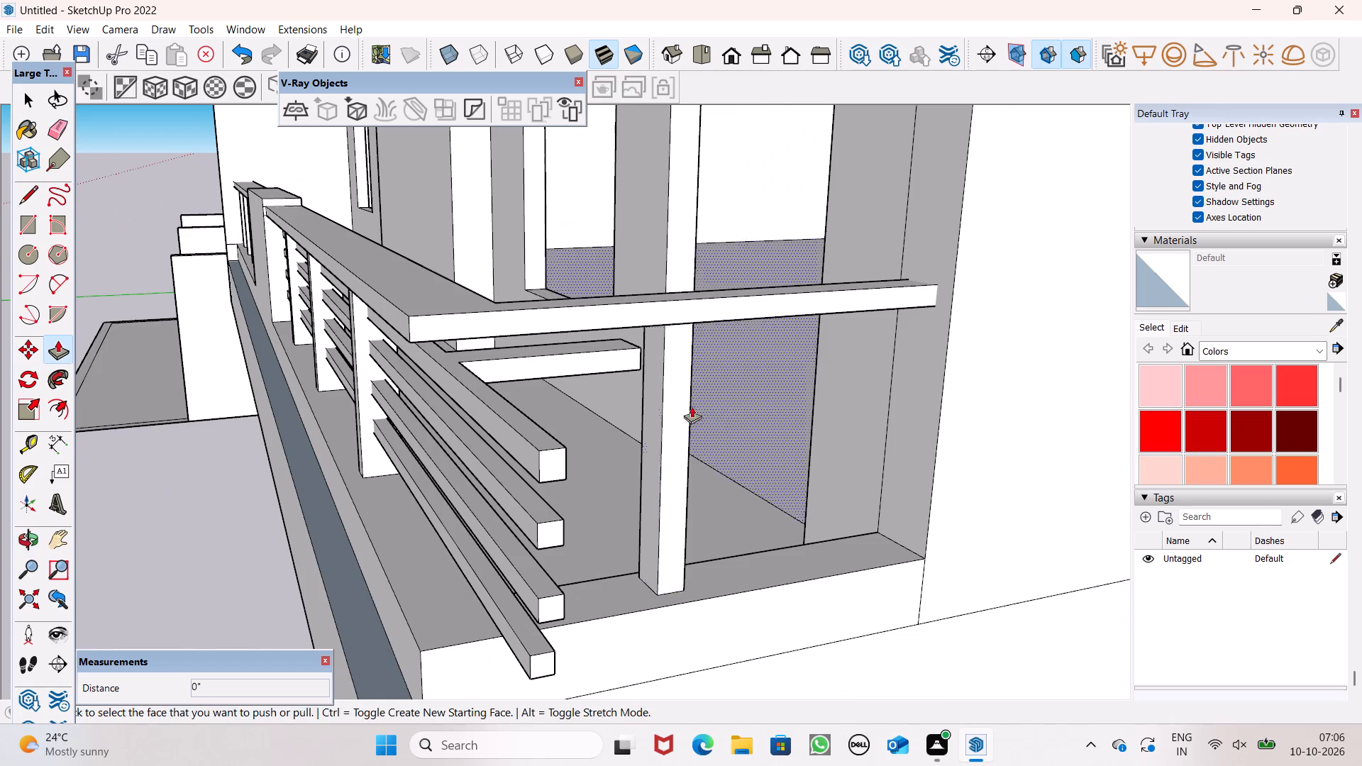
{"action": "middle_click_drag", "start_coordinate": [652, 394], "coordinate": [332, 358]}
{"action": "scroll", "coordinate": [511, 333], "scroll_direction": "up", "scroll_amount": 1}
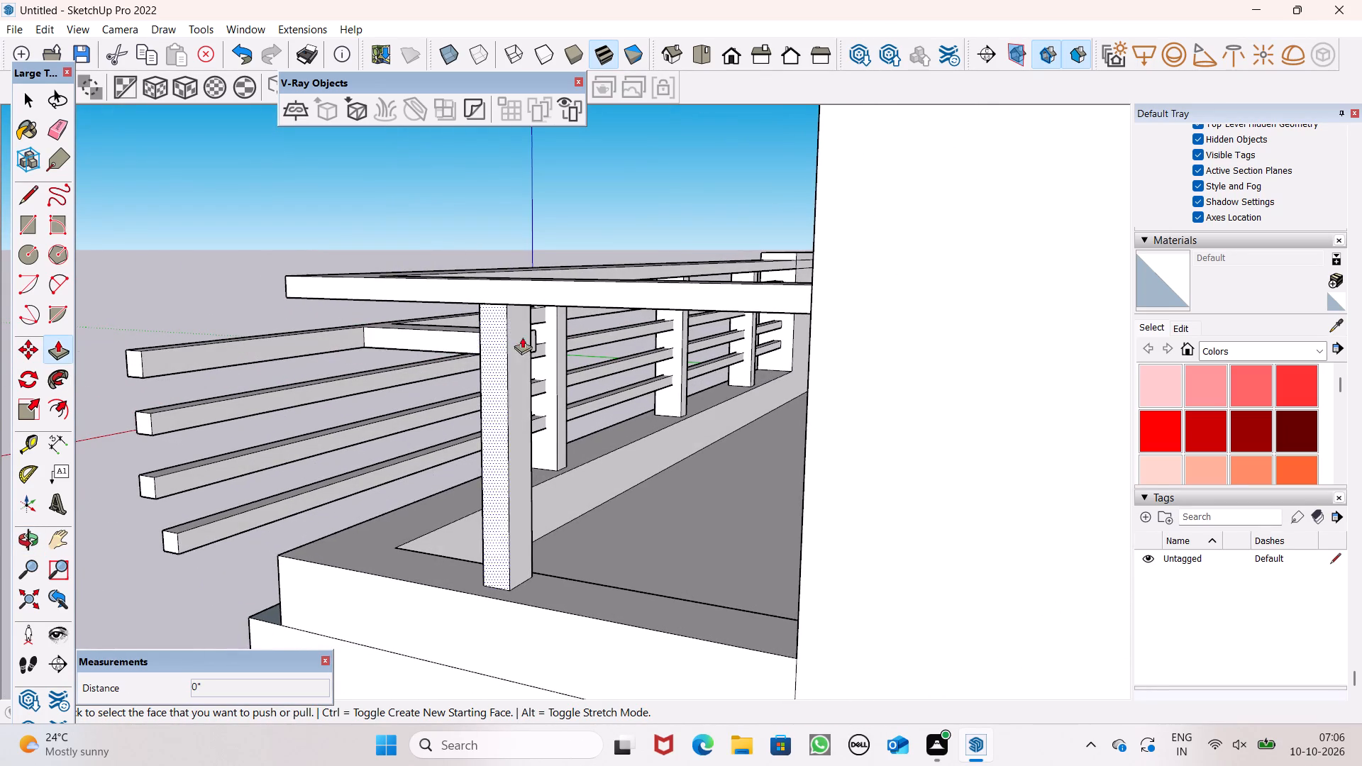
{"action": "scroll", "coordinate": [522, 337], "scroll_direction": "up", "scroll_amount": 6}
{"action": "left_click_drag", "start_coordinate": [536, 343], "coordinate": [506, 337]}
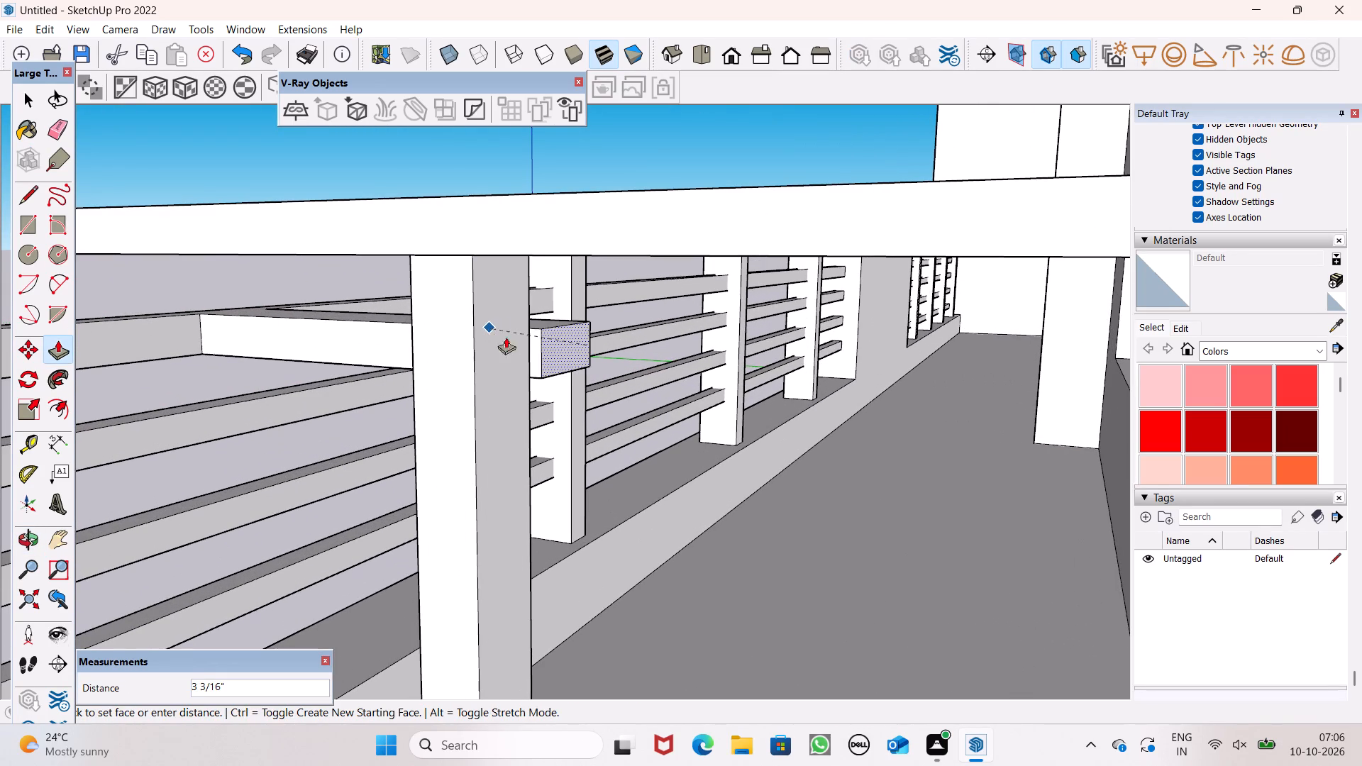
{"action": "left_click_drag", "start_coordinate": [506, 337], "coordinate": [518, 304]}
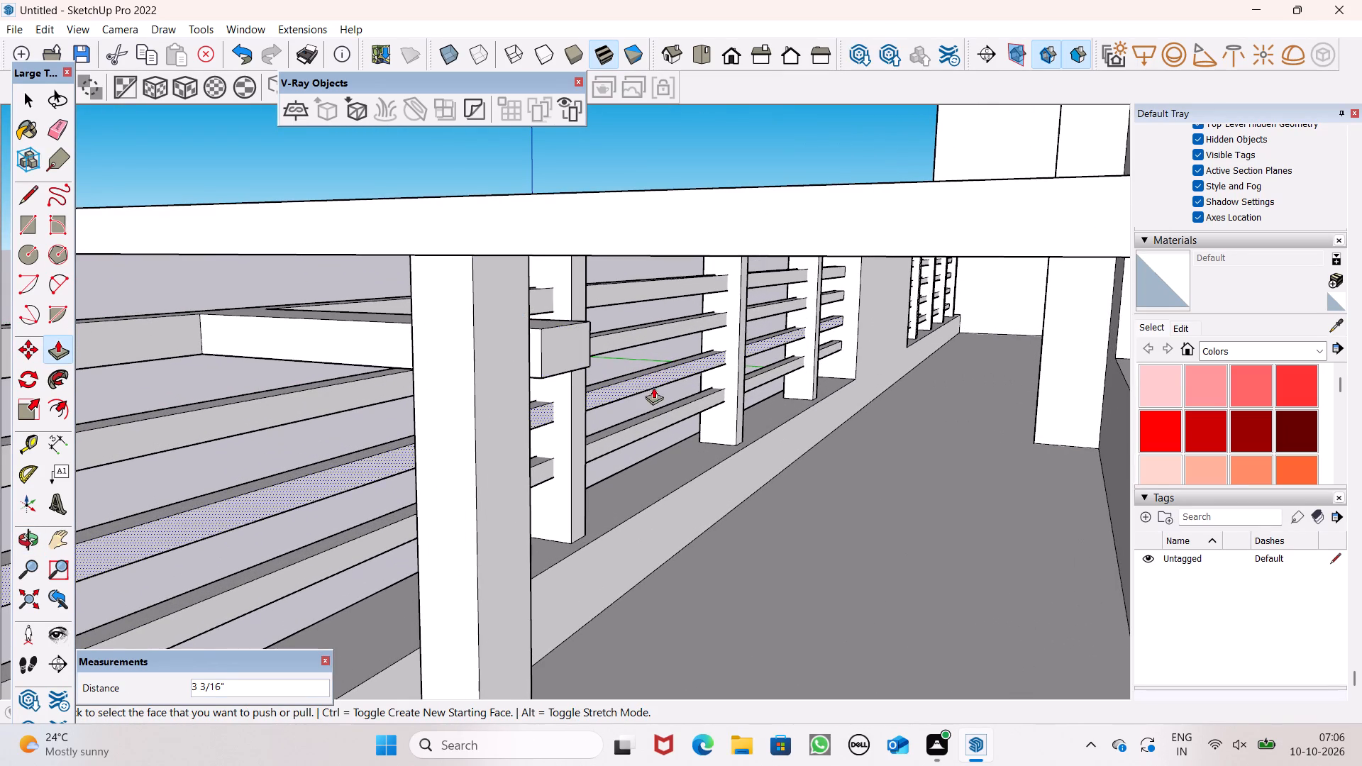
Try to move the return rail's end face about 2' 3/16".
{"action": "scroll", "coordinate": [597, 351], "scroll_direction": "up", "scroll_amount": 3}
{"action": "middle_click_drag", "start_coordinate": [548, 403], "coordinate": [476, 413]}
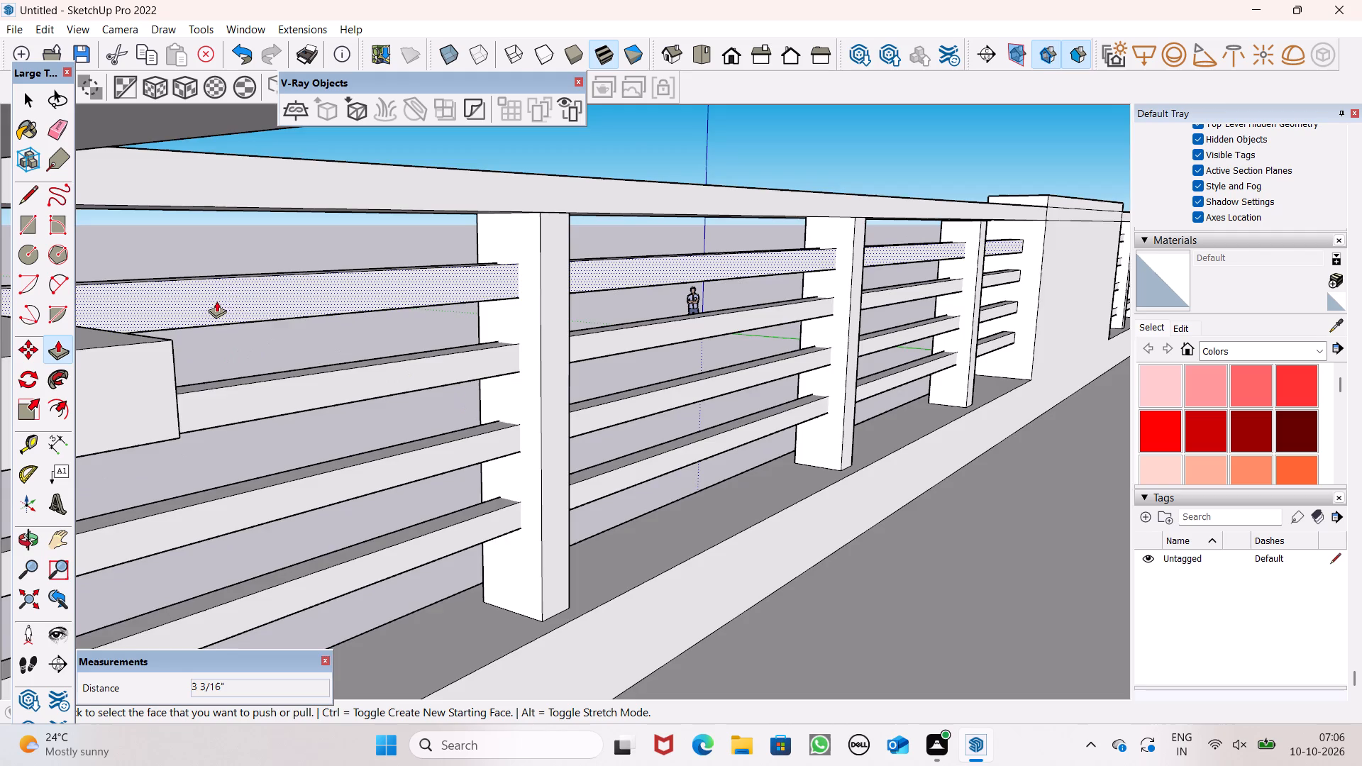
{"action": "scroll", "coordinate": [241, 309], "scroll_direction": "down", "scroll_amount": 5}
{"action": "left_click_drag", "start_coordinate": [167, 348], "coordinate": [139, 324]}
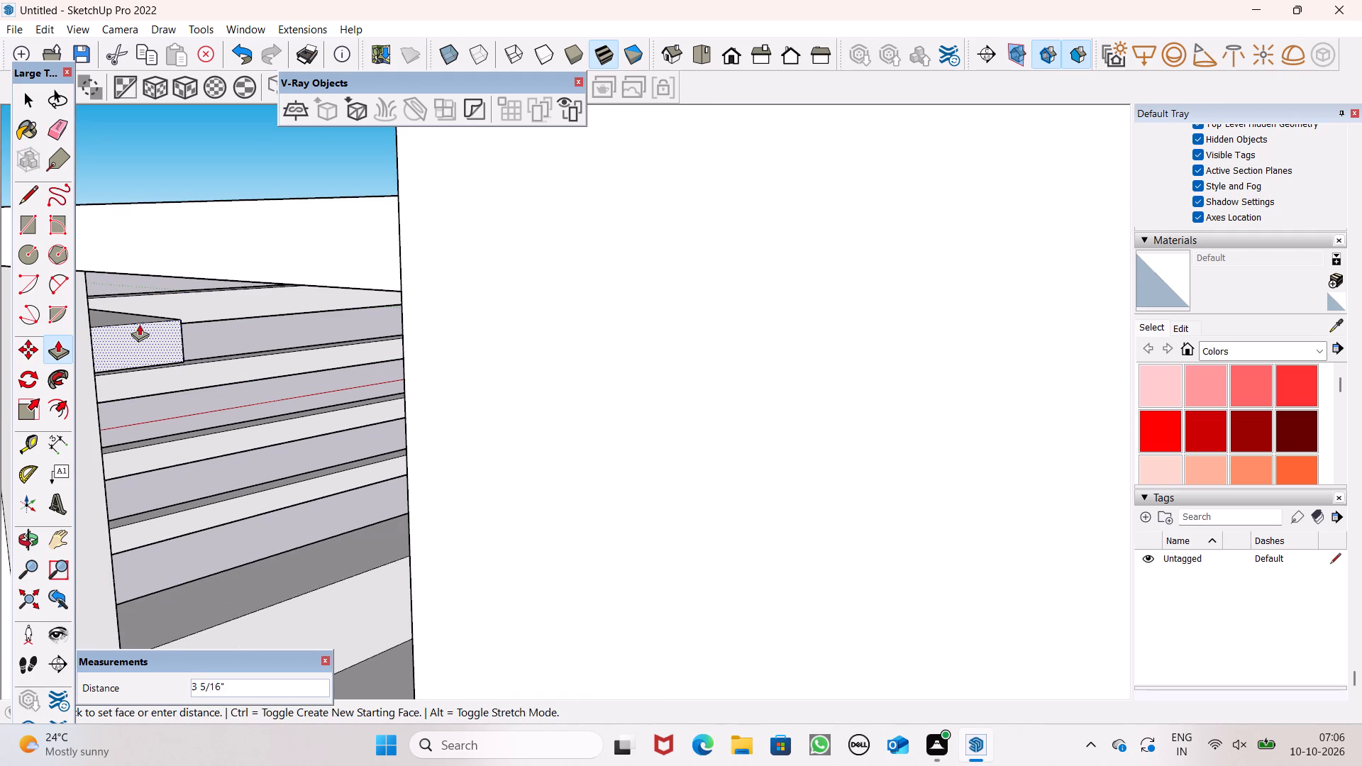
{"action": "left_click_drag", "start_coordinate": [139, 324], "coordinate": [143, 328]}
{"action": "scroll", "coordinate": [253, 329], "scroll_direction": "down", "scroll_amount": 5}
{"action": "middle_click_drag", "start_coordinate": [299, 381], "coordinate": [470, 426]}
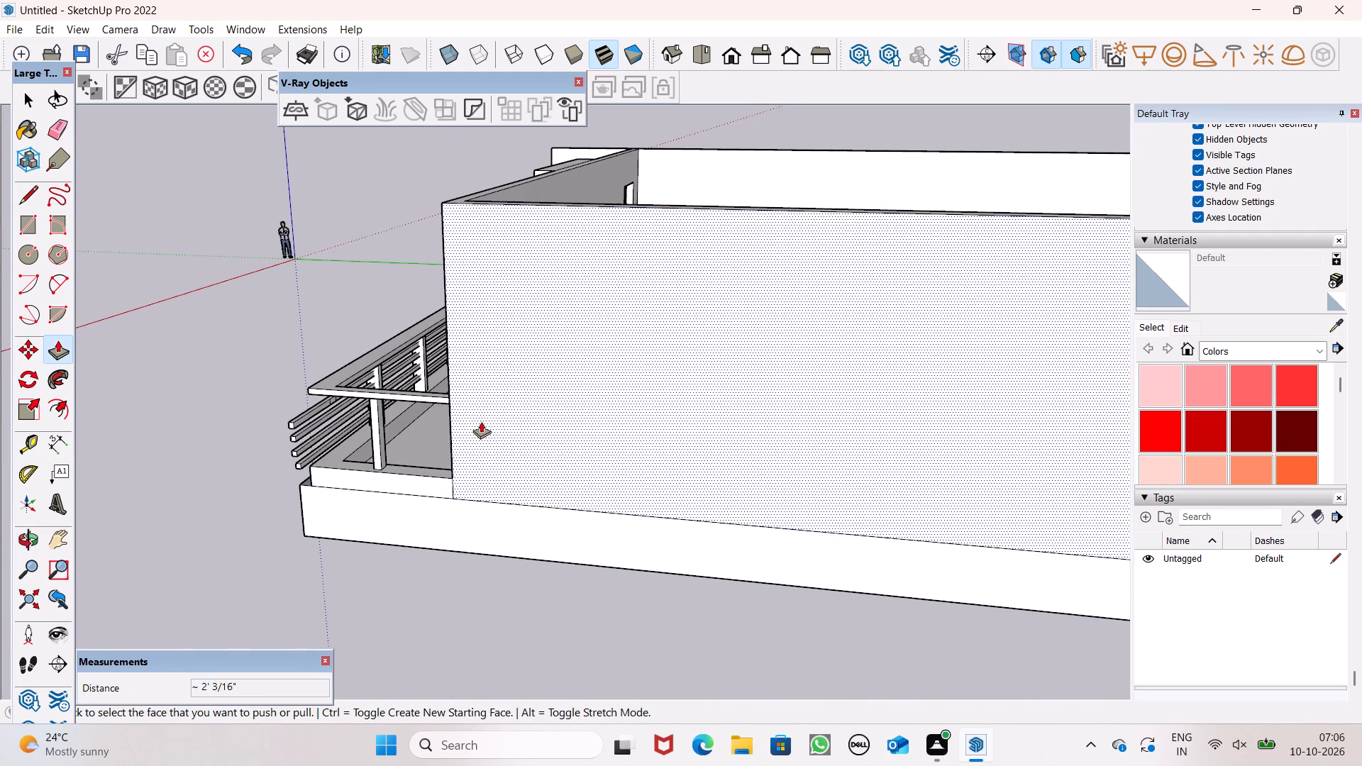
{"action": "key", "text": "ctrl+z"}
Move the return rail's end face 2 1/8" in relation to the post under the short handrail.
{"action": "scroll", "coordinate": [392, 393], "scroll_direction": "up", "scroll_amount": 13}
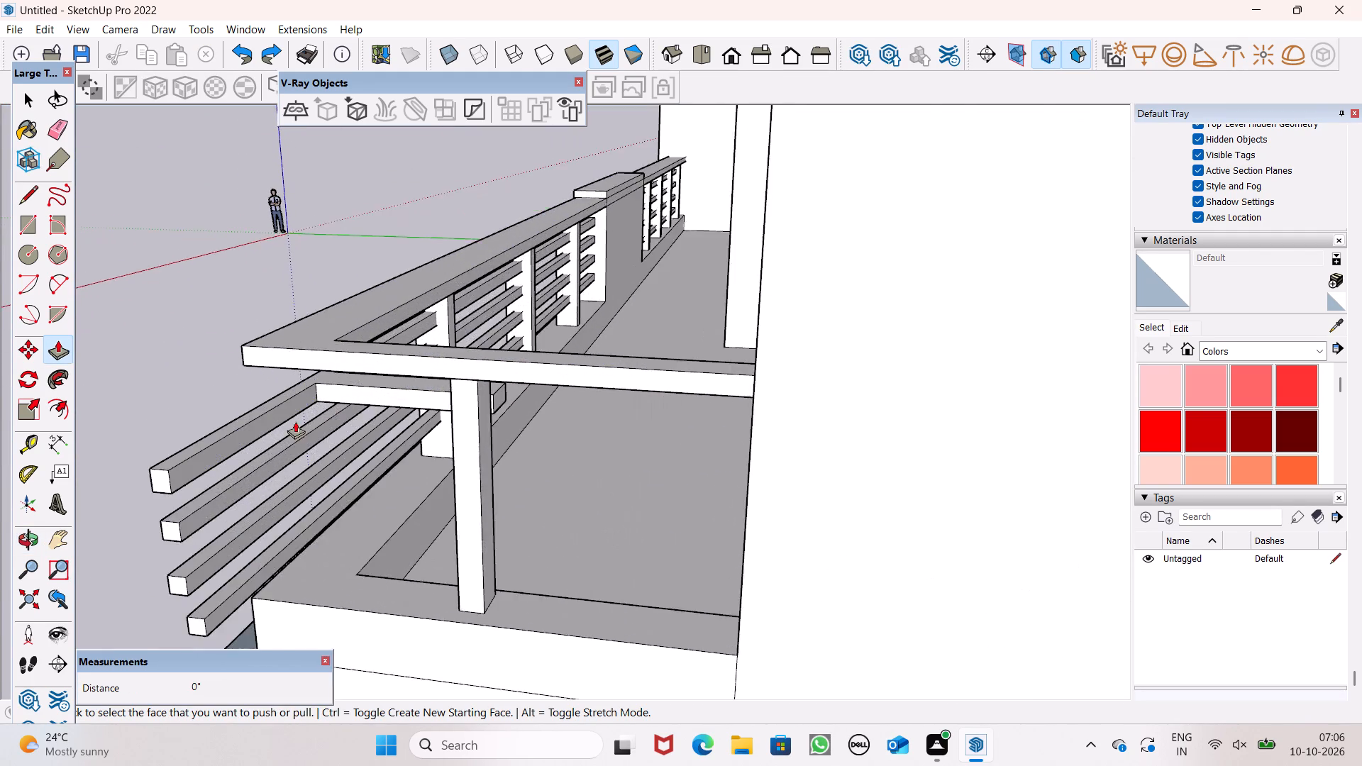
{"action": "middle_click_drag", "start_coordinate": [425, 450], "coordinate": [413, 430]}
{"action": "scroll", "coordinate": [743, 381], "scroll_direction": "up", "scroll_amount": 4}
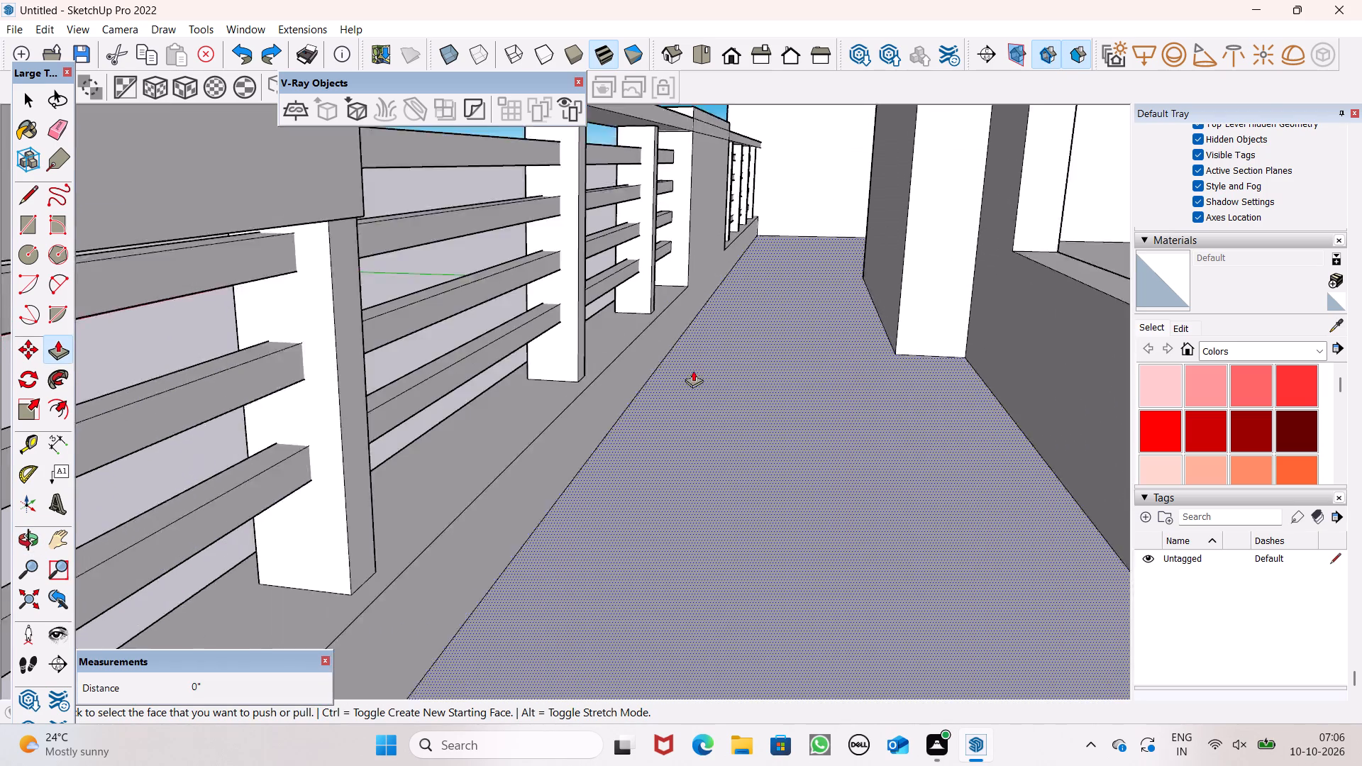
{"action": "scroll", "coordinate": [637, 365], "scroll_direction": "down", "scroll_amount": 2}
{"action": "left_click_drag", "start_coordinate": [400, 255], "coordinate": [364, 250]}
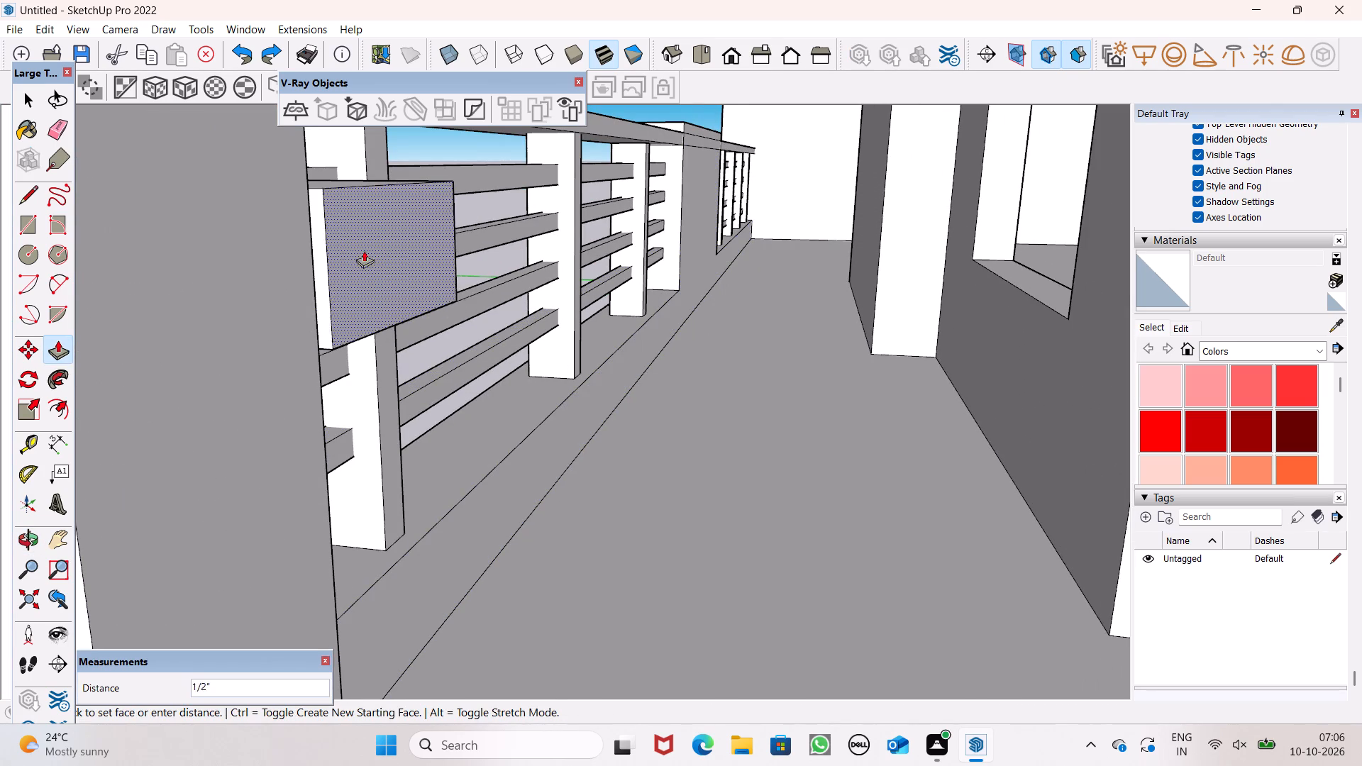
{"action": "left_click_drag", "start_coordinate": [364, 250], "coordinate": [290, 237]}
{"action": "scroll", "coordinate": [419, 257], "scroll_direction": "down", "scroll_amount": 5}
Readjust the return rail's end face against the edge of the post under the short handrail.
{"action": "middle_click_drag", "start_coordinate": [534, 342], "coordinate": [695, 401]}
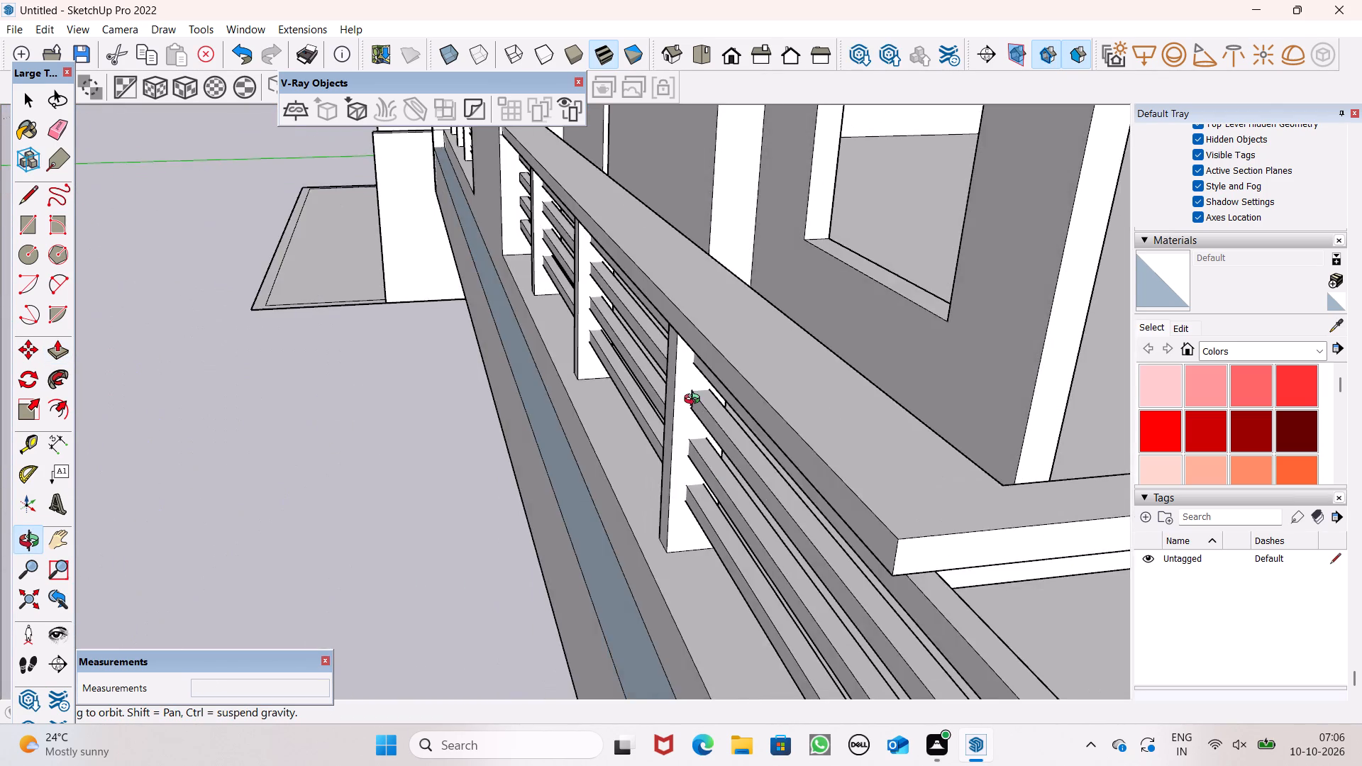
{"action": "middle_click_drag", "start_coordinate": [695, 401], "coordinate": [504, 353]}
{"action": "scroll", "coordinate": [280, 296], "scroll_direction": "up", "scroll_amount": 2}
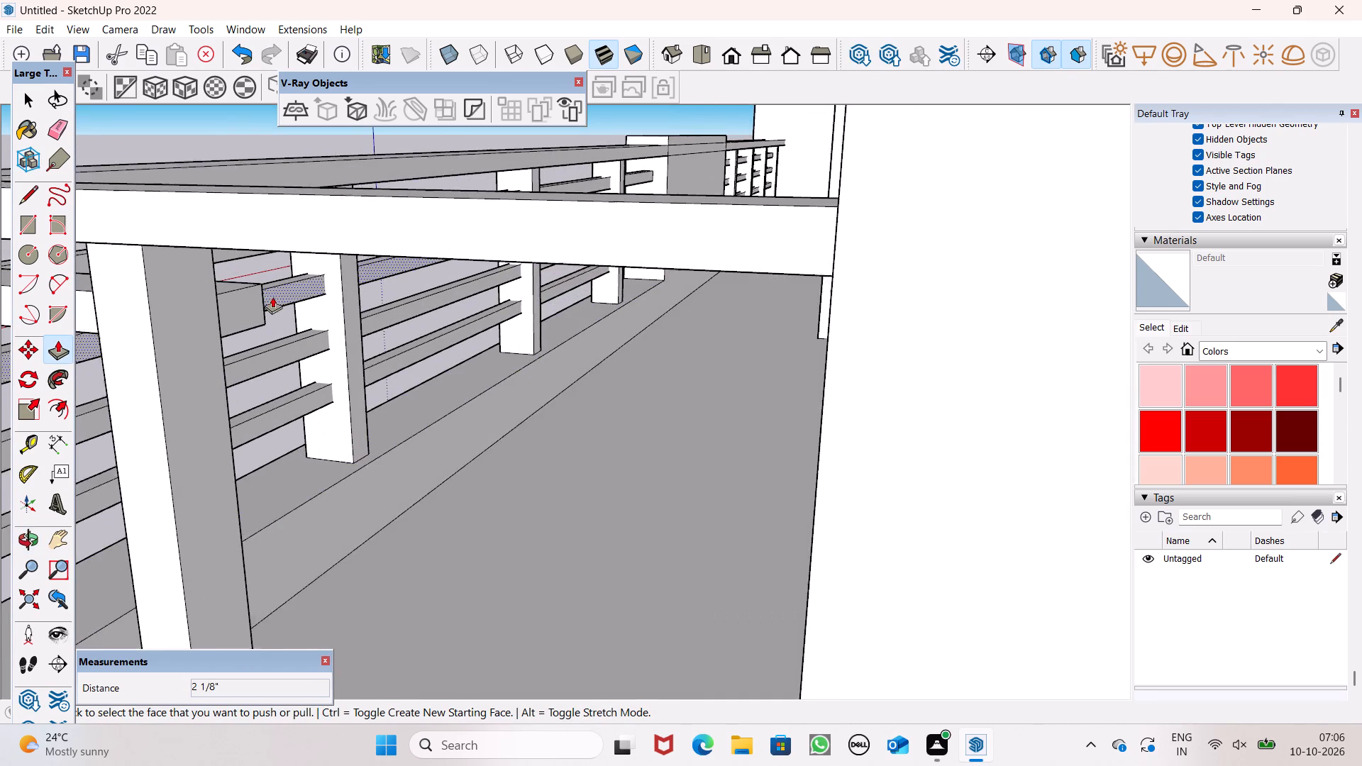
{"action": "scroll", "coordinate": [272, 296], "scroll_direction": "up", "scroll_amount": 2}
{"action": "left_click_drag", "start_coordinate": [229, 319], "coordinate": [203, 291]}
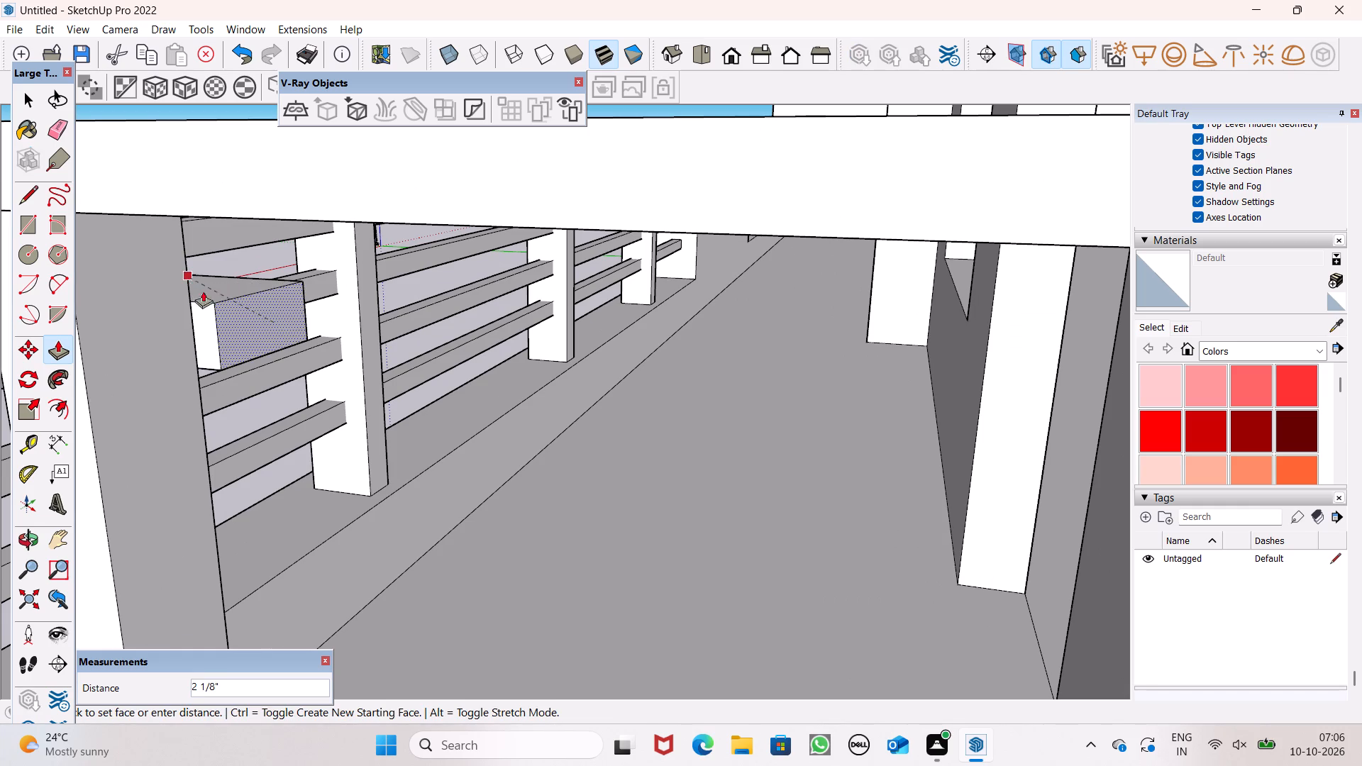
{"action": "left_click_drag", "start_coordinate": [203, 291], "coordinate": [236, 293]}
{"action": "scroll", "coordinate": [372, 327], "scroll_direction": "down", "scroll_amount": 6}
{"action": "middle_click_drag", "start_coordinate": [403, 364], "coordinate": [433, 379]}
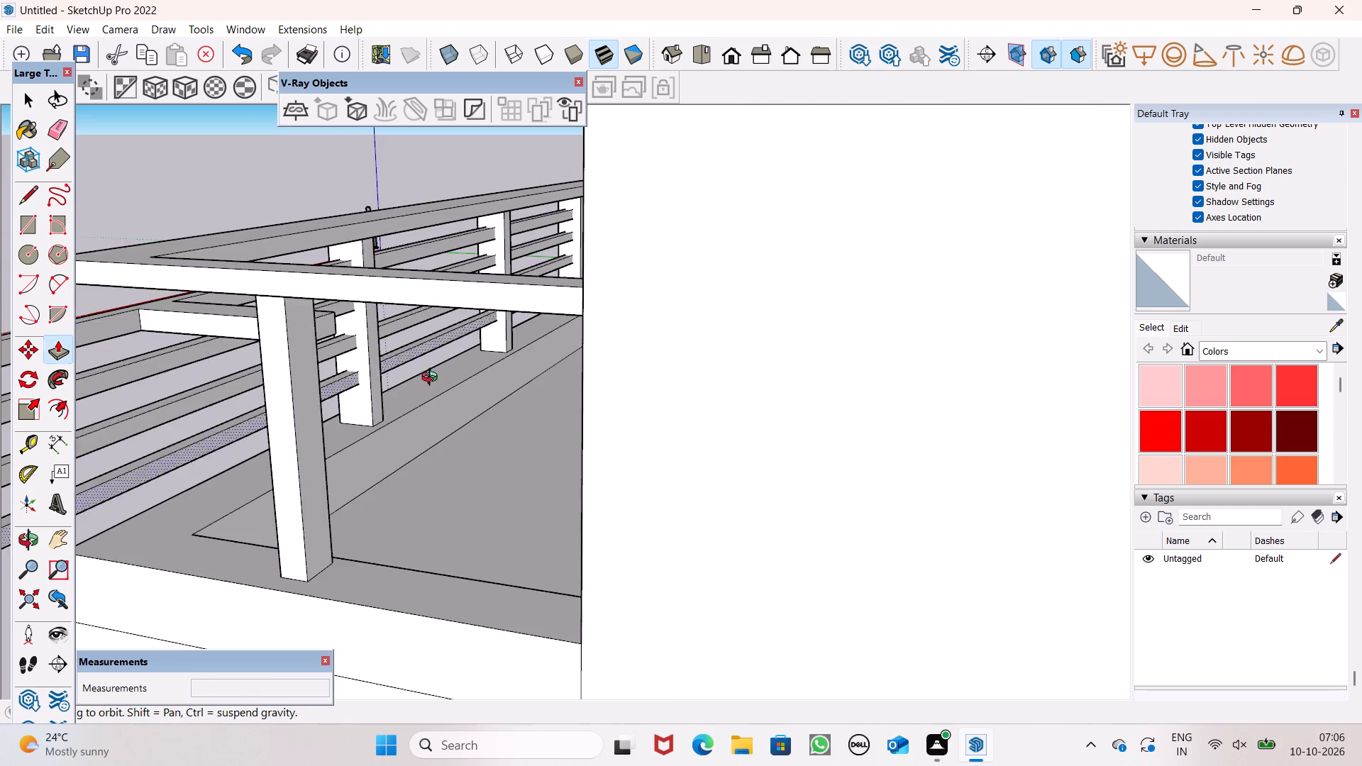
{"action": "middle_click_drag", "start_coordinate": [433, 379], "coordinate": [629, 384]}
{"action": "middle_click_drag", "start_coordinate": [850, 413], "coordinate": [509, 401]}
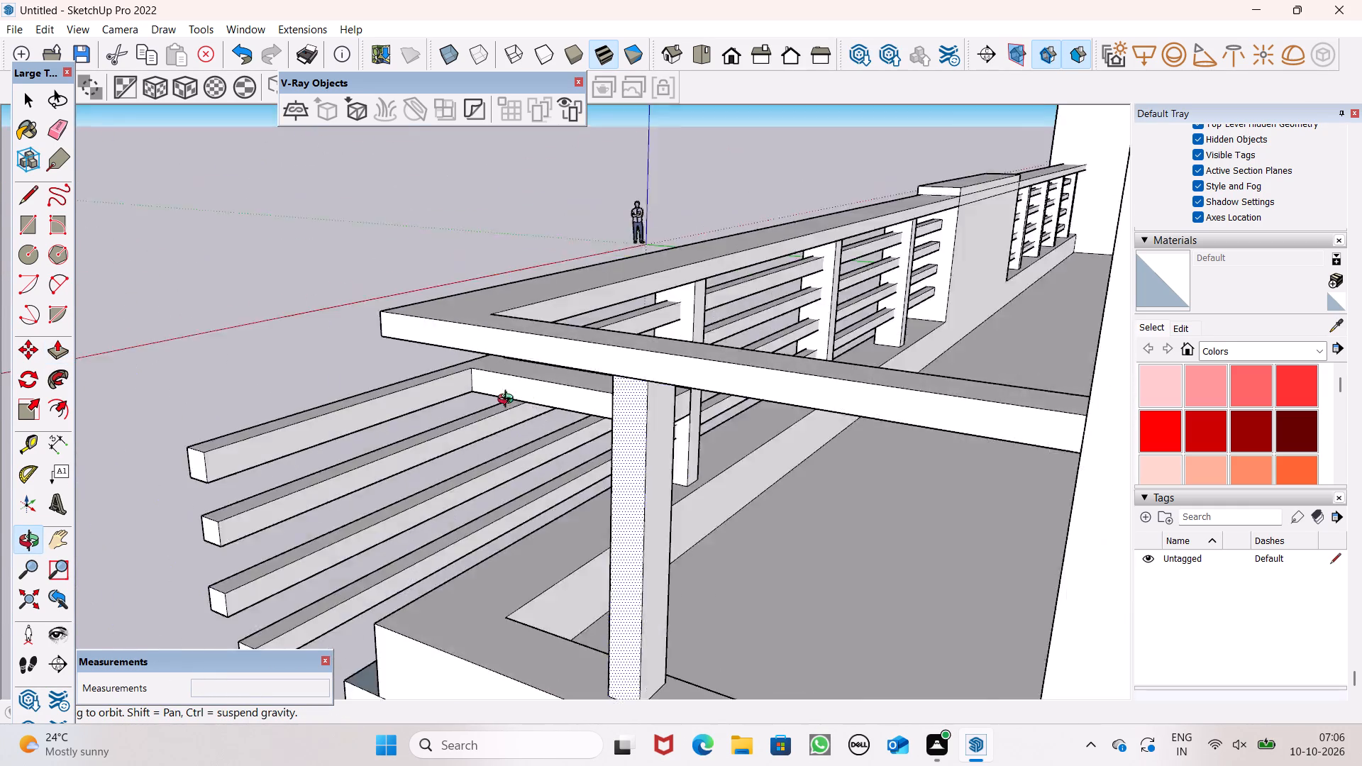
Shorten the return rail by pushing its end face back 5 15/16" toward the long railing, away from the post.
{"action": "middle_click_drag", "start_coordinate": [509, 401], "coordinate": [33, 518]}
{"action": "scroll", "coordinate": [341, 435], "scroll_direction": "up", "scroll_amount": 4}
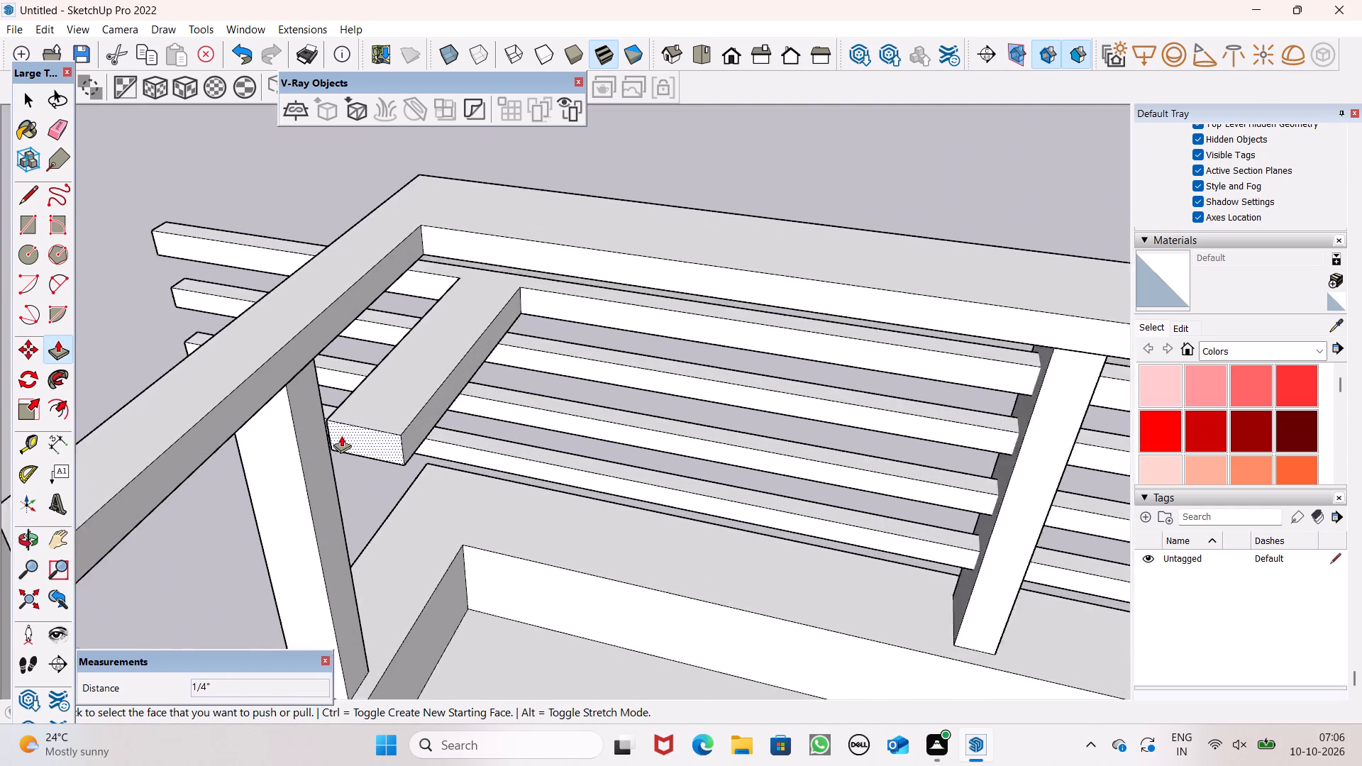
{"action": "scroll", "coordinate": [341, 435], "scroll_direction": "up", "scroll_amount": 3}
{"action": "left_click_drag", "start_coordinate": [365, 437], "coordinate": [421, 379]}
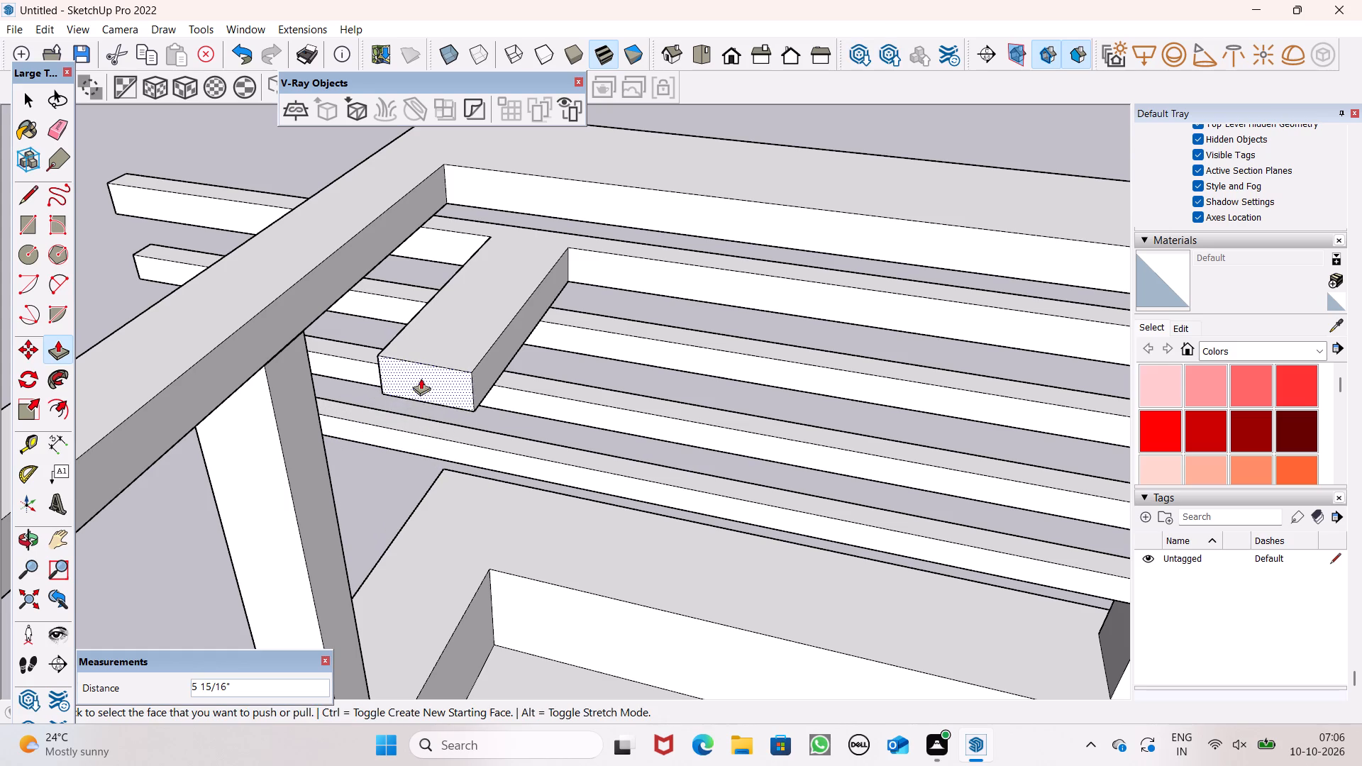
Pull the return rail's outer side face outward 6 3/4" and a further 1 1/2", toward the short handrail's outer side.
{"action": "scroll", "coordinate": [414, 396], "scroll_direction": "down", "scroll_amount": 5}
{"action": "middle_click_drag", "start_coordinate": [370, 456], "coordinate": [1024, 371]}
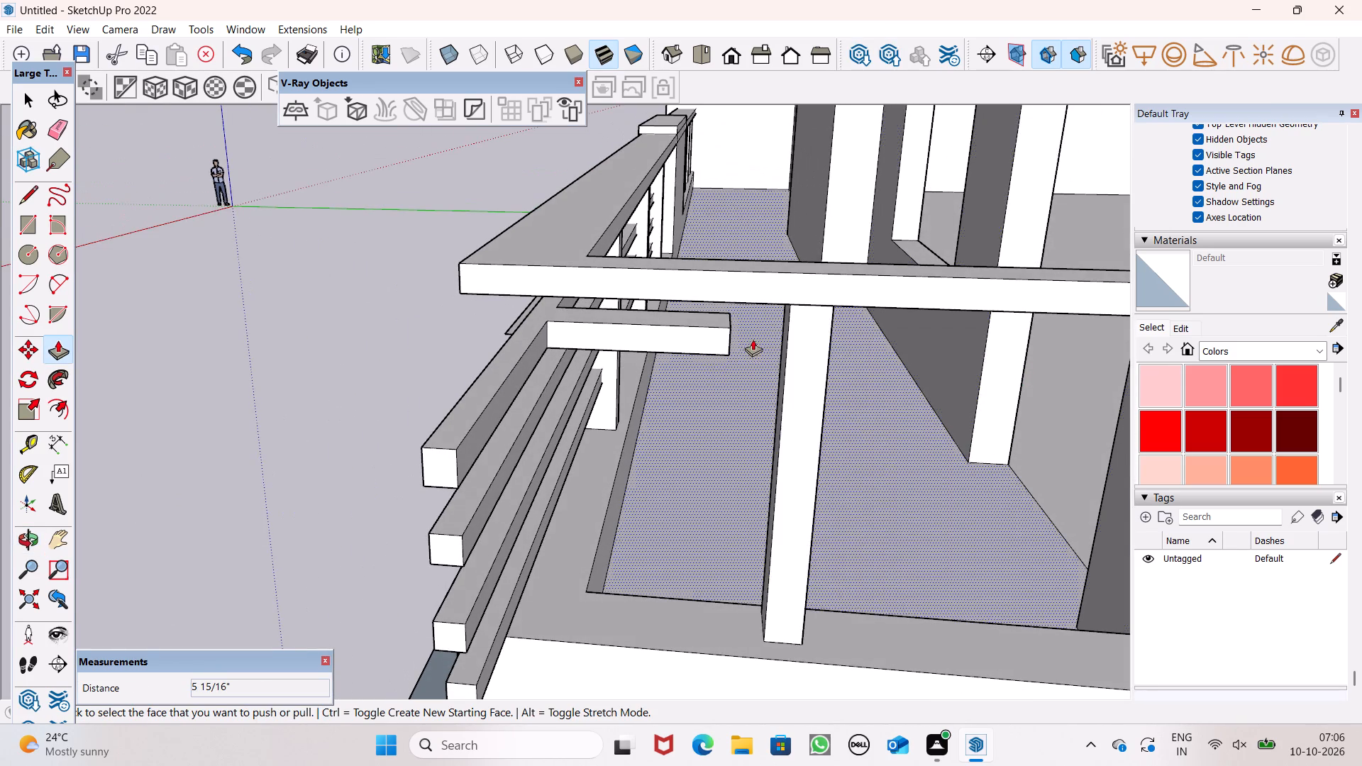
{"action": "scroll", "coordinate": [712, 361], "scroll_direction": "up", "scroll_amount": 3}
{"action": "left_click_drag", "start_coordinate": [689, 306], "coordinate": [664, 357]}
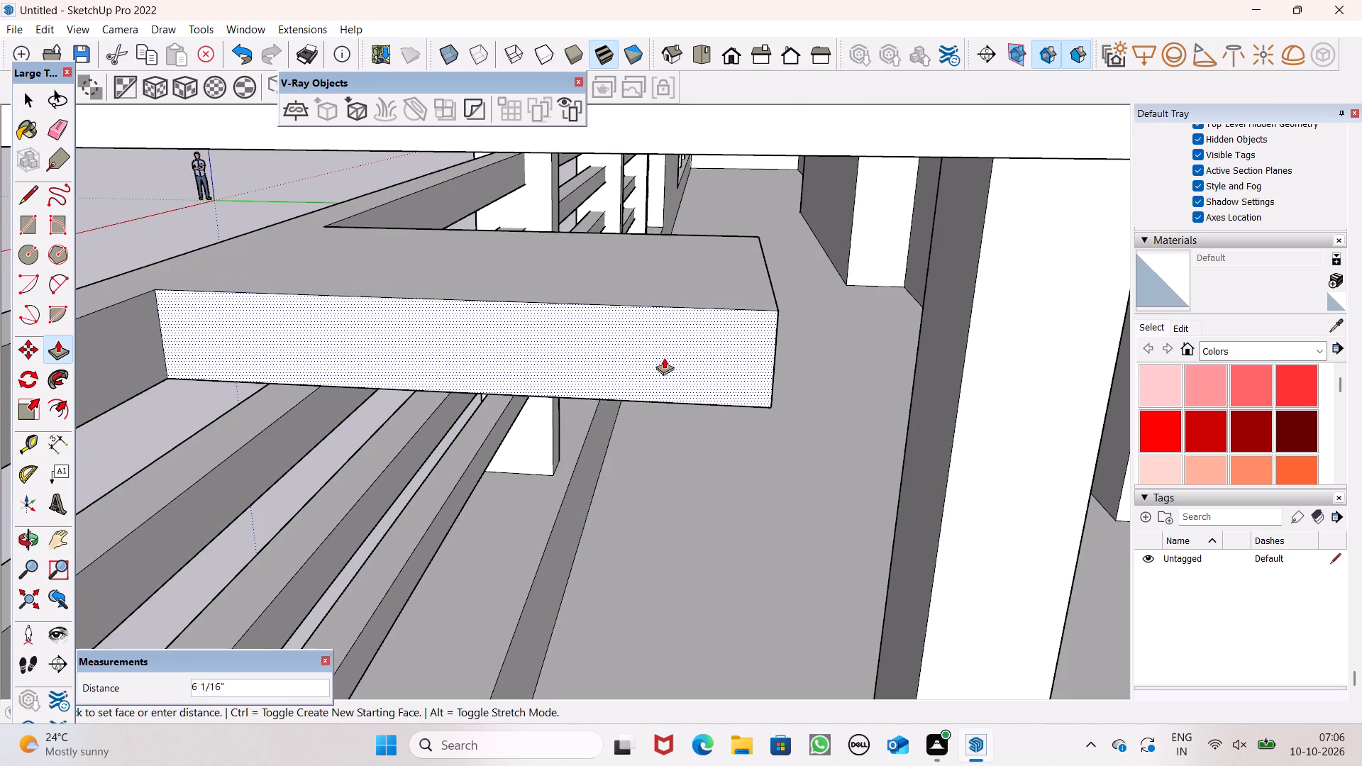
{"action": "left_click_drag", "start_coordinate": [664, 357], "coordinate": [660, 363]}
{"action": "scroll", "coordinate": [701, 335], "scroll_direction": "down", "scroll_amount": 5}
{"action": "middle_click_drag", "start_coordinate": [724, 380], "coordinate": [875, 562]}
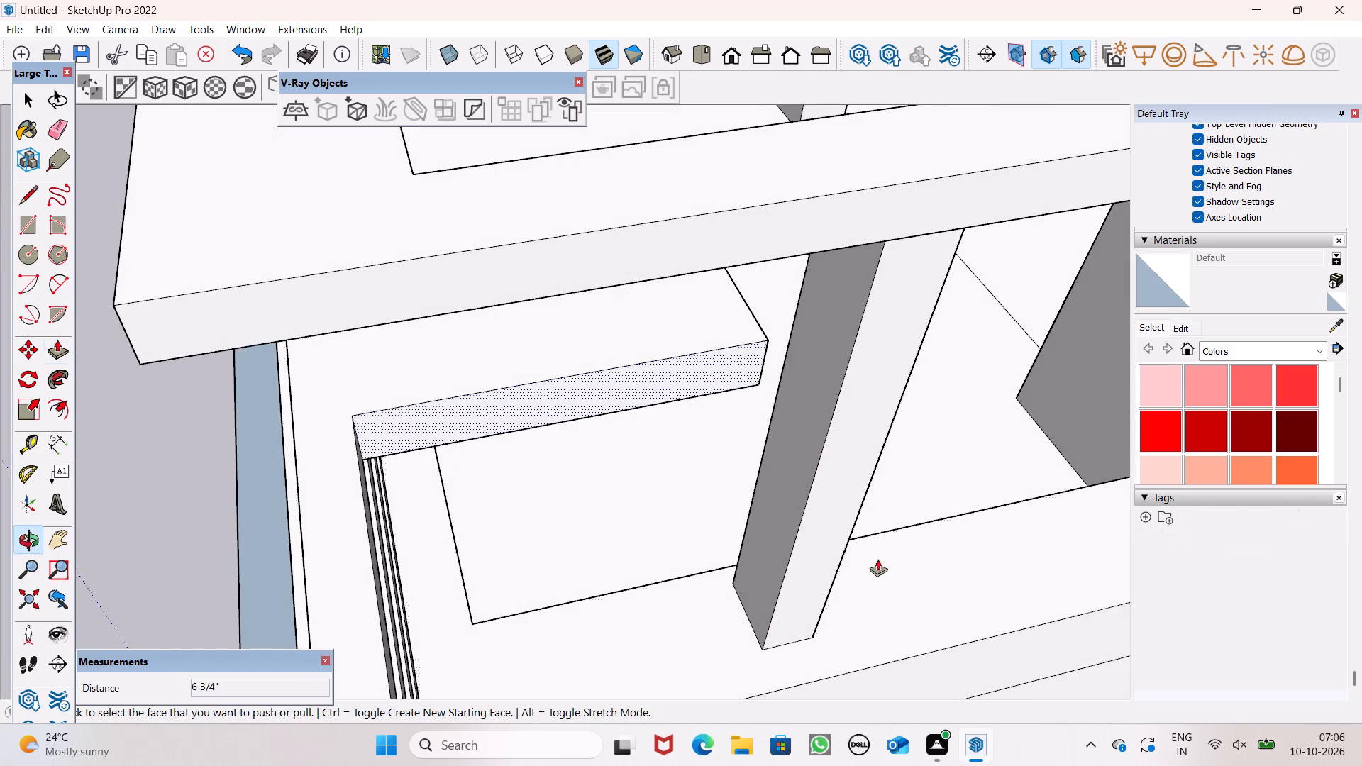
{"action": "left_click_drag", "start_coordinate": [671, 381], "coordinate": [679, 405]}
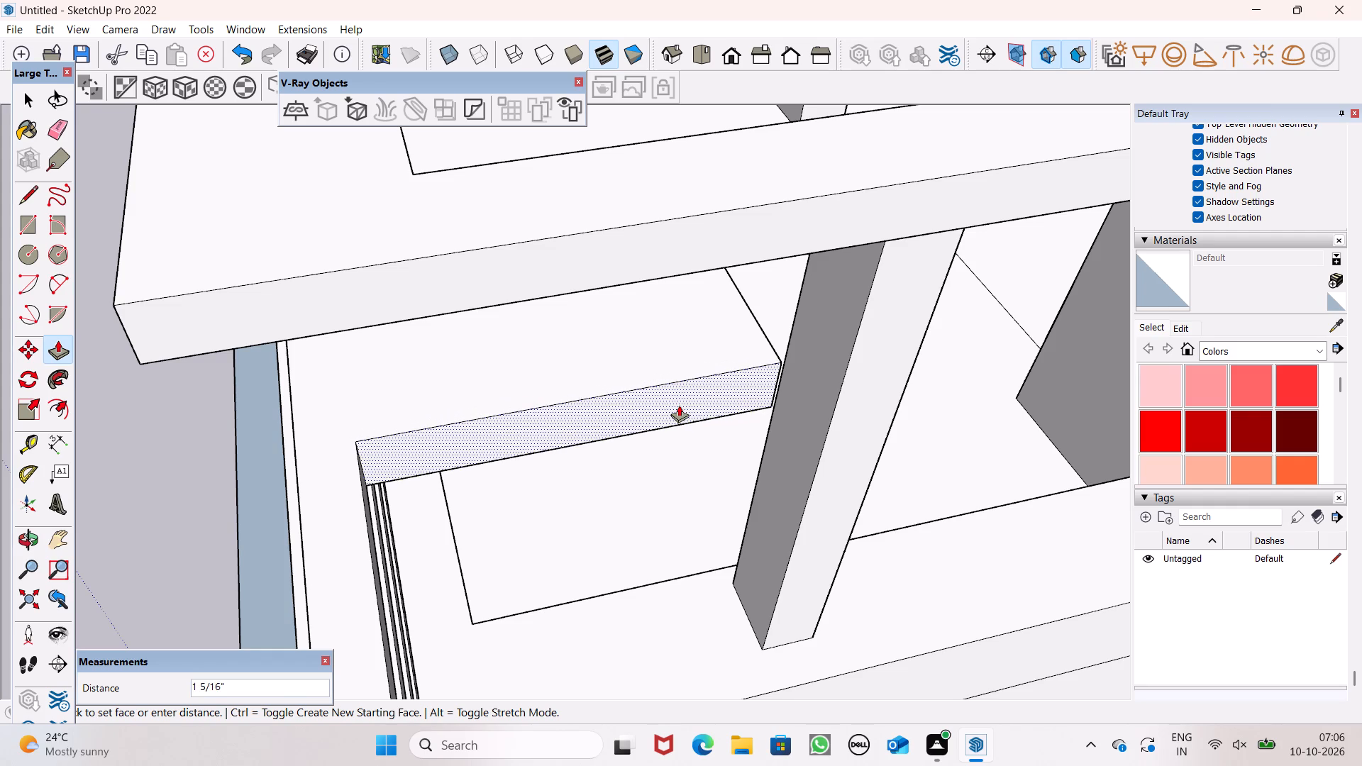
{"action": "left_click_drag", "start_coordinate": [679, 405], "coordinate": [685, 406]}
Push the return rail's inner side face about 6 13/16" toward the short handrail, narrowing the rail.
{"action": "scroll", "coordinate": [838, 379], "scroll_direction": "down", "scroll_amount": 4}
{"action": "middle_click_drag", "start_coordinate": [995, 419], "coordinate": [194, 602]}
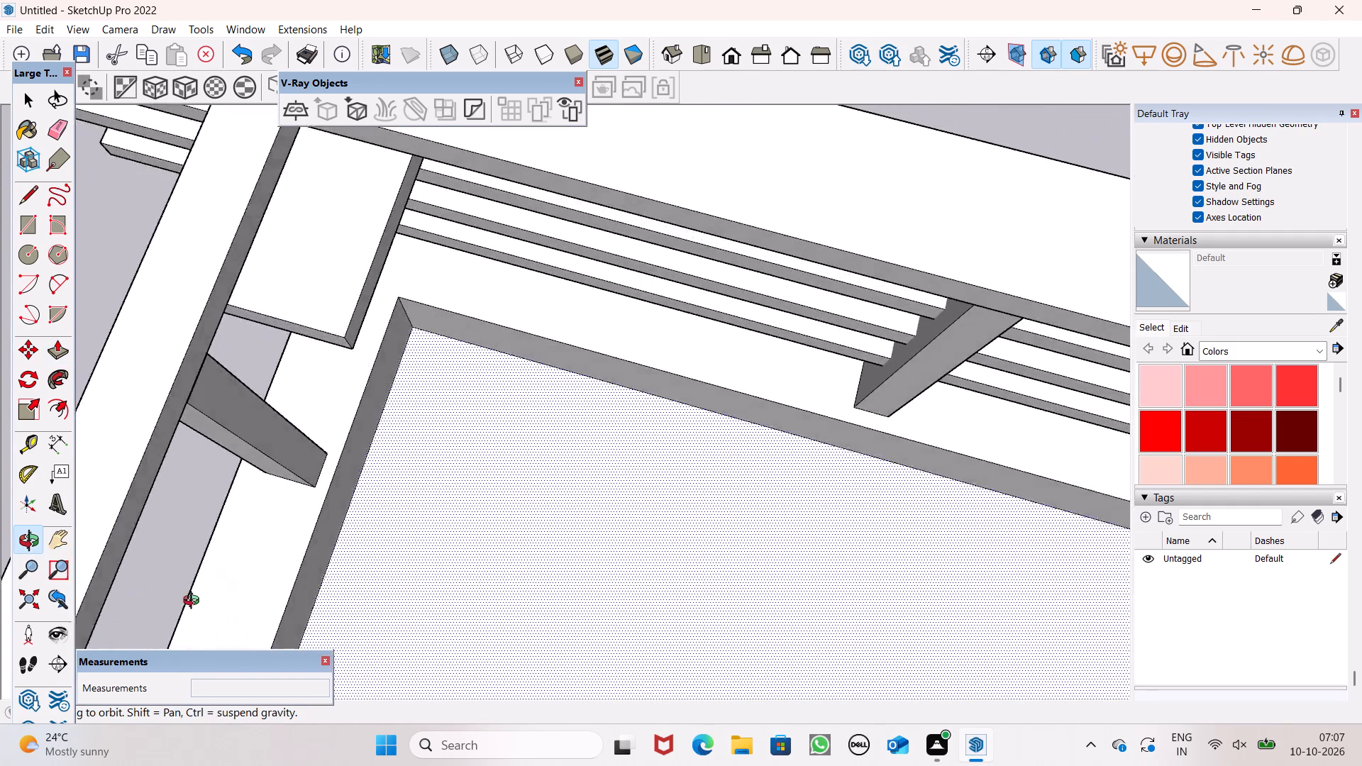
{"action": "middle_click_drag", "start_coordinate": [194, 602], "coordinate": [124, 532]}
{"action": "scroll", "coordinate": [291, 274], "scroll_direction": "down", "scroll_amount": 5}
{"action": "scroll", "coordinate": [275, 124], "scroll_direction": "up", "scroll_amount": 7}
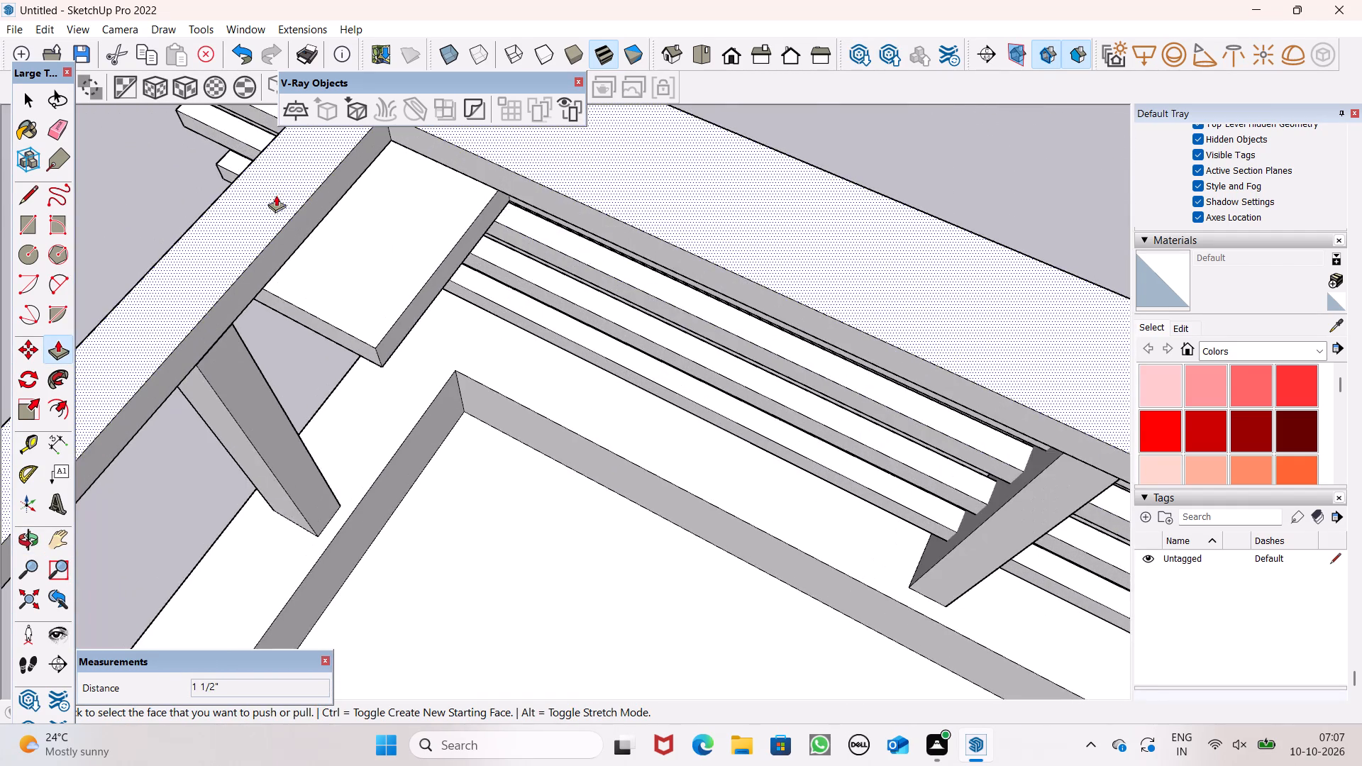
{"action": "scroll", "coordinate": [292, 215], "scroll_direction": "up", "scroll_amount": 6}
{"action": "left_click_drag", "start_coordinate": [476, 404], "coordinate": [447, 381]}
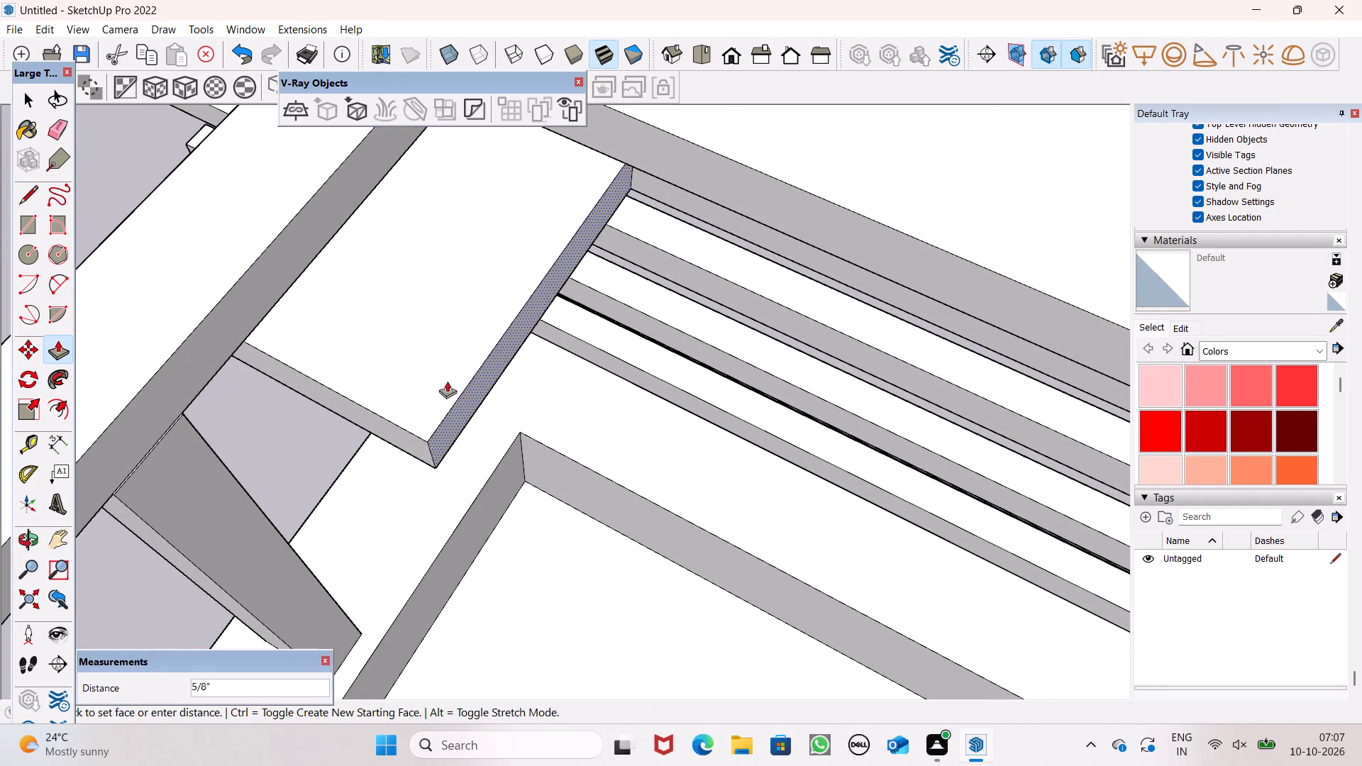
{"action": "left_click_drag", "start_coordinate": [447, 381], "coordinate": [282, 287]}
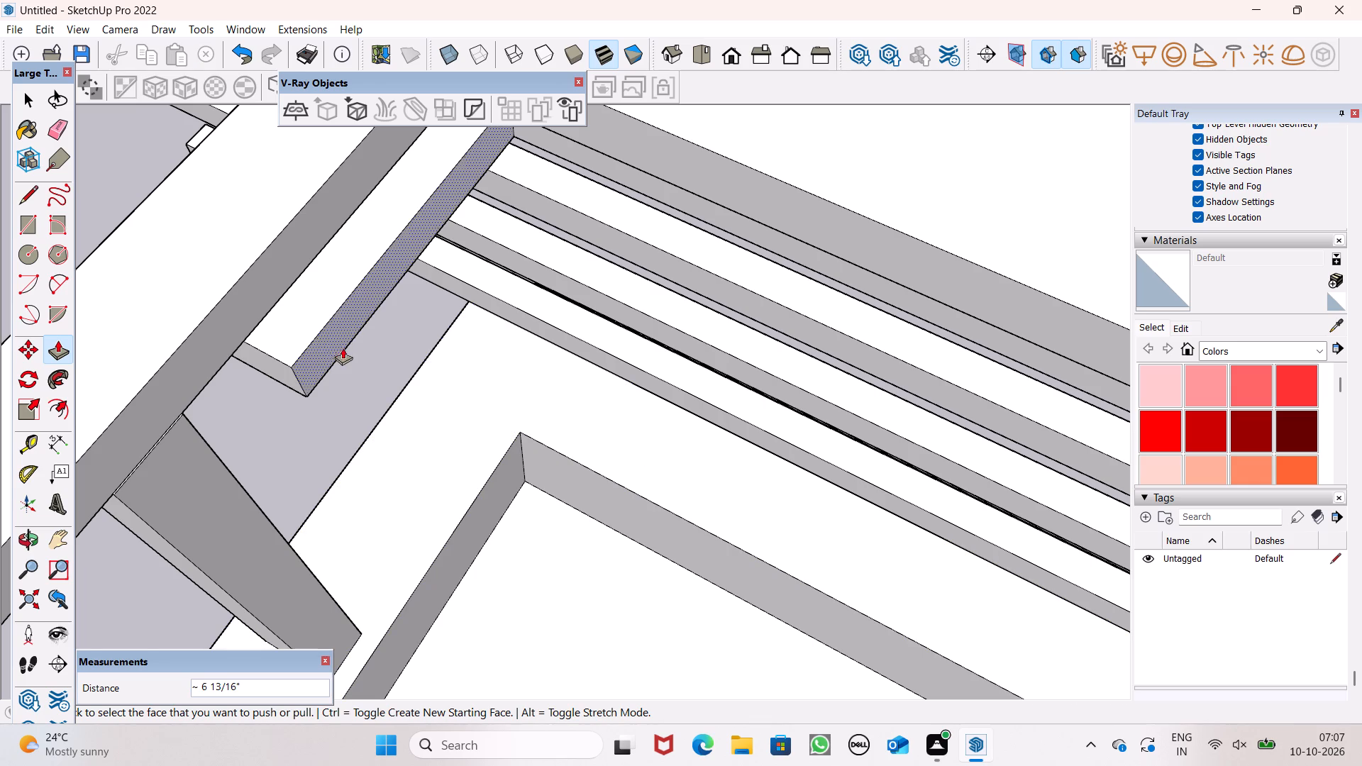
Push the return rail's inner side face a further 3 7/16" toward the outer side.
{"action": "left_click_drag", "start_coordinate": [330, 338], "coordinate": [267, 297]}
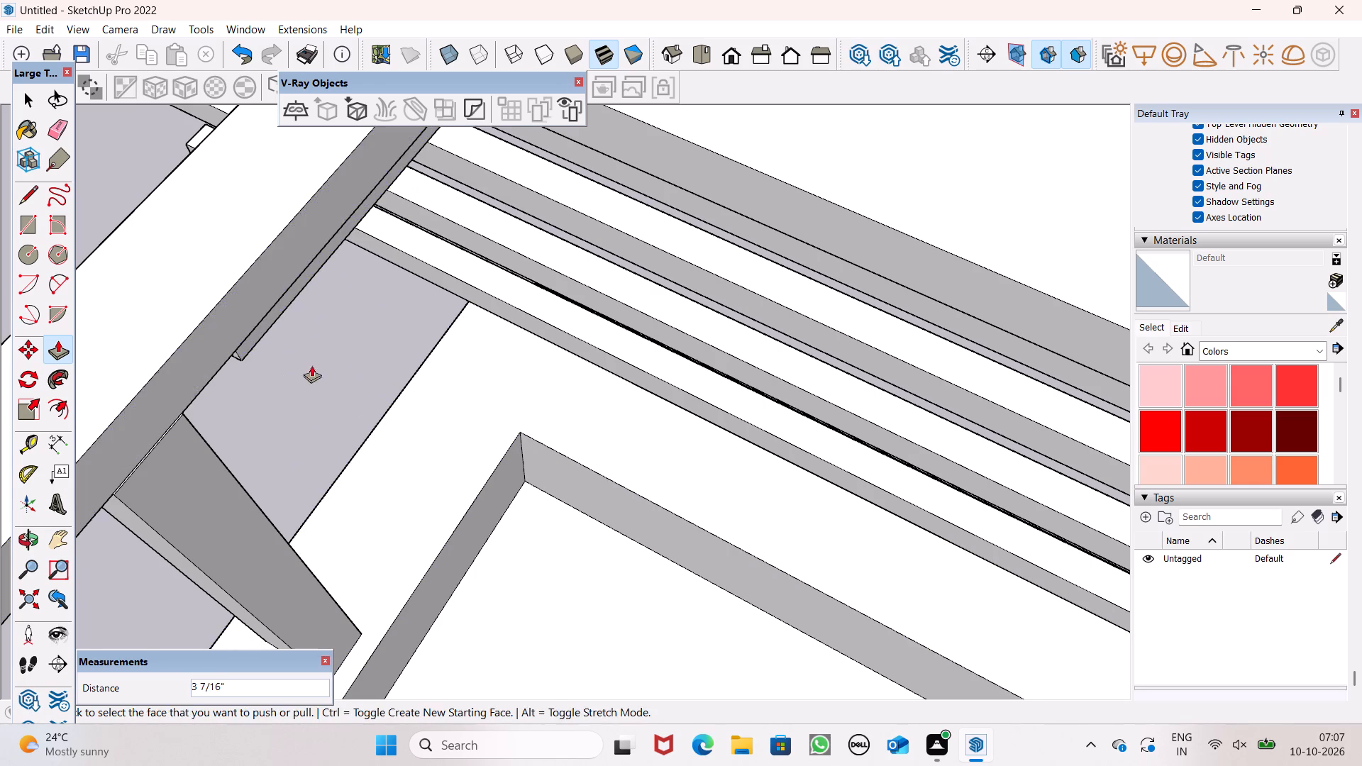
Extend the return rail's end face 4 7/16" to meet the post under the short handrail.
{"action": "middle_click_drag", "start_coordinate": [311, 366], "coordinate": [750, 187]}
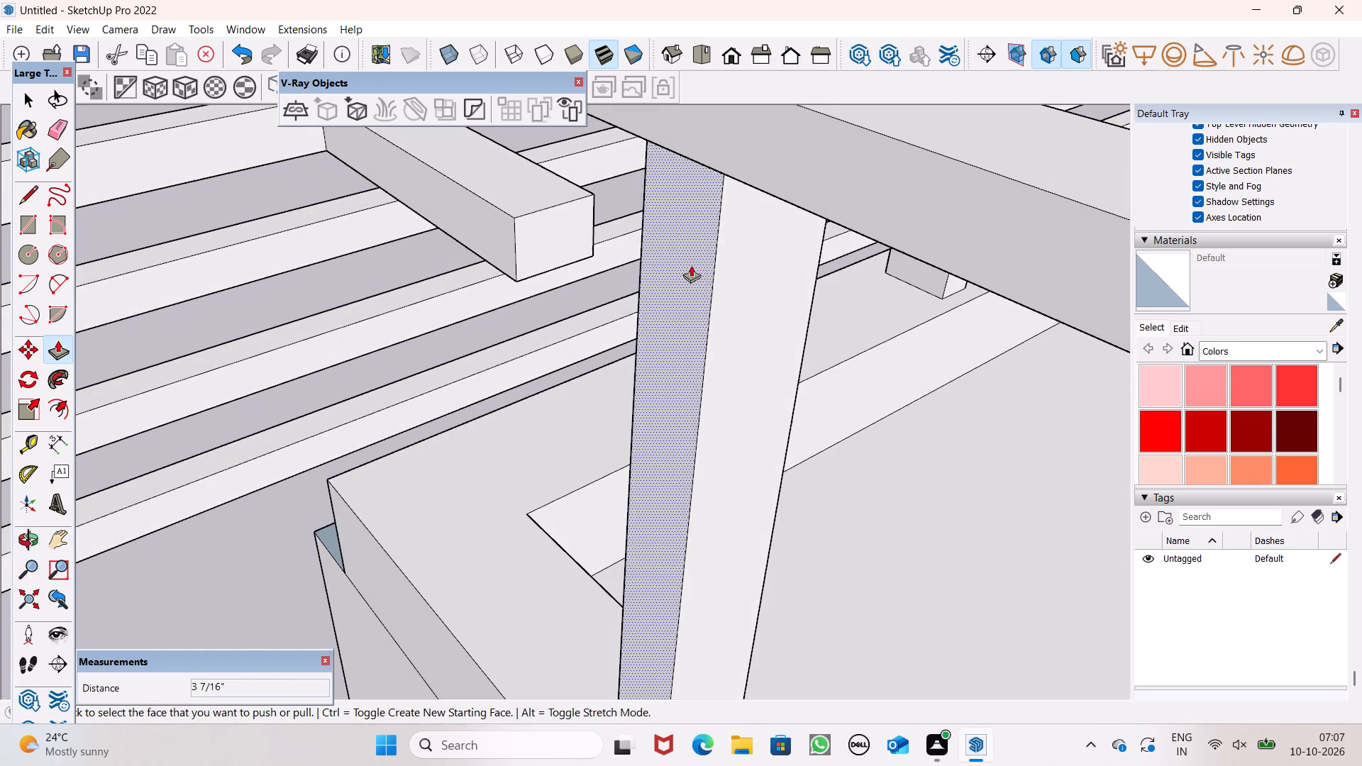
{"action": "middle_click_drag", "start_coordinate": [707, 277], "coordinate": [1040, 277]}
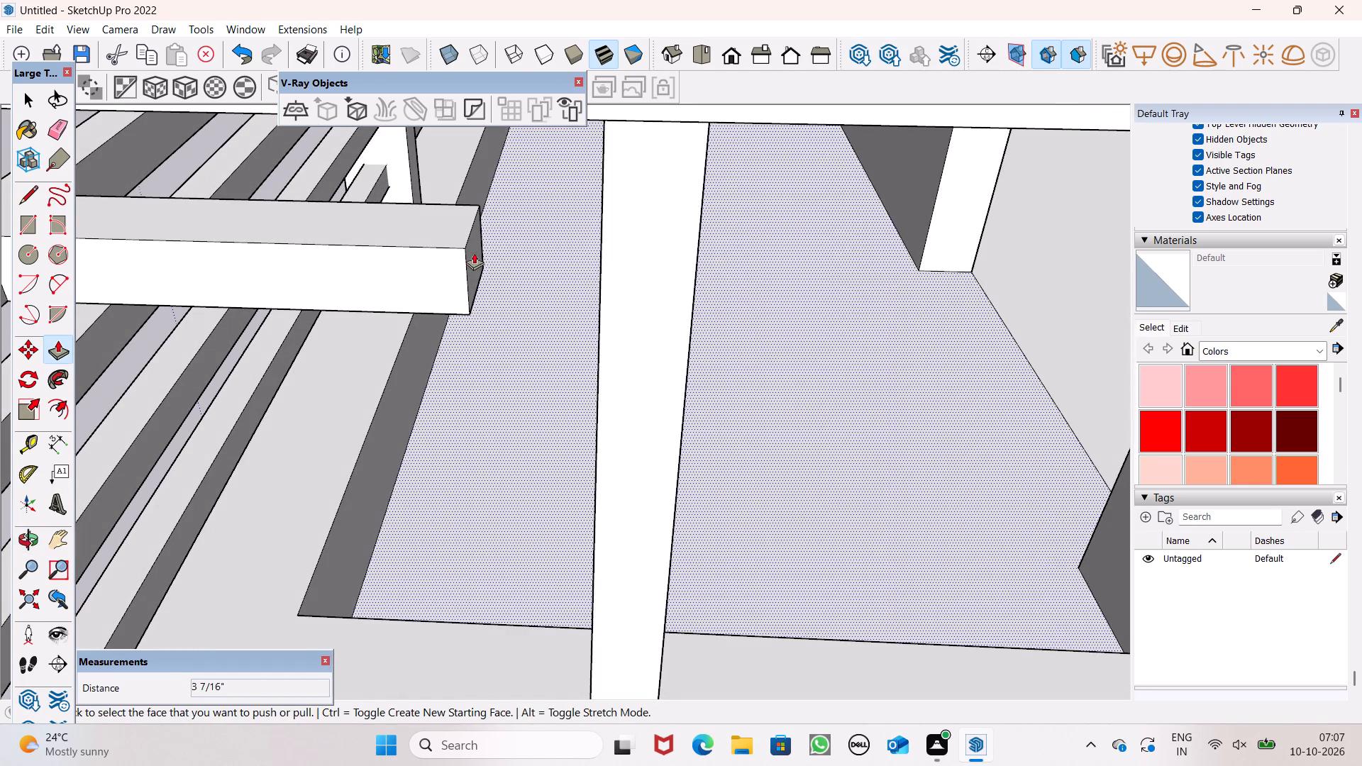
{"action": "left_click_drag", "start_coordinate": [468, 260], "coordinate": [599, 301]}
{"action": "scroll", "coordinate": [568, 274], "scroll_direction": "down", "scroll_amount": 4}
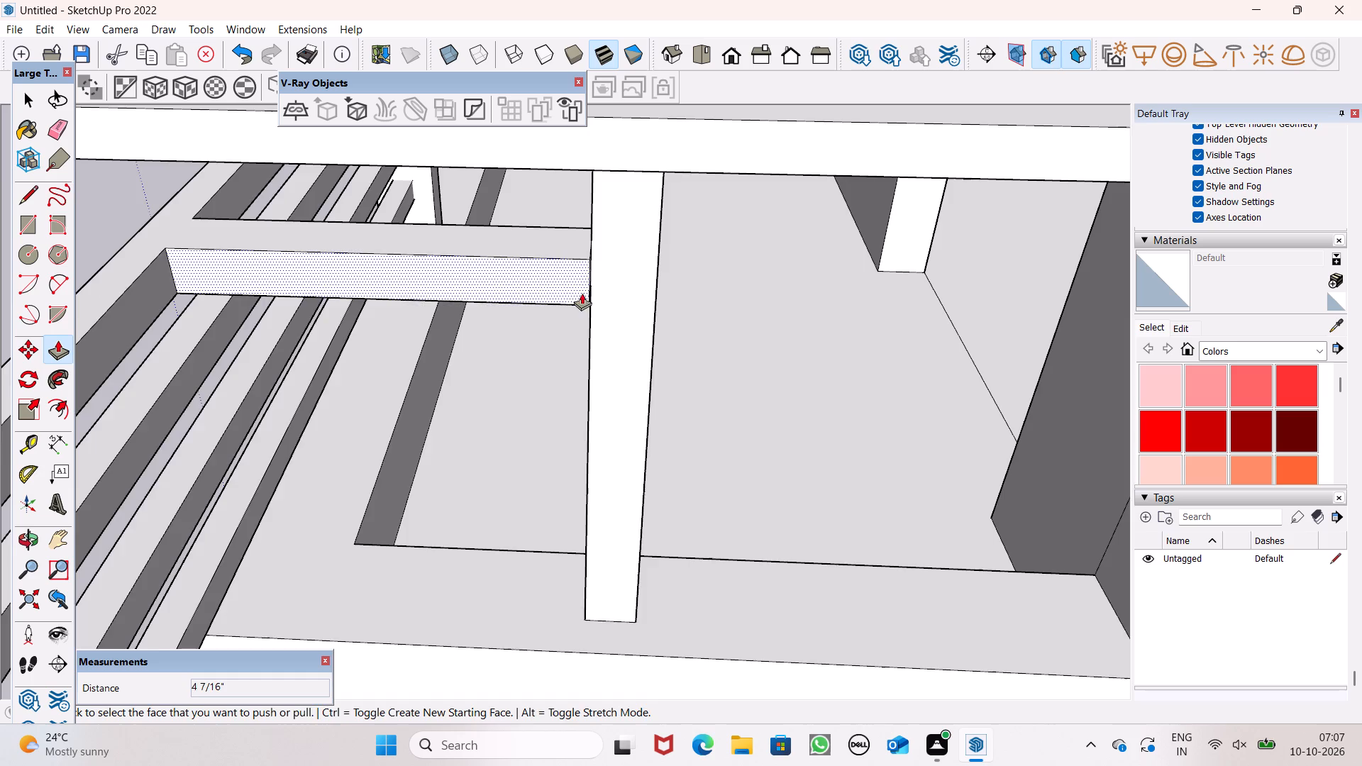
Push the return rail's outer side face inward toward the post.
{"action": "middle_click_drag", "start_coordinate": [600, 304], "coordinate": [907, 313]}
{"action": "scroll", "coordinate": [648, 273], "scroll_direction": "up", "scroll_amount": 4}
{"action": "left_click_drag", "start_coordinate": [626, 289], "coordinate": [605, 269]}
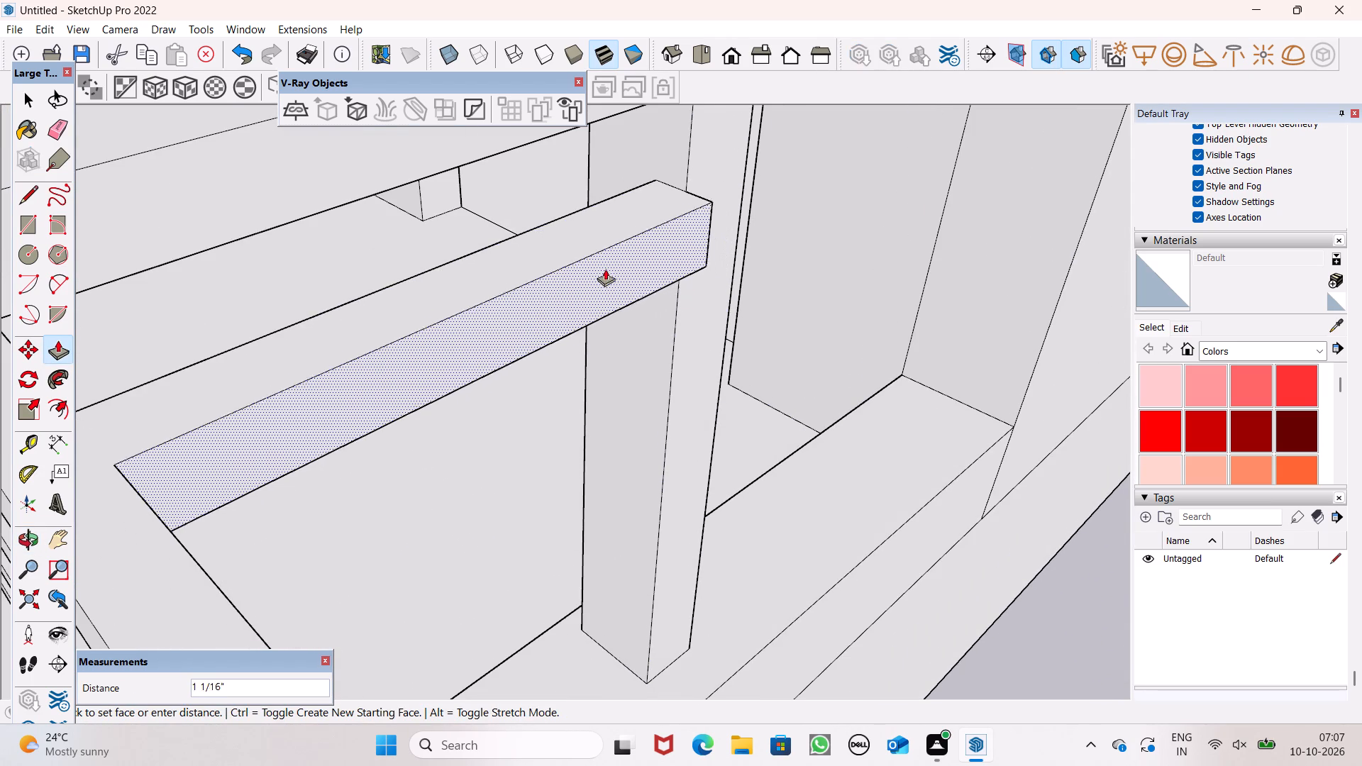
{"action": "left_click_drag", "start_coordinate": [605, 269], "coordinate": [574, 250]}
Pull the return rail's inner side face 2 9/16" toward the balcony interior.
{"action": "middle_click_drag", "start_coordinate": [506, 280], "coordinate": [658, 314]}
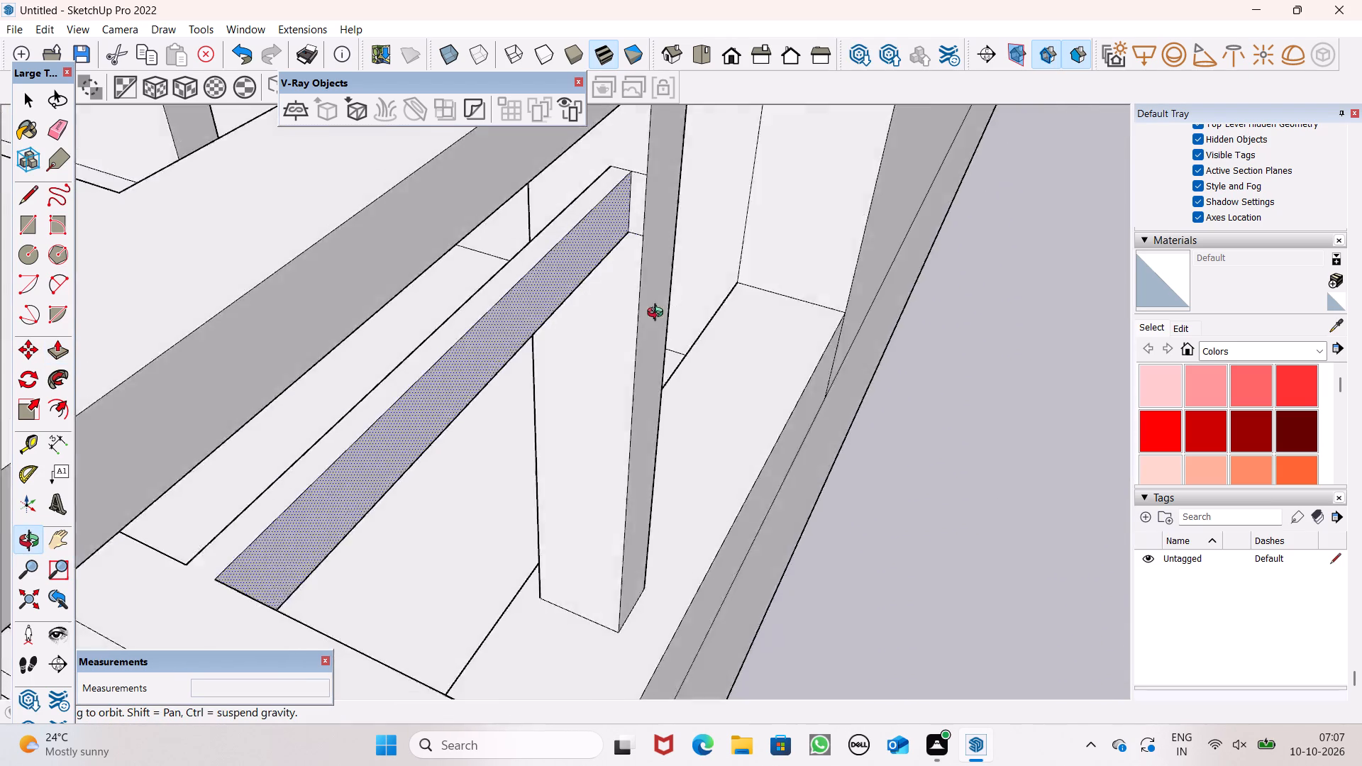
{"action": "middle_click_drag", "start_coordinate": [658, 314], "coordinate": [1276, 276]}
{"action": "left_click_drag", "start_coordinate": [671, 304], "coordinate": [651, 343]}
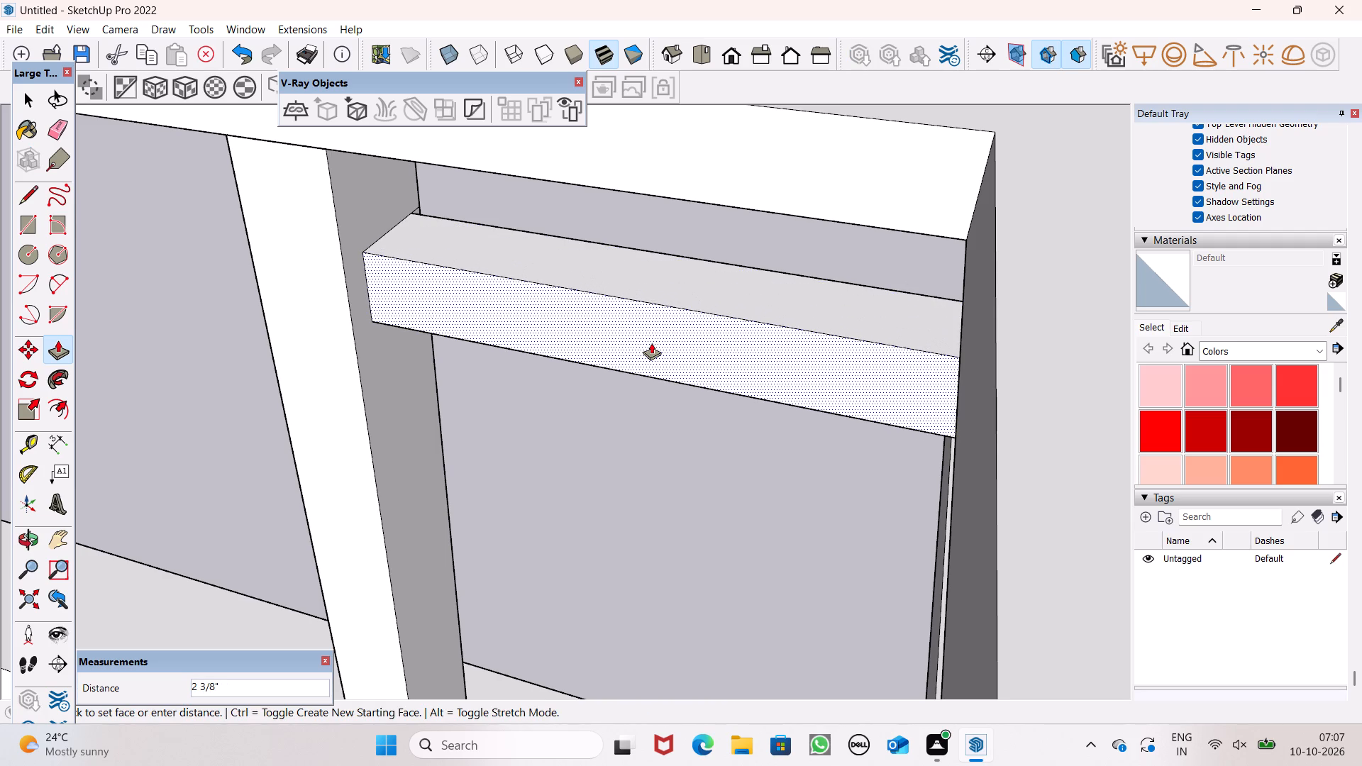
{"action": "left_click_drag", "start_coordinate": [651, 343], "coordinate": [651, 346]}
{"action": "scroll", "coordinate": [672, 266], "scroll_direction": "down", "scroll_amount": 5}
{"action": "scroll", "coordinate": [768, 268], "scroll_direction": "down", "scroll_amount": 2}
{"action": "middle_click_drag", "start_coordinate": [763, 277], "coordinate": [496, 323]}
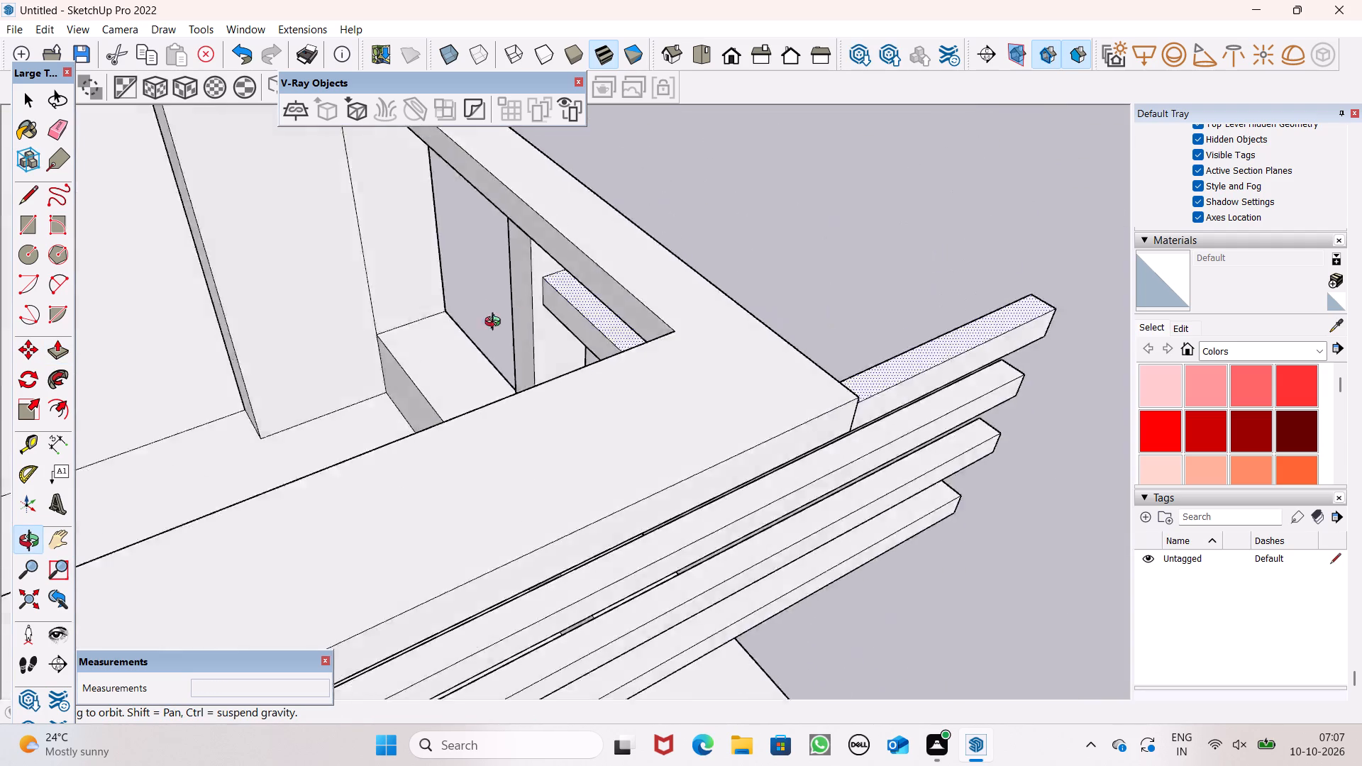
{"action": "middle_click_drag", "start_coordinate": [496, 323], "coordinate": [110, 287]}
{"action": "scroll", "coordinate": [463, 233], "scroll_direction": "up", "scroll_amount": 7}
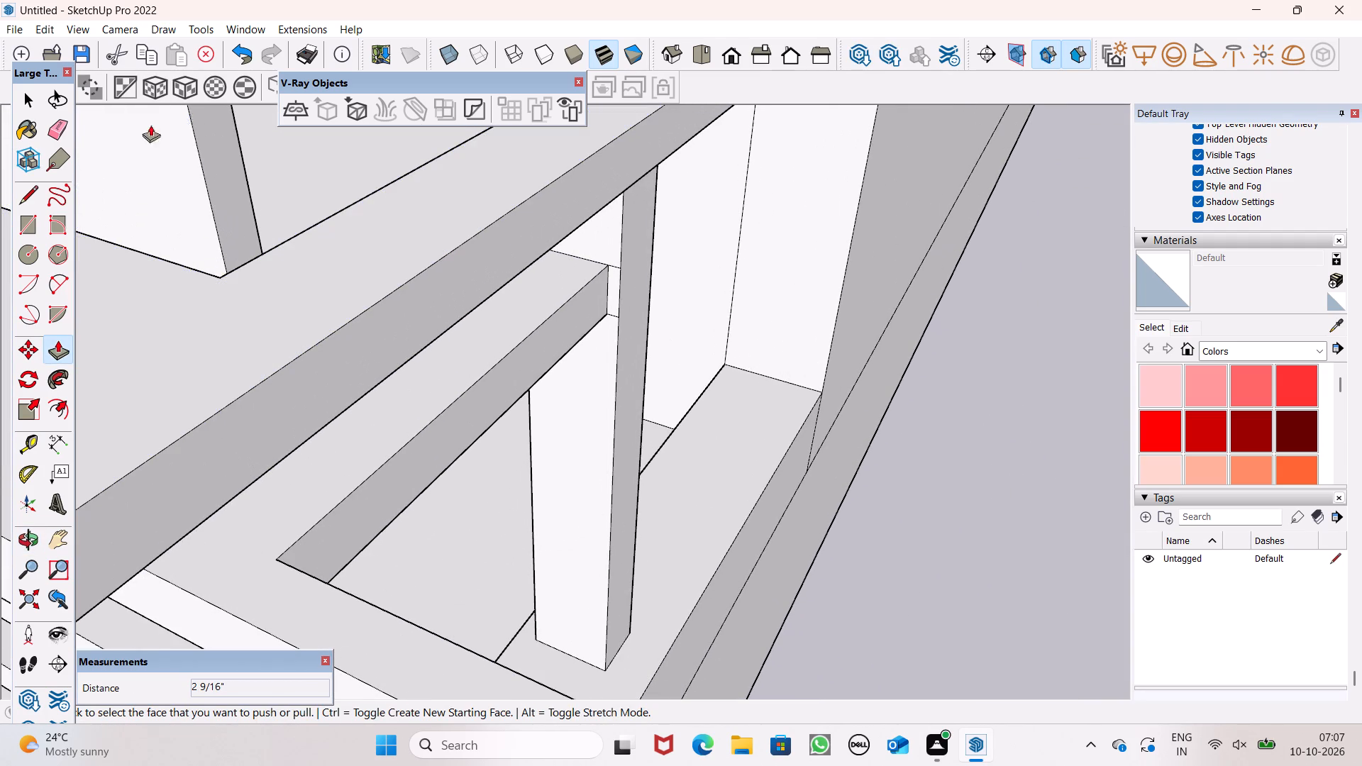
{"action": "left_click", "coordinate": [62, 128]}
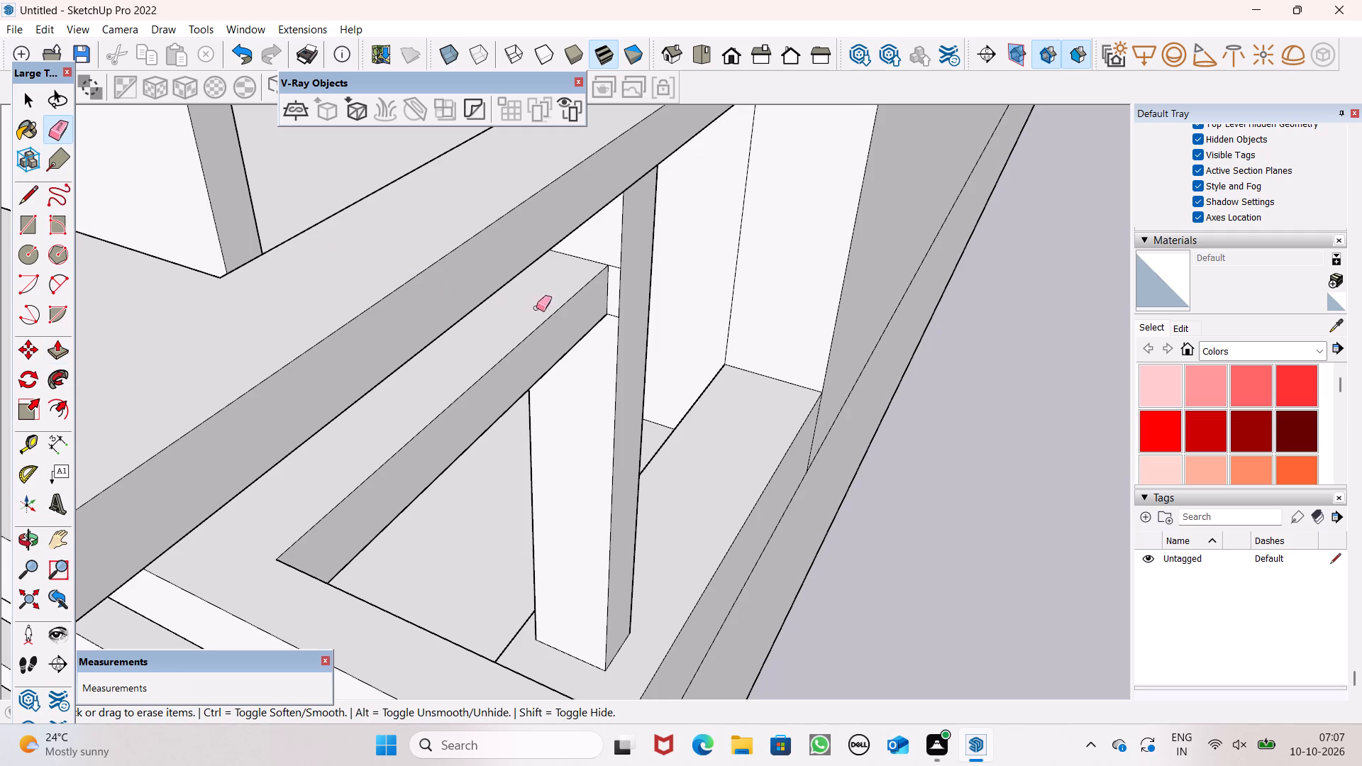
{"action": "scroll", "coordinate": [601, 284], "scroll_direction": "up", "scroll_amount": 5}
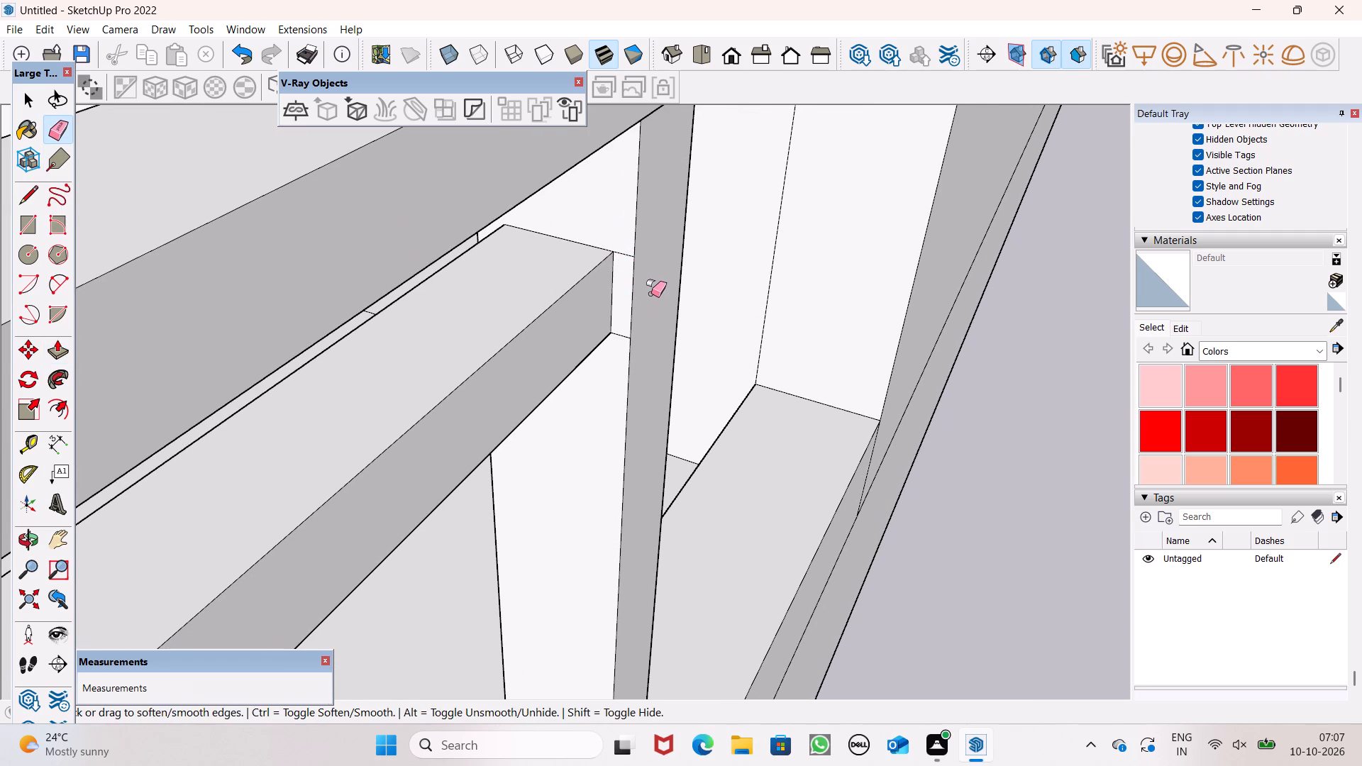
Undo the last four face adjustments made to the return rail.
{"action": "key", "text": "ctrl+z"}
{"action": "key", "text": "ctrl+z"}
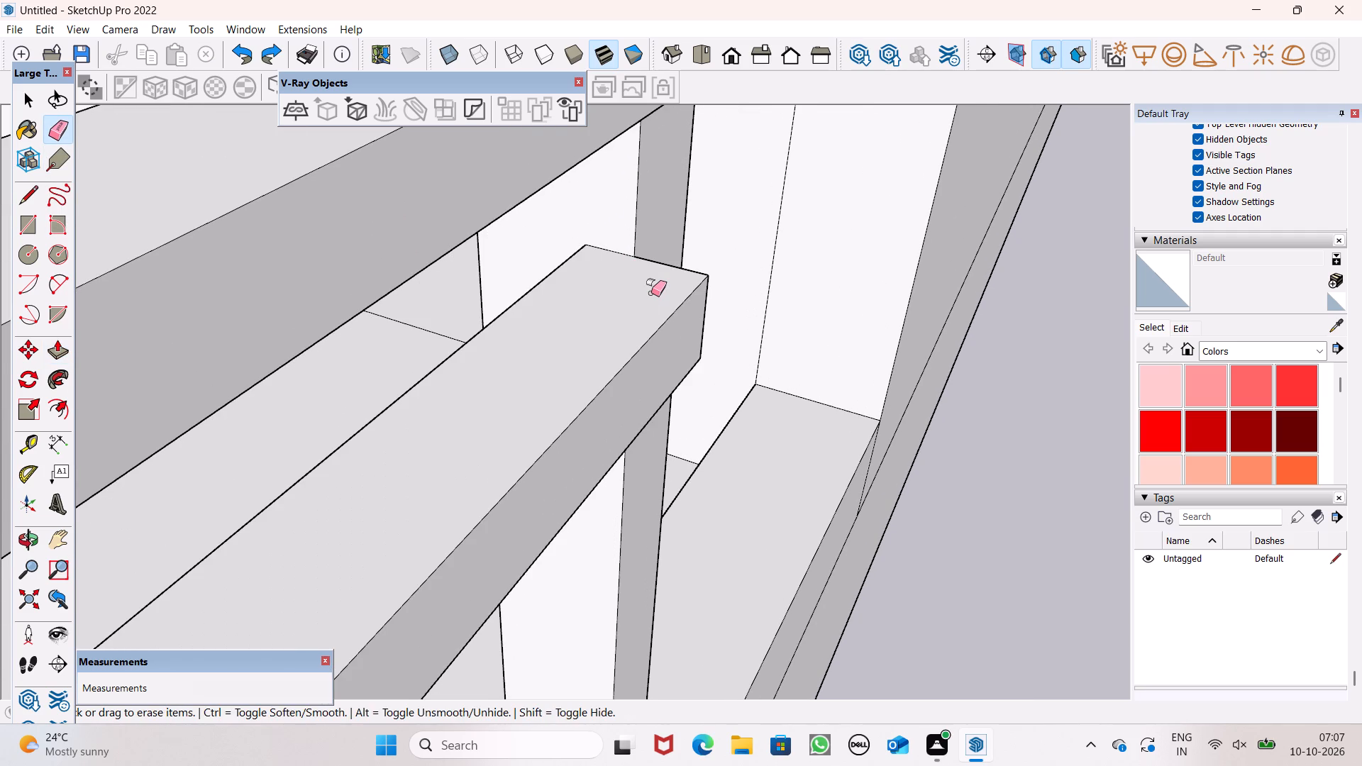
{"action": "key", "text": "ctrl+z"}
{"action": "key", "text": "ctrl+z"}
Draw a 2 1/2" vertical line across the return rail's end face, about 2" in from its outer corner.
{"action": "scroll", "coordinate": [677, 273], "scroll_direction": "down", "scroll_amount": 9}
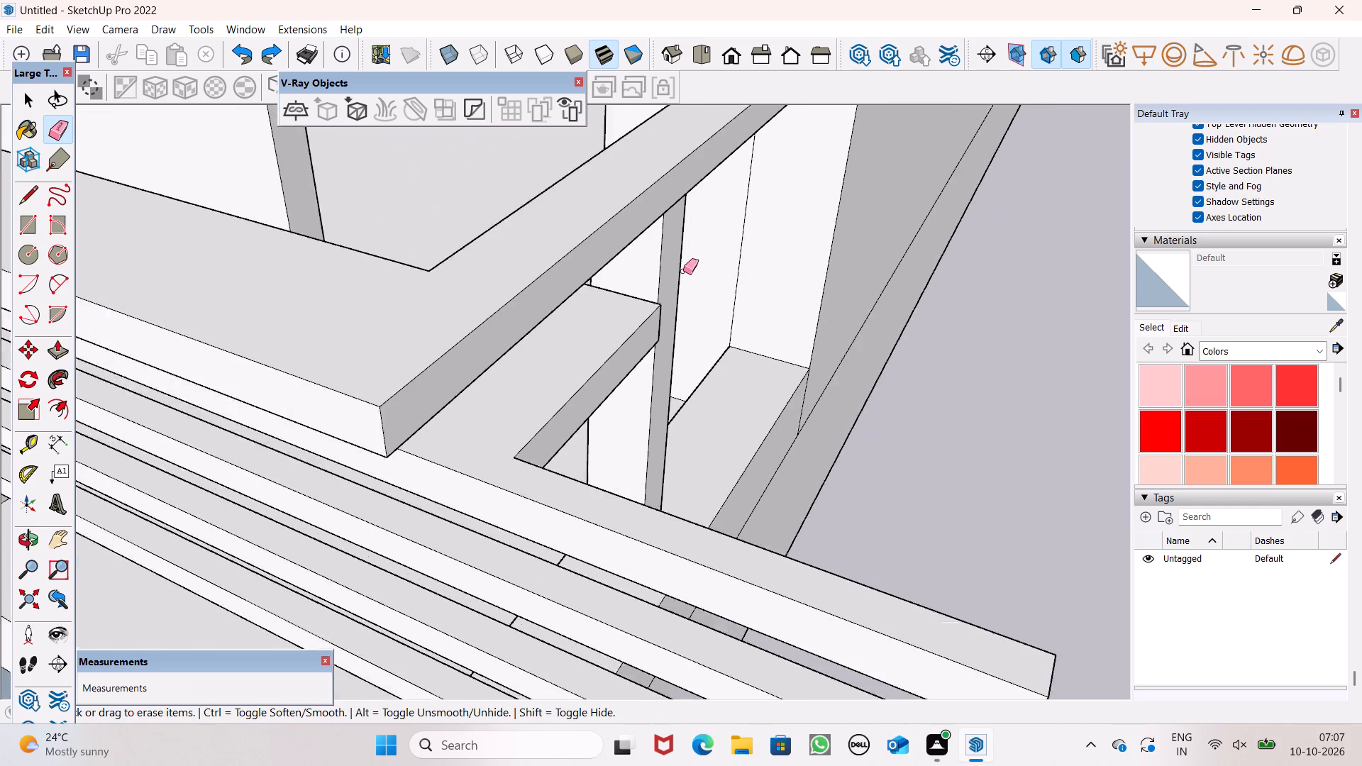
{"action": "scroll", "coordinate": [683, 271], "scroll_direction": "down", "scroll_amount": 2}
{"action": "middle_click_drag", "start_coordinate": [700, 334], "coordinate": [415, 228]}
{"action": "key", "text": "space"}
{"action": "scroll", "coordinate": [600, 252], "scroll_direction": "up", "scroll_amount": 1}
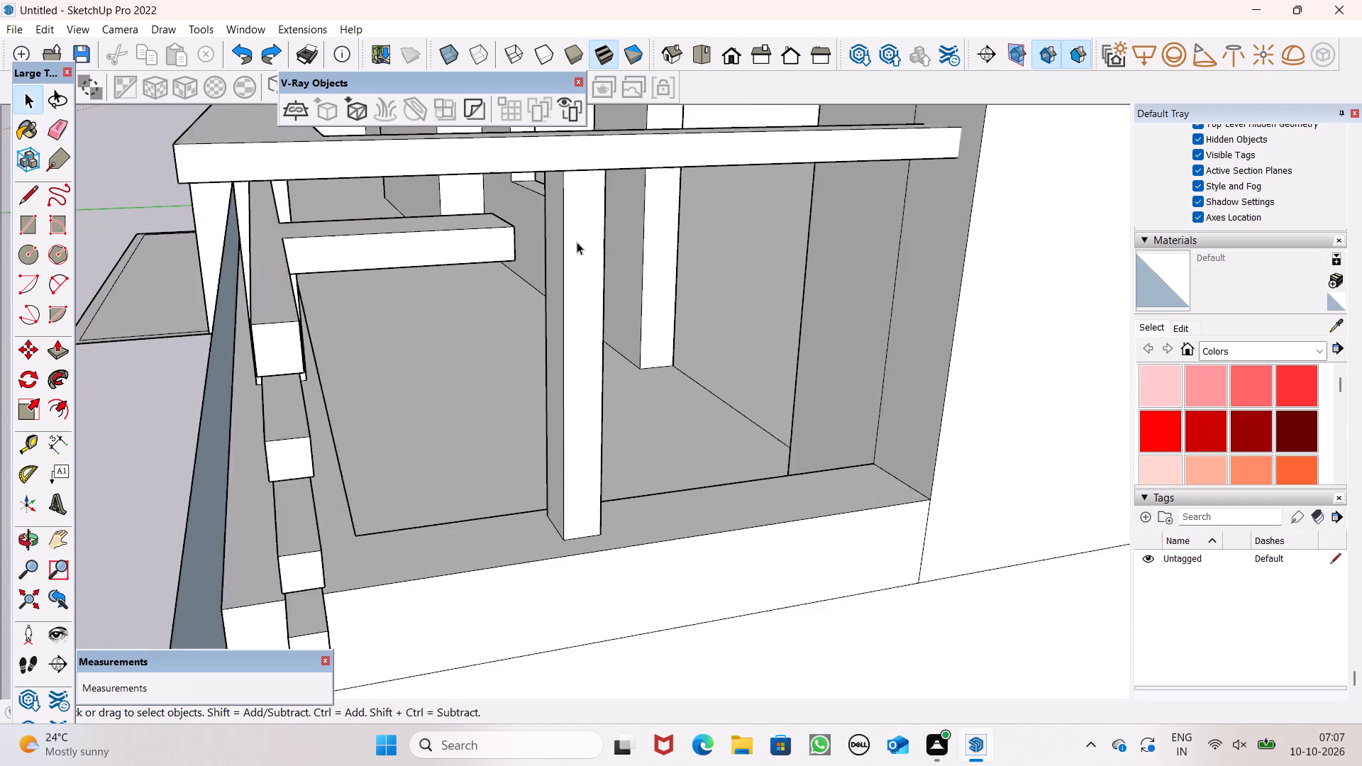
{"action": "scroll", "coordinate": [577, 242], "scroll_direction": "up", "scroll_amount": 3}
{"action": "middle_click_drag", "start_coordinate": [574, 238], "coordinate": [309, 253]}
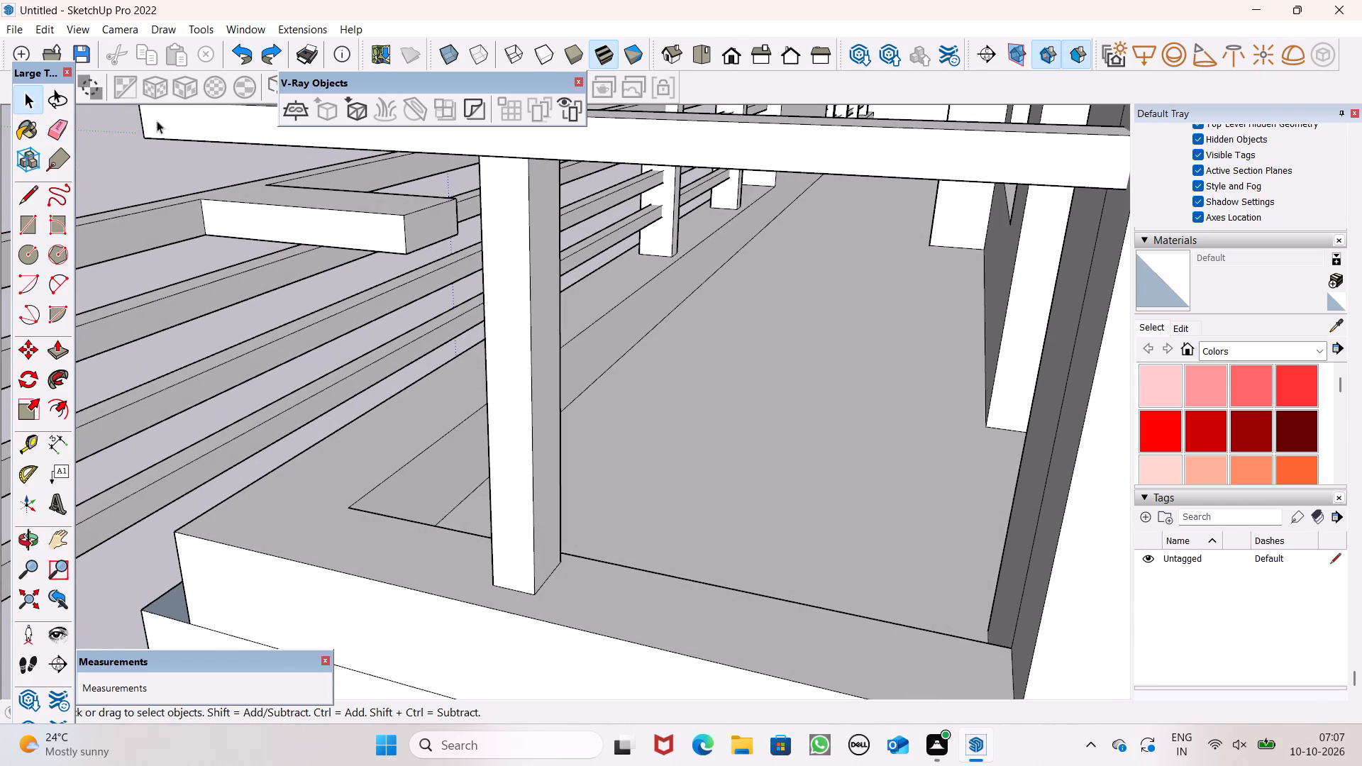
{"action": "left_click", "coordinate": [33, 199]}
{"action": "scroll", "coordinate": [552, 275], "scroll_direction": "up", "scroll_amount": 2}
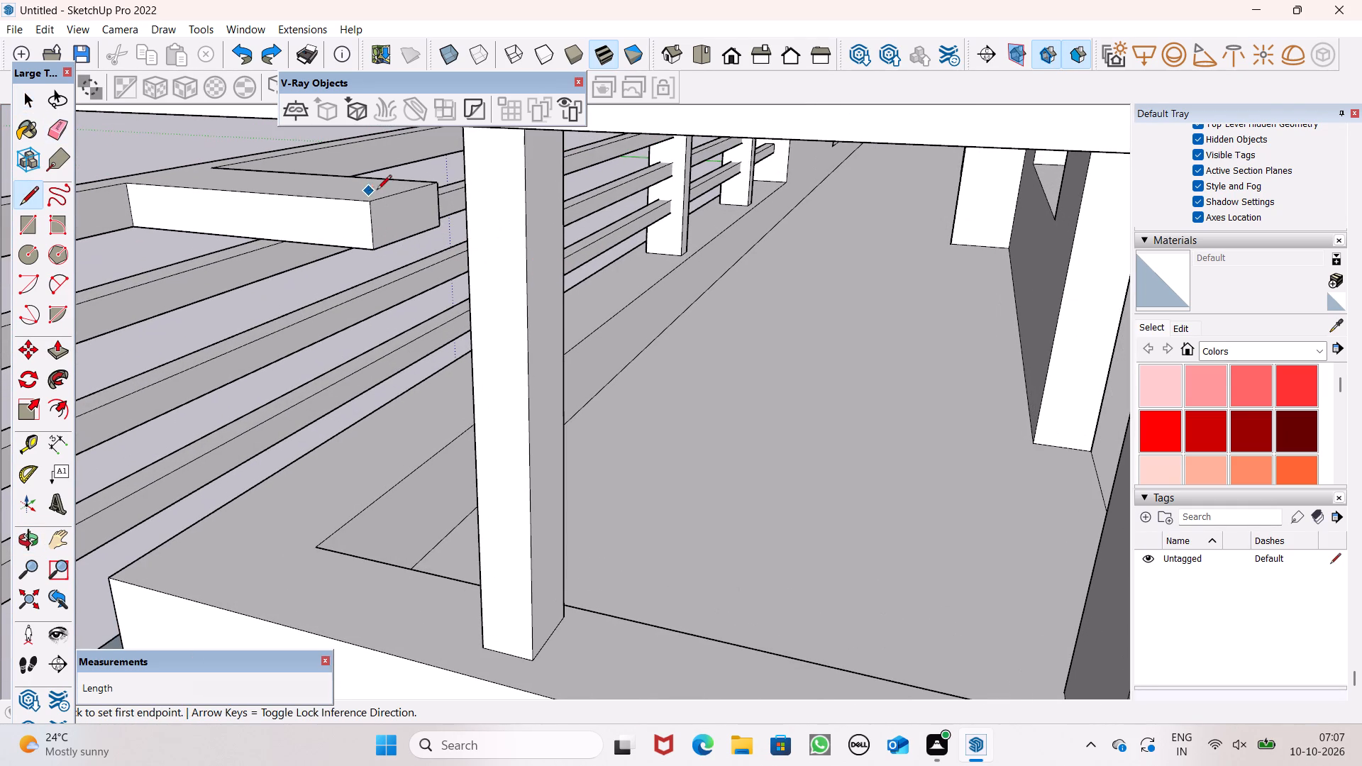
{"action": "middle_click_drag", "start_coordinate": [382, 211], "coordinate": [358, 232]}
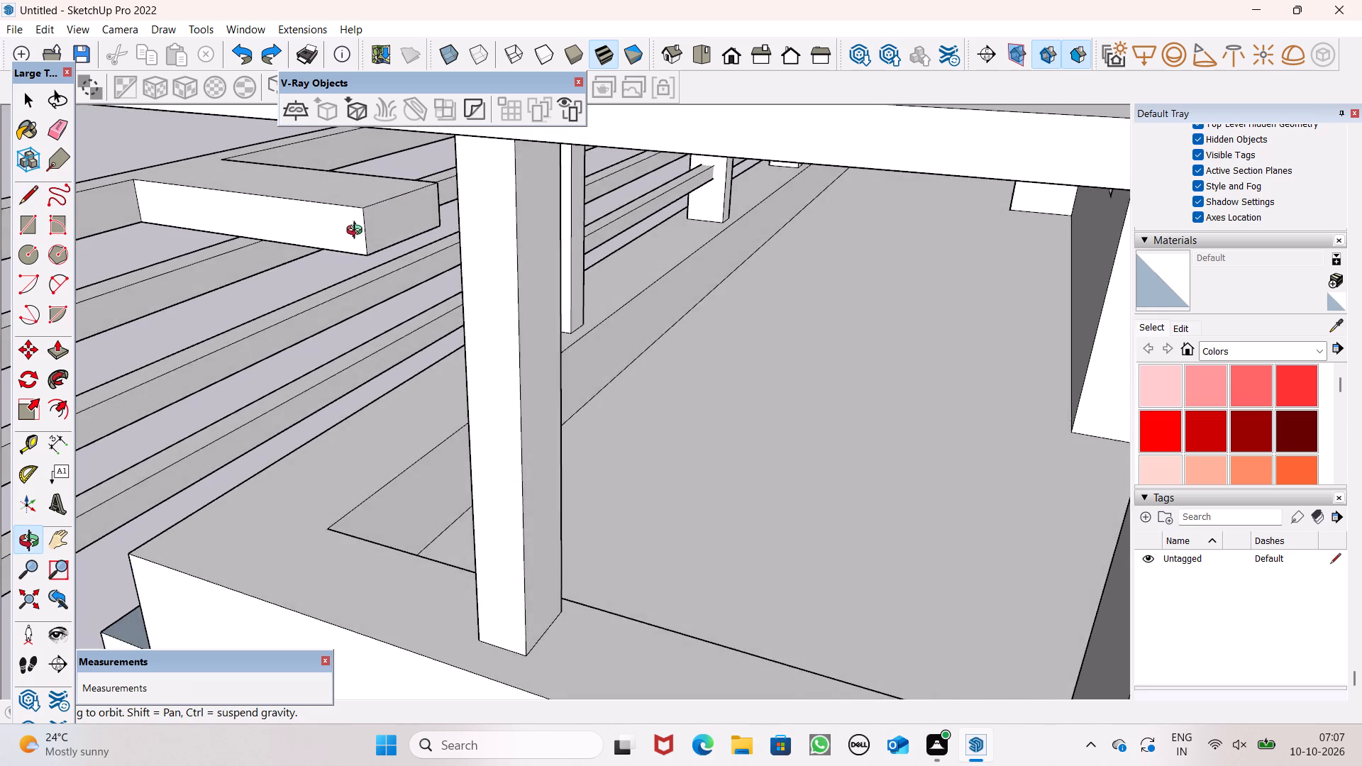
{"action": "middle_click_drag", "start_coordinate": [358, 232], "coordinate": [243, 229]}
{"action": "scroll", "coordinate": [325, 201], "scroll_direction": "up", "scroll_amount": 7}
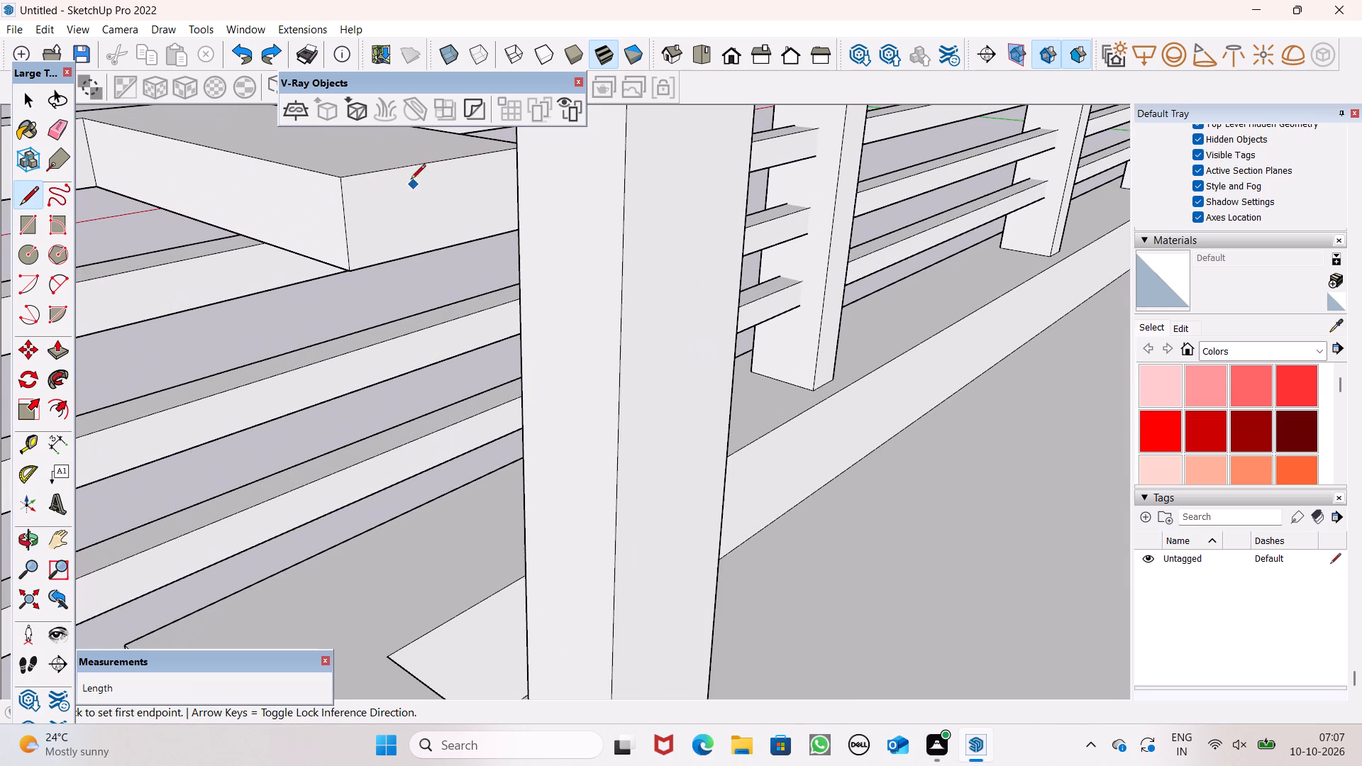
{"action": "left_click_drag", "start_coordinate": [403, 170], "coordinate": [400, 186]}
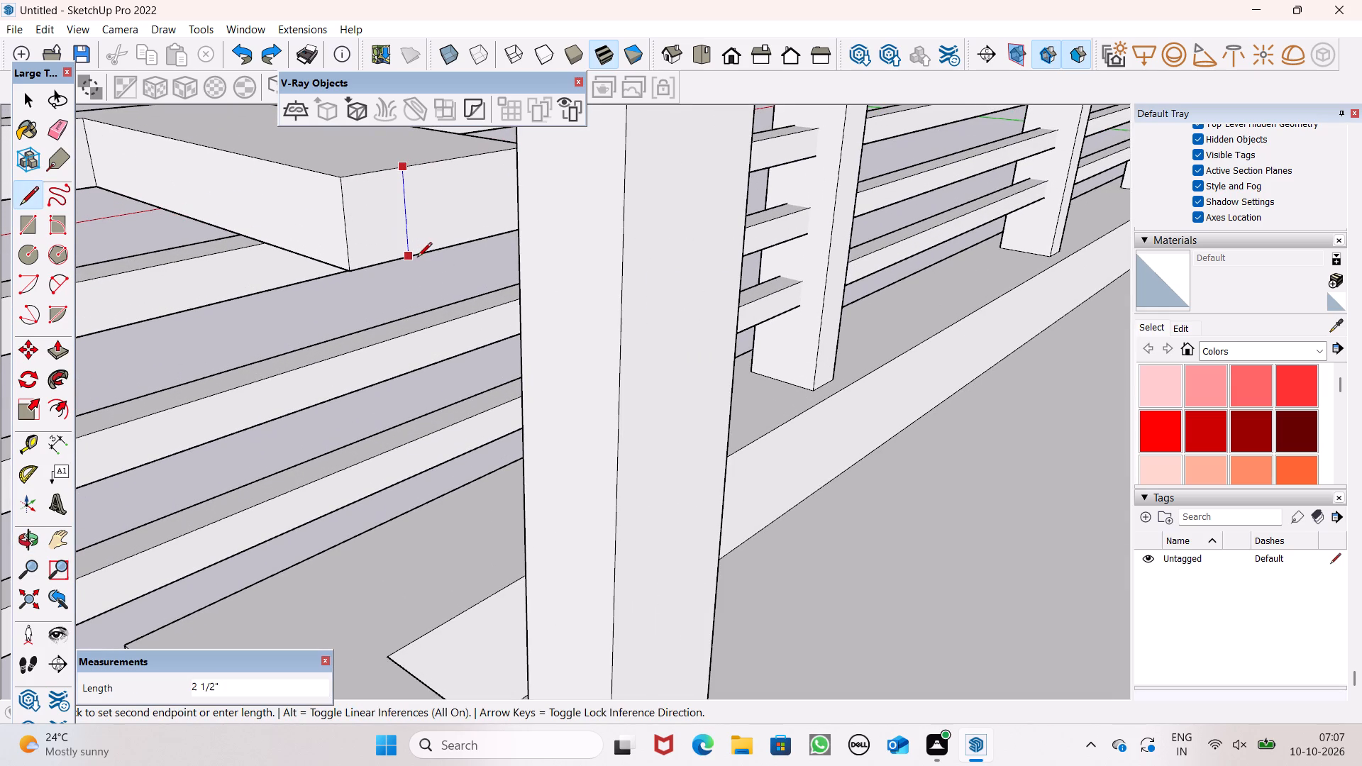
{"action": "left_click_drag", "start_coordinate": [417, 258], "coordinate": [417, 252]}
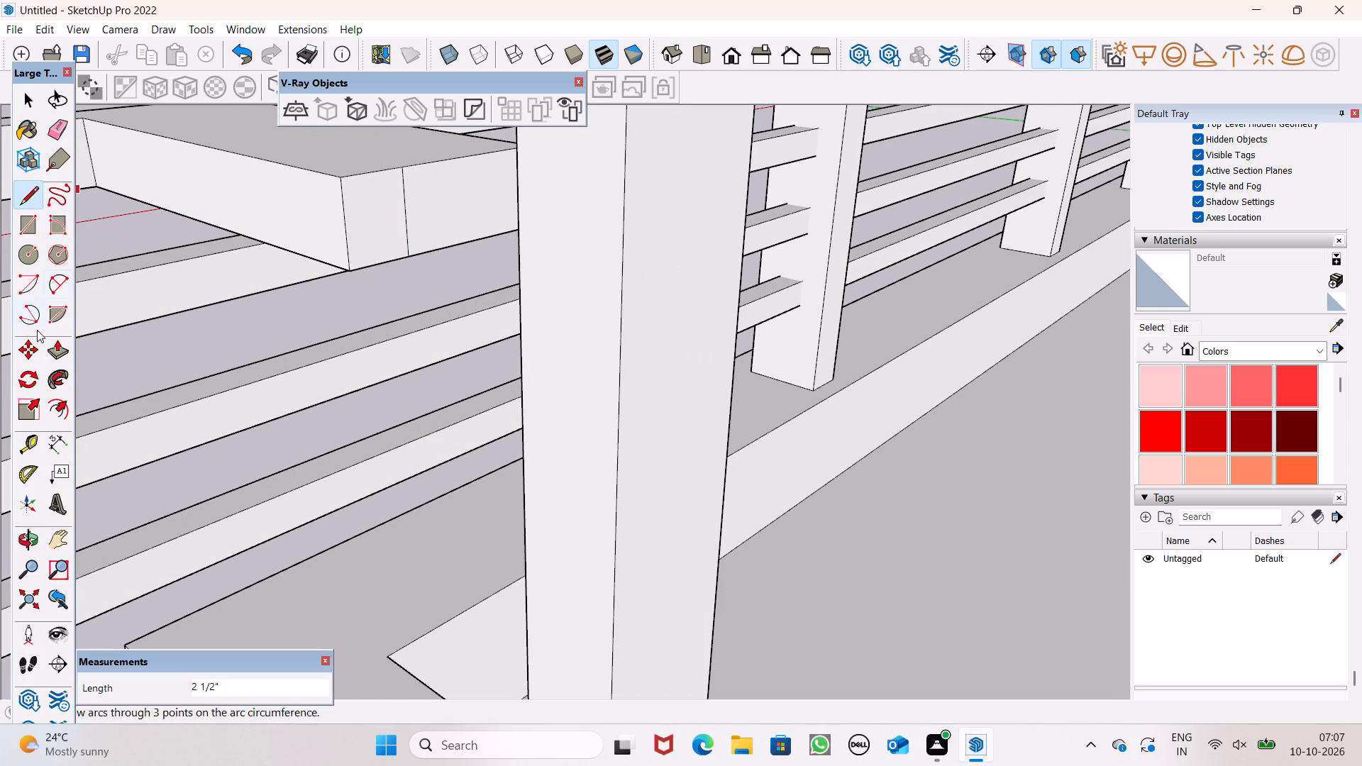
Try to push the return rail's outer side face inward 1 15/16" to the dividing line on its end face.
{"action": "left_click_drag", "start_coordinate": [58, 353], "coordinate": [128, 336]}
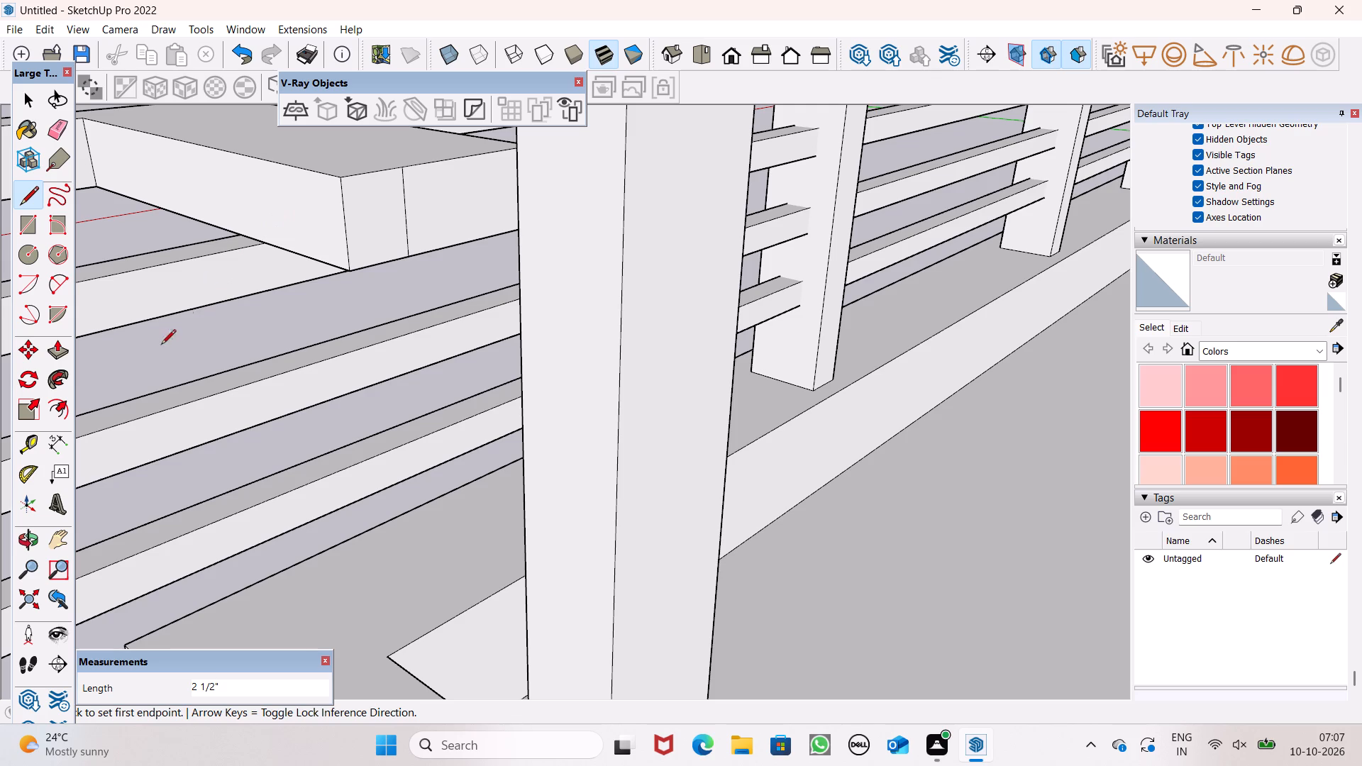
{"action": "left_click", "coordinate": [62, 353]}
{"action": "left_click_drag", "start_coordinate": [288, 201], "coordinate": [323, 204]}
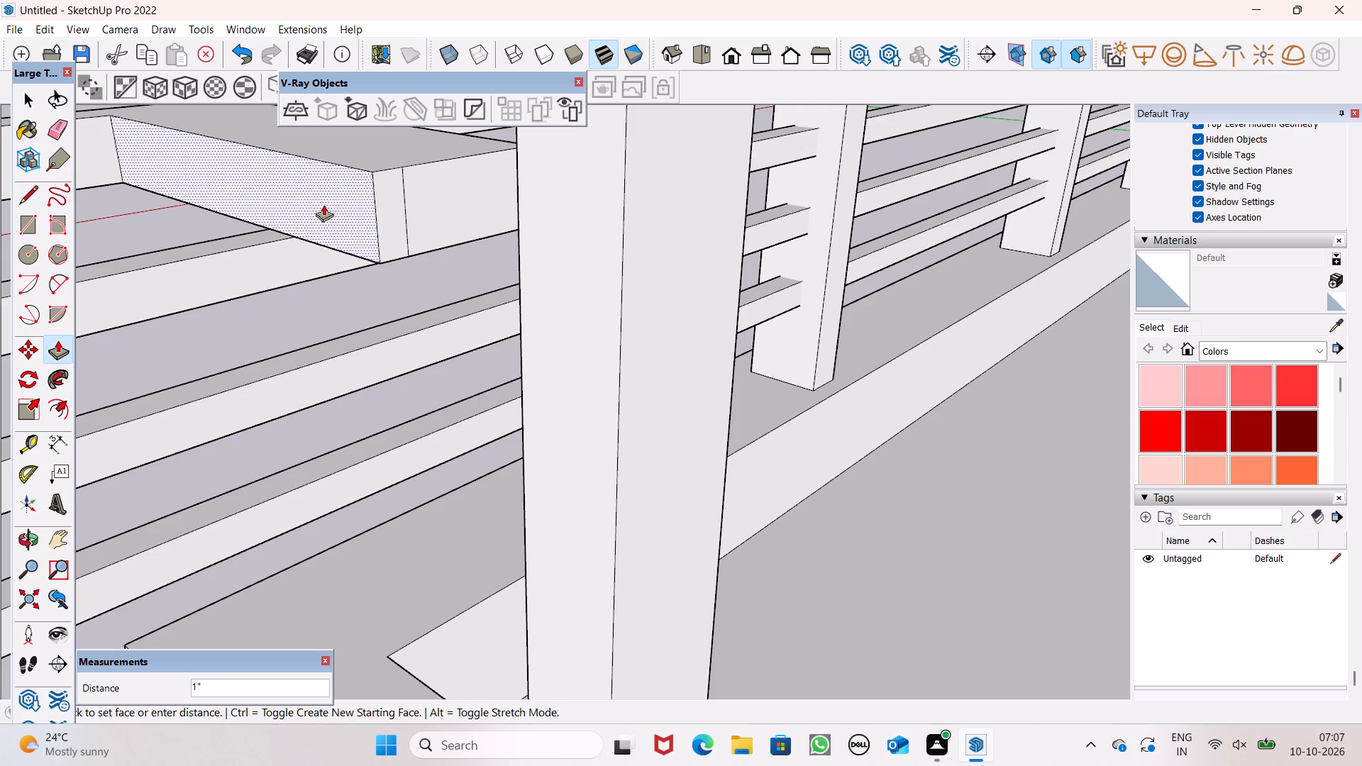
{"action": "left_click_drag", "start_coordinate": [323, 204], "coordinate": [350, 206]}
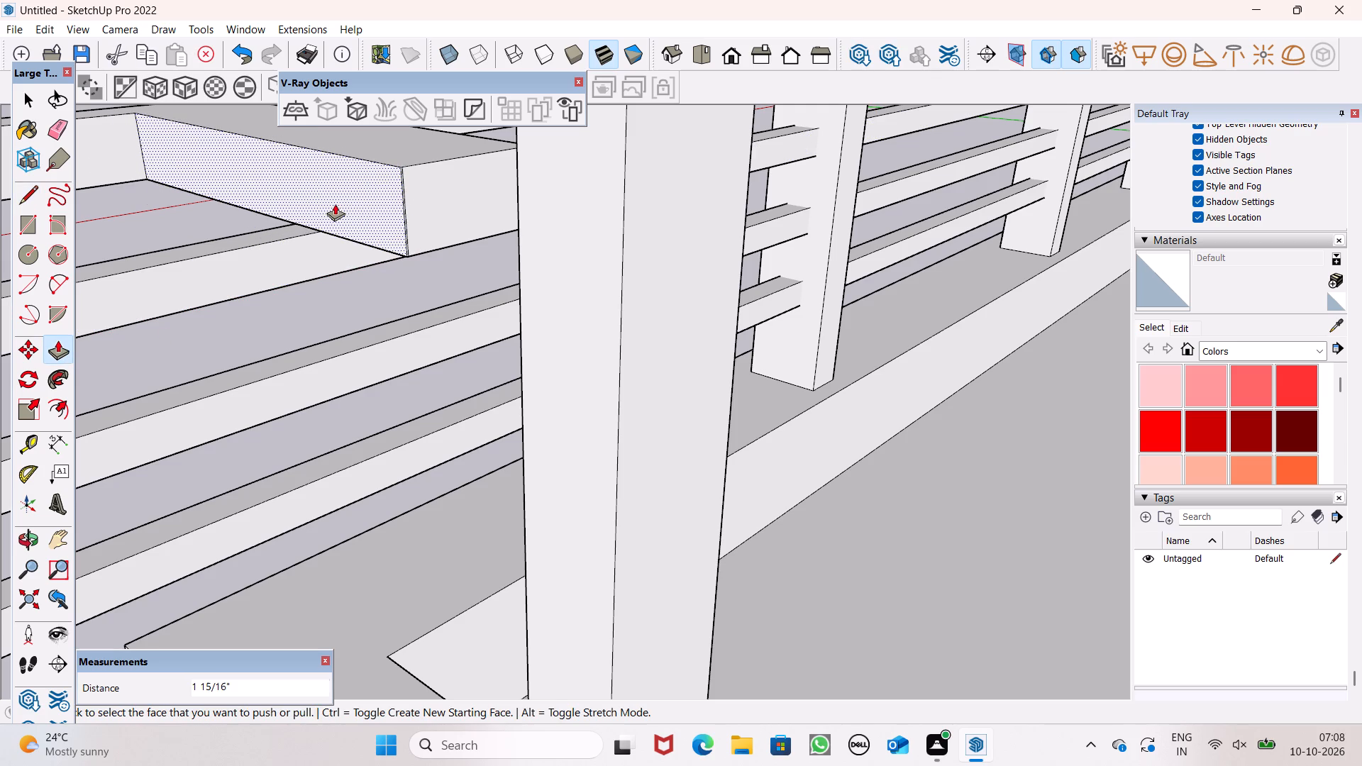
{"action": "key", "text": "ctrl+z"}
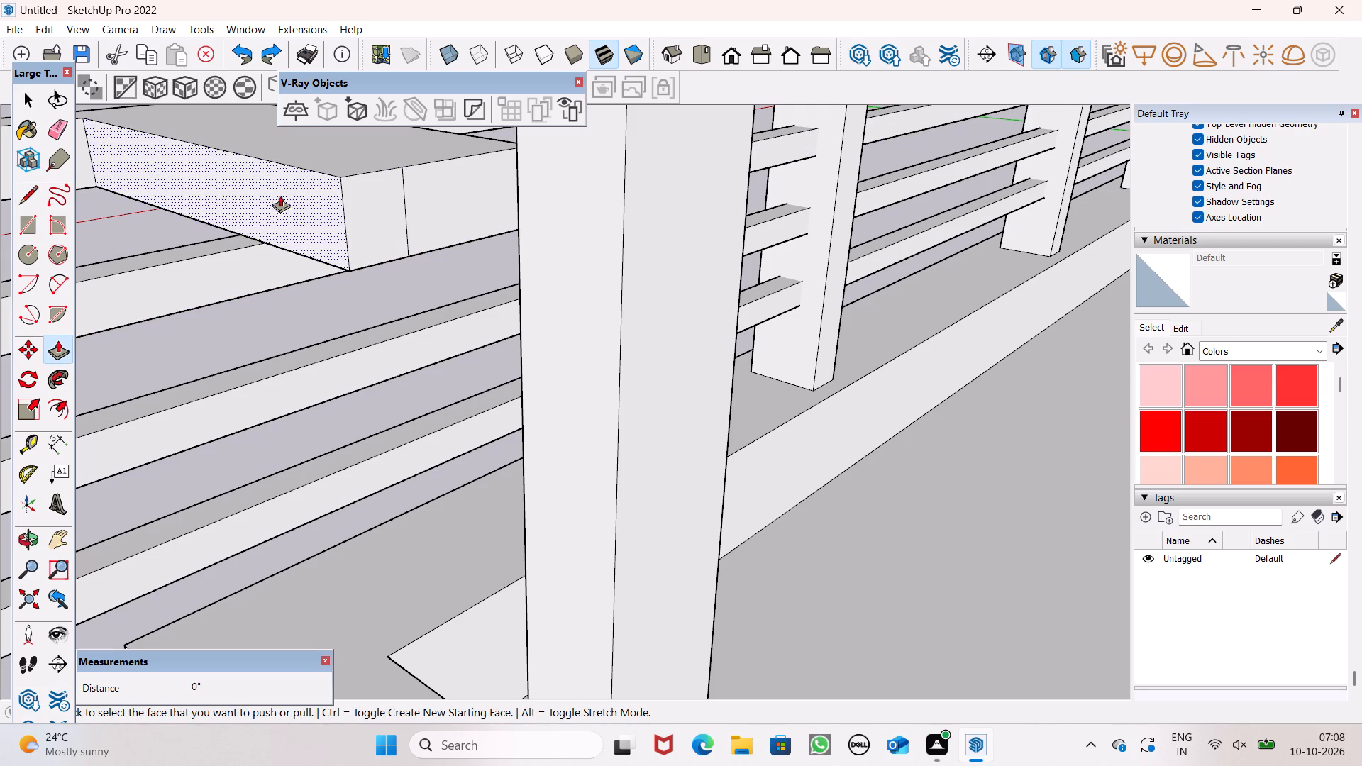
Push the return rail's outer side face inward 1 15/16", plus another 1/16", to meet the dividing line on its end face.
{"action": "left_click_drag", "start_coordinate": [295, 204], "coordinate": [358, 207]}
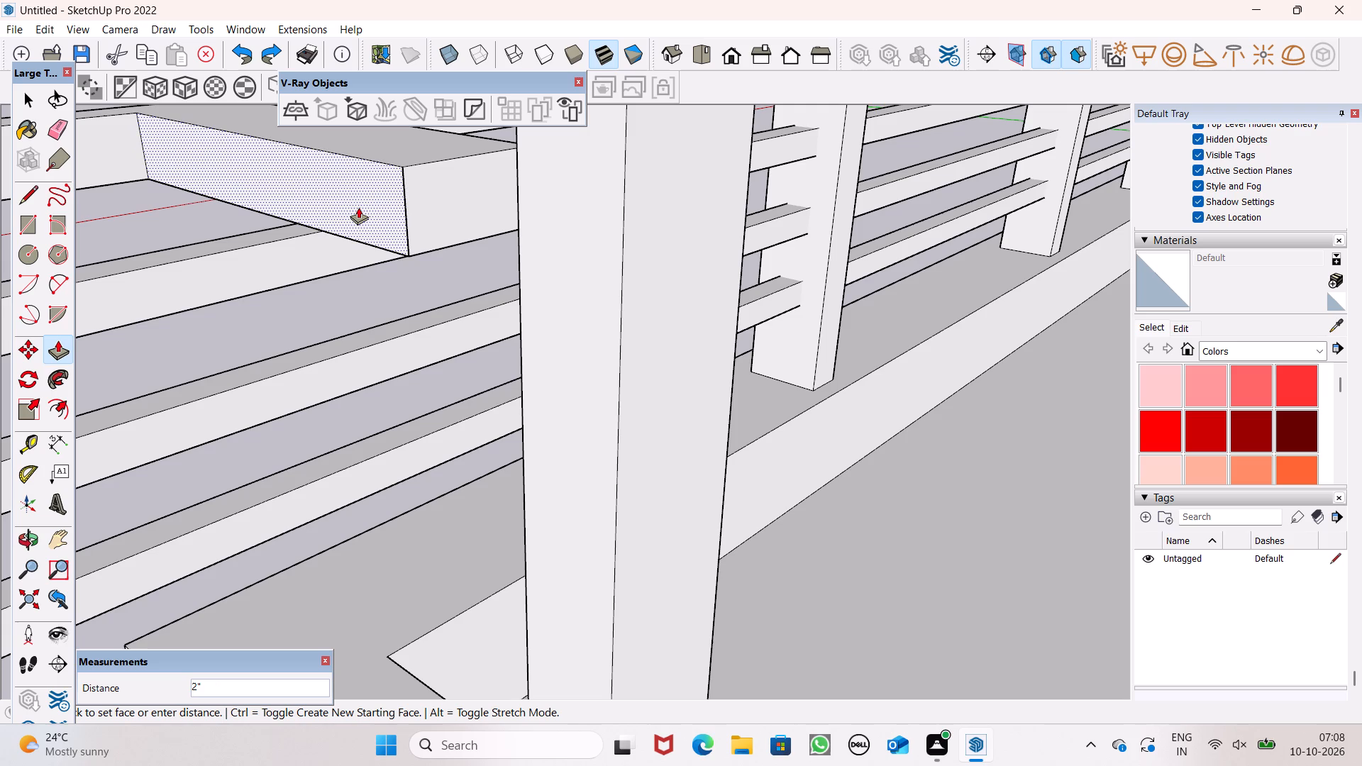
{"action": "left_click_drag", "start_coordinate": [358, 207], "coordinate": [357, 207]}
{"action": "scroll", "coordinate": [420, 191], "scroll_direction": "up", "scroll_amount": 7}
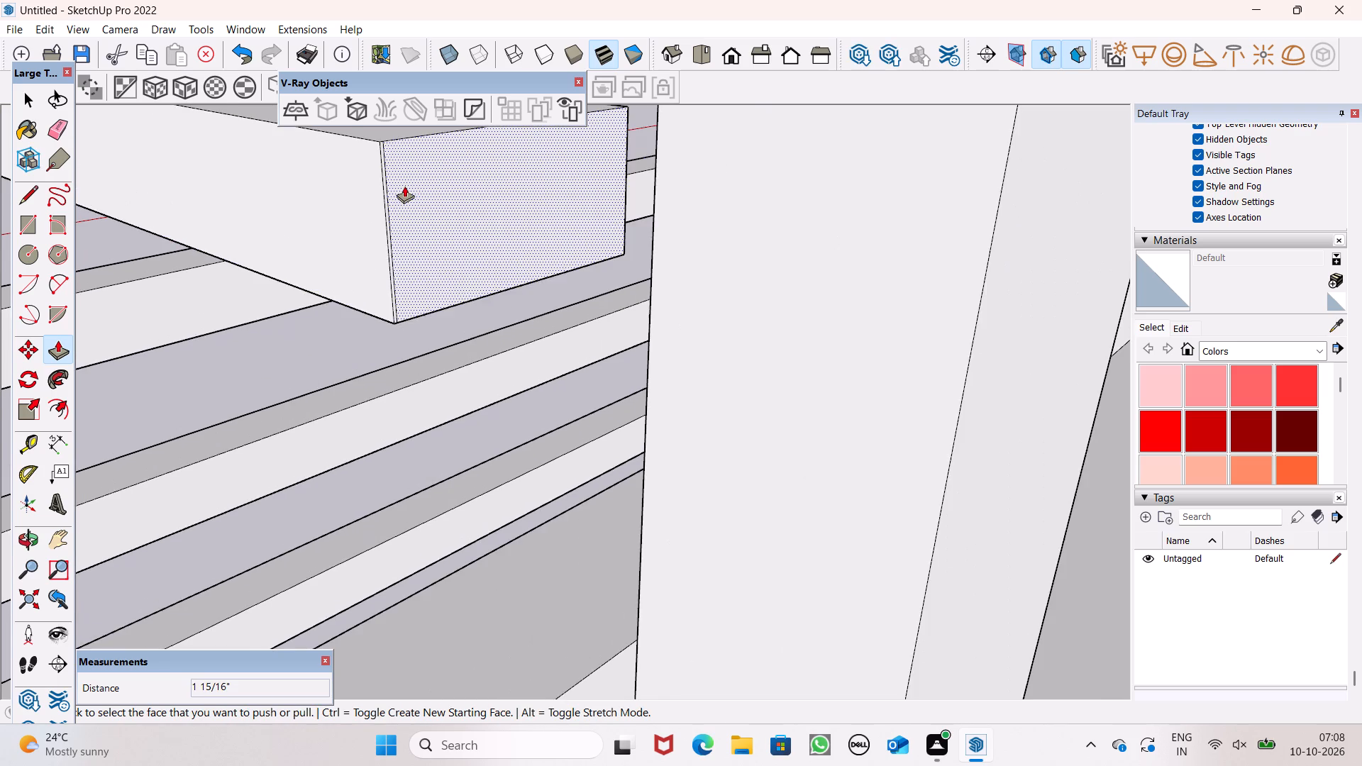
{"action": "scroll", "coordinate": [404, 184], "scroll_direction": "up", "scroll_amount": 6}
{"action": "left_click_drag", "start_coordinate": [325, 204], "coordinate": [334, 204]}
Extend the return rail's end face 13/16" toward the post and erase the leftover seam line on its side face.
{"action": "scroll", "coordinate": [311, 196], "scroll_direction": "down", "scroll_amount": 2}
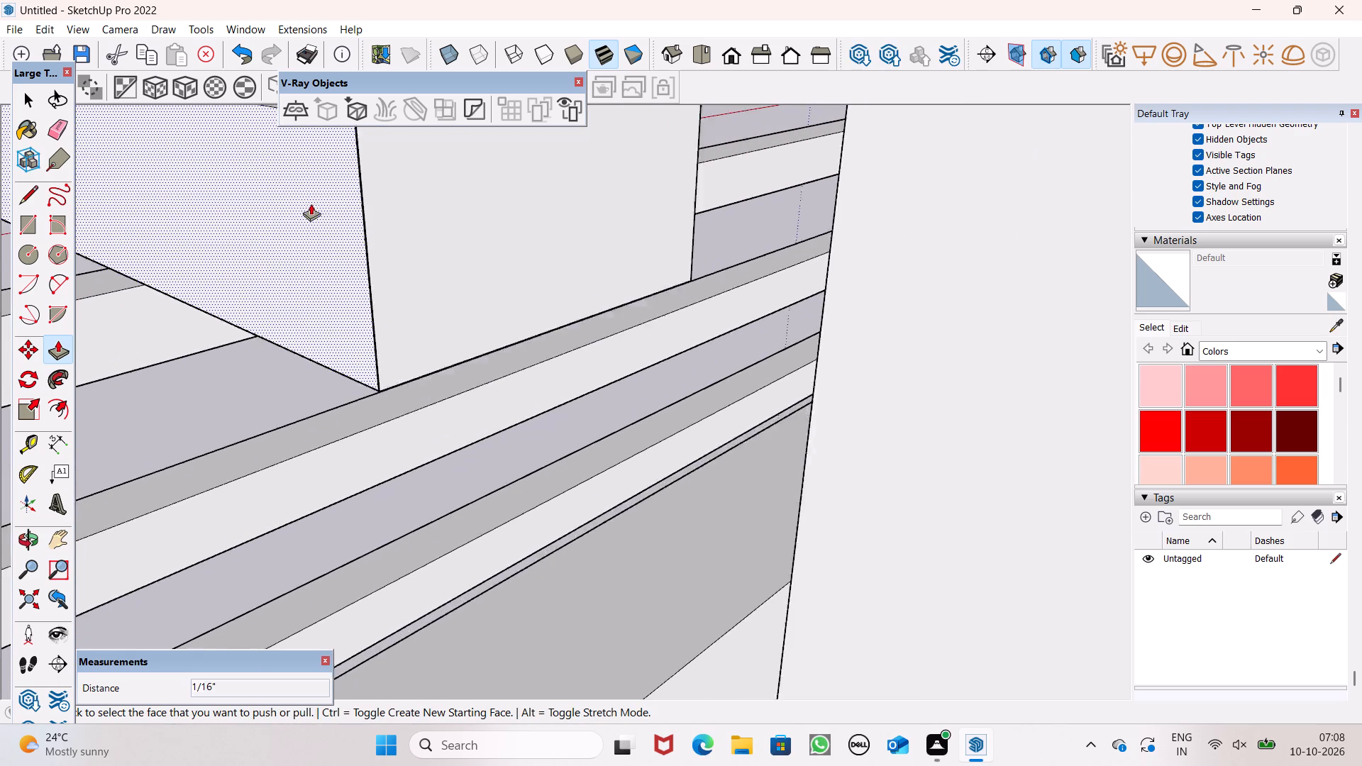
{"action": "scroll", "coordinate": [311, 204], "scroll_direction": "down", "scroll_amount": 8}
{"action": "scroll", "coordinate": [370, 235], "scroll_direction": "up", "scroll_amount": 1}
{"action": "scroll", "coordinate": [370, 241], "scroll_direction": "down", "scroll_amount": 1}
{"action": "left_click_drag", "start_coordinate": [395, 238], "coordinate": [418, 243]}
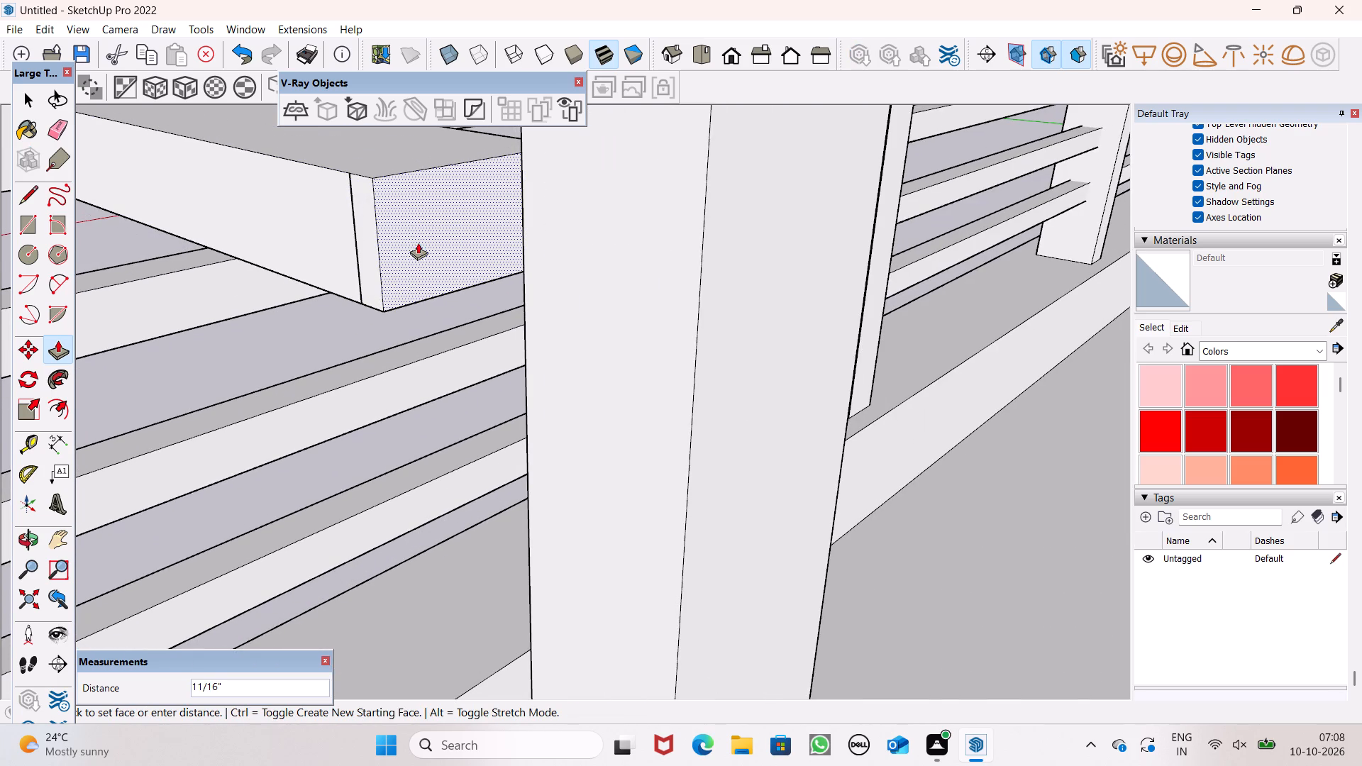
{"action": "left_click_drag", "start_coordinate": [418, 243], "coordinate": [507, 298]}
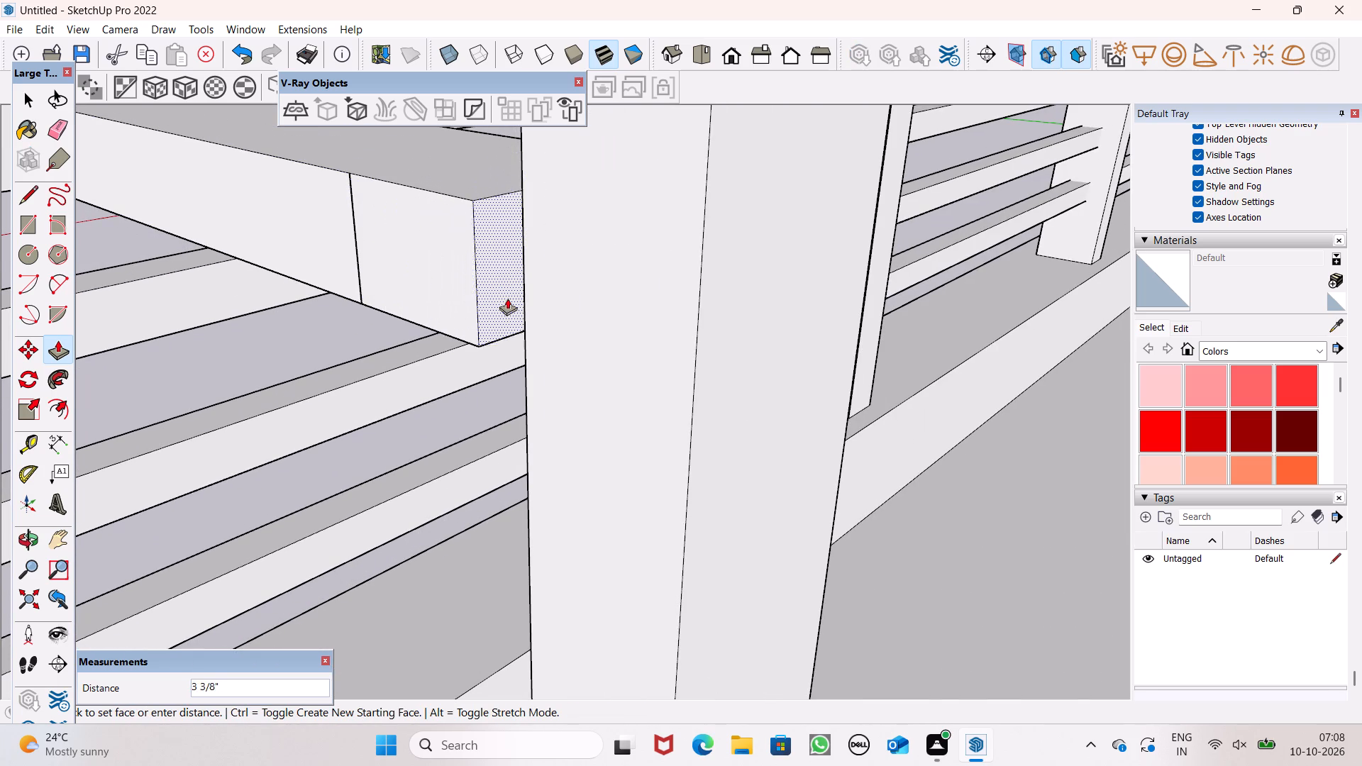
{"action": "left_click_drag", "start_coordinate": [507, 298], "coordinate": [472, 289]}
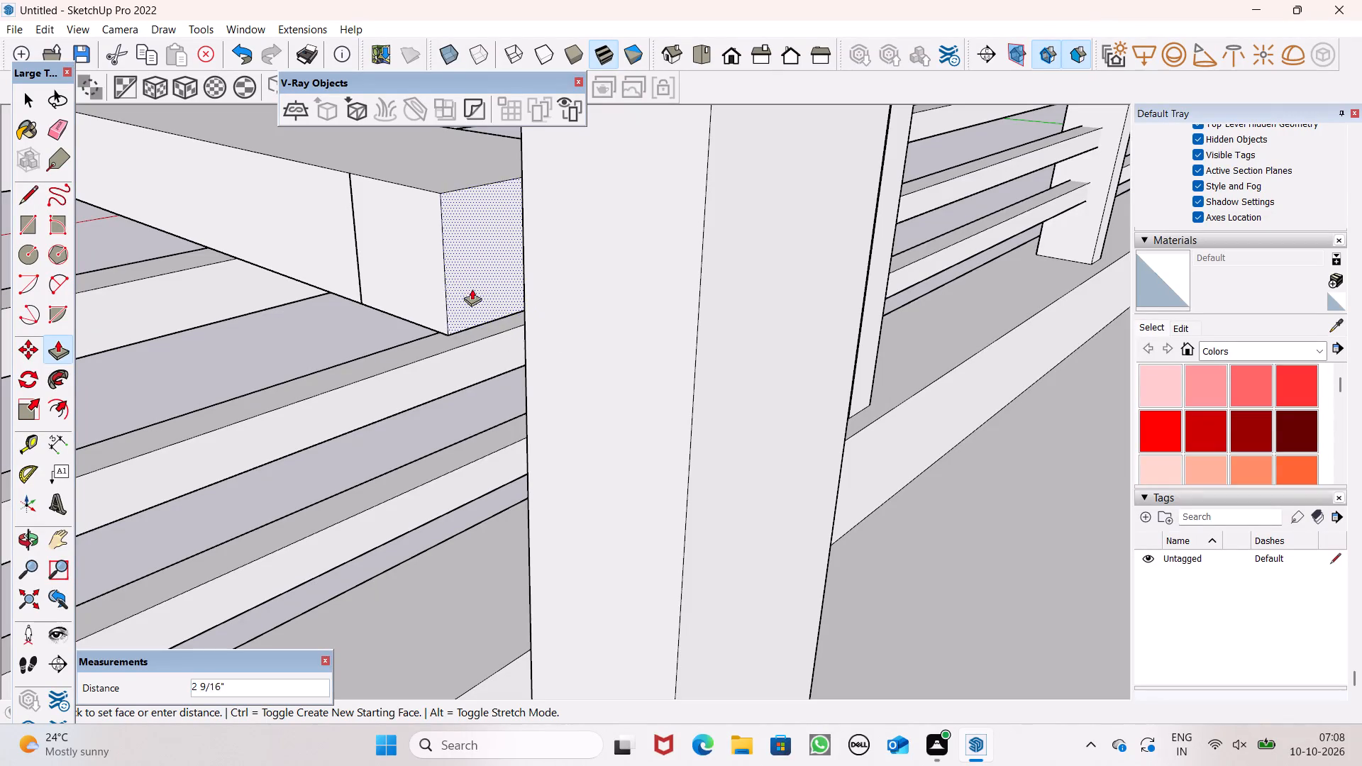
{"action": "left_click_drag", "start_coordinate": [472, 289], "coordinate": [416, 262]}
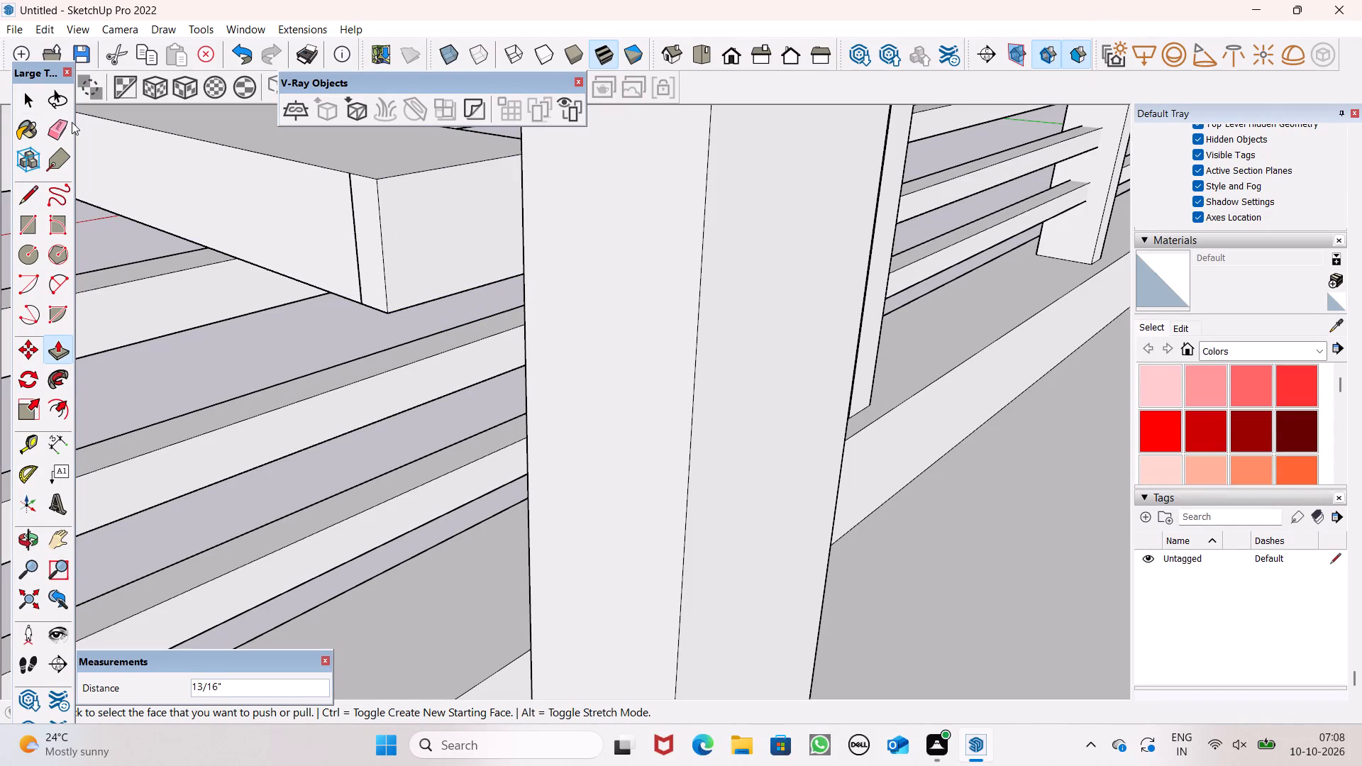
{"action": "left_click", "coordinate": [65, 132]}
{"action": "left_click_drag", "start_coordinate": [356, 245], "coordinate": [358, 244]}
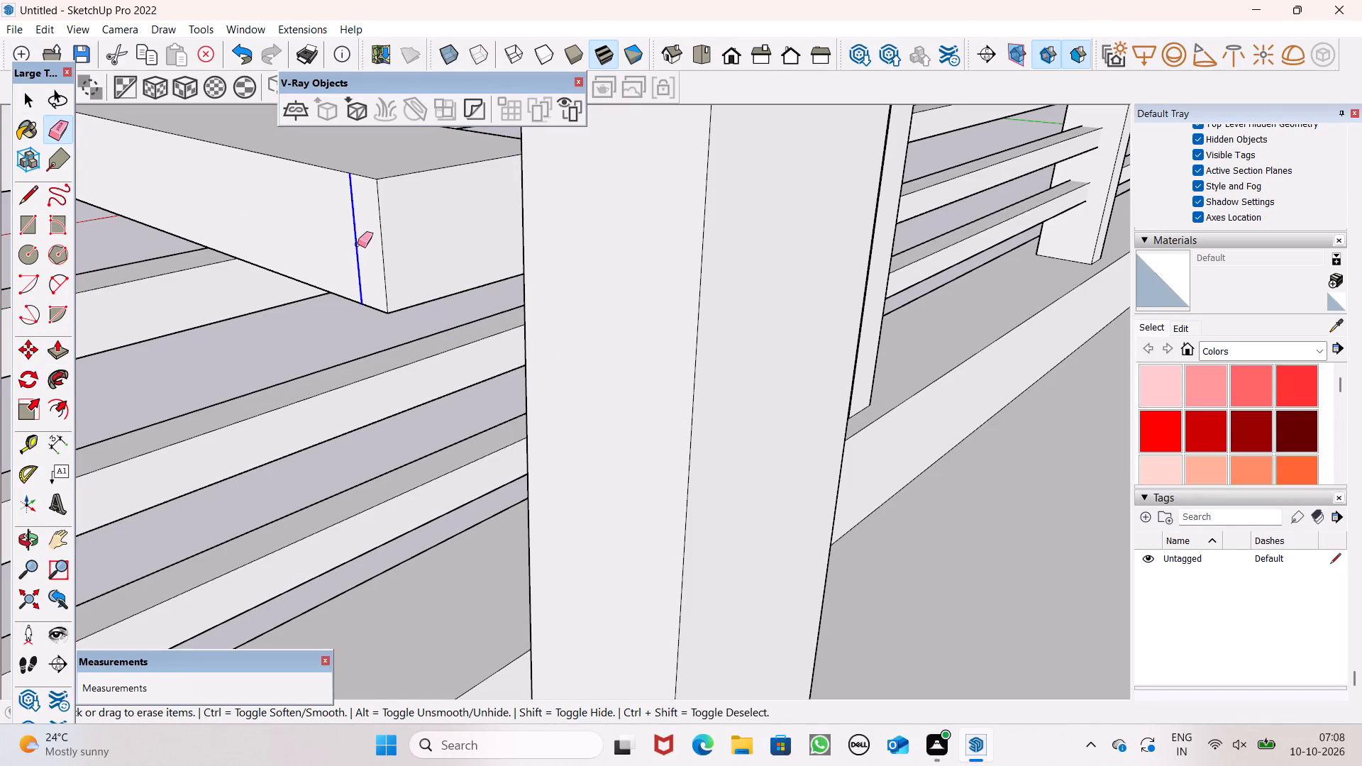
{"action": "left_click_drag", "start_coordinate": [358, 244], "coordinate": [323, 238]}
Push the return rail's outer side face inward 5/16" and erase the two stray edge stubs left beside it.
{"action": "left_click_drag", "start_coordinate": [59, 349], "coordinate": [68, 346]}
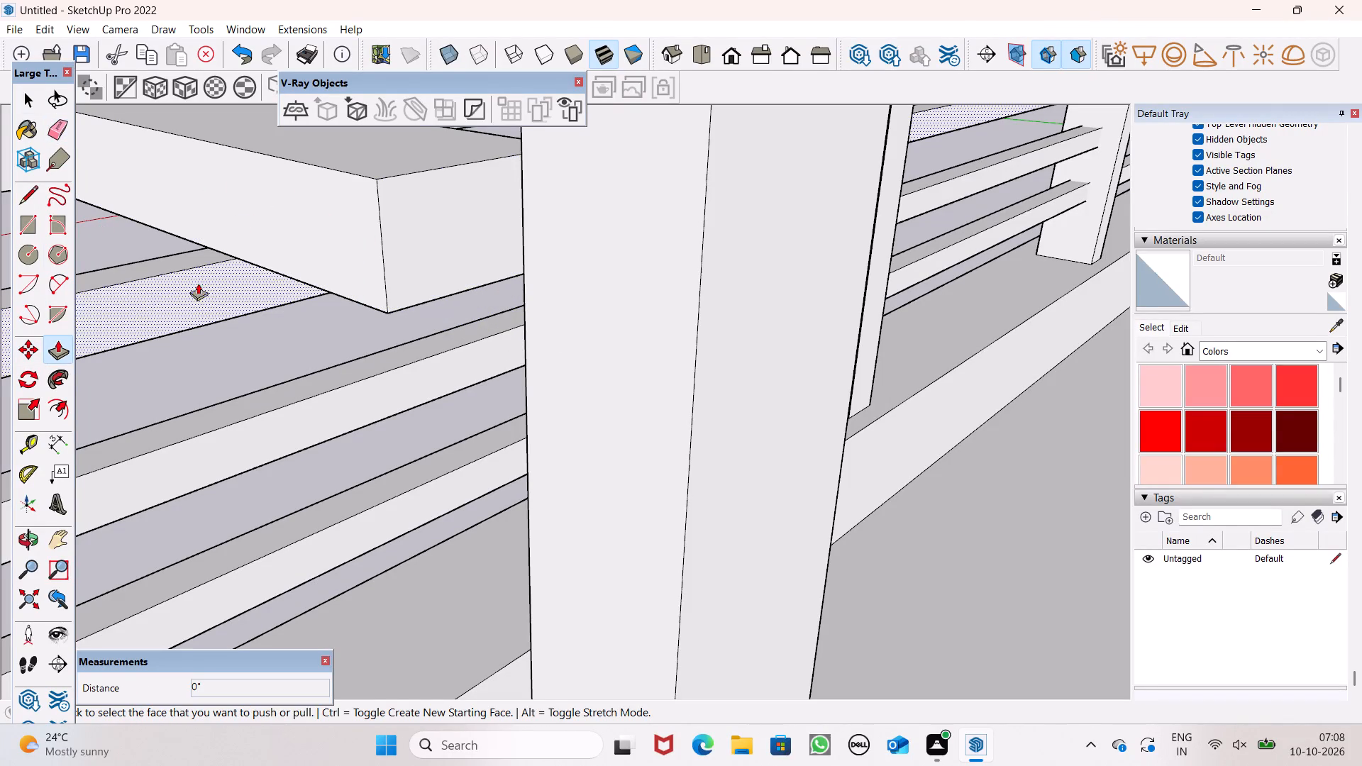
{"action": "left_click_drag", "start_coordinate": [312, 244], "coordinate": [327, 244]}
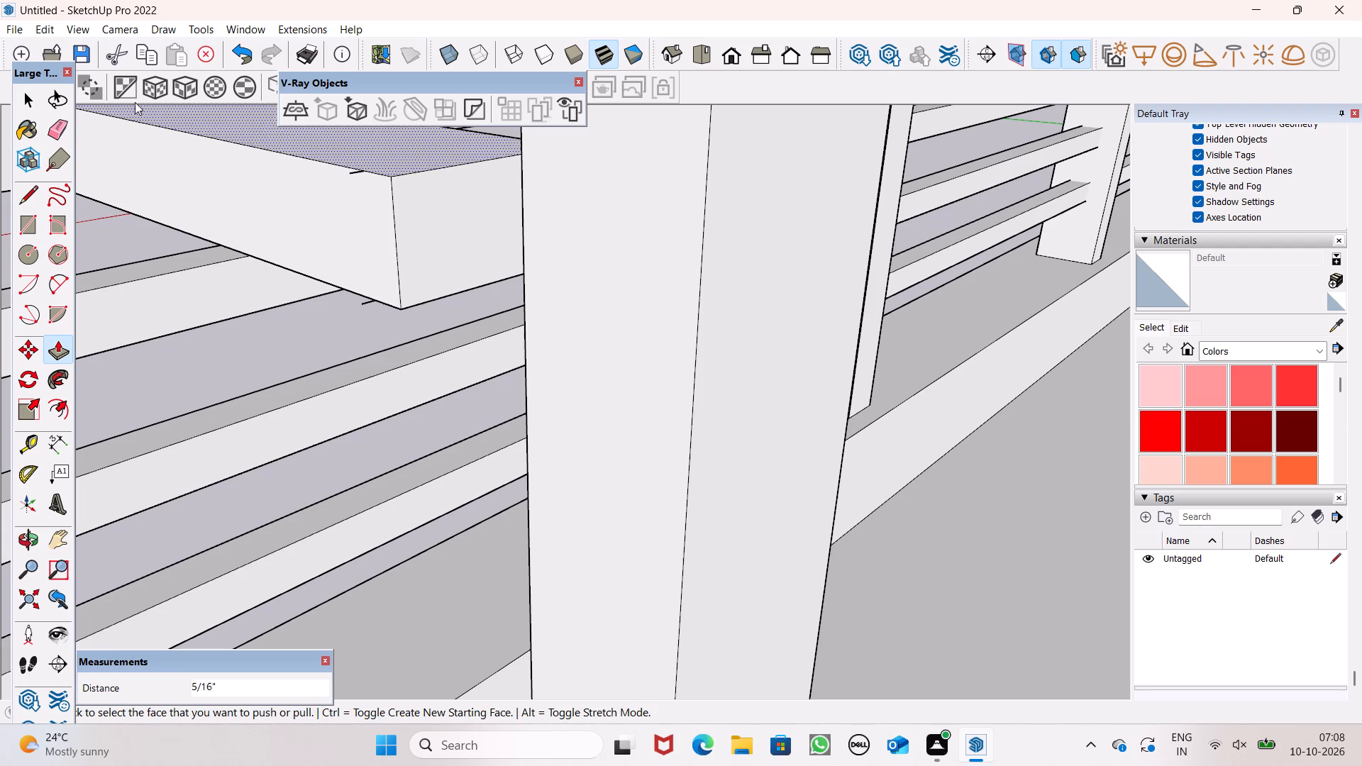
{"action": "left_click_drag", "start_coordinate": [57, 128], "coordinate": [69, 128]}
{"action": "middle_click_drag", "start_coordinate": [386, 191], "coordinate": [402, 258]}
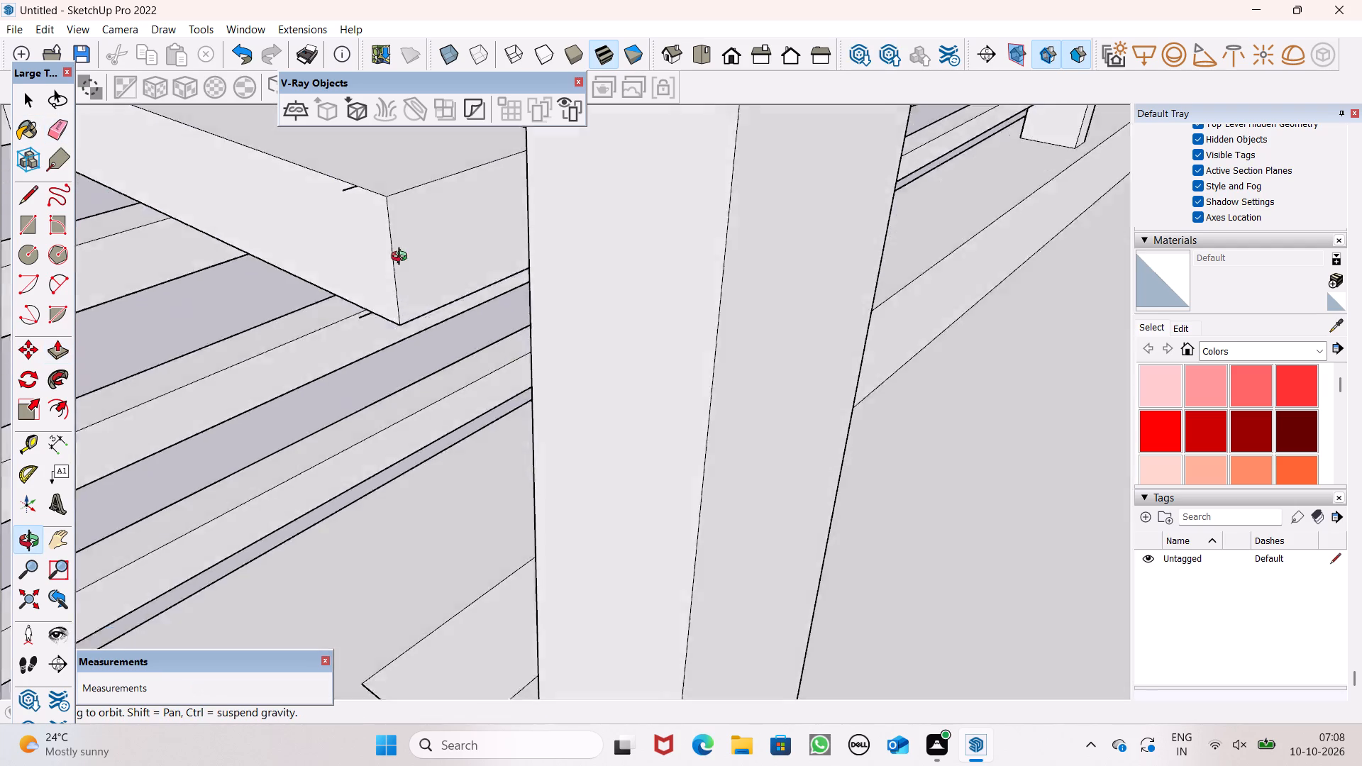
{"action": "middle_click_drag", "start_coordinate": [402, 258], "coordinate": [501, 309]}
{"action": "scroll", "coordinate": [376, 284], "scroll_direction": "up", "scroll_amount": 6}
{"action": "left_click_drag", "start_coordinate": [338, 232], "coordinate": [331, 229]}
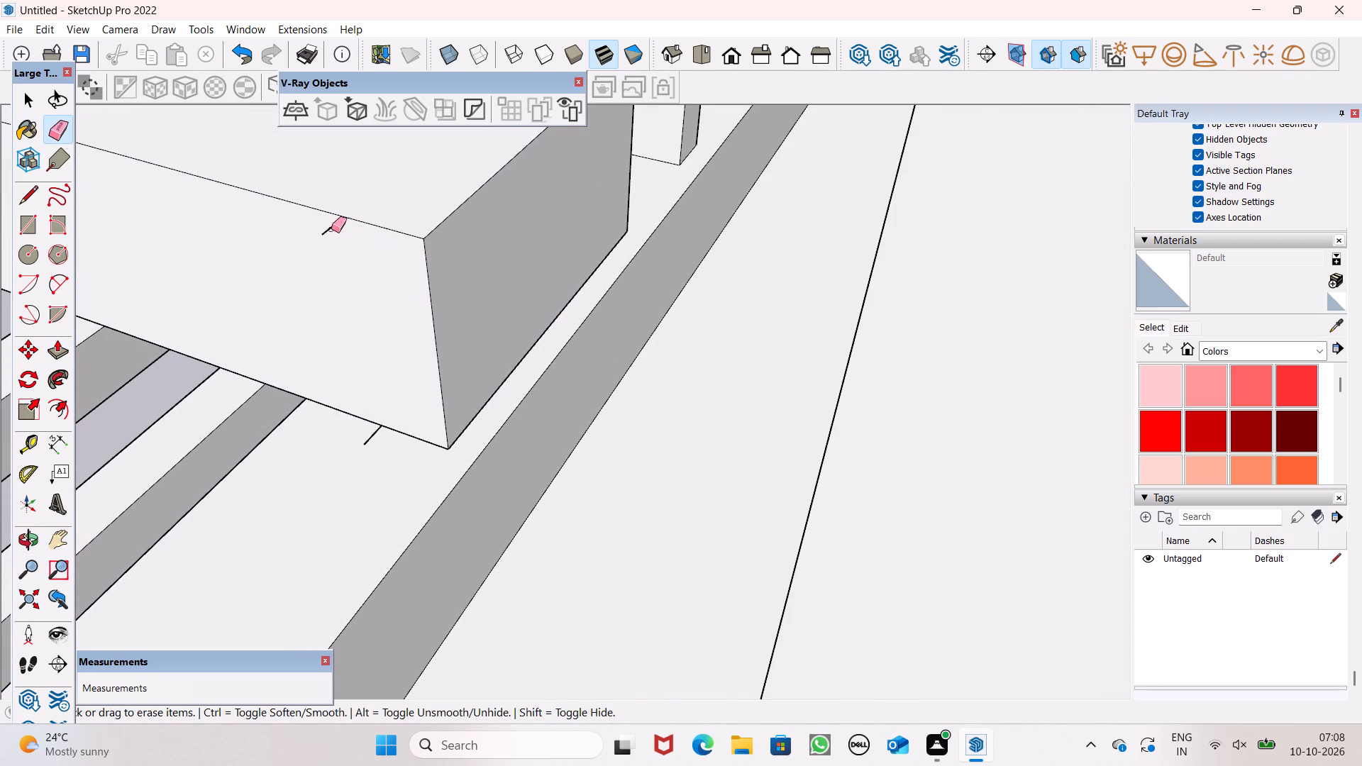
{"action": "left_click_drag", "start_coordinate": [331, 229], "coordinate": [323, 228]}
{"action": "left_click_drag", "start_coordinate": [363, 442], "coordinate": [370, 441]}
Push the return rail's inner side face 2 13/16" inward, in line with the post.
{"action": "scroll", "coordinate": [389, 382], "scroll_direction": "down", "scroll_amount": 6}
{"action": "scroll", "coordinate": [516, 387], "scroll_direction": "up", "scroll_amount": 1}
{"action": "middle_click_drag", "start_coordinate": [516, 387], "coordinate": [155, 313]}
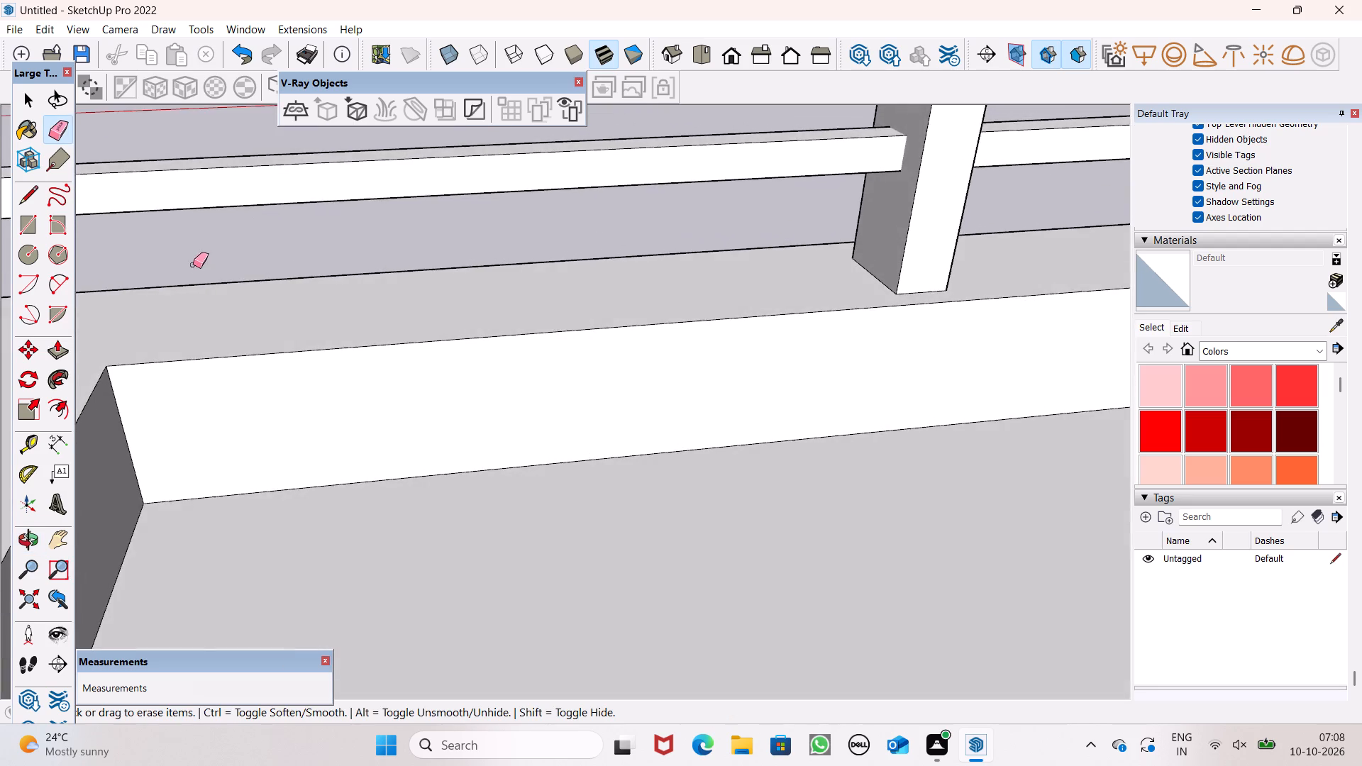
{"action": "scroll", "coordinate": [196, 266], "scroll_direction": "down", "scroll_amount": 6}
{"action": "scroll", "coordinate": [287, 255], "scroll_direction": "down", "scroll_amount": 6}
{"action": "scroll", "coordinate": [318, 259], "scroll_direction": "up", "scroll_amount": 8}
{"action": "middle_click_drag", "start_coordinate": [283, 197], "coordinate": [118, 232]}
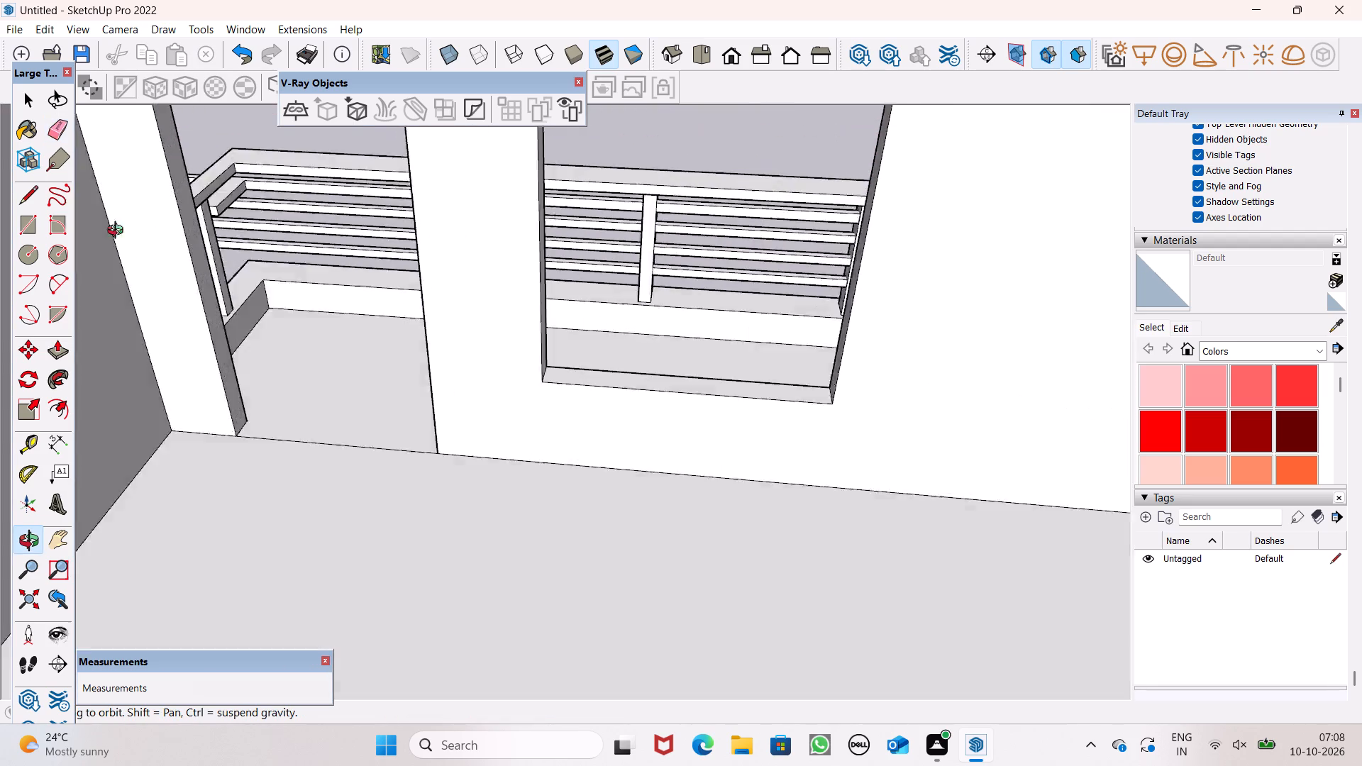
{"action": "middle_click_drag", "start_coordinate": [118, 232], "coordinate": [55, 200]}
{"action": "scroll", "coordinate": [55, 221], "scroll_direction": "up", "scroll_amount": 1}
{"action": "scroll", "coordinate": [221, 181], "scroll_direction": "up", "scroll_amount": 8}
{"action": "scroll", "coordinate": [292, 153], "scroll_direction": "up", "scroll_amount": 3}
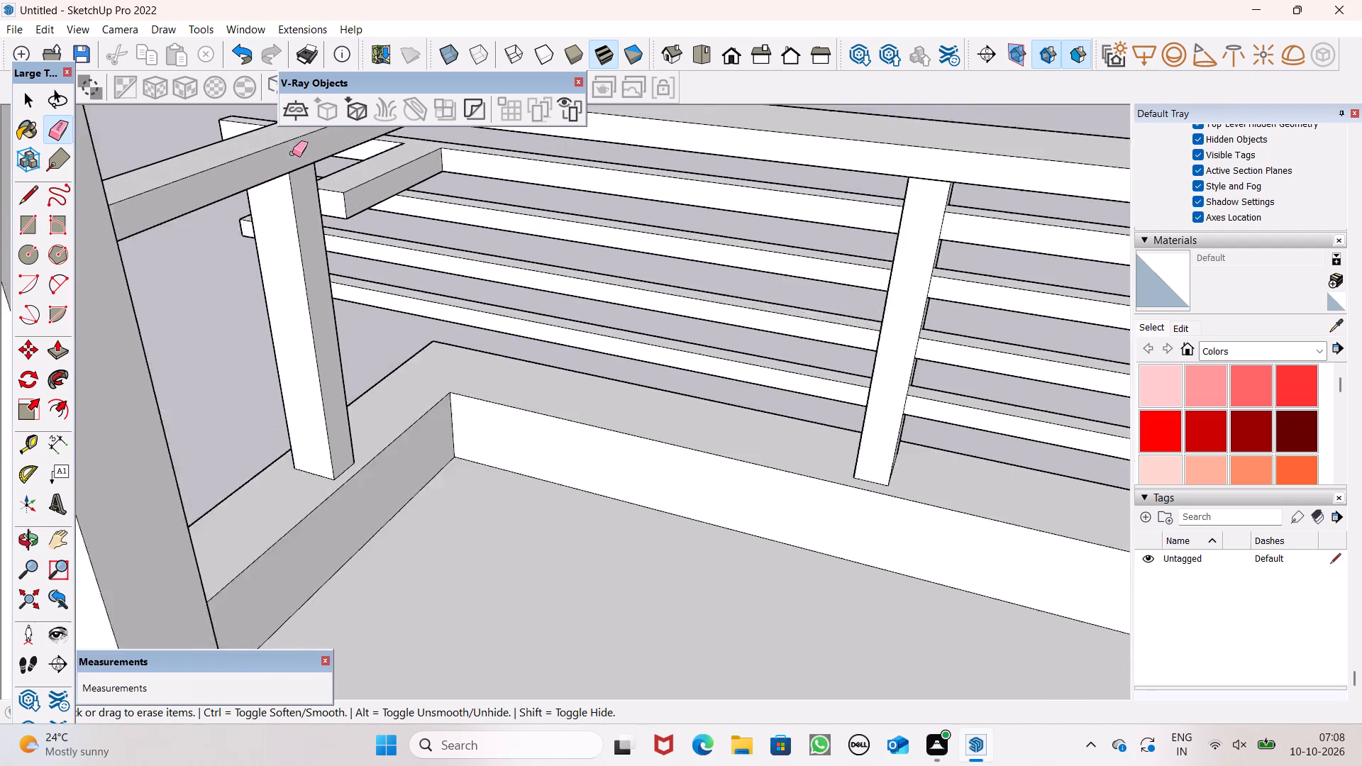
{"action": "scroll", "coordinate": [292, 153], "scroll_direction": "up", "scroll_amount": 4}
{"action": "scroll", "coordinate": [362, 194], "scroll_direction": "up", "scroll_amount": 5}
{"action": "middle_click_drag", "start_coordinate": [391, 195], "coordinate": [424, 279]}
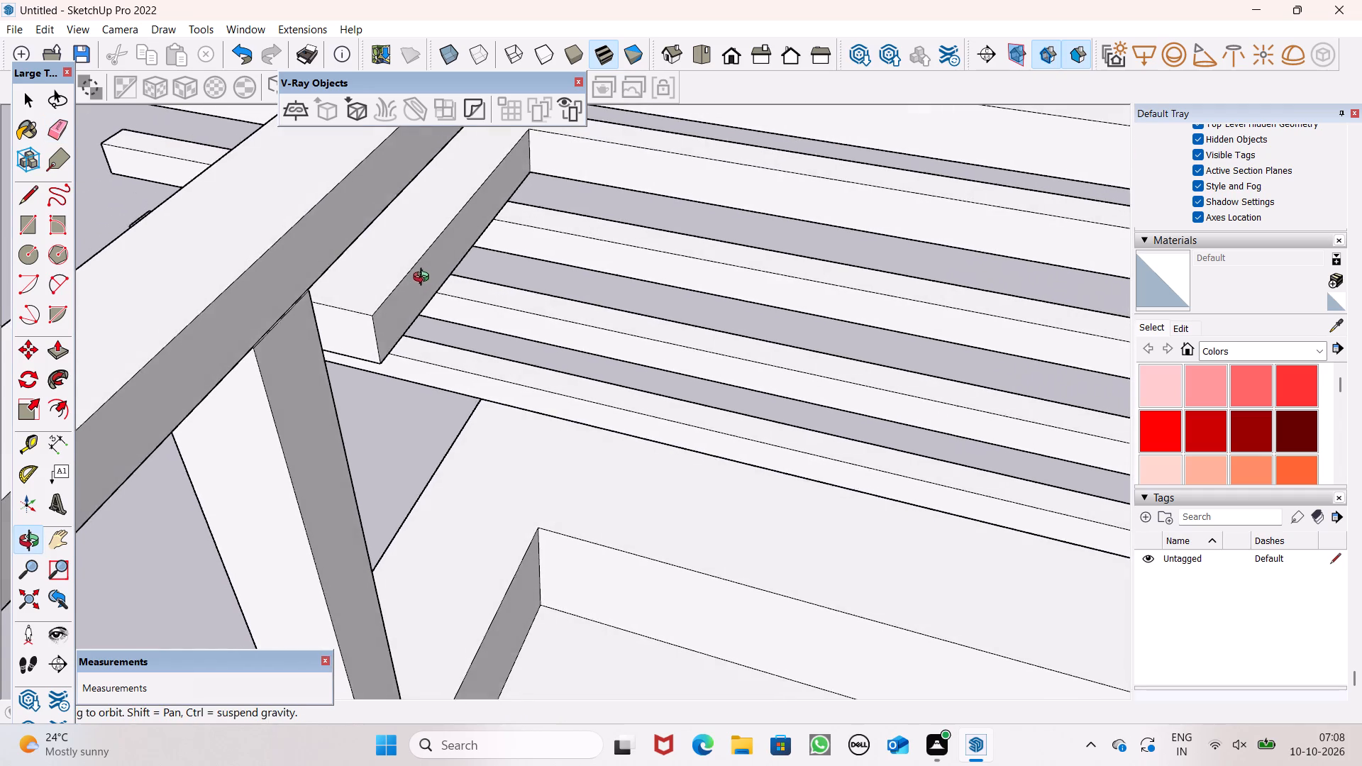
{"action": "middle_click_drag", "start_coordinate": [424, 279], "coordinate": [426, 279]}
{"action": "left_click", "coordinate": [66, 351]}
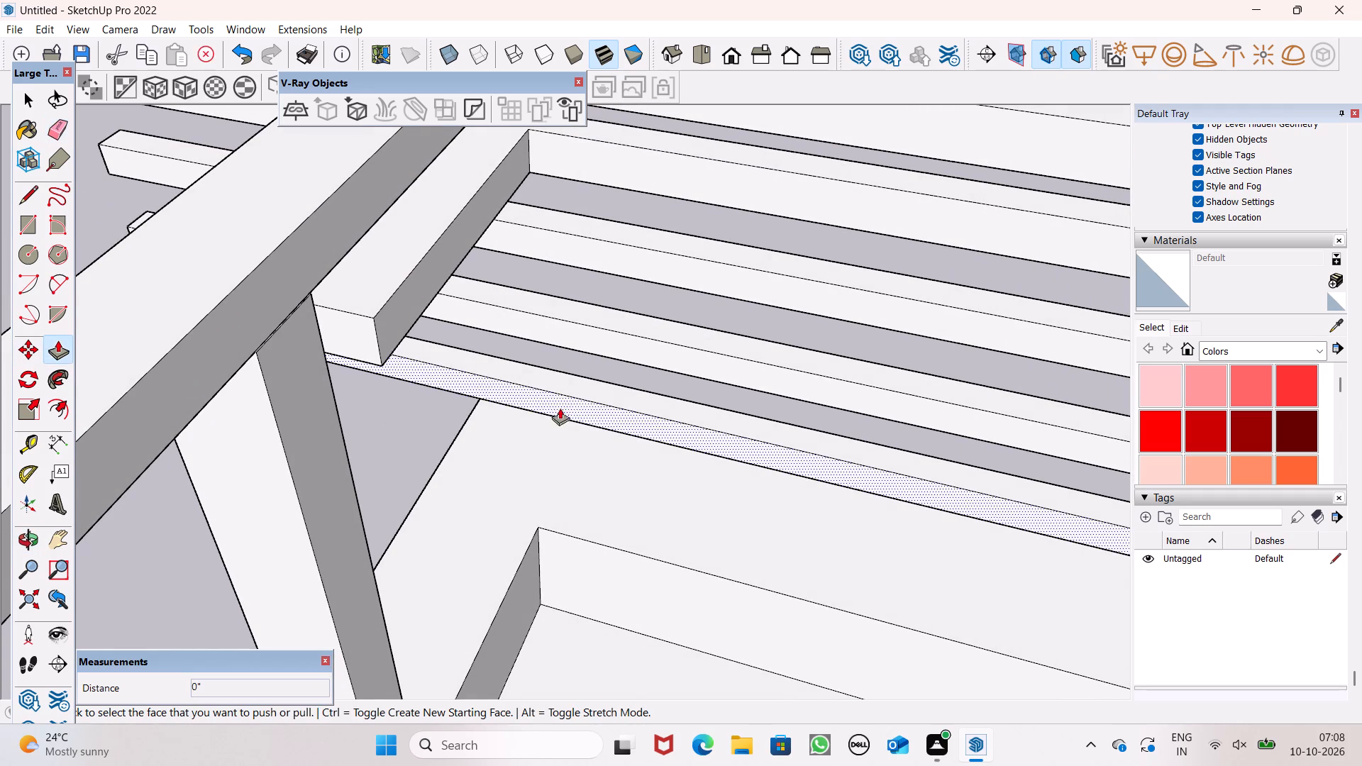
{"action": "left_click_drag", "start_coordinate": [404, 308], "coordinate": [345, 293]}
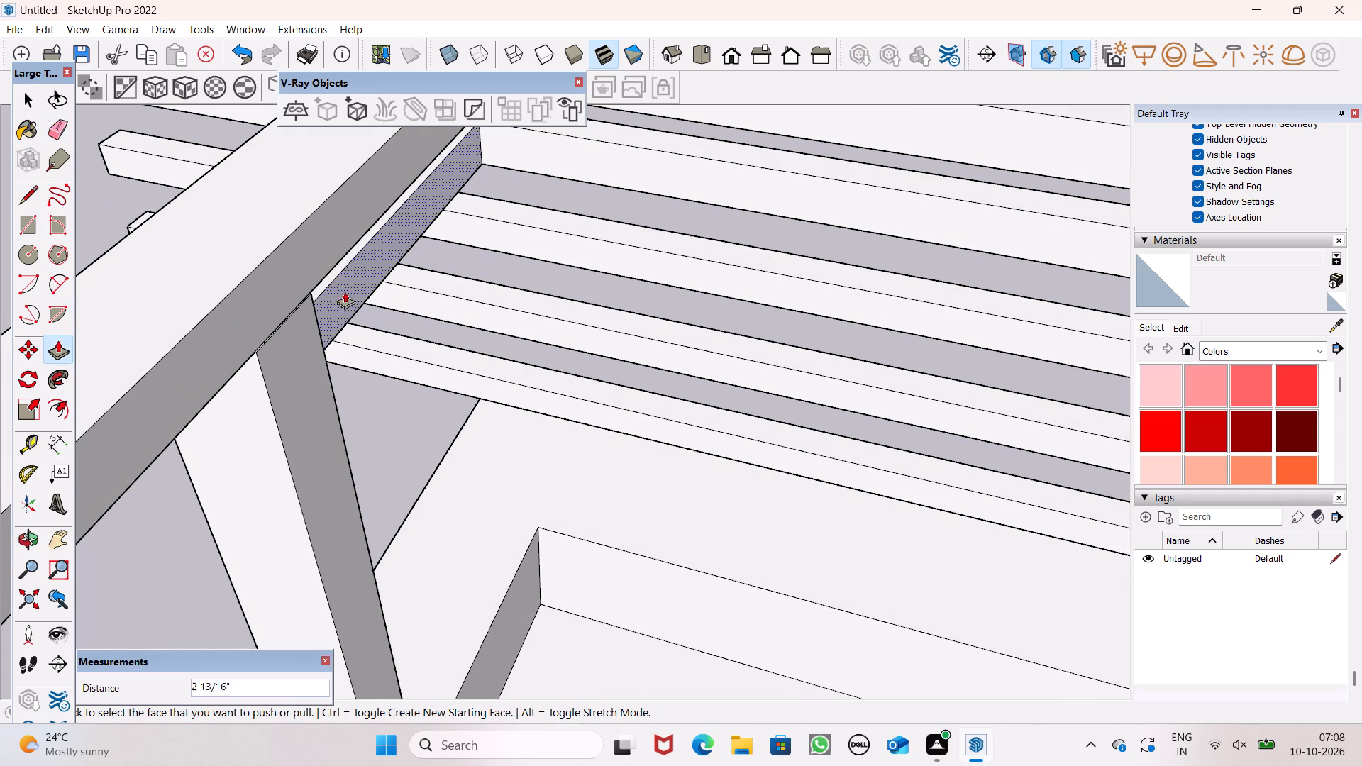
Draw two vertical lines, about 1' 5 7/8" long, from the return rail's bottom corners down across the three lower long rails.
{"action": "scroll", "coordinate": [326, 298], "scroll_direction": "down", "scroll_amount": 4}
{"action": "middle_click_drag", "start_coordinate": [328, 329], "coordinate": [842, 271]}
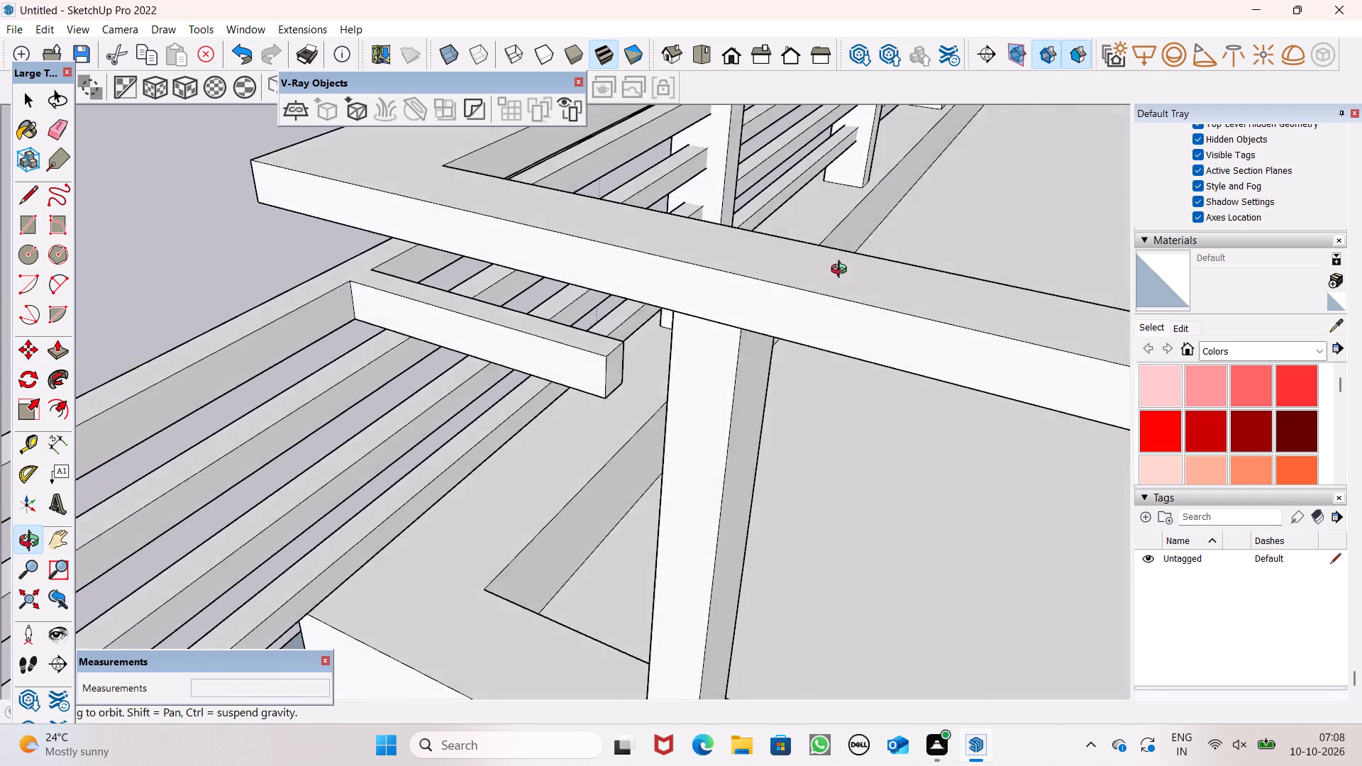
{"action": "middle_click_drag", "start_coordinate": [842, 271], "coordinate": [850, 266]}
{"action": "scroll", "coordinate": [521, 298], "scroll_direction": "down", "scroll_amount": 5}
{"action": "scroll", "coordinate": [587, 355], "scroll_direction": "up", "scroll_amount": 4}
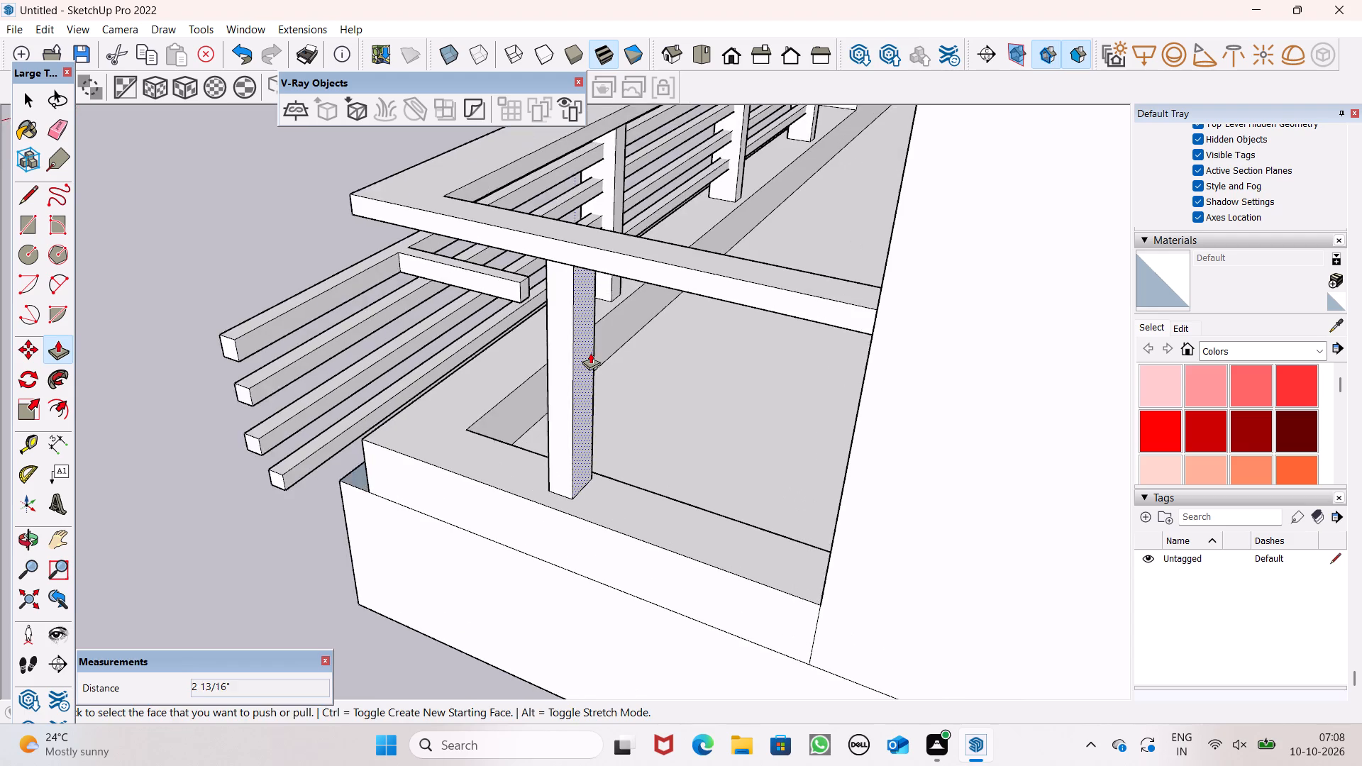
{"action": "scroll", "coordinate": [590, 353], "scroll_direction": "up", "scroll_amount": 2}
{"action": "middle_click_drag", "start_coordinate": [590, 353], "coordinate": [615, 311]}
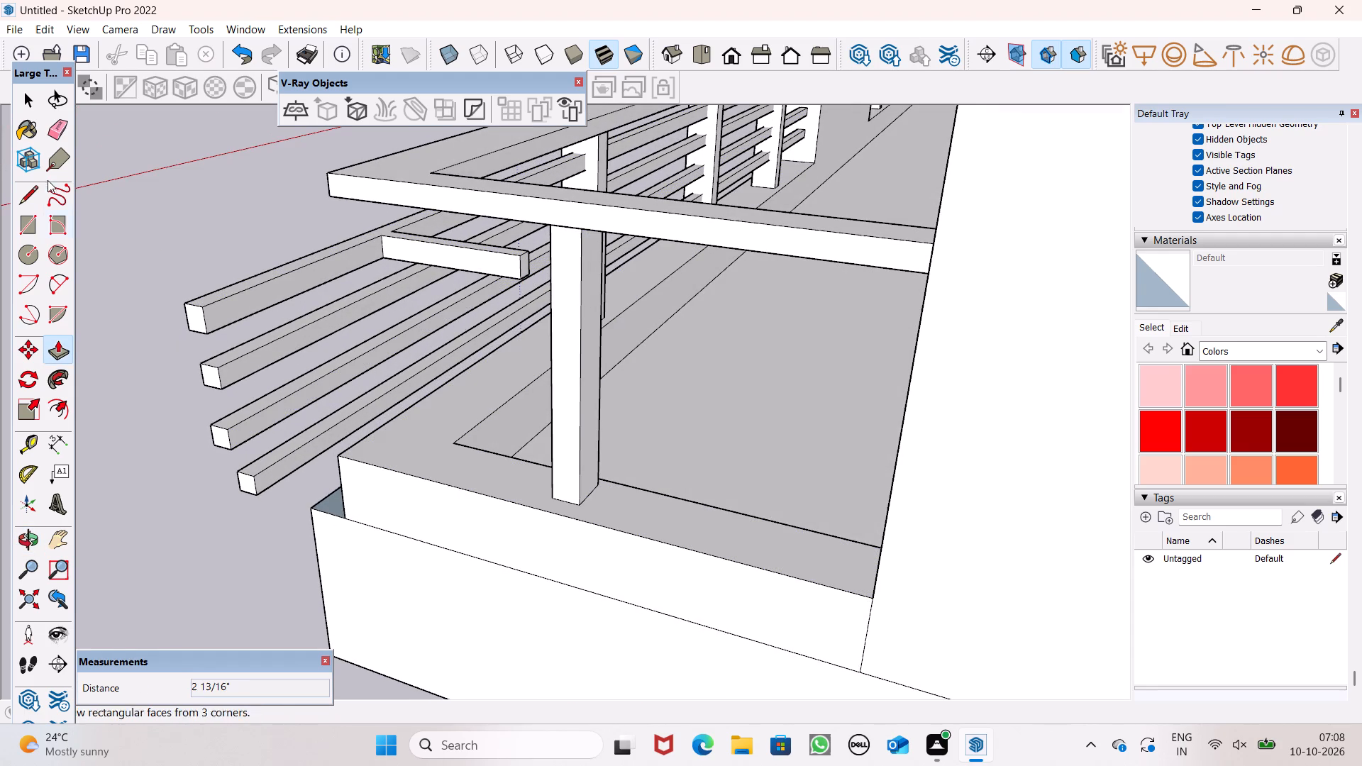
{"action": "left_click", "coordinate": [23, 193]}
{"action": "middle_click_drag", "start_coordinate": [427, 332], "coordinate": [416, 246]}
{"action": "scroll", "coordinate": [427, 332], "scroll_direction": "up", "scroll_amount": 1}
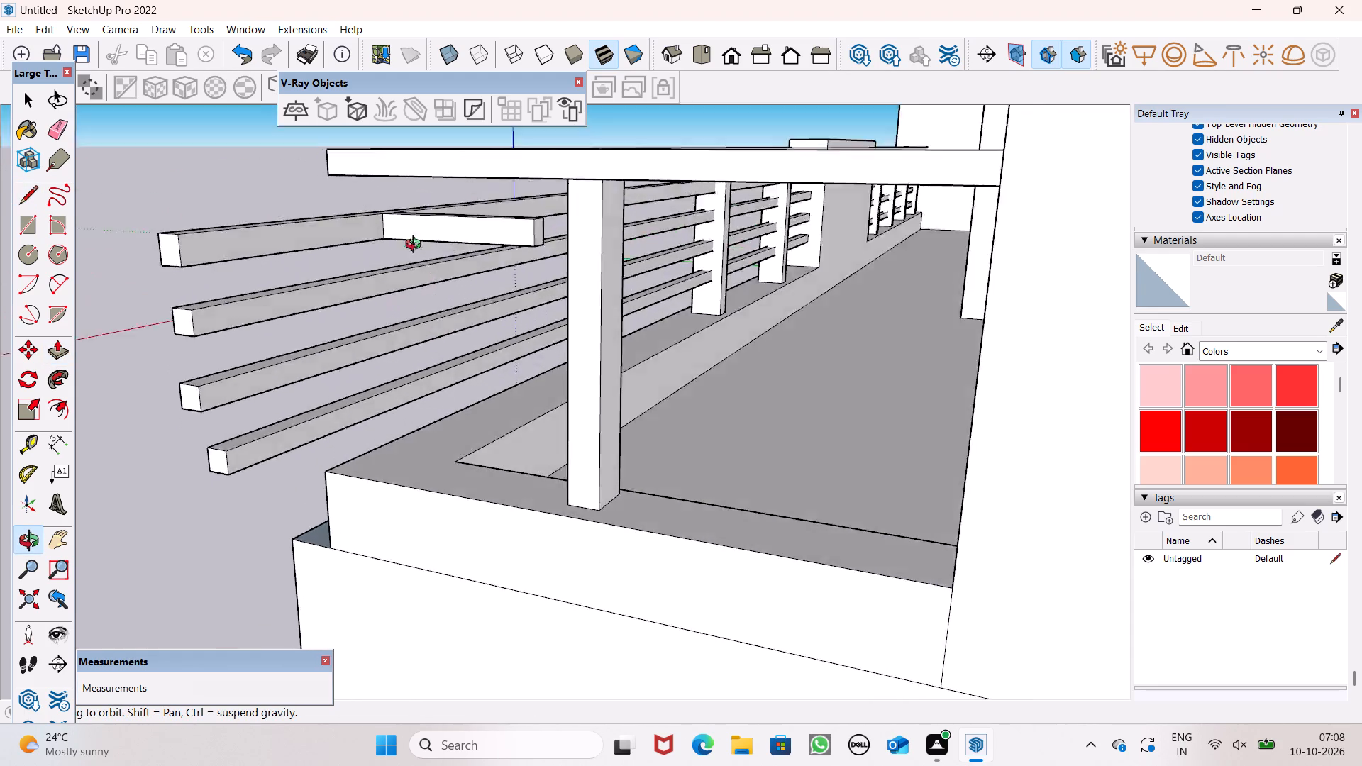
{"action": "middle_click_drag", "start_coordinate": [416, 246], "coordinate": [301, 158]}
{"action": "scroll", "coordinate": [369, 239], "scroll_direction": "up", "scroll_amount": 5}
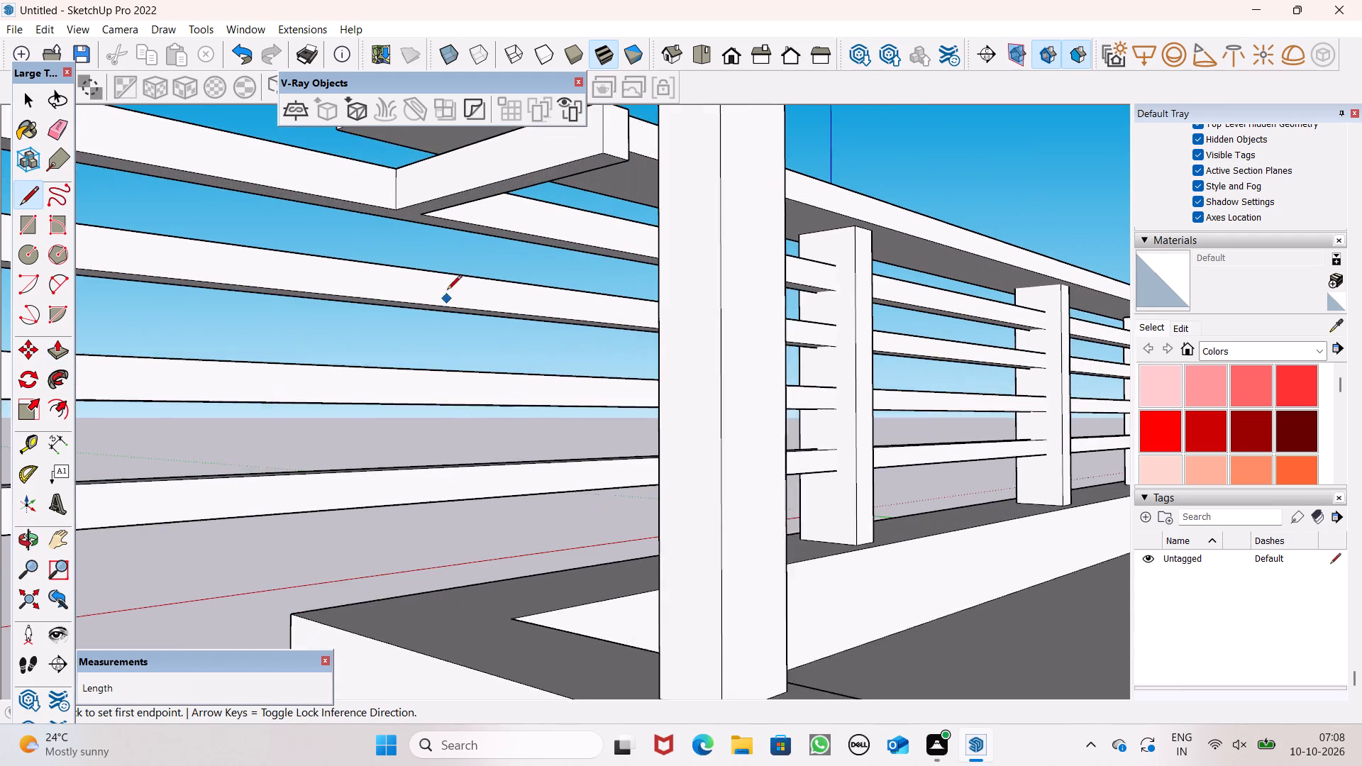
{"action": "scroll", "coordinate": [447, 291], "scroll_direction": "up", "scroll_amount": 2}
{"action": "left_click", "coordinate": [418, 210]}
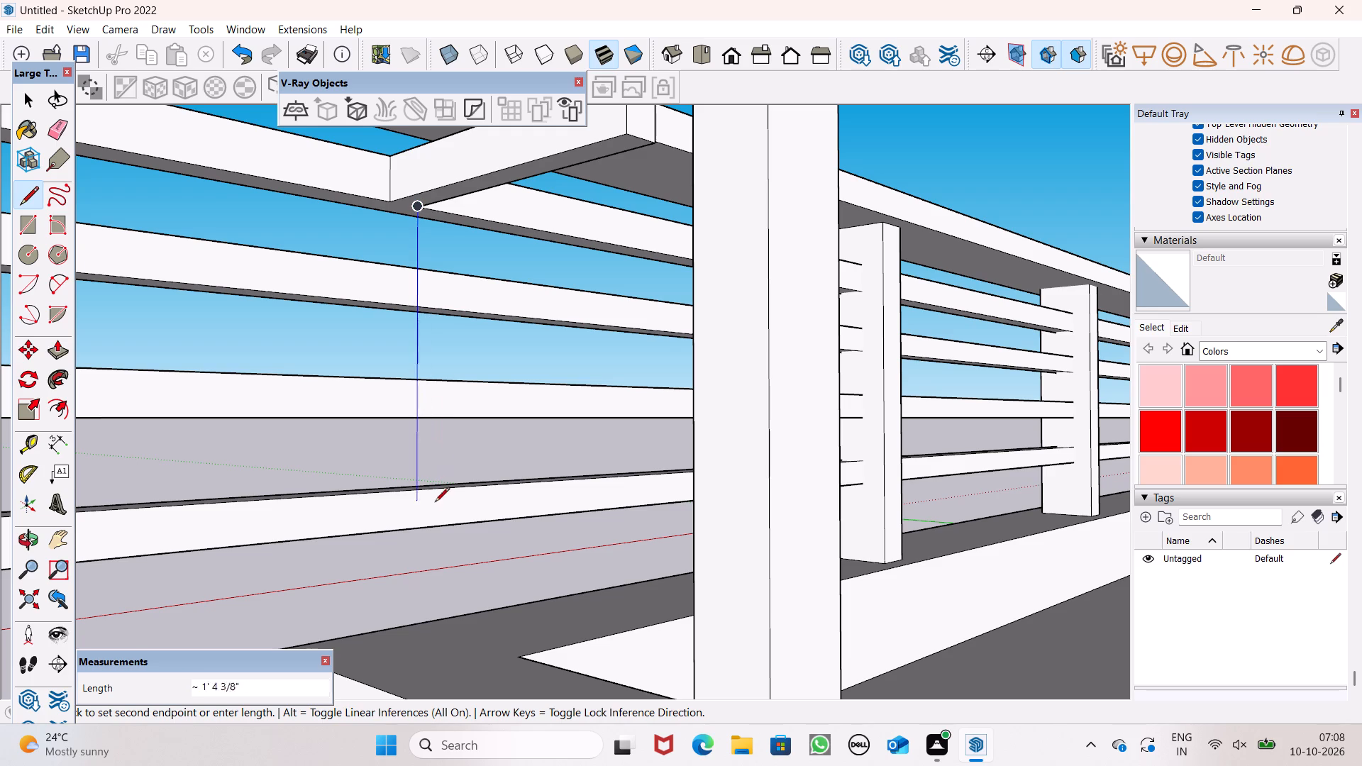
{"action": "left_click", "coordinate": [417, 530]}
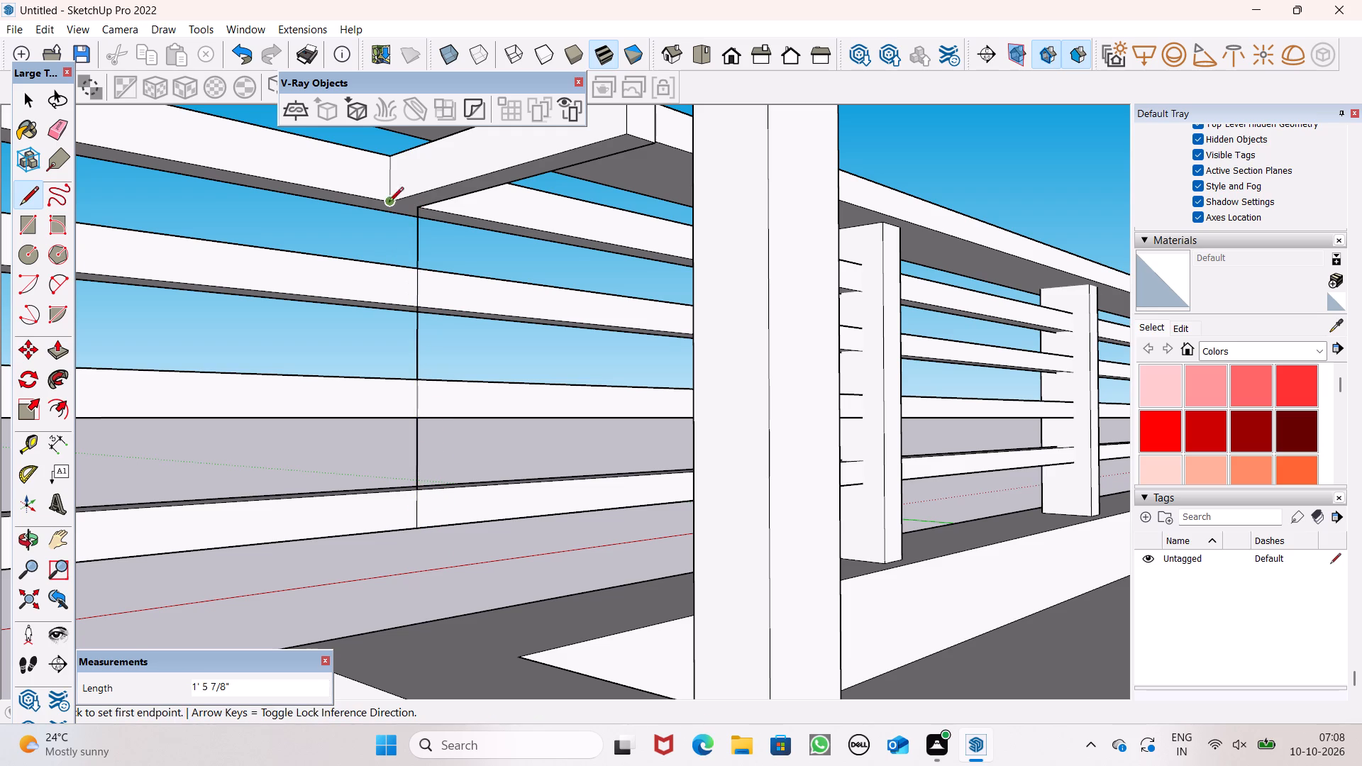
{"action": "left_click", "coordinate": [392, 205]}
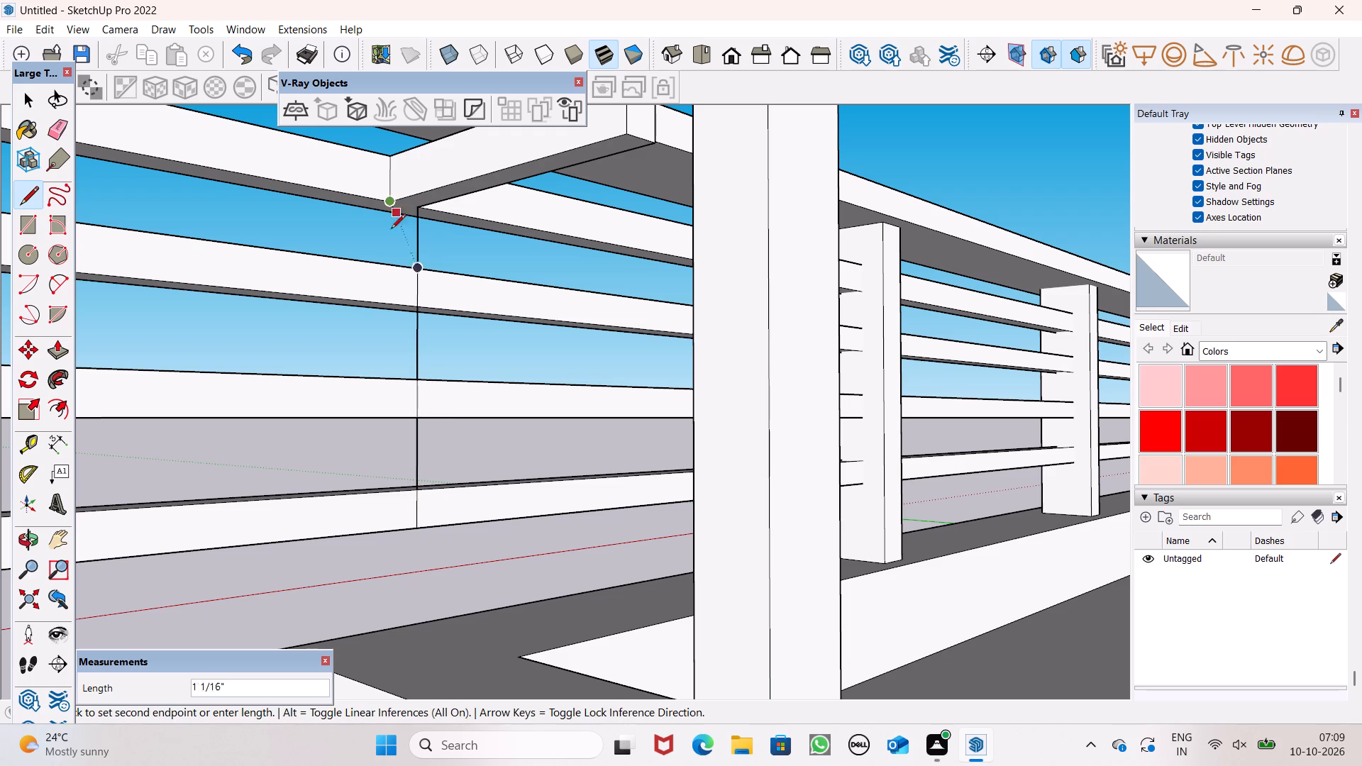
{"action": "left_click", "coordinate": [382, 540]}
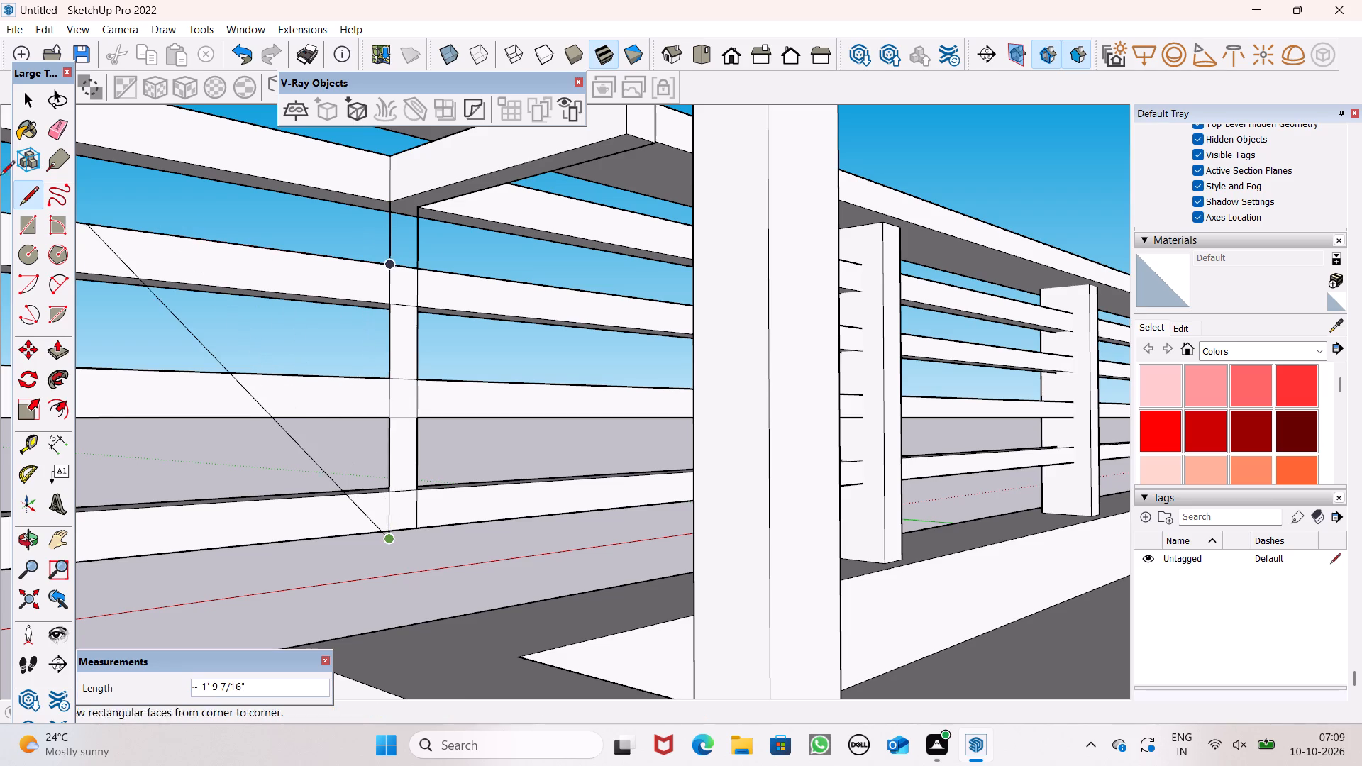
Erase the vertical line segments in the gaps between the long rails and the stub below the bottom rail.
{"action": "left_click", "coordinate": [52, 130]}
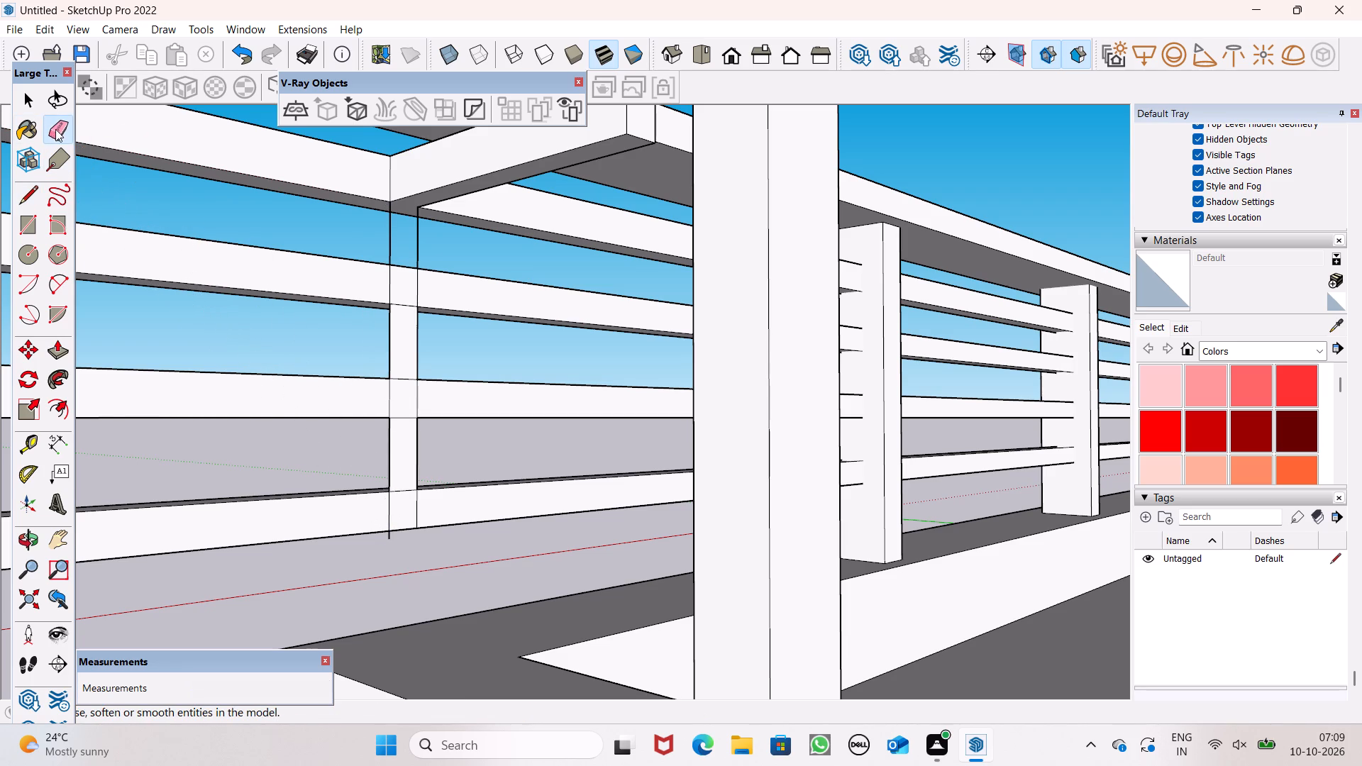
{"action": "left_click_drag", "start_coordinate": [439, 246], "coordinate": [423, 233]}
{"action": "left_click_drag", "start_coordinate": [429, 348], "coordinate": [394, 343]}
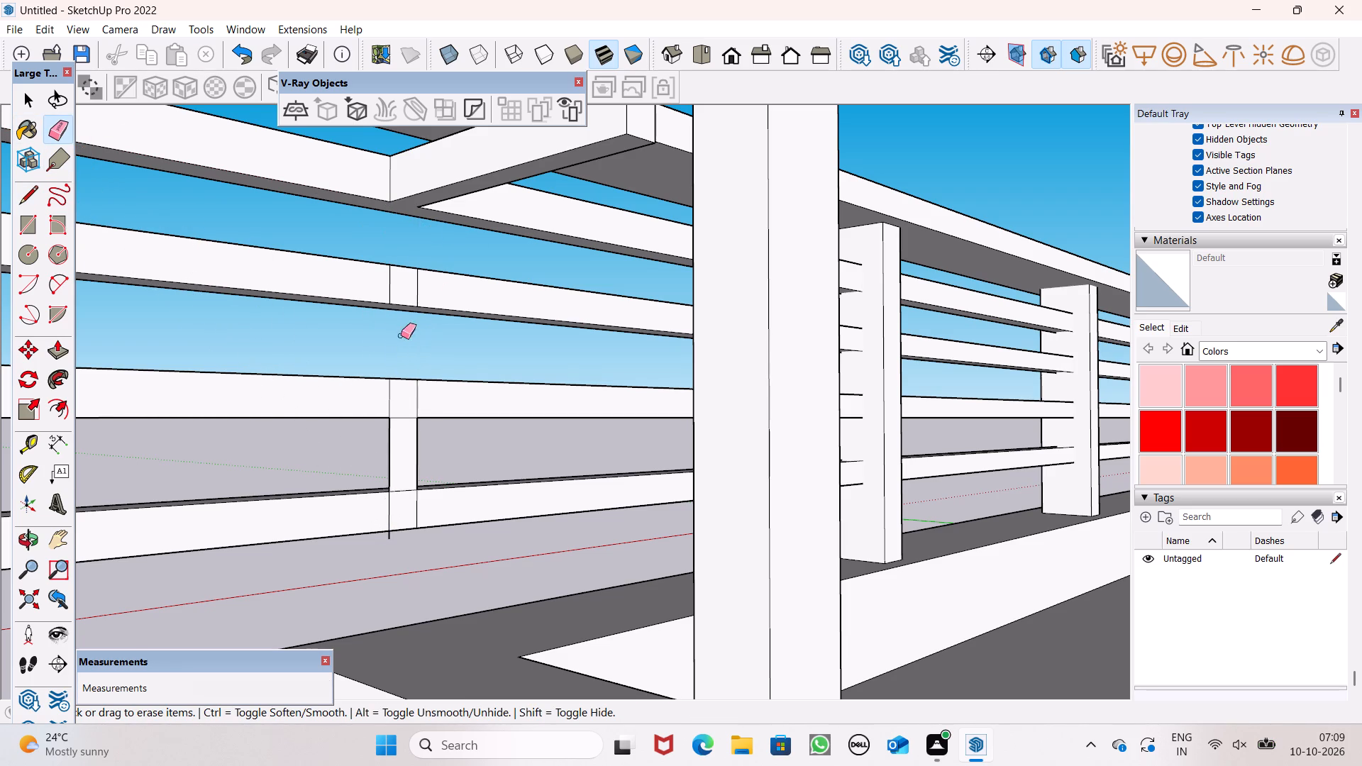
{"action": "left_click_drag", "start_coordinate": [413, 445], "coordinate": [426, 458]}
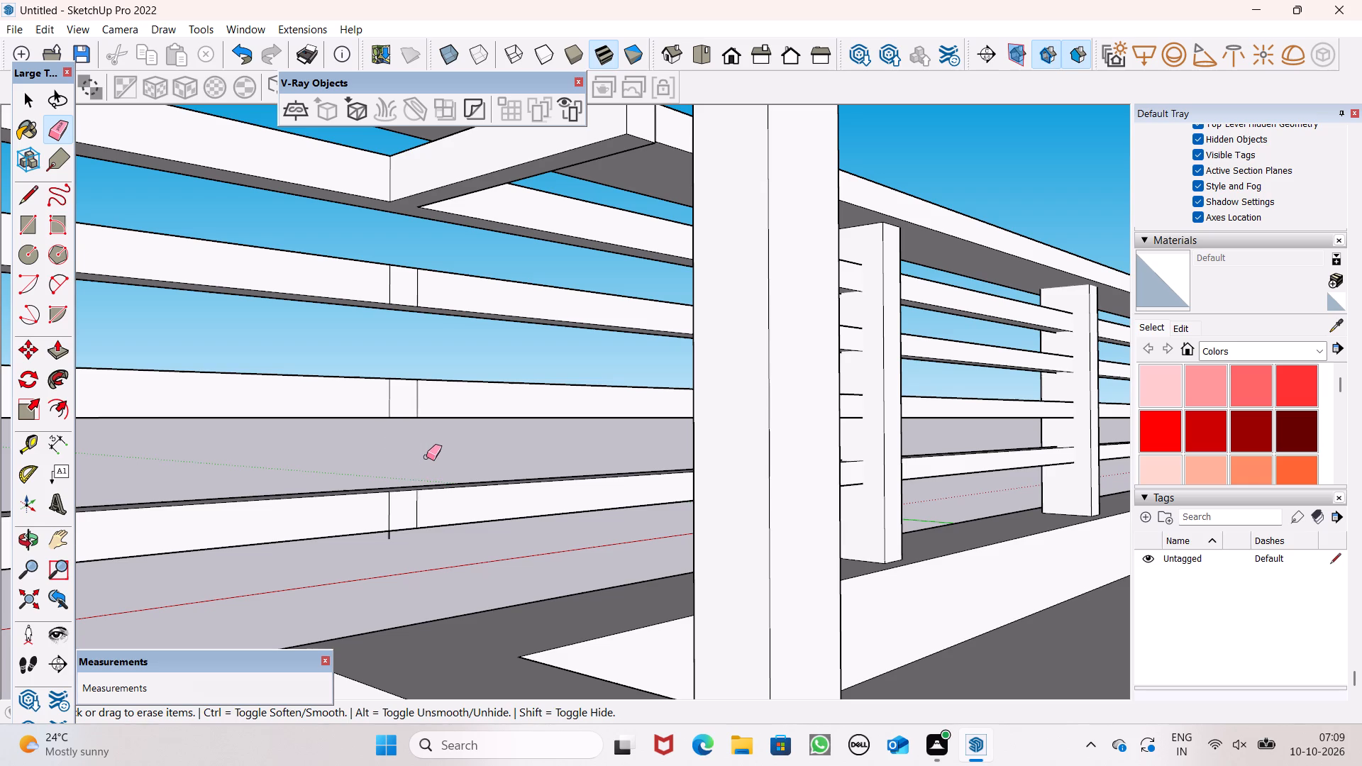
{"action": "scroll", "coordinate": [391, 544], "scroll_direction": "up", "scroll_amount": 9}
{"action": "scroll", "coordinate": [426, 554], "scroll_direction": "down", "scroll_amount": 11}
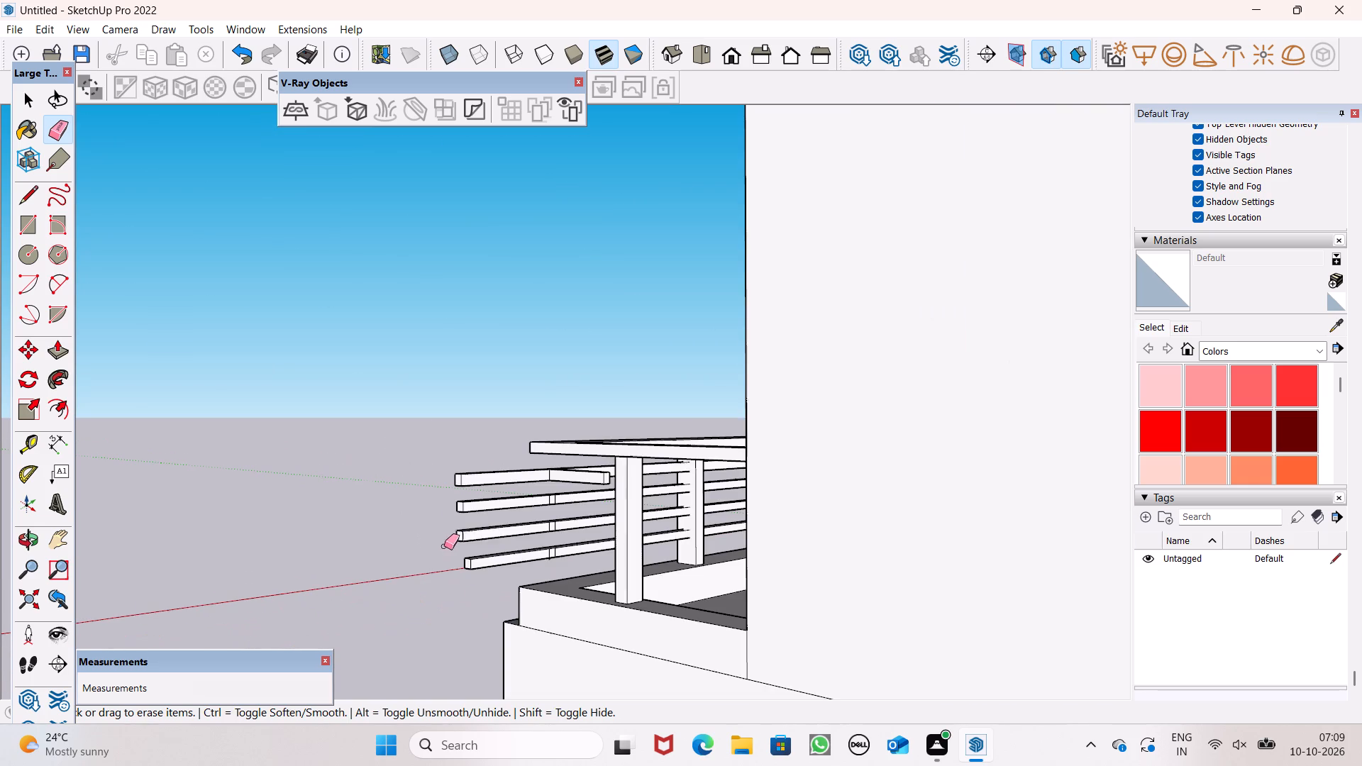
{"action": "scroll", "coordinate": [552, 560], "scroll_direction": "up", "scroll_amount": 6}
{"action": "scroll", "coordinate": [553, 562], "scroll_direction": "down", "scroll_amount": 6}
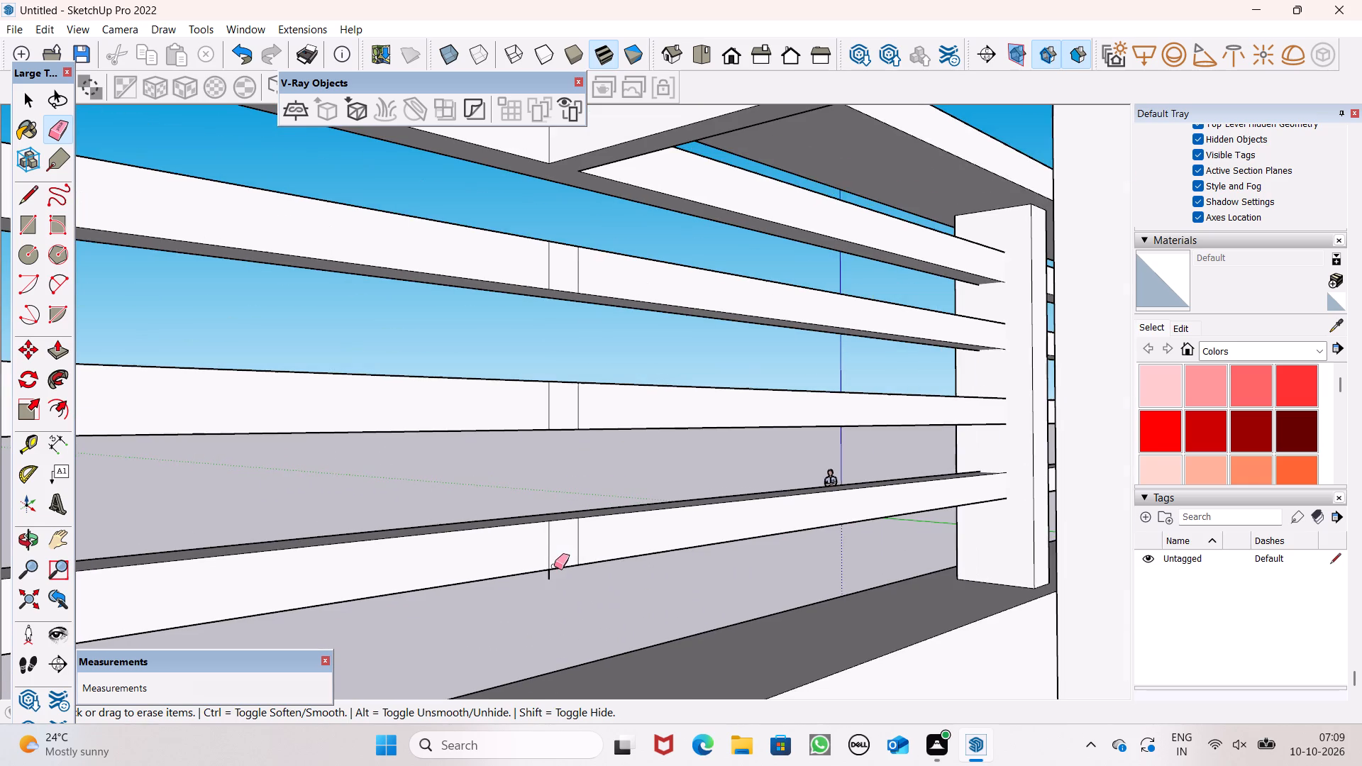
{"action": "scroll", "coordinate": [553, 579], "scroll_direction": "up", "scroll_amount": 1}
{"action": "scroll", "coordinate": [553, 578], "scroll_direction": "down", "scroll_amount": 2}
{"action": "middle_click_drag", "start_coordinate": [547, 579], "coordinate": [555, 583]}
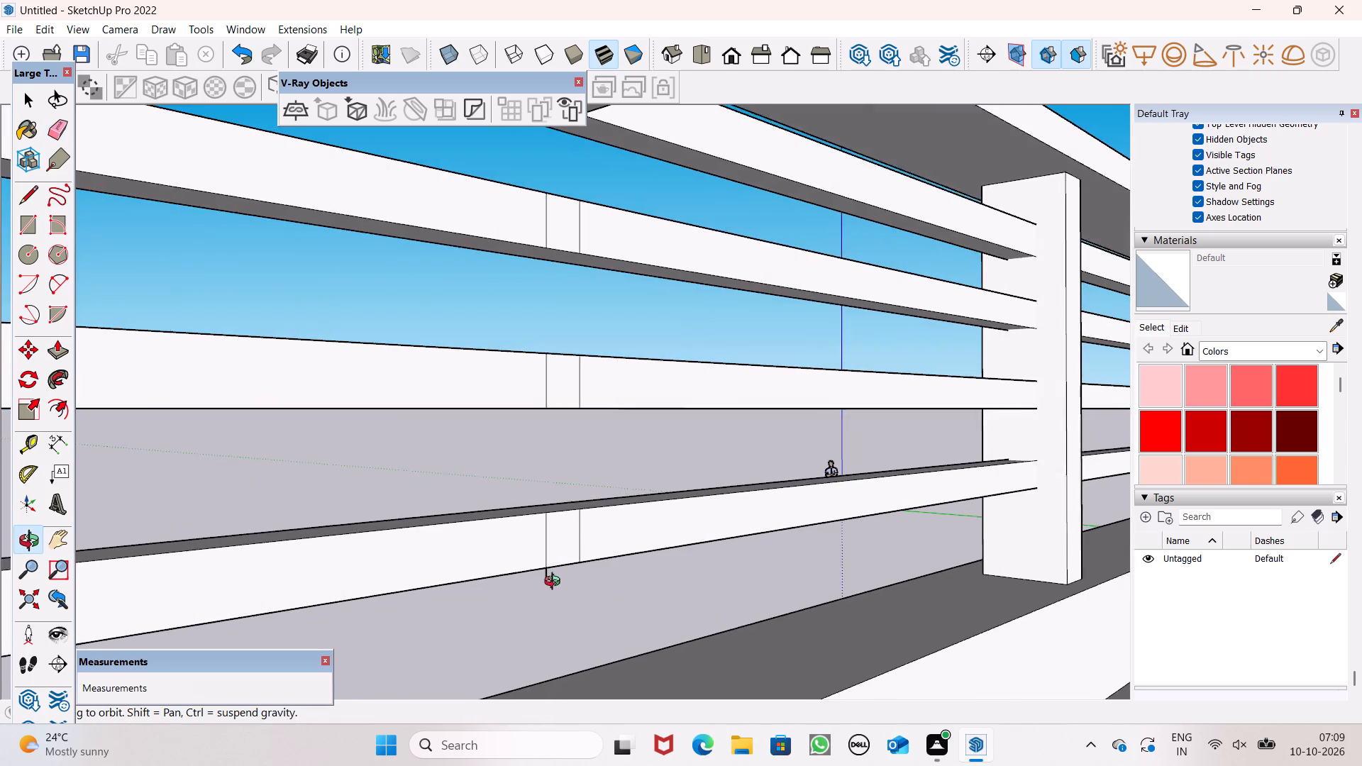
{"action": "middle_click_drag", "start_coordinate": [555, 583], "coordinate": [577, 574]}
{"action": "left_click", "coordinate": [555, 576]}
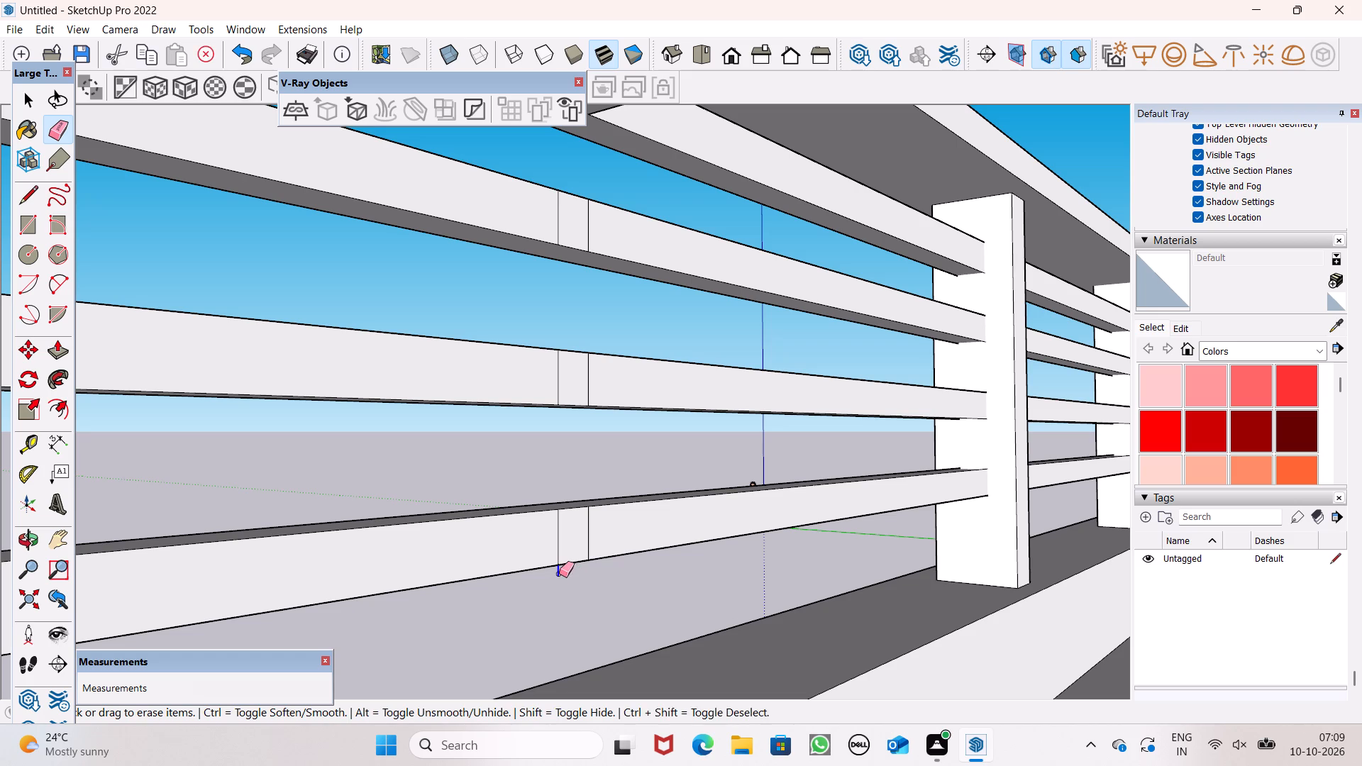
Push/Pull the top return rail's end face about 3' 2 1/16" past the post toward the house wall.
{"action": "key", "text": "space"}
{"action": "scroll", "coordinate": [542, 523], "scroll_direction": "down", "scroll_amount": 9}
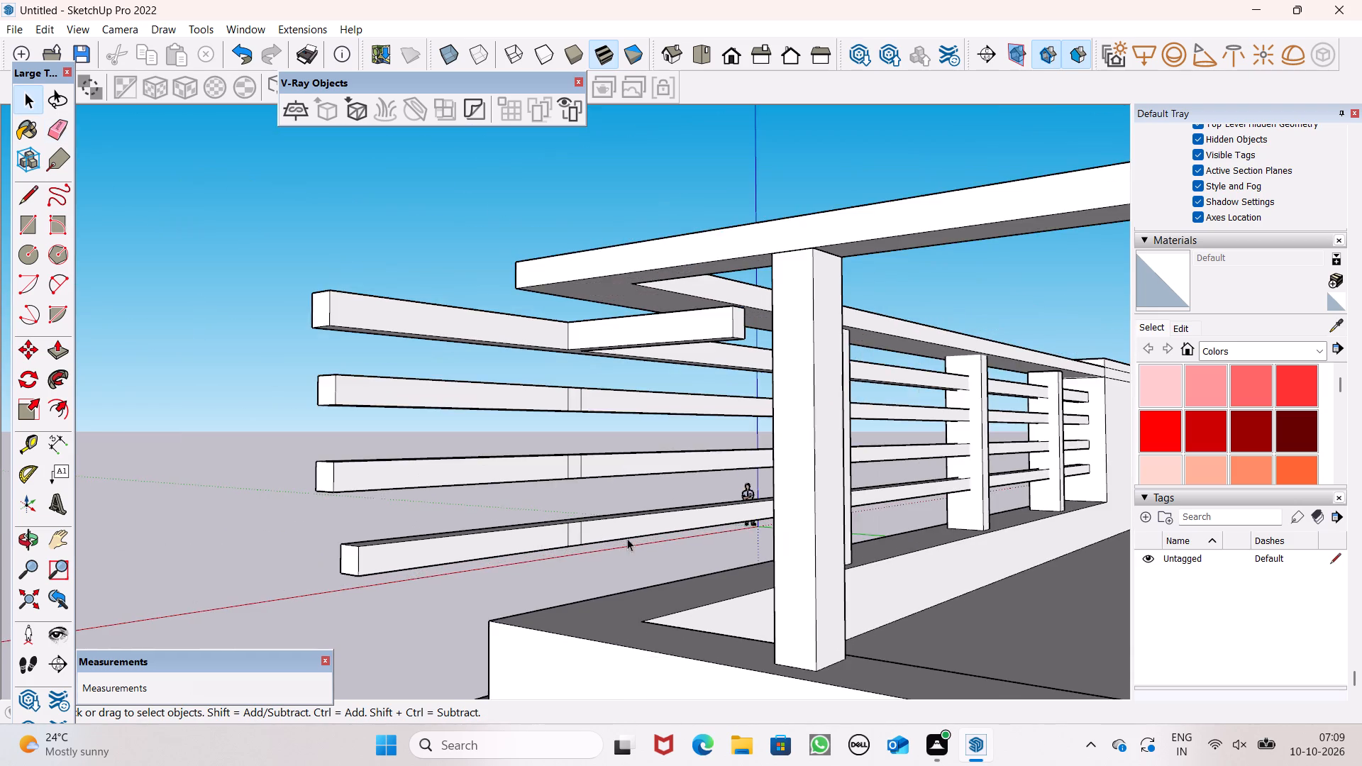
{"action": "middle_click_drag", "start_coordinate": [668, 590], "coordinate": [721, 654]}
{"action": "scroll", "coordinate": [611, 496], "scroll_direction": "down", "scroll_amount": 5}
{"action": "scroll", "coordinate": [863, 511], "scroll_direction": "up", "scroll_amount": 3}
{"action": "middle_click_drag", "start_coordinate": [798, 533], "coordinate": [836, 537]}
{"action": "scroll", "coordinate": [839, 540], "scroll_direction": "up", "scroll_amount": 1}
{"action": "scroll", "coordinate": [652, 457], "scroll_direction": "up", "scroll_amount": 3}
{"action": "scroll", "coordinate": [652, 456], "scroll_direction": "down", "scroll_amount": 2}
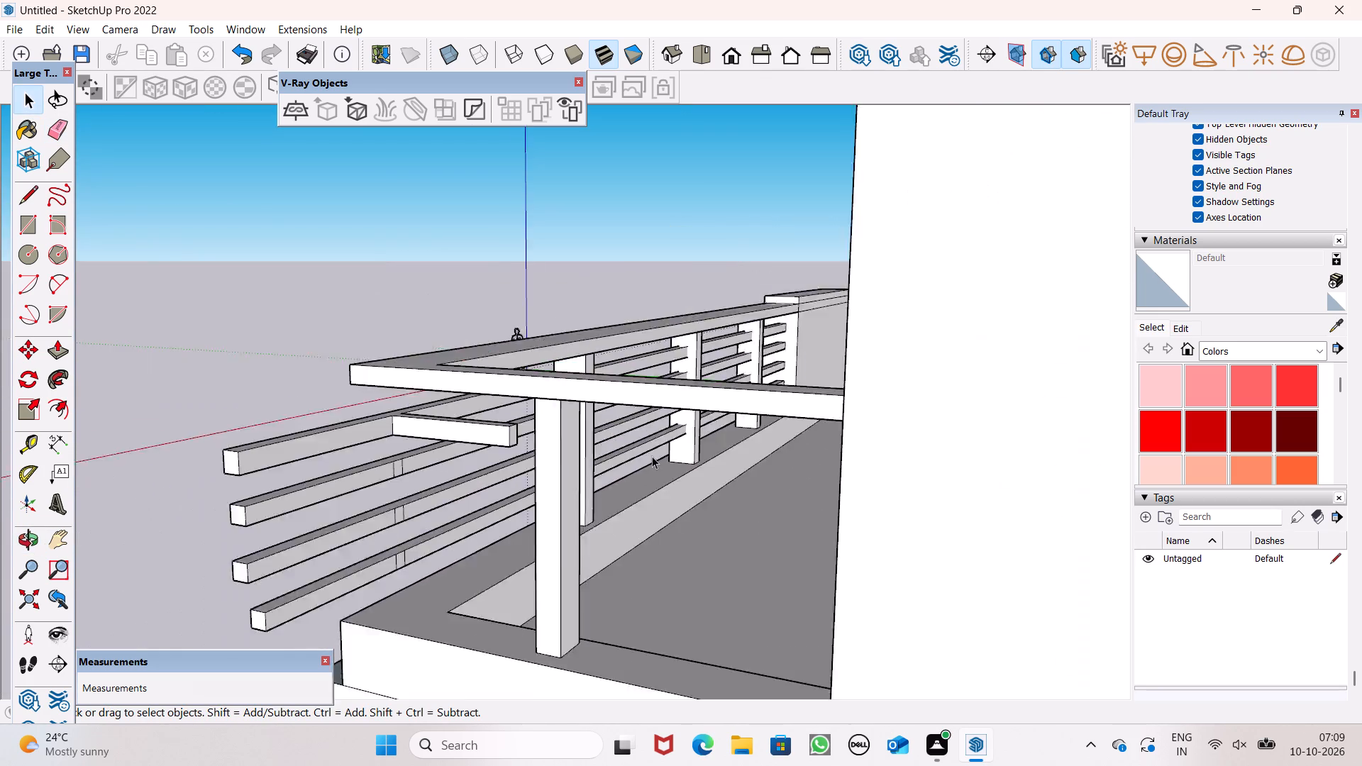
{"action": "scroll", "coordinate": [652, 456], "scroll_direction": "down", "scroll_amount": 1}
{"action": "middle_click_drag", "start_coordinate": [694, 494], "coordinate": [751, 495]}
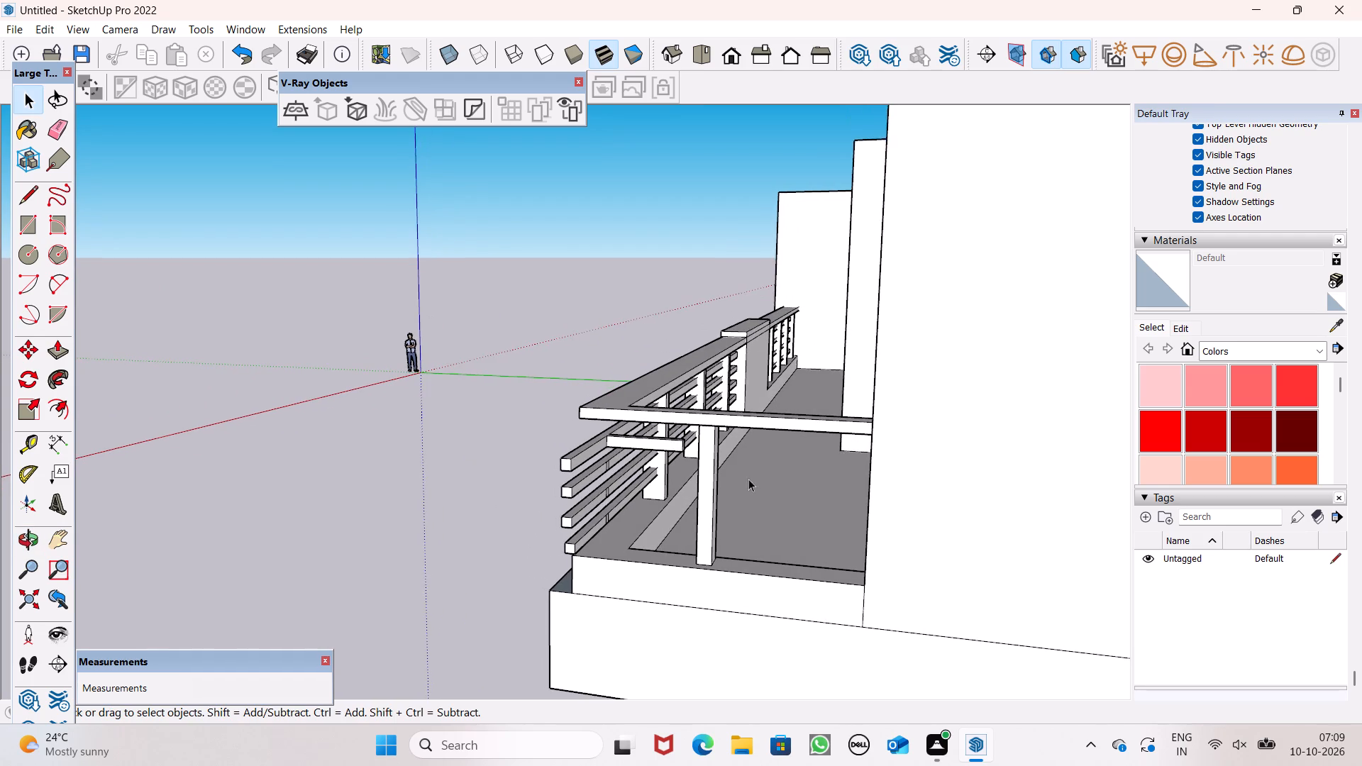
{"action": "scroll", "coordinate": [741, 470], "scroll_direction": "up", "scroll_amount": 4}
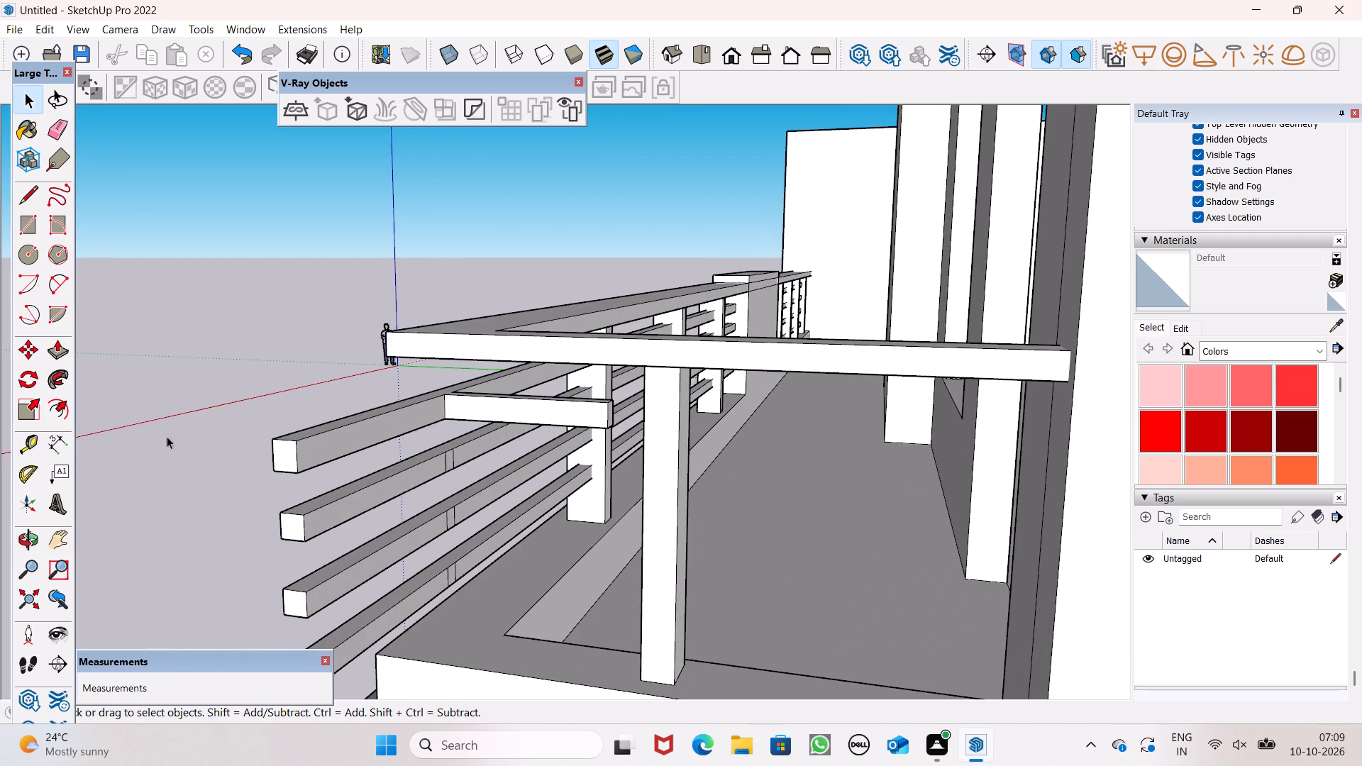
{"action": "left_click", "coordinate": [69, 353]}
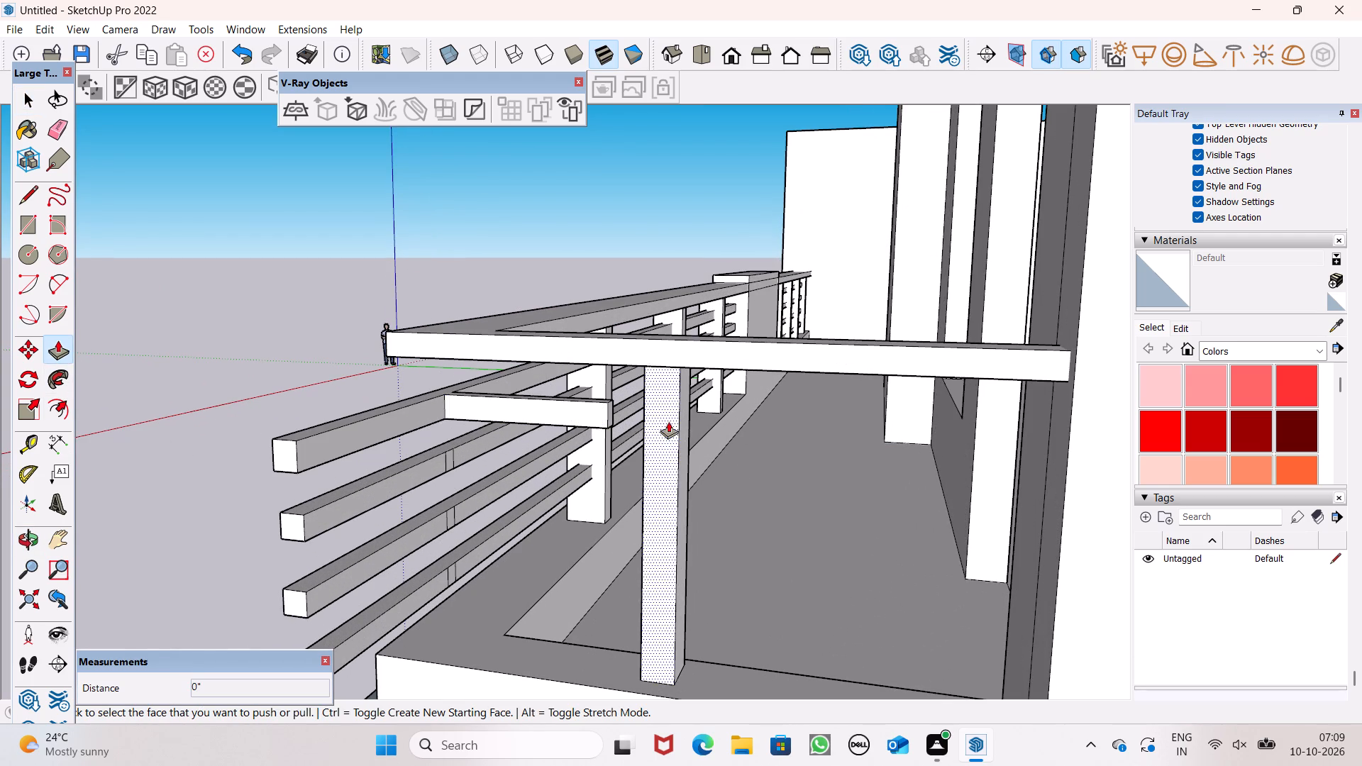
{"action": "middle_click_drag", "start_coordinate": [631, 457], "coordinate": [586, 473]}
{"action": "scroll", "coordinate": [533, 455], "scroll_direction": "up", "scroll_amount": 1}
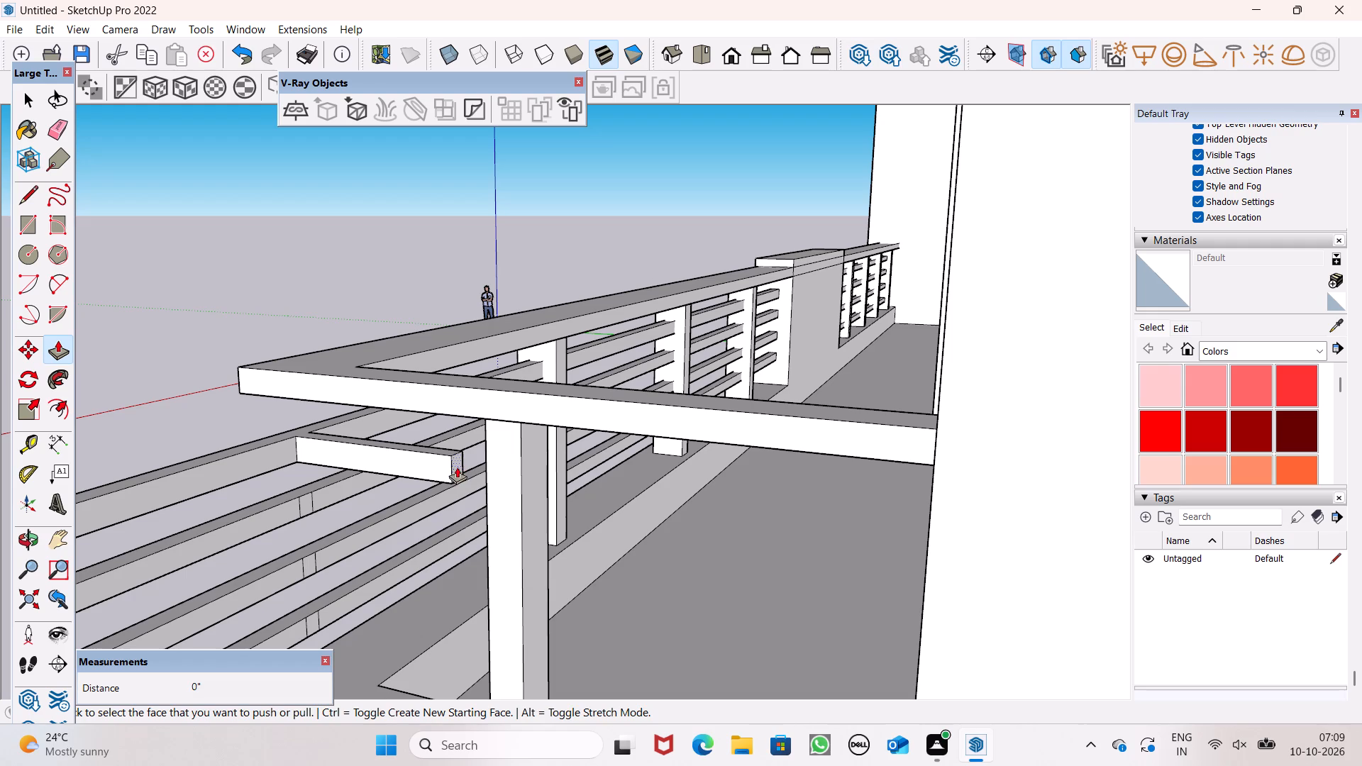
{"action": "left_click_drag", "start_coordinate": [455, 467], "coordinate": [721, 561]}
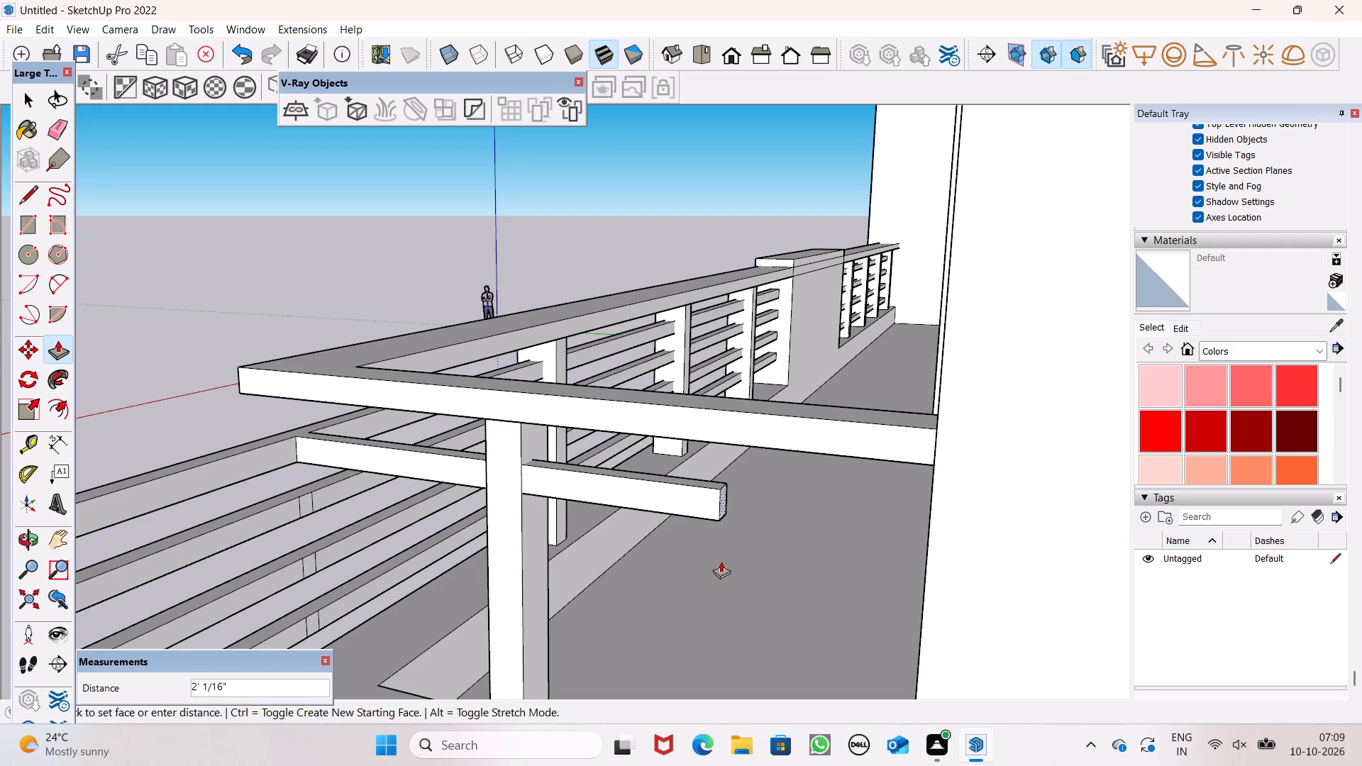
{"action": "left_click_drag", "start_coordinate": [721, 561], "coordinate": [909, 596]}
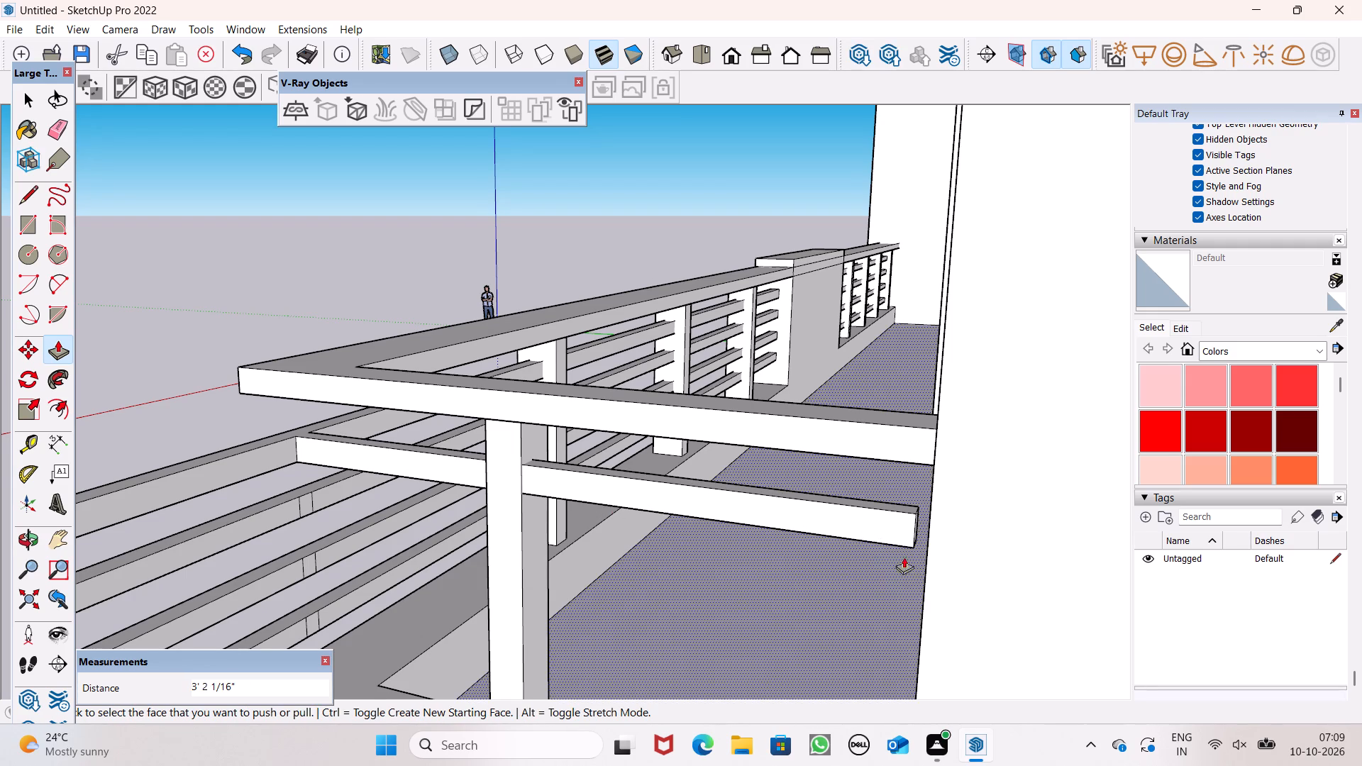
Close the remaining gap between the top return rail's end and the house wall with small pulls of about 7/8" and 1/4".
{"action": "scroll", "coordinate": [929, 526], "scroll_direction": "up", "scroll_amount": 7}
{"action": "left_click_drag", "start_coordinate": [808, 567], "coordinate": [918, 595]}
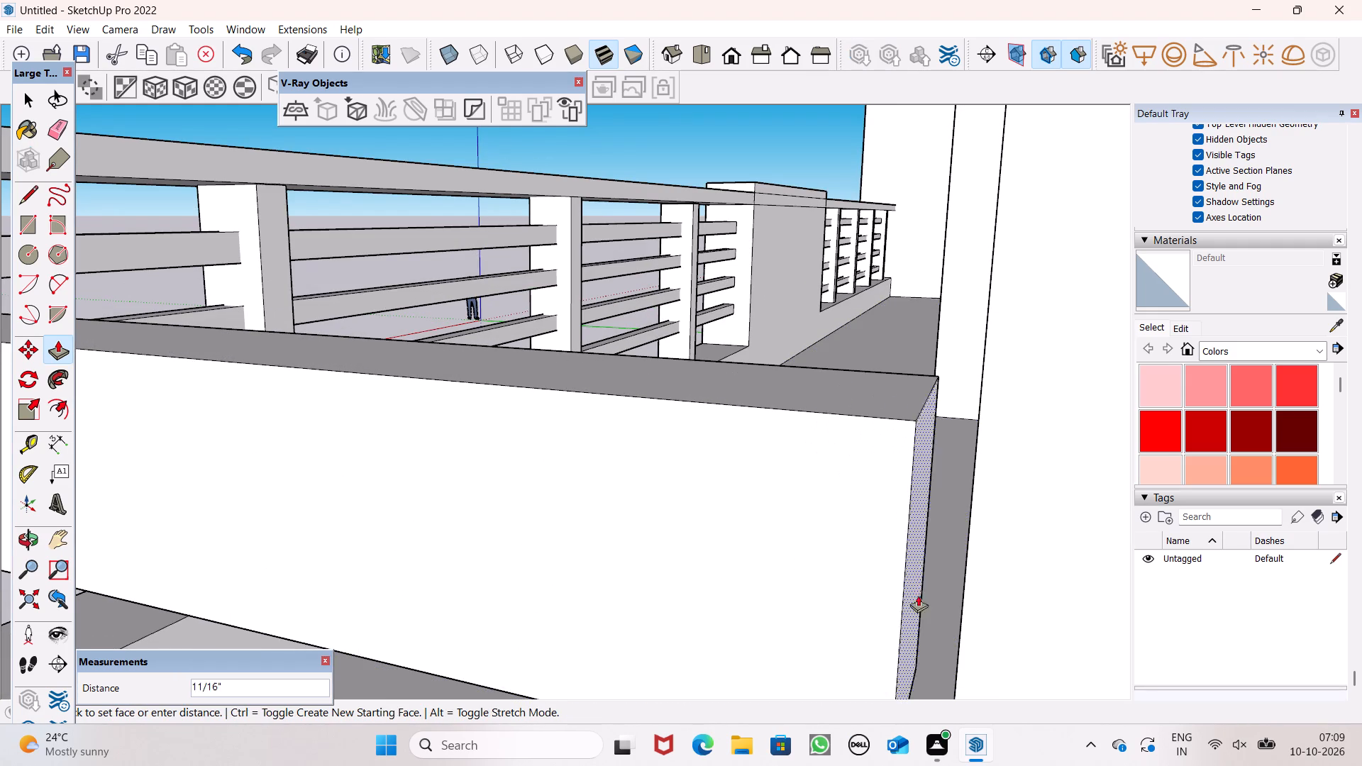
{"action": "left_click_drag", "start_coordinate": [918, 595], "coordinate": [937, 594]}
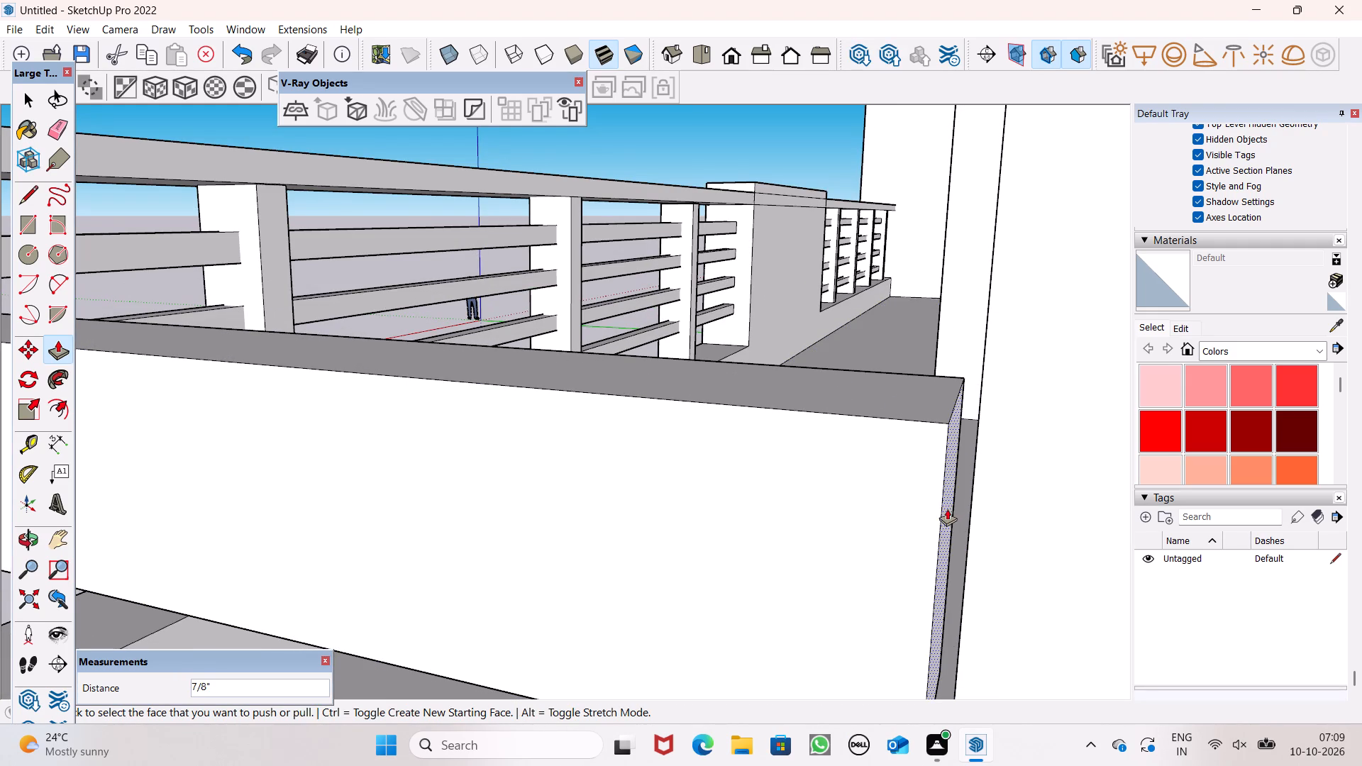
{"action": "left_click_drag", "start_coordinate": [946, 510], "coordinate": [934, 529]}
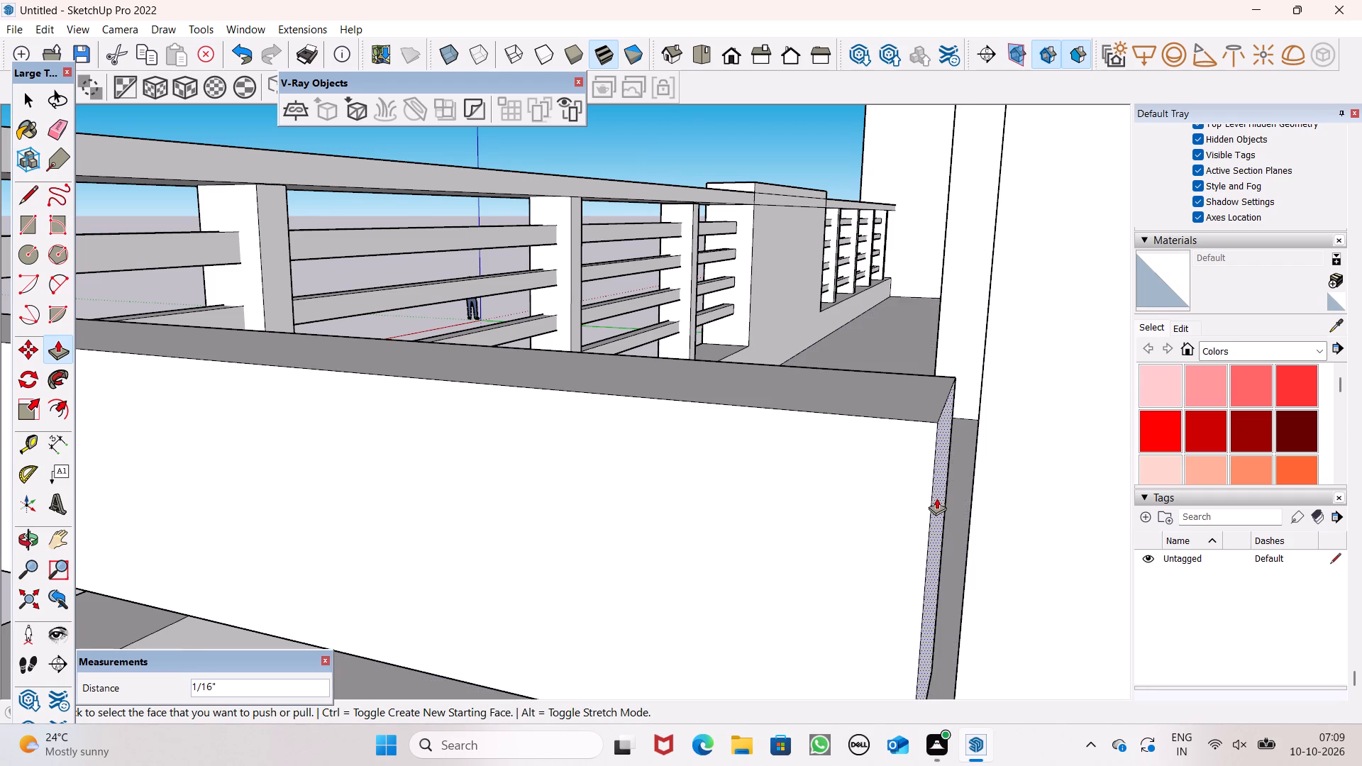
{"action": "left_click_drag", "start_coordinate": [943, 498], "coordinate": [982, 509]}
Pull the three marked faces on the lower long rails to the wall as return rails, about 4' 9 5/8", 4' 8 3/8" and 4' 11 11/16".
{"action": "scroll", "coordinate": [885, 443], "scroll_direction": "down", "scroll_amount": 7}
{"action": "scroll", "coordinate": [719, 436], "scroll_direction": "down", "scroll_amount": 6}
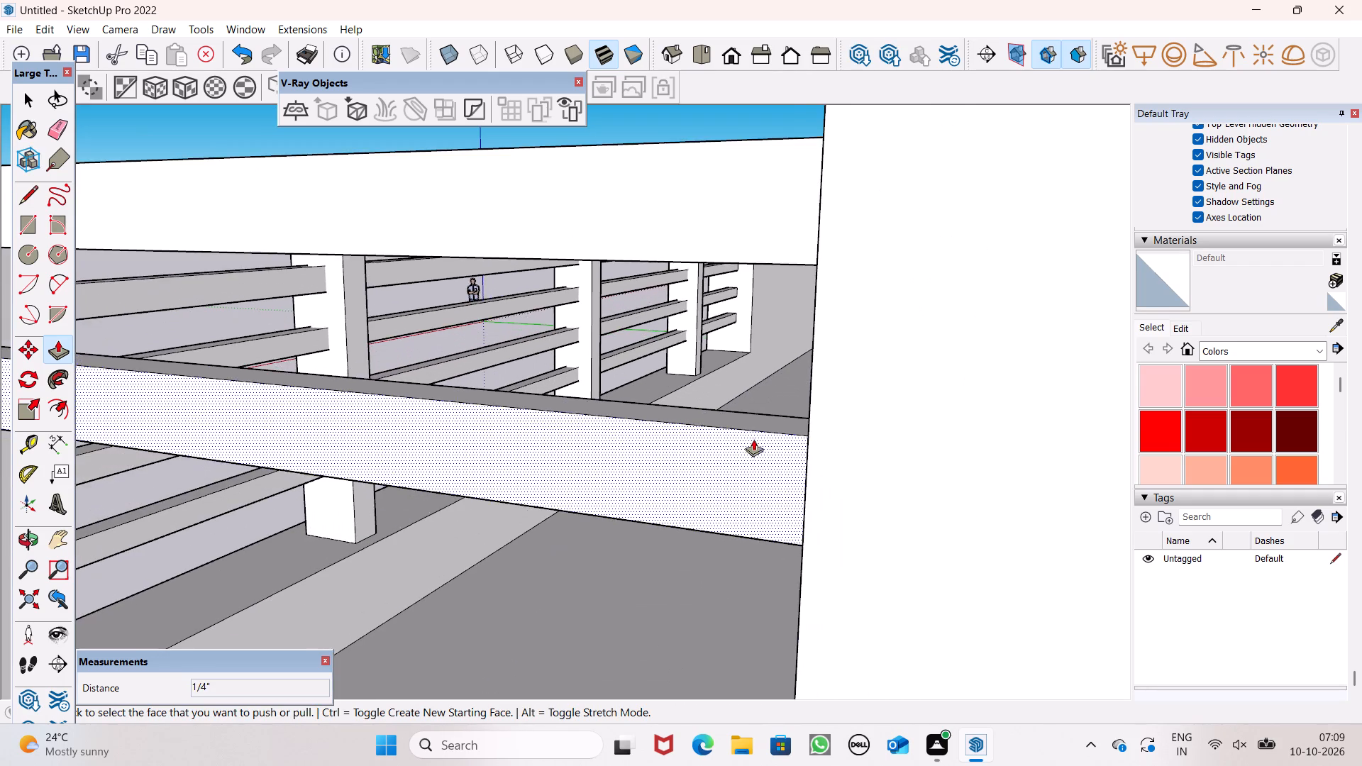
{"action": "scroll", "coordinate": [758, 425], "scroll_direction": "down", "scroll_amount": 6}
{"action": "middle_click_drag", "start_coordinate": [807, 449], "coordinate": [1025, 492]}
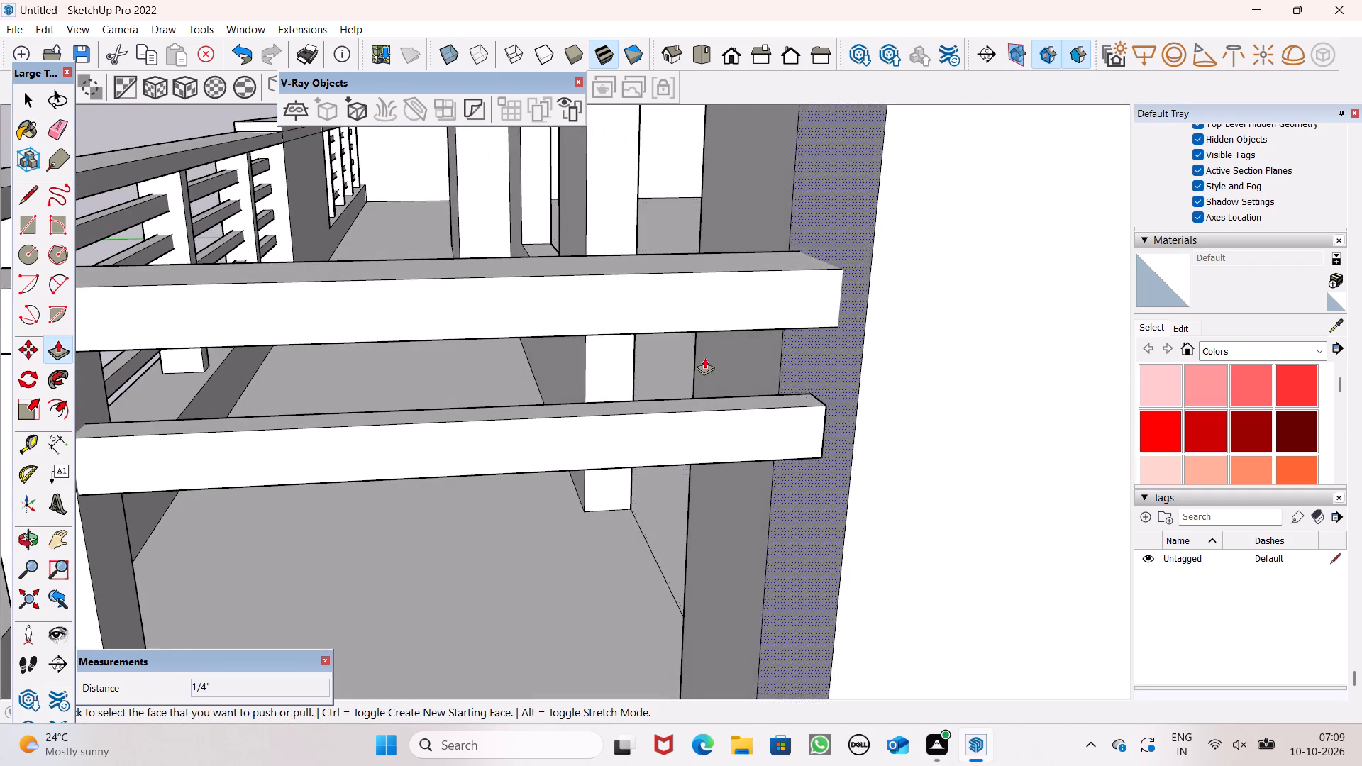
{"action": "scroll", "coordinate": [661, 346], "scroll_direction": "down", "scroll_amount": 6}
{"action": "middle_click_drag", "start_coordinate": [710, 402], "coordinate": [566, 458]}
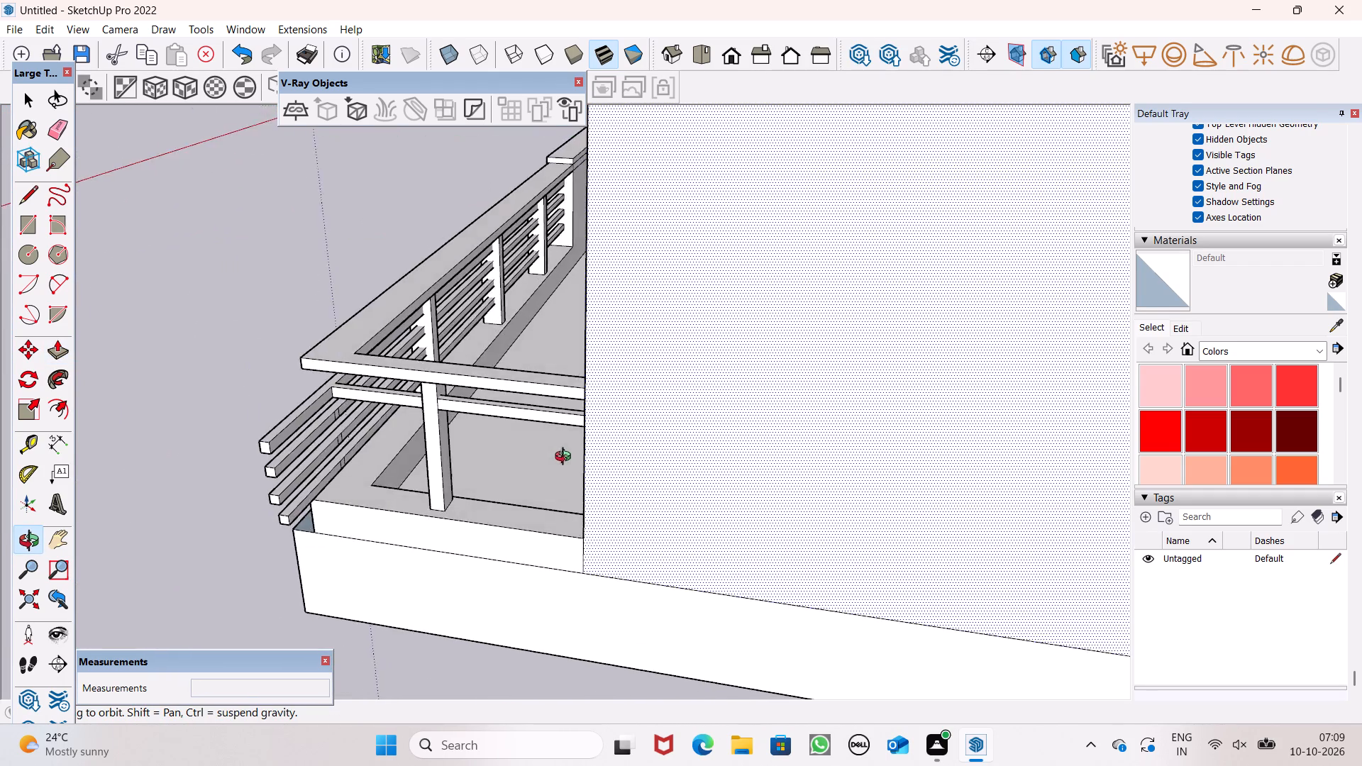
{"action": "middle_click_drag", "start_coordinate": [566, 458], "coordinate": [538, 399]}
{"action": "scroll", "coordinate": [420, 377], "scroll_direction": "up", "scroll_amount": 7}
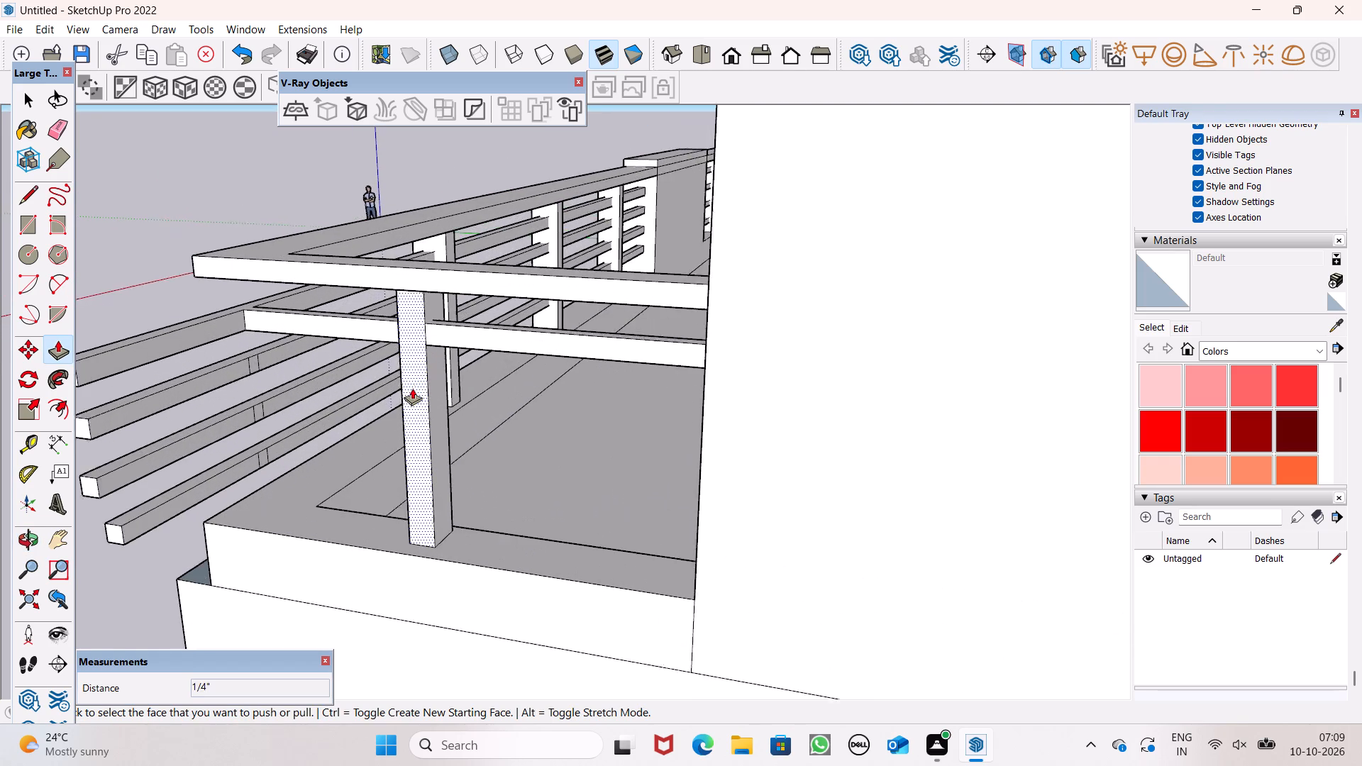
{"action": "left_click_drag", "start_coordinate": [236, 360], "coordinate": [705, 418]}
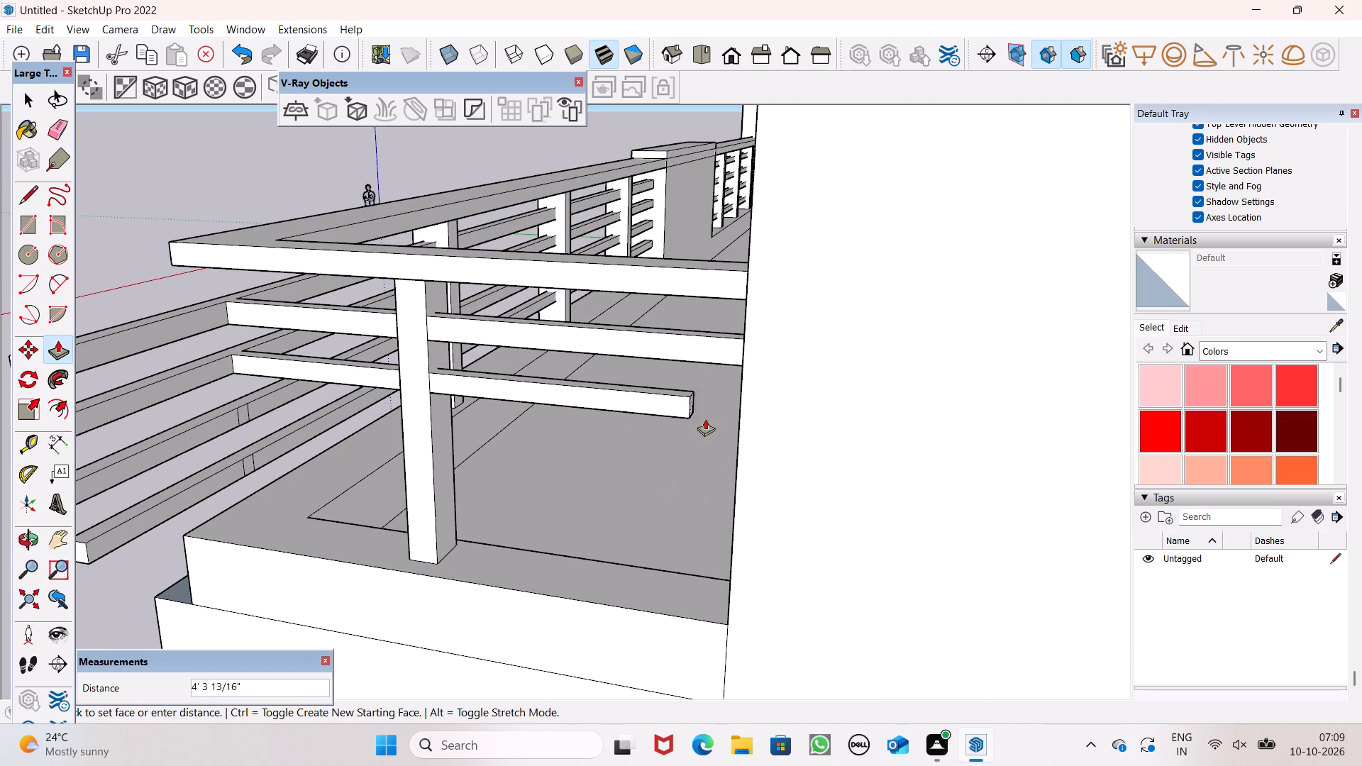
{"action": "left_click_drag", "start_coordinate": [705, 418], "coordinate": [758, 422]}
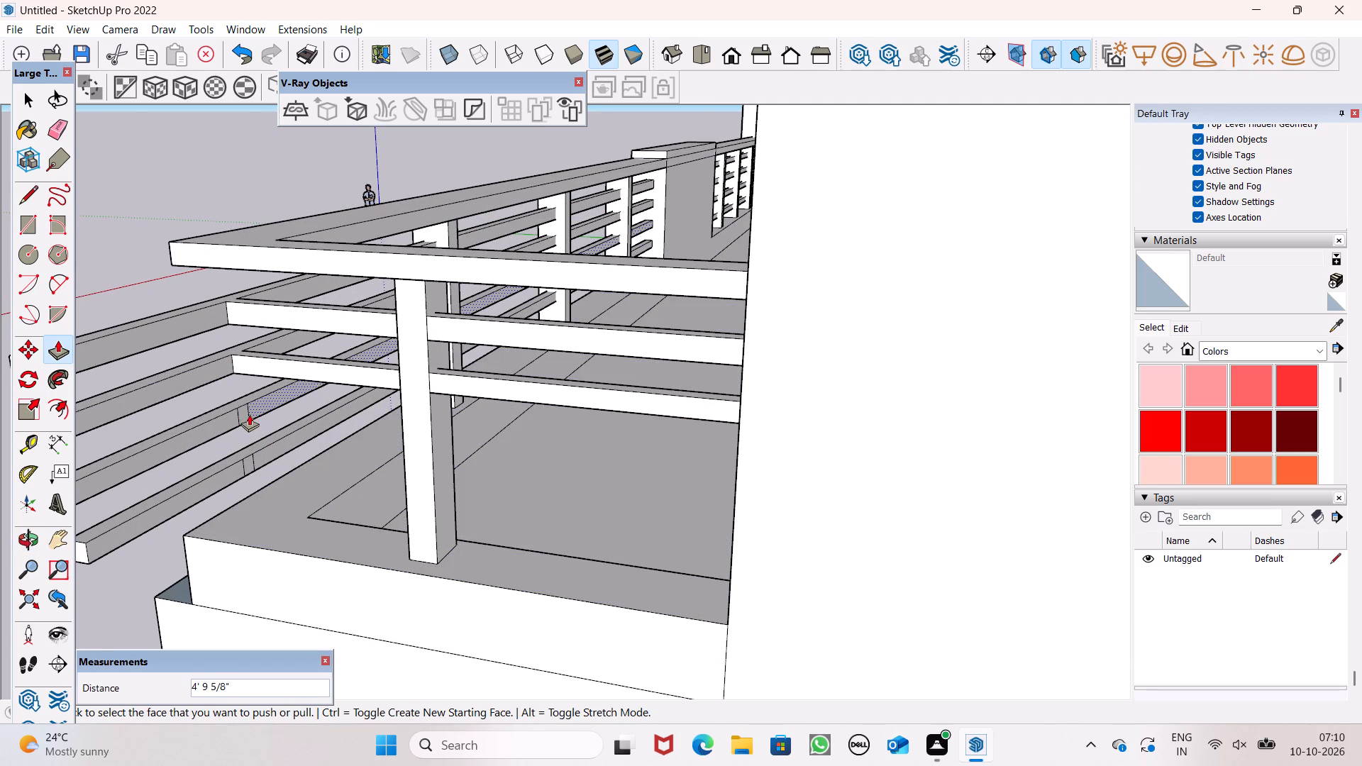
{"action": "left_click_drag", "start_coordinate": [245, 416], "coordinate": [631, 505]}
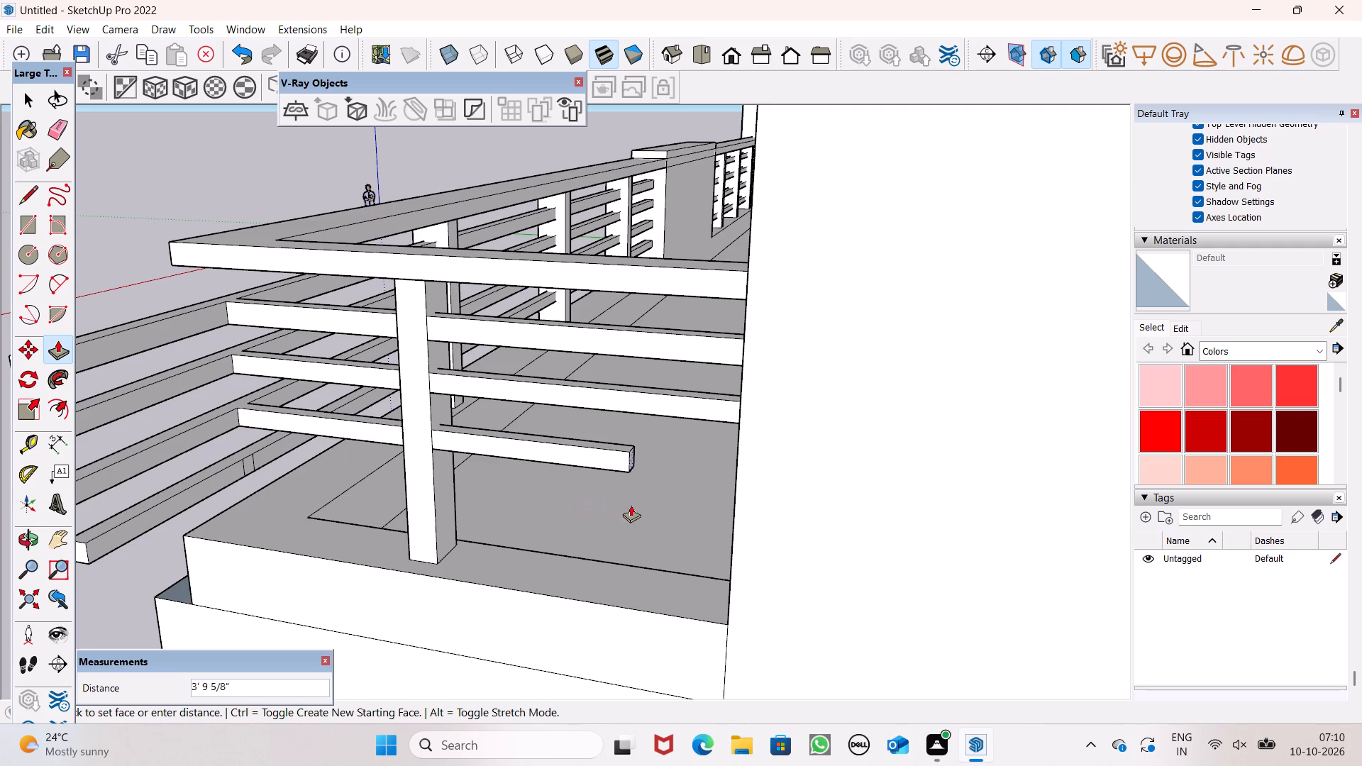
{"action": "left_click_drag", "start_coordinate": [631, 505], "coordinate": [731, 533]}
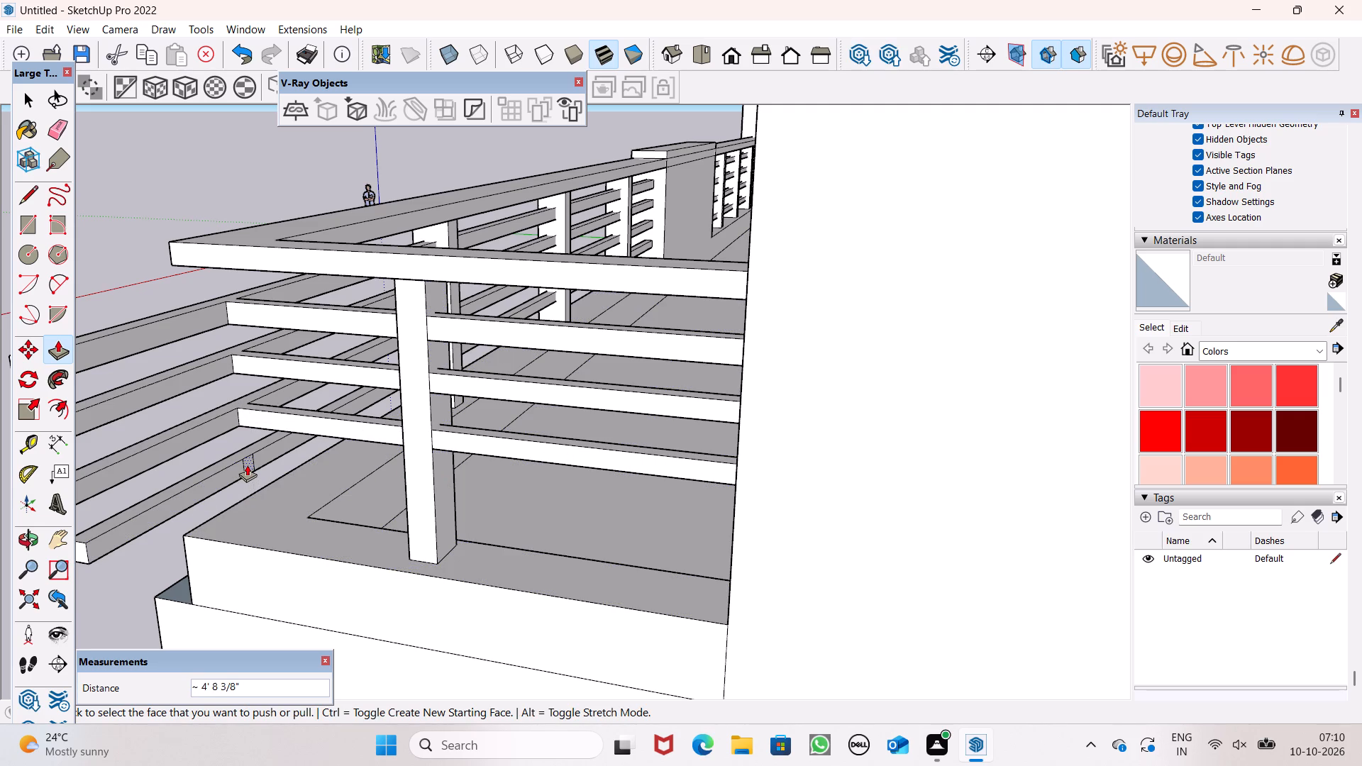
{"action": "left_click_drag", "start_coordinate": [247, 465], "coordinate": [647, 536]}
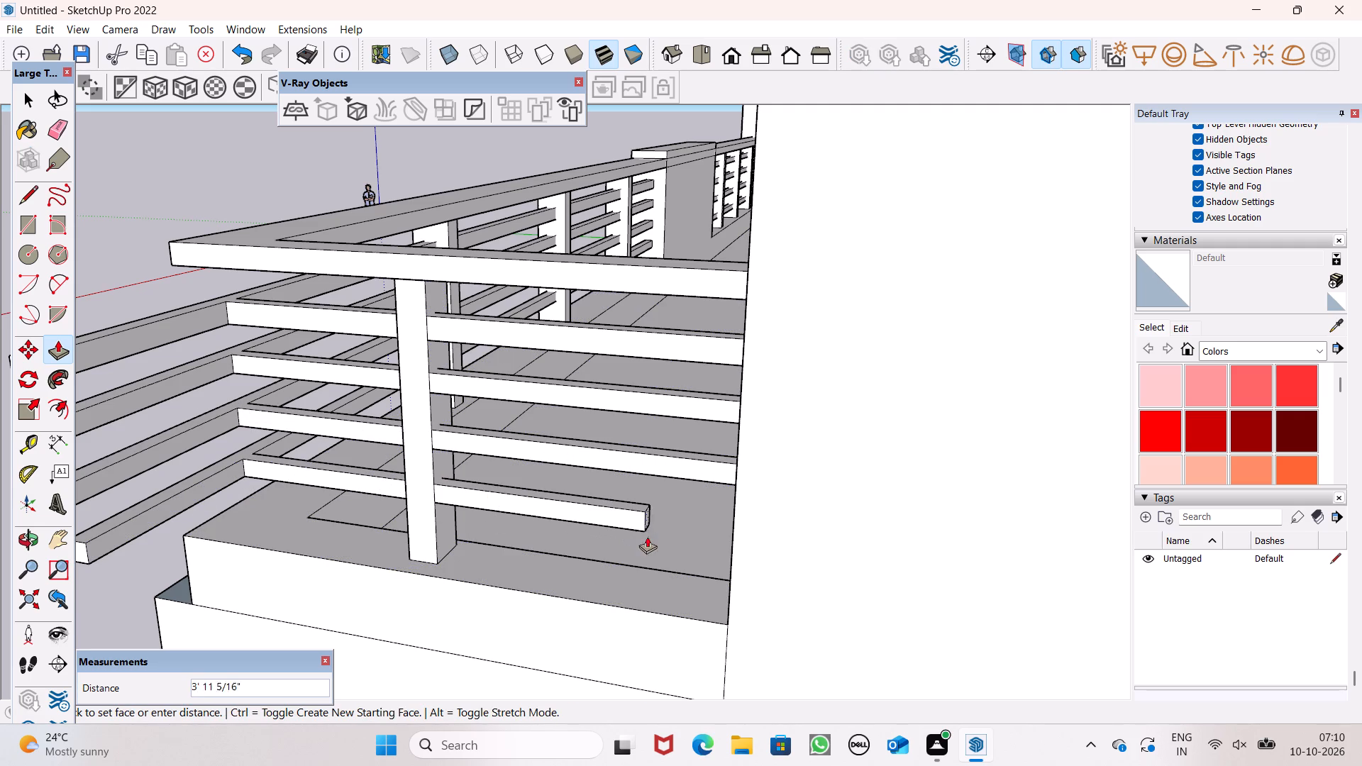
{"action": "left_click_drag", "start_coordinate": [647, 536], "coordinate": [771, 547]}
Push the four long rails' overhanging ends back flush with the return rails, about 2' 1 3/4", 2' 1 1/4", 2' 1 5/16" and 1' 11 1/8".
{"action": "scroll", "coordinate": [661, 488], "scroll_direction": "down", "scroll_amount": 4}
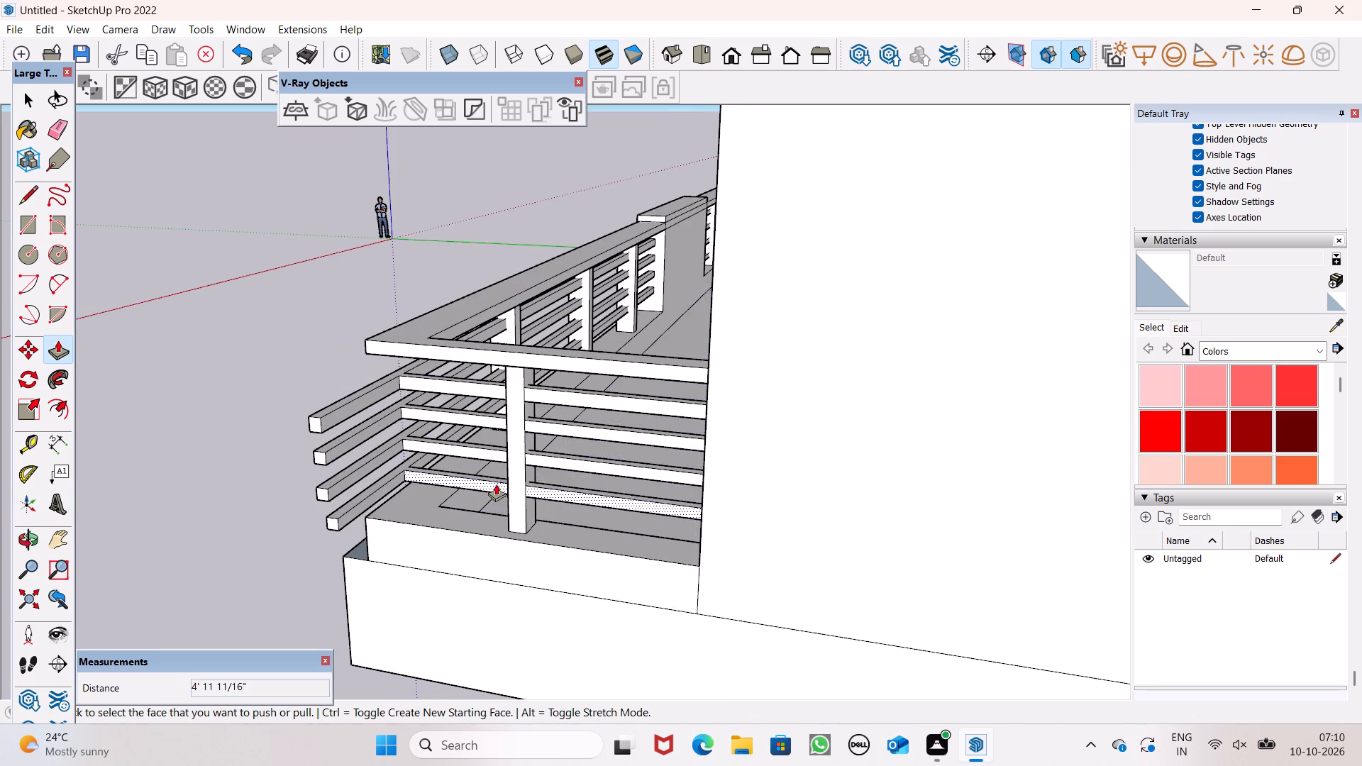
{"action": "middle_click_drag", "start_coordinate": [495, 484], "coordinate": [685, 514]}
{"action": "scroll", "coordinate": [431, 457], "scroll_direction": "up", "scroll_amount": 4}
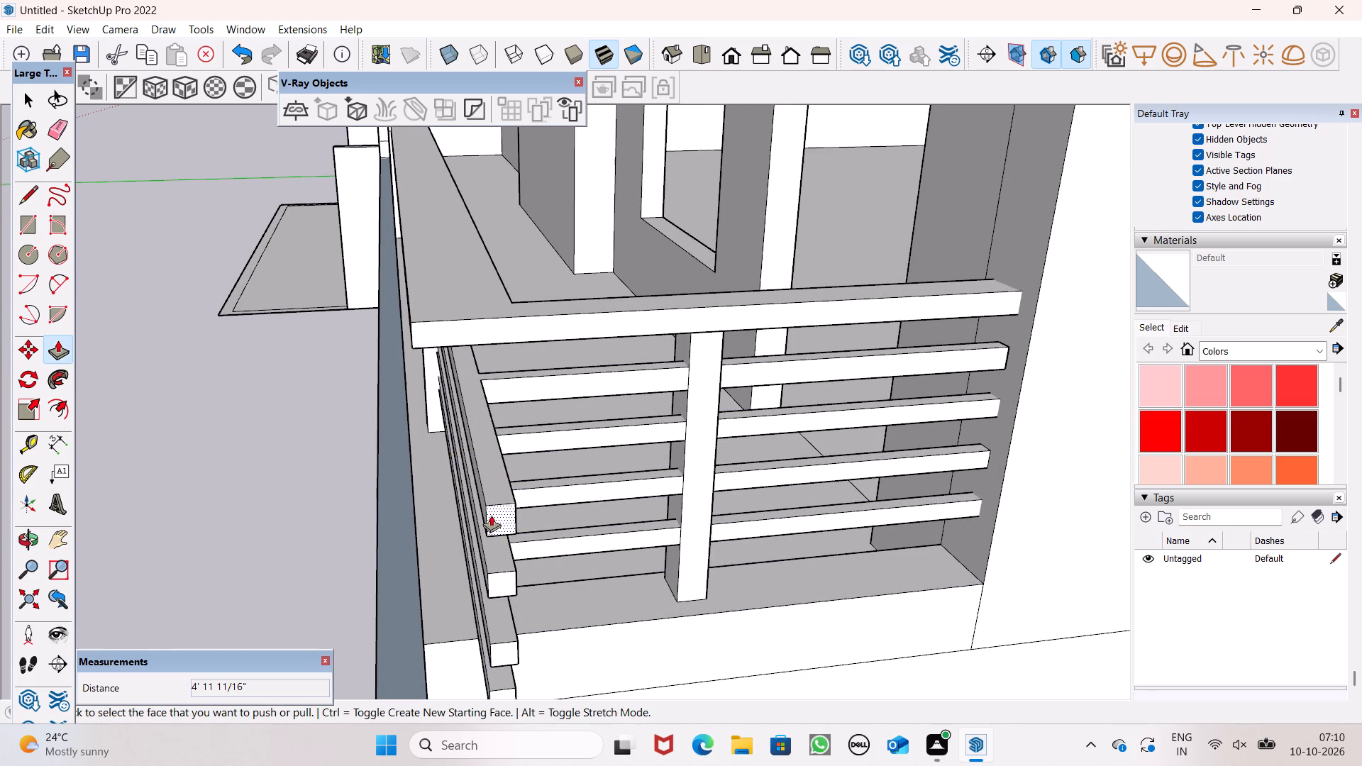
{"action": "left_click_drag", "start_coordinate": [504, 516], "coordinate": [485, 389]}
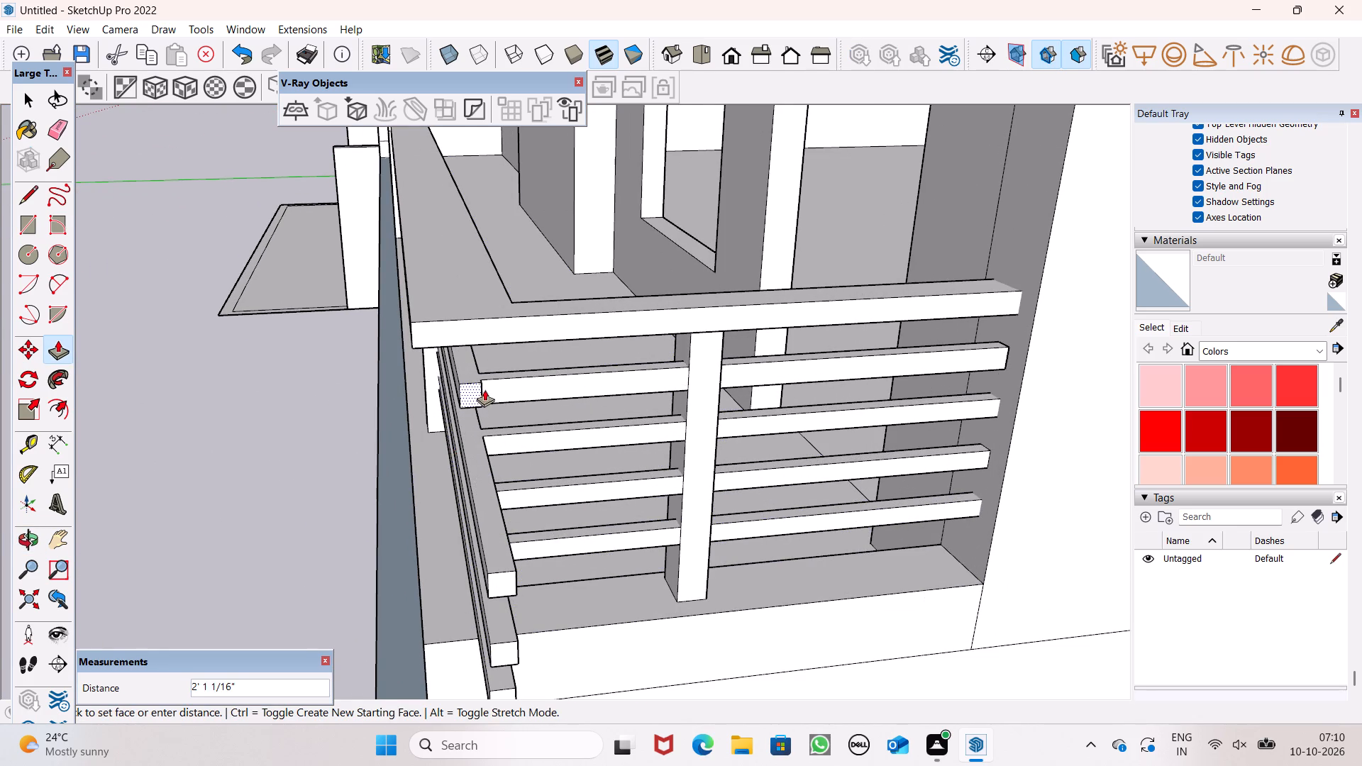
{"action": "left_click_drag", "start_coordinate": [485, 389], "coordinate": [489, 388]}
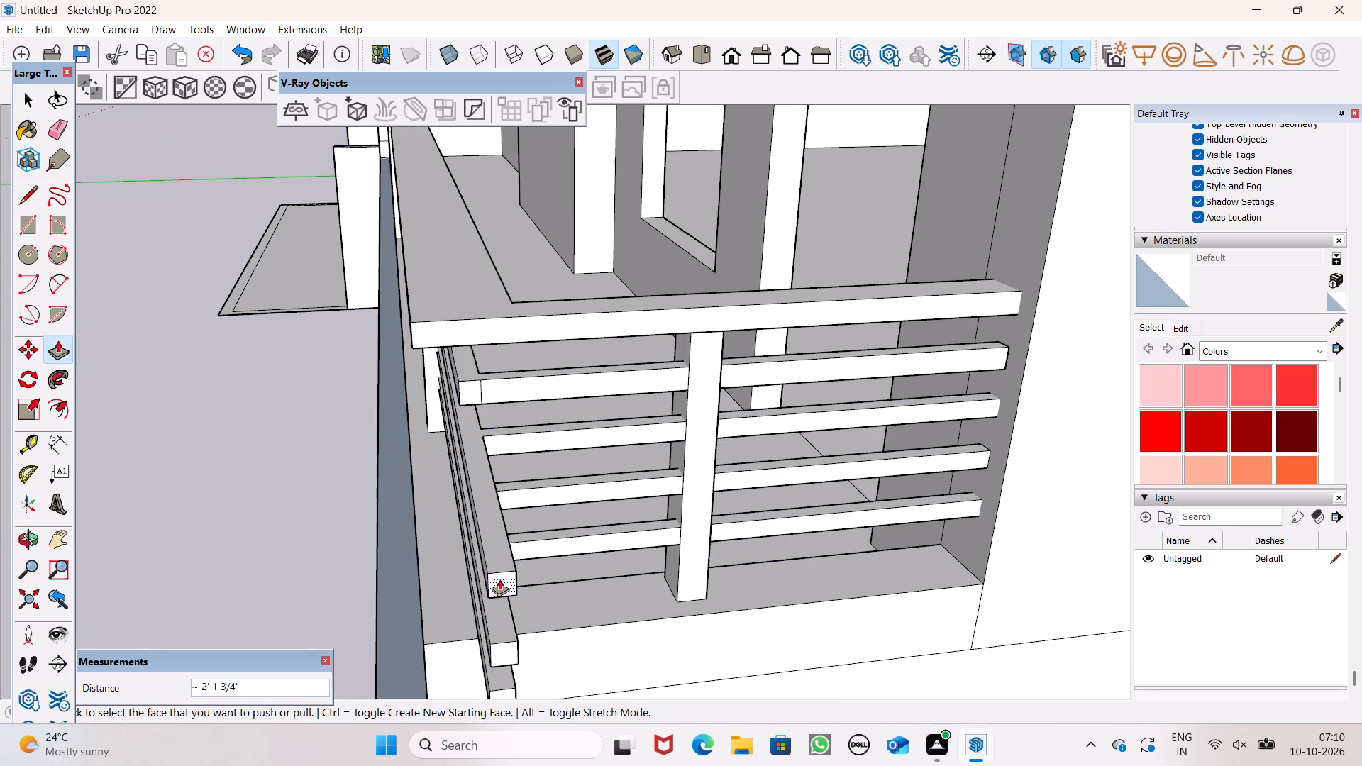
{"action": "left_click_drag", "start_coordinate": [500, 579], "coordinate": [530, 441]}
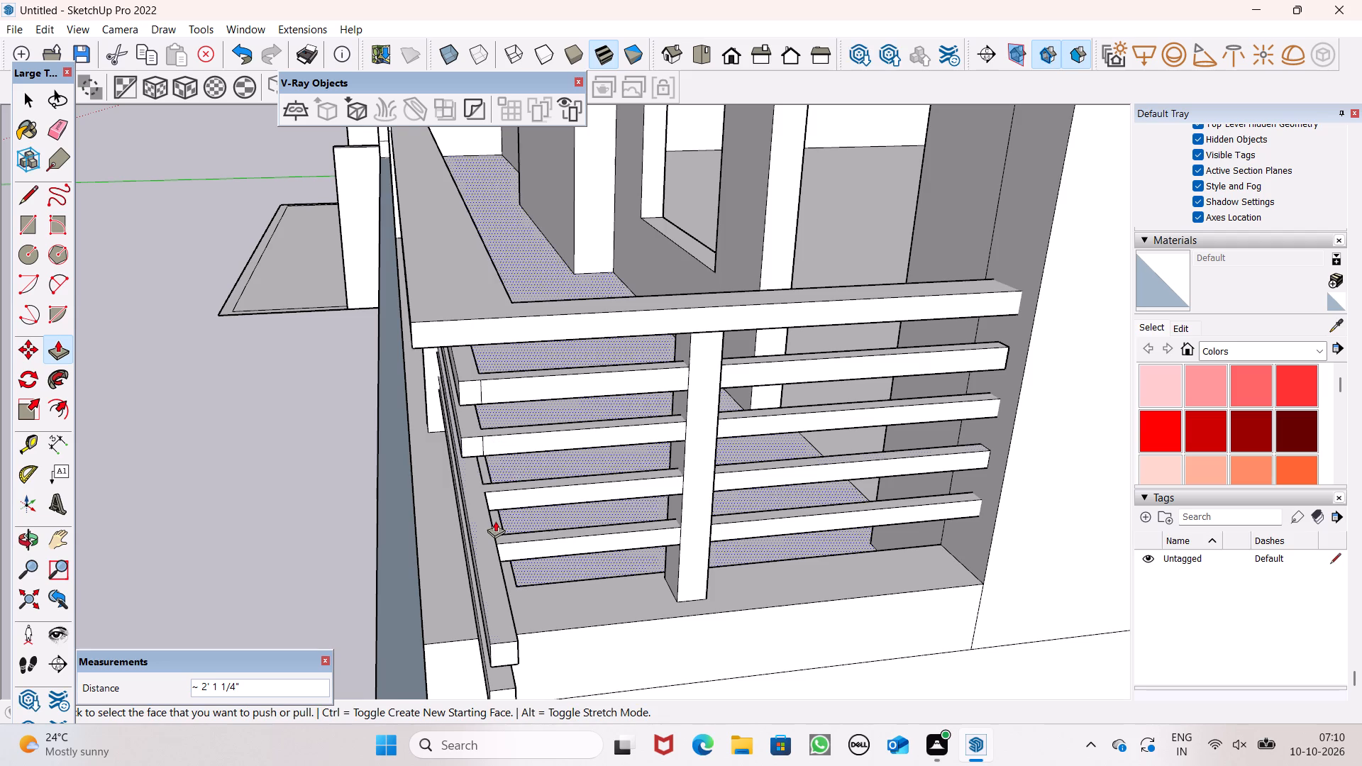
{"action": "left_click_drag", "start_coordinate": [502, 649], "coordinate": [514, 516]}
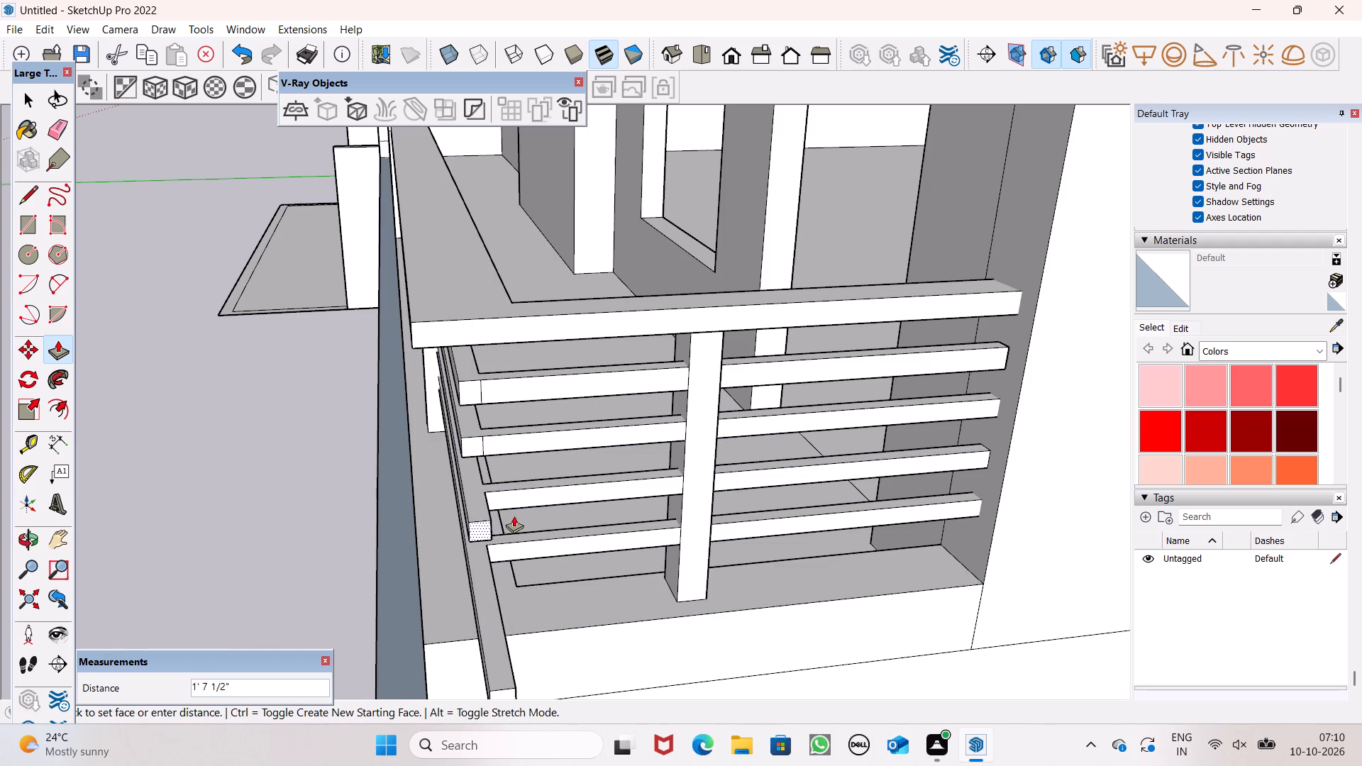
{"action": "left_click_drag", "start_coordinate": [514, 516], "coordinate": [520, 504]}
{"action": "scroll", "coordinate": [489, 501], "scroll_direction": "down", "scroll_amount": 3}
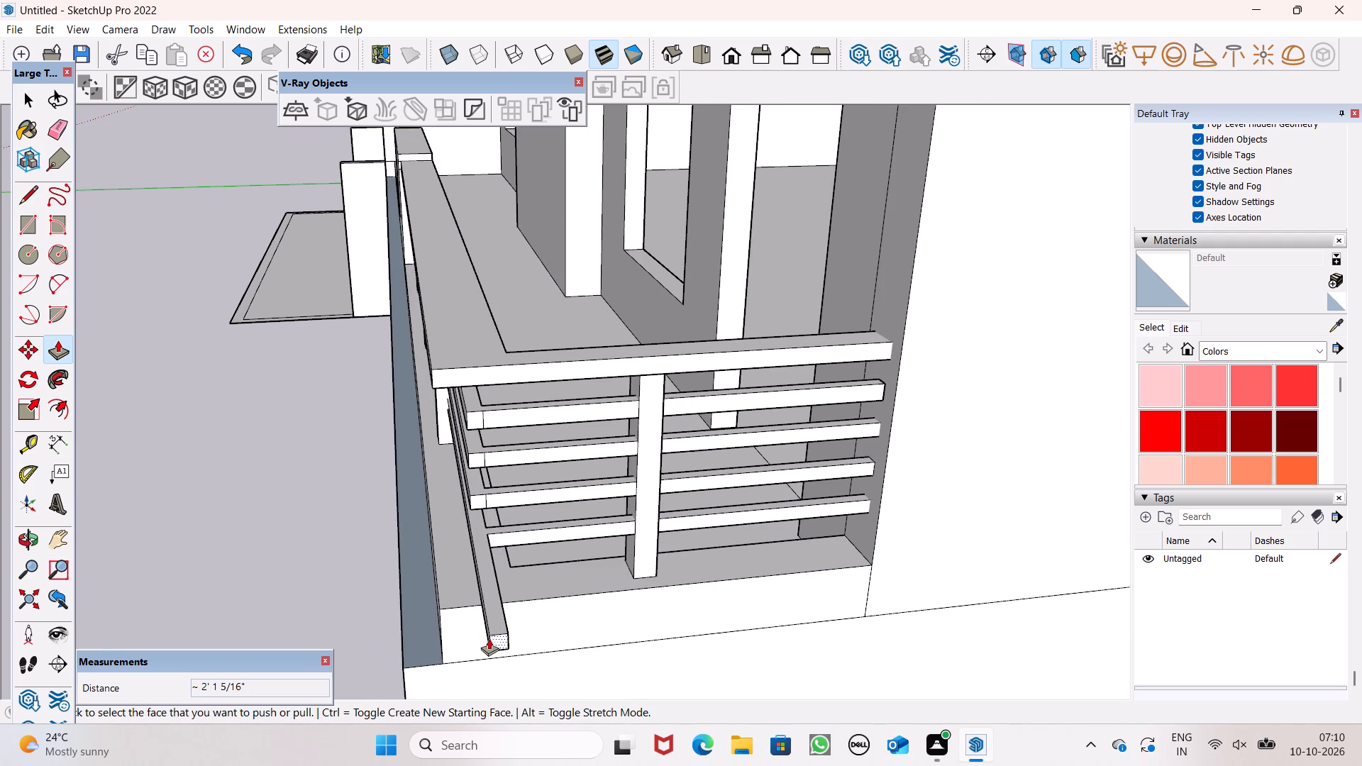
{"action": "left_click_drag", "start_coordinate": [494, 644], "coordinate": [497, 532]}
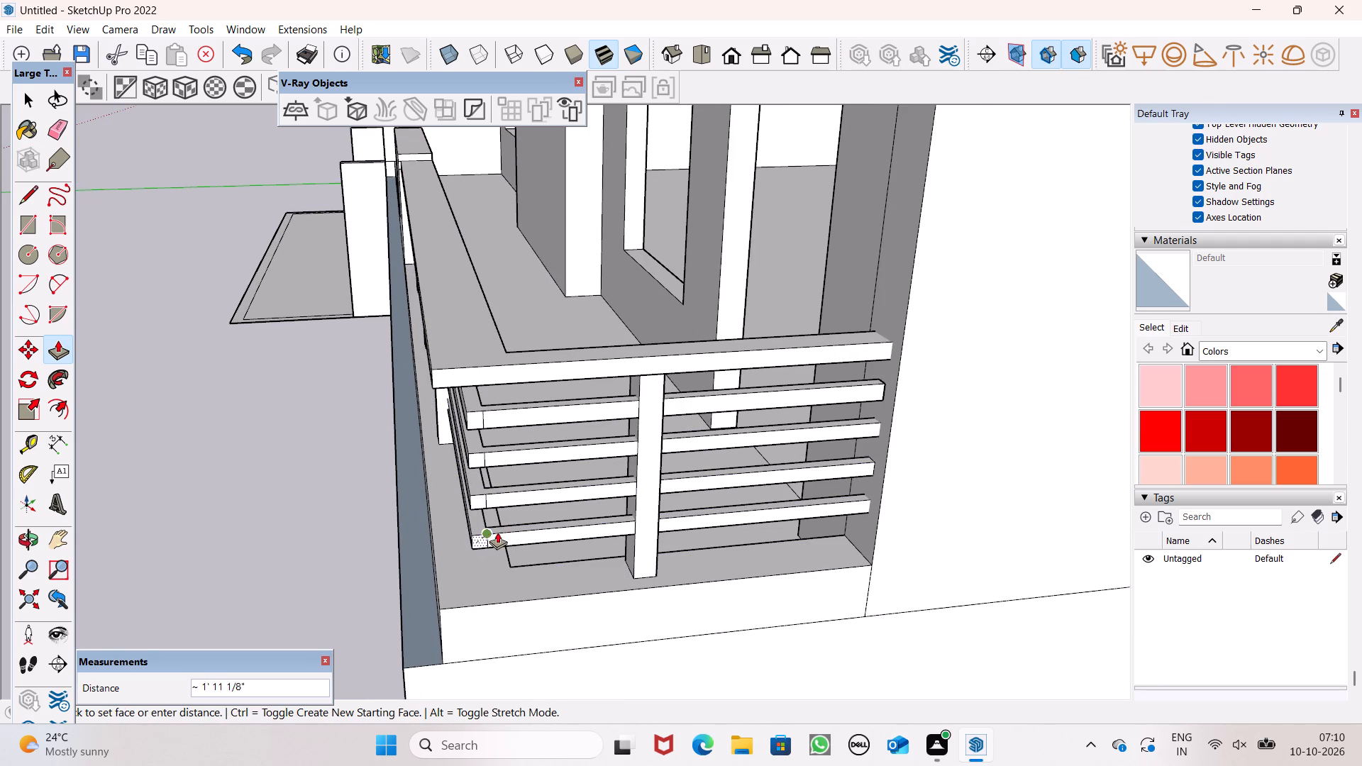
{"action": "left_click_drag", "start_coordinate": [497, 532], "coordinate": [506, 534]}
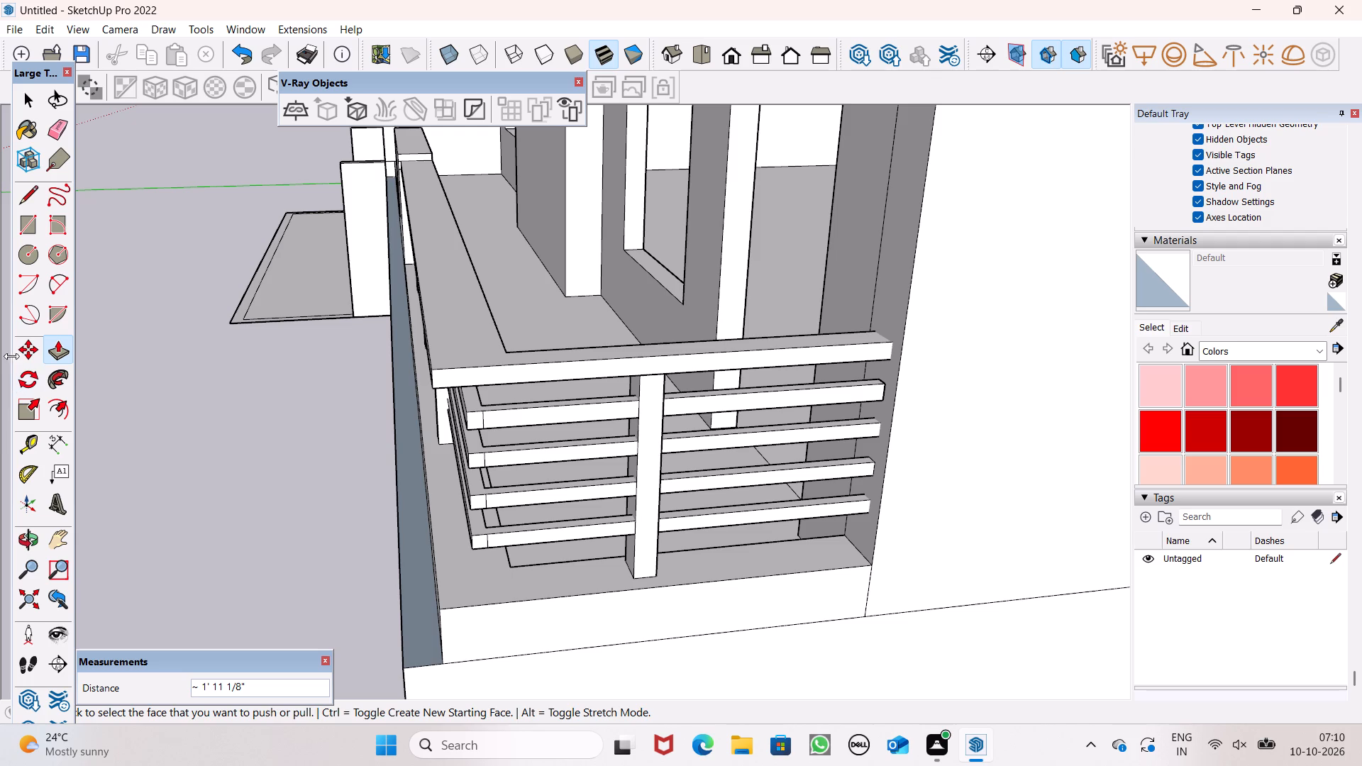
Erase the leftover vertical seam line near the corner on each of the four return rails' outer faces.
{"action": "left_click", "coordinate": [72, 122]}
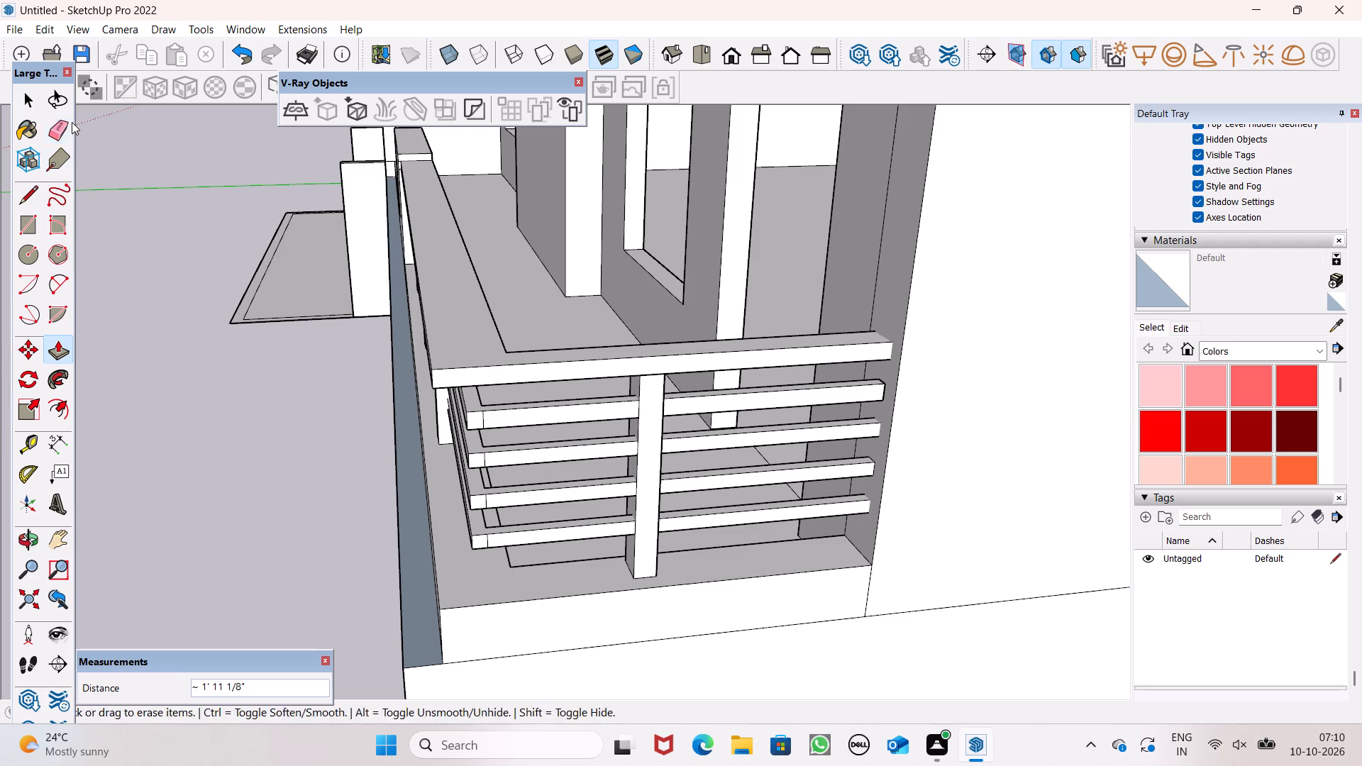
{"action": "scroll", "coordinate": [489, 442], "scroll_direction": "up", "scroll_amount": 6}
{"action": "left_click", "coordinate": [477, 365]}
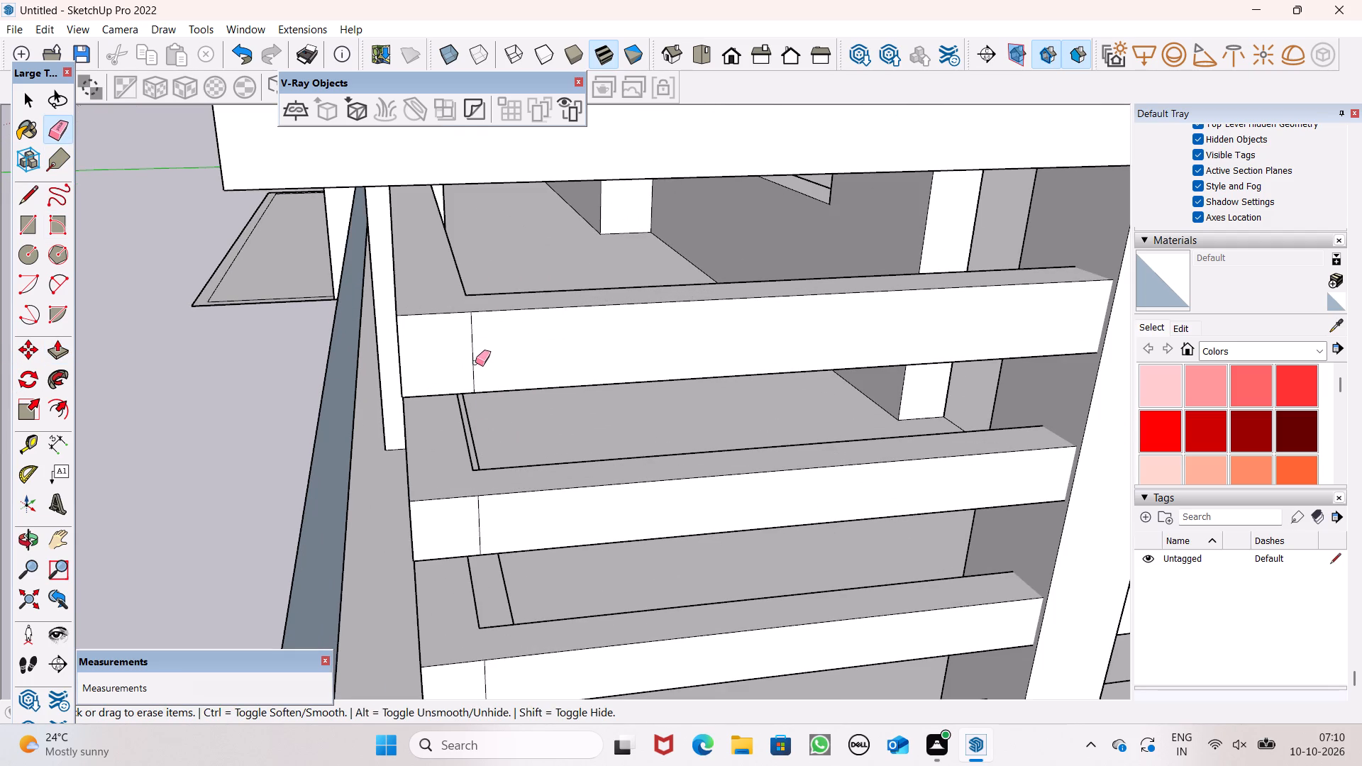
{"action": "left_click", "coordinate": [471, 361]}
{"action": "left_click_drag", "start_coordinate": [465, 354], "coordinate": [486, 356]}
{"action": "left_click_drag", "start_coordinate": [493, 522], "coordinate": [468, 506]}
{"action": "scroll", "coordinate": [576, 389], "scroll_direction": "down", "scroll_amount": 6}
{"action": "scroll", "coordinate": [561, 537], "scroll_direction": "up", "scroll_amount": 6}
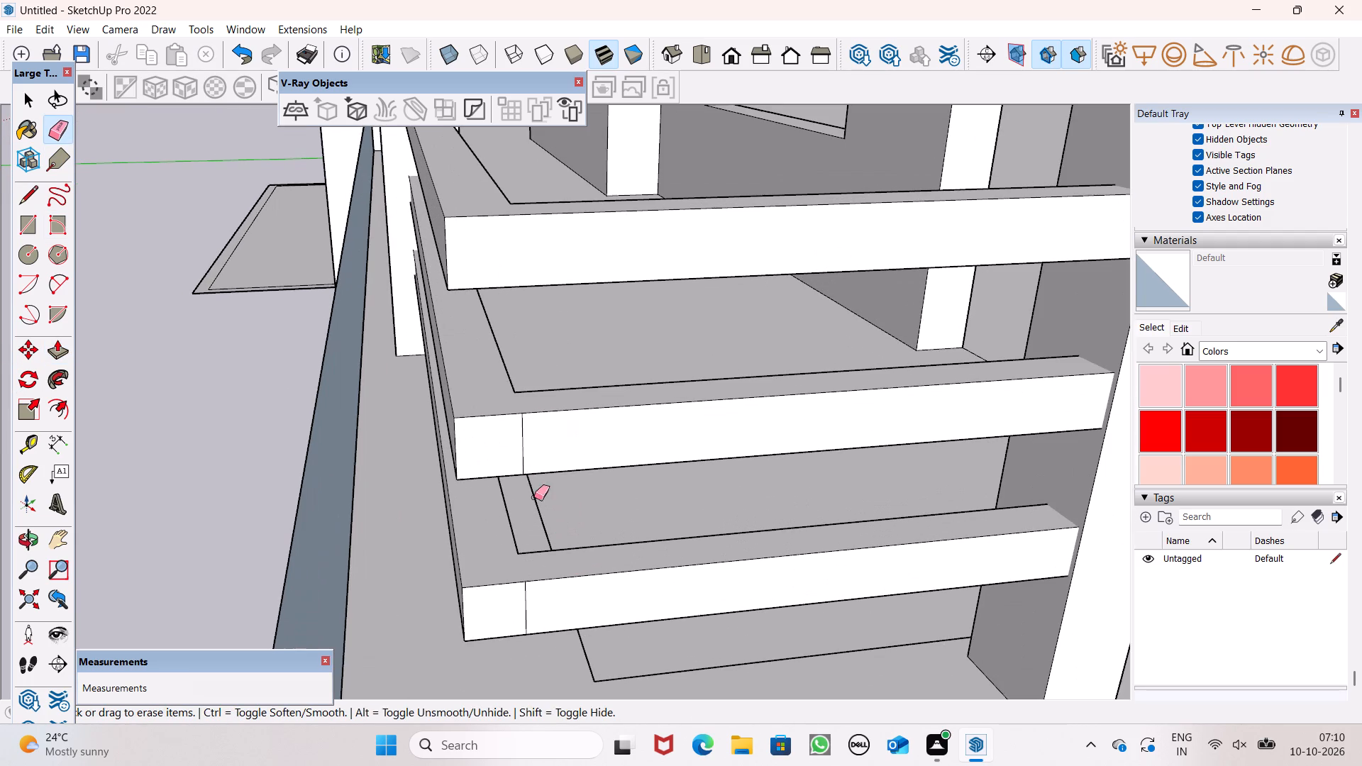
{"action": "left_click_drag", "start_coordinate": [529, 445], "coordinate": [518, 443]}
{"action": "left_click_drag", "start_coordinate": [515, 608], "coordinate": [535, 599]}
Examine the railing corner from outside and the balcony railings along the whole front of the house.
{"action": "scroll", "coordinate": [522, 507], "scroll_direction": "down", "scroll_amount": 10}
{"action": "middle_click_drag", "start_coordinate": [589, 572], "coordinate": [887, 497]}
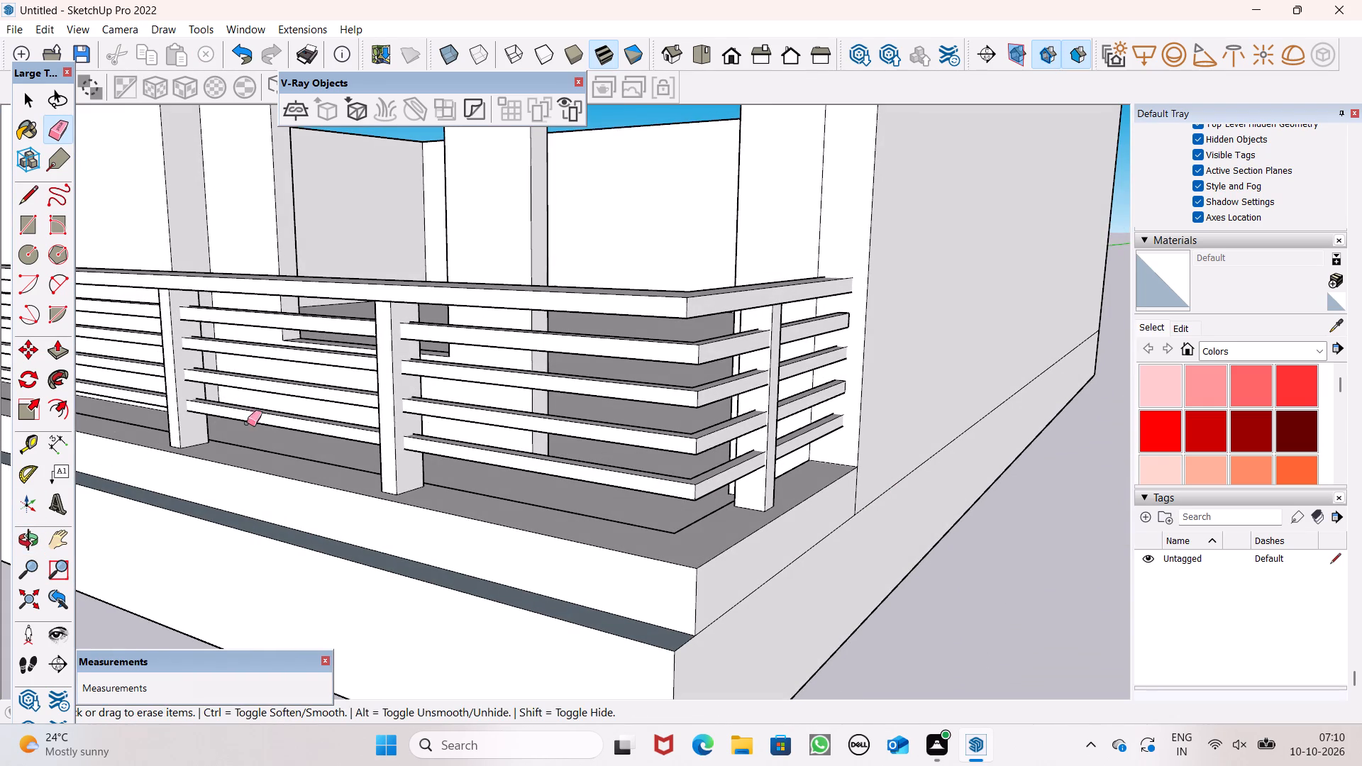
{"action": "scroll", "coordinate": [569, 404], "scroll_direction": "down", "scroll_amount": 1}
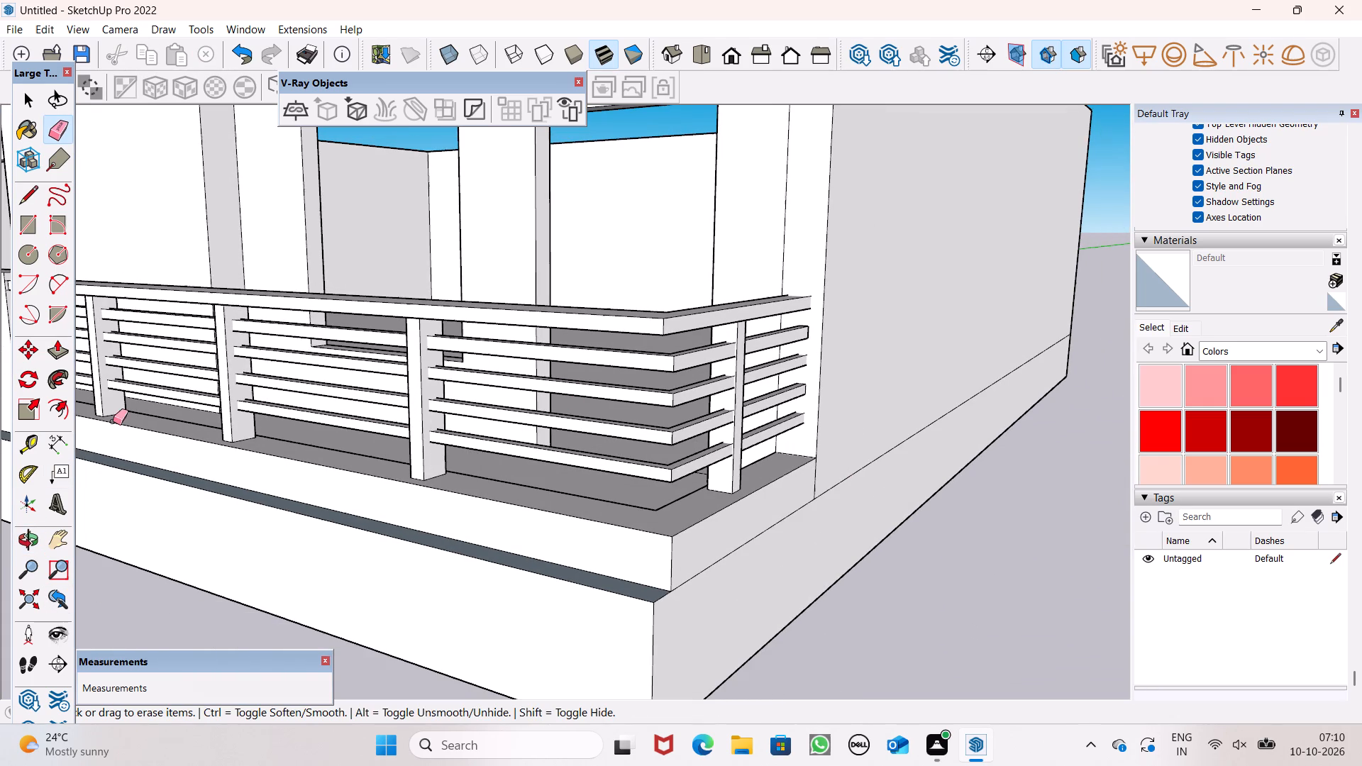
{"action": "scroll", "coordinate": [311, 336], "scroll_direction": "down", "scroll_amount": 9}
{"action": "middle_click_drag", "start_coordinate": [409, 453], "coordinate": [562, 488]}
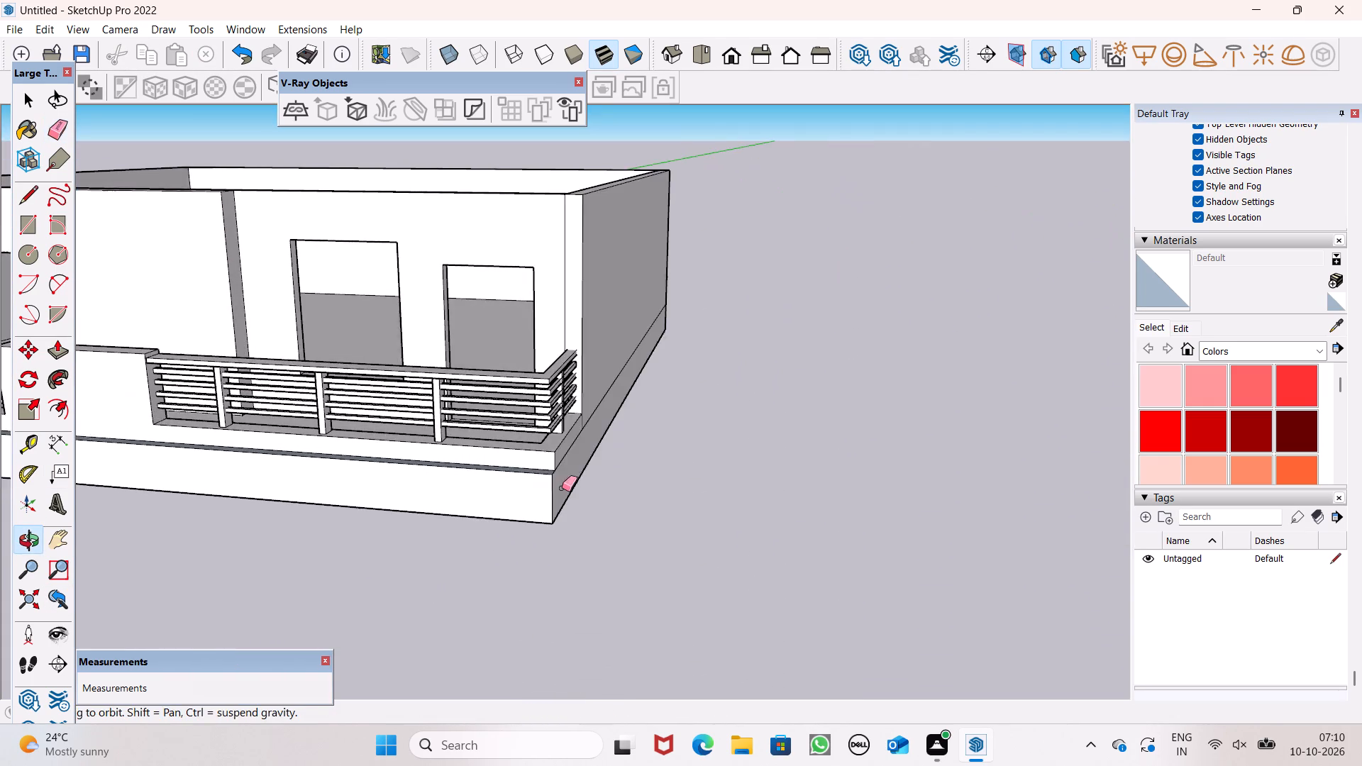
{"action": "middle_click_drag", "start_coordinate": [562, 488], "coordinate": [560, 488]}
{"action": "scroll", "coordinate": [728, 493], "scroll_direction": "down", "scroll_amount": 5}
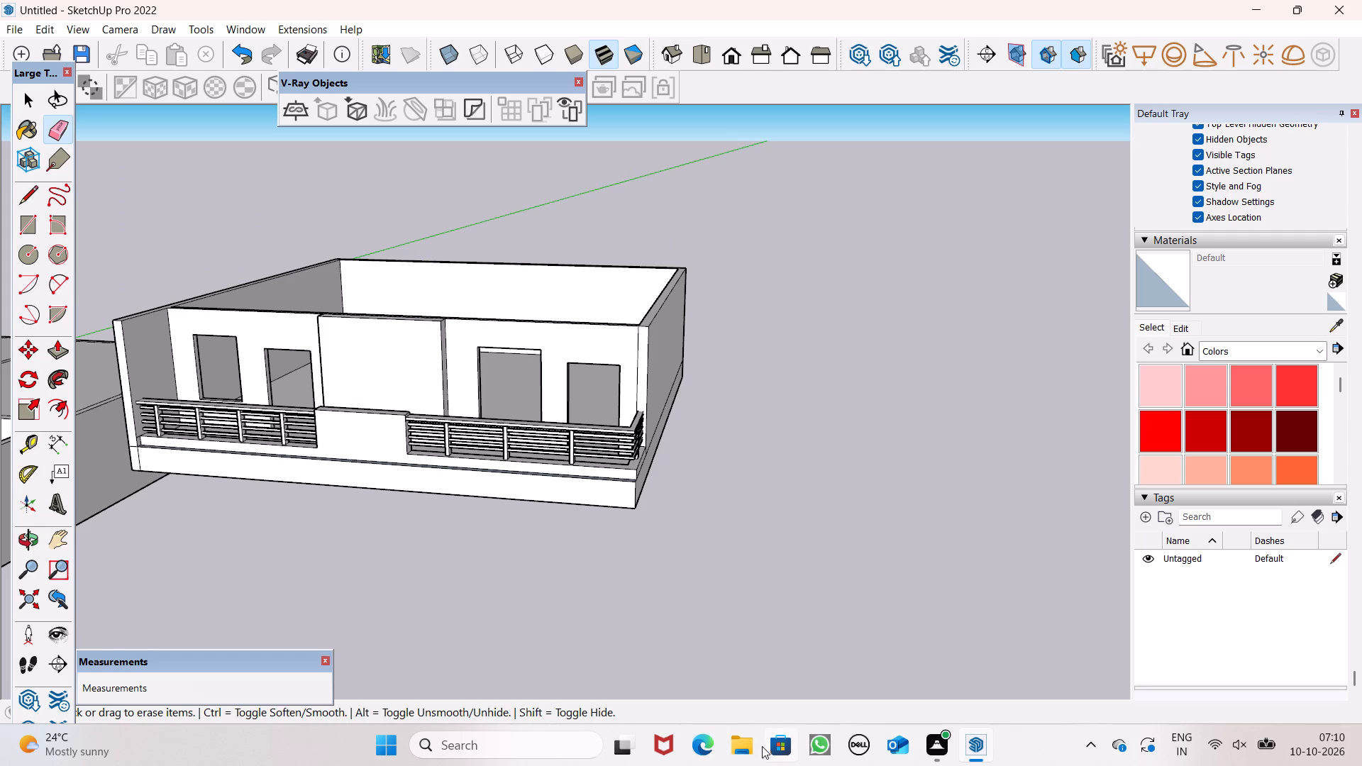
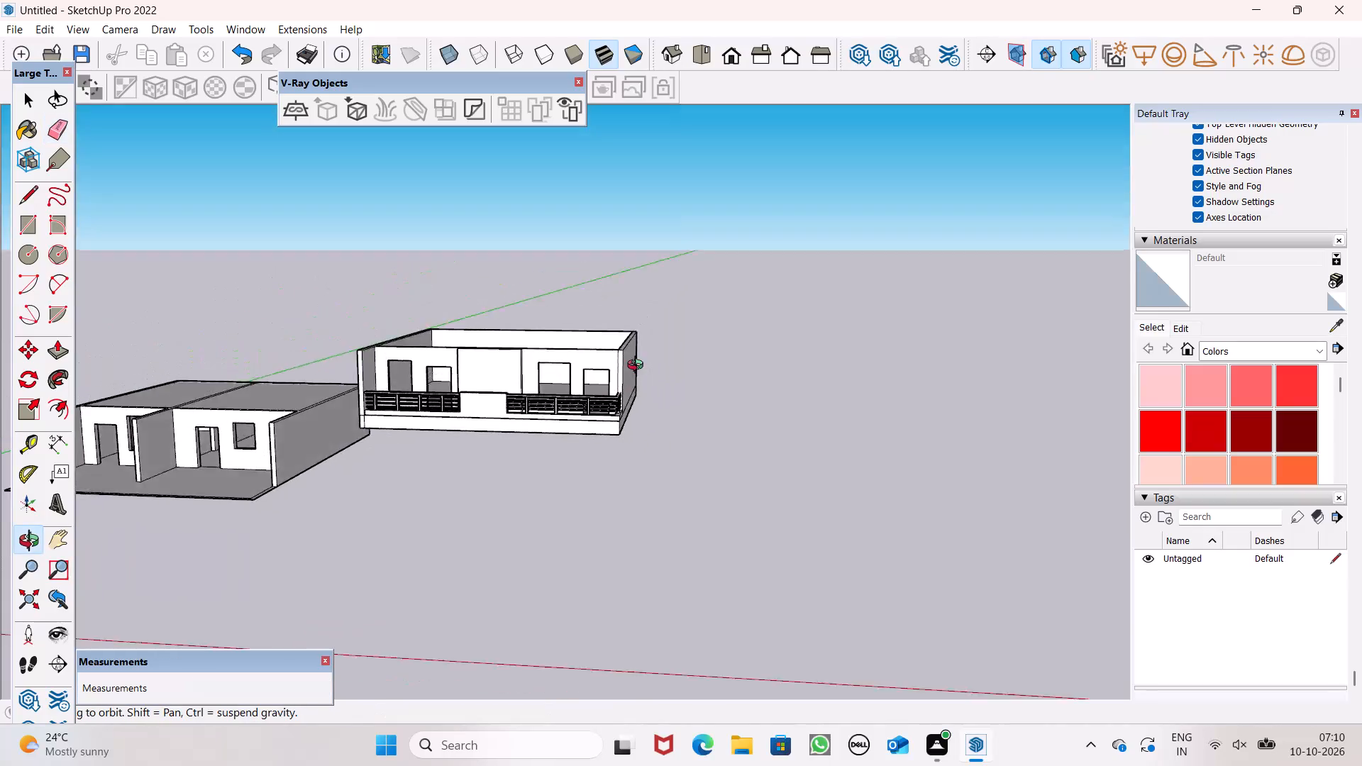
Erase the leftover seam lines on the outer end of the balcony's front base, beside the projecting side wall.
{"action": "scroll", "coordinate": [416, 439], "scroll_direction": "up", "scroll_amount": 7}
{"action": "middle_click_drag", "start_coordinate": [524, 449], "coordinate": [480, 677]}
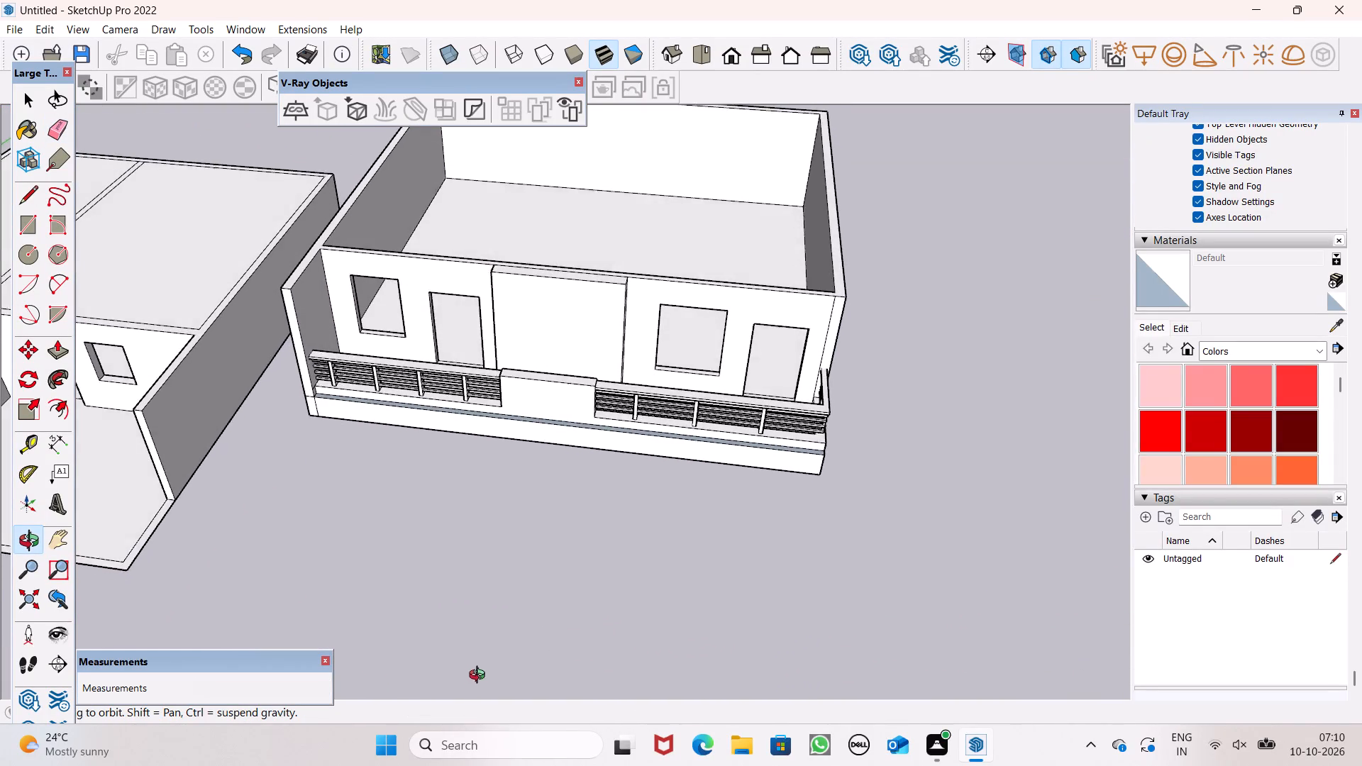
{"action": "middle_click_drag", "start_coordinate": [480, 677], "coordinate": [514, 640]}
{"action": "right_click_drag", "start_coordinate": [525, 449], "coordinate": [543, 460]}
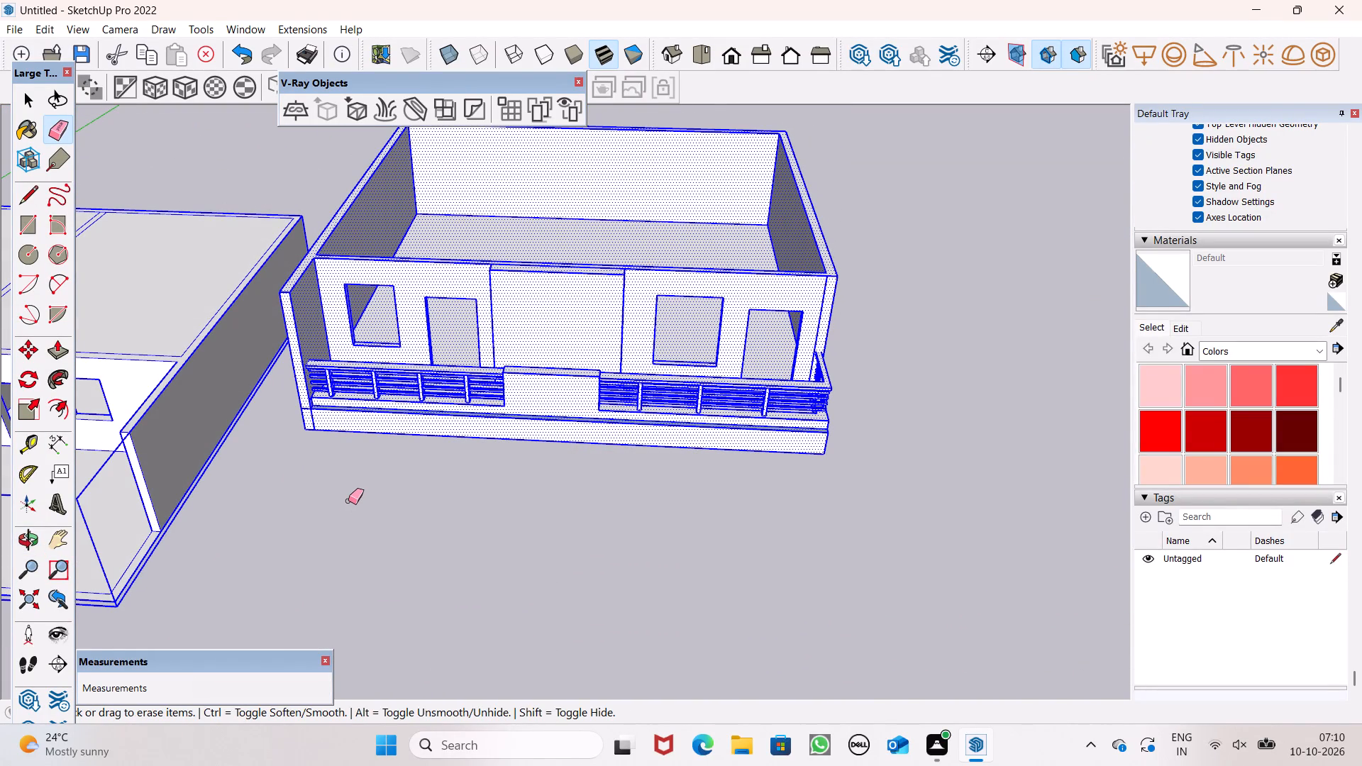
{"action": "left_click", "coordinate": [348, 501]}
{"action": "key", "text": "space"}
{"action": "left_click", "coordinate": [353, 486]}
{"action": "left_click", "coordinate": [384, 445]}
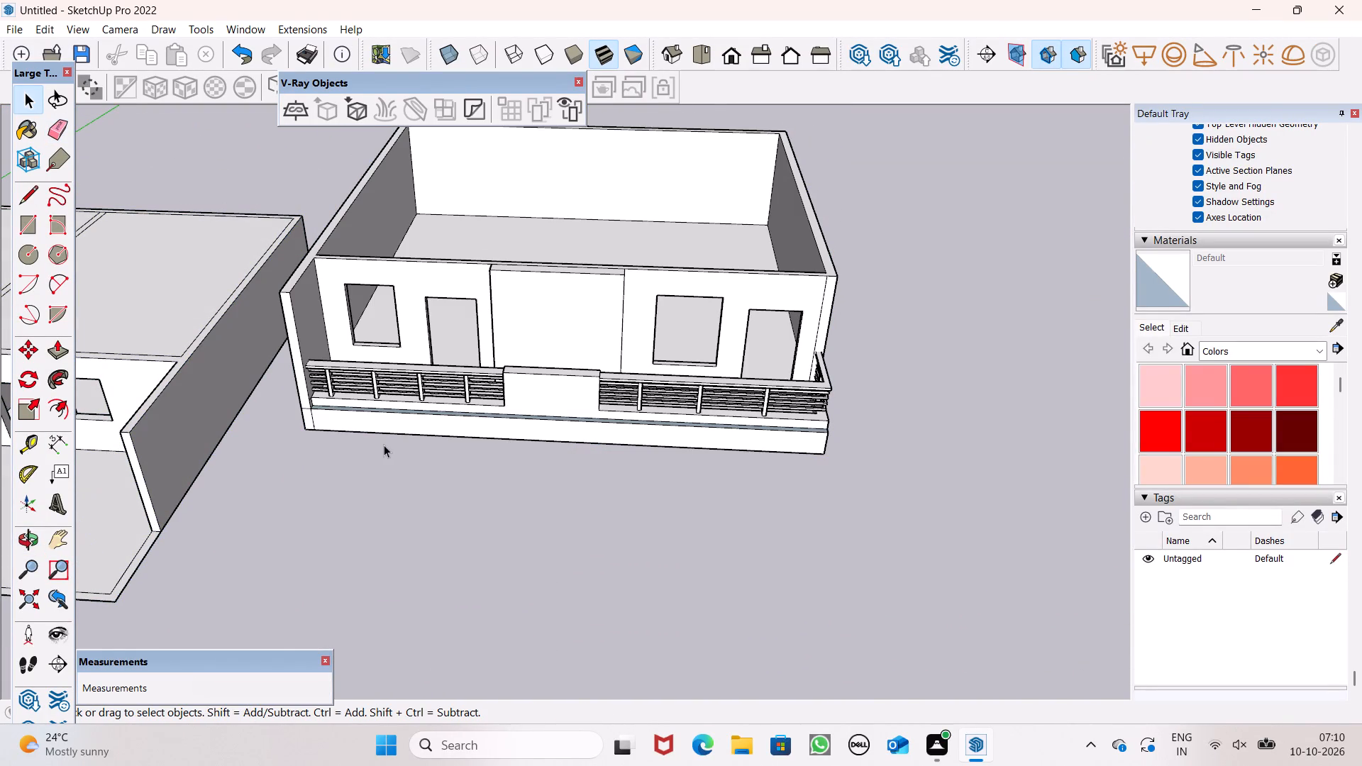
{"action": "scroll", "coordinate": [320, 407], "scroll_direction": "up", "scroll_amount": 4}
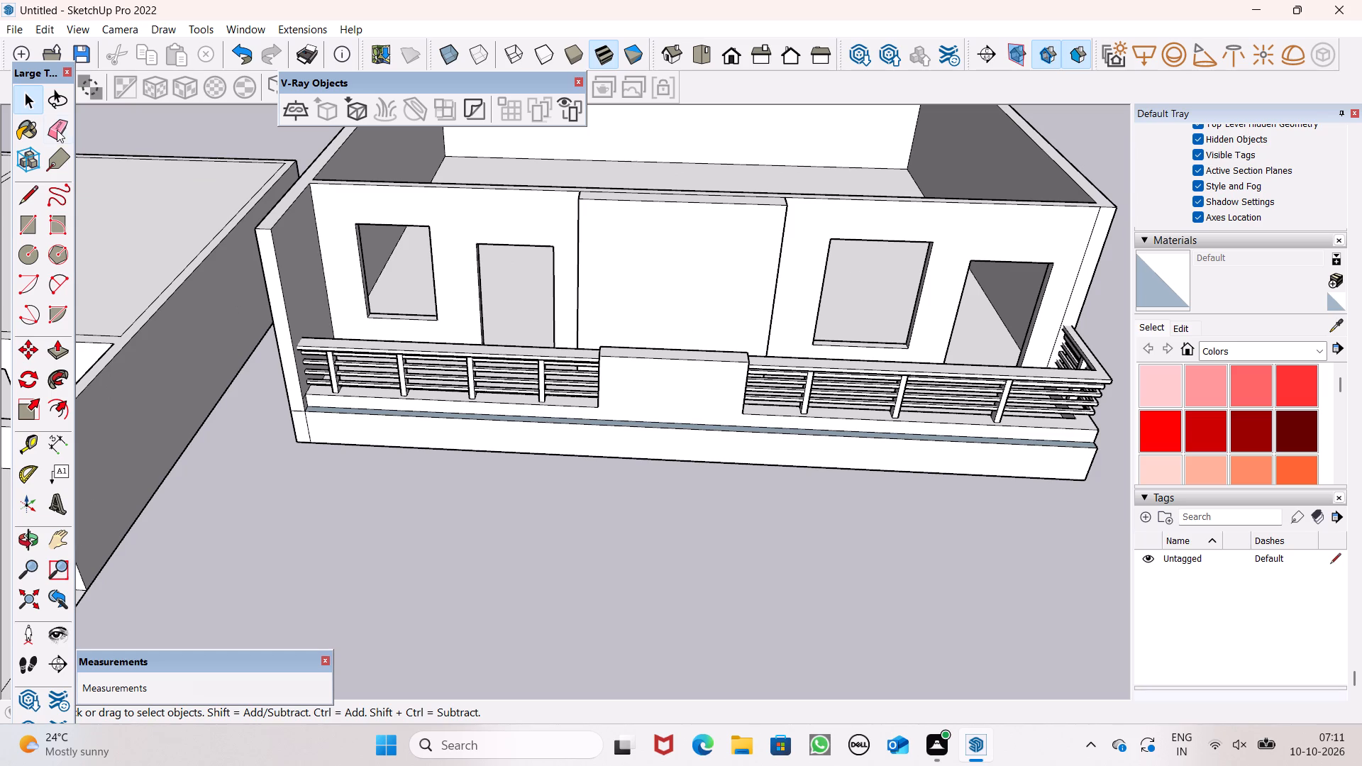
{"action": "left_click", "coordinate": [53, 131]}
{"action": "scroll", "coordinate": [250, 321], "scroll_direction": "up", "scroll_amount": 4}
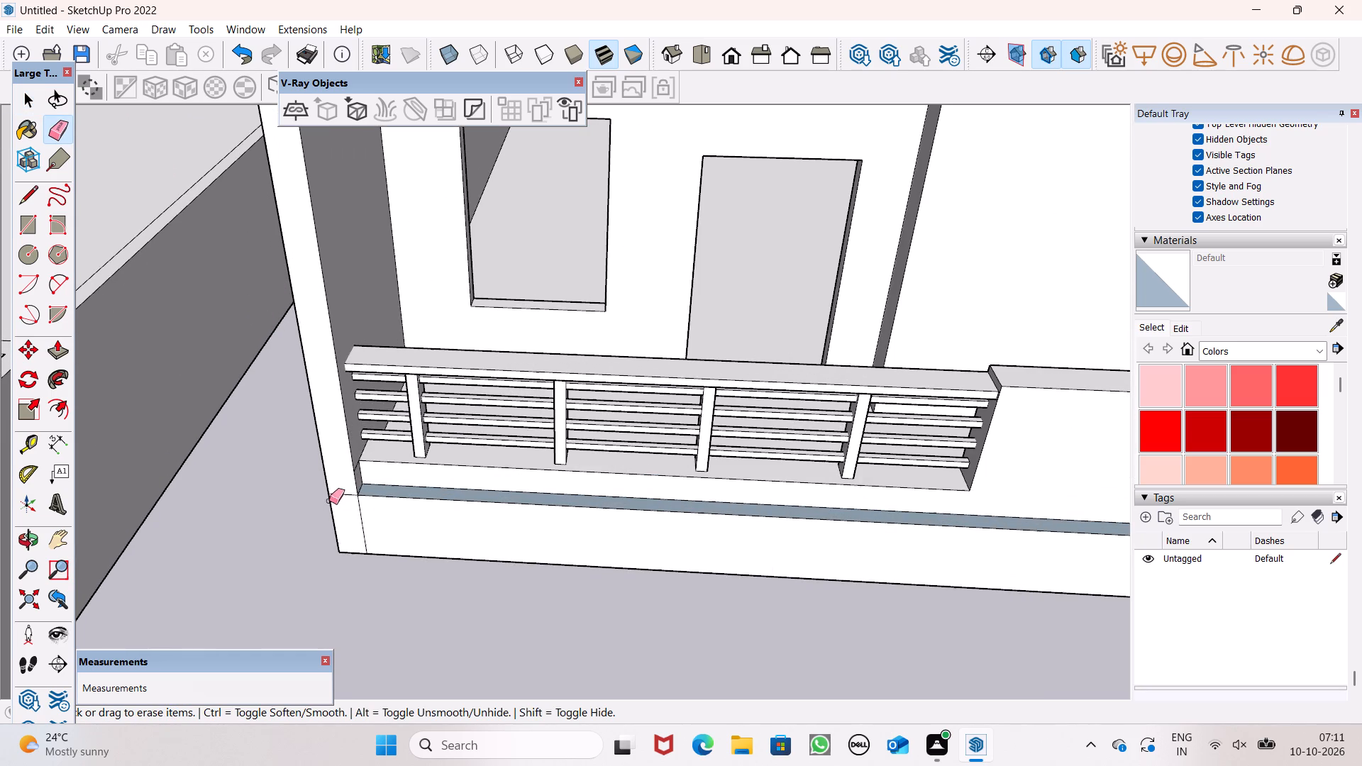
{"action": "left_click_drag", "start_coordinate": [343, 490], "coordinate": [362, 518]}
{"action": "left_click_drag", "start_coordinate": [369, 539], "coordinate": [341, 526]}
{"action": "key", "text": "space"}
{"action": "key", "text": "space"}
Draw an upright 4' by 7' rectangle for a door in the open space in front of the house.
{"action": "scroll", "coordinate": [302, 327], "scroll_direction": "down", "scroll_amount": 11}
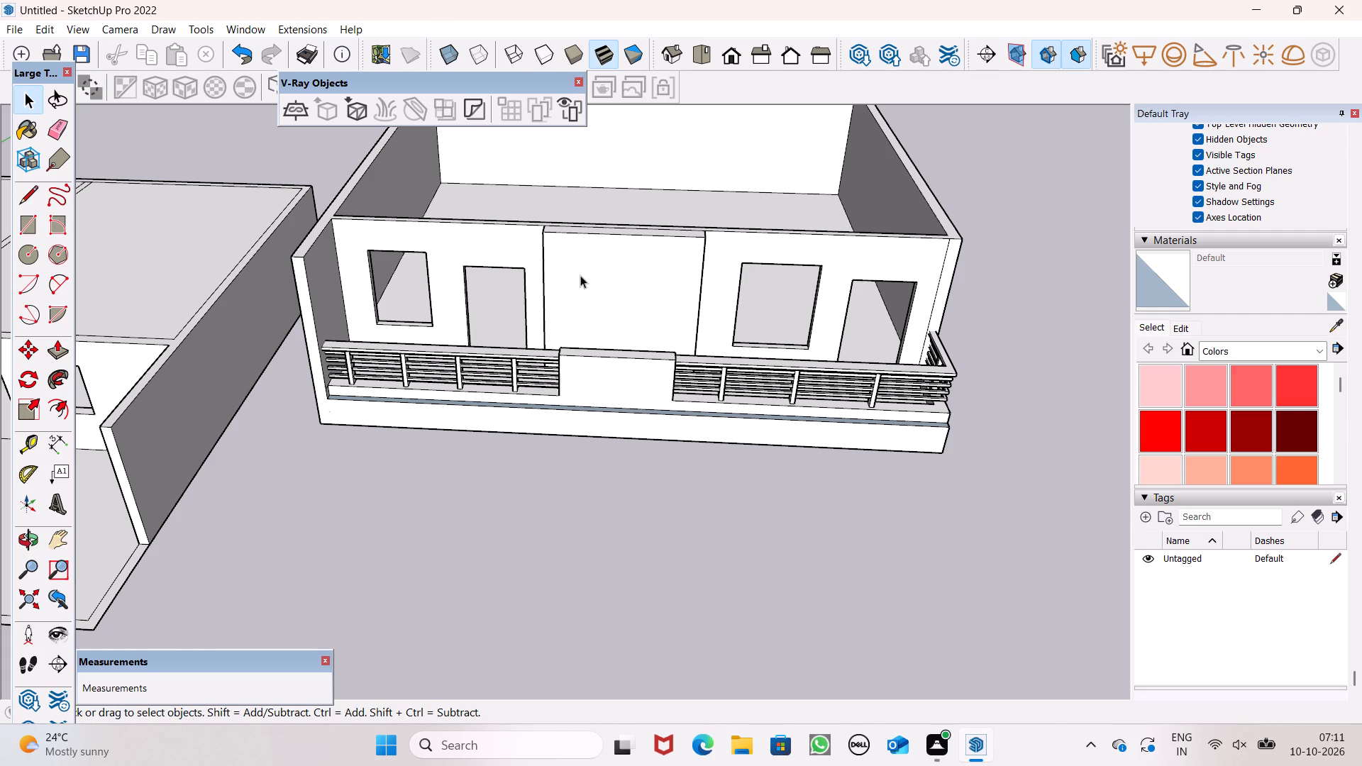
{"action": "middle_click_drag", "start_coordinate": [932, 330], "coordinate": [921, 316]}
{"action": "scroll", "coordinate": [720, 267], "scroll_direction": "down", "scroll_amount": 3}
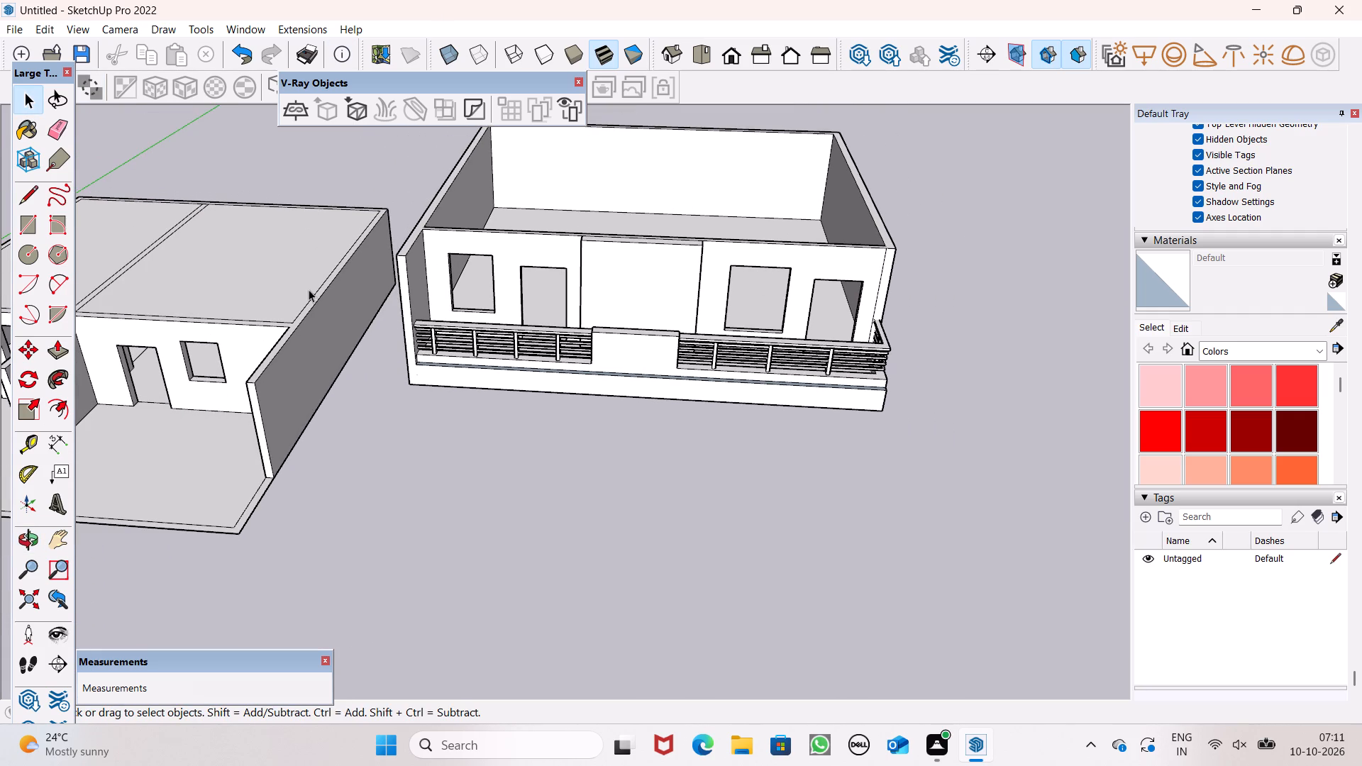
{"action": "left_click", "coordinate": [31, 231]}
{"action": "scroll", "coordinate": [532, 294], "scroll_direction": "down", "scroll_amount": 3}
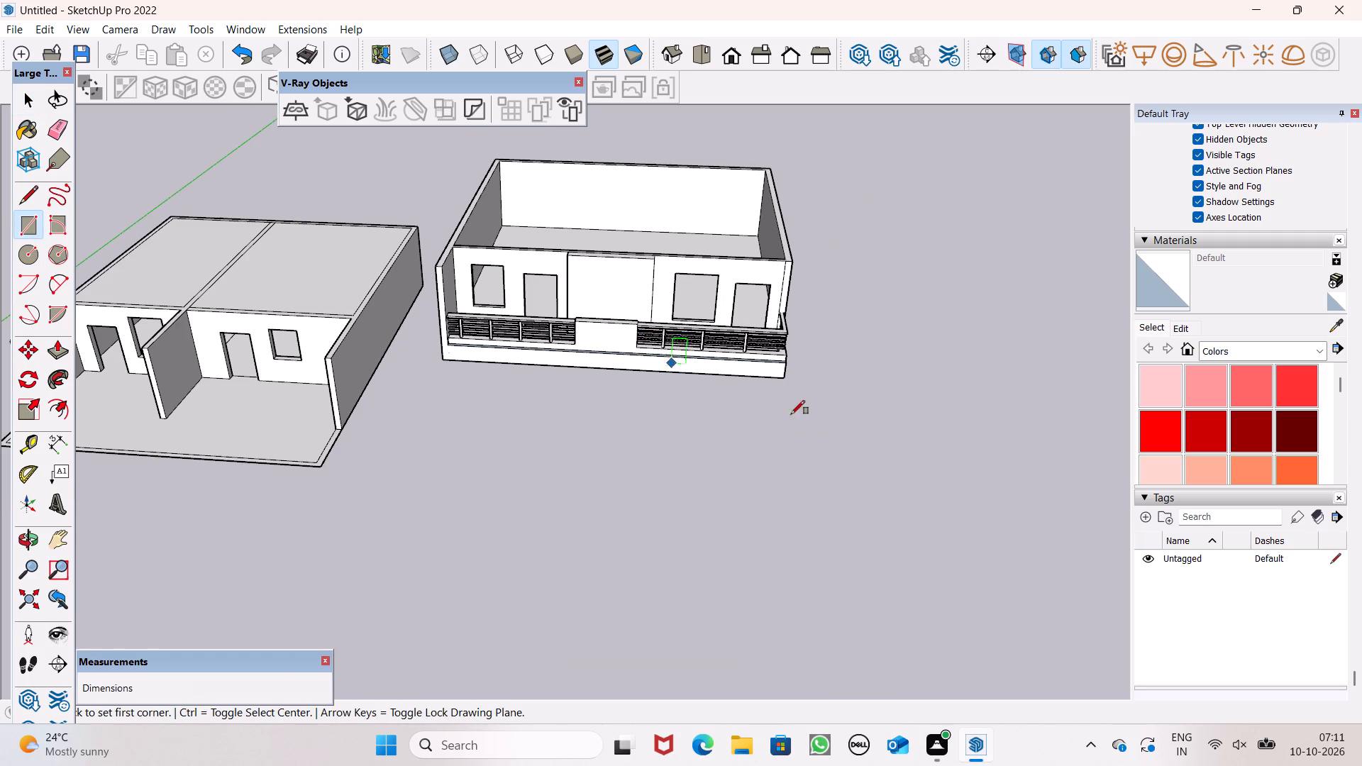
{"action": "middle_click_drag", "start_coordinate": [768, 469], "coordinate": [765, 306]}
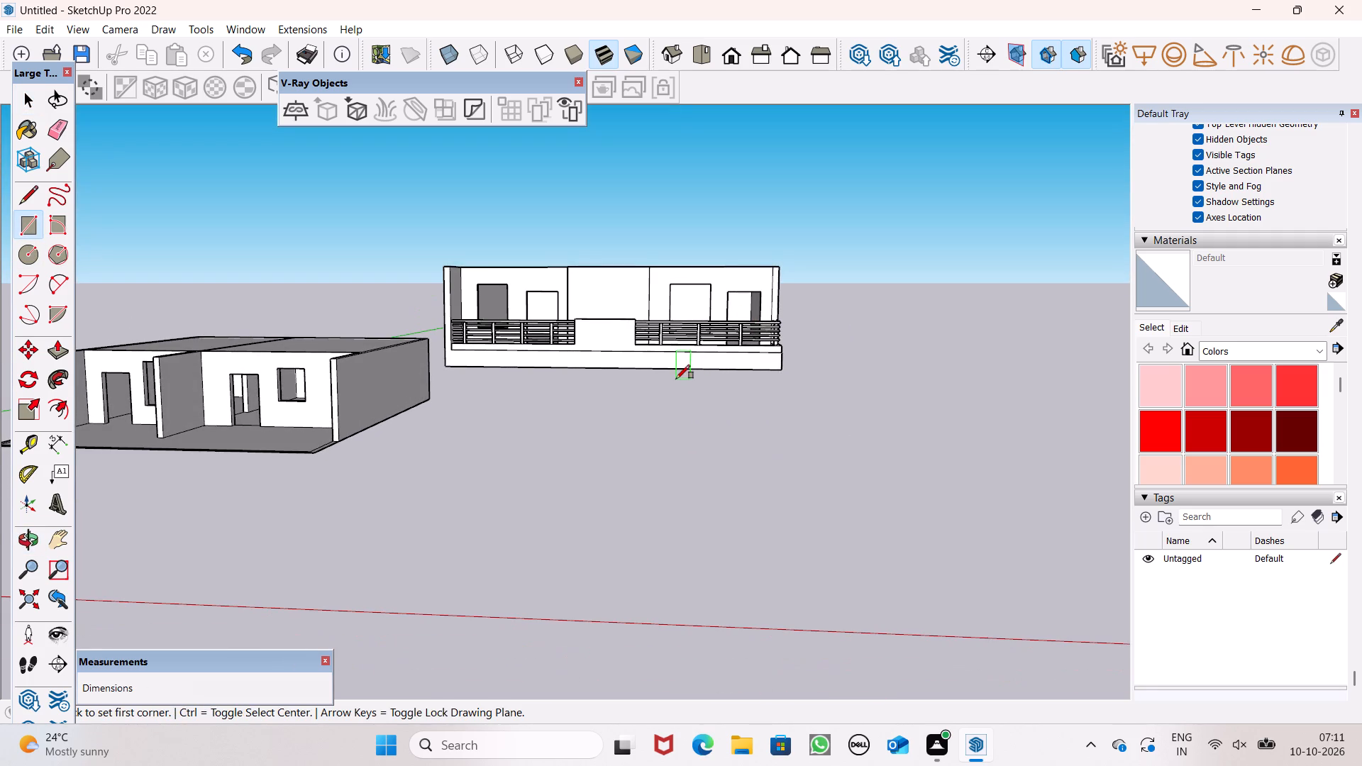
{"action": "left_click", "coordinate": [676, 385]}
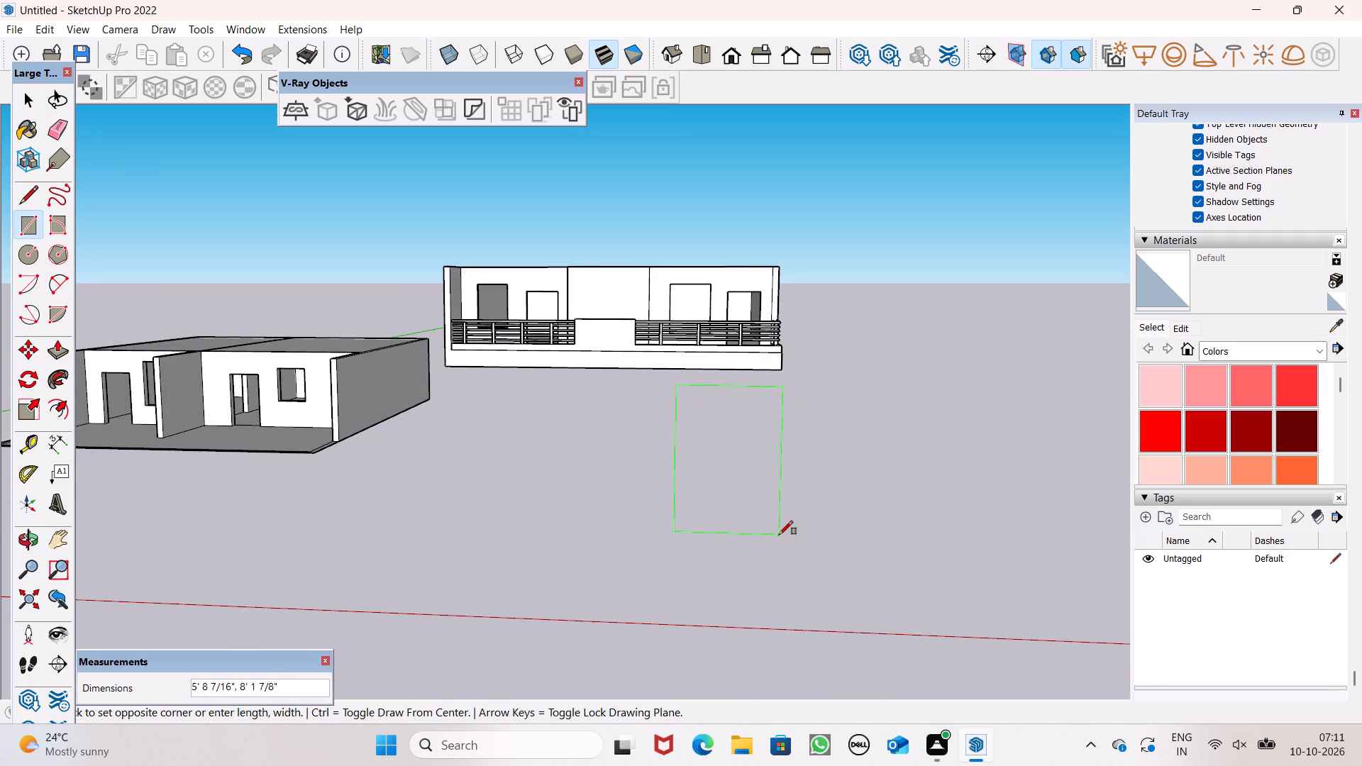
{"action": "type", "text": "4'"}
{"action": "type", "text": ",7'"}
{"action": "key", "text": "Return"}
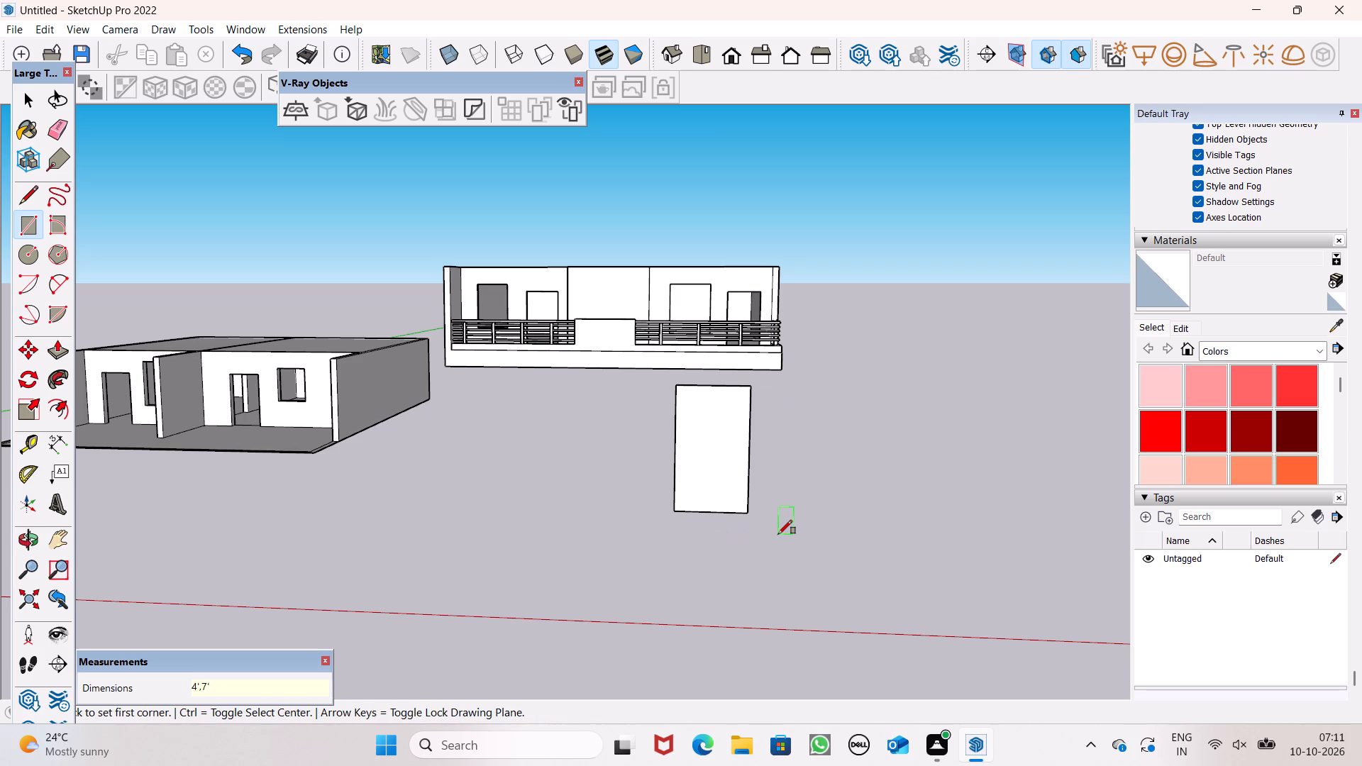
{"action": "key", "text": "space"}
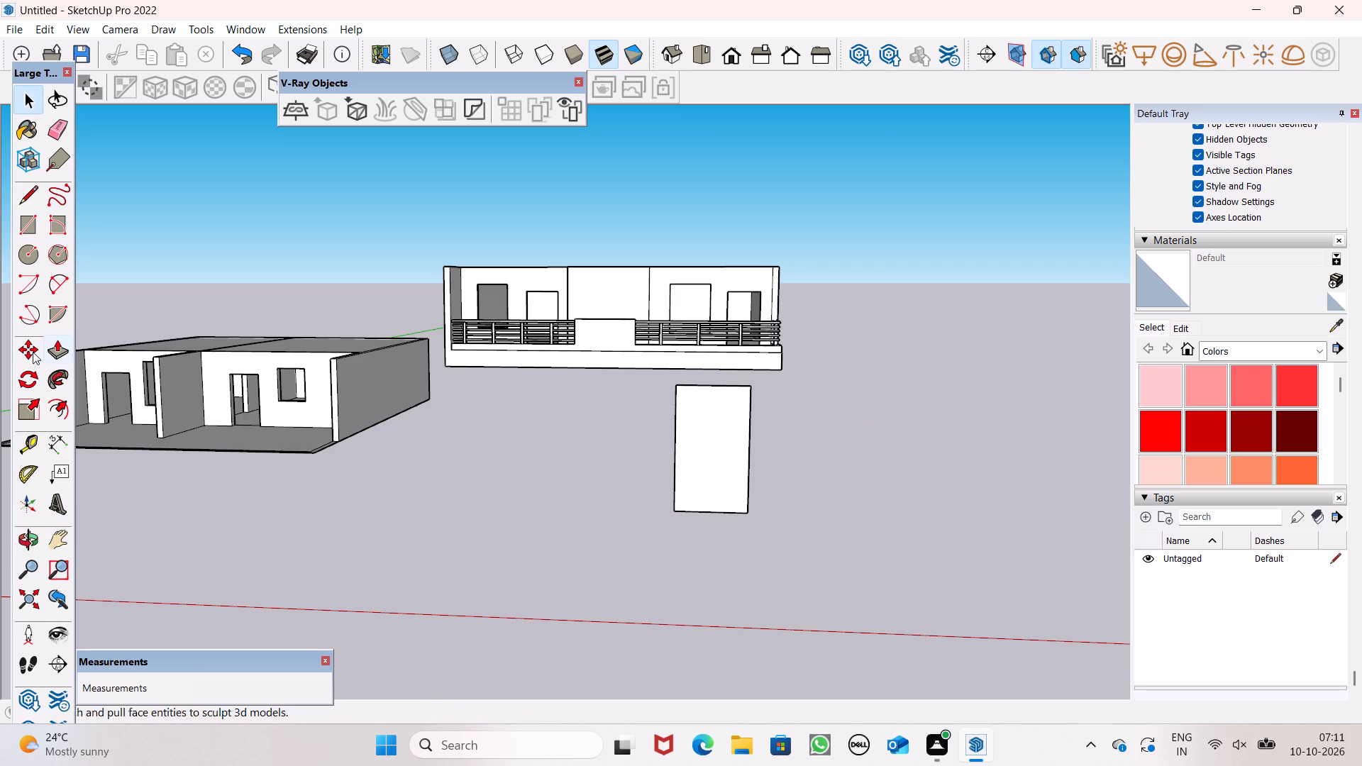
Offset the door rectangle's outline inward by about 4 1/4" to form the frame border.
{"action": "left_click", "coordinate": [65, 406]}
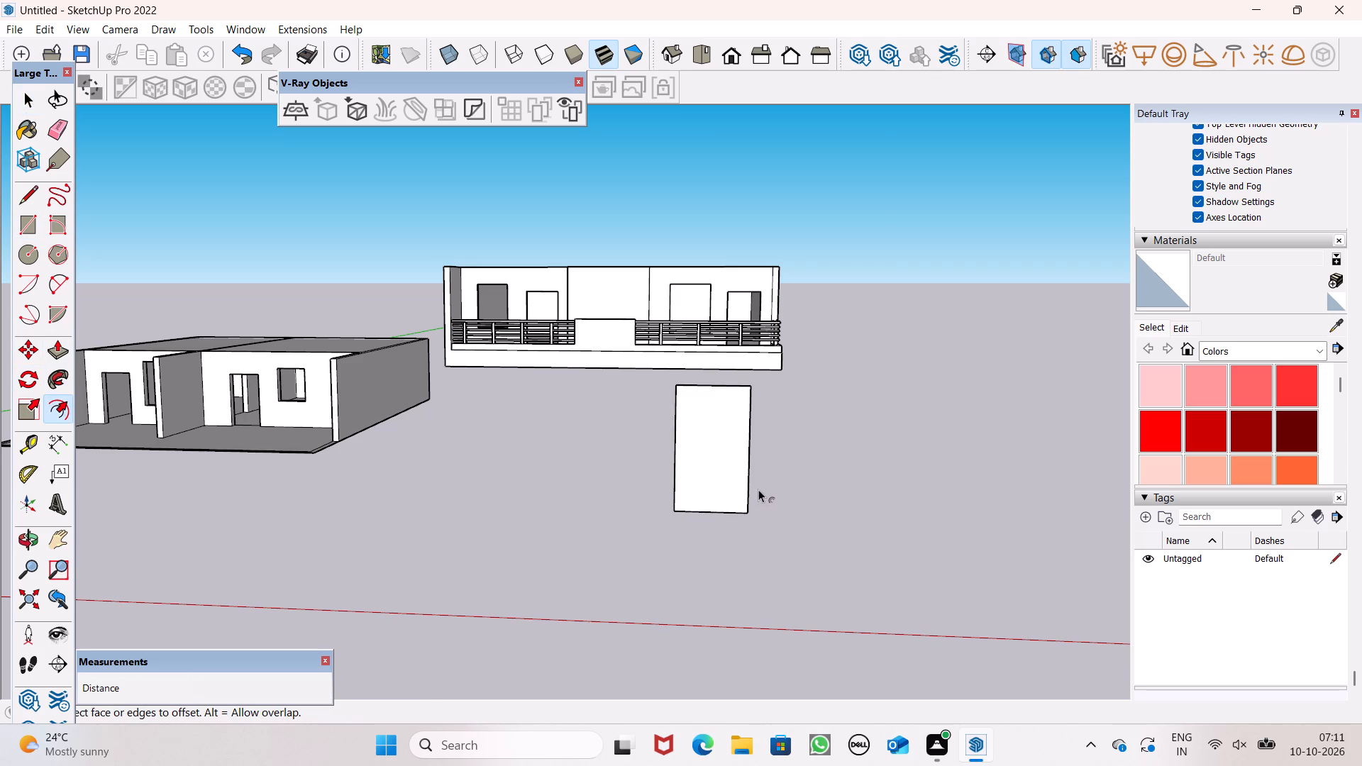
{"action": "scroll", "coordinate": [760, 452], "scroll_direction": "up", "scroll_amount": 4}
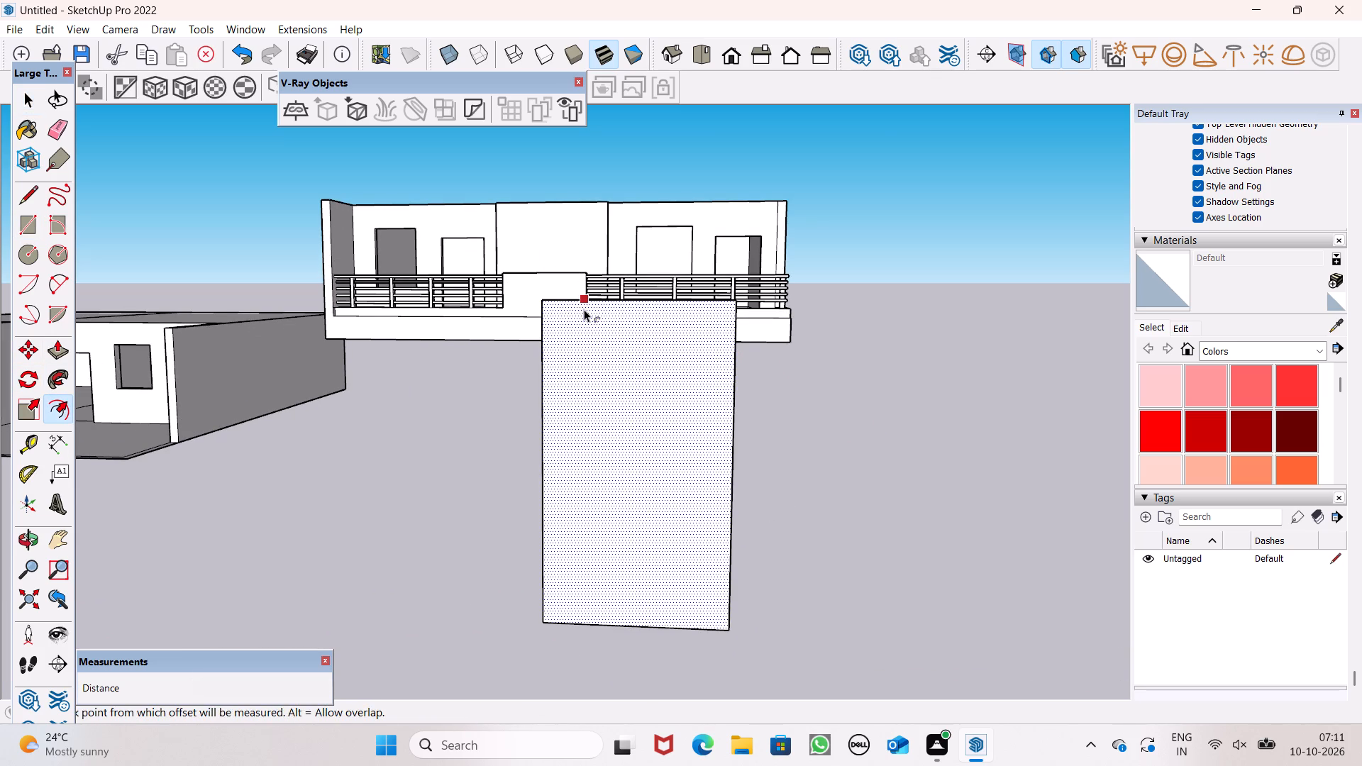
{"action": "left_click_drag", "start_coordinate": [585, 309], "coordinate": [585, 317]}
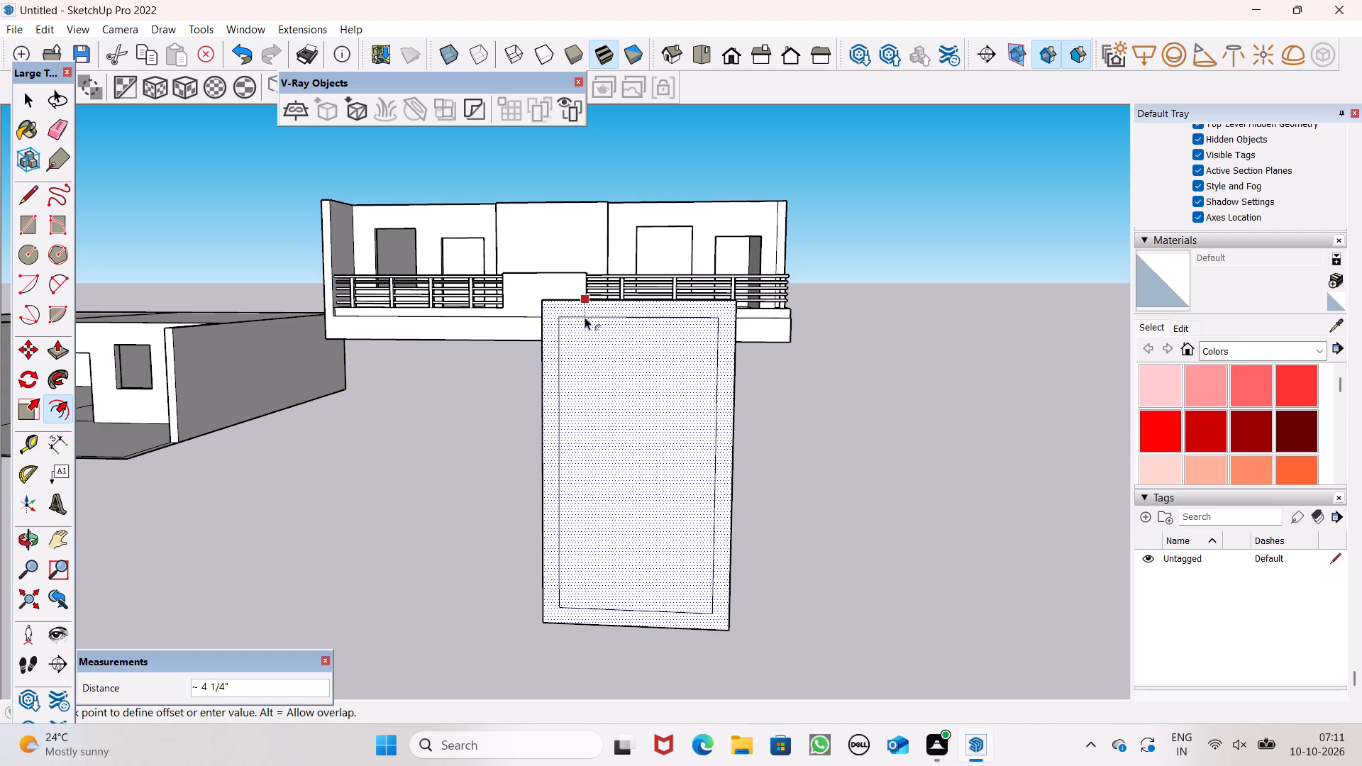
{"action": "left_click_drag", "start_coordinate": [585, 317], "coordinate": [586, 317]}
{"action": "scroll", "coordinate": [589, 331], "scroll_direction": "down", "scroll_amount": 2}
{"action": "key", "text": "space"}
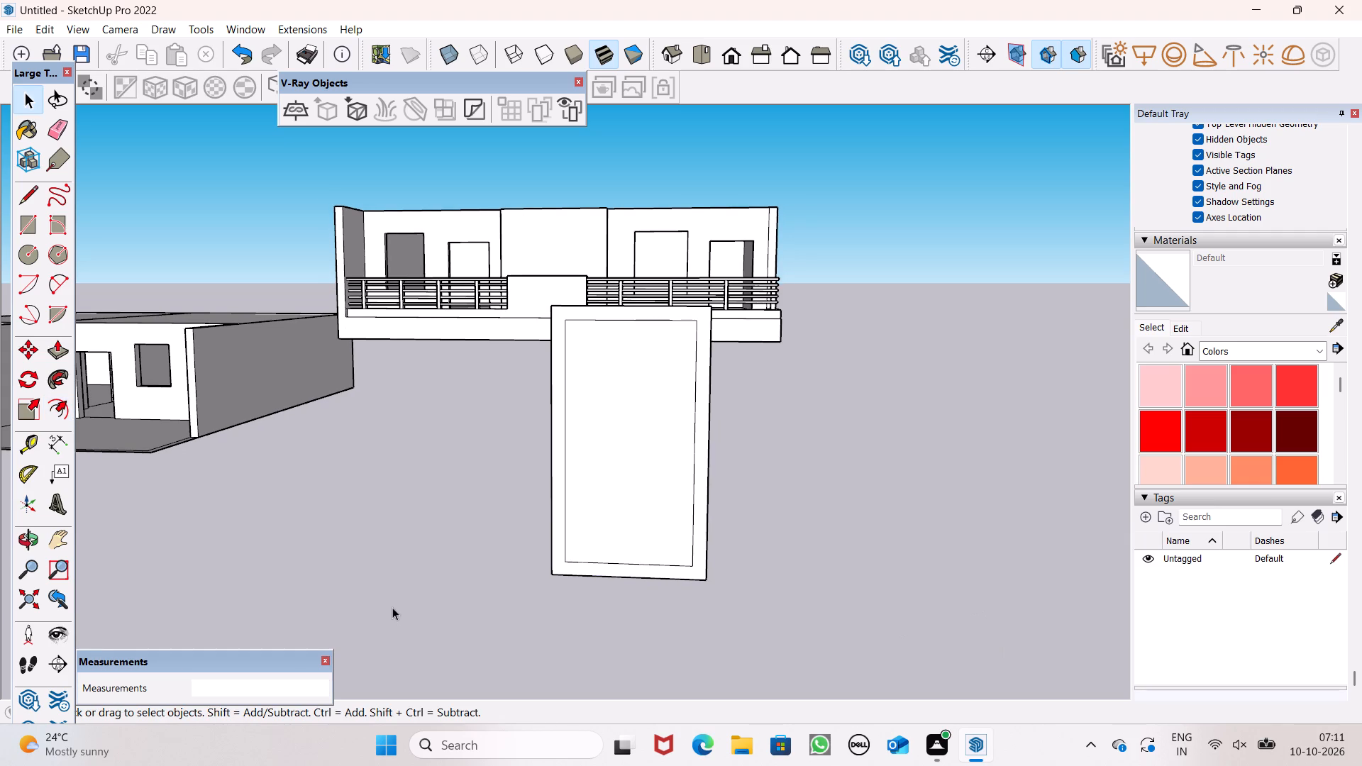
{"action": "left_click", "coordinate": [67, 355]}
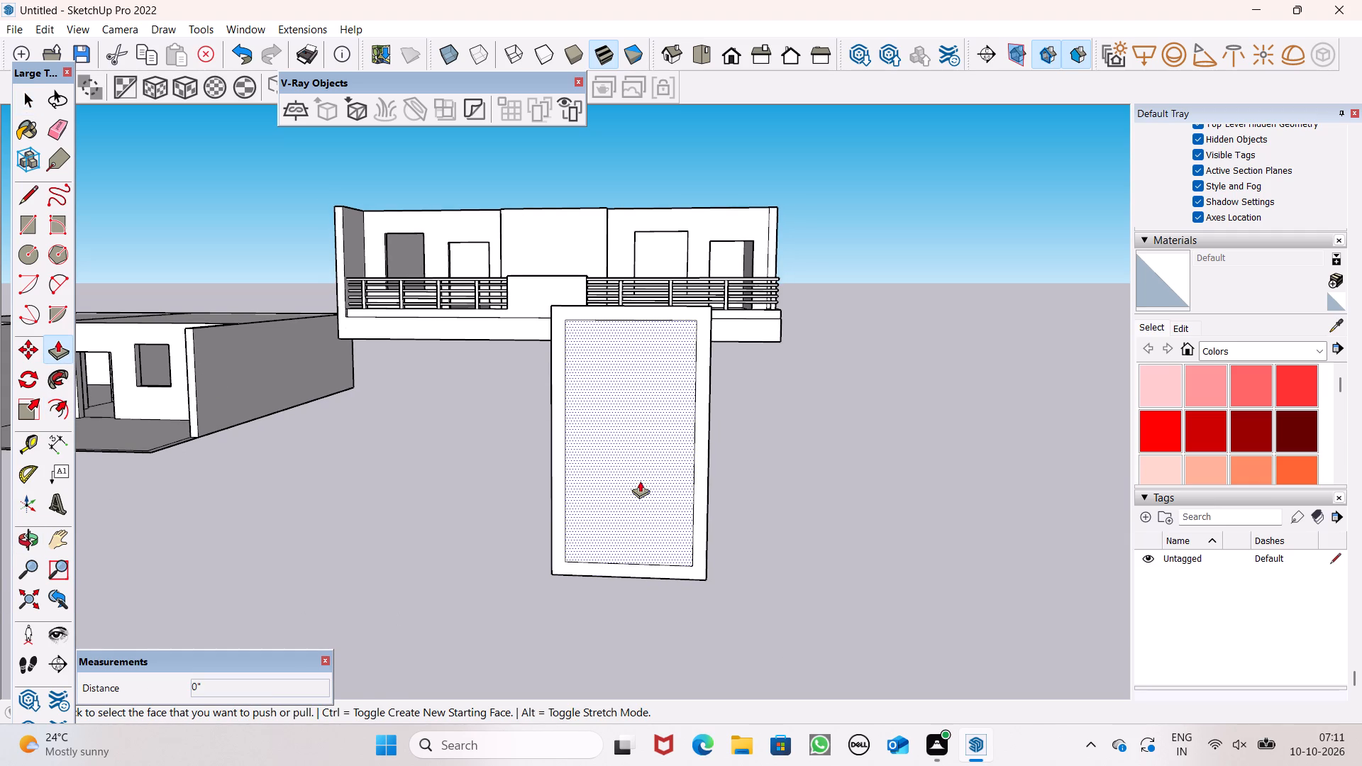
{"action": "key", "text": "space"}
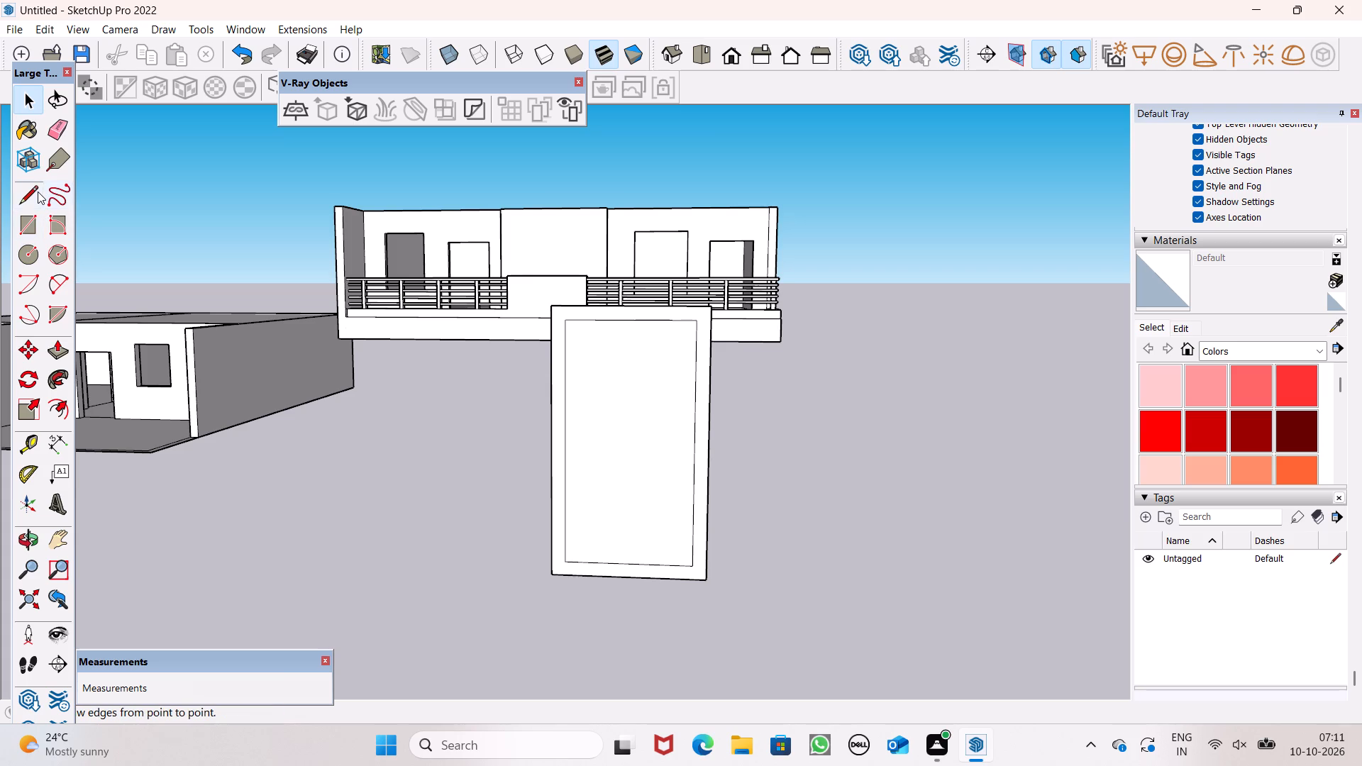
Draw a vertical strip about 1" wide and 6' 3 1/2" tall inside the frame, splitting it into a narrow and a wide panel.
{"action": "left_click", "coordinate": [23, 227]}
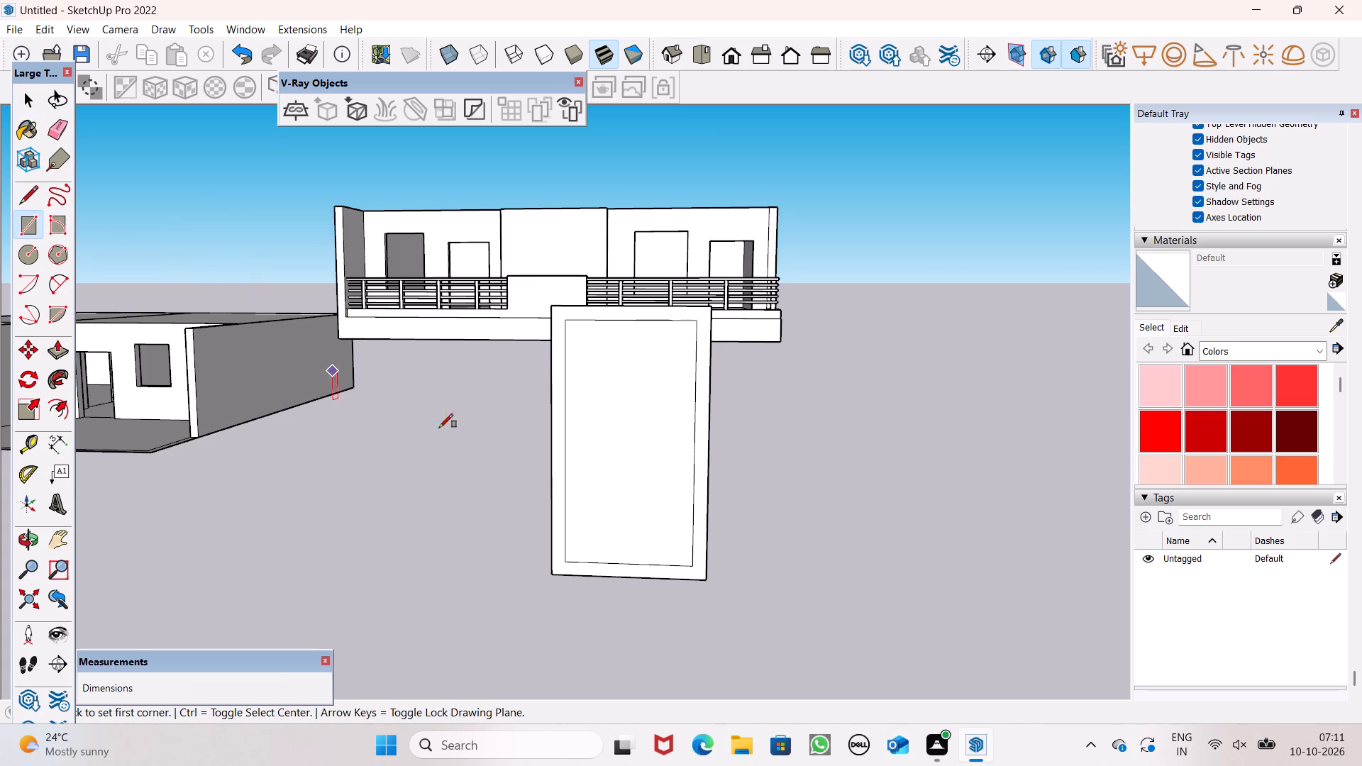
{"action": "middle_click_drag", "start_coordinate": [563, 501], "coordinate": [604, 508]}
{"action": "scroll", "coordinate": [604, 332], "scroll_direction": "up", "scroll_amount": 6}
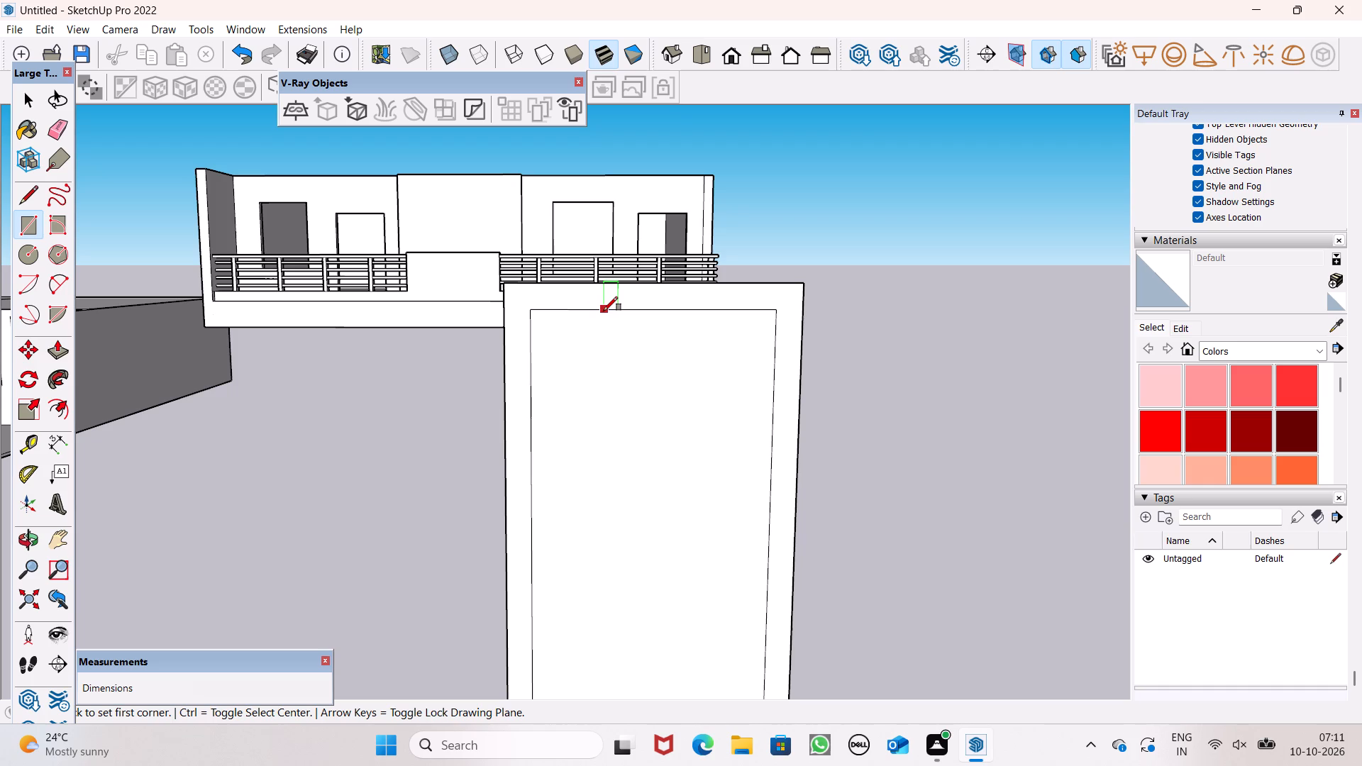
{"action": "left_click", "coordinate": [604, 310]}
{"action": "scroll", "coordinate": [623, 411], "scroll_direction": "down", "scroll_amount": 6}
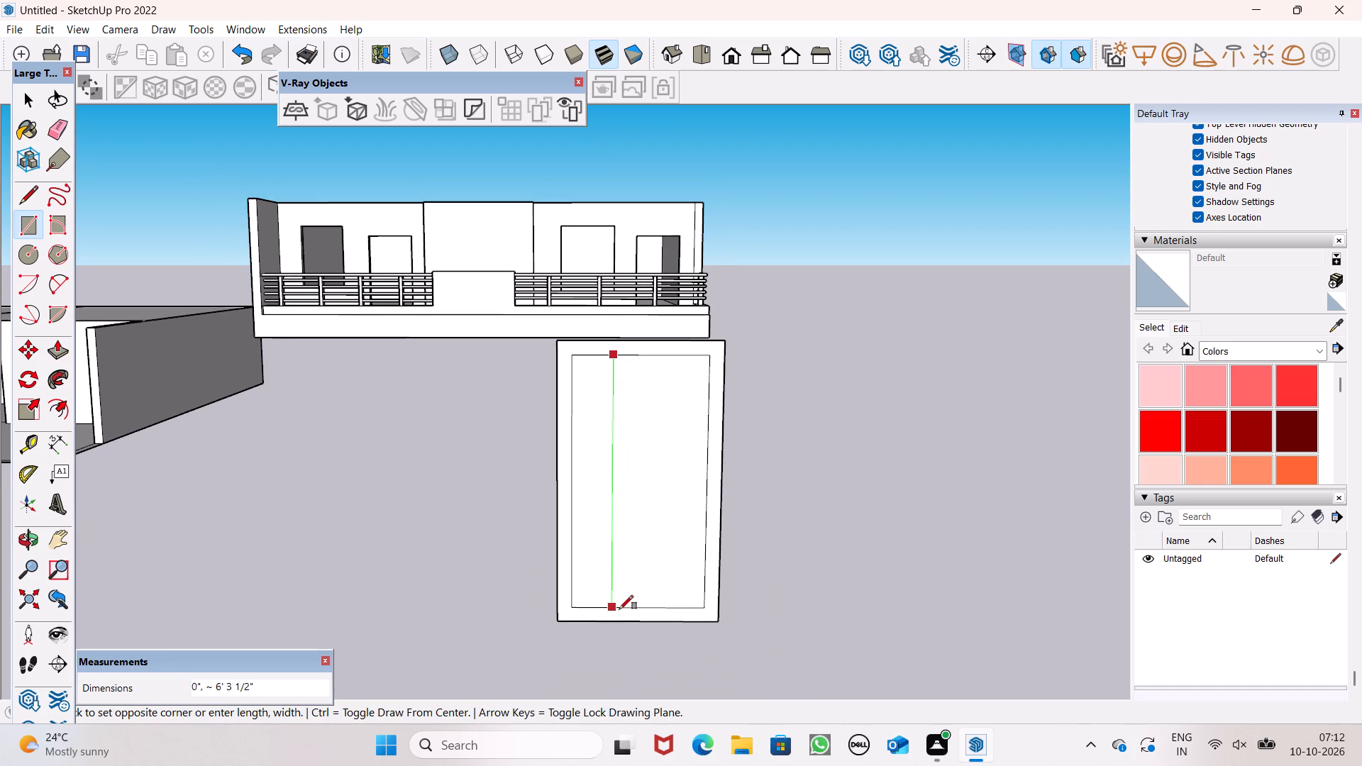
{"action": "scroll", "coordinate": [619, 609], "scroll_direction": "up", "scroll_amount": 14}
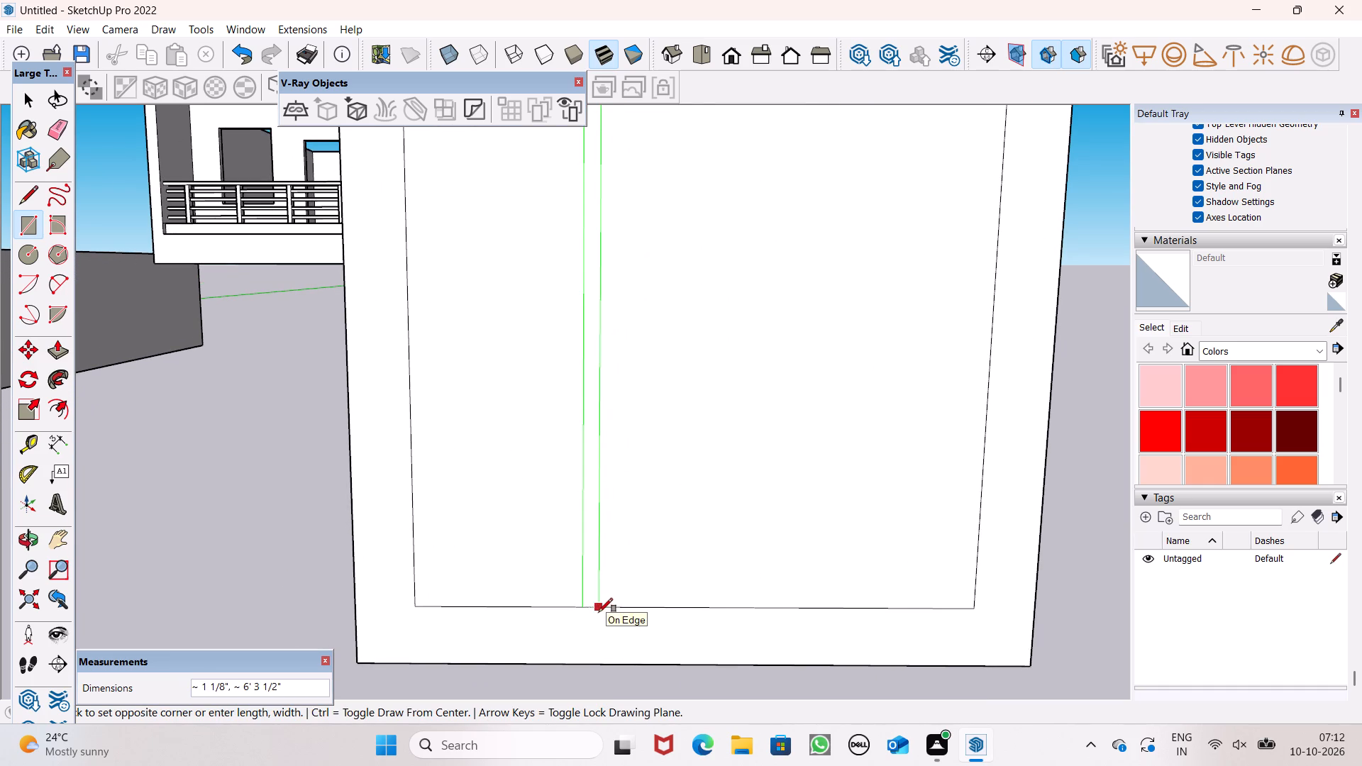
{"action": "left_click", "coordinate": [594, 609]}
{"action": "scroll", "coordinate": [608, 579], "scroll_direction": "down", "scroll_amount": 3}
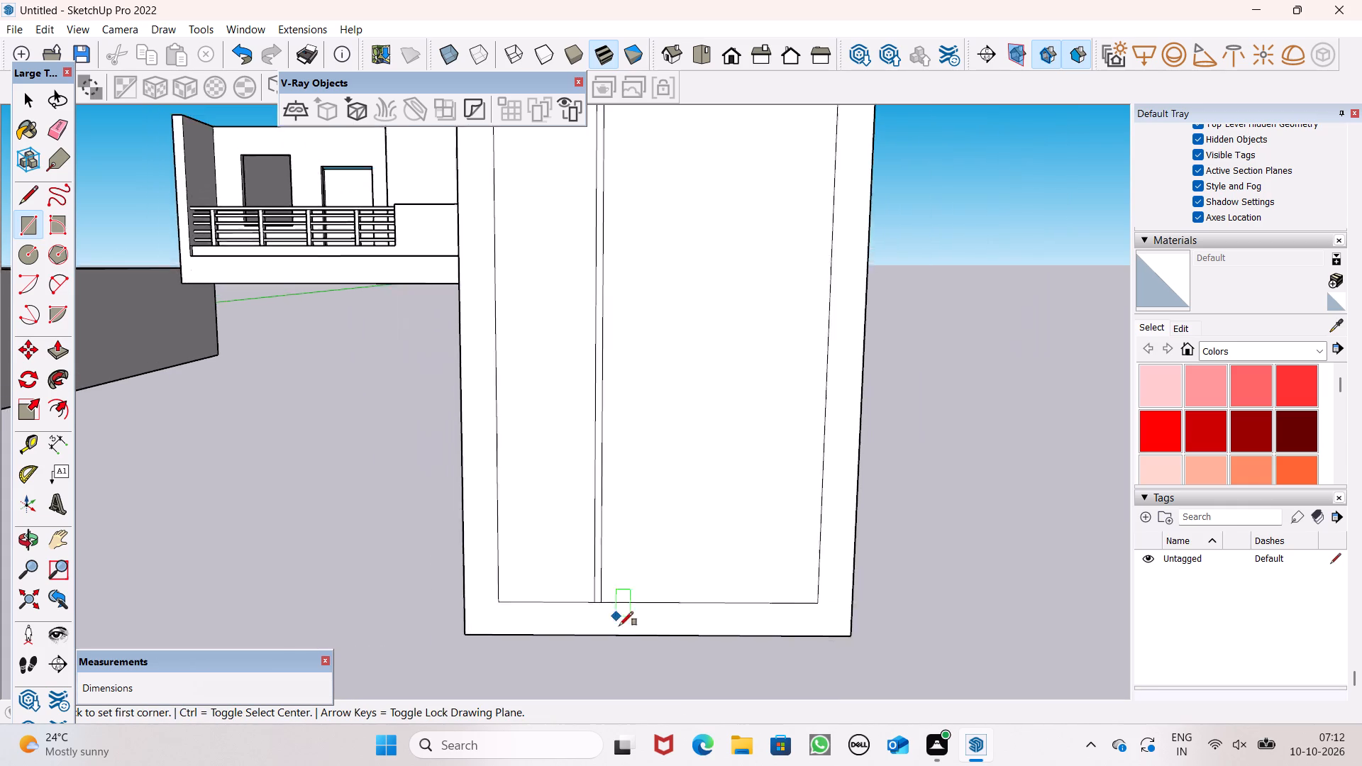
{"action": "scroll", "coordinate": [619, 626], "scroll_direction": "down", "scroll_amount": 9}
{"action": "scroll", "coordinate": [666, 576], "scroll_direction": "up", "scroll_amount": 2}
{"action": "key", "text": "space"}
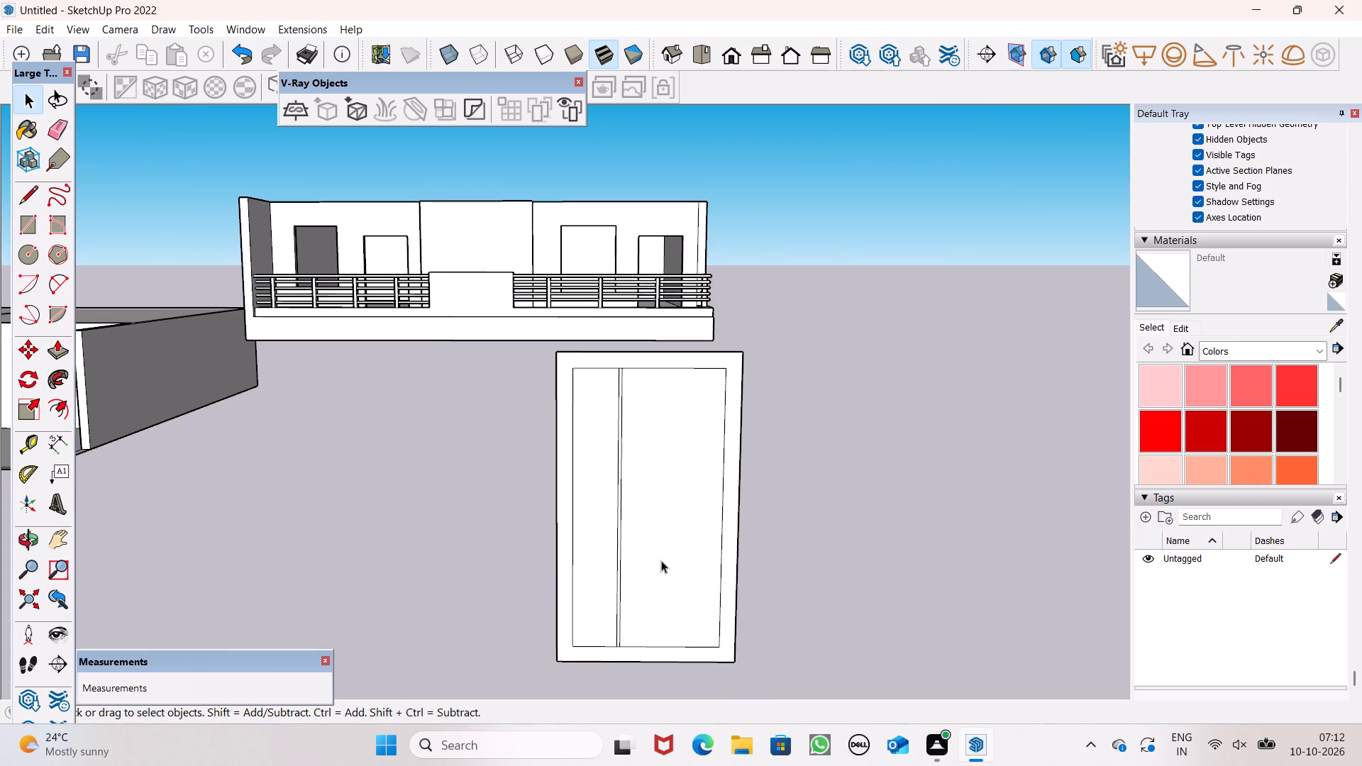
Draw a circle of about 2 3/16" radius on the door's narrow panel, near the dividing strip.
{"action": "scroll", "coordinate": [670, 502], "scroll_direction": "up", "scroll_amount": 2}
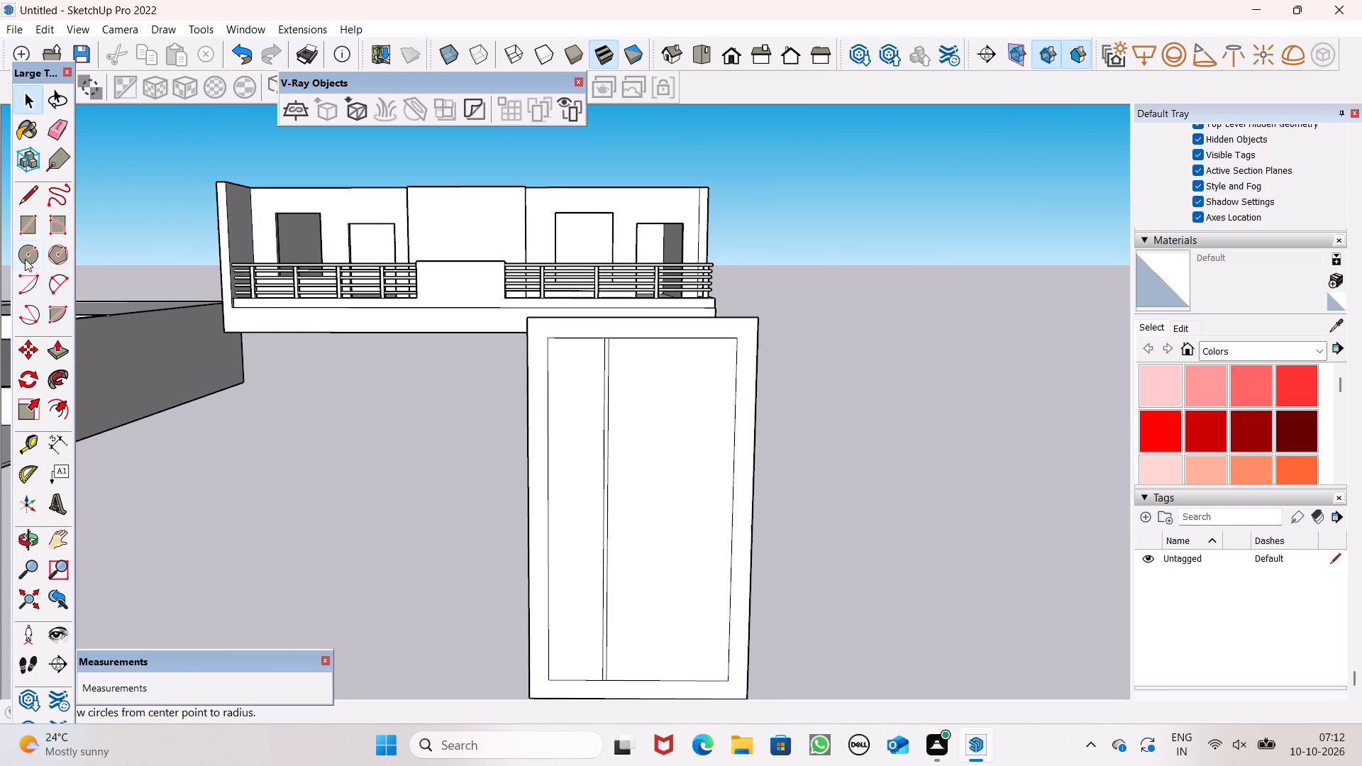
{"action": "left_click", "coordinate": [24, 257]}
{"action": "scroll", "coordinate": [585, 541], "scroll_direction": "up", "scroll_amount": 3}
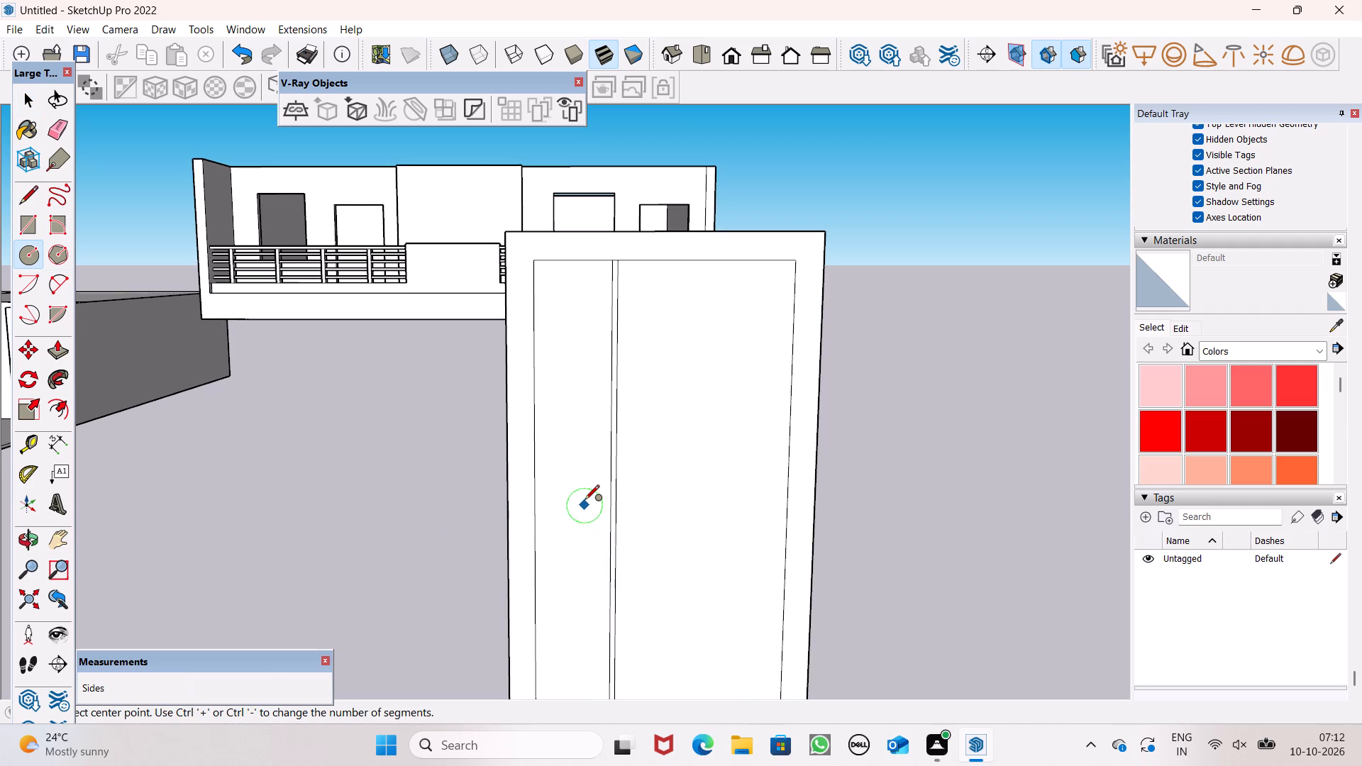
{"action": "scroll", "coordinate": [583, 496], "scroll_direction": "up", "scroll_amount": 2}
{"action": "scroll", "coordinate": [586, 487], "scroll_direction": "down", "scroll_amount": 4}
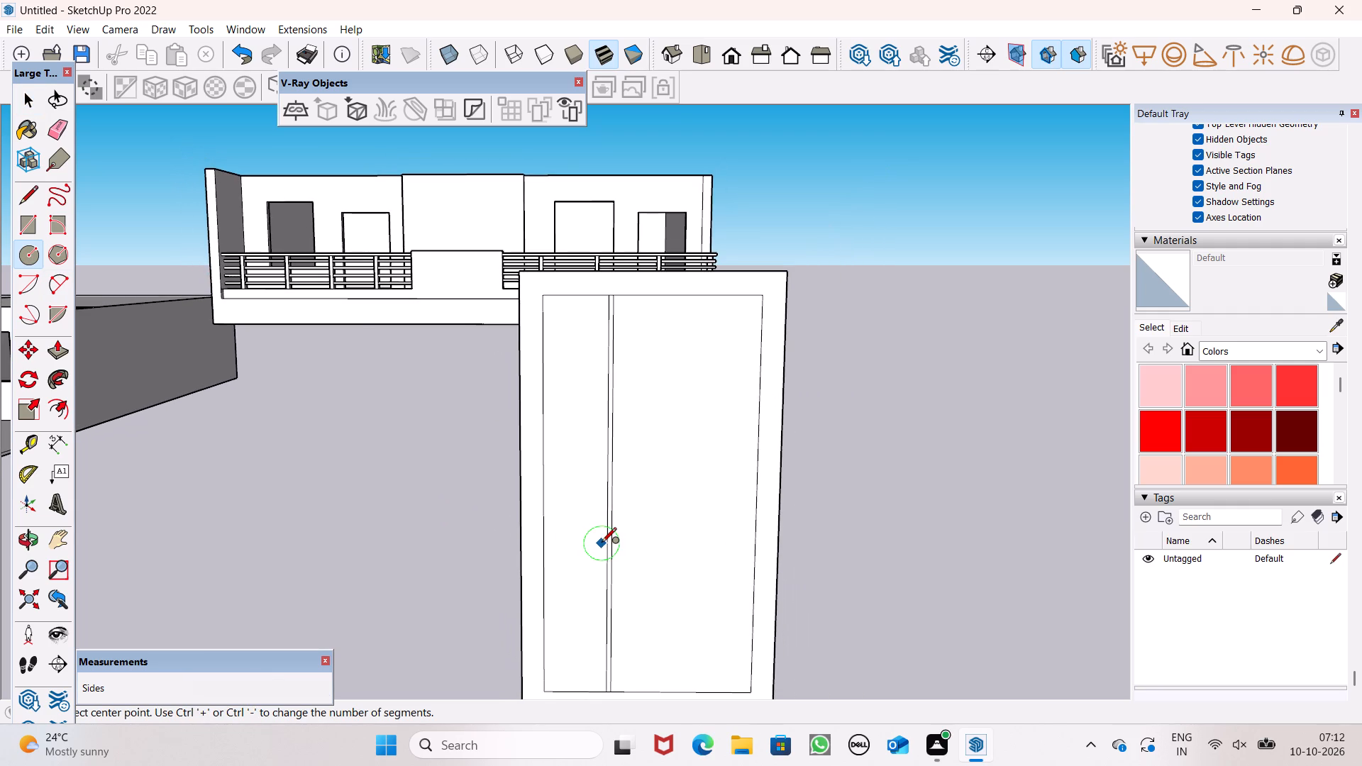
{"action": "scroll", "coordinate": [599, 521], "scroll_direction": "down", "scroll_amount": 1}
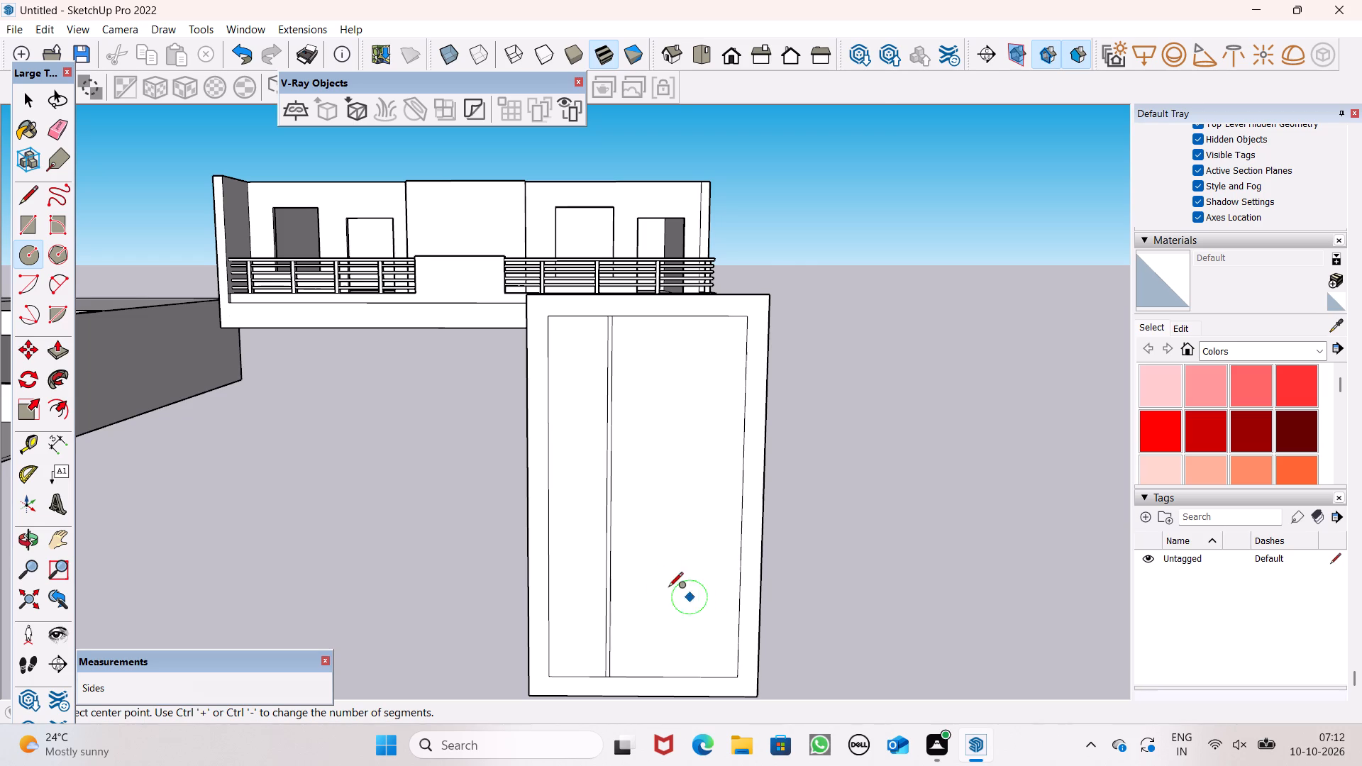
{"action": "scroll", "coordinate": [628, 557], "scroll_direction": "up", "scroll_amount": 4}
{"action": "scroll", "coordinate": [571, 518], "scroll_direction": "down", "scroll_amount": 4}
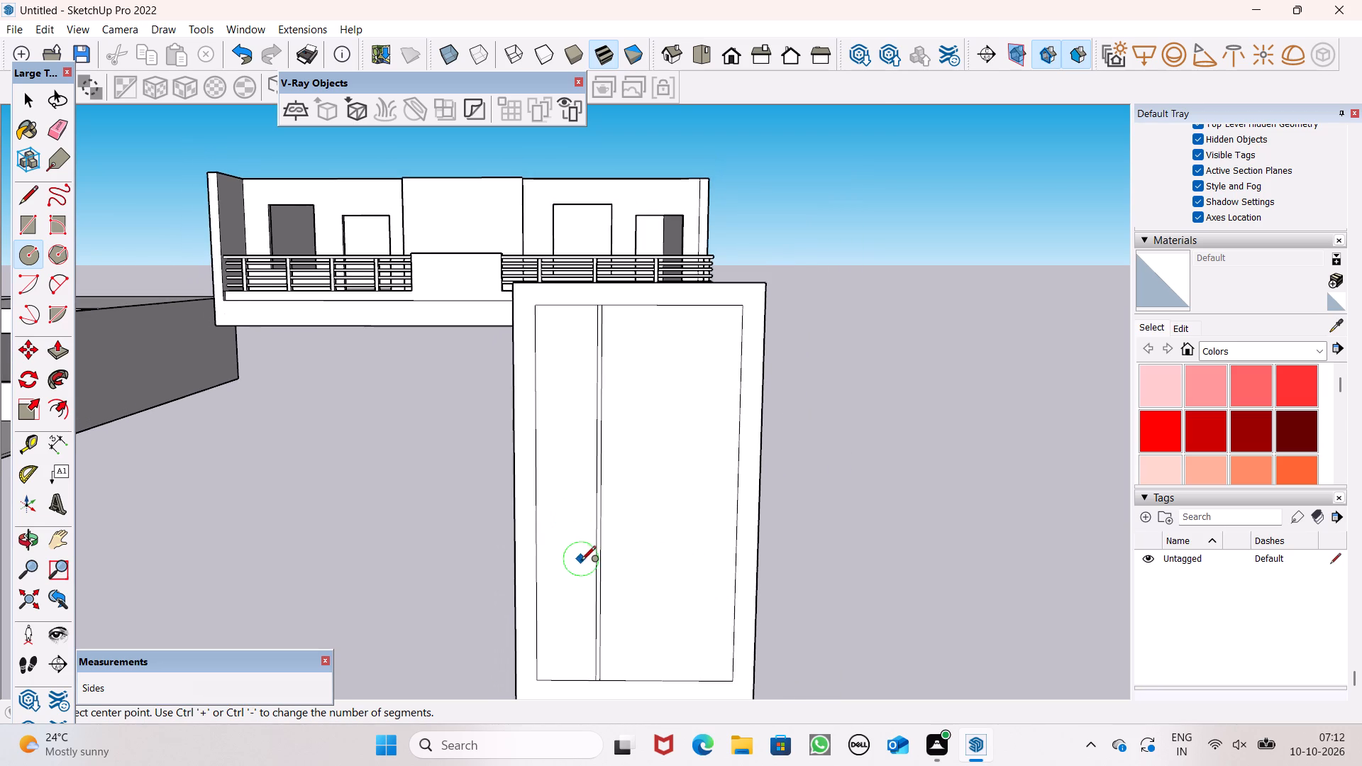
{"action": "scroll", "coordinate": [581, 563], "scroll_direction": "up", "scroll_amount": 3}
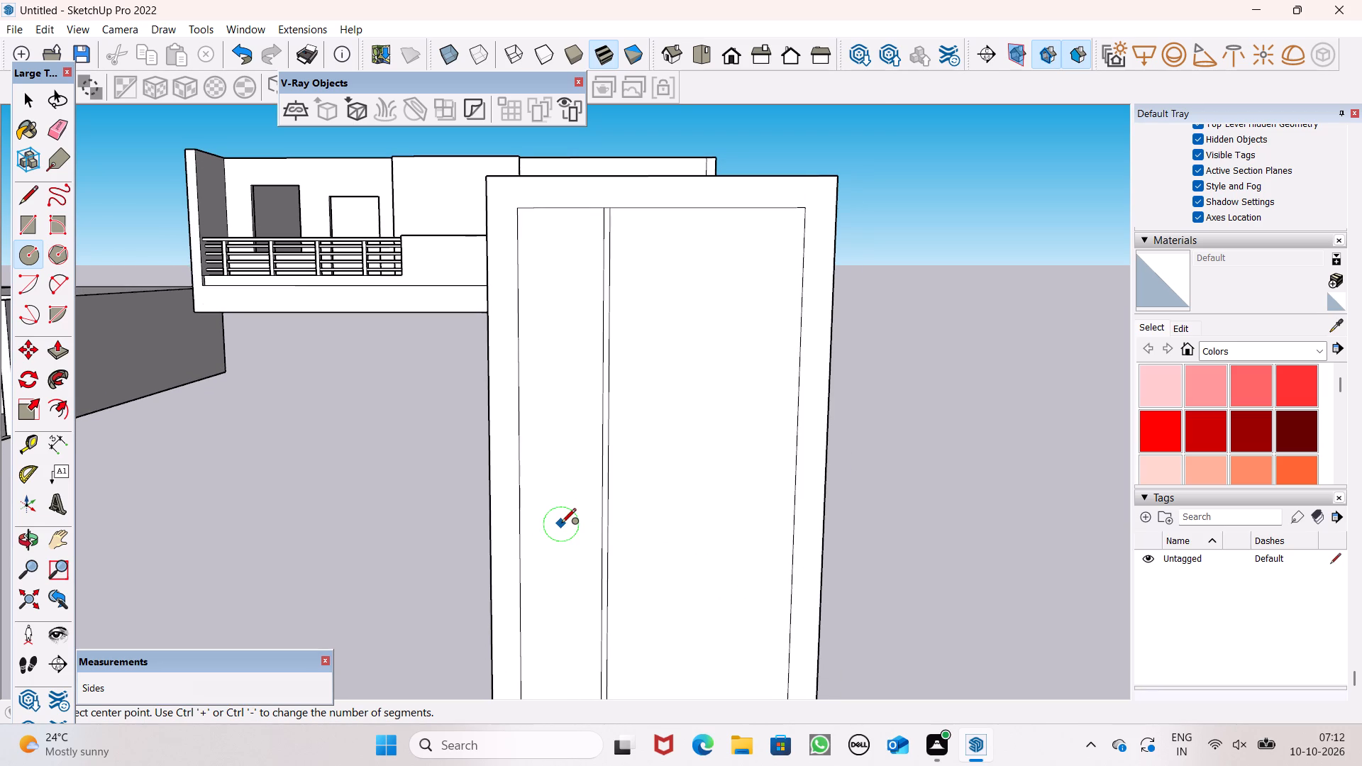
{"action": "scroll", "coordinate": [602, 484], "scroll_direction": "down", "scroll_amount": 5}
{"action": "scroll", "coordinate": [593, 509], "scroll_direction": "up", "scroll_amount": 5}
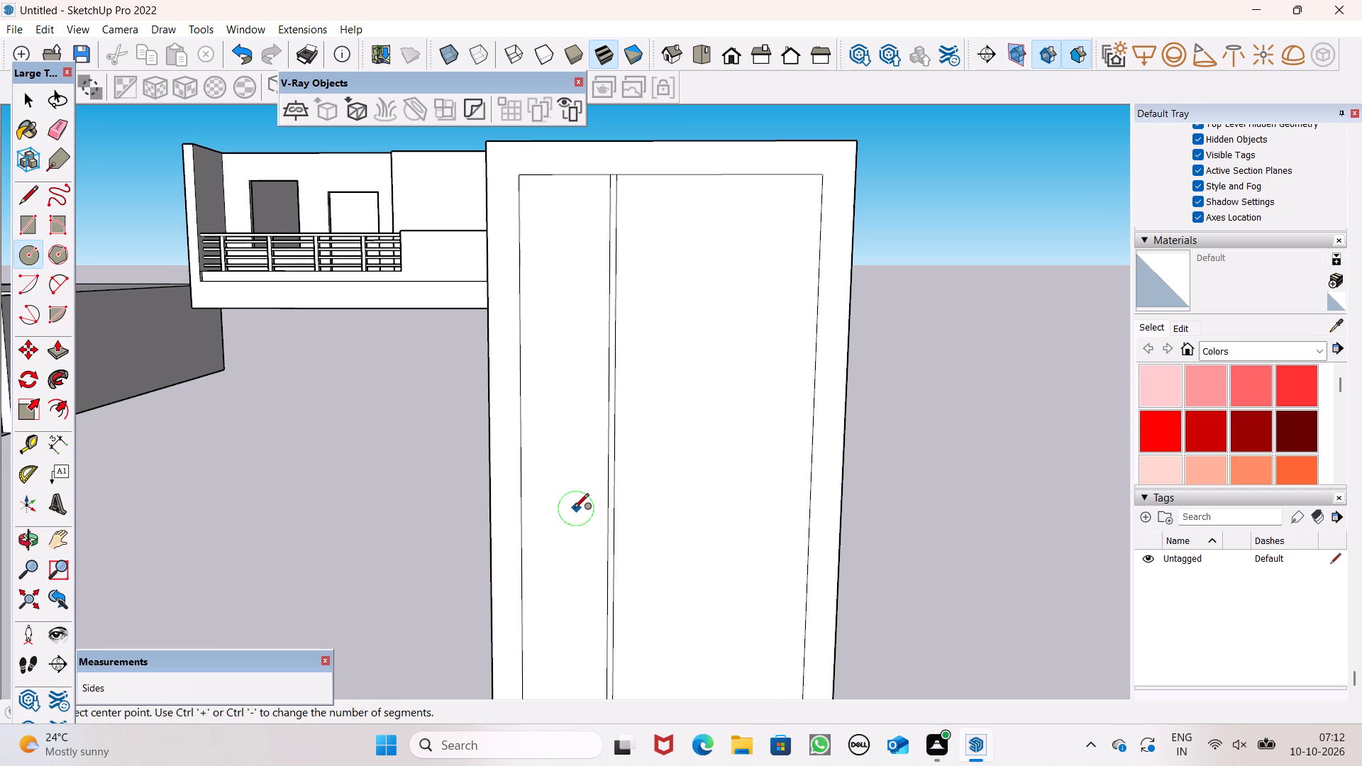
{"action": "left_click", "coordinate": [561, 518]}
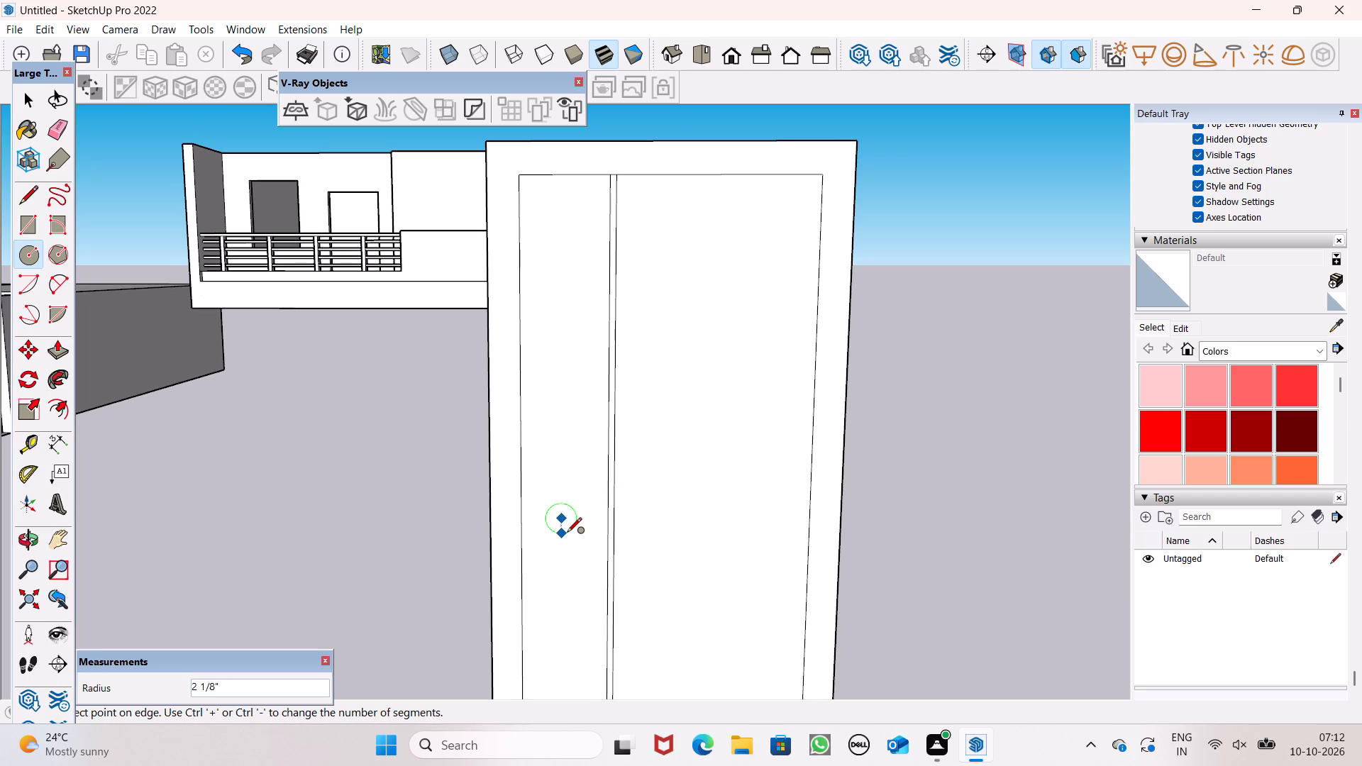
{"action": "left_click", "coordinate": [567, 534]}
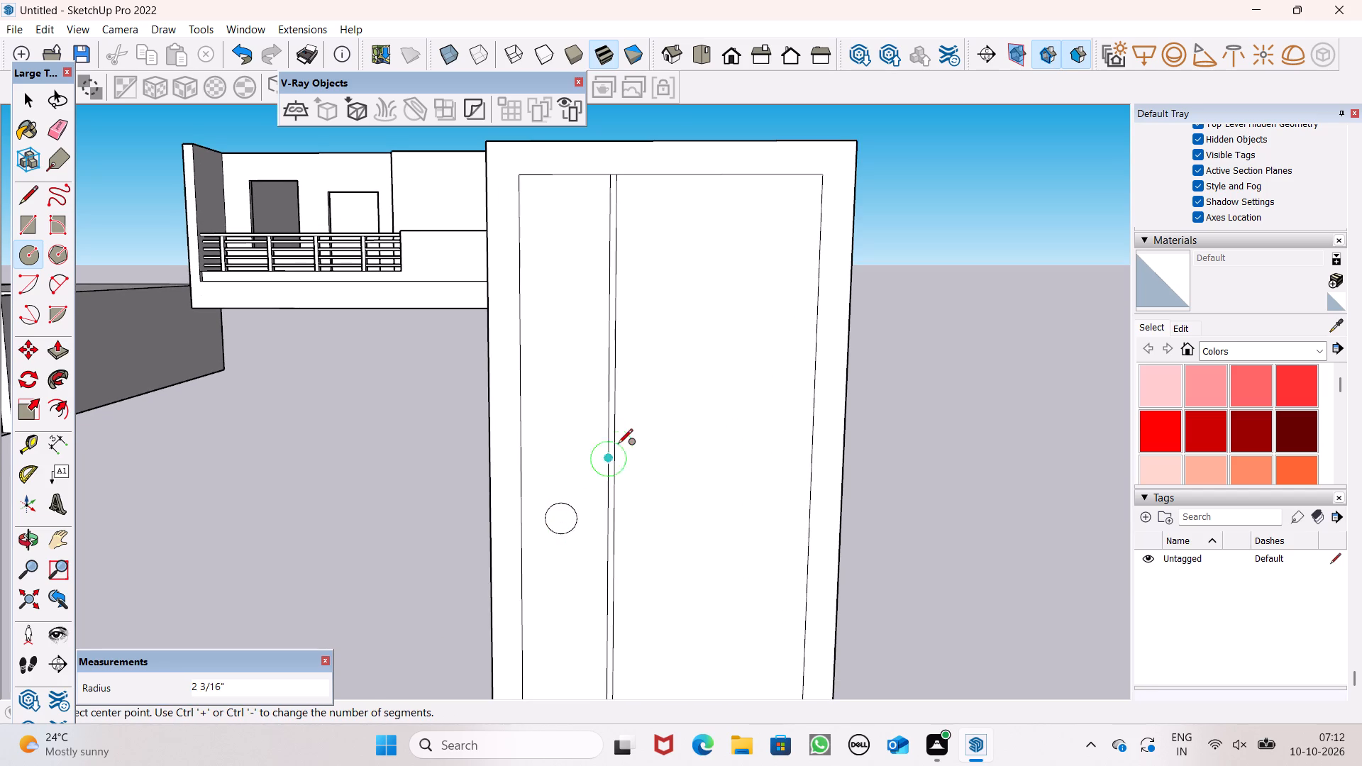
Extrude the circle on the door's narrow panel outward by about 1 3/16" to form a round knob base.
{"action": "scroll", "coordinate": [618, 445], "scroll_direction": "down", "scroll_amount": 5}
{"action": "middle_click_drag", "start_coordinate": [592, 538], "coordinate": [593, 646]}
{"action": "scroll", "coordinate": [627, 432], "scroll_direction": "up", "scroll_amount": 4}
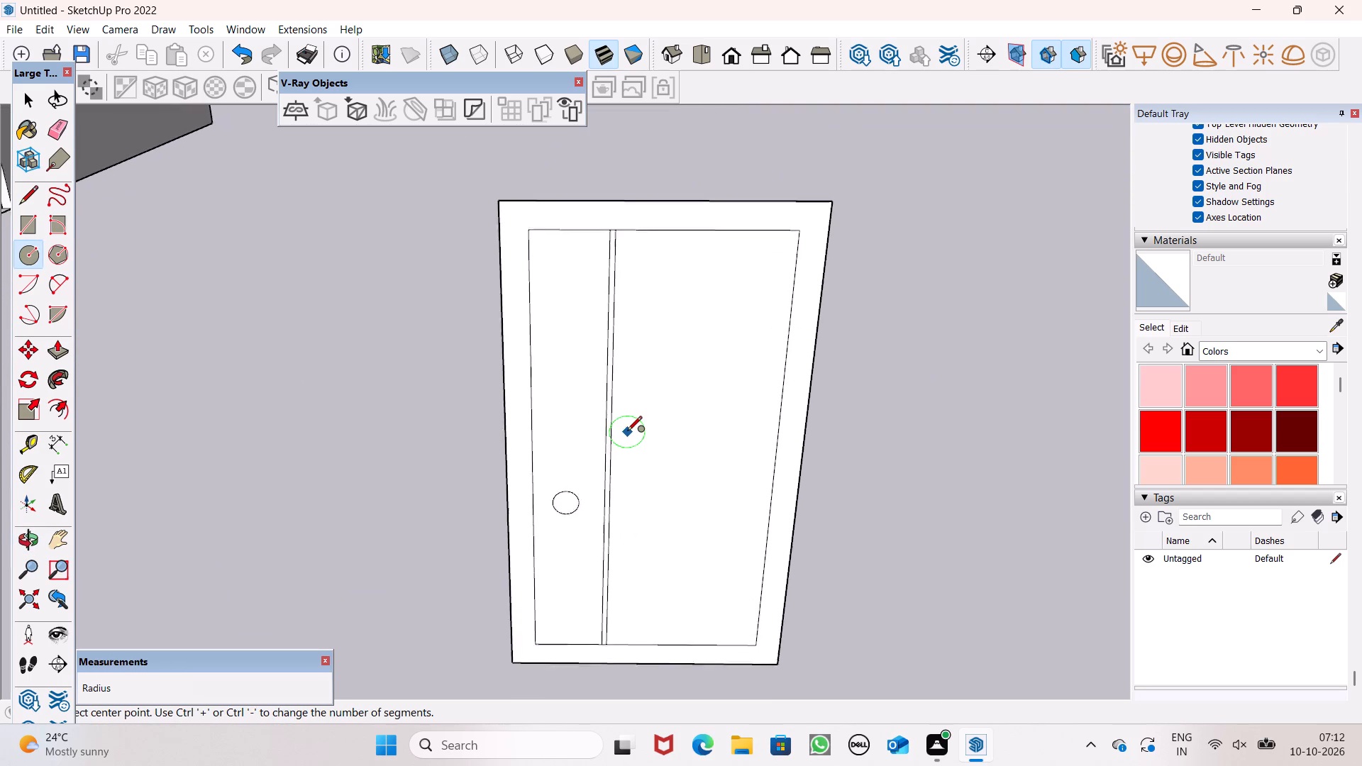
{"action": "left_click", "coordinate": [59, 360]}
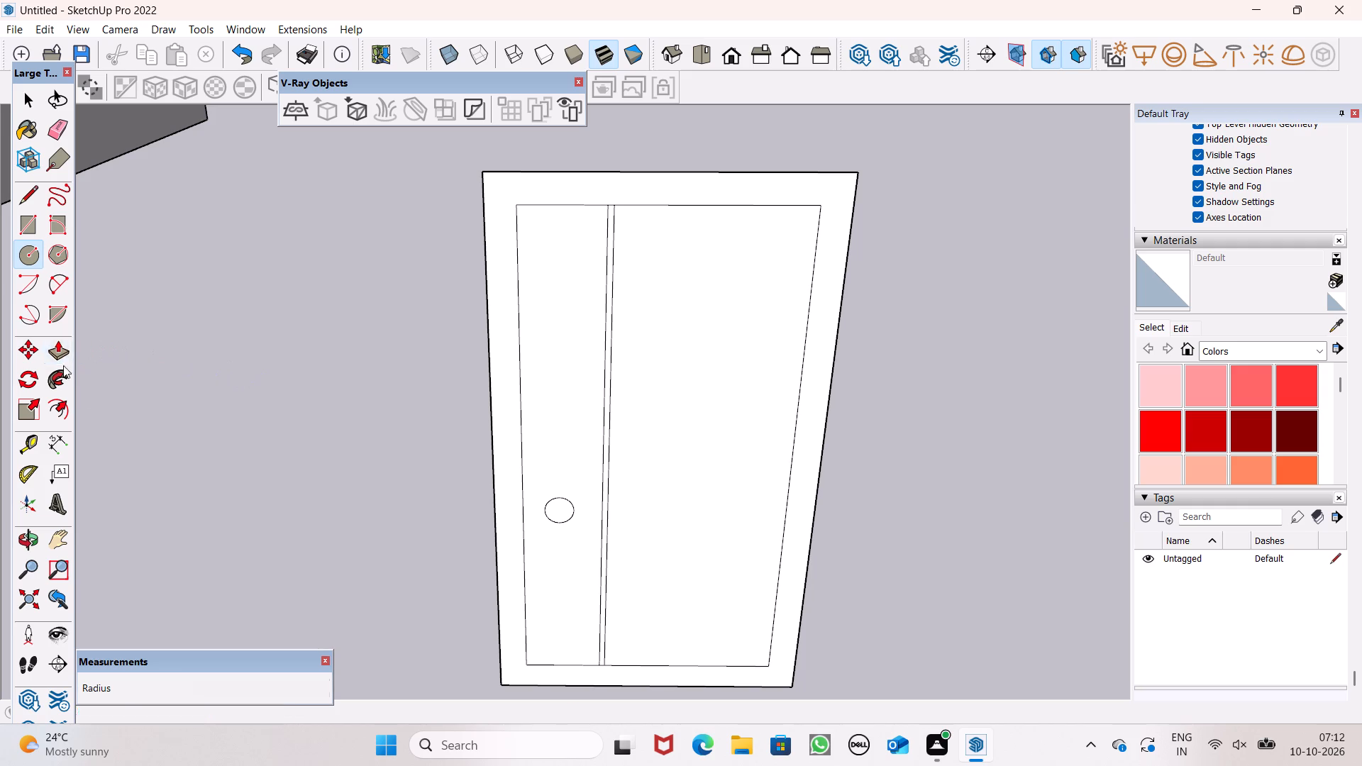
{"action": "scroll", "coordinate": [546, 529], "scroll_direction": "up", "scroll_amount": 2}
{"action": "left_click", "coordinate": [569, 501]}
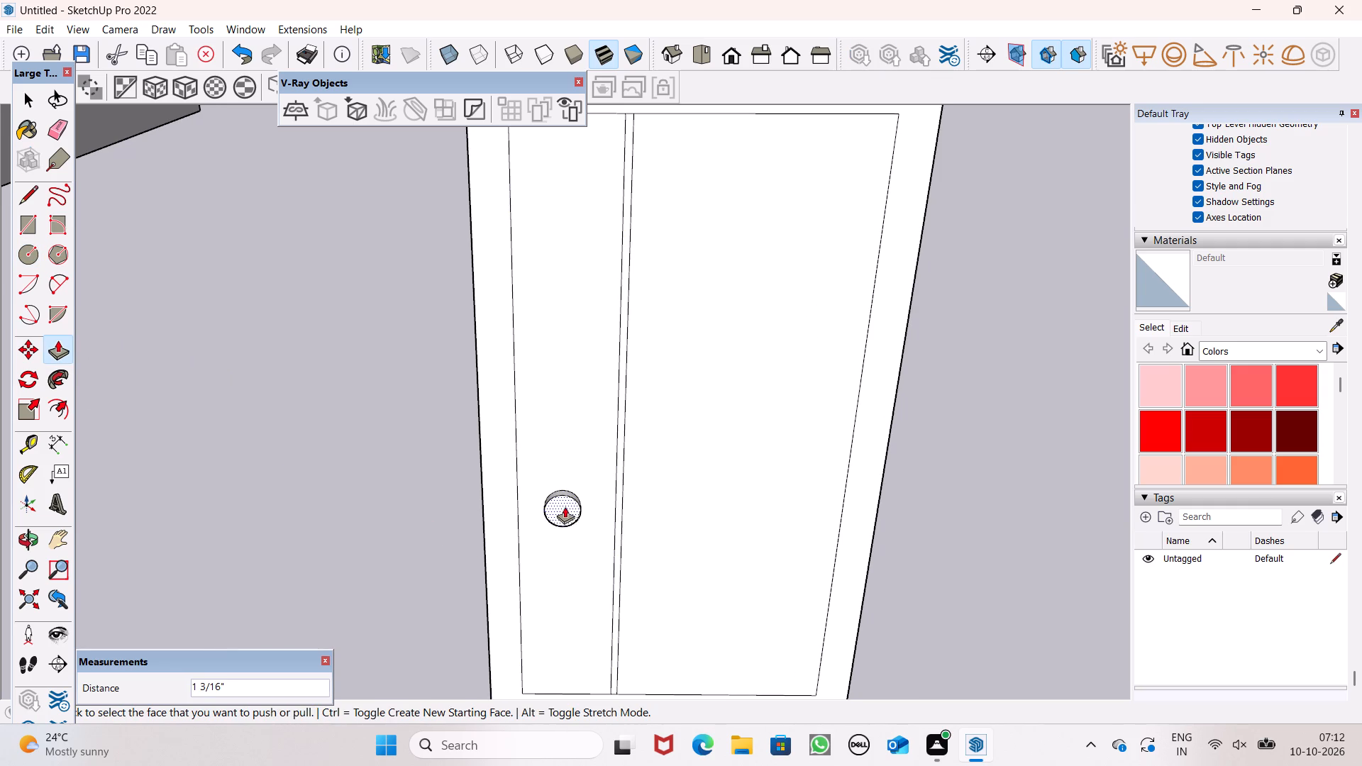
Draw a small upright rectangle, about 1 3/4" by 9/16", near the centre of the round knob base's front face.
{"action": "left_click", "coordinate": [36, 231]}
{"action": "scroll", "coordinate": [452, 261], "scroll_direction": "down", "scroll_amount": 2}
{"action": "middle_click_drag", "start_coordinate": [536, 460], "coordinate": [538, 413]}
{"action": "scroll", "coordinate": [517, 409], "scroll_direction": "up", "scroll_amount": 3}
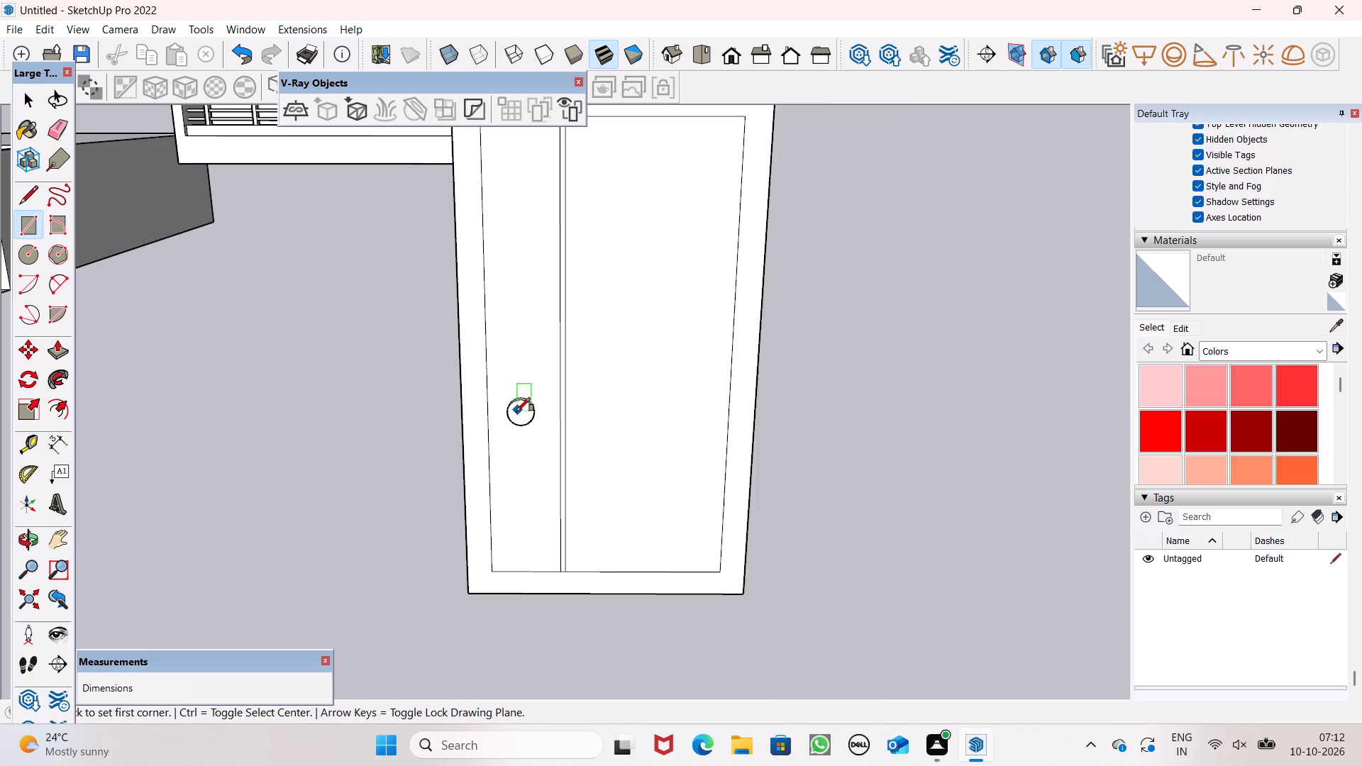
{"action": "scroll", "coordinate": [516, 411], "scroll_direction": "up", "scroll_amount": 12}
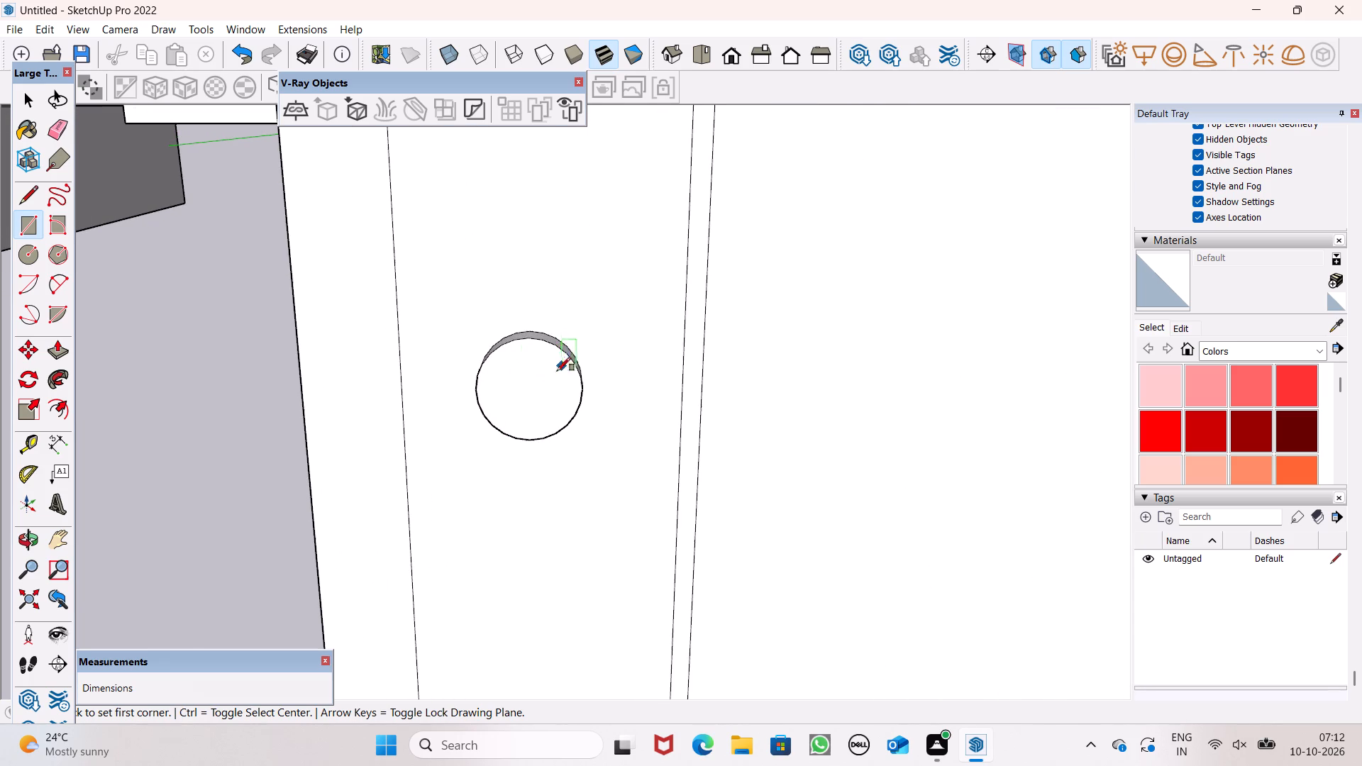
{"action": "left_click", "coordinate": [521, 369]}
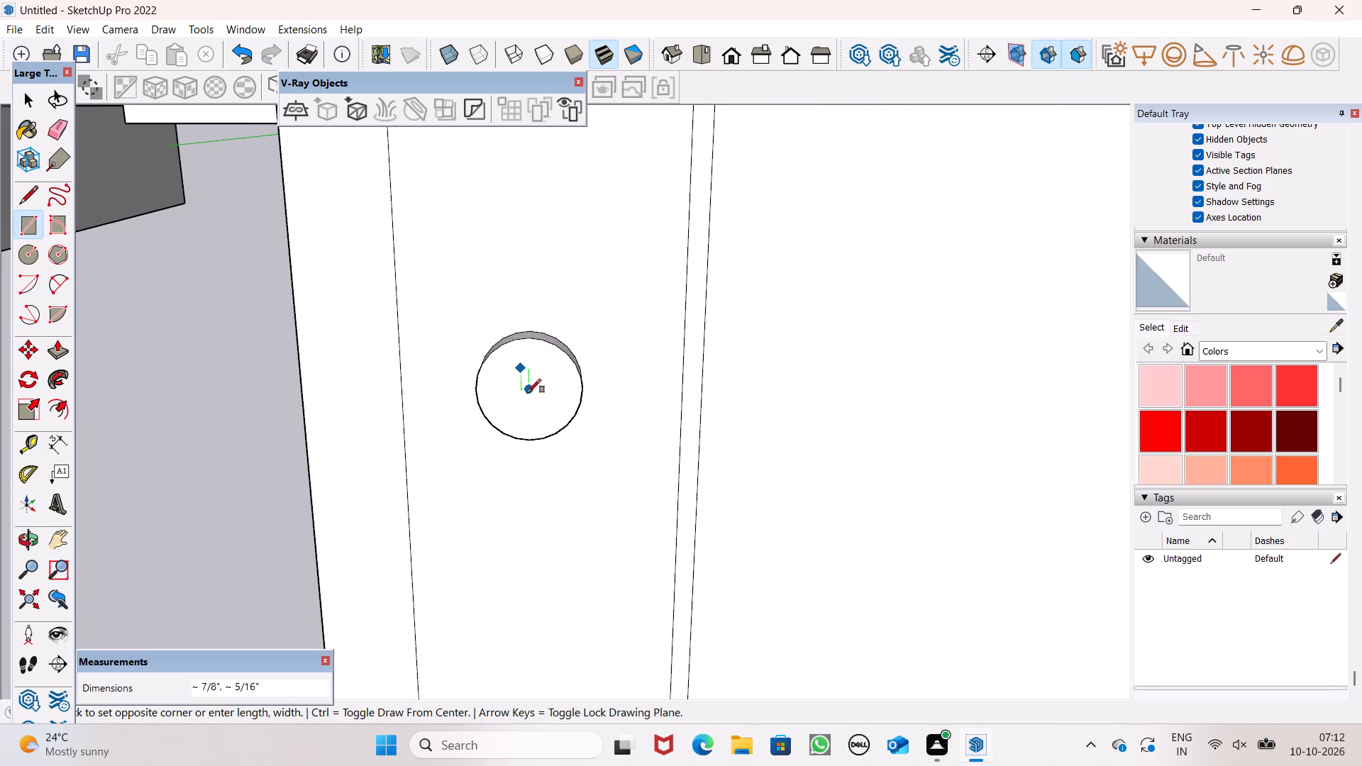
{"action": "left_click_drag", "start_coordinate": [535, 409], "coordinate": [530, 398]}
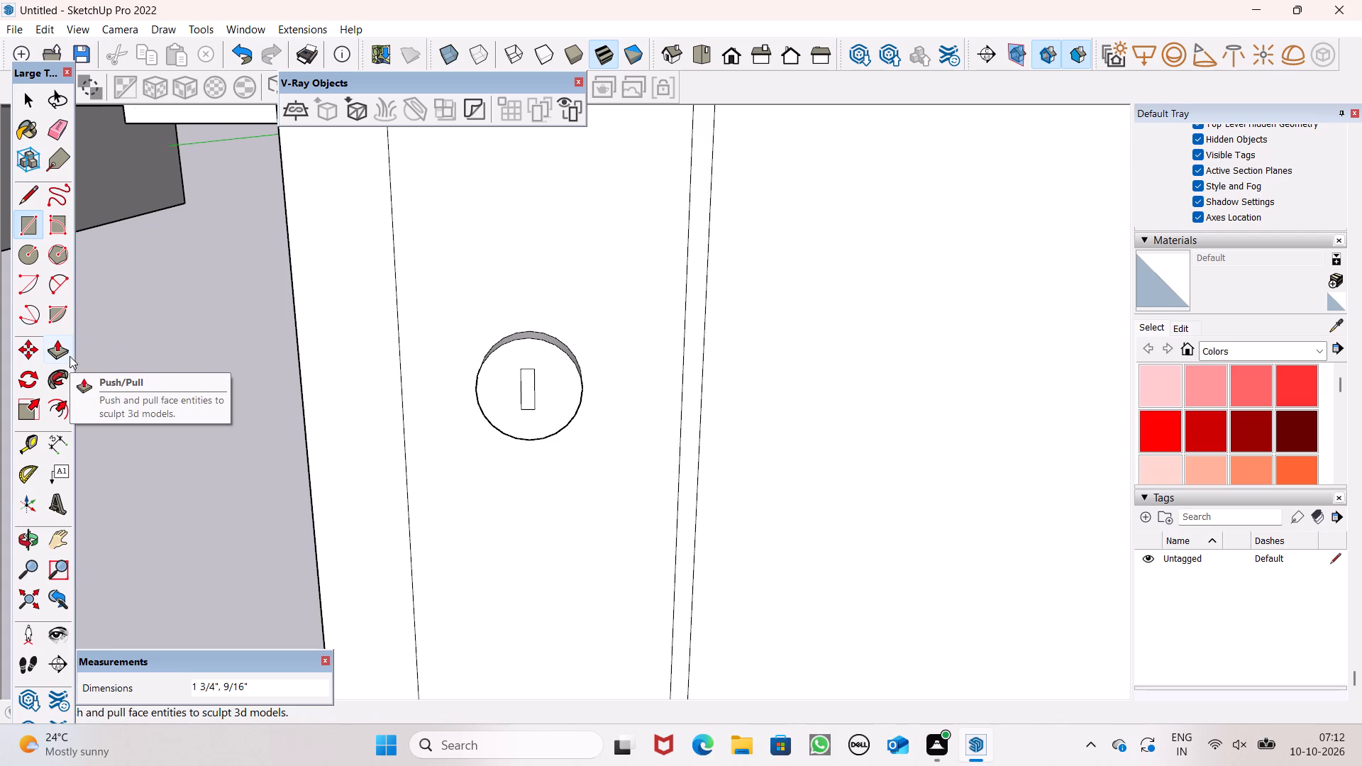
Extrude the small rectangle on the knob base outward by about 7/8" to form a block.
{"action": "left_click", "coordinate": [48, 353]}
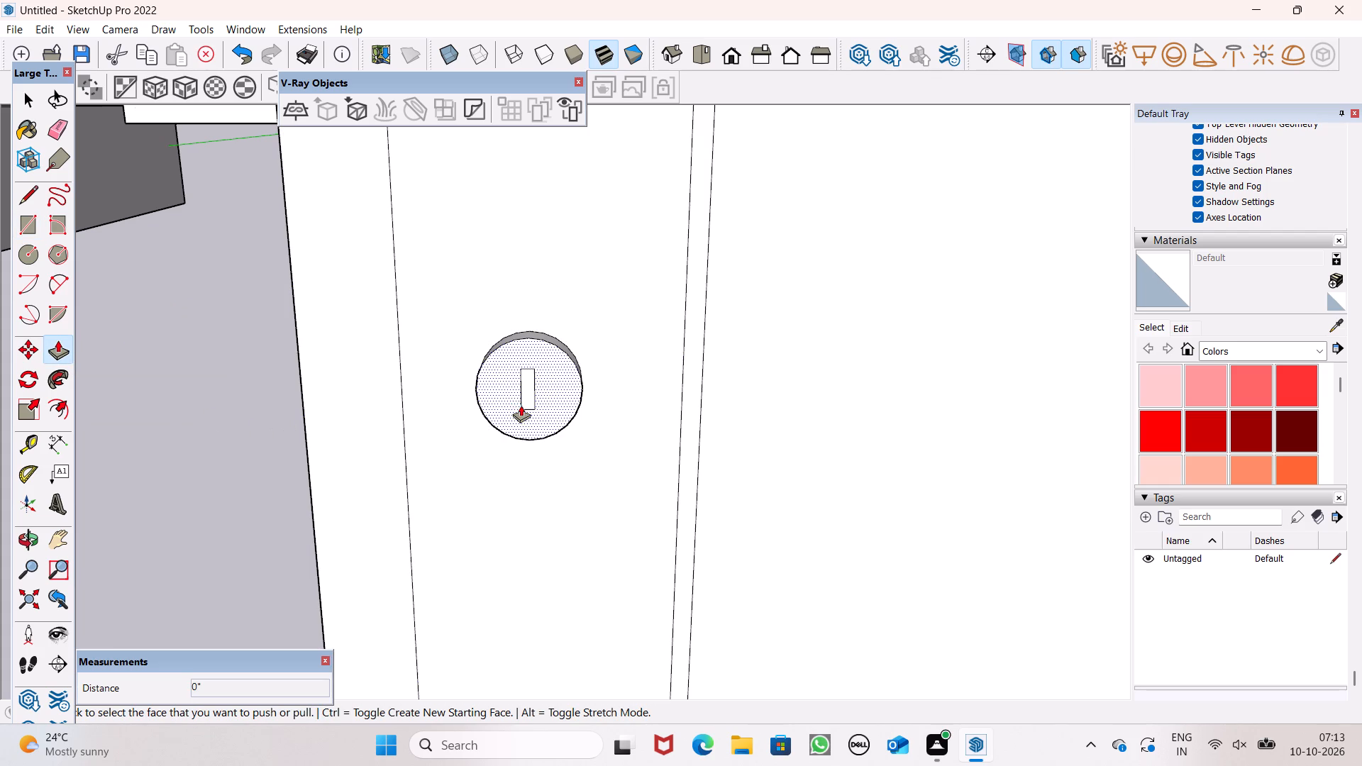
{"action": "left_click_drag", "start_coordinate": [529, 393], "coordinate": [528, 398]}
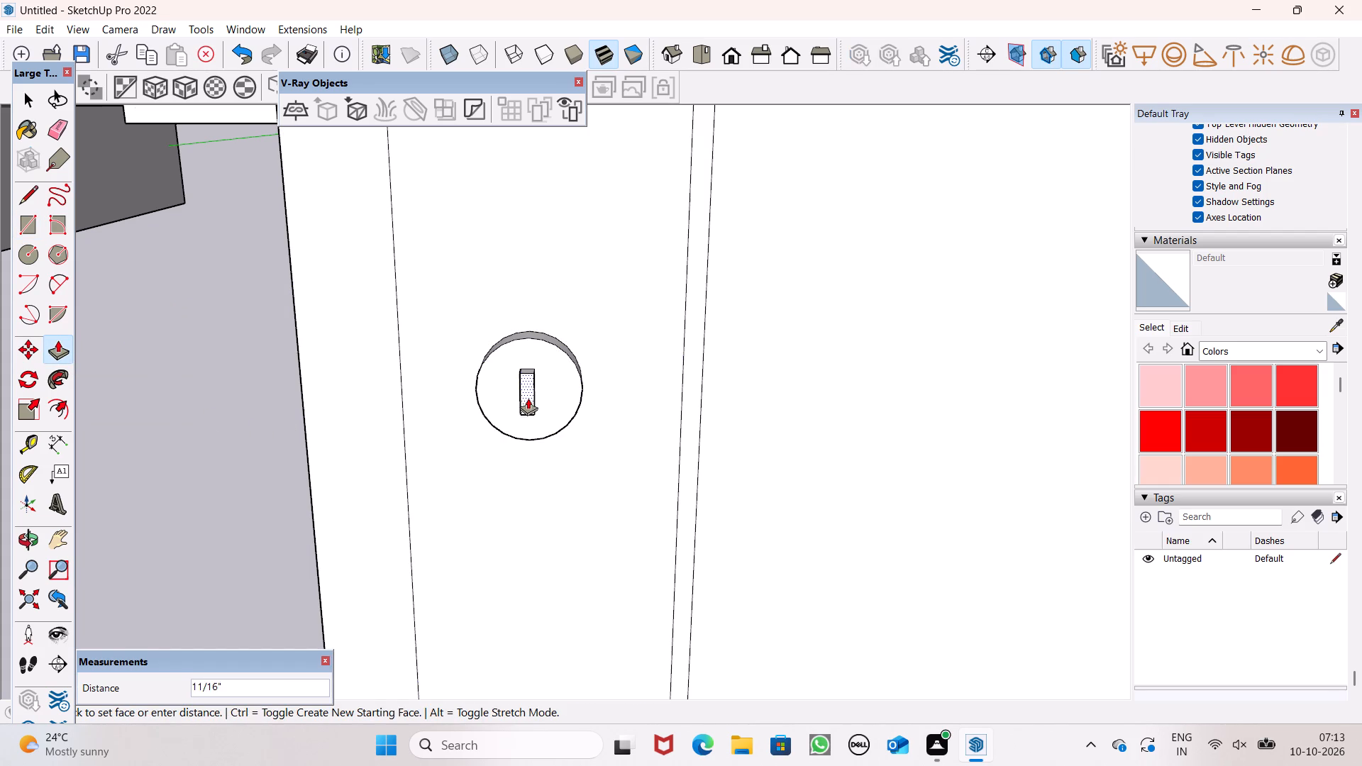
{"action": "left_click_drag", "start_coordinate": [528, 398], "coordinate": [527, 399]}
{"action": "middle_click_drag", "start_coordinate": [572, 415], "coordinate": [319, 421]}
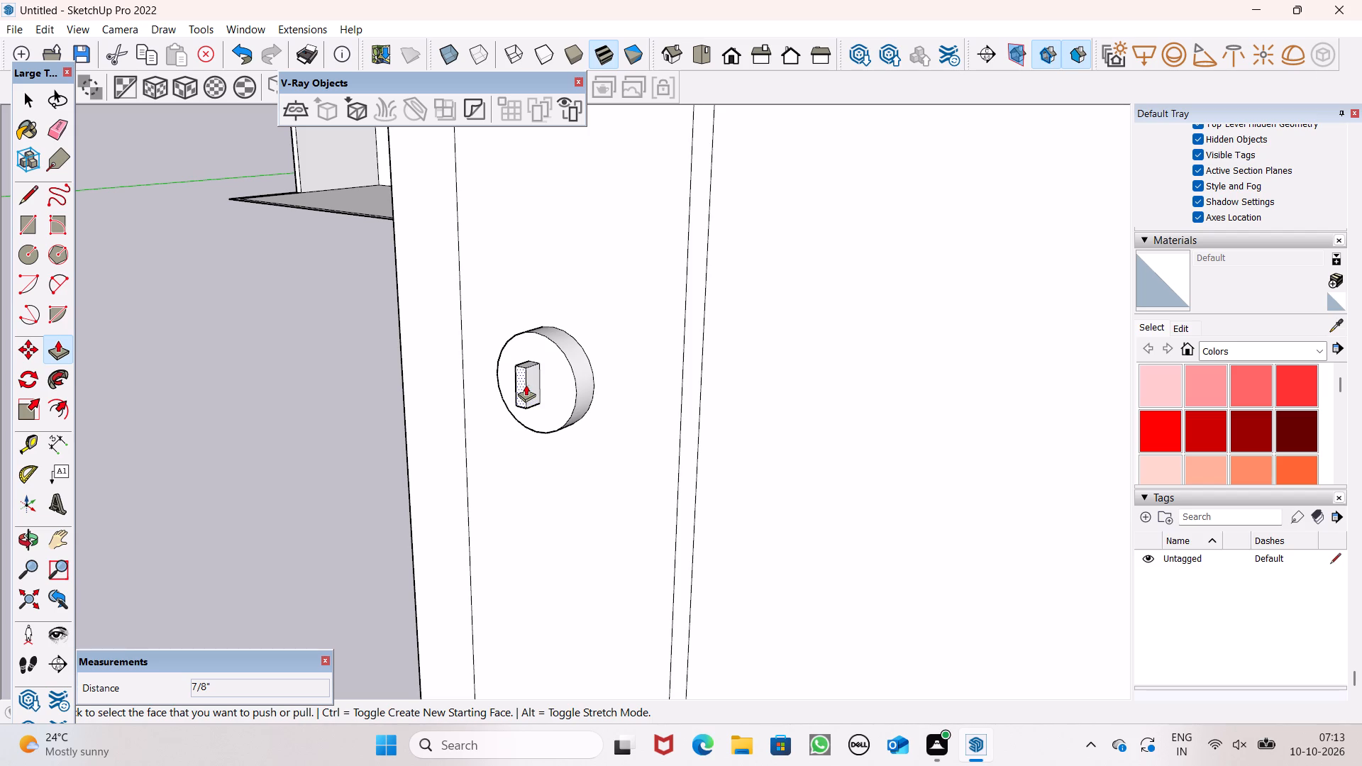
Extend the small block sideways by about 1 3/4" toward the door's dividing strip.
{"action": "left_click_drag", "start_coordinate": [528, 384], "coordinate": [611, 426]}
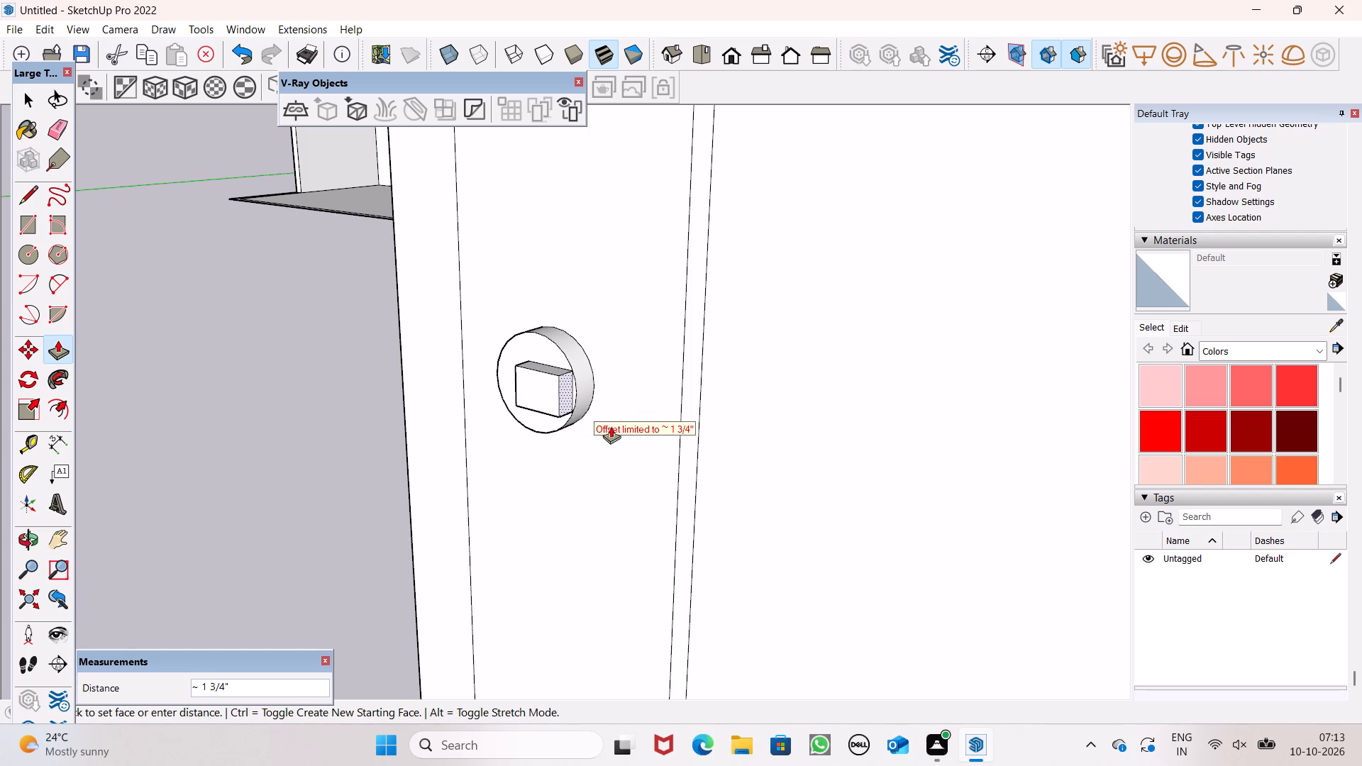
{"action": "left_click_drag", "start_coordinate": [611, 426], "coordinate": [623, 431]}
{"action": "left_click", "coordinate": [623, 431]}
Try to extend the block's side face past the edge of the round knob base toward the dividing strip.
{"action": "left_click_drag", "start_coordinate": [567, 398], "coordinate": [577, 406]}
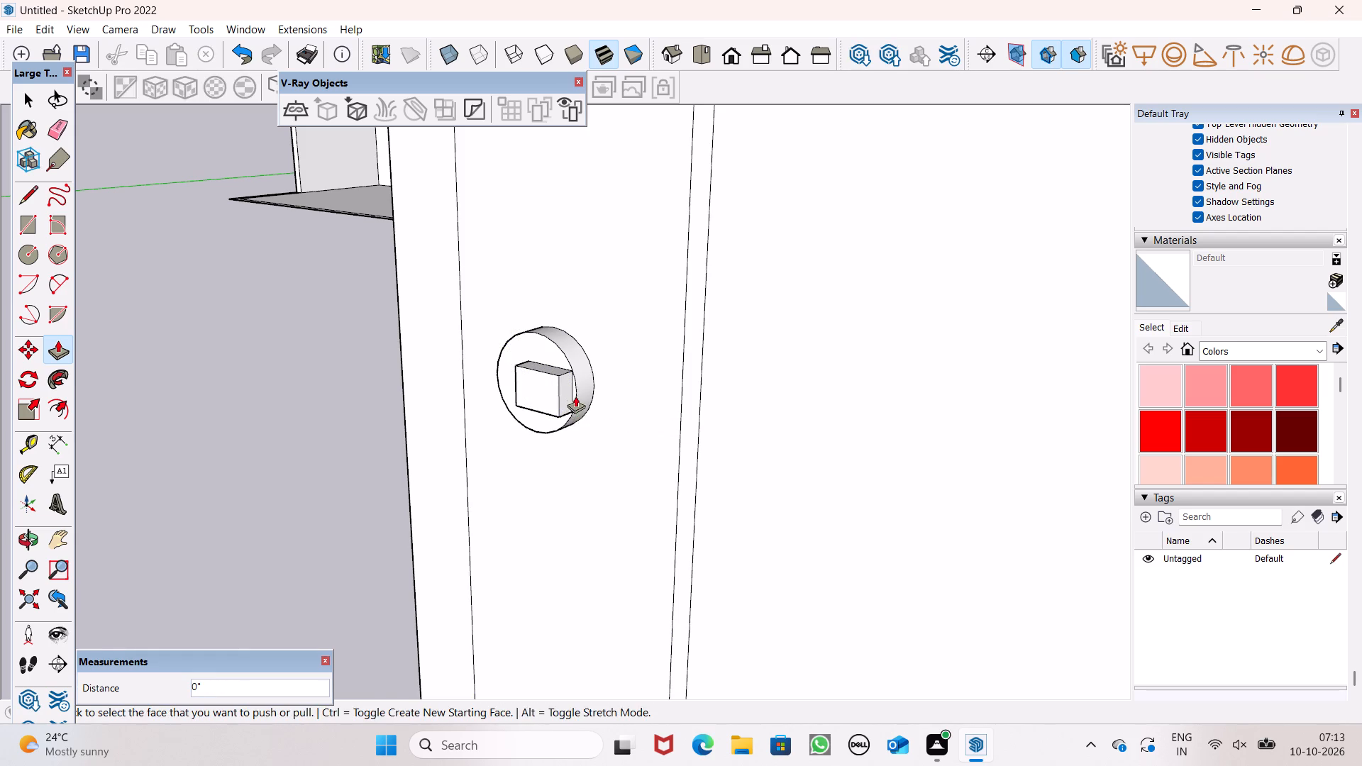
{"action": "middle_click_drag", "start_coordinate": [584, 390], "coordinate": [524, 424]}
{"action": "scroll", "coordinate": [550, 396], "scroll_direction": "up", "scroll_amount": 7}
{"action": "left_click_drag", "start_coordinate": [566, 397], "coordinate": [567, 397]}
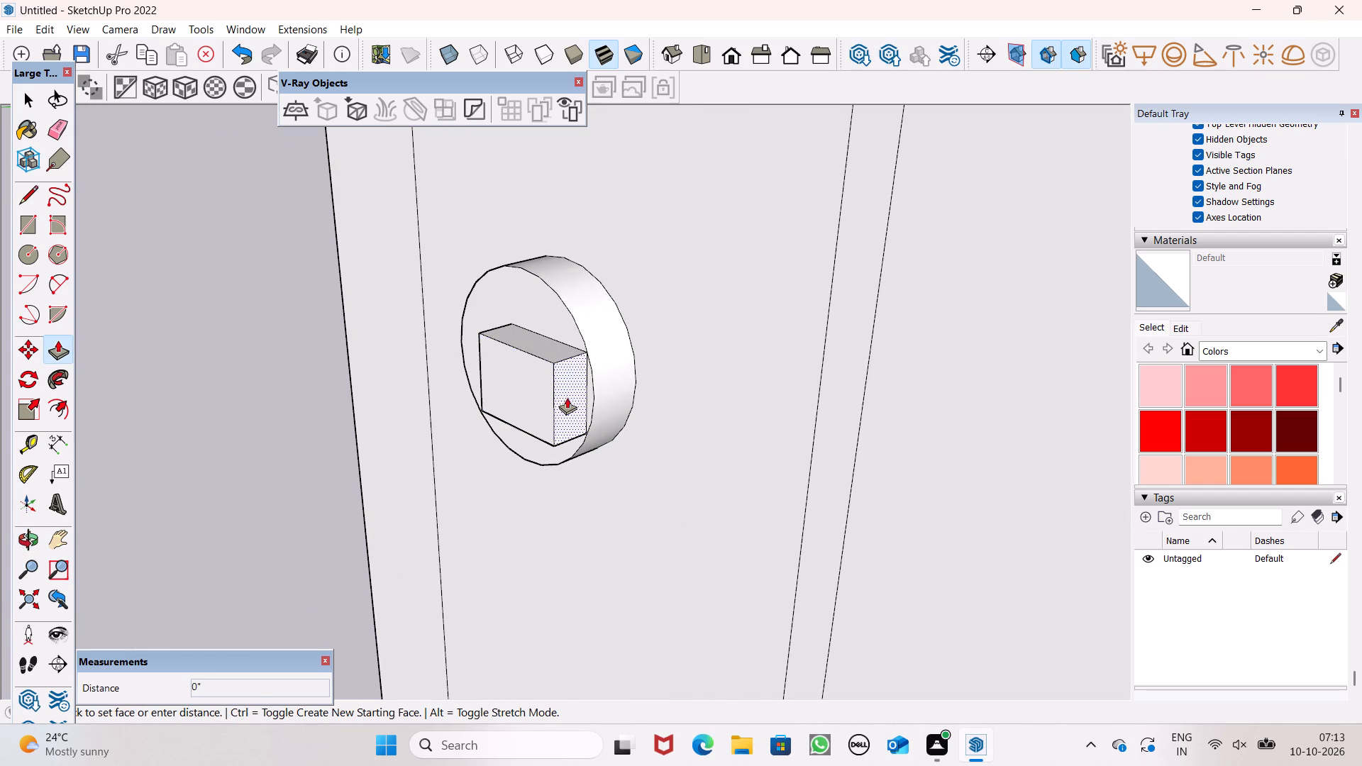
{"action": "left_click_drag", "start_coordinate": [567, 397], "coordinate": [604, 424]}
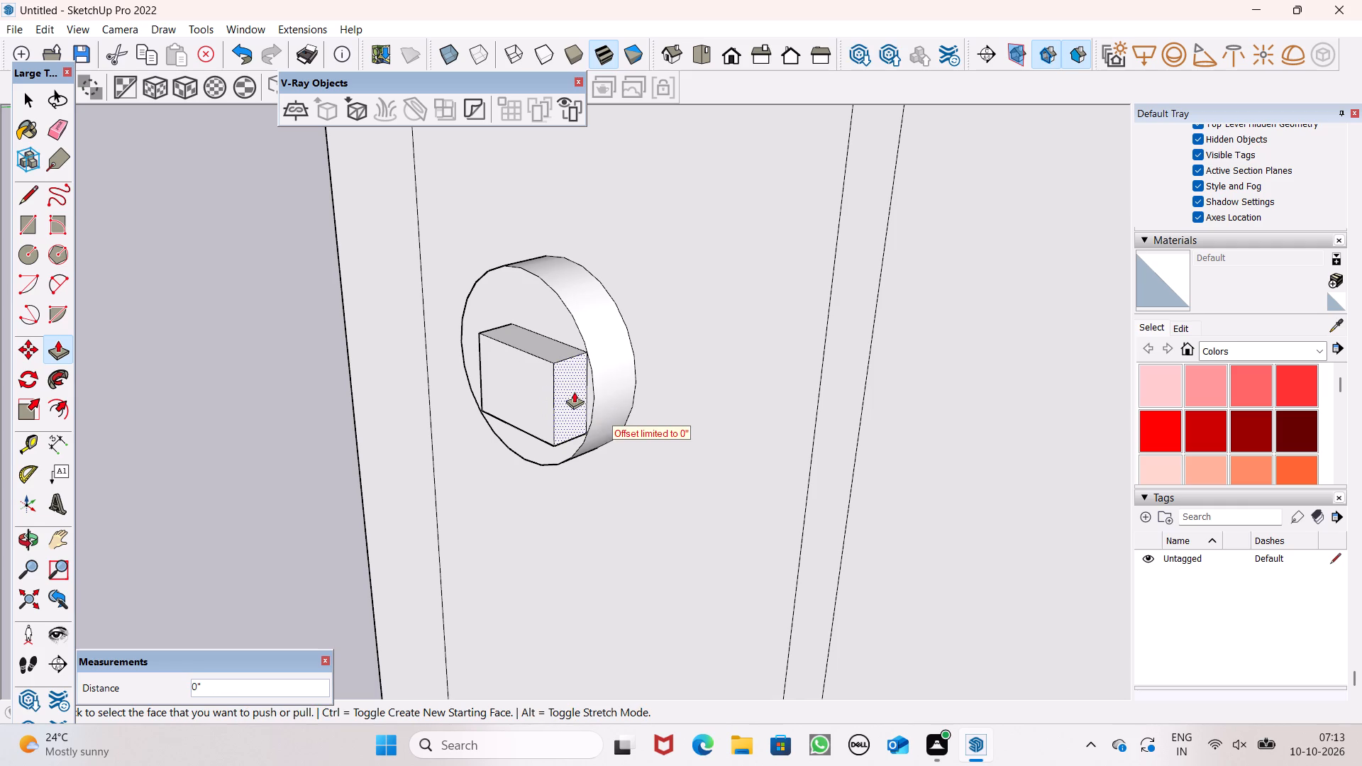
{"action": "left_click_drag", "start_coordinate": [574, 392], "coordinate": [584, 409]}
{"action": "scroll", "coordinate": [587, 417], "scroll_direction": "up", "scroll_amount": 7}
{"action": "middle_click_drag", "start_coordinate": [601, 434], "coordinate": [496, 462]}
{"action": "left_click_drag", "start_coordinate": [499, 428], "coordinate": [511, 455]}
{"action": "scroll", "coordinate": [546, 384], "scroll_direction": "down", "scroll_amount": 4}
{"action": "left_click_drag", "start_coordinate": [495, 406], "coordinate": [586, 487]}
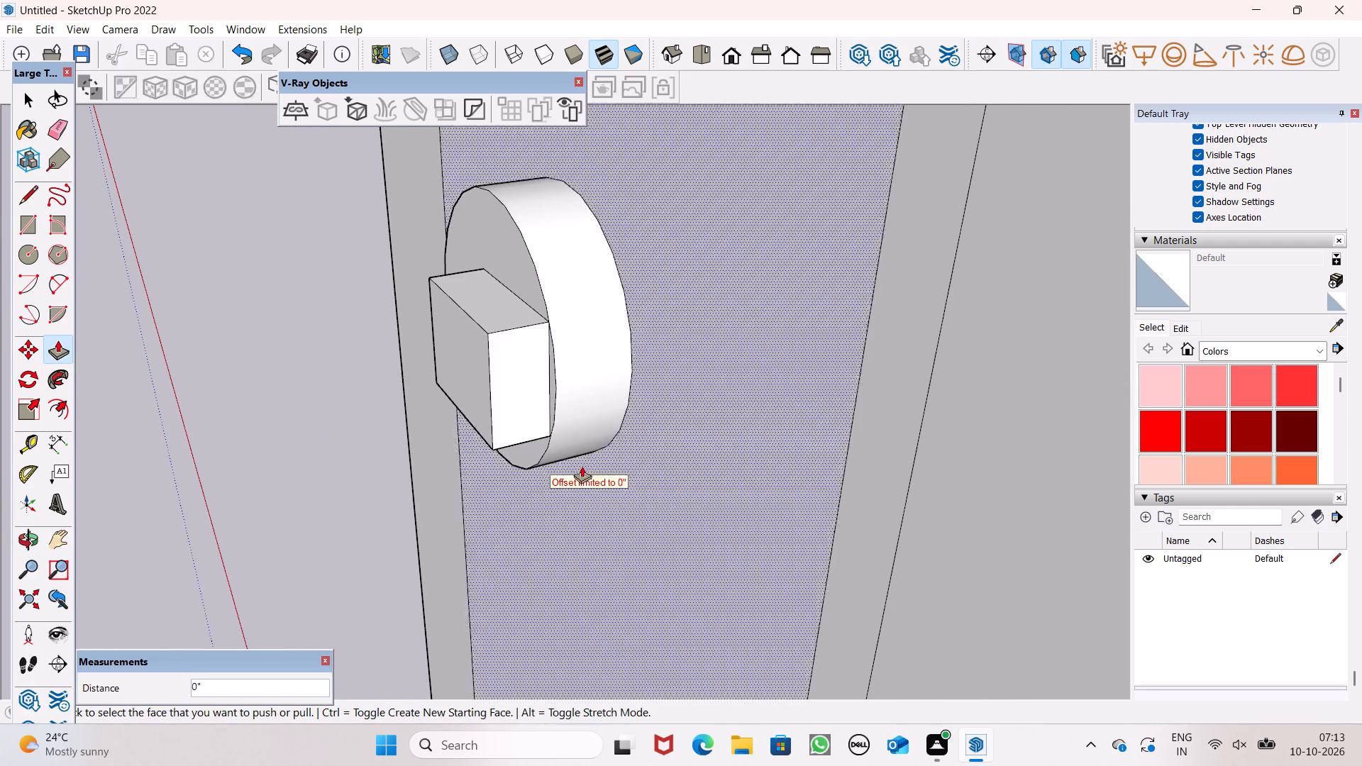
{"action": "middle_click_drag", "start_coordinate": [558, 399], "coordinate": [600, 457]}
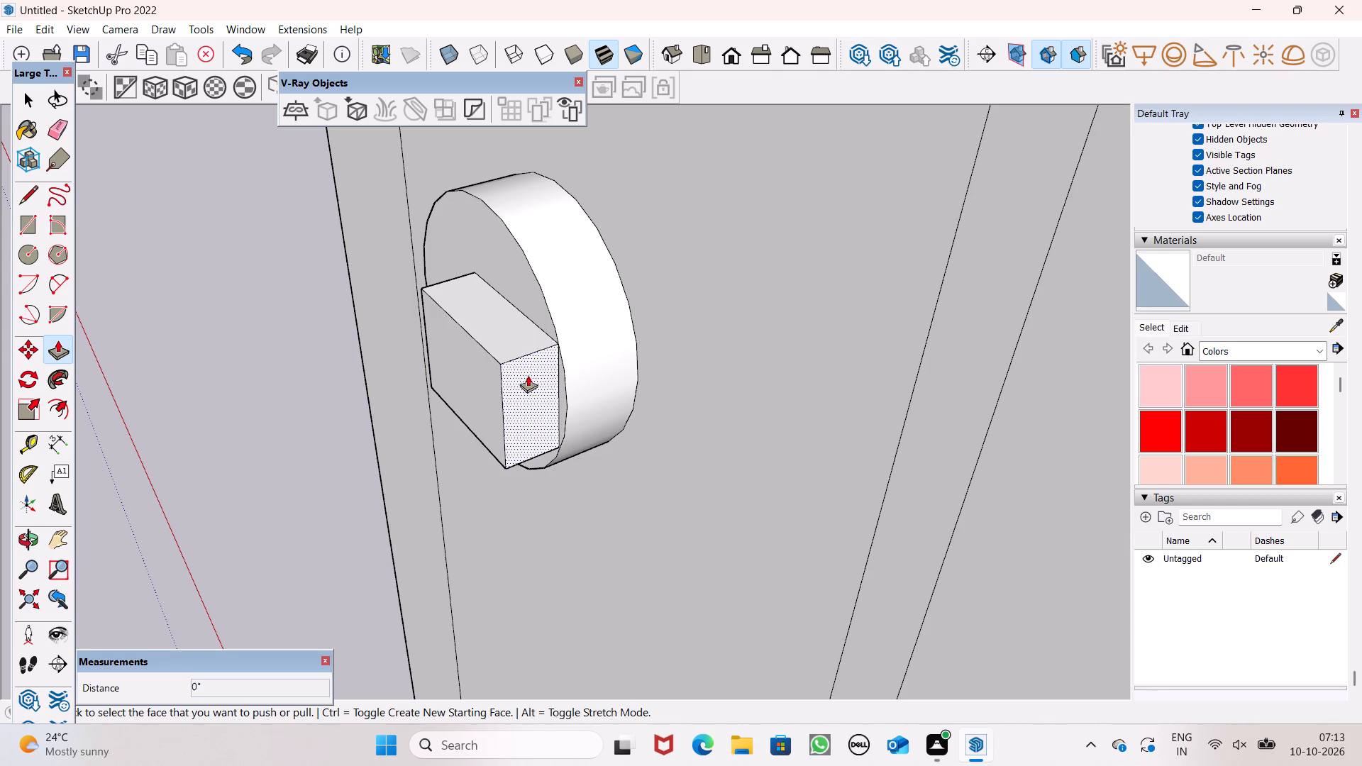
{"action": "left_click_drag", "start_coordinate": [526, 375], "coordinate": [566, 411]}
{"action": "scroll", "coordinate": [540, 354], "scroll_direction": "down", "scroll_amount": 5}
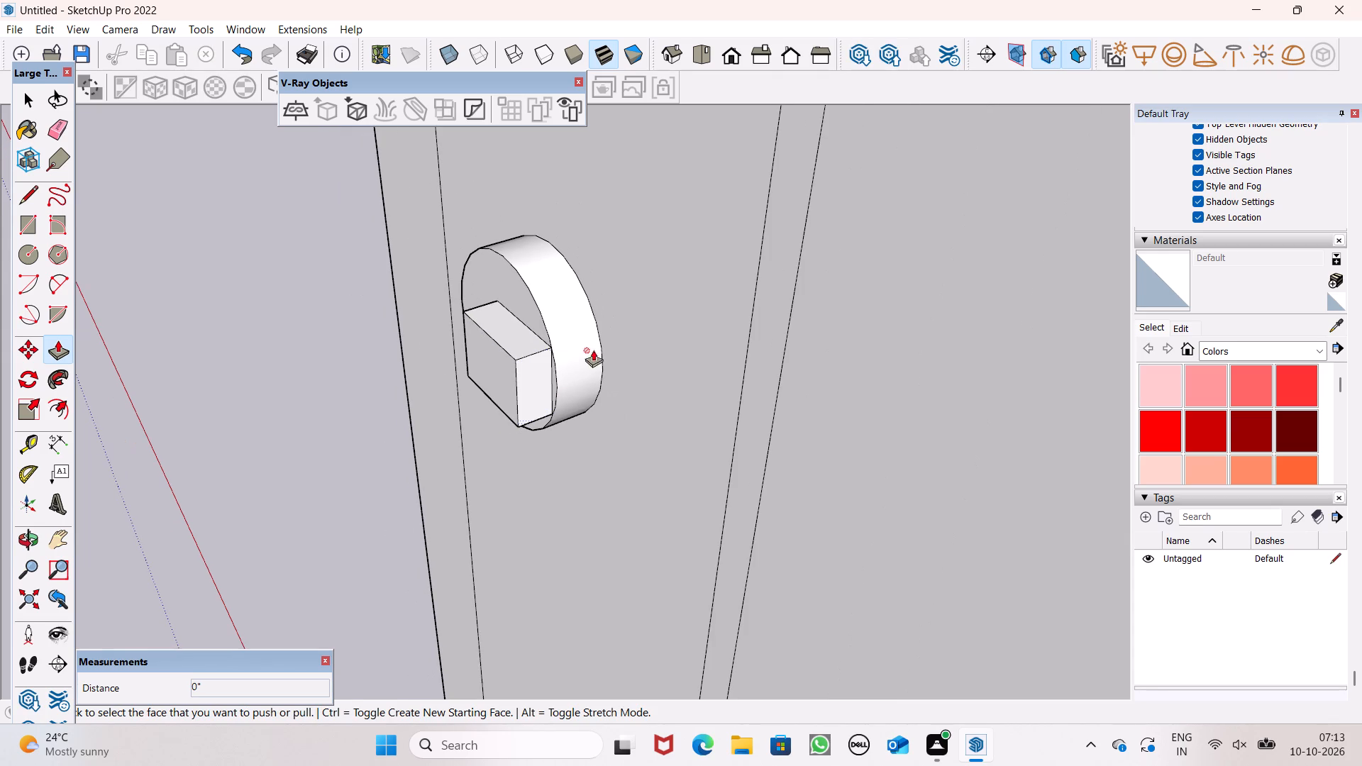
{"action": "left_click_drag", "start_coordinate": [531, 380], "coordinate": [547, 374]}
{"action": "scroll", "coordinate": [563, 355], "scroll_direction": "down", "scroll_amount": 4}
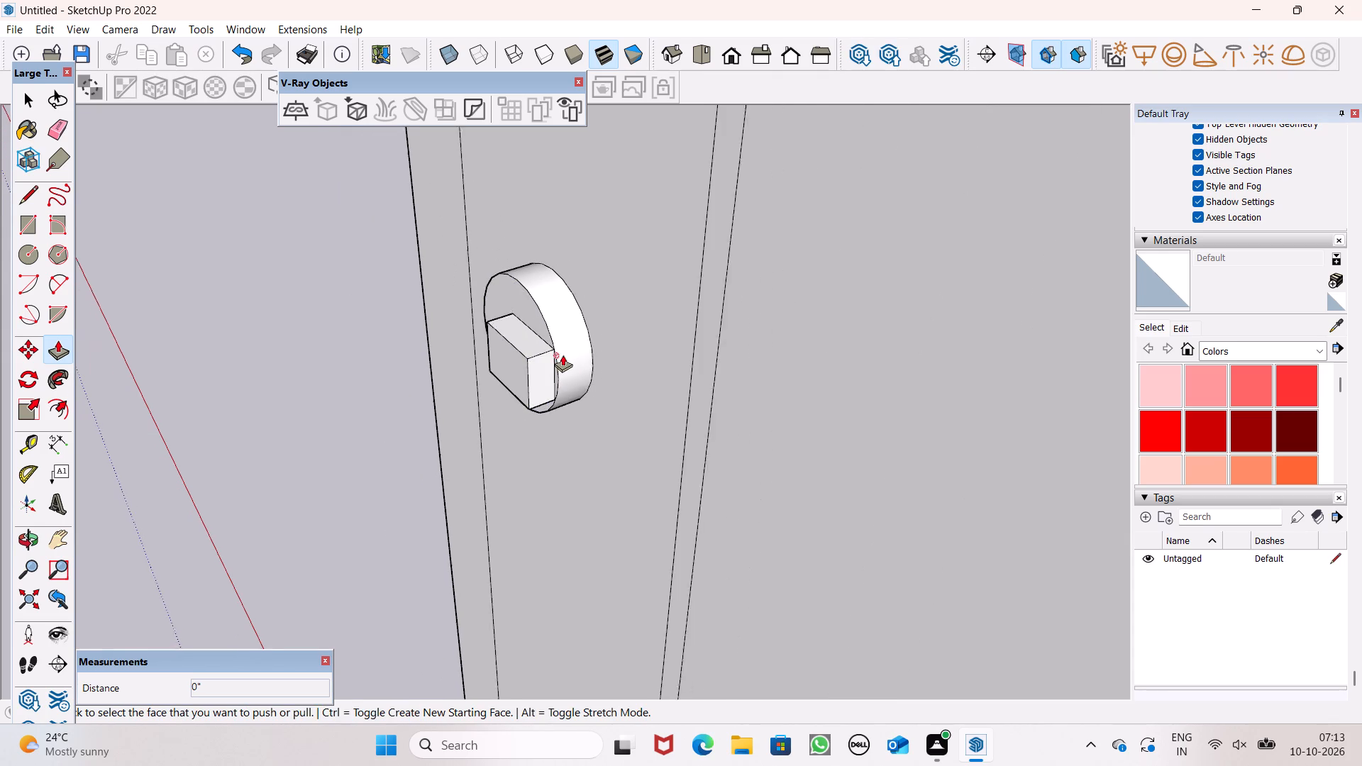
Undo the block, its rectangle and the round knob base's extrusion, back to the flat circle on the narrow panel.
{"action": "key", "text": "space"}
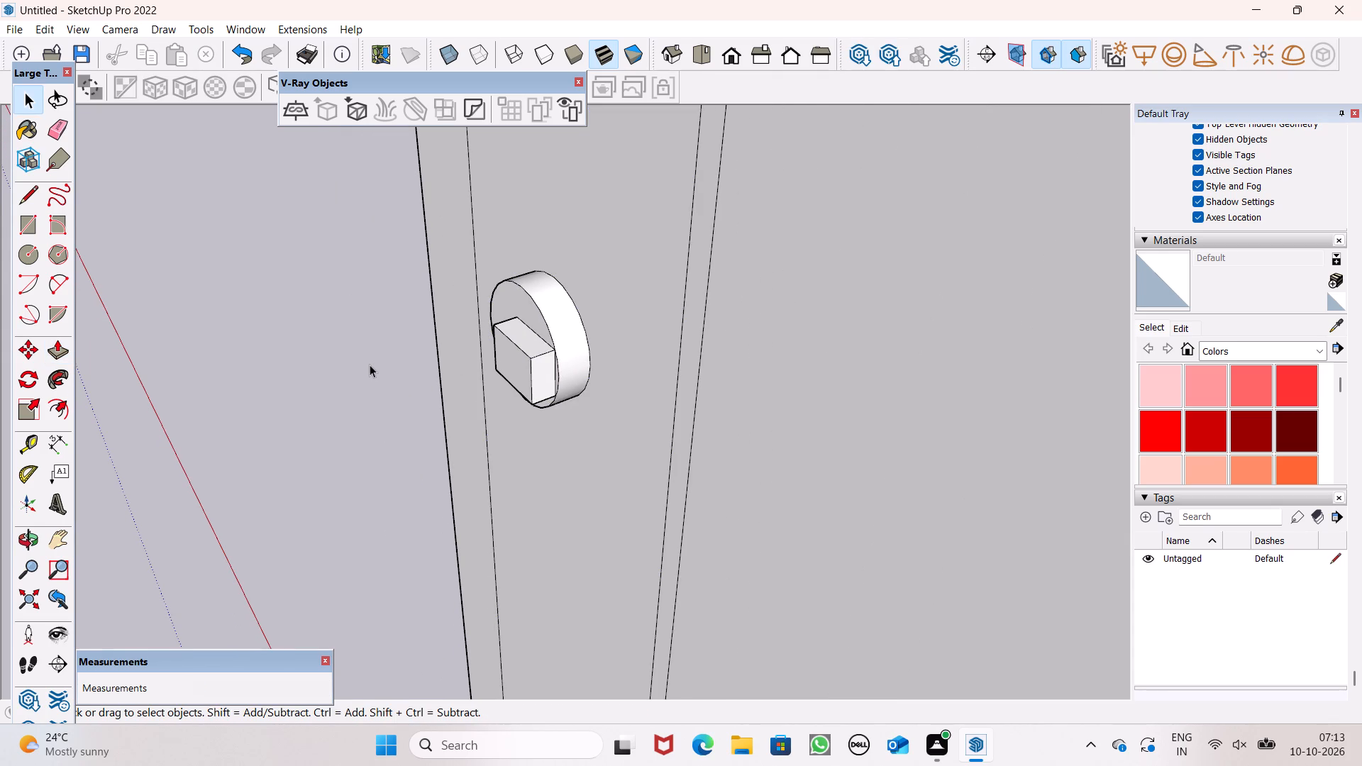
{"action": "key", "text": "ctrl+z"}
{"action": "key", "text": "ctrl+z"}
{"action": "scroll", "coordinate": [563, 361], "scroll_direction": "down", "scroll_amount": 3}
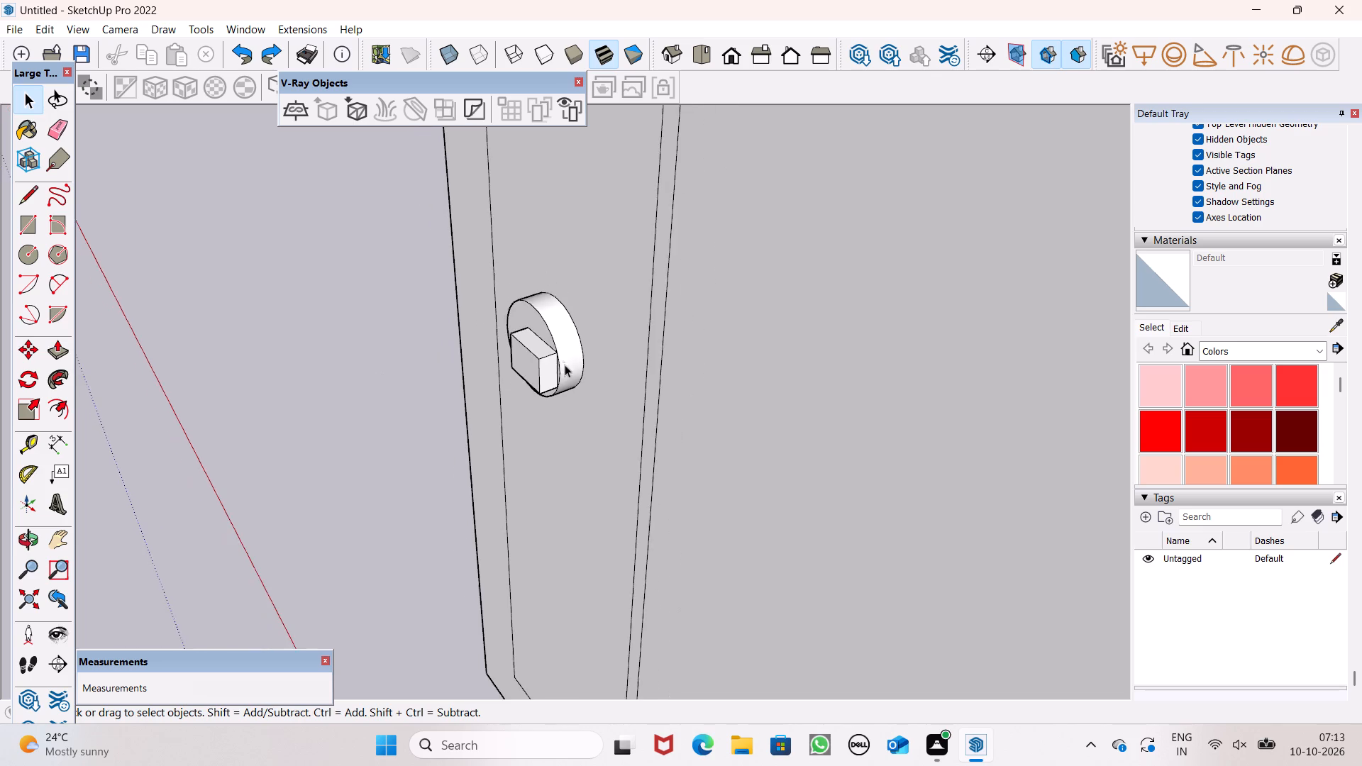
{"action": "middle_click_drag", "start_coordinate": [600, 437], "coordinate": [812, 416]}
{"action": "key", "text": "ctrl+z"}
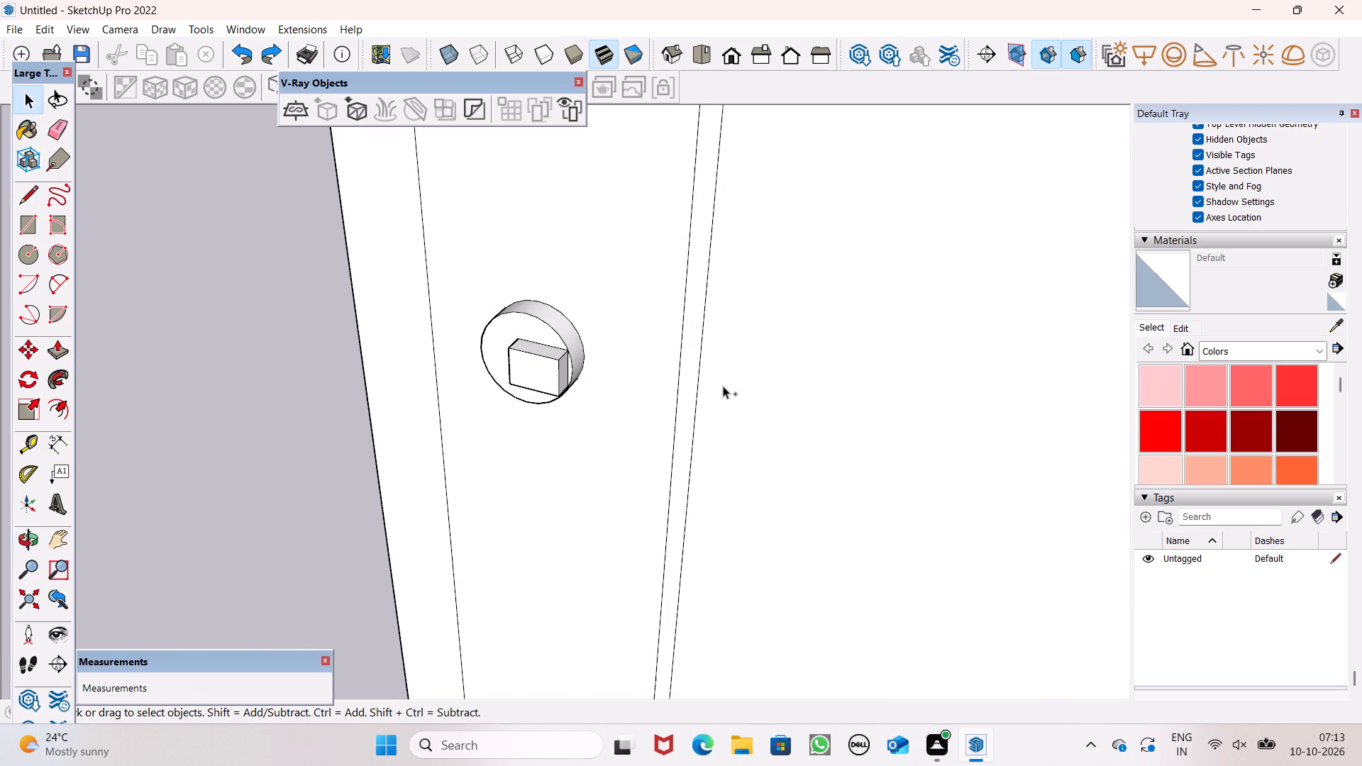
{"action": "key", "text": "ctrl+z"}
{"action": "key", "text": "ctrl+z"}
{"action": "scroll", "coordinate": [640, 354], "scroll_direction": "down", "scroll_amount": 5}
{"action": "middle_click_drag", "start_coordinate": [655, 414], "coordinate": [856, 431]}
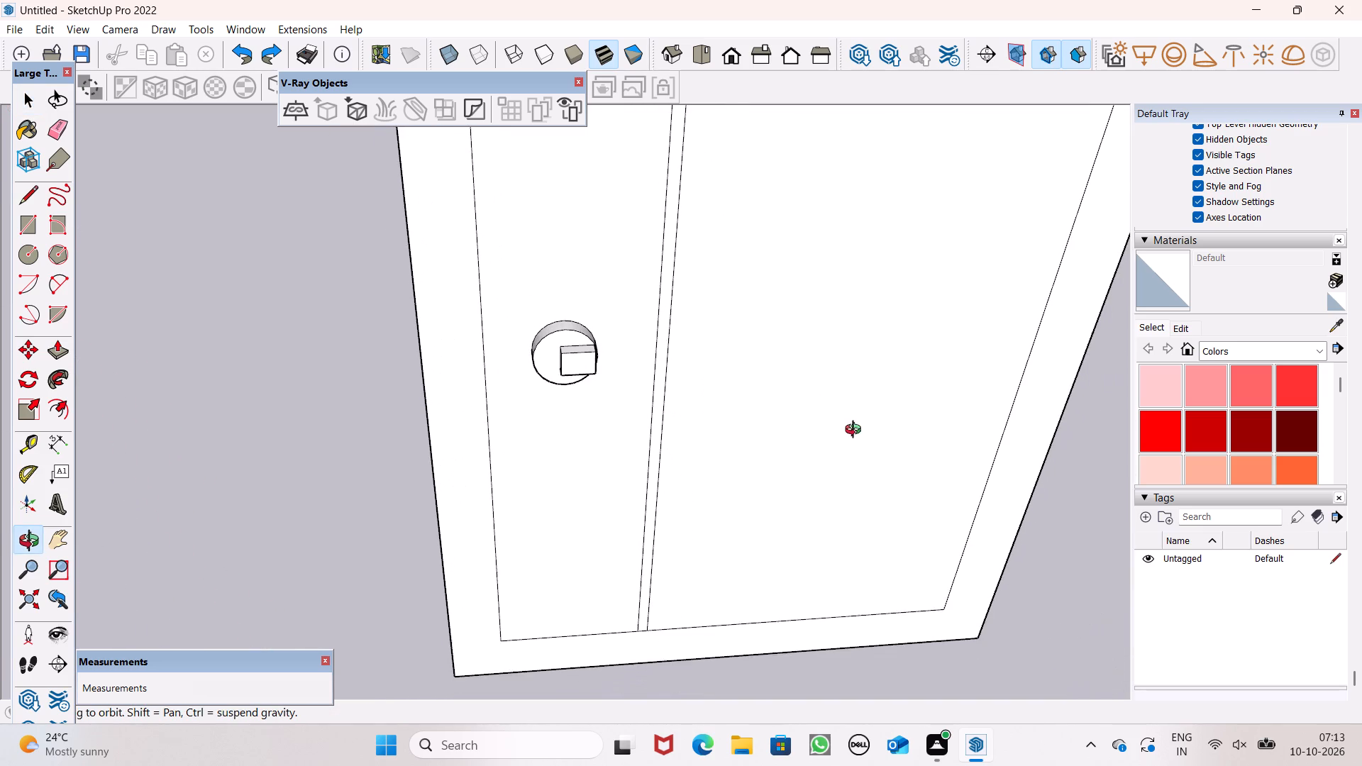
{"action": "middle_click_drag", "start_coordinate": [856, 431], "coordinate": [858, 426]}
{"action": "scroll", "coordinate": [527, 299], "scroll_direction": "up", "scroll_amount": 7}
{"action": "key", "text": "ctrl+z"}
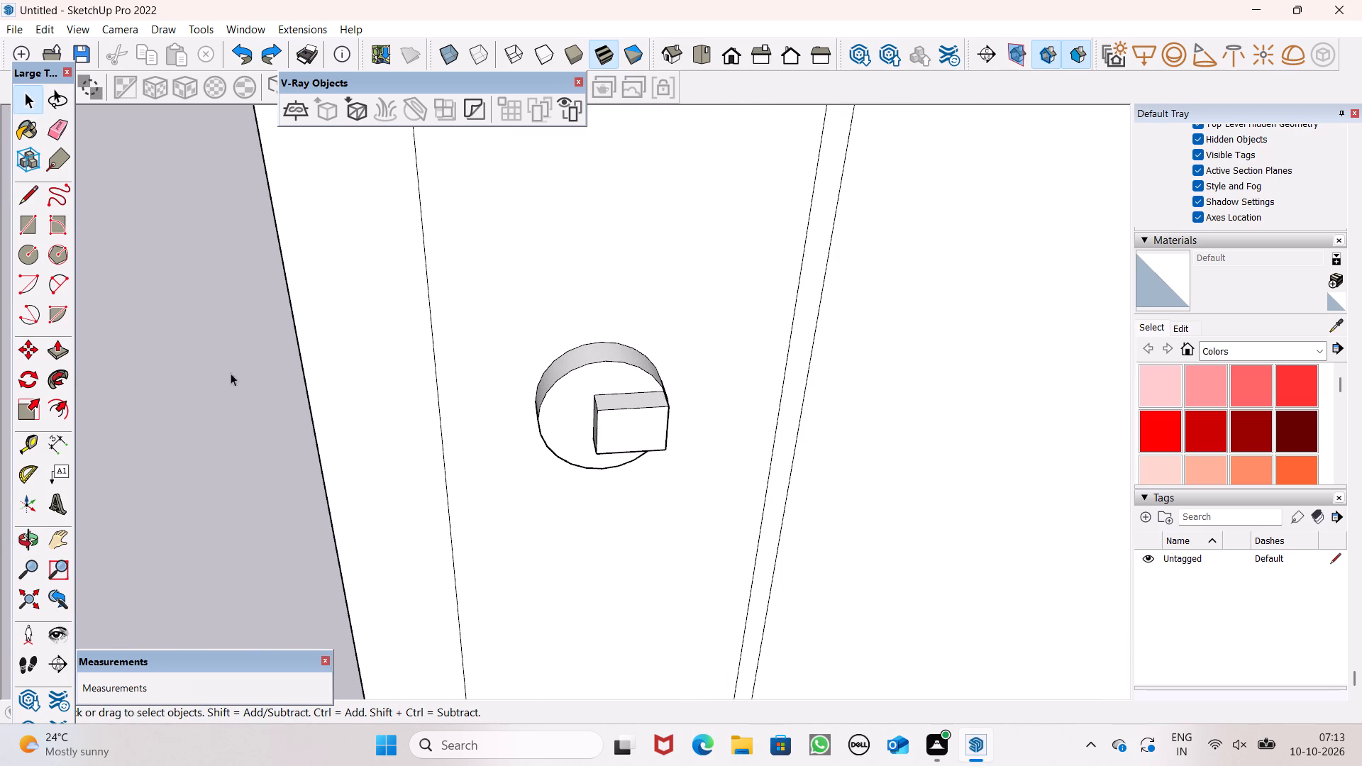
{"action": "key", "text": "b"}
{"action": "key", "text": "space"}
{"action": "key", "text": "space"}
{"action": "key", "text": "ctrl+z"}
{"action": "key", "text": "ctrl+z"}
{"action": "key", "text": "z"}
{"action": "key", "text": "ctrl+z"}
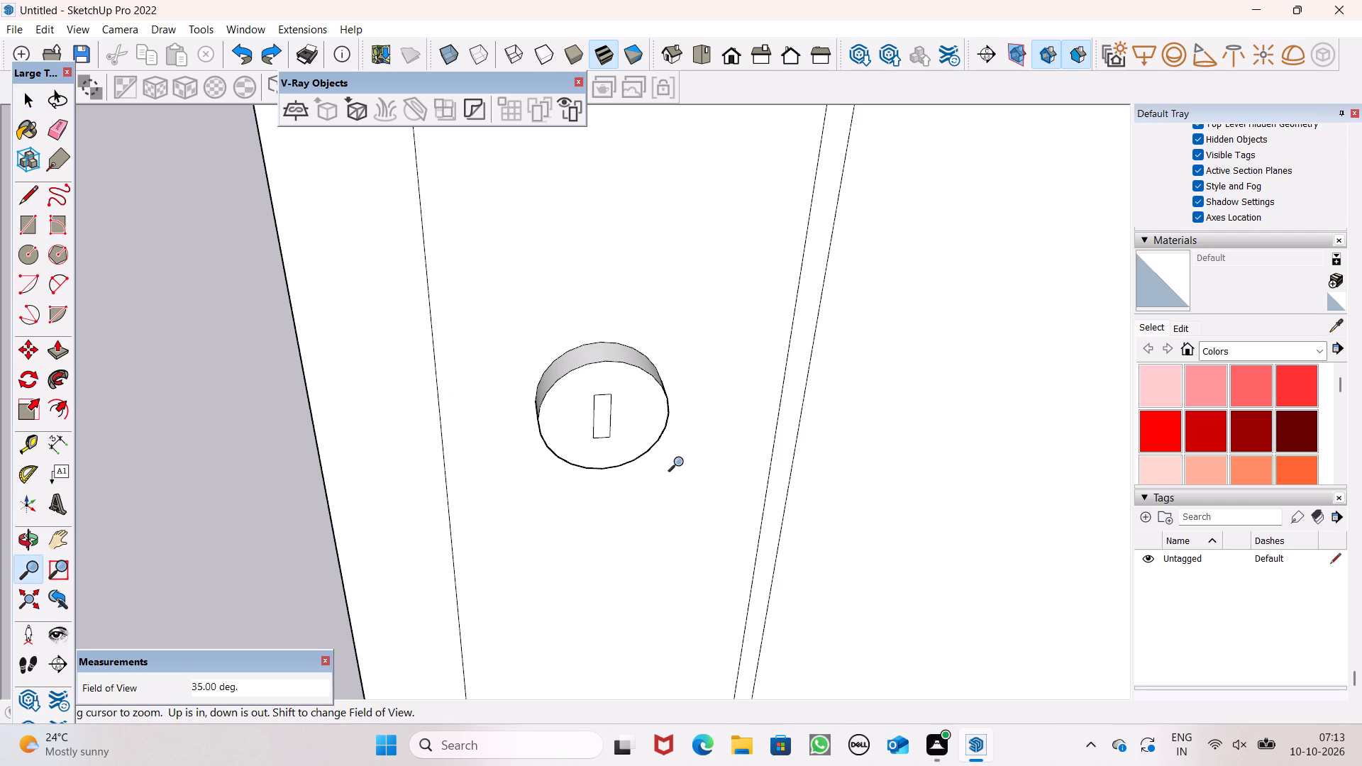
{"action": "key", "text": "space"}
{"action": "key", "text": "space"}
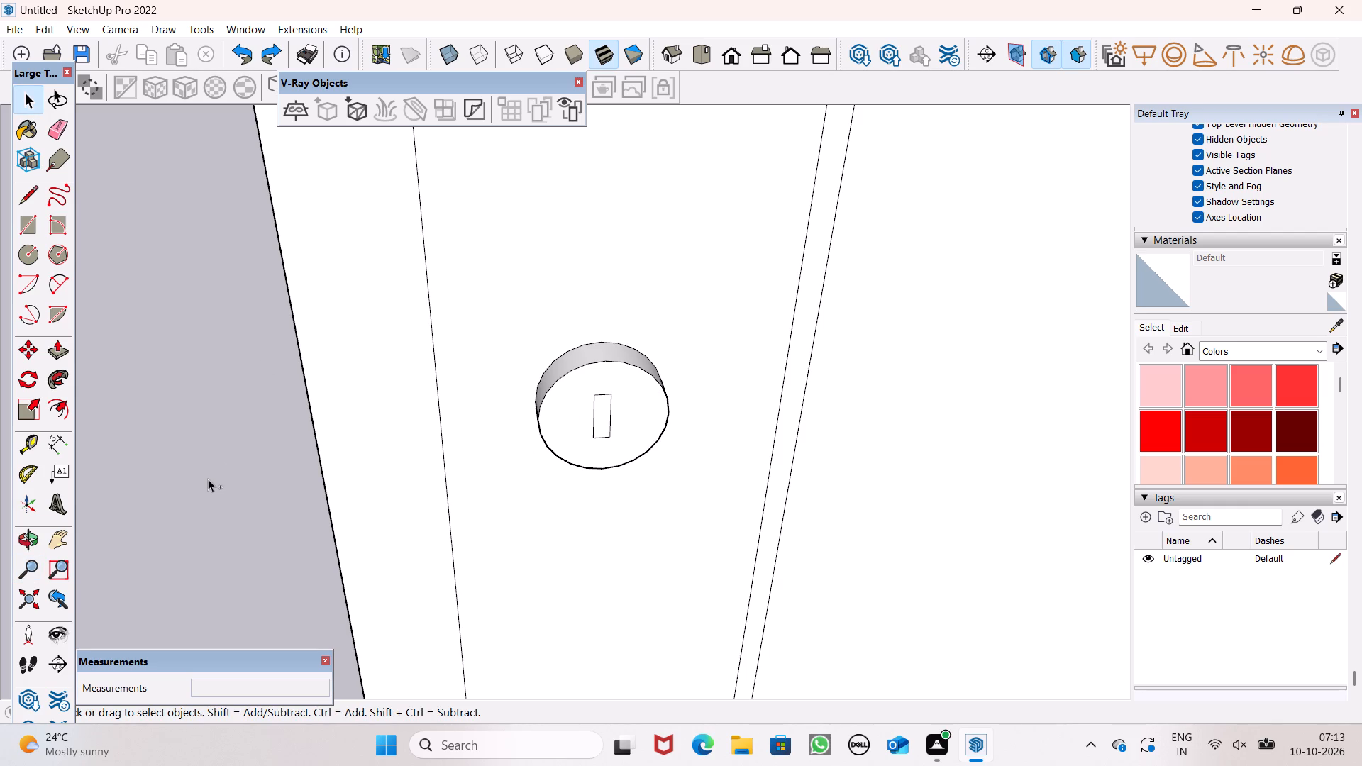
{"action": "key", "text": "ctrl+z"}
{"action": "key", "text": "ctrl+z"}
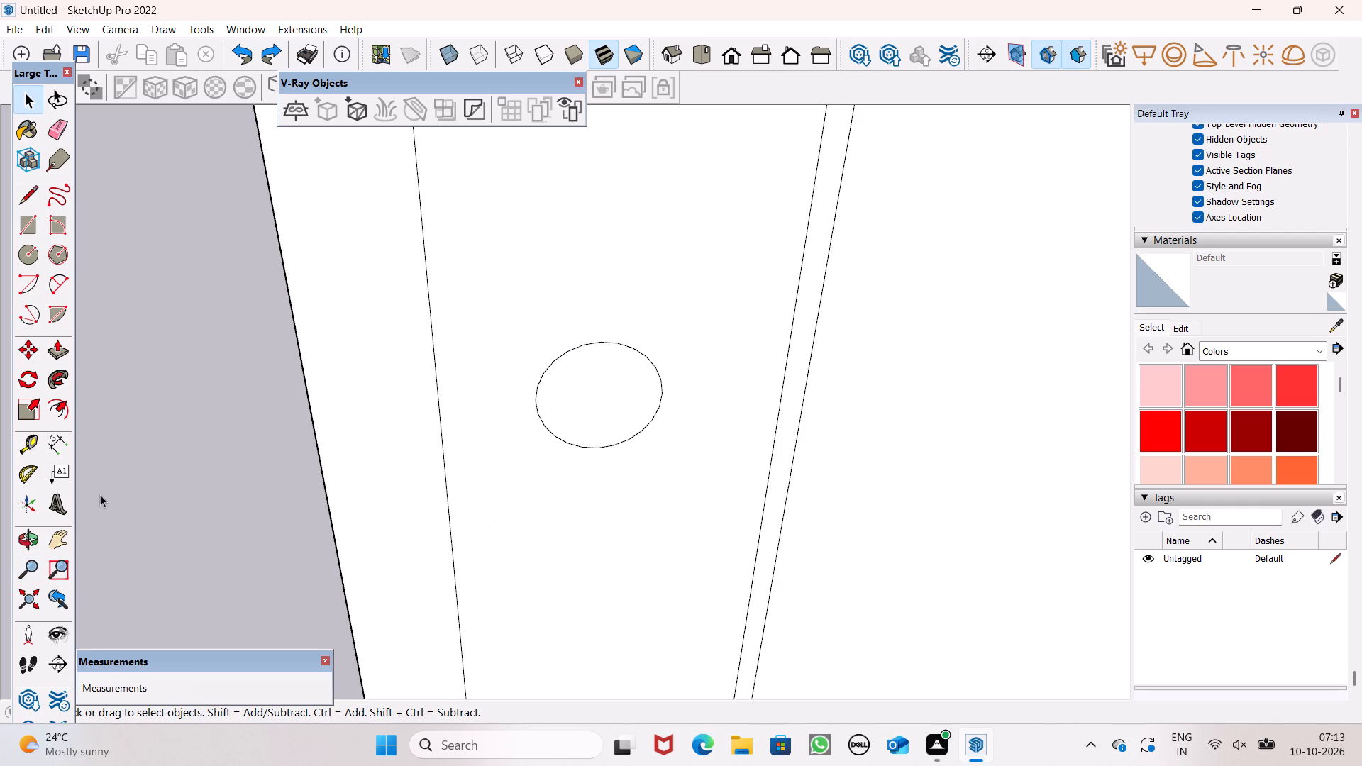
Draw a narrow upright rectangle about 1 3/8" tall near the centre of the flat circle on the door's narrow panel.
{"action": "left_click", "coordinate": [34, 226]}
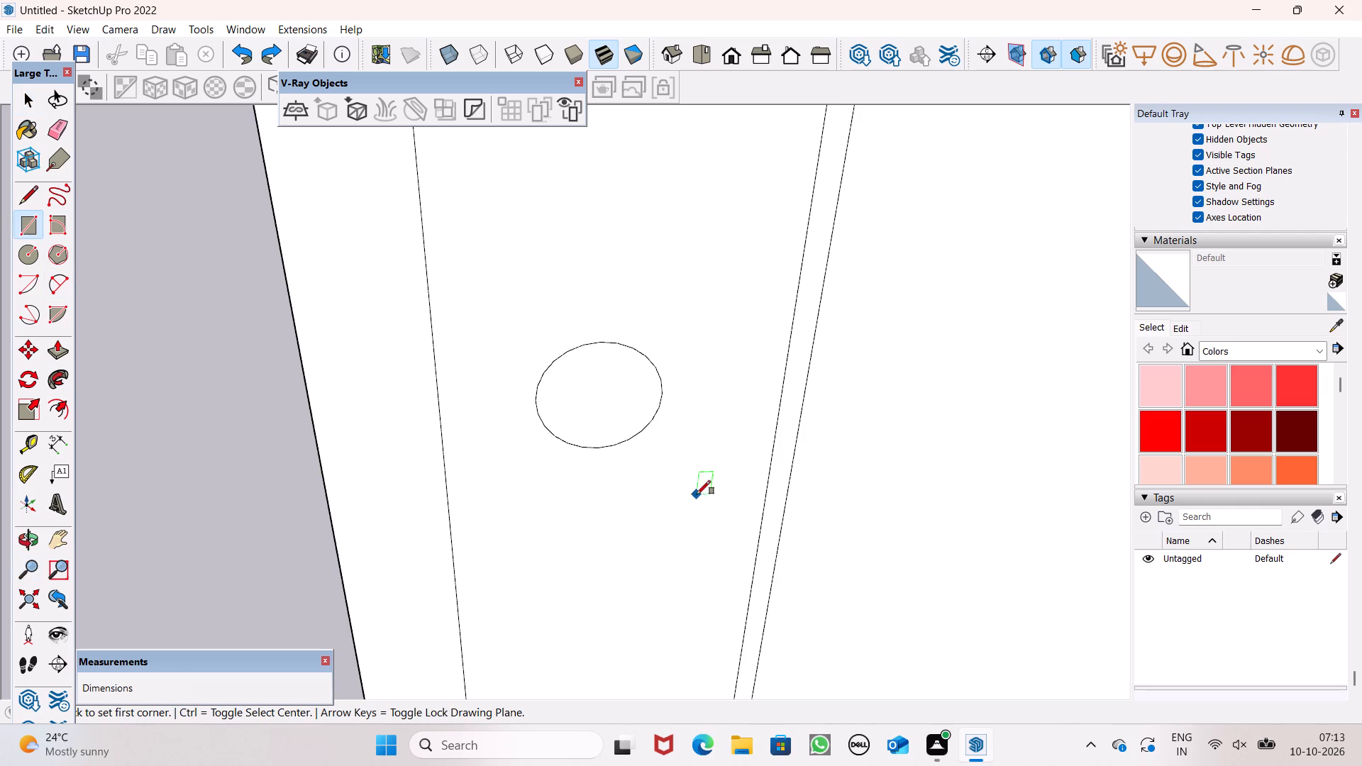
{"action": "scroll", "coordinate": [594, 430], "scroll_direction": "up", "scroll_amount": 4}
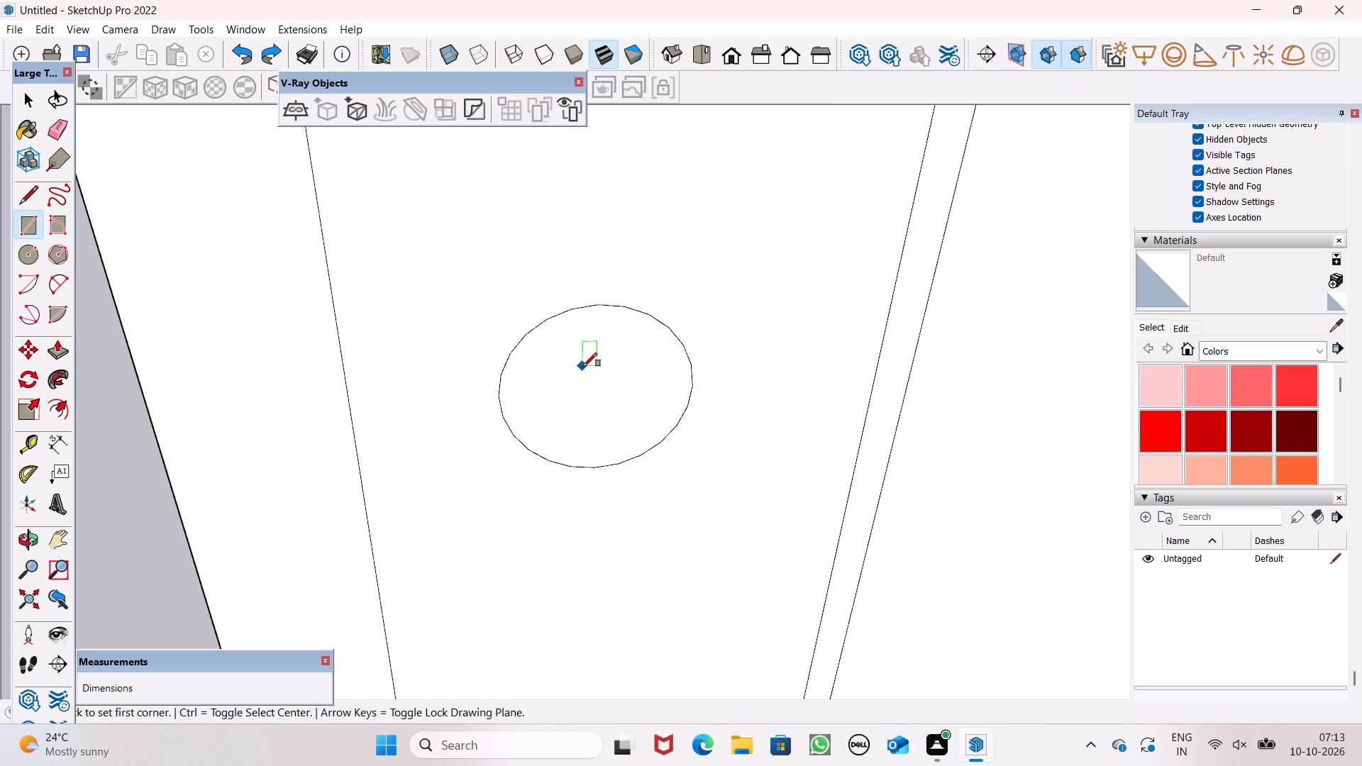
{"action": "left_click", "coordinate": [585, 362]}
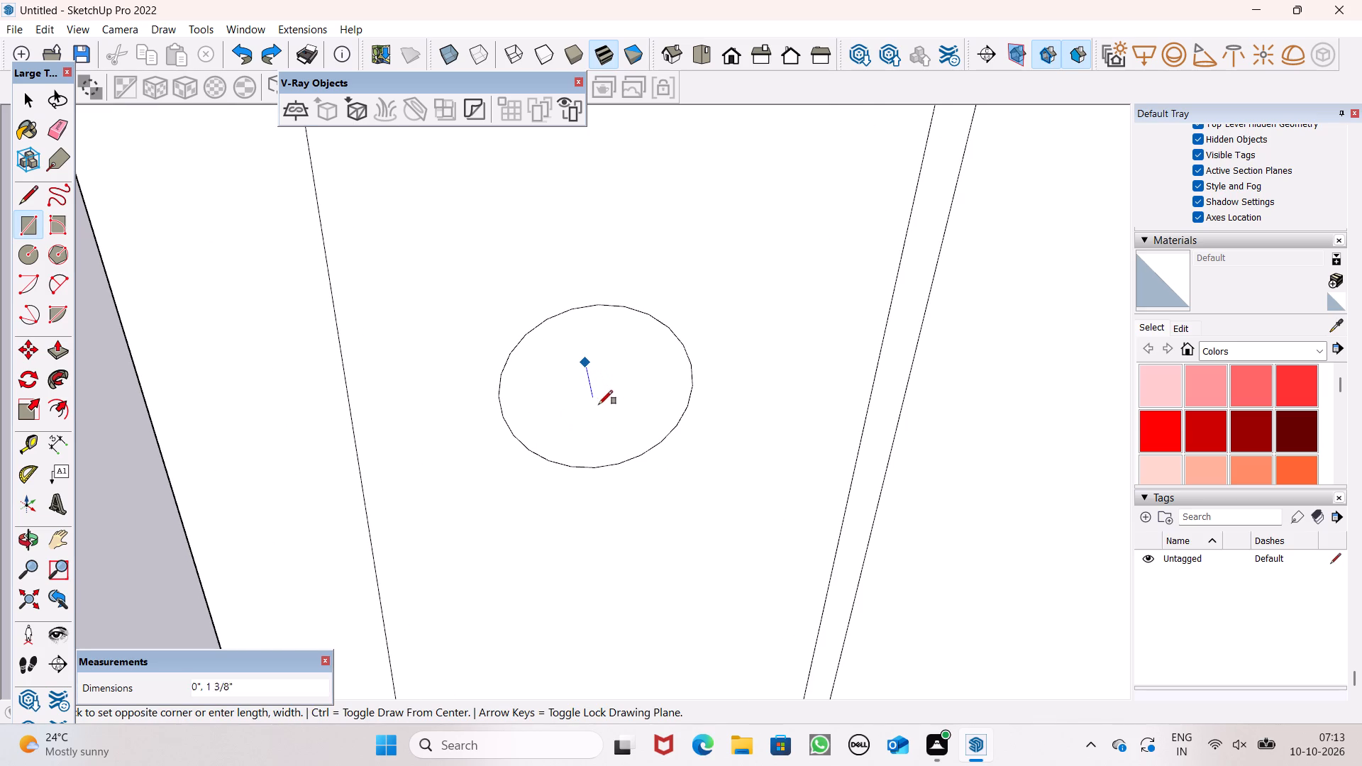
{"action": "scroll", "coordinate": [588, 429], "scroll_direction": "down", "scroll_amount": 3}
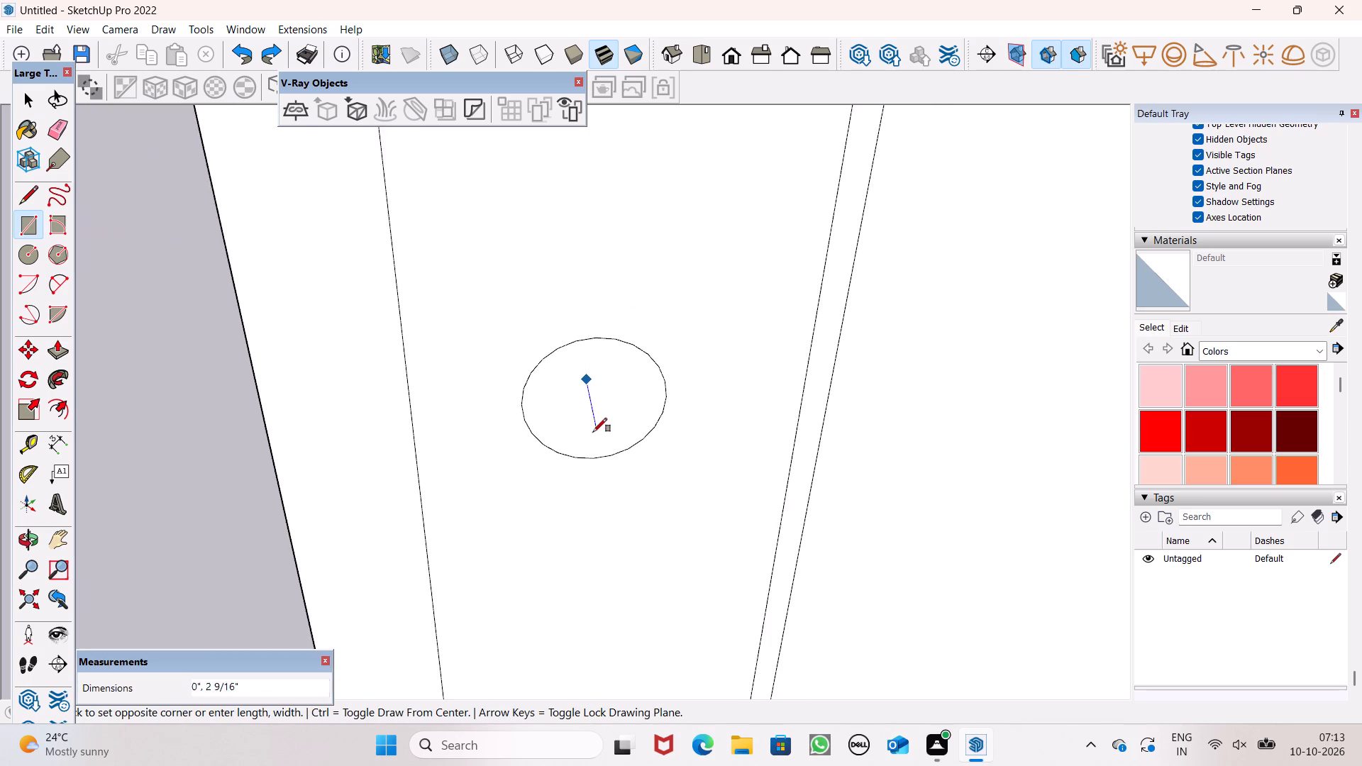
{"action": "middle_click_drag", "start_coordinate": [593, 432], "coordinate": [598, 304]}
{"action": "scroll", "coordinate": [598, 304], "scroll_direction": "up", "scroll_amount": 1}
{"action": "scroll", "coordinate": [621, 421], "scroll_direction": "up", "scroll_amount": 6}
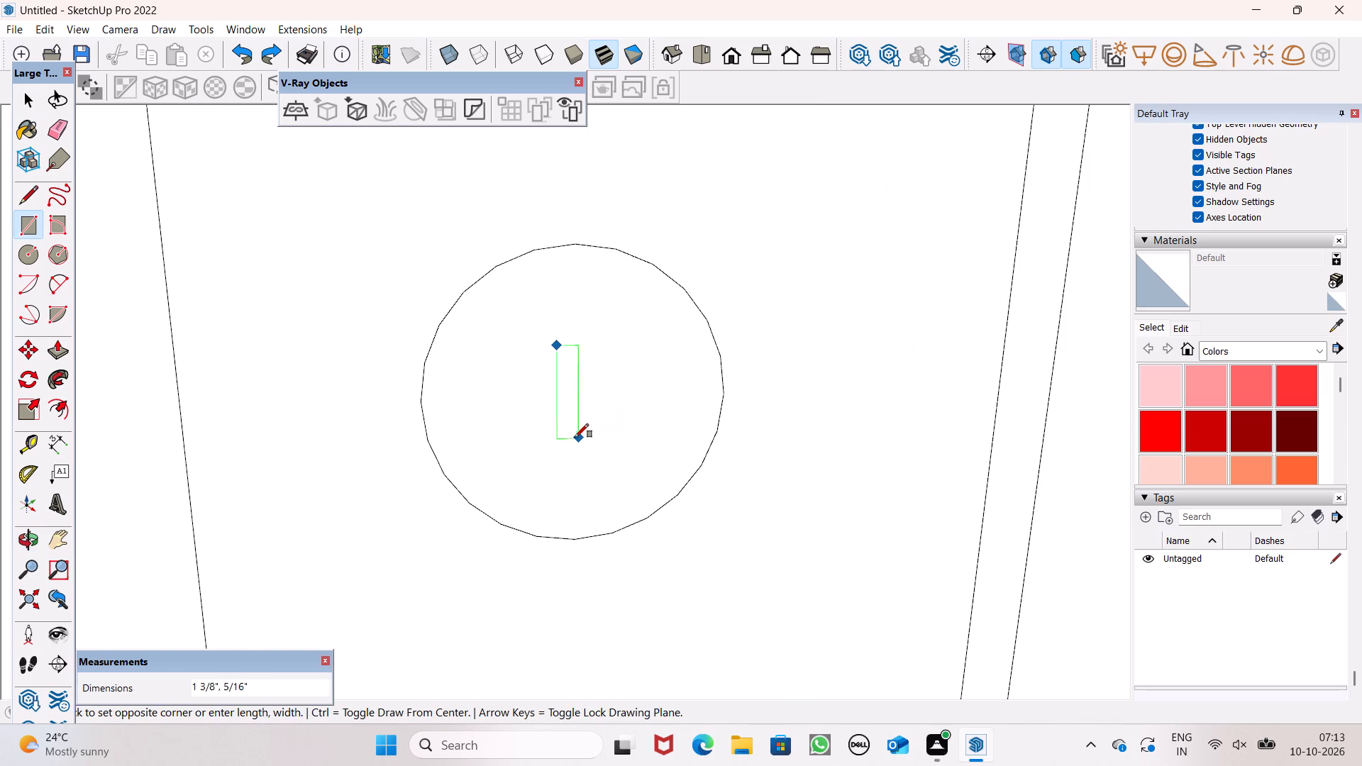
{"action": "left_click", "coordinate": [591, 441]}
{"action": "scroll", "coordinate": [520, 406], "scroll_direction": "down", "scroll_amount": 3}
{"action": "key", "text": "space"}
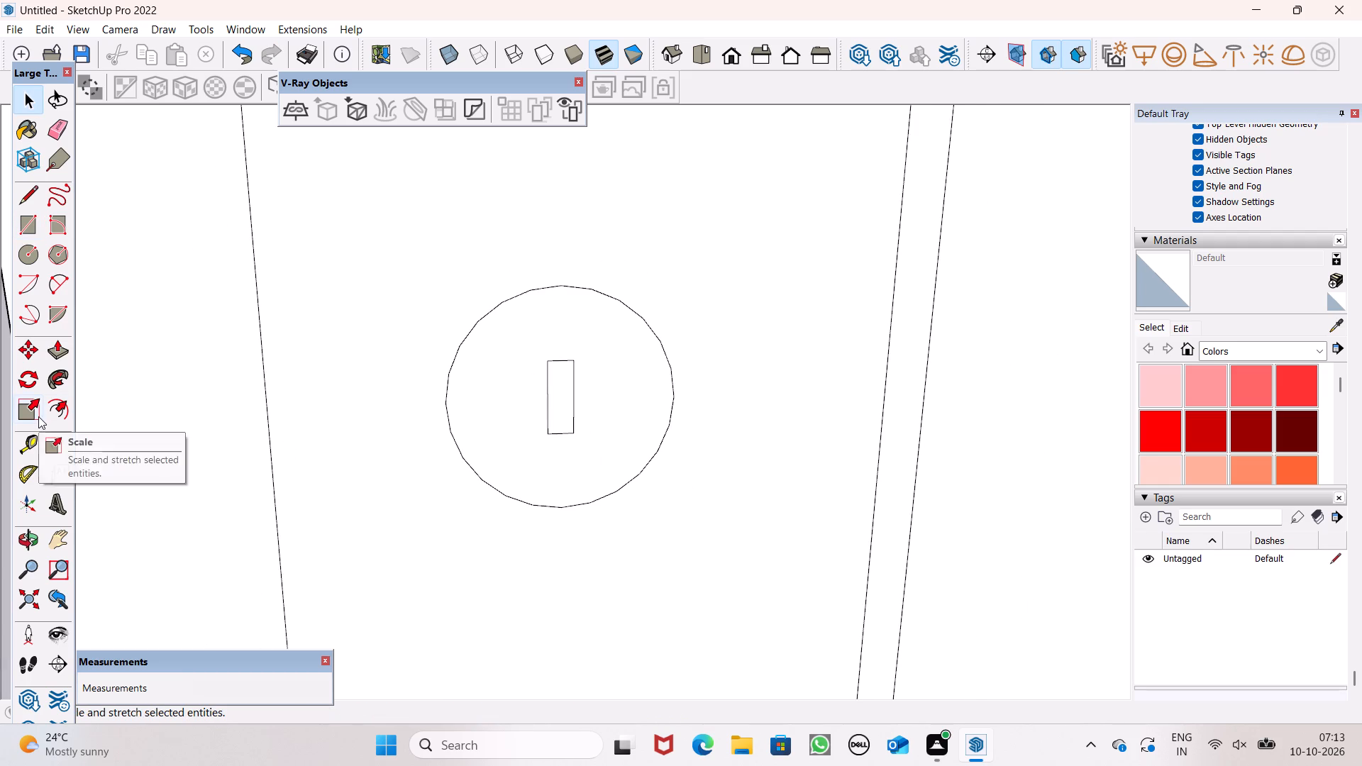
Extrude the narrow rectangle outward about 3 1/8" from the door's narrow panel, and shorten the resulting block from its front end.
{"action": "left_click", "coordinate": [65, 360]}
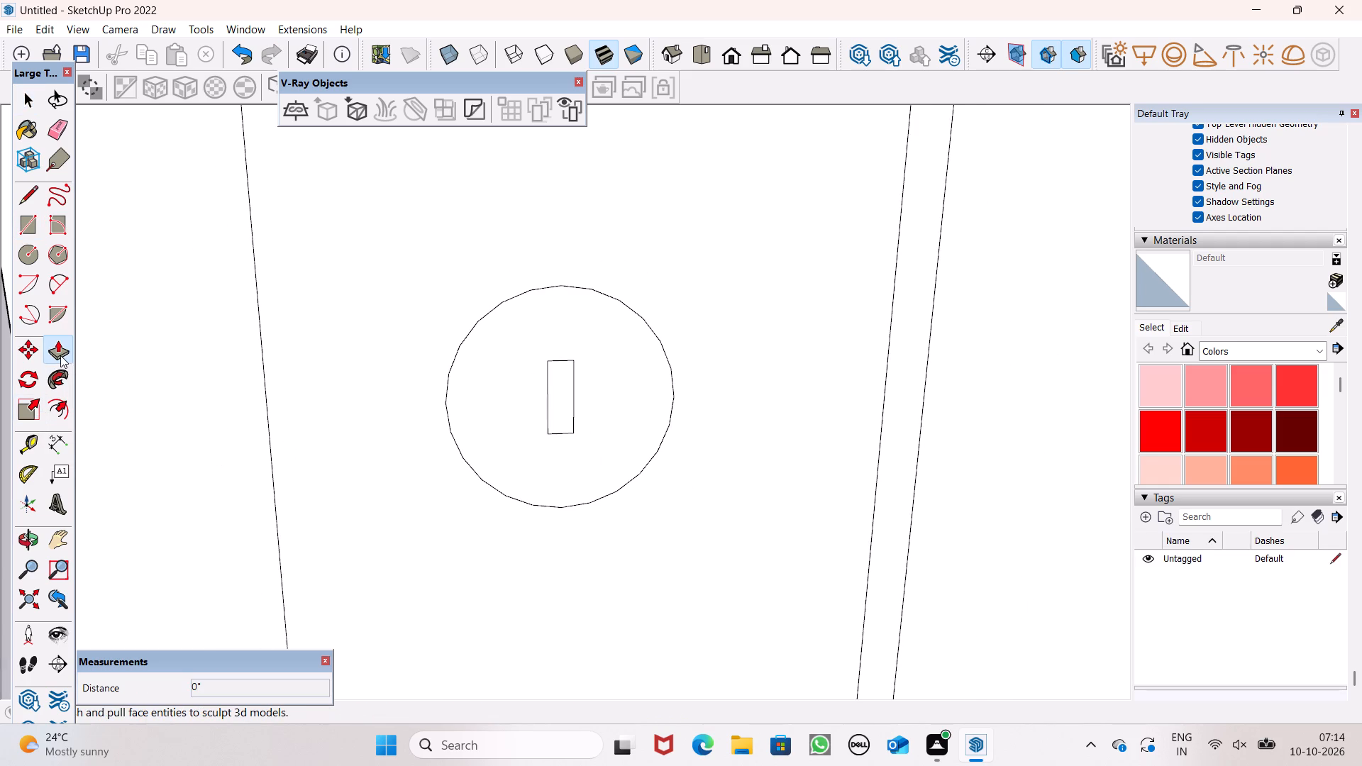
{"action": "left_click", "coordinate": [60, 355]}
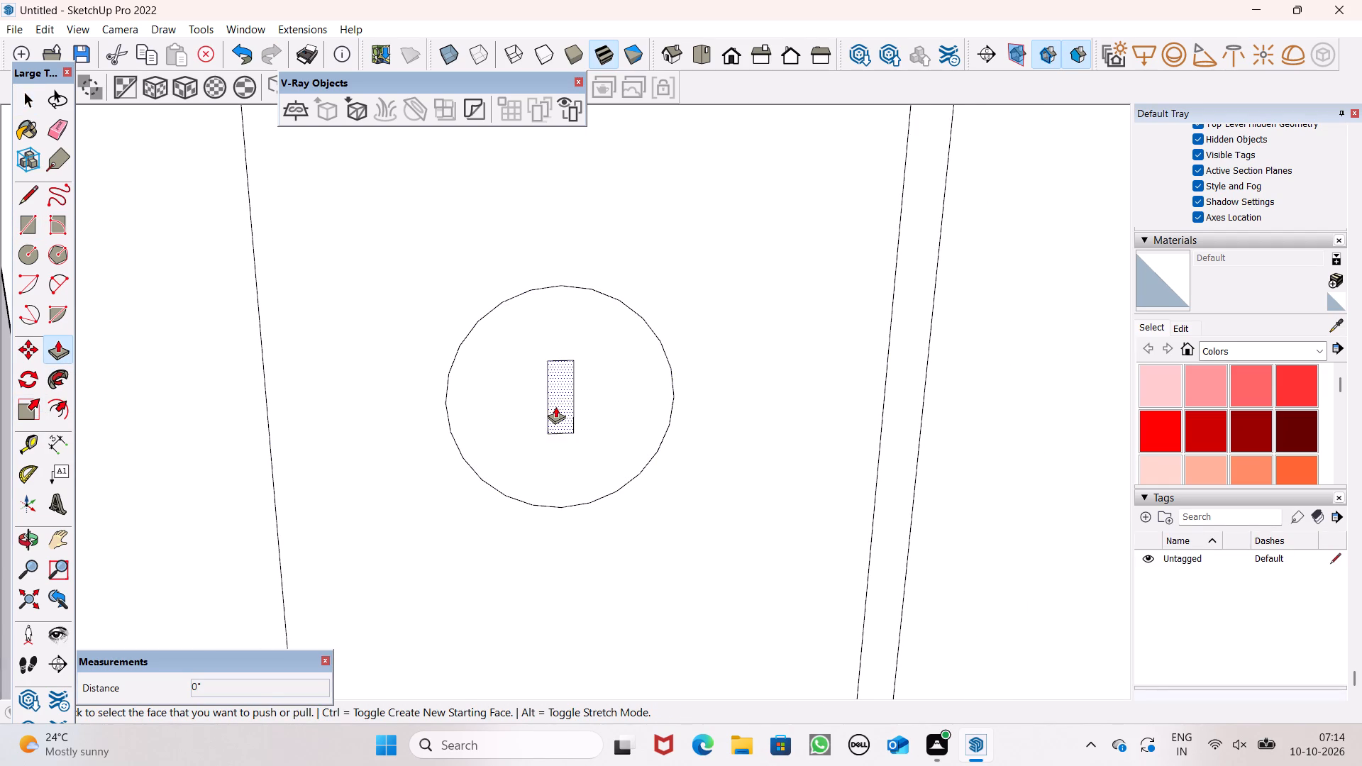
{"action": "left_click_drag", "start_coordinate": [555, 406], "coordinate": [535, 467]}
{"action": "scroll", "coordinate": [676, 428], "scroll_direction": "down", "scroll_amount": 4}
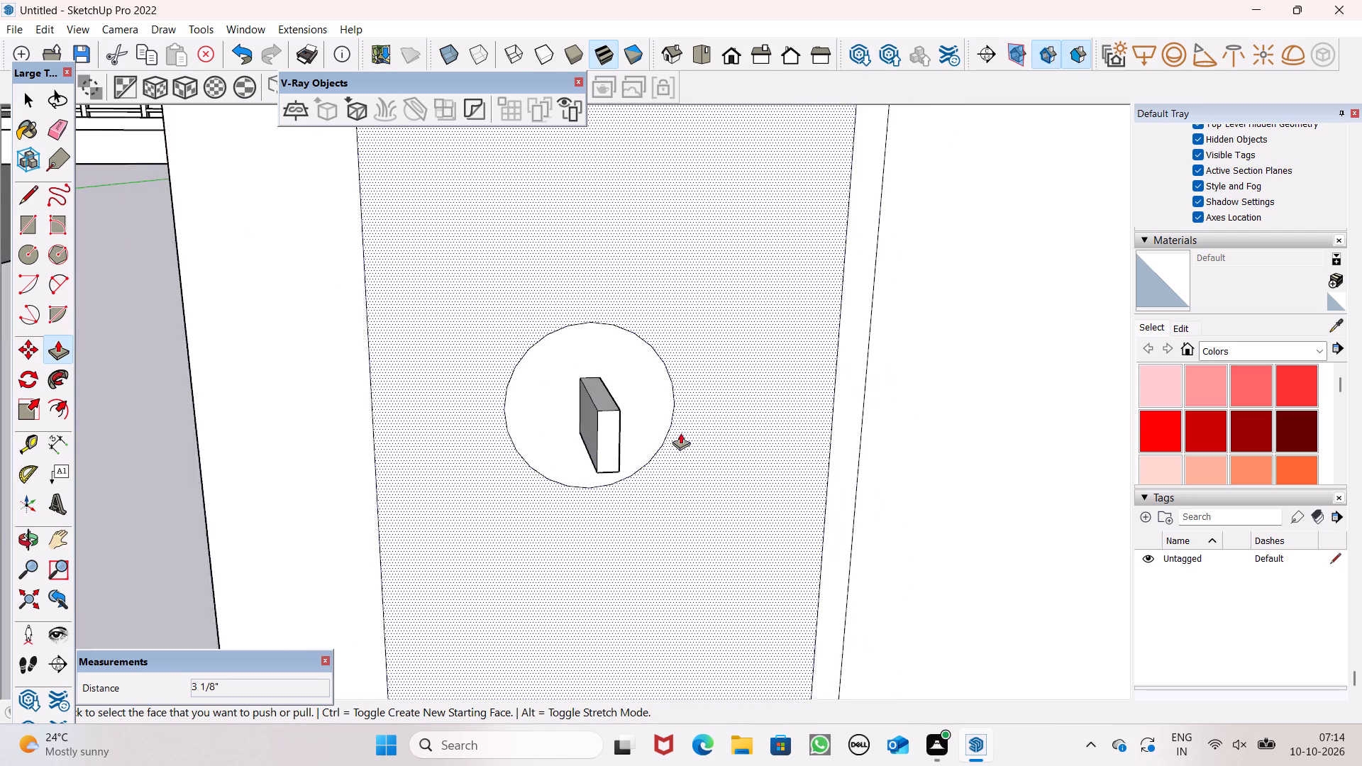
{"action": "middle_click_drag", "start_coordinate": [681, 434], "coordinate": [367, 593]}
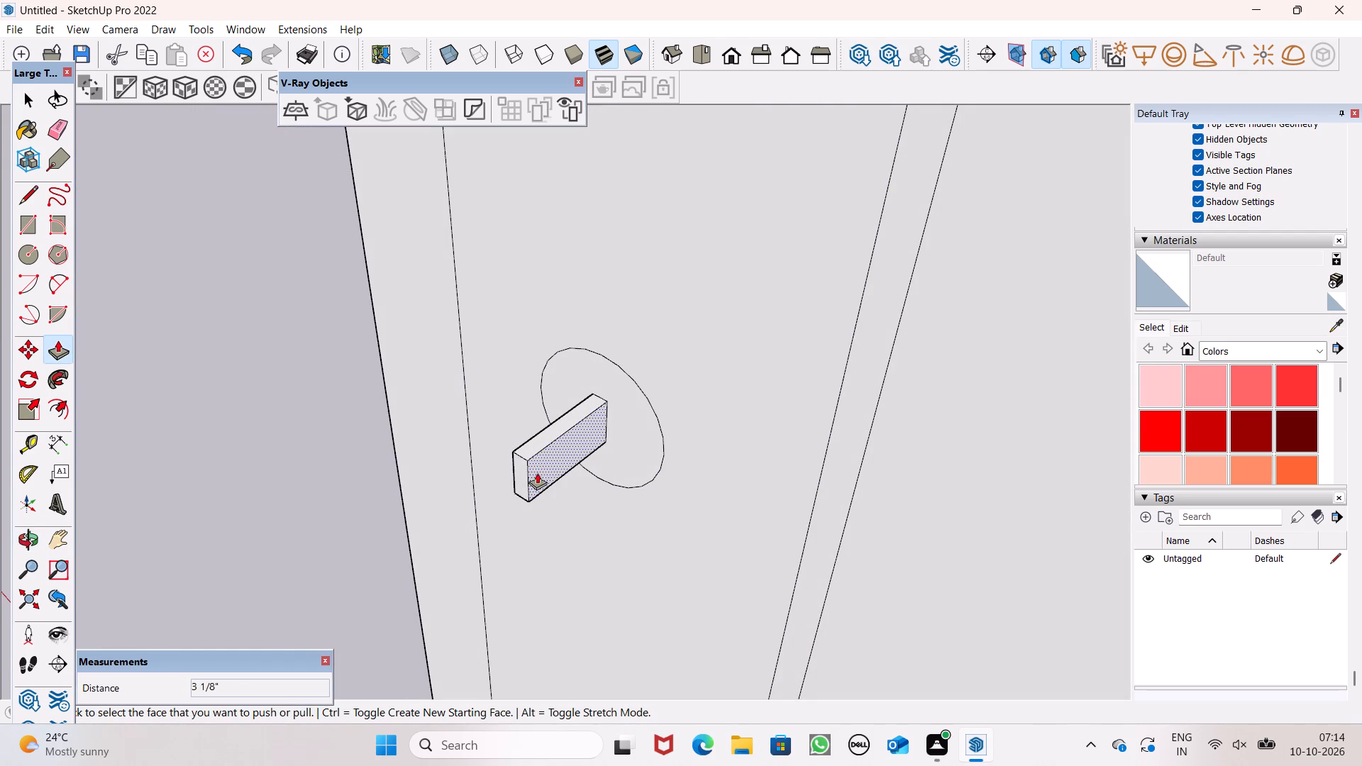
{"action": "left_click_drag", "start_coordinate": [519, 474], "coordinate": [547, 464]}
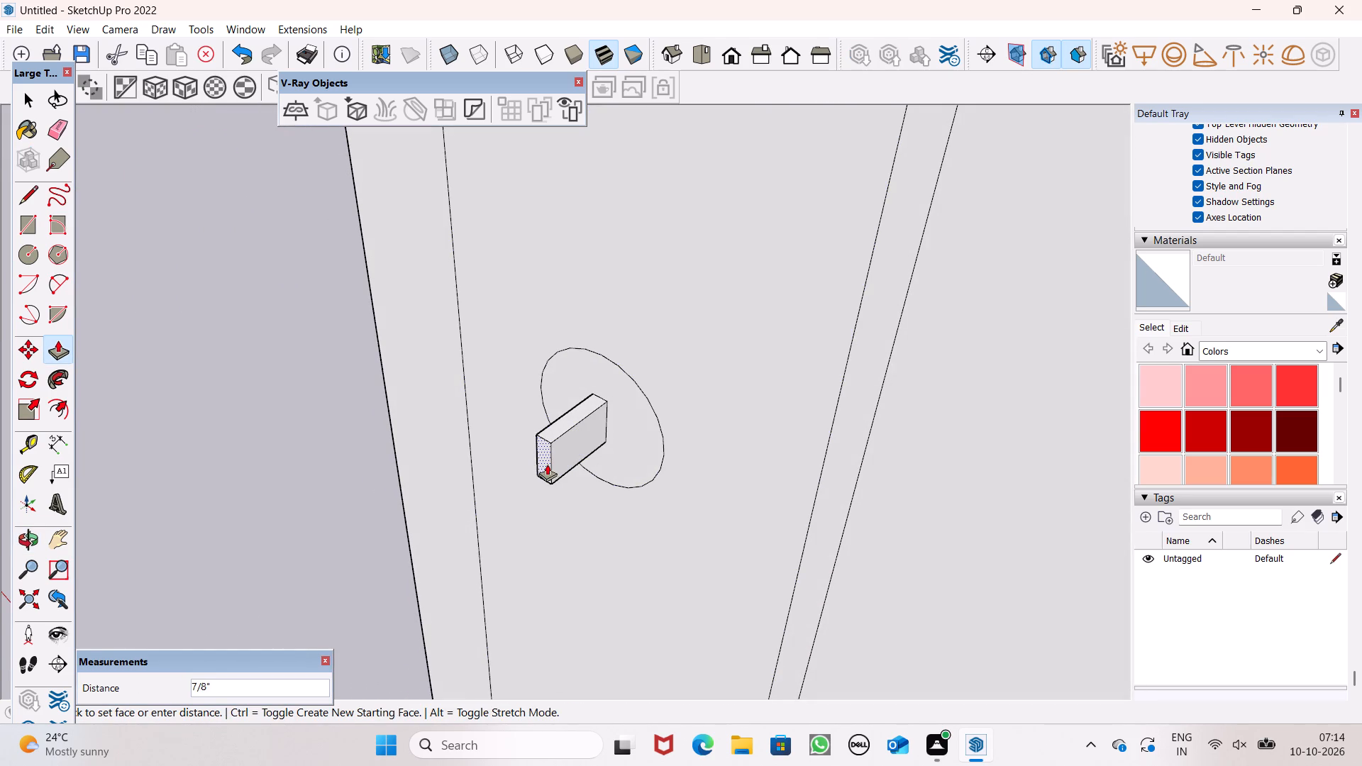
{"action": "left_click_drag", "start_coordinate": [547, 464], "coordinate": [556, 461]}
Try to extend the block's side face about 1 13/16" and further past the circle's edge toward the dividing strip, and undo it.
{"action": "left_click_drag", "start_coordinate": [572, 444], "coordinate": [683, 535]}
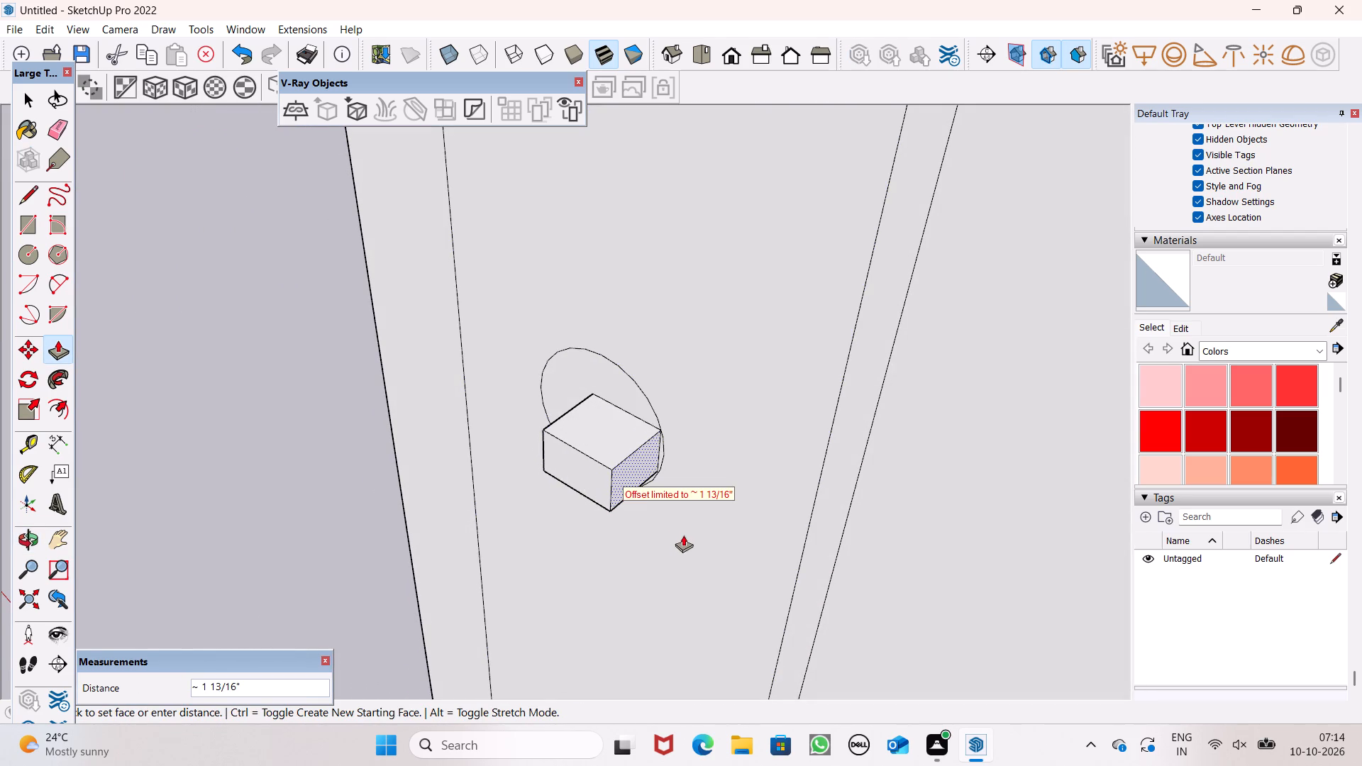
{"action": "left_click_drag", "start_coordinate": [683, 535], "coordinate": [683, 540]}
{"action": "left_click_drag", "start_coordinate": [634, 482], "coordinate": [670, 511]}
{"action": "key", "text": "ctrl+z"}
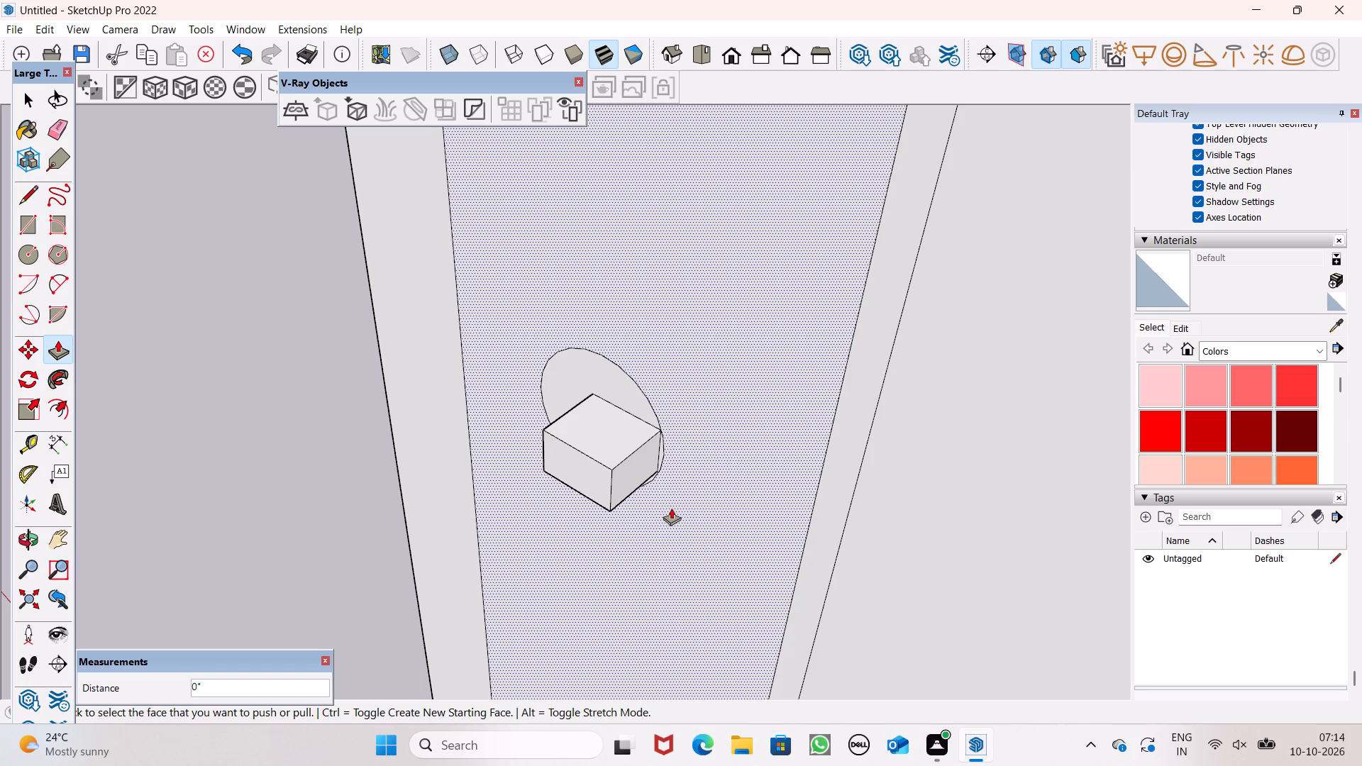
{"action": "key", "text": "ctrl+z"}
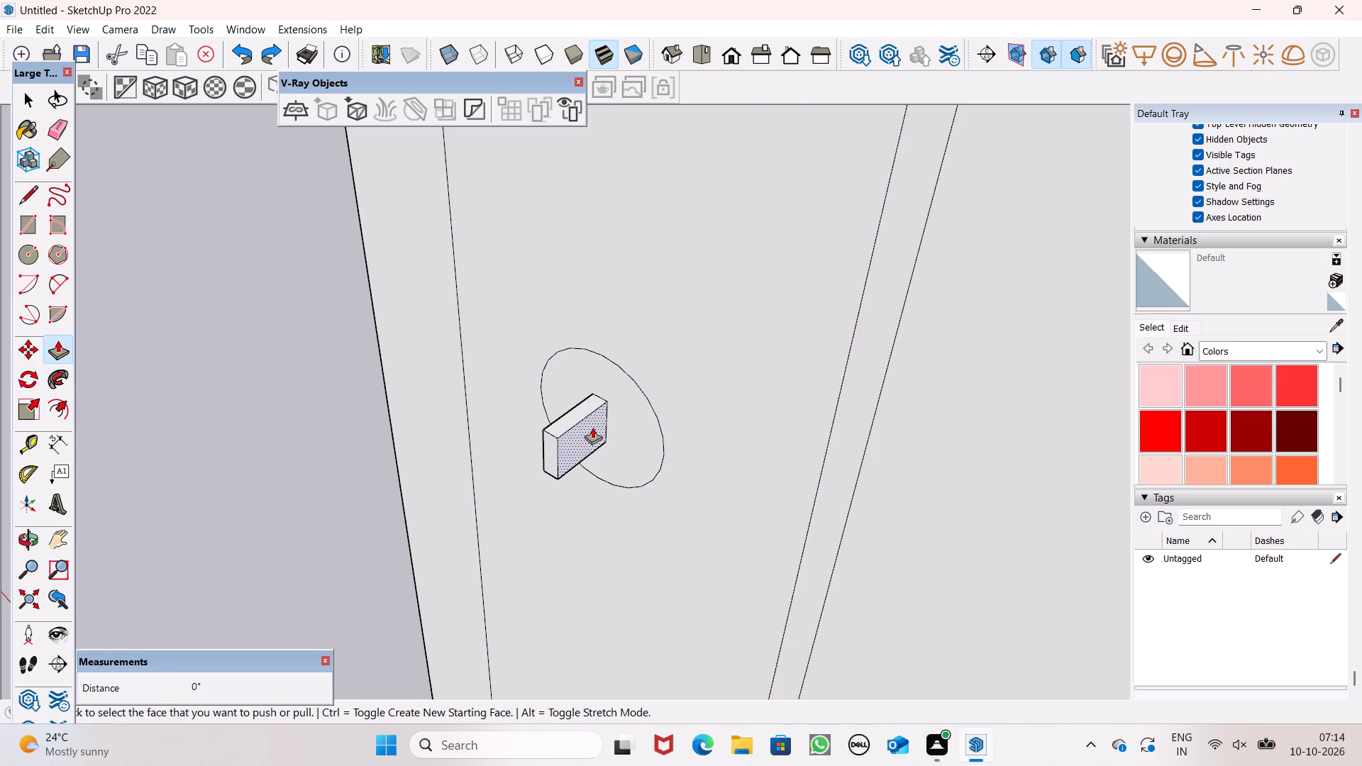
Undo the small block, its rectangle and the flat circle, leaving the door's narrow panel plain.
{"action": "middle_click_drag", "start_coordinate": [757, 444], "coordinate": [711, 435]}
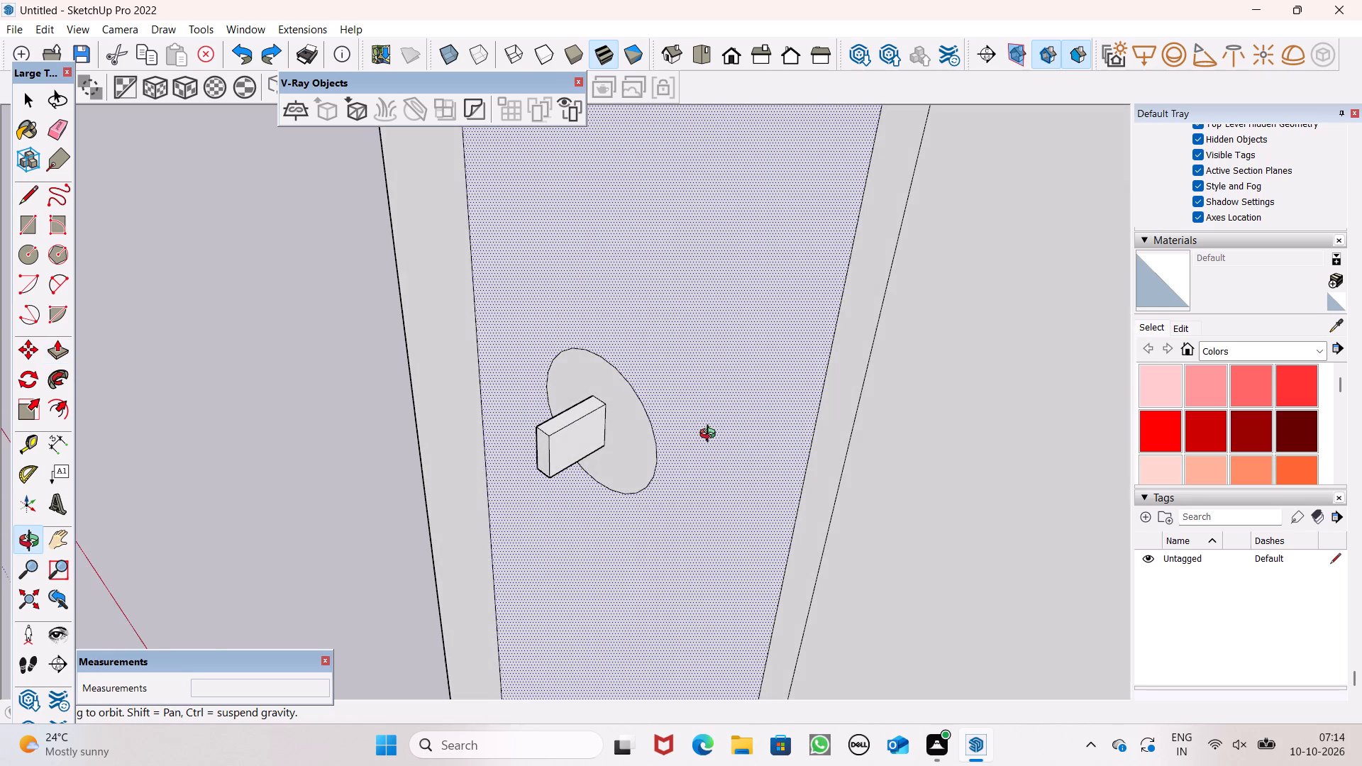
{"action": "middle_click_drag", "start_coordinate": [711, 435], "coordinate": [674, 440]}
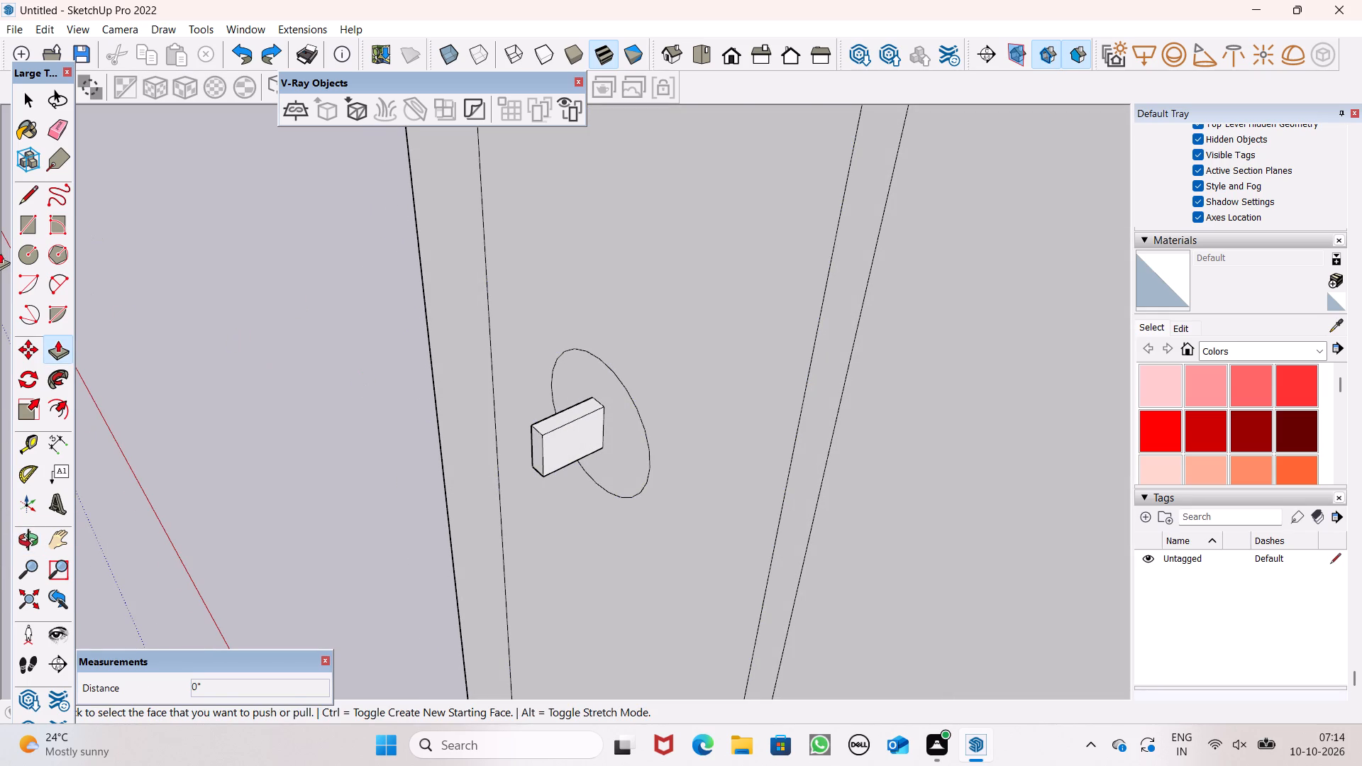
{"action": "scroll", "coordinate": [432, 346], "scroll_direction": "down", "scroll_amount": 2}
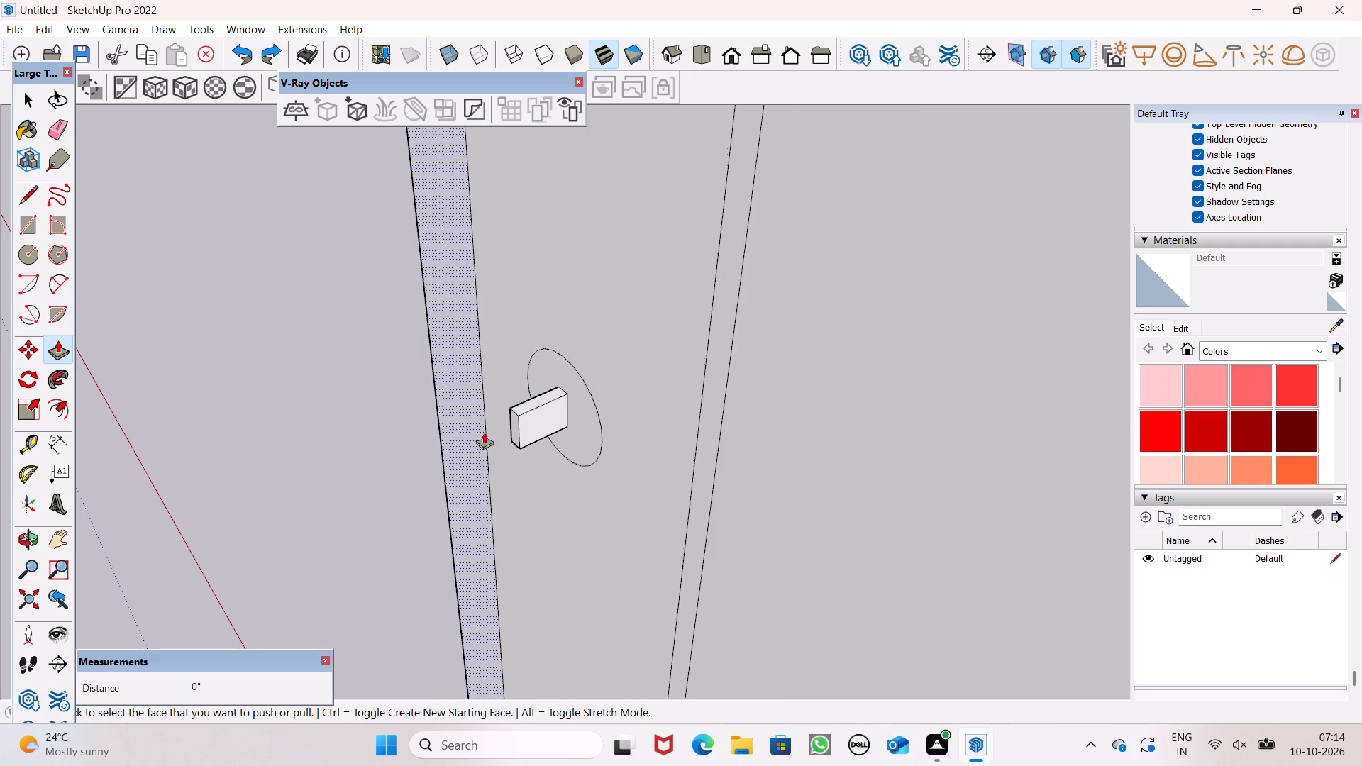
{"action": "scroll", "coordinate": [525, 409], "scroll_direction": "down", "scroll_amount": 1}
{"action": "middle_click_drag", "start_coordinate": [583, 459], "coordinate": [672, 445]}
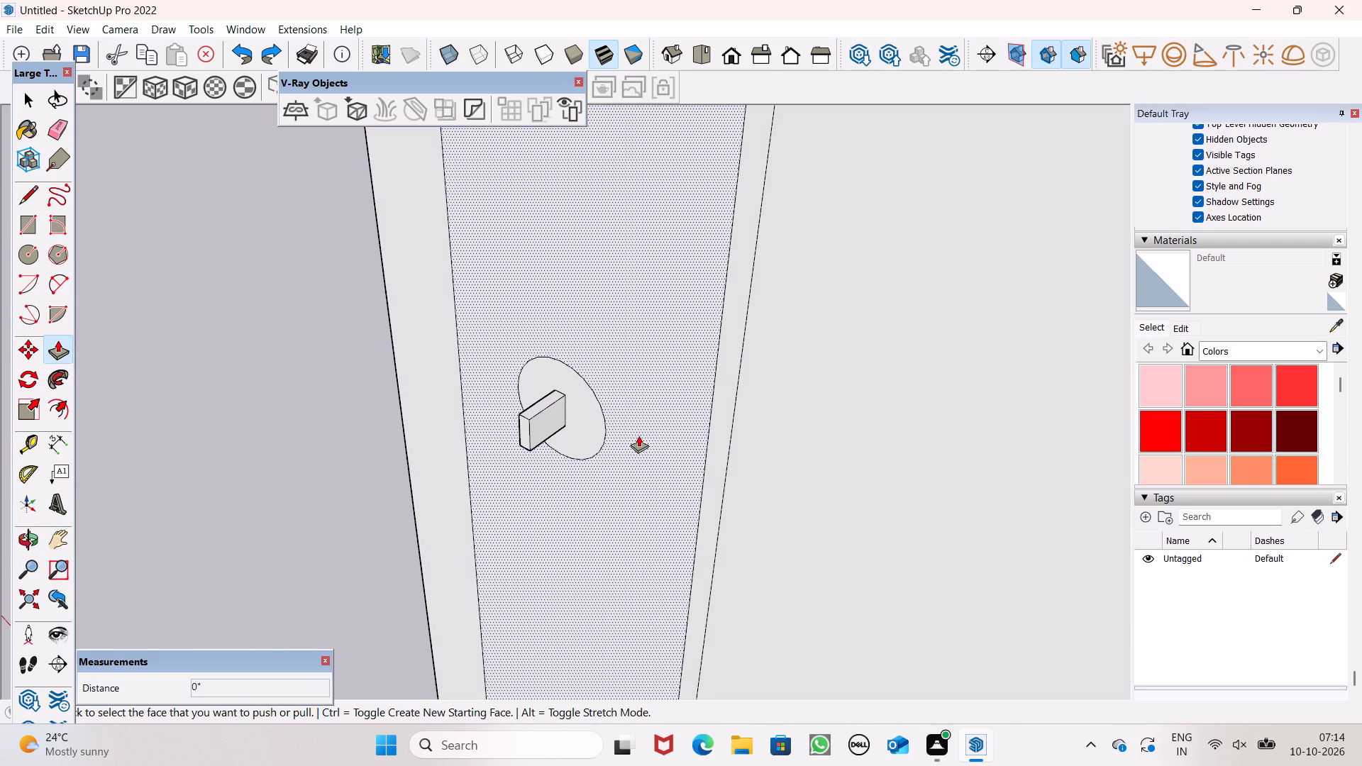
{"action": "key", "text": "ctrl+z"}
{"action": "key", "text": "ctrl+z"}
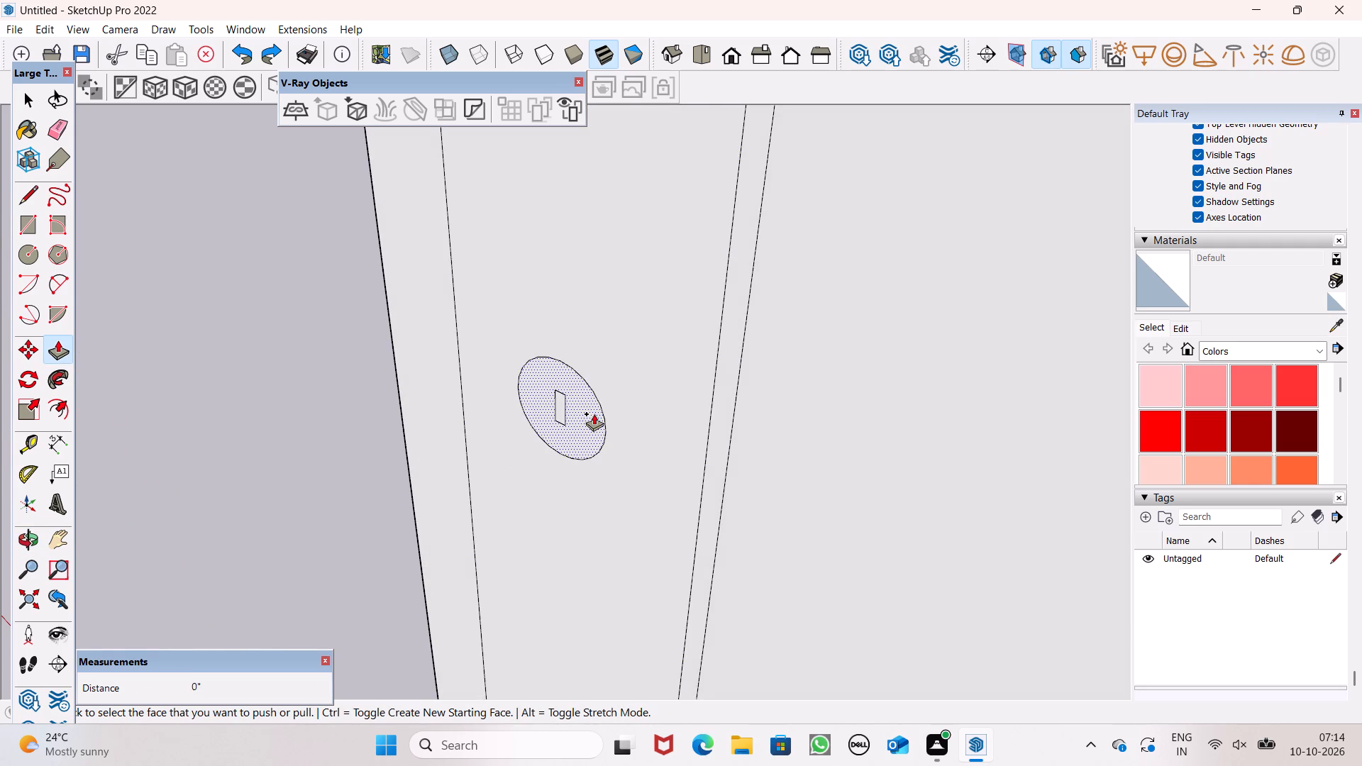
{"action": "key", "text": "ctrl+z"}
{"action": "key", "text": "ctrl+z"}
Draw a circle with a radius of about 3 5/16" midway across the lower part of the door's narrow panel.
{"action": "scroll", "coordinate": [625, 382], "scroll_direction": "down", "scroll_amount": 4}
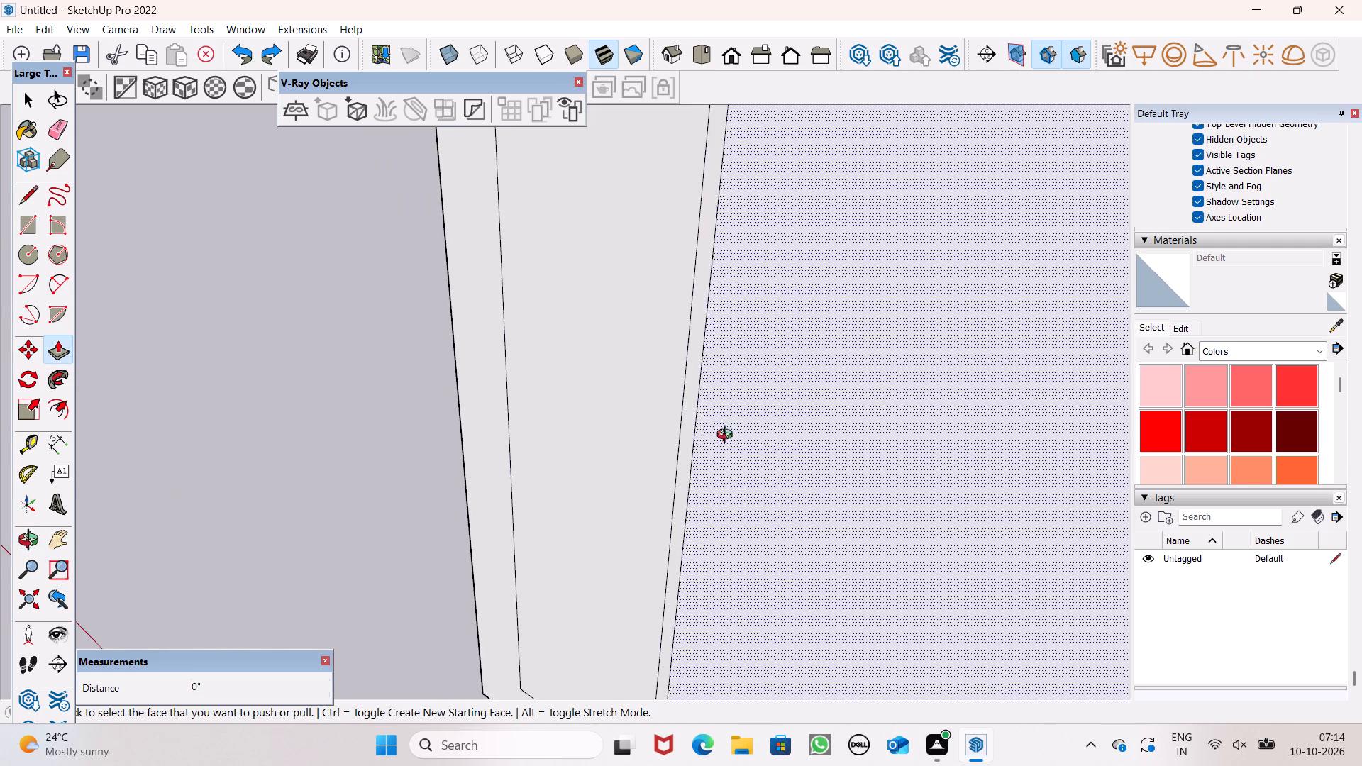
{"action": "middle_click_drag", "start_coordinate": [728, 436], "coordinate": [873, 413]}
{"action": "key", "text": "space"}
{"action": "scroll", "coordinate": [59, 292], "scroll_direction": "down", "scroll_amount": 5}
{"action": "scroll", "coordinate": [511, 501], "scroll_direction": "down", "scroll_amount": 3}
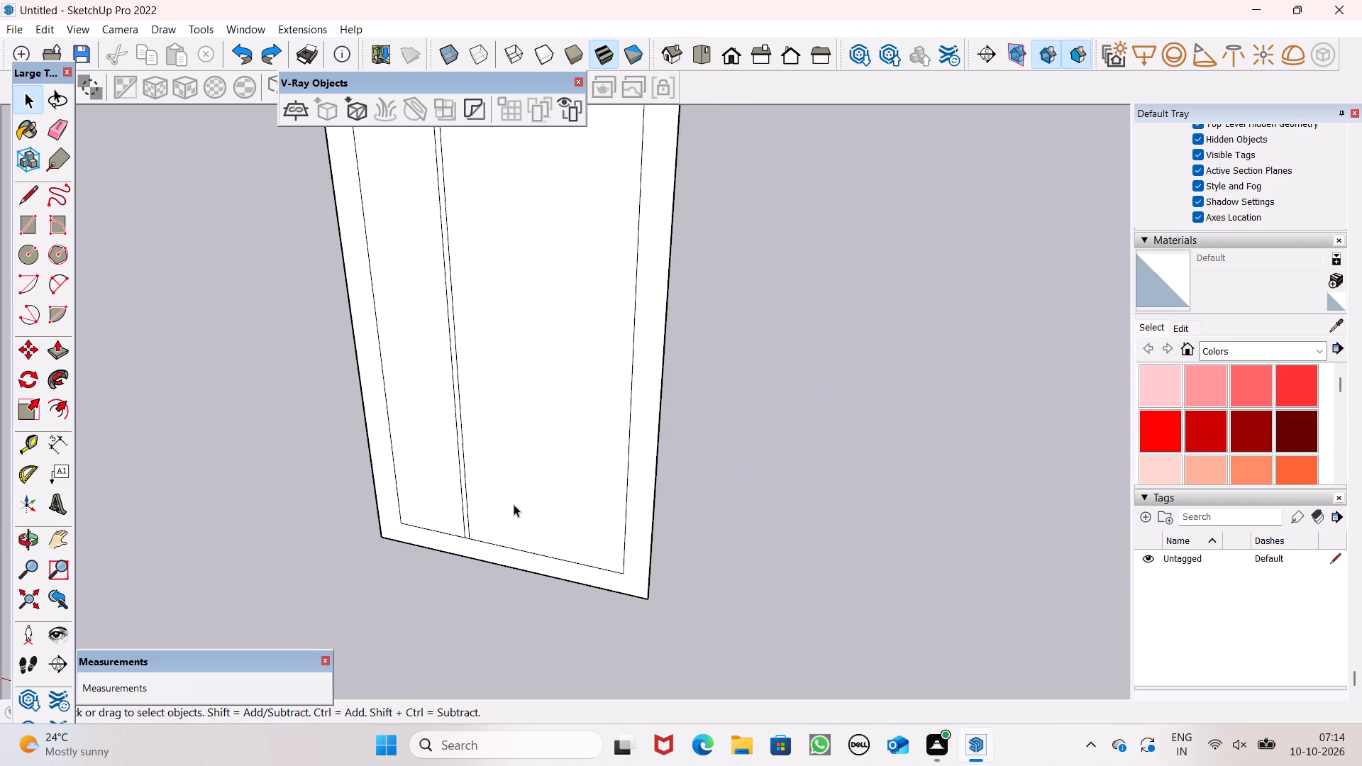
{"action": "middle_click_drag", "start_coordinate": [514, 505], "coordinate": [677, 487]}
{"action": "scroll", "coordinate": [507, 368], "scroll_direction": "up", "scroll_amount": 3}
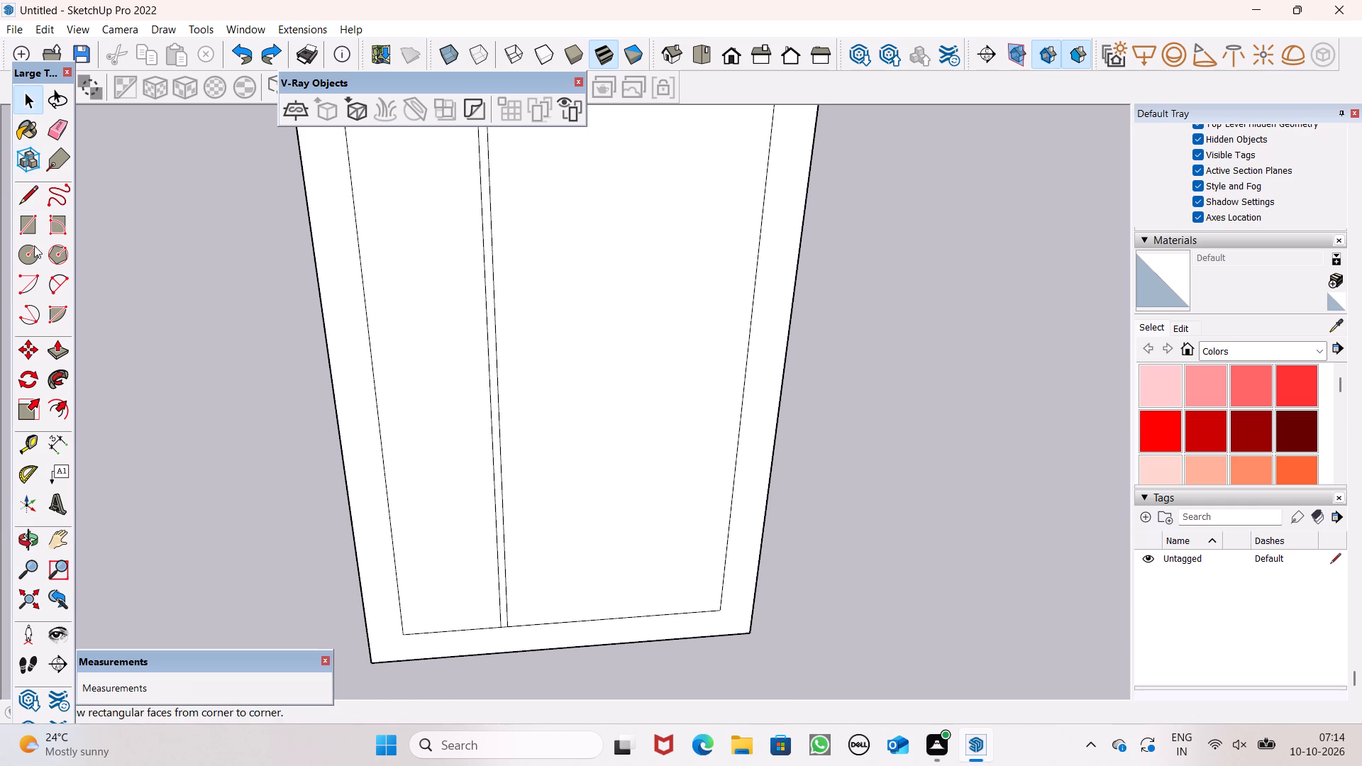
{"action": "left_click", "coordinate": [23, 265]}
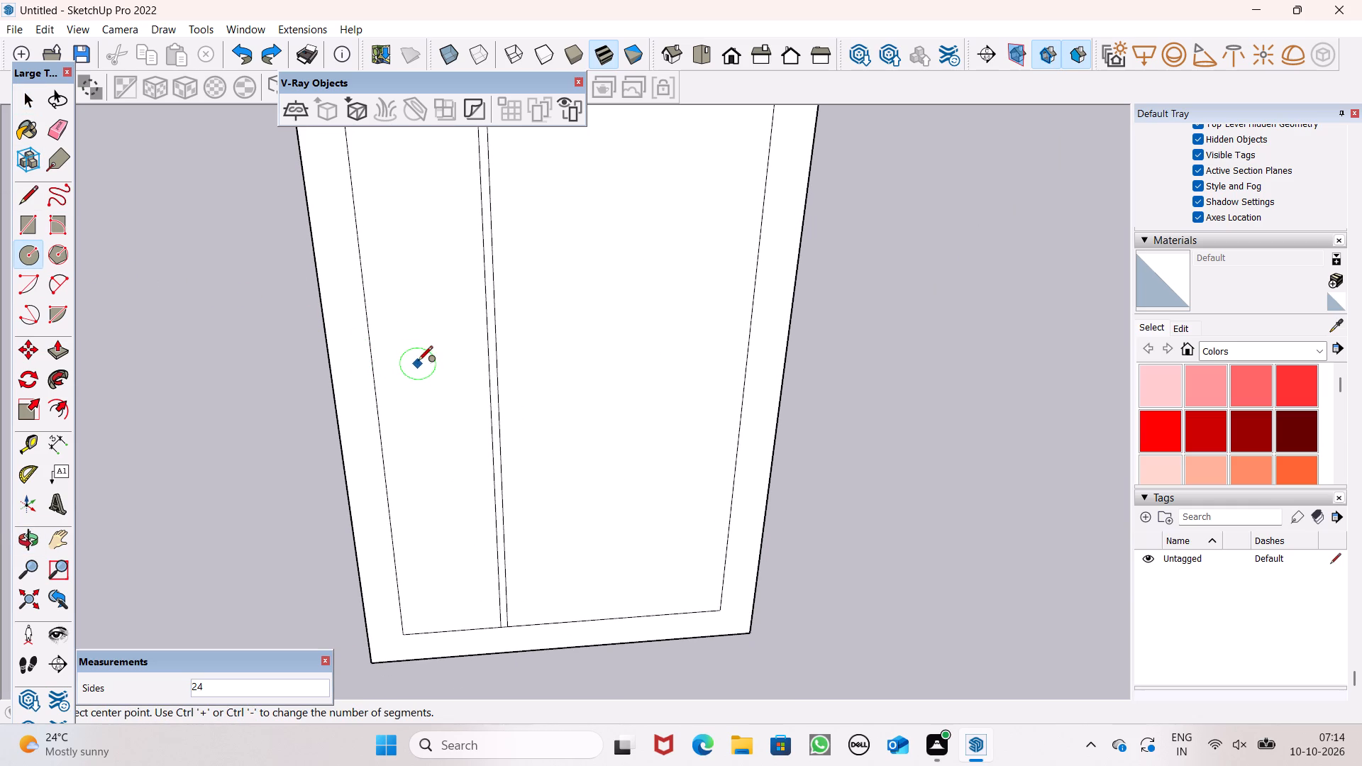
{"action": "left_click", "coordinate": [419, 354]}
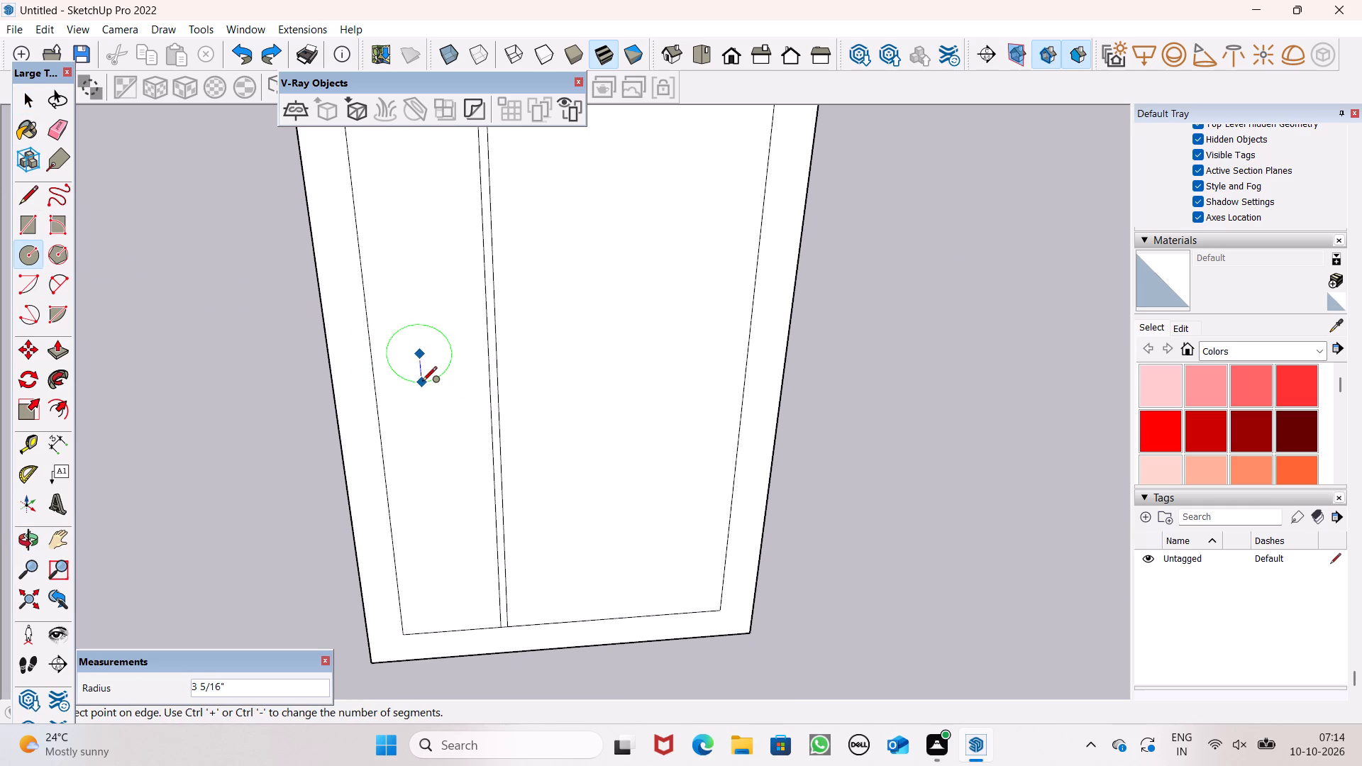
{"action": "left_click", "coordinate": [422, 382]}
{"action": "key", "text": "space"}
{"action": "scroll", "coordinate": [607, 389], "scroll_direction": "down", "scroll_amount": 3}
{"action": "middle_click_drag", "start_coordinate": [608, 399], "coordinate": [536, 261]}
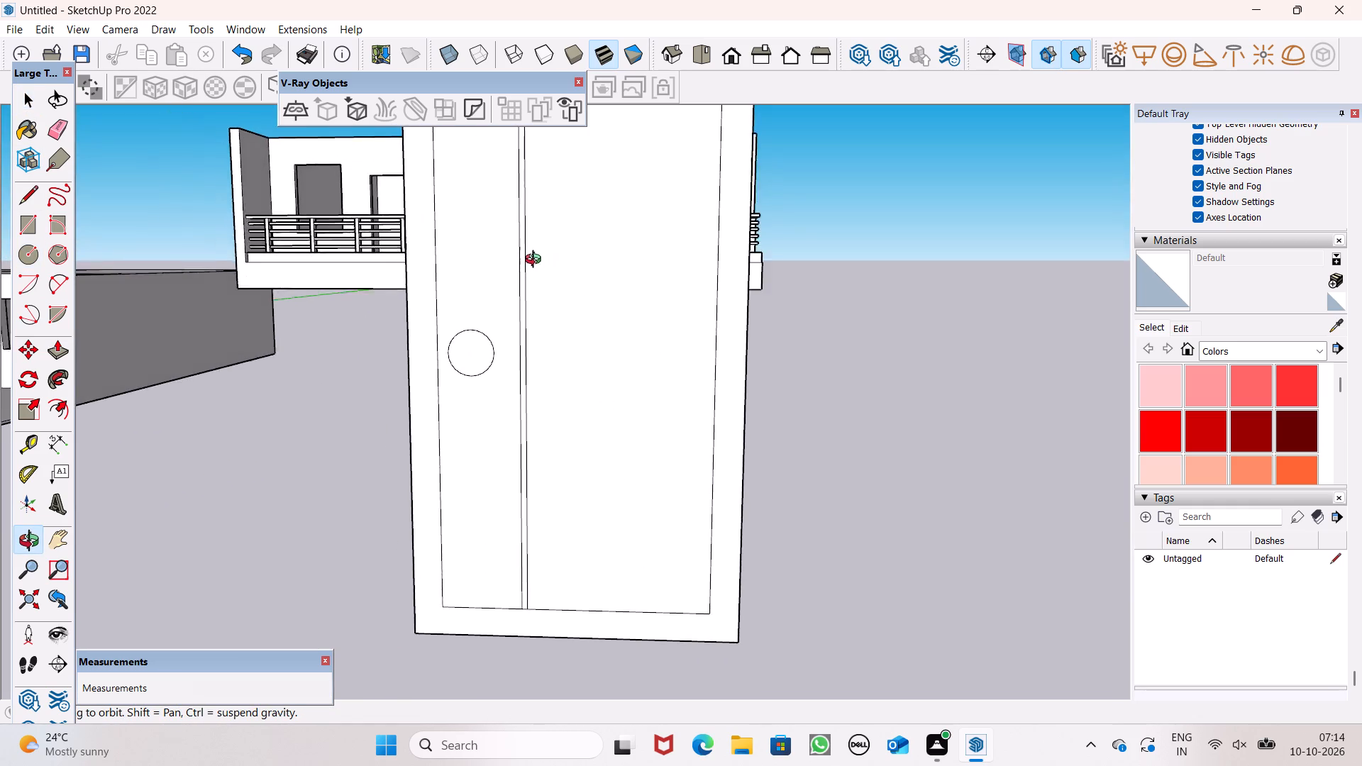
{"action": "middle_click_drag", "start_coordinate": [536, 261], "coordinate": [538, 294]}
{"action": "scroll", "coordinate": [453, 336], "scroll_direction": "up", "scroll_amount": 3}
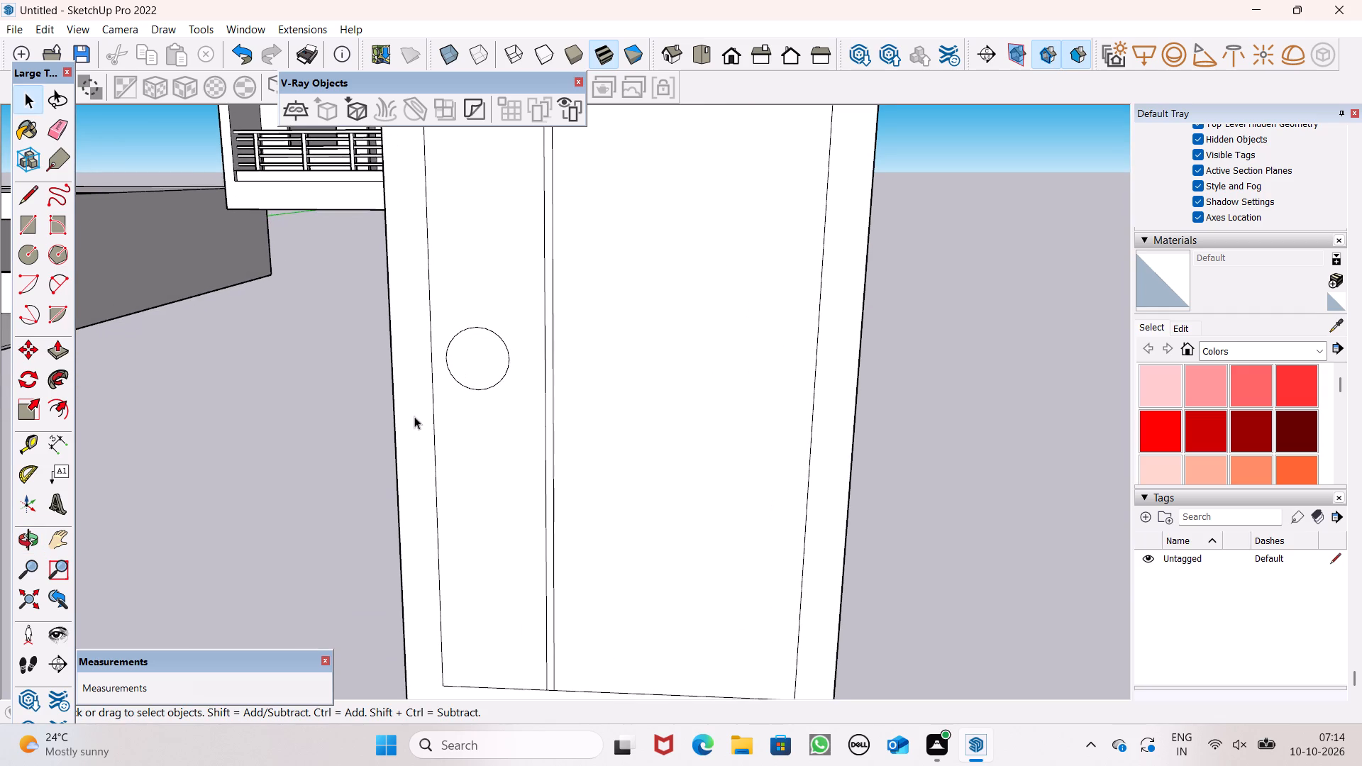
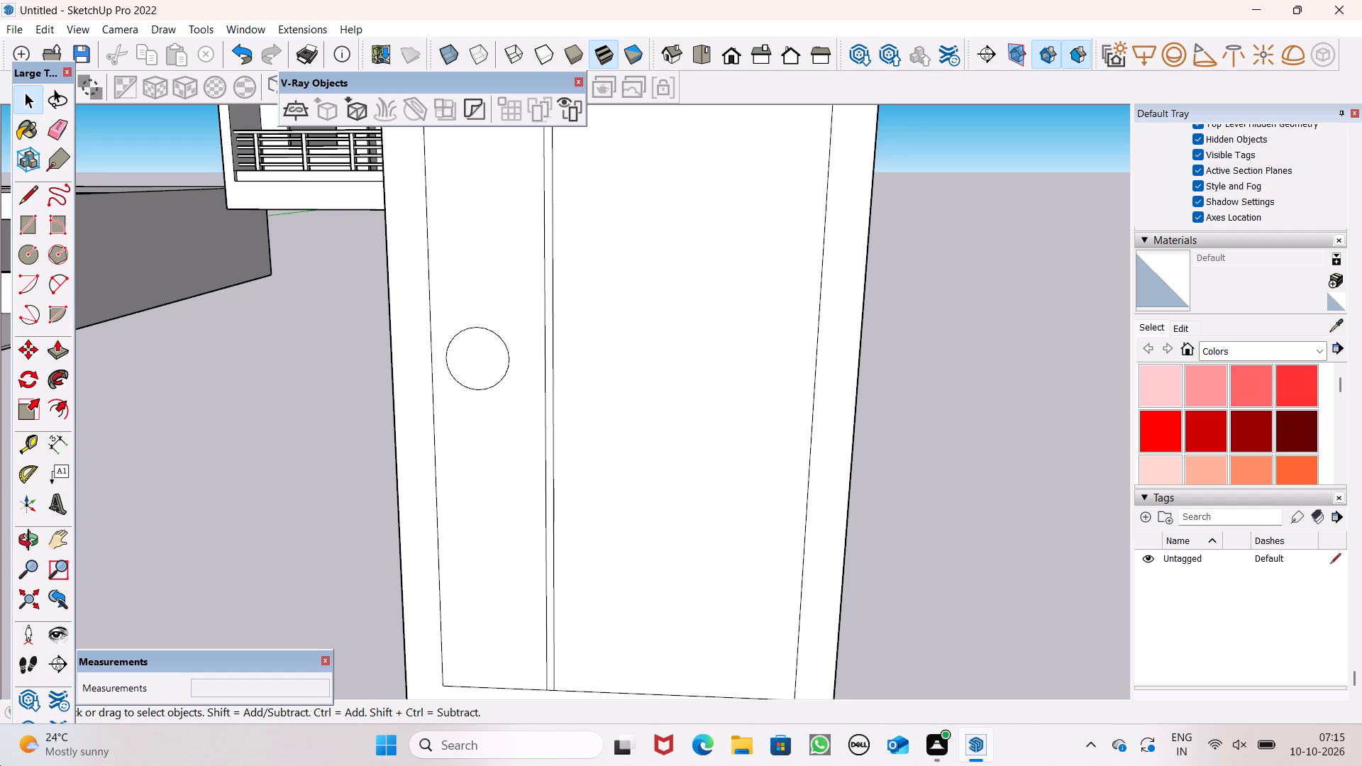
Undo the circle on the door's narrow panel and draw a smaller one in the same spot.
{"action": "scroll", "coordinate": [422, 435], "scroll_direction": "down", "scroll_amount": 6}
{"action": "scroll", "coordinate": [498, 435], "scroll_direction": "down", "scroll_amount": 16}
{"action": "scroll", "coordinate": [544, 396], "scroll_direction": "down", "scroll_amount": 1}
{"action": "middle_click_drag", "start_coordinate": [565, 432], "coordinate": [582, 456]}
{"action": "scroll", "coordinate": [543, 405], "scroll_direction": "up", "scroll_amount": 5}
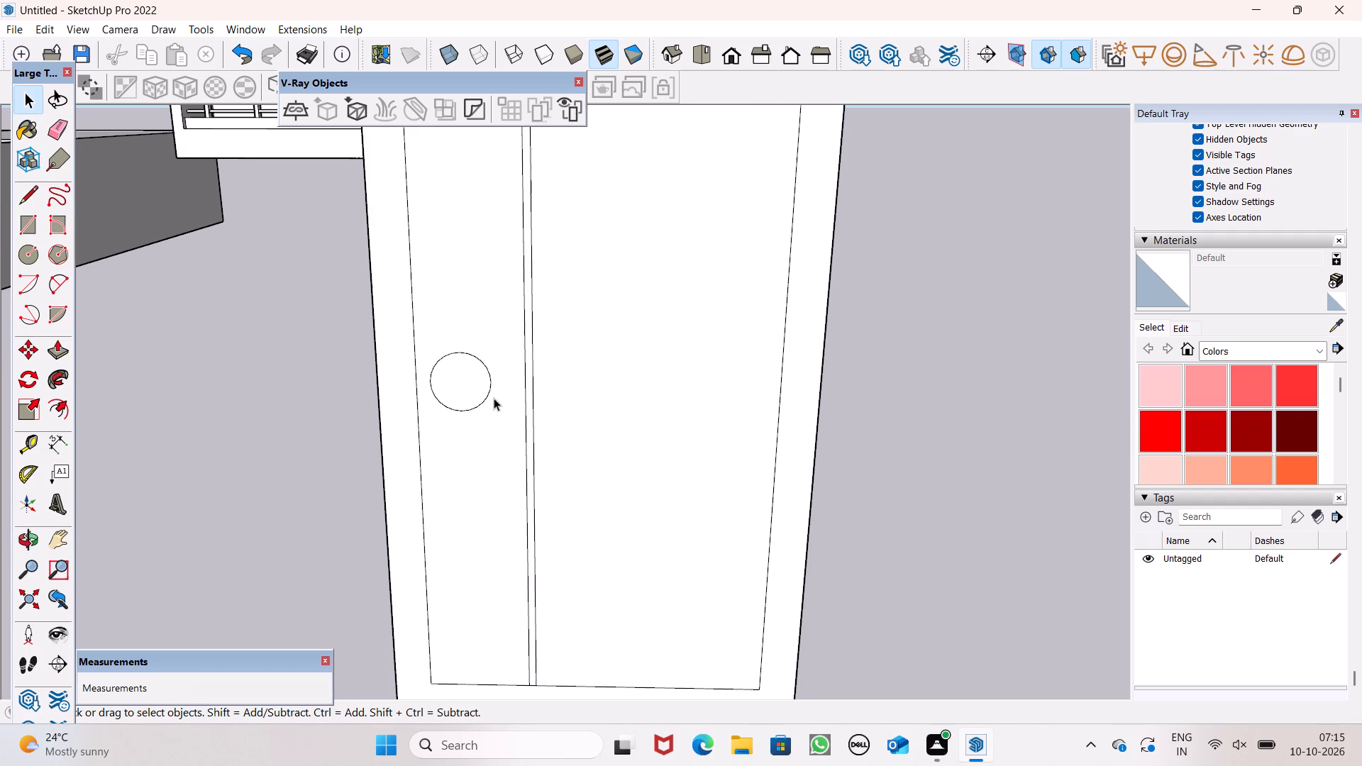
{"action": "key", "text": "ctrl+z"}
{"action": "left_click", "coordinate": [28, 267]}
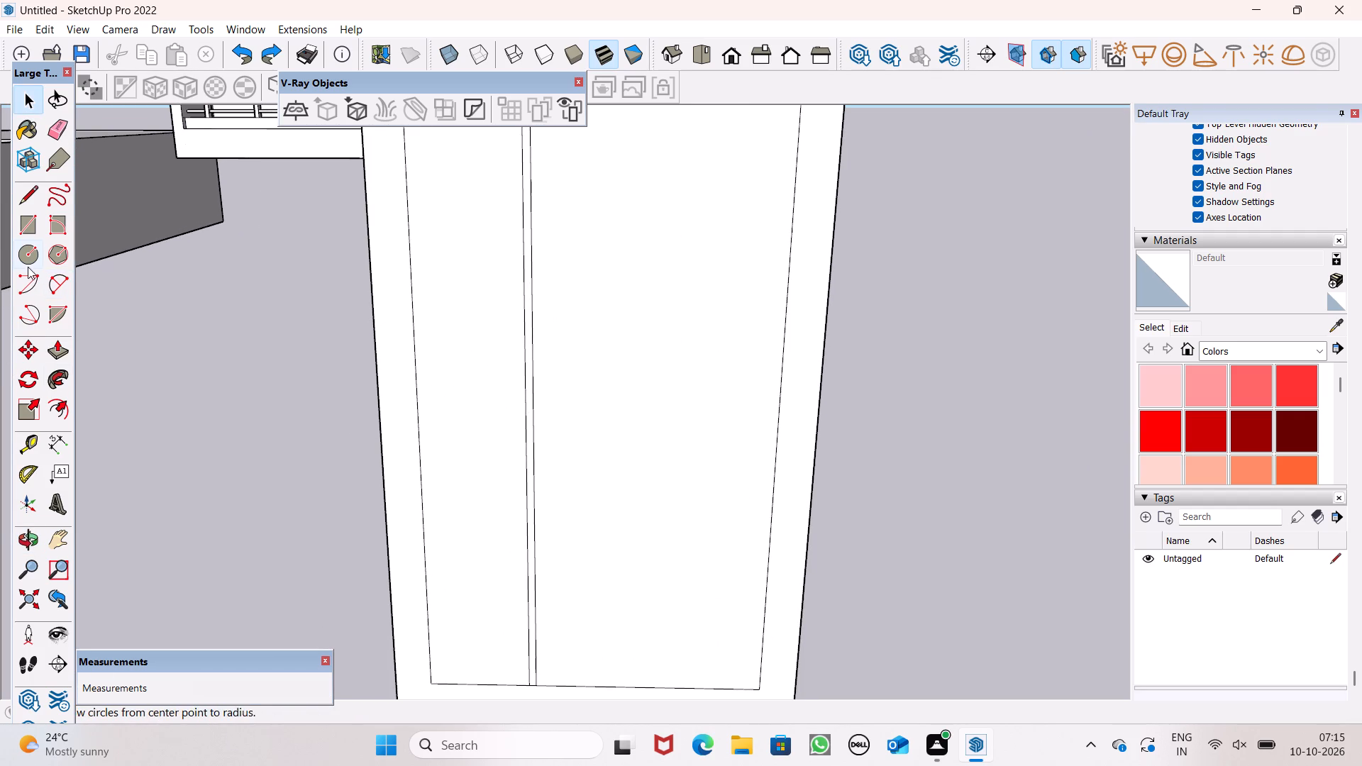
{"action": "left_click", "coordinate": [462, 380]}
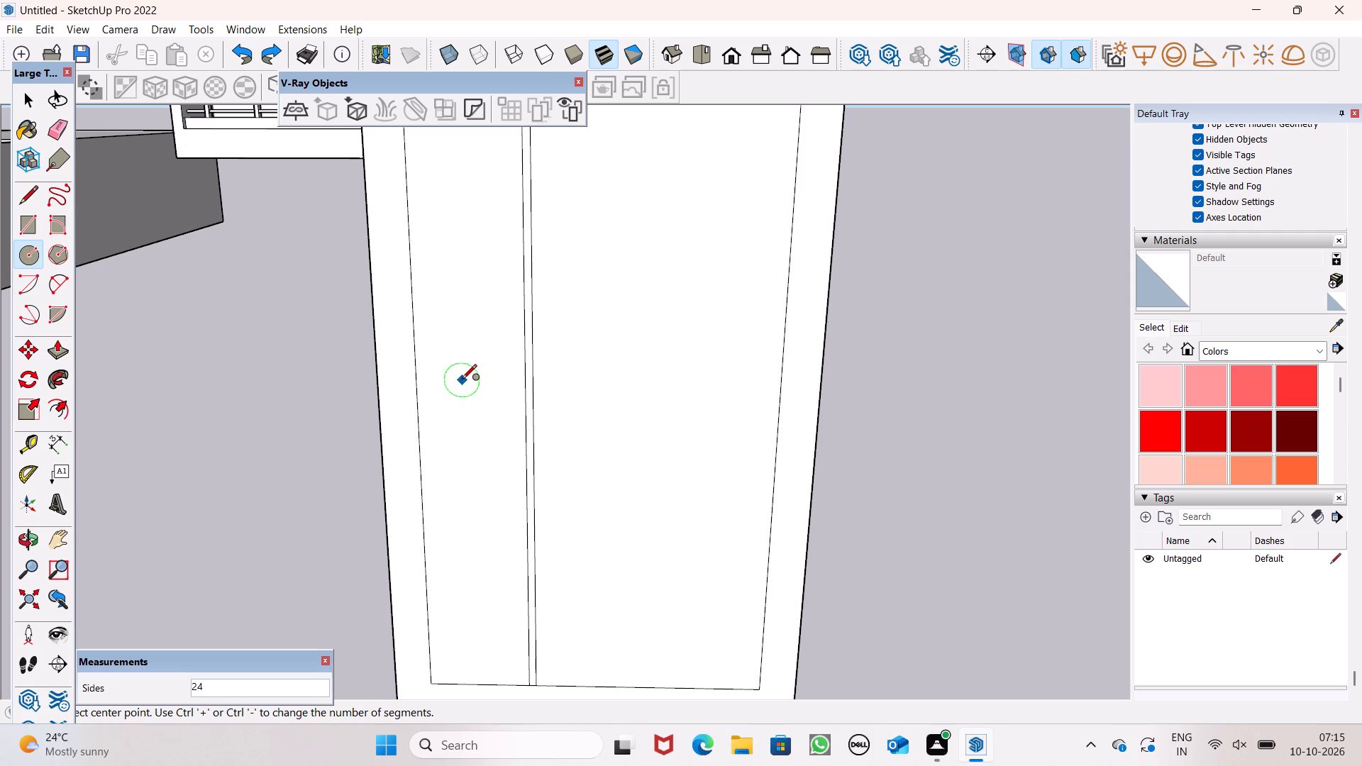
{"action": "left_click", "coordinate": [469, 398]}
{"action": "key", "text": "space"}
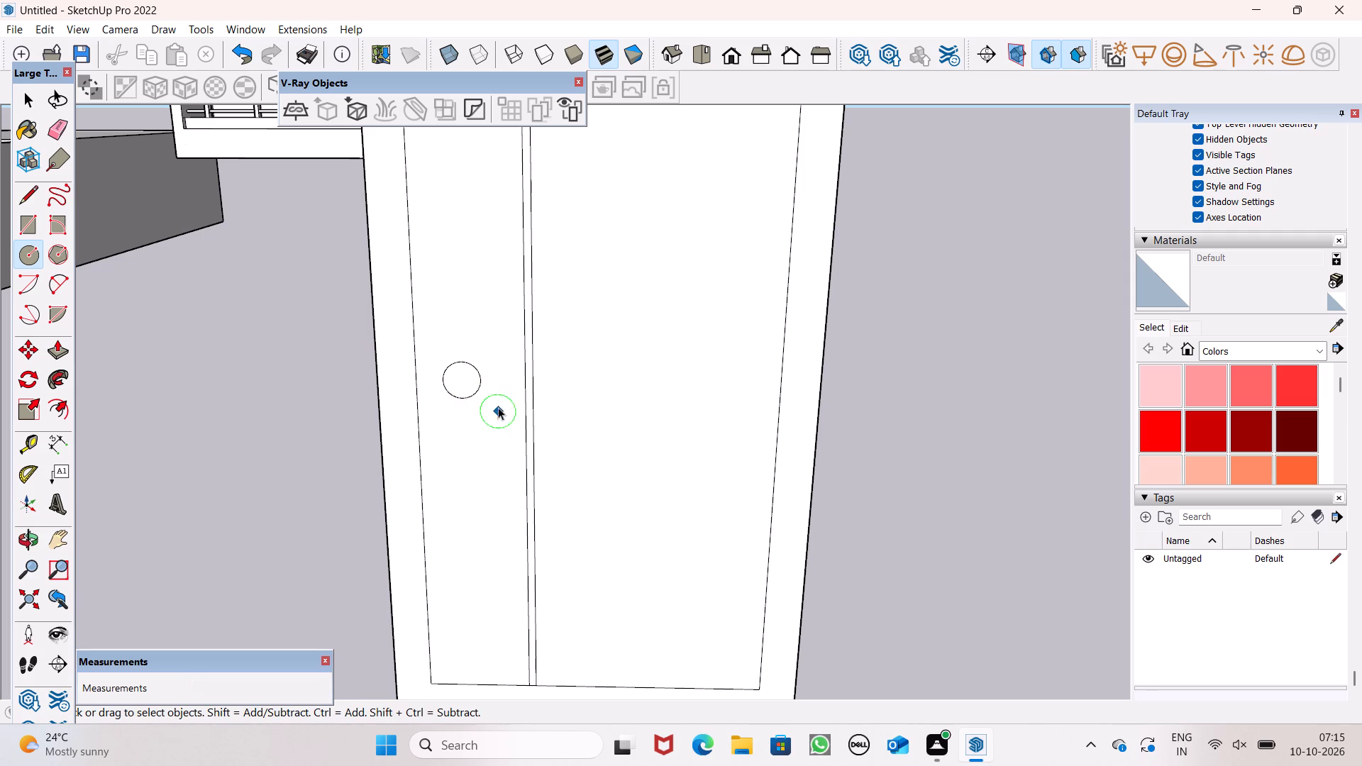
Extrude the small circle outward from the narrow panel, and push the resulting disc's front face back about 7/8".
{"action": "scroll", "coordinate": [538, 399], "scroll_direction": "down", "scroll_amount": 3}
{"action": "middle_click_drag", "start_coordinate": [535, 418], "coordinate": [546, 450]}
{"action": "scroll", "coordinate": [546, 450], "scroll_direction": "up", "scroll_amount": 1}
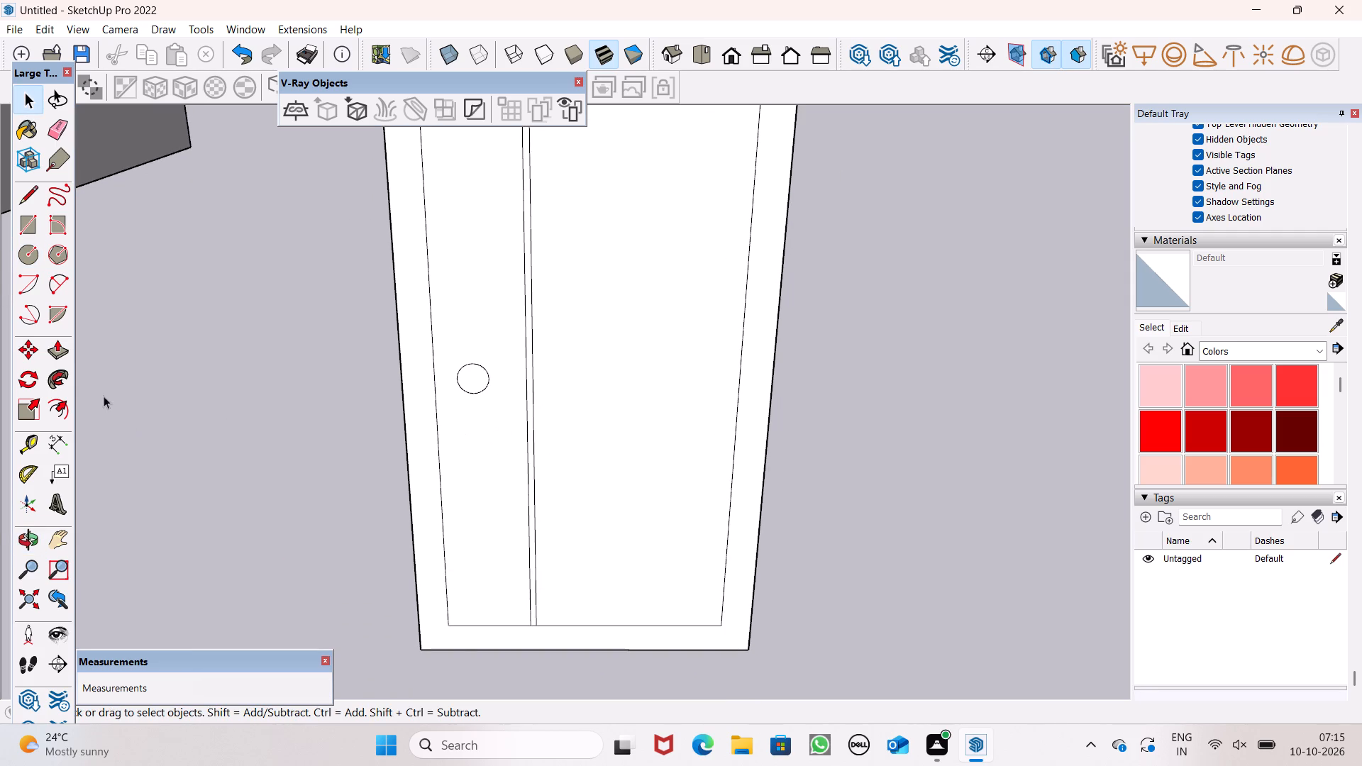
{"action": "left_click", "coordinate": [43, 353]}
{"action": "left_click", "coordinate": [68, 357]}
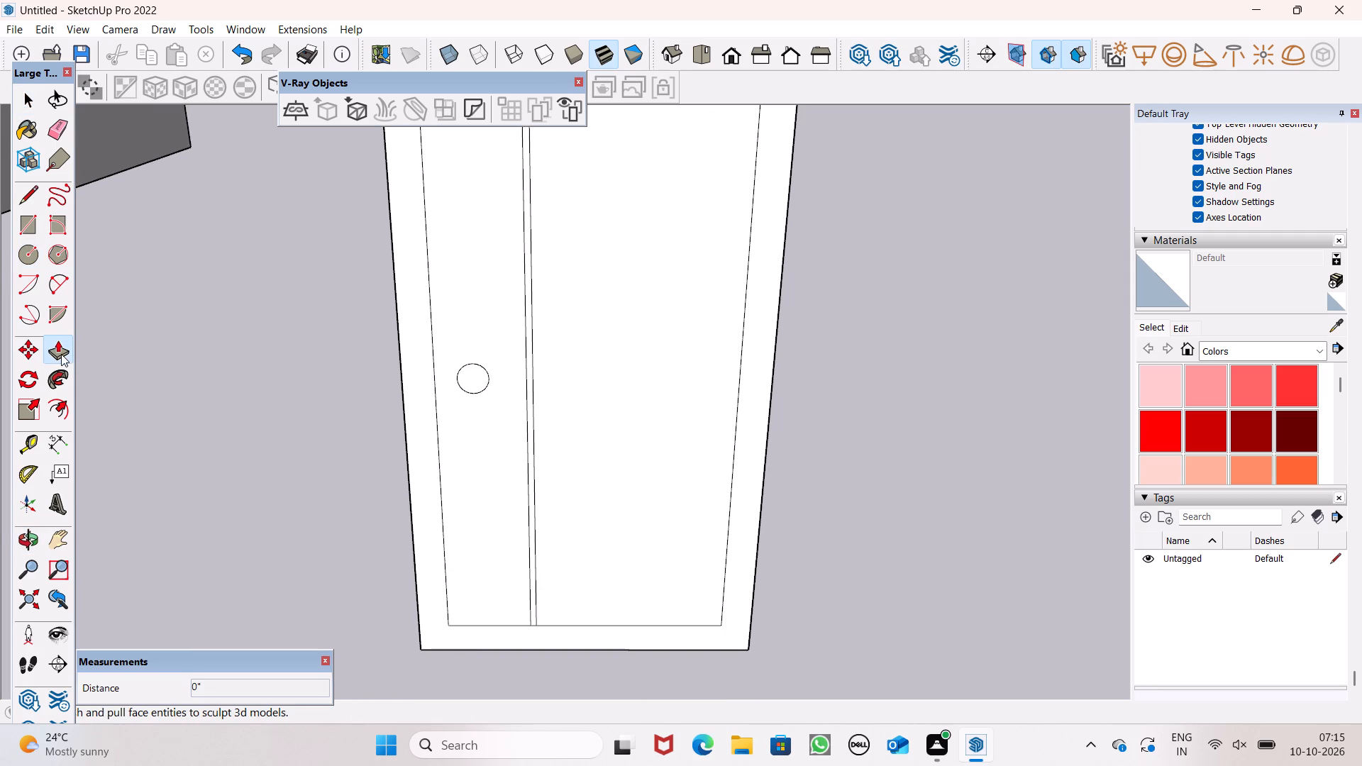
{"action": "left_click", "coordinate": [61, 354]}
{"action": "scroll", "coordinate": [406, 379], "scroll_direction": "up", "scroll_amount": 2}
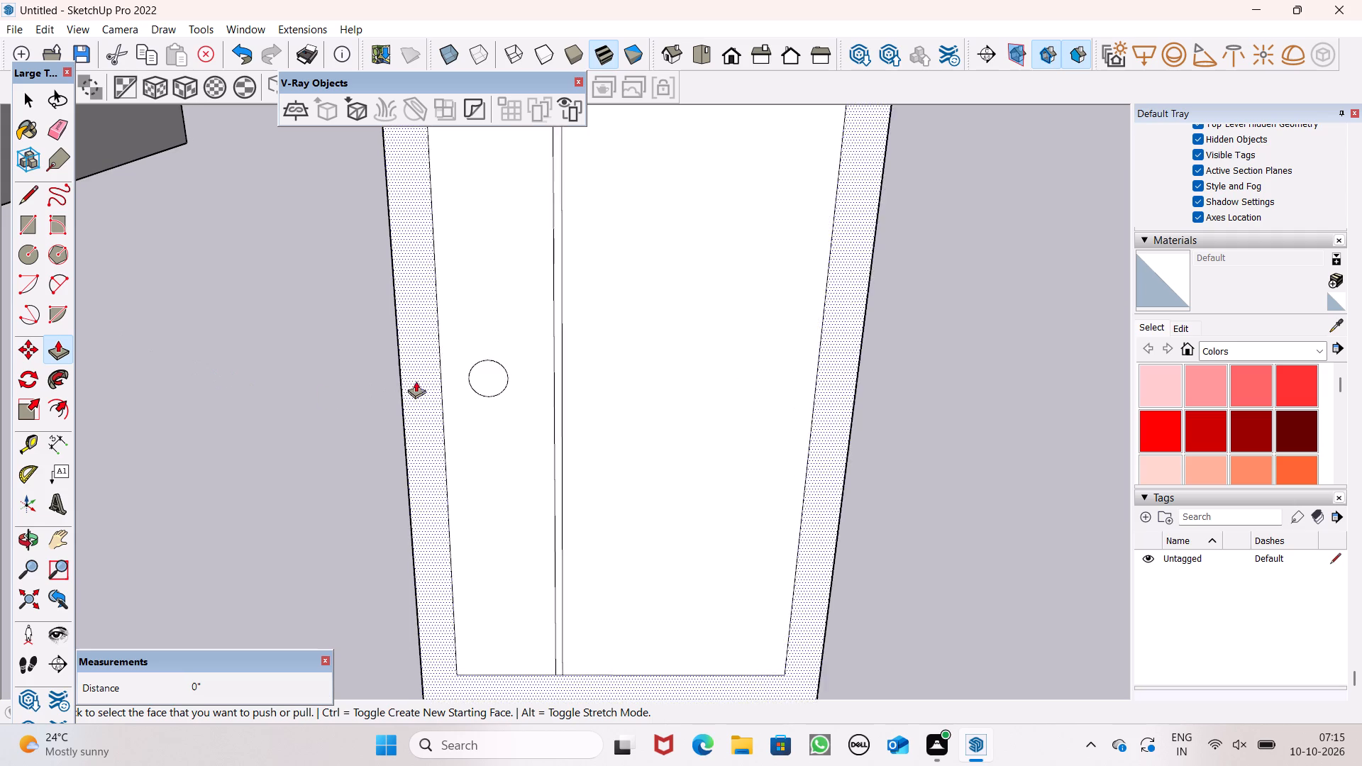
{"action": "scroll", "coordinate": [416, 381], "scroll_direction": "up", "scroll_amount": 1}
{"action": "left_click_drag", "start_coordinate": [492, 379], "coordinate": [493, 389]}
{"action": "middle_click_drag", "start_coordinate": [510, 402], "coordinate": [515, 428]}
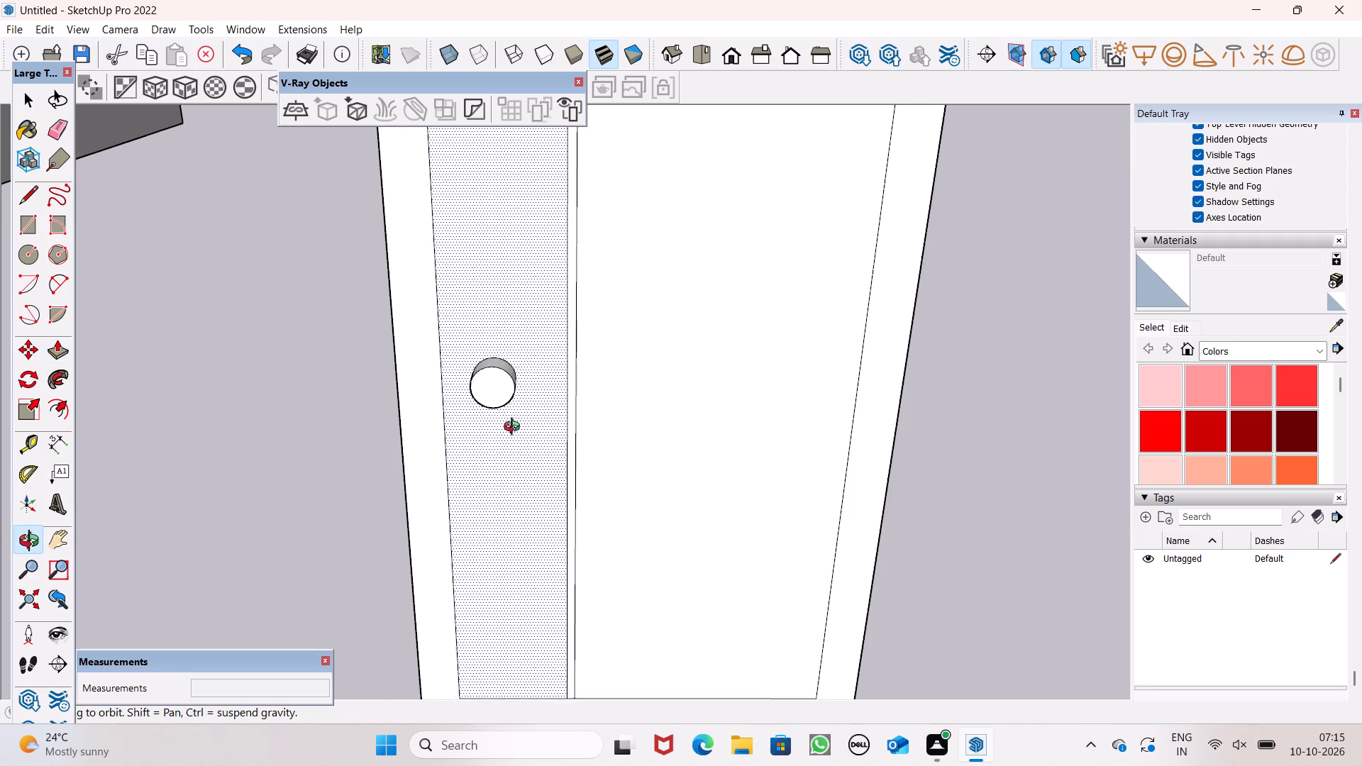
{"action": "middle_click_drag", "start_coordinate": [515, 428], "coordinate": [497, 514]}
{"action": "scroll", "coordinate": [460, 347], "scroll_direction": "up", "scroll_amount": 5}
{"action": "left_click_drag", "start_coordinate": [519, 409], "coordinate": [517, 409]}
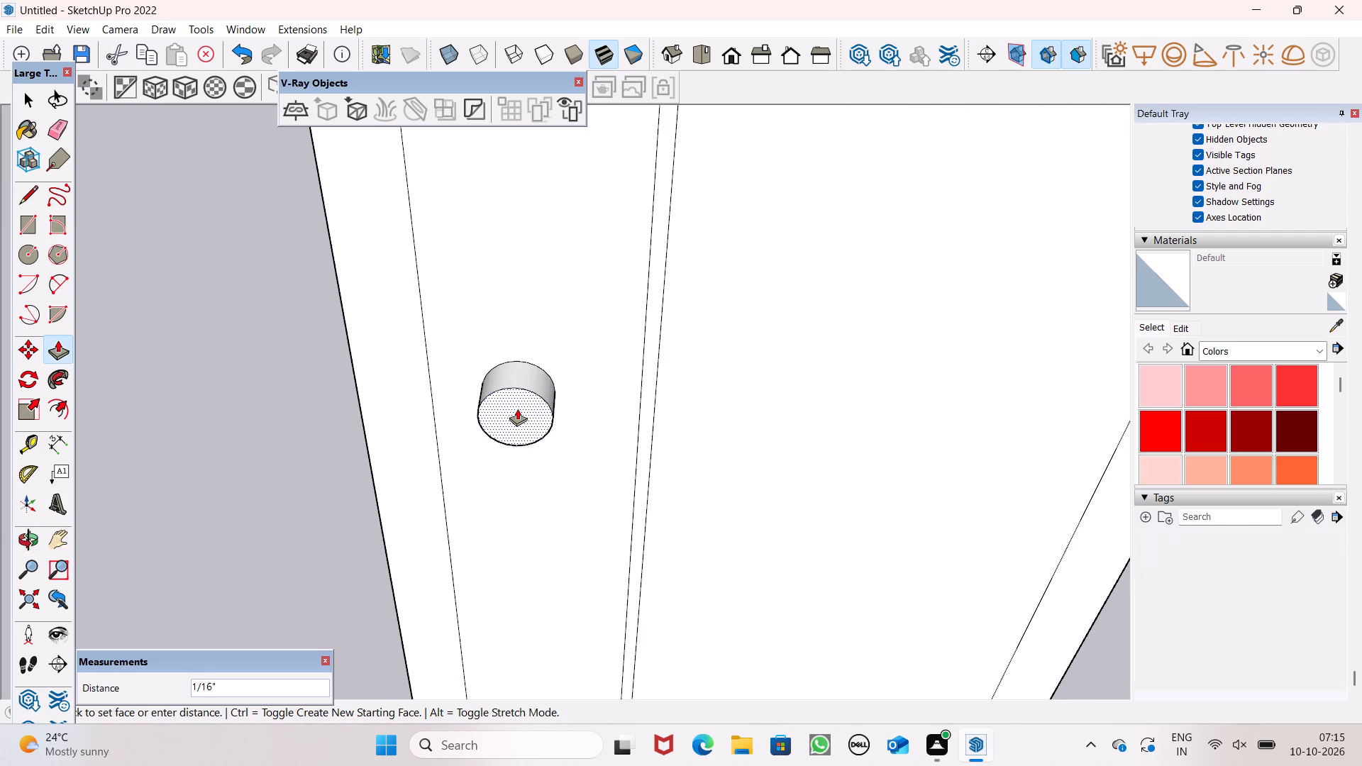
{"action": "left_click_drag", "start_coordinate": [517, 409], "coordinate": [512, 398]}
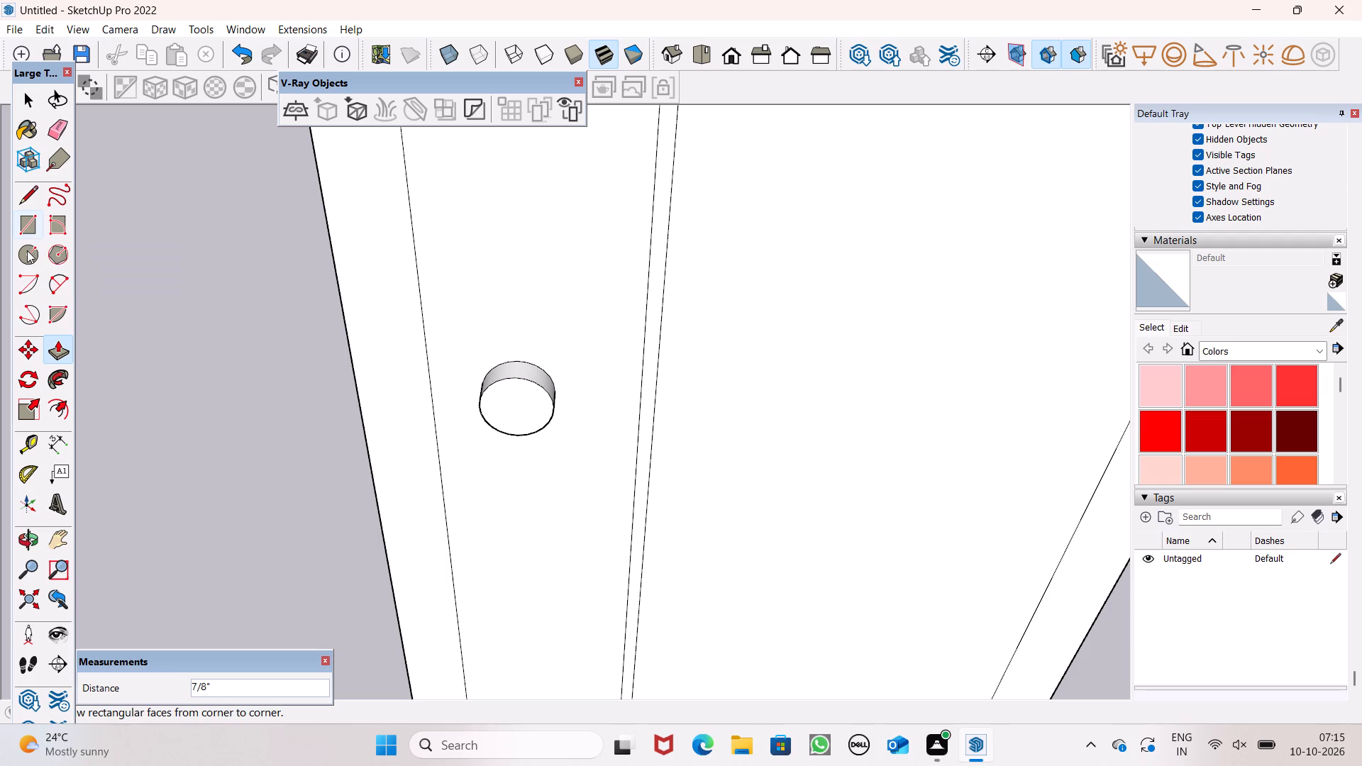
Draw an upright rectangle about 1 11/16" by 3/4" on the disc's front face and extrude it outward about 1 7/16".
{"action": "left_click", "coordinate": [36, 220]}
{"action": "scroll", "coordinate": [524, 428], "scroll_direction": "up", "scroll_amount": 5}
{"action": "left_click", "coordinate": [498, 372]}
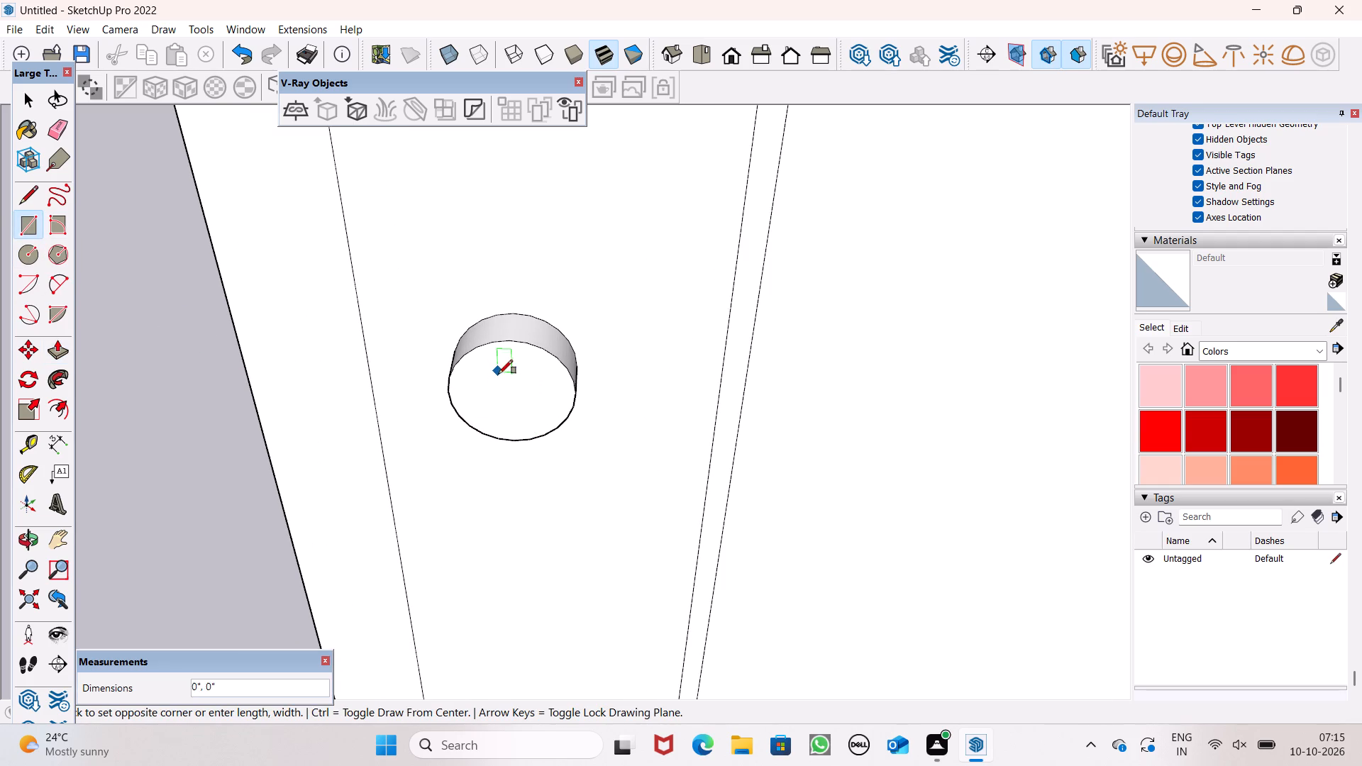
{"action": "left_click", "coordinate": [524, 413]}
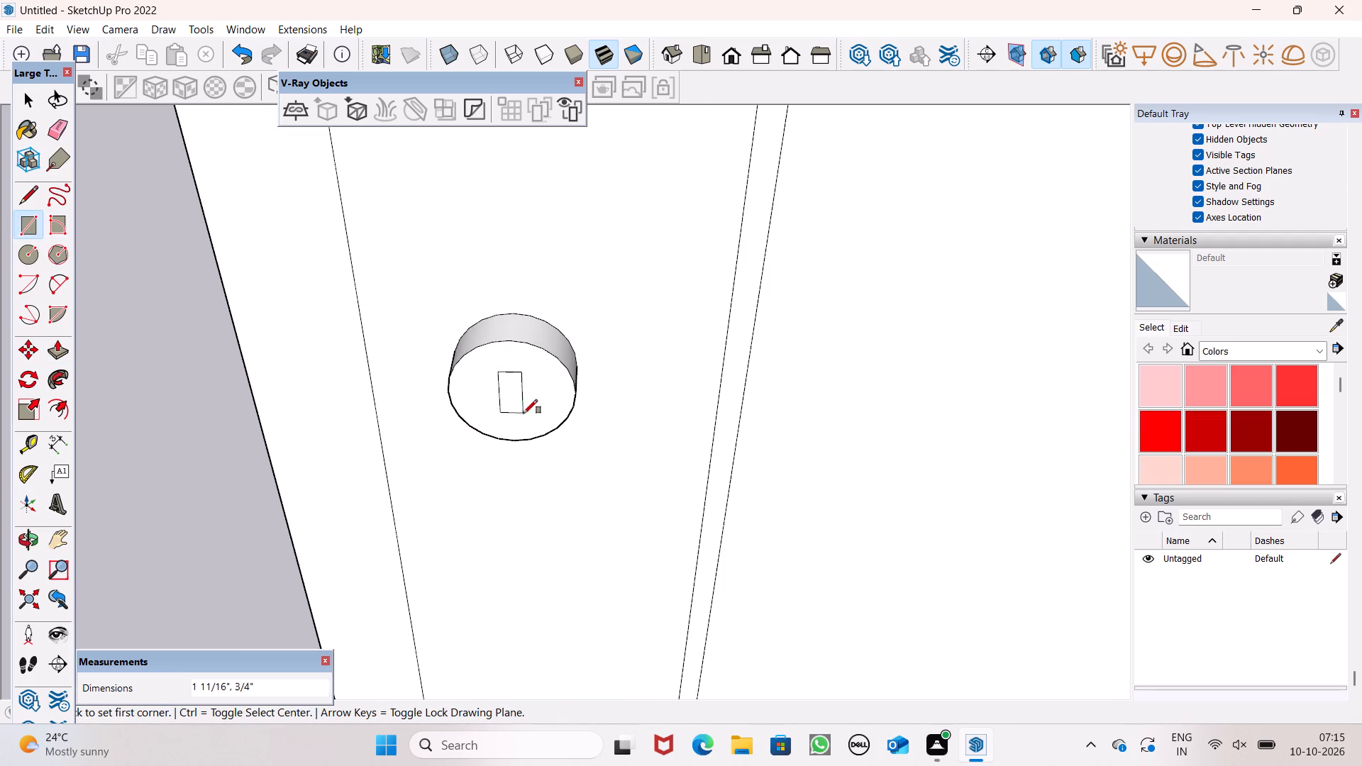
{"action": "left_click", "coordinate": [56, 355]}
{"action": "left_click_drag", "start_coordinate": [515, 399], "coordinate": [508, 423]}
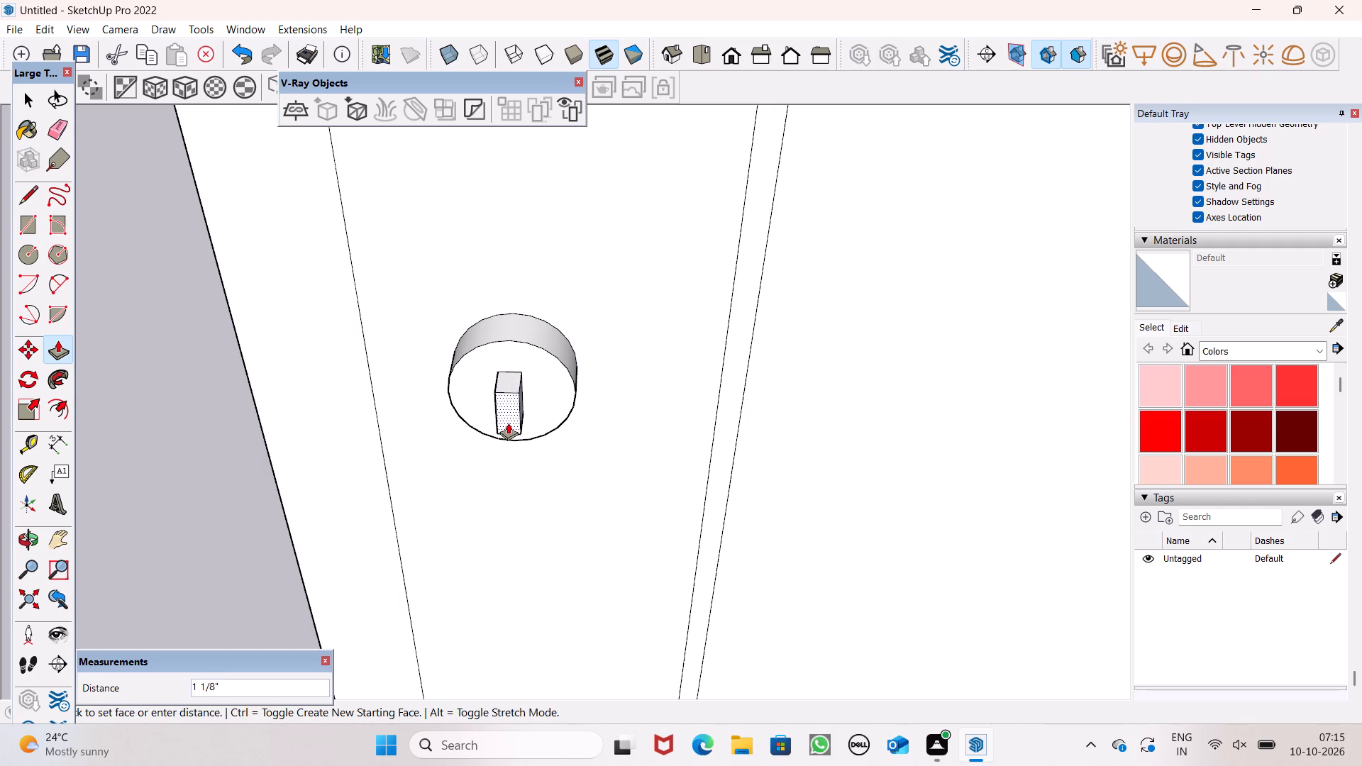
{"action": "left_click_drag", "start_coordinate": [508, 423], "coordinate": [507, 427]}
Draw a vertical dividing line about 1 11/16" long down the middle of the block's side face nearest the dividing strip.
{"action": "scroll", "coordinate": [516, 394], "scroll_direction": "down", "scroll_amount": 4}
{"action": "middle_click_drag", "start_coordinate": [513, 427], "coordinate": [378, 388]}
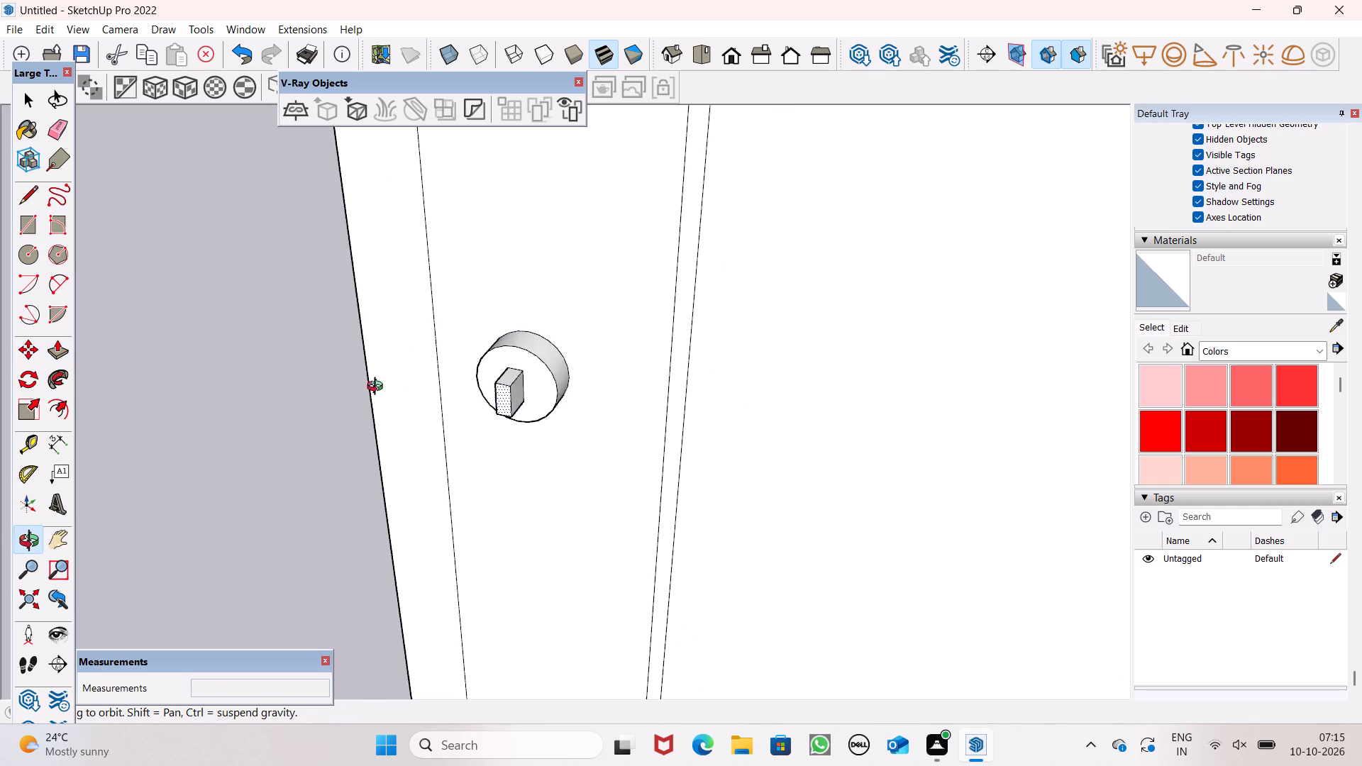
{"action": "middle_click_drag", "start_coordinate": [378, 388], "coordinate": [132, 367]}
{"action": "scroll", "coordinate": [570, 384], "scroll_direction": "up", "scroll_amount": 2}
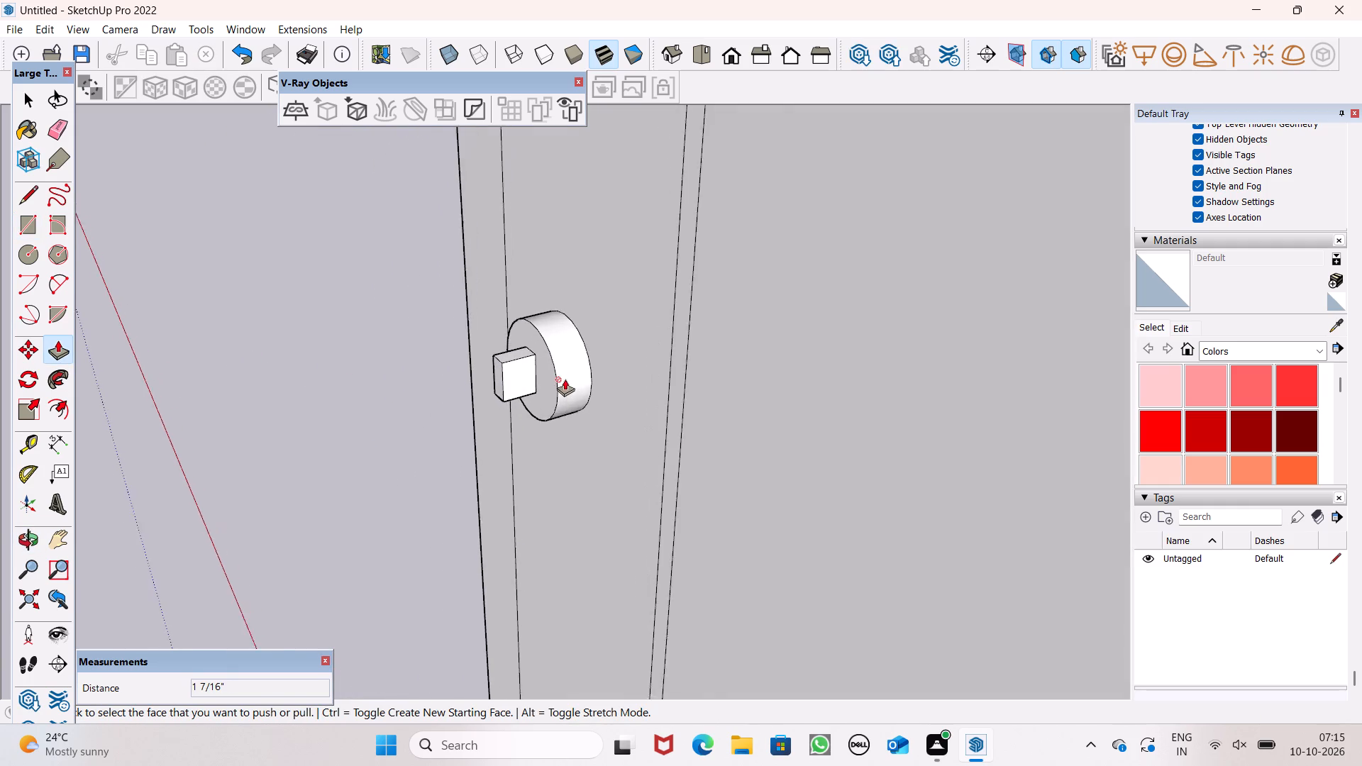
{"action": "scroll", "coordinate": [565, 379], "scroll_direction": "up", "scroll_amount": 5}
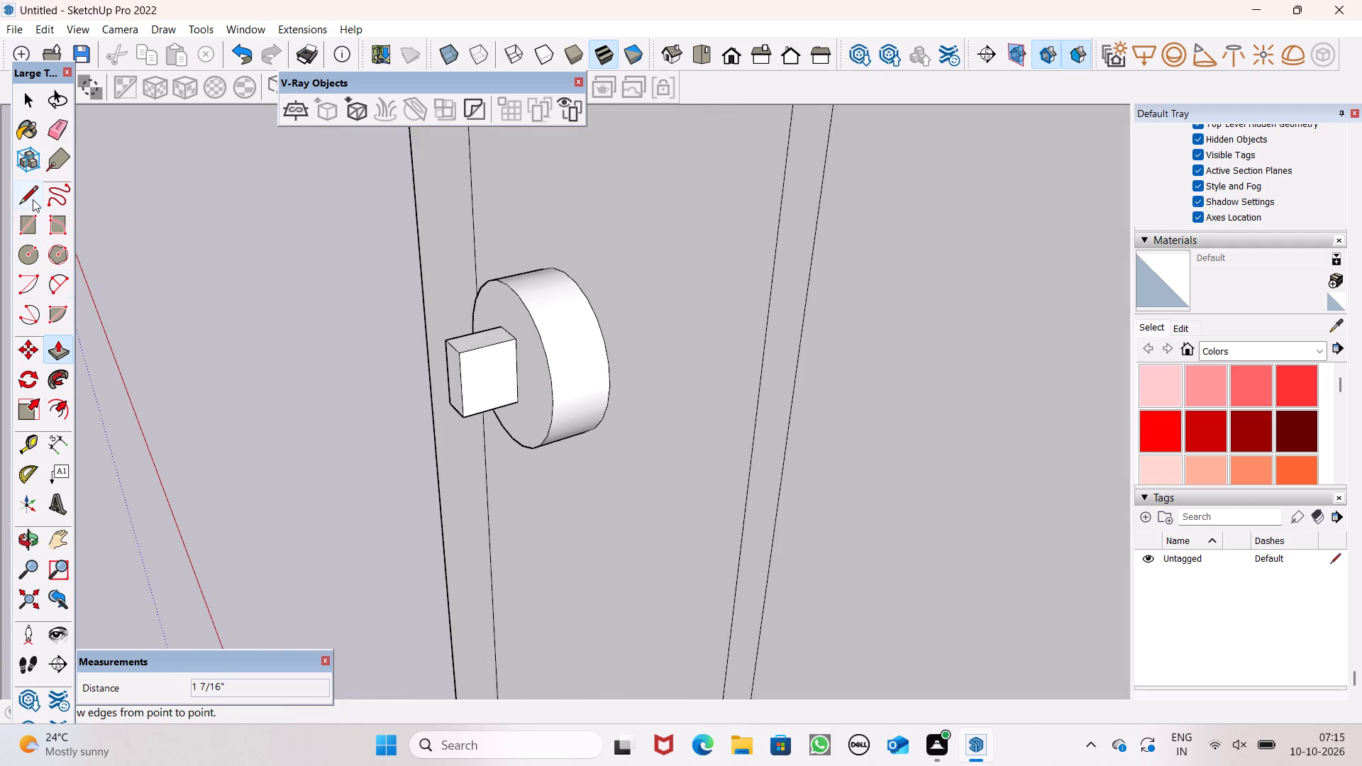
{"action": "left_click", "coordinate": [33, 199]}
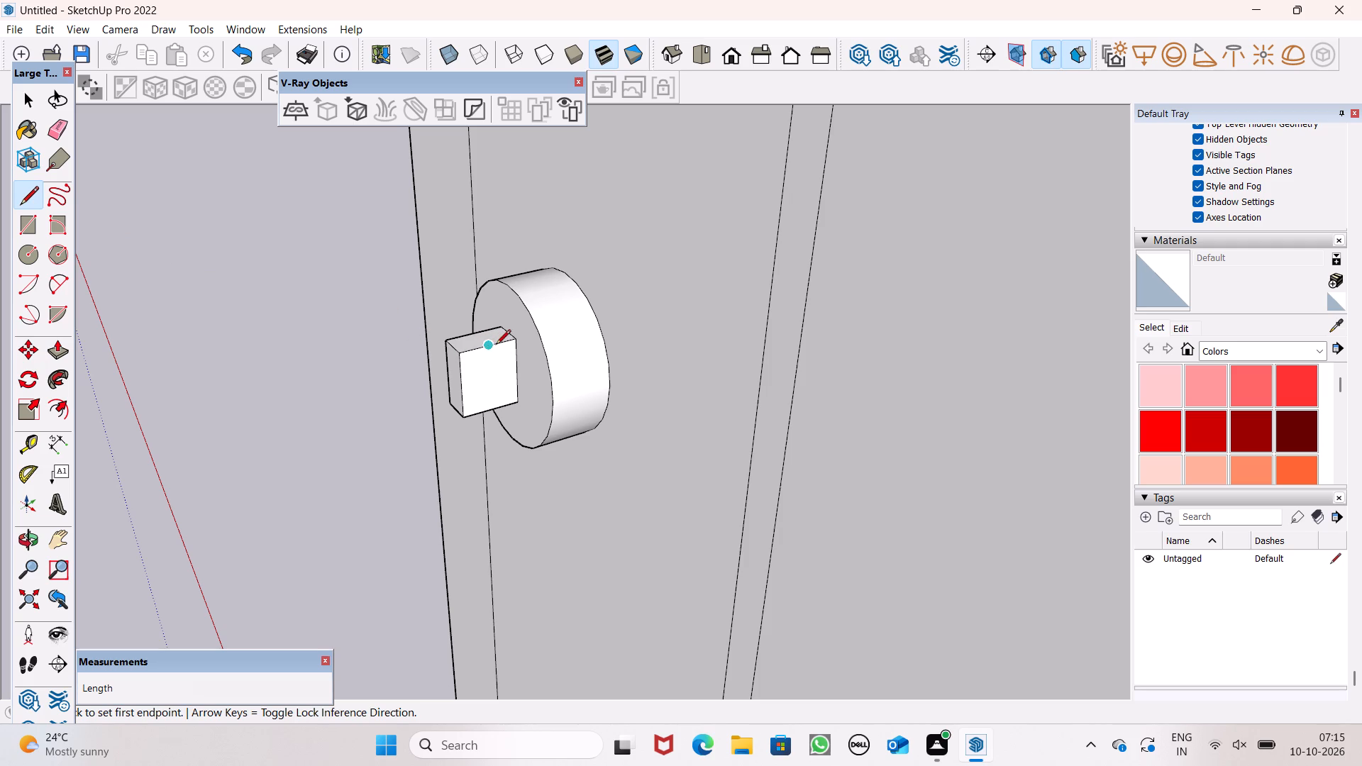
{"action": "left_click", "coordinate": [497, 344]}
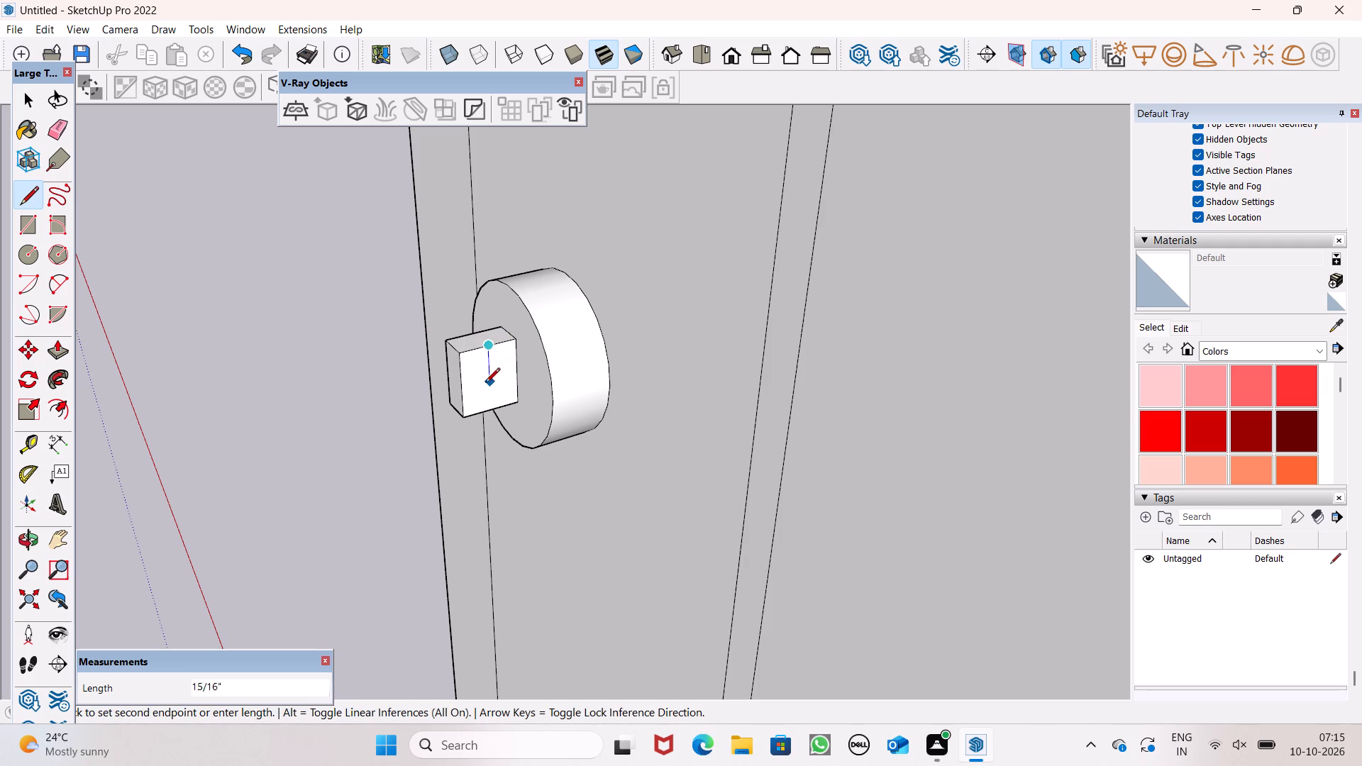
{"action": "left_click", "coordinate": [488, 413]}
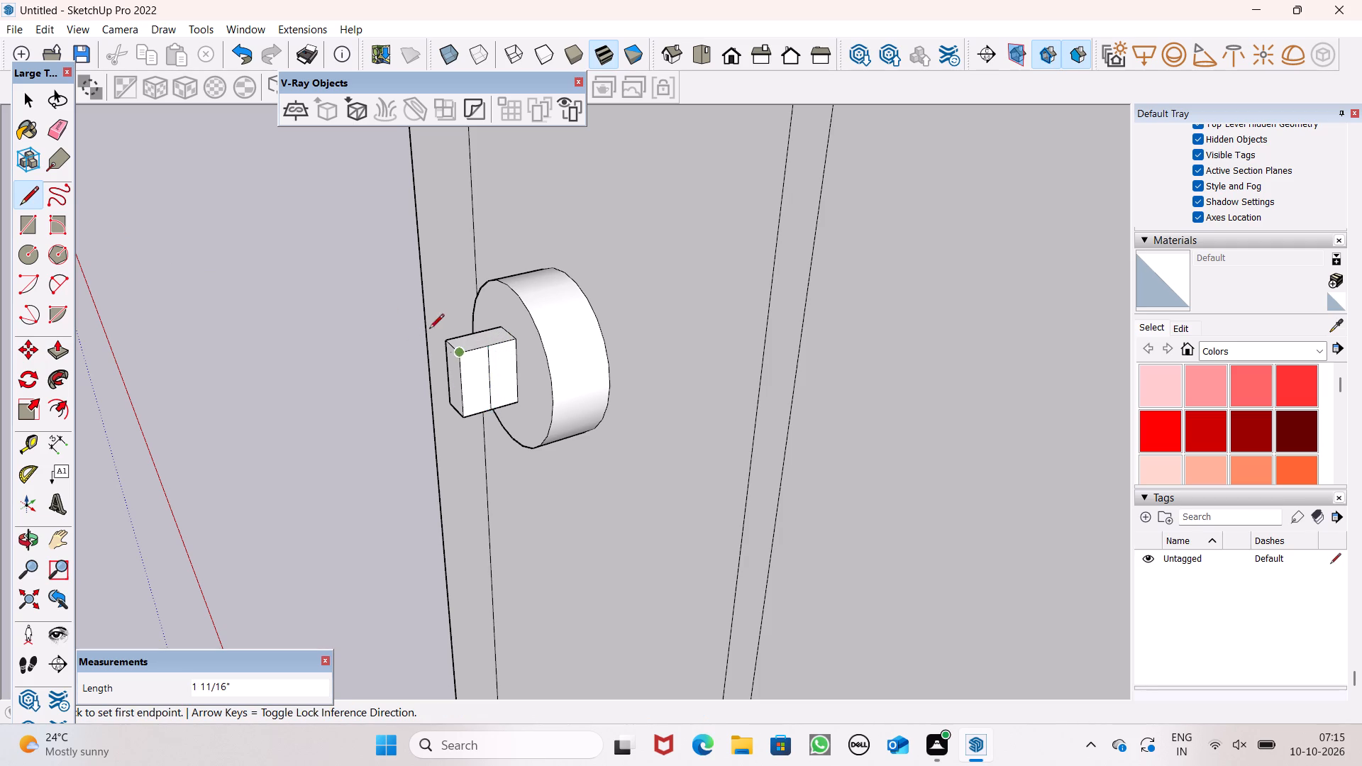
{"action": "scroll", "coordinate": [434, 327], "scroll_direction": "down", "scroll_amount": 6}
{"action": "key", "text": "space"}
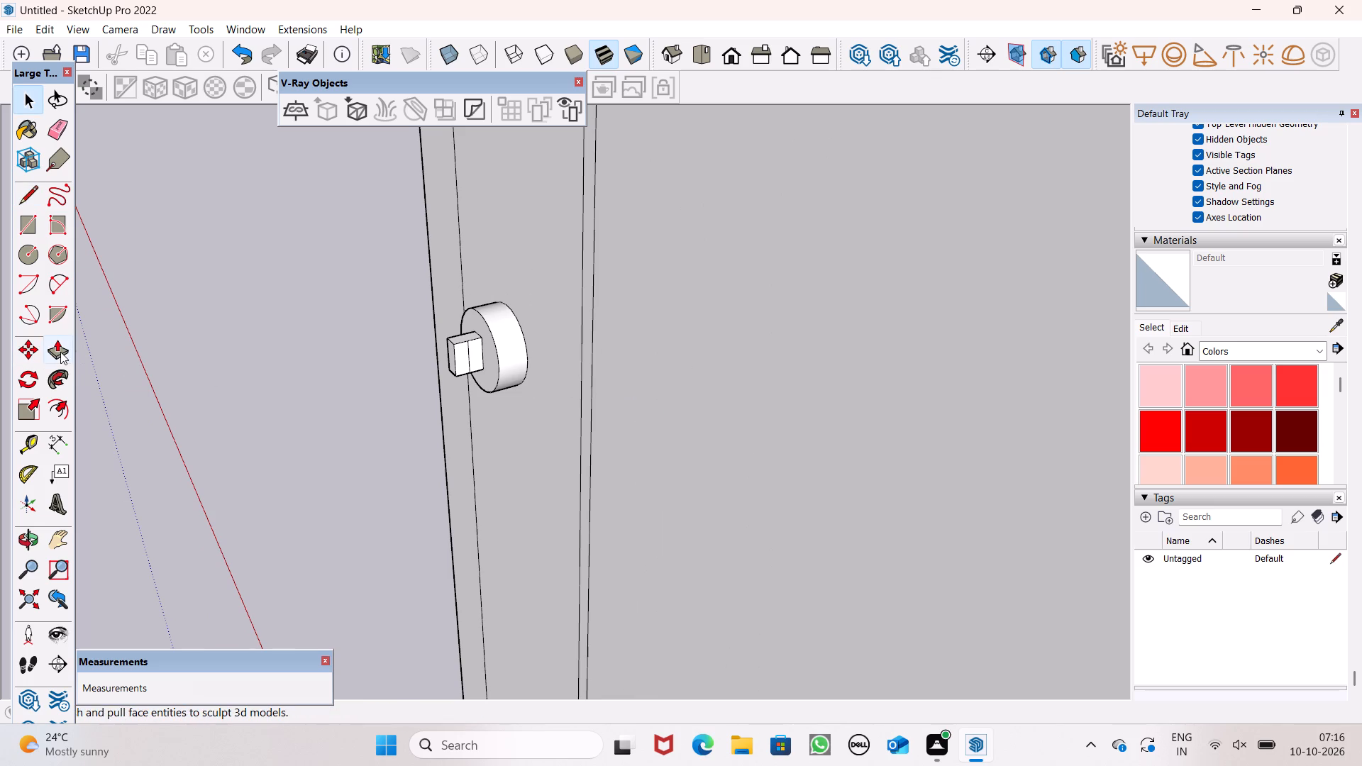
Extrude the outer half of the block's side face about 6 7/8" toward the dividing strip to form the handle lever.
{"action": "left_click", "coordinate": [60, 352]}
{"action": "left_click_drag", "start_coordinate": [460, 352], "coordinate": [461, 357]}
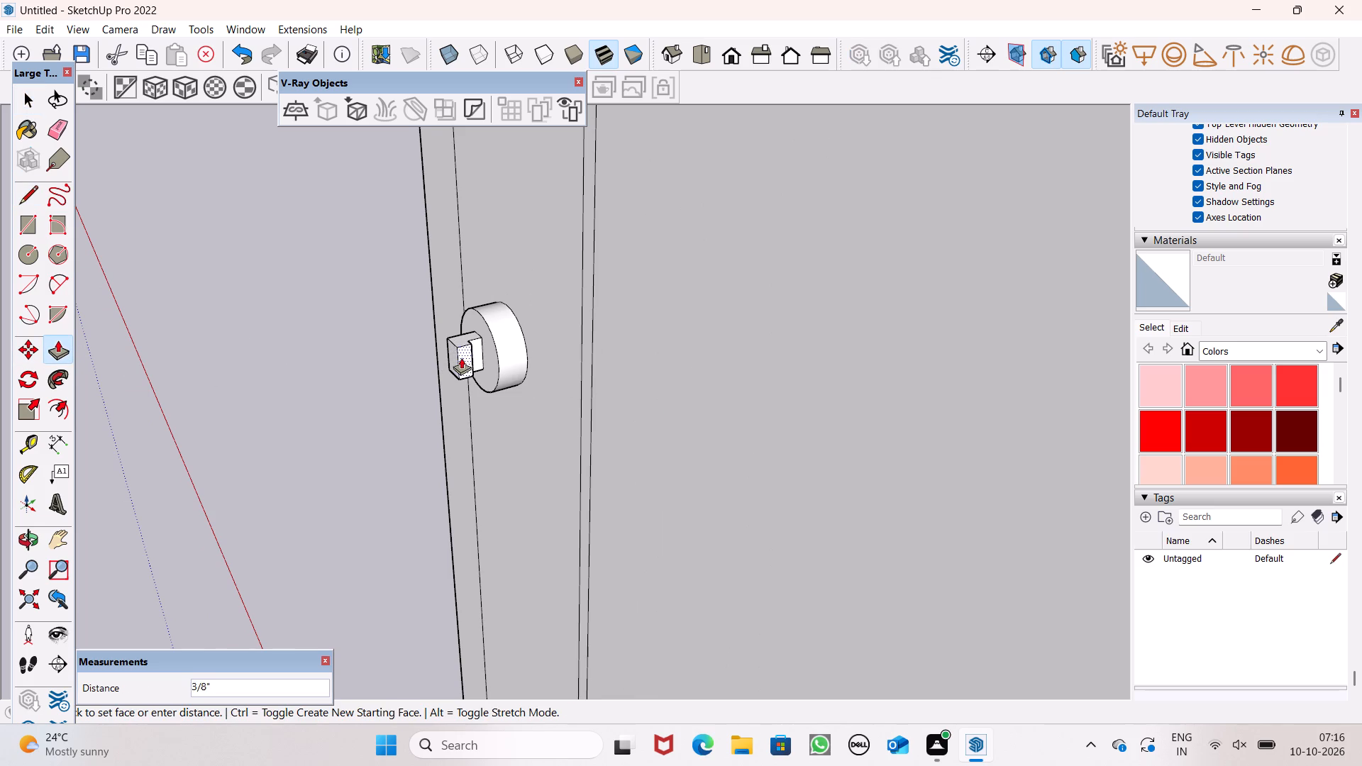
{"action": "left_click_drag", "start_coordinate": [461, 357], "coordinate": [514, 423]}
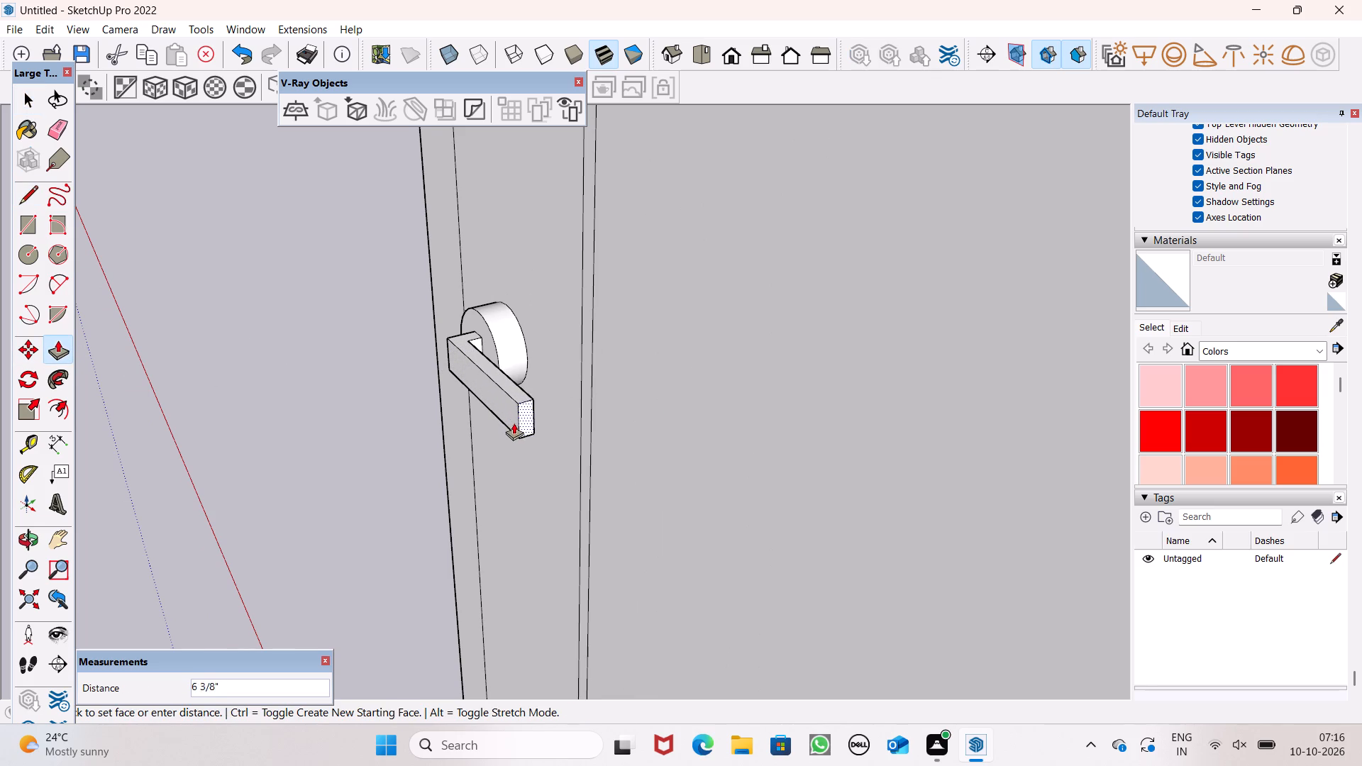
{"action": "left_click_drag", "start_coordinate": [514, 423], "coordinate": [516, 432]}
{"action": "scroll", "coordinate": [543, 340], "scroll_direction": "down", "scroll_amount": 5}
{"action": "middle_click_drag", "start_coordinate": [541, 417], "coordinate": [889, 377]}
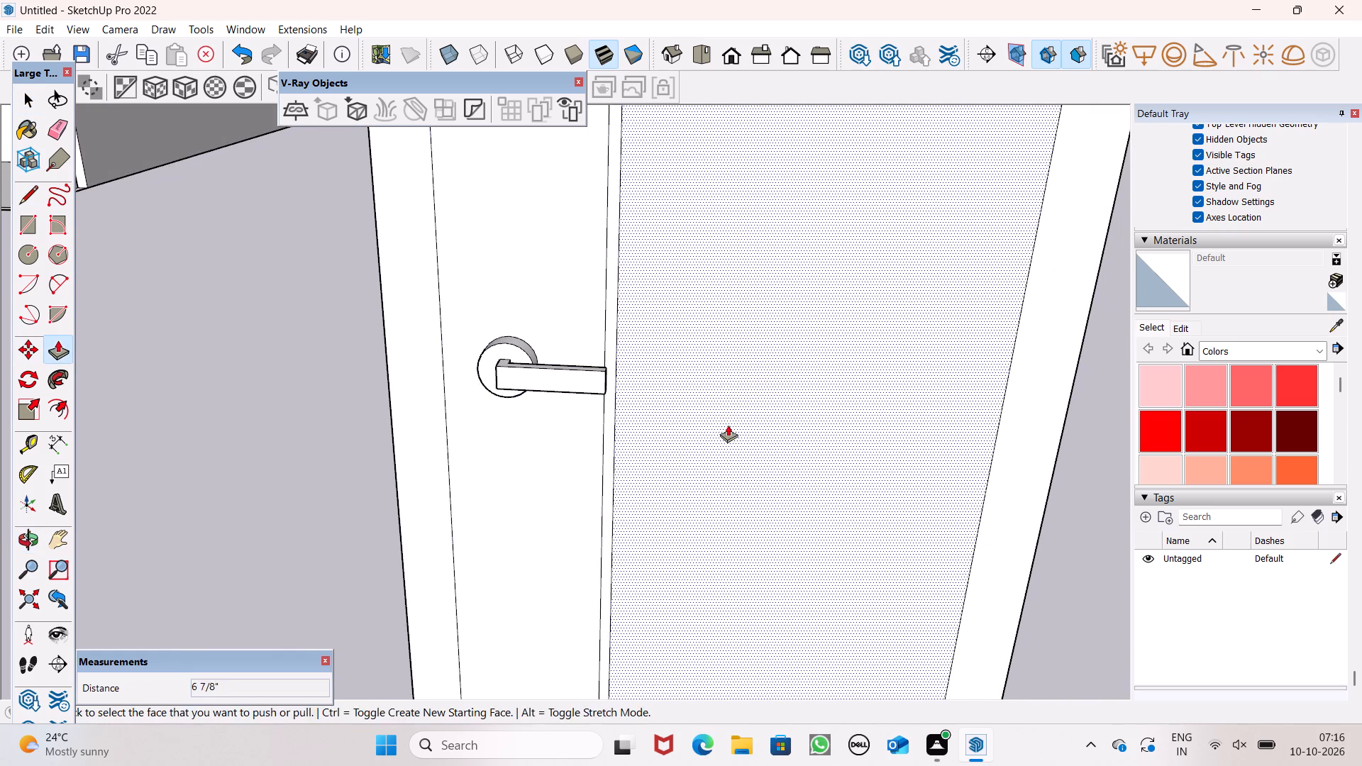
{"action": "middle_click_drag", "start_coordinate": [728, 426], "coordinate": [775, 362]}
{"action": "scroll", "coordinate": [792, 396], "scroll_direction": "down", "scroll_amount": 6}
{"action": "key", "text": "space"}
Shorten the handle lever by pushing its free end back about 1 3/8".
{"action": "scroll", "coordinate": [785, 407], "scroll_direction": "down", "scroll_amount": 5}
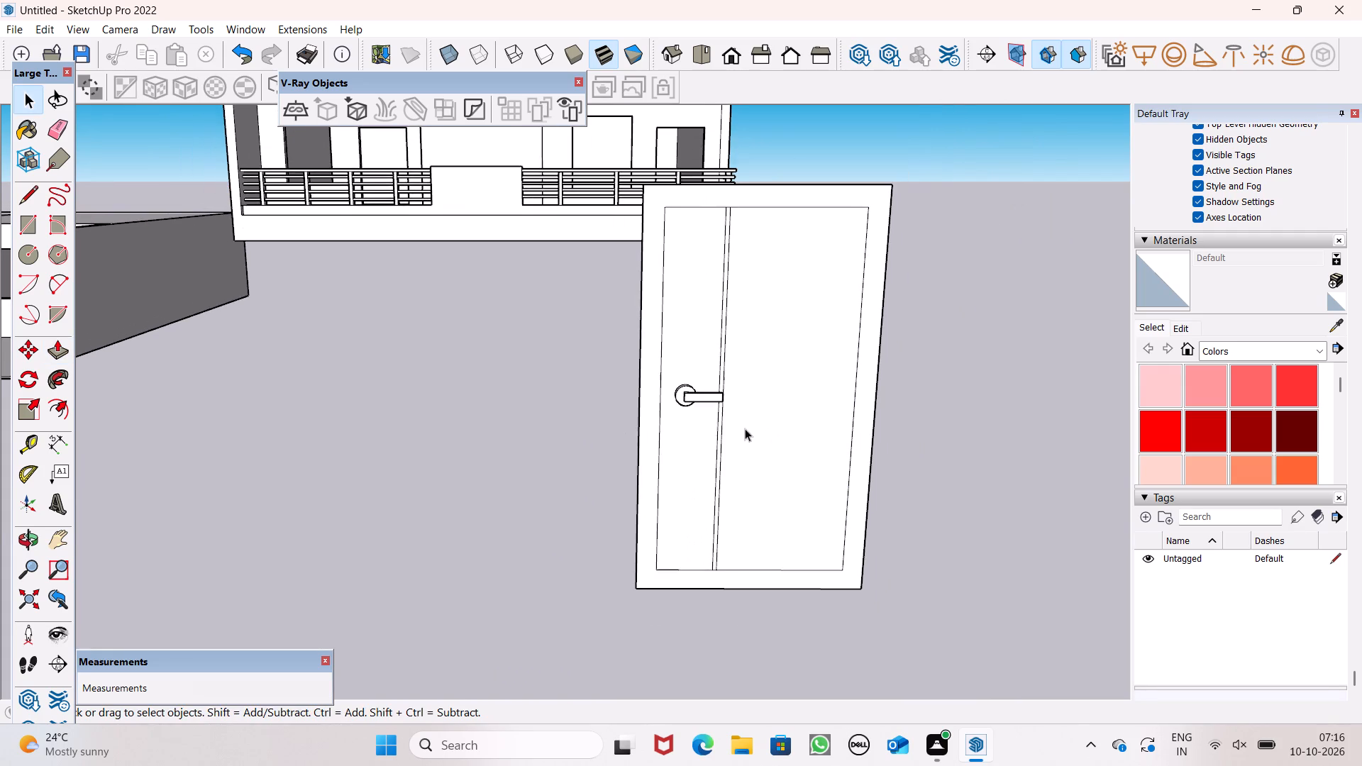
{"action": "middle_click_drag", "start_coordinate": [744, 426], "coordinate": [371, 478]}
{"action": "scroll", "coordinate": [777, 399], "scroll_direction": "up", "scroll_amount": 6}
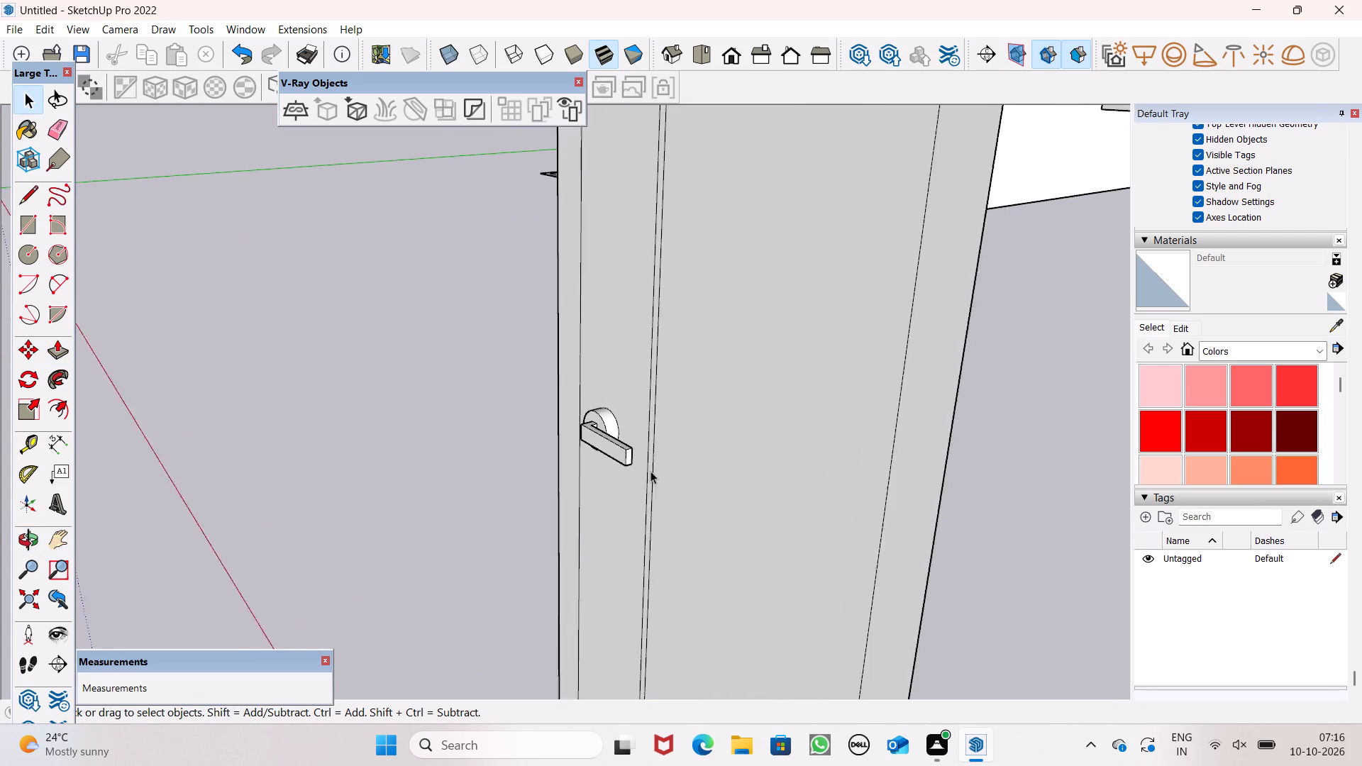
{"action": "scroll", "coordinate": [650, 471], "scroll_direction": "up", "scroll_amount": 2}
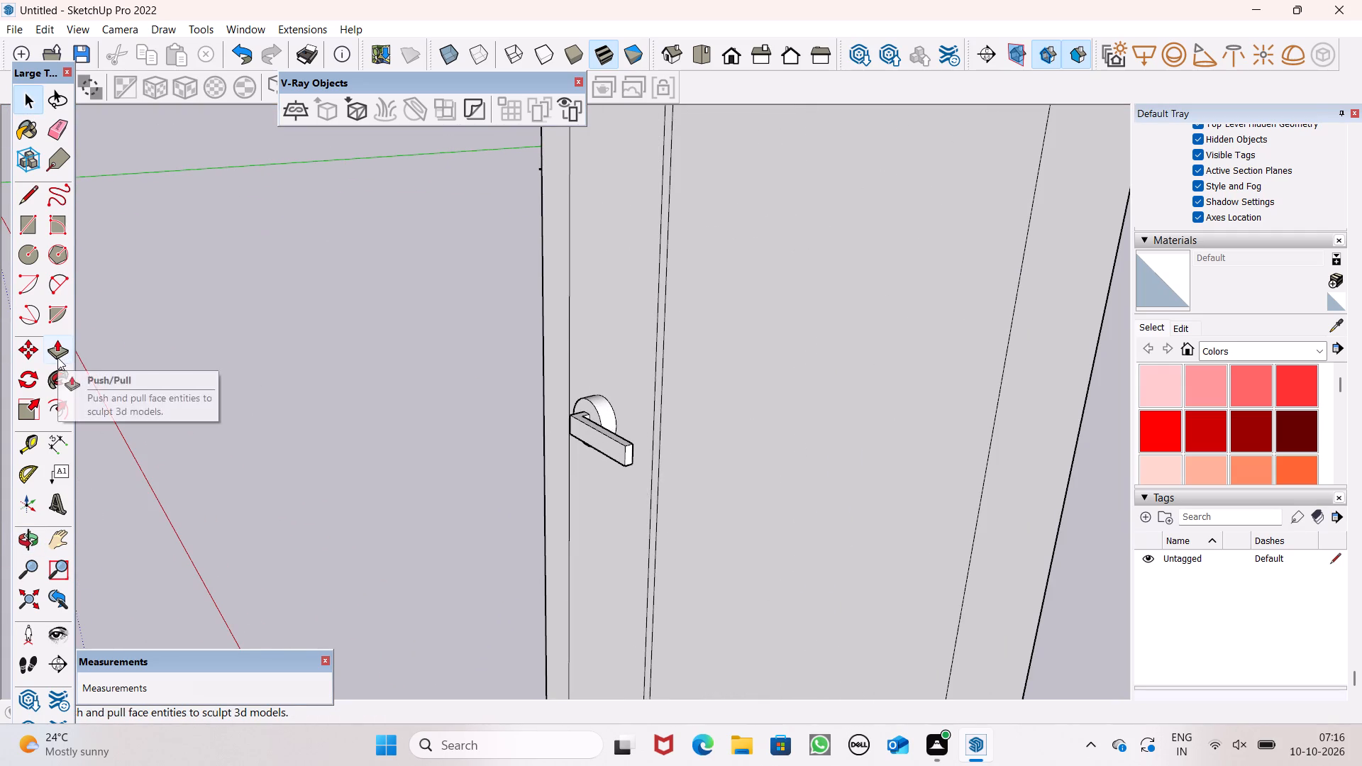
{"action": "left_click", "coordinate": [57, 357]}
{"action": "scroll", "coordinate": [624, 444], "scroll_direction": "up", "scroll_amount": 7}
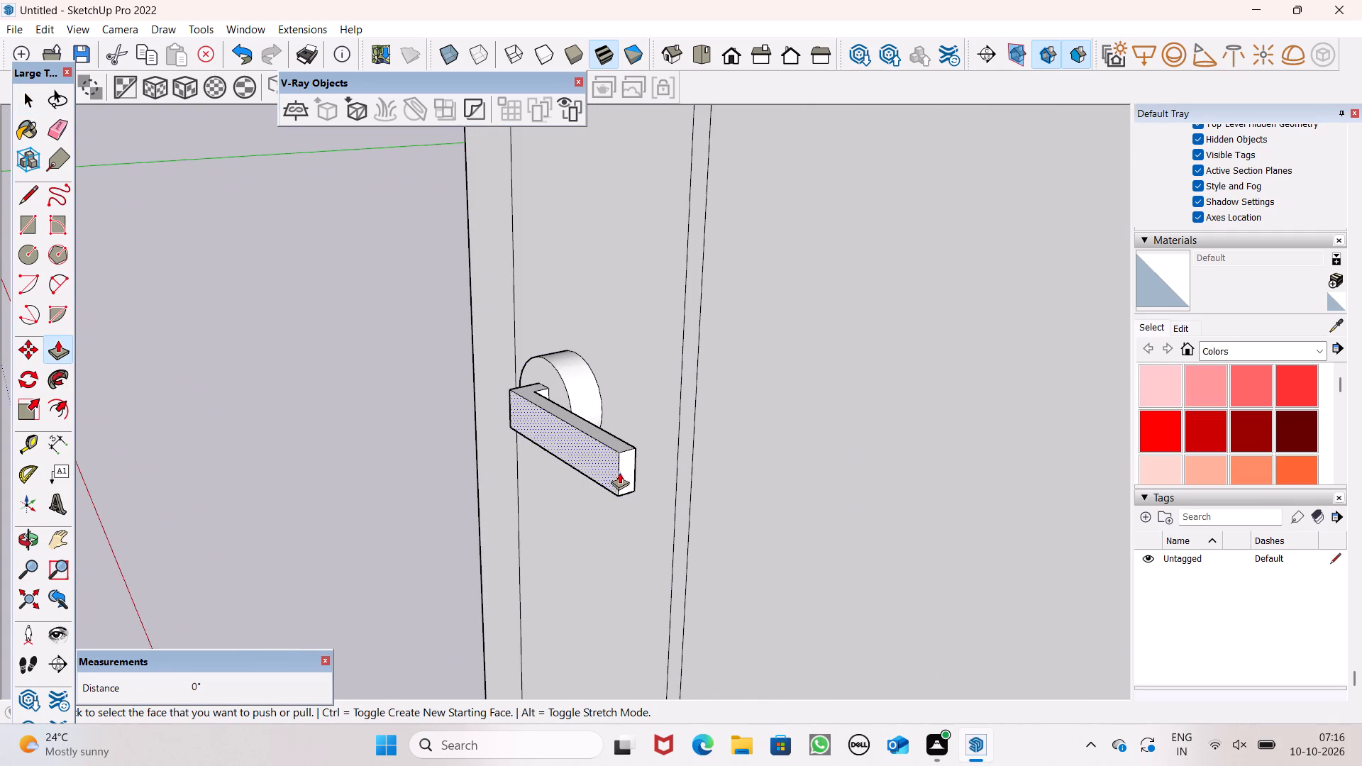
{"action": "left_click_drag", "start_coordinate": [628, 470], "coordinate": [619, 448]}
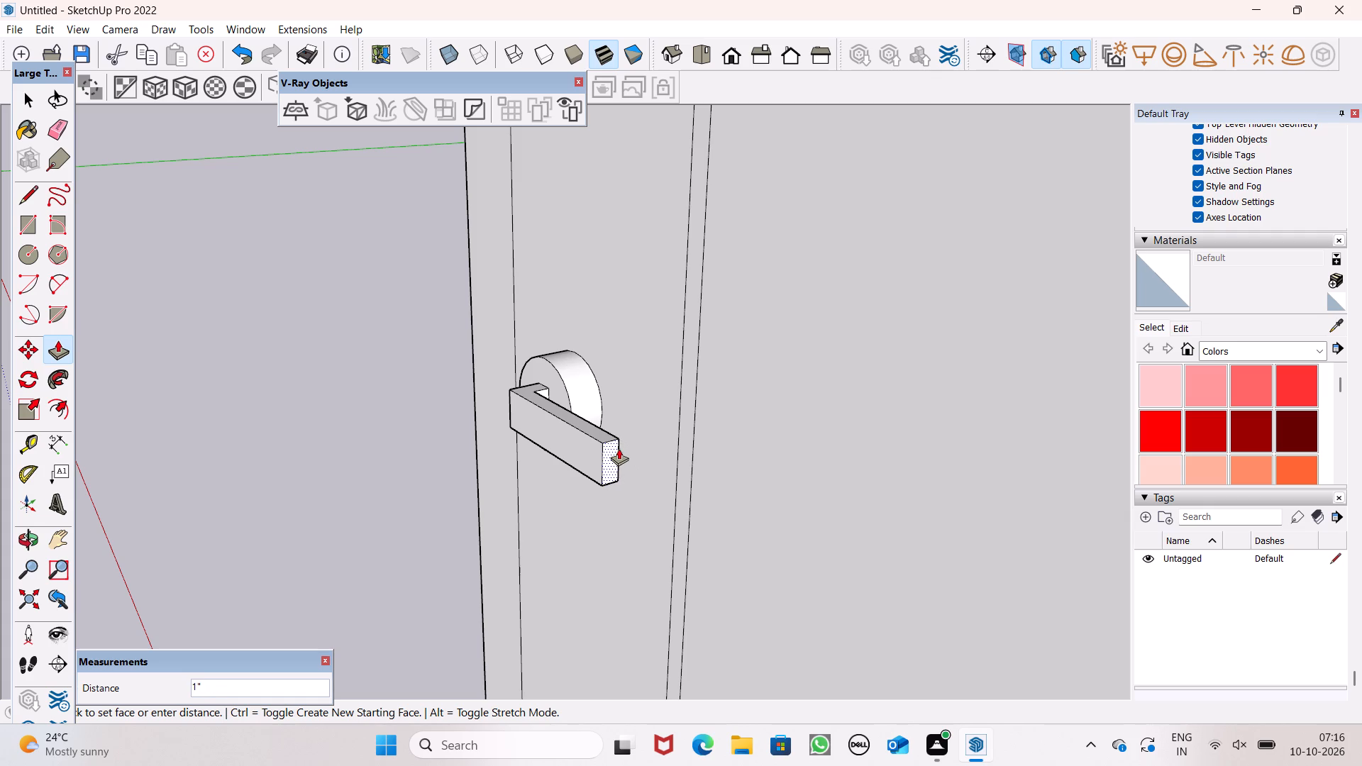
{"action": "left_click_drag", "start_coordinate": [619, 448], "coordinate": [614, 443]}
{"action": "scroll", "coordinate": [570, 405], "scroll_direction": "down", "scroll_amount": 6}
{"action": "middle_click_drag", "start_coordinate": [604, 530], "coordinate": [826, 494]}
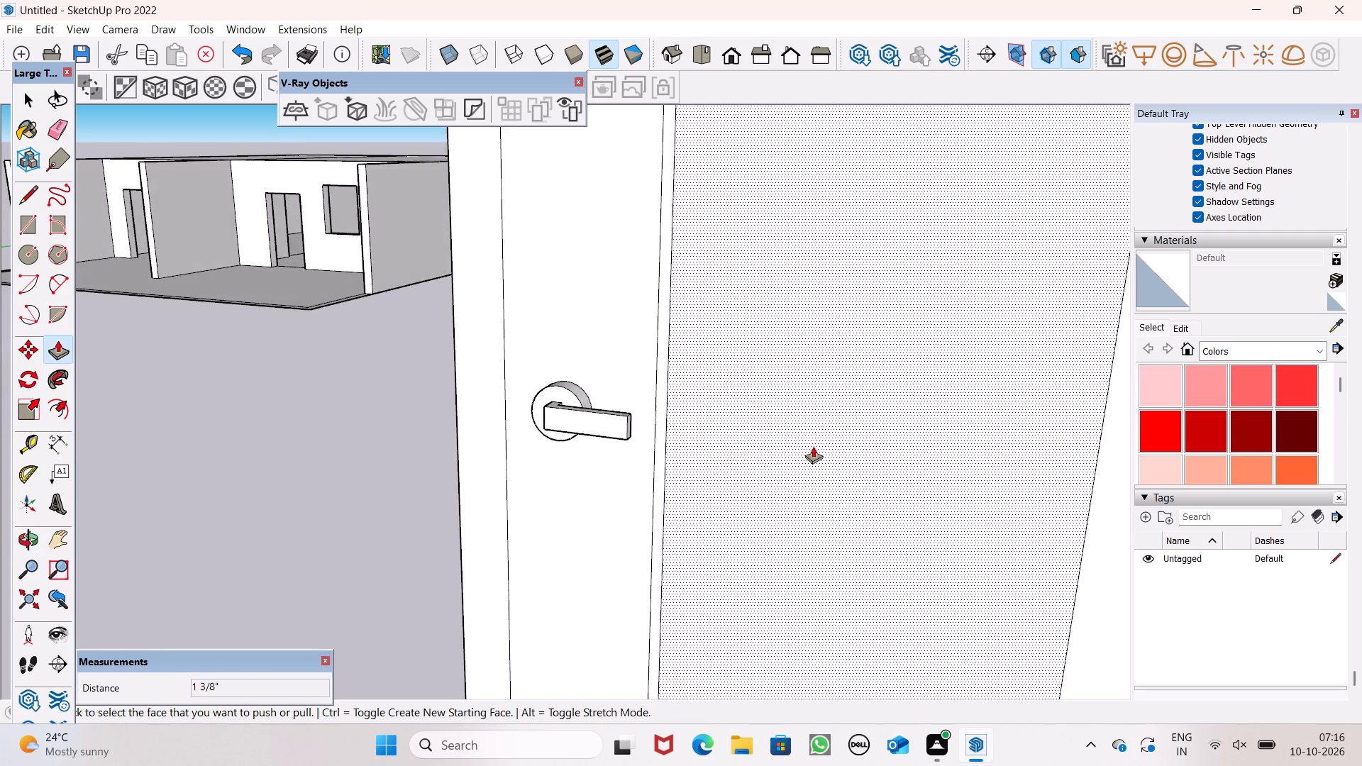
{"action": "scroll", "coordinate": [813, 446], "scroll_direction": "down", "scroll_amount": 13}
{"action": "middle_click_drag", "start_coordinate": [836, 492], "coordinate": [885, 531]}
{"action": "key", "text": "space"}
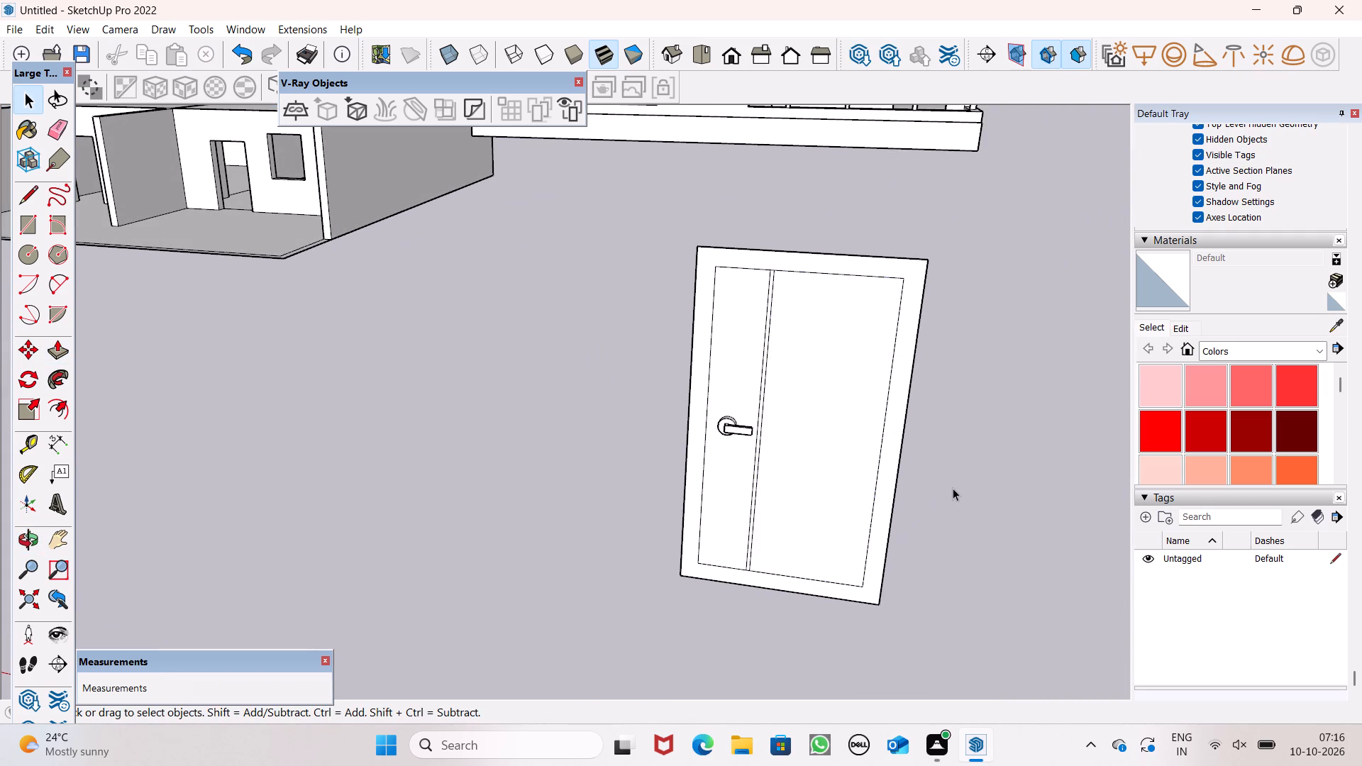
Extrude the door's outer frame face 9" toward the back to give the frame depth.
{"action": "left_click", "coordinate": [67, 359]}
{"action": "scroll", "coordinate": [875, 605], "scroll_direction": "up", "scroll_amount": 4}
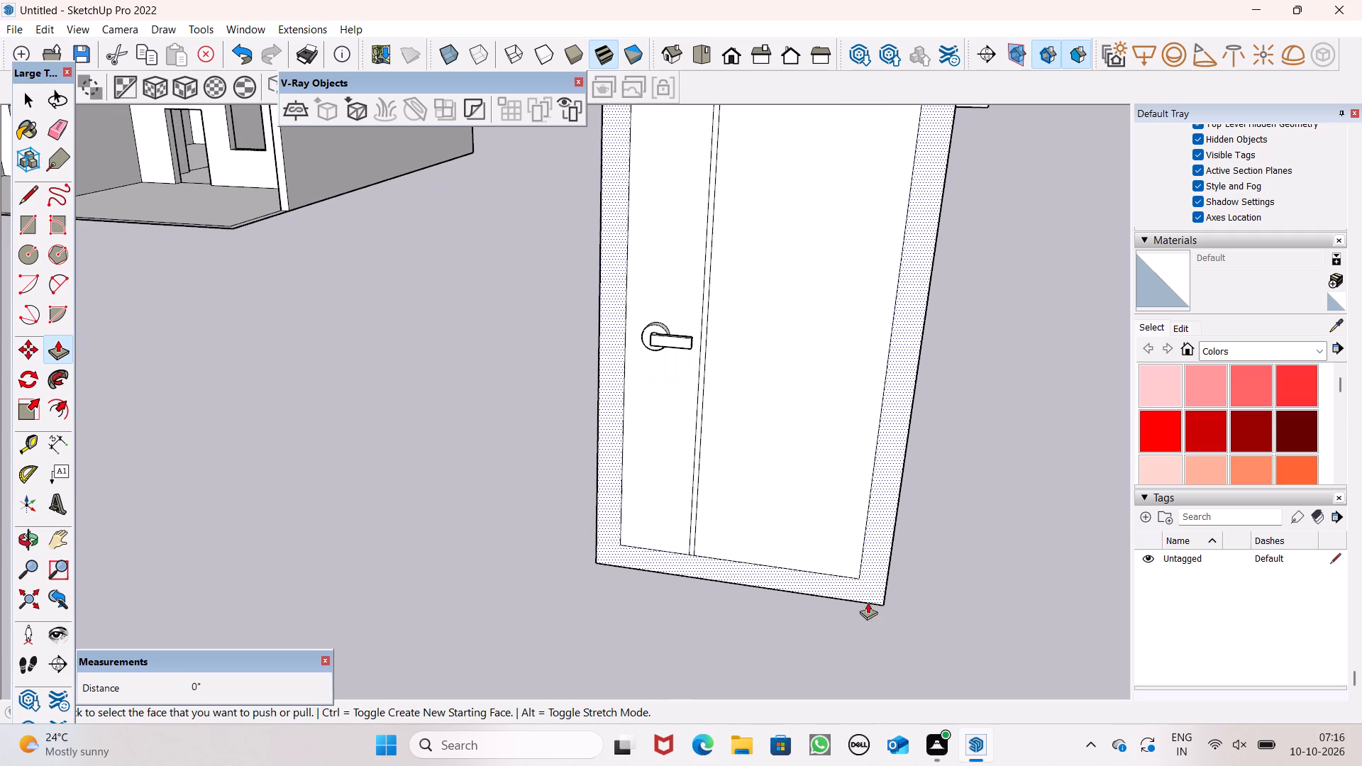
{"action": "left_click_drag", "start_coordinate": [868, 588], "coordinate": [907, 555]}
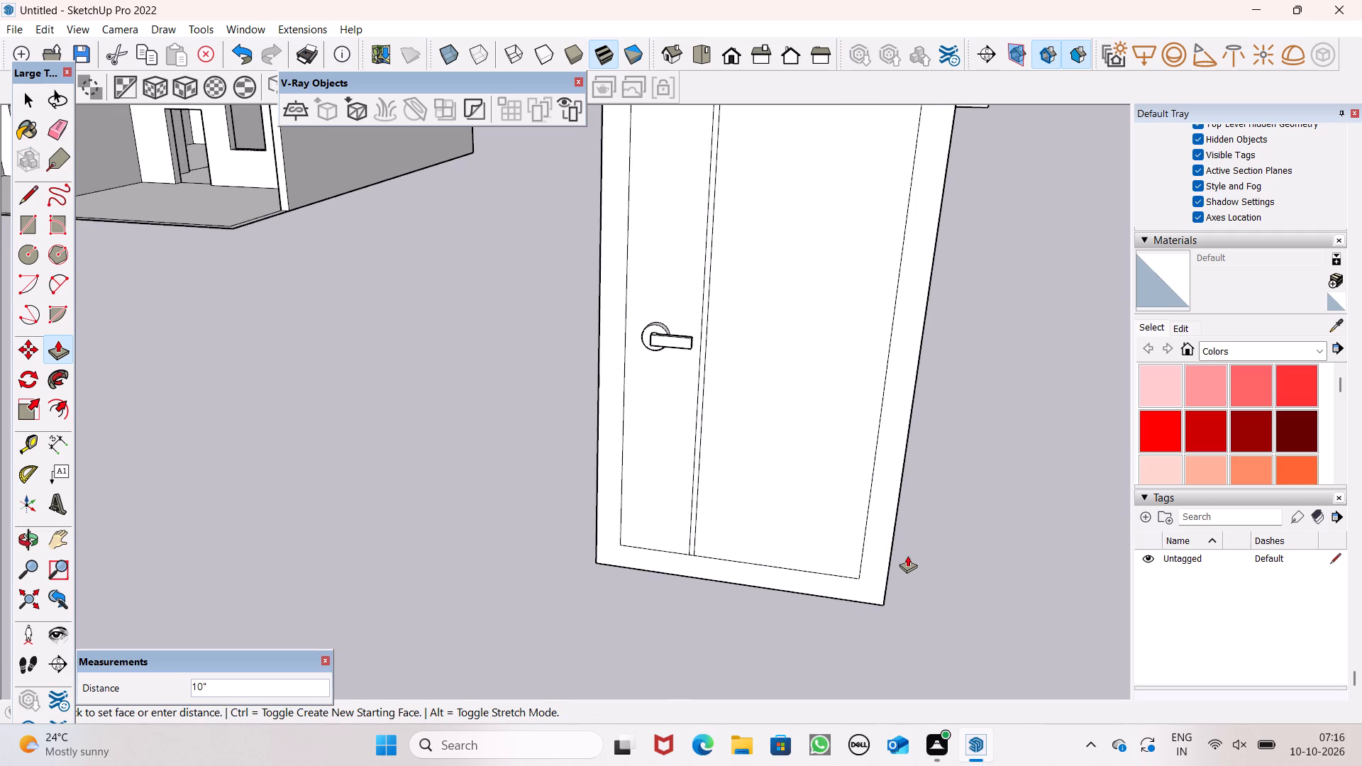
{"action": "left_click_drag", "start_coordinate": [907, 555], "coordinate": [911, 553]}
{"action": "key", "text": "9"}
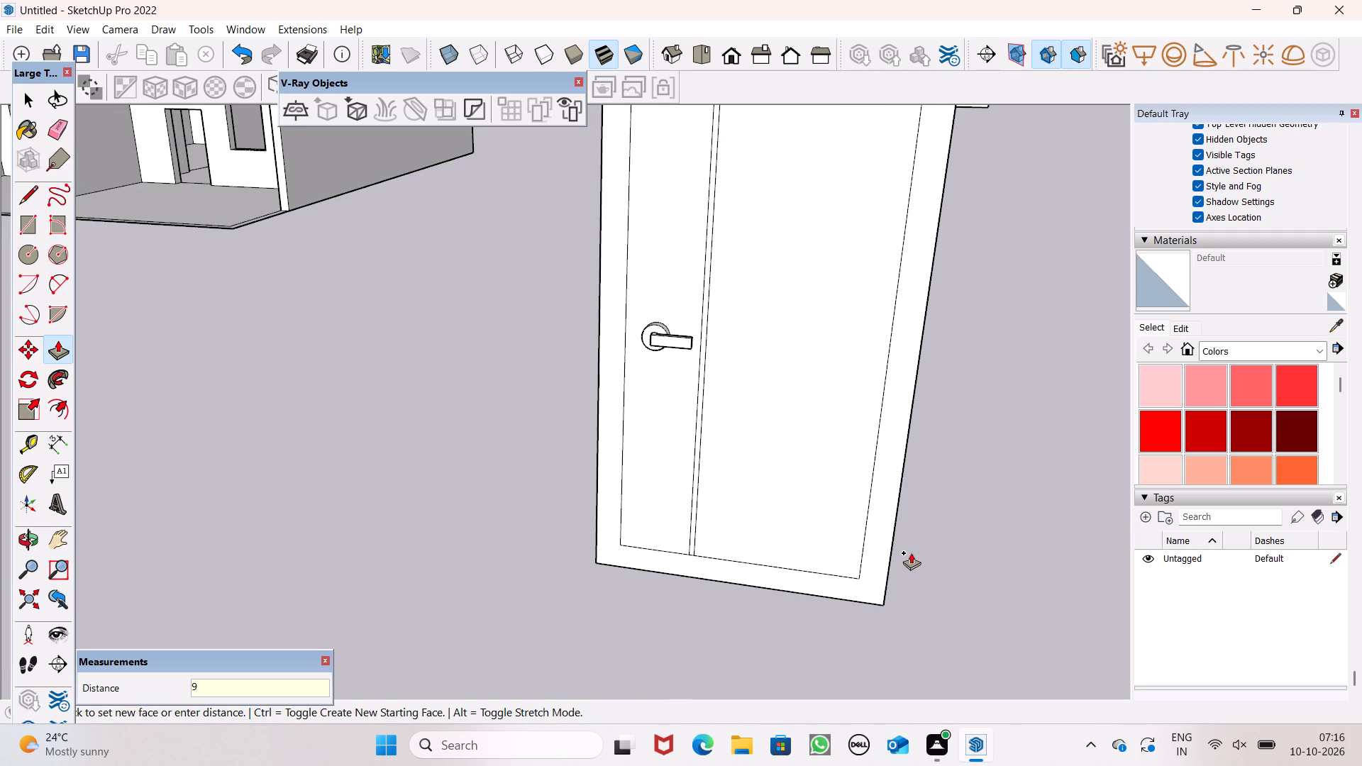
{"action": "left_click_drag", "start_coordinate": [911, 553], "coordinate": [914, 543]}
{"action": "key", "text": "shift+quotedbl"}
{"action": "key", "text": "Return"}
{"action": "scroll", "coordinate": [922, 522], "scroll_direction": "down", "scroll_amount": 6}
{"action": "middle_click_drag", "start_coordinate": [939, 547], "coordinate": [767, 562]}
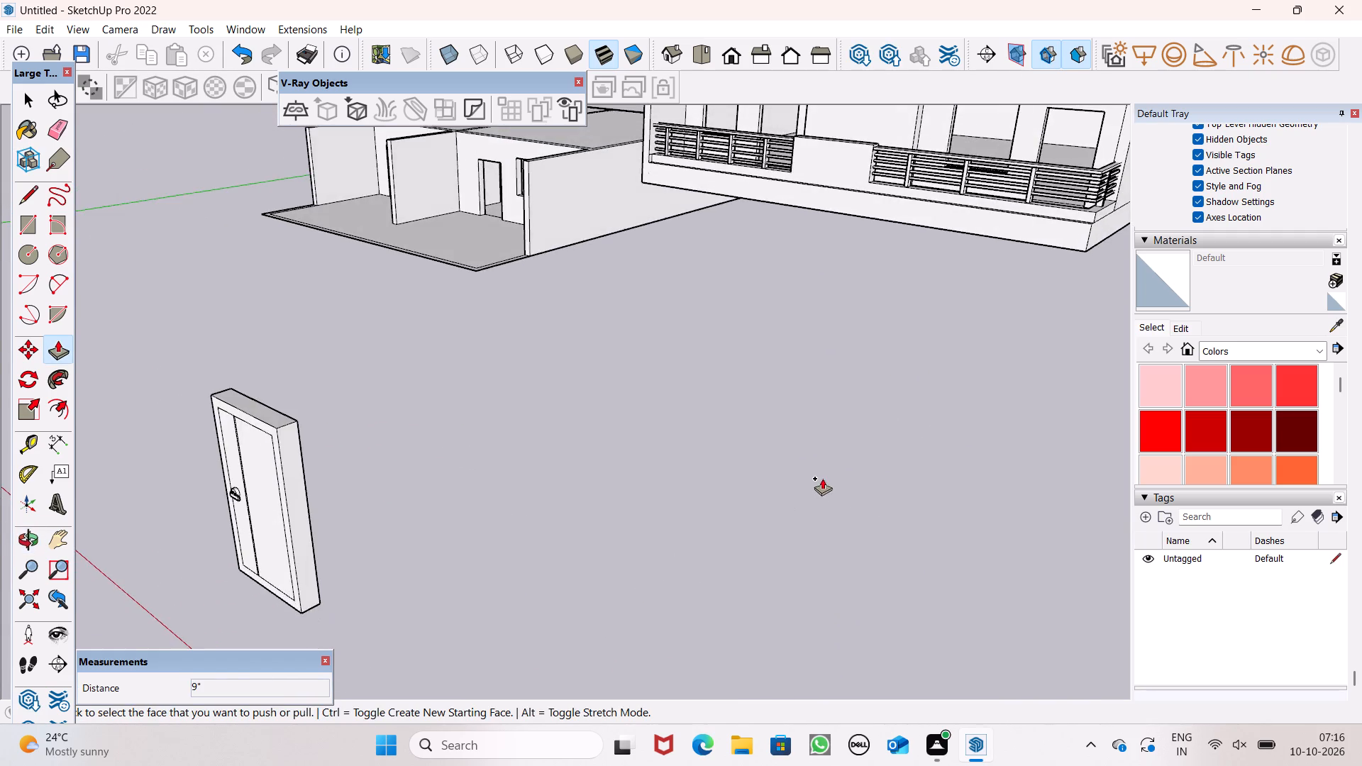
Pull the door's front frame face forward about 1 3/8" from the door panel.
{"action": "scroll", "coordinate": [823, 478], "scroll_direction": "down", "scroll_amount": 4}
{"action": "middle_click_drag", "start_coordinate": [789, 521], "coordinate": [834, 502]}
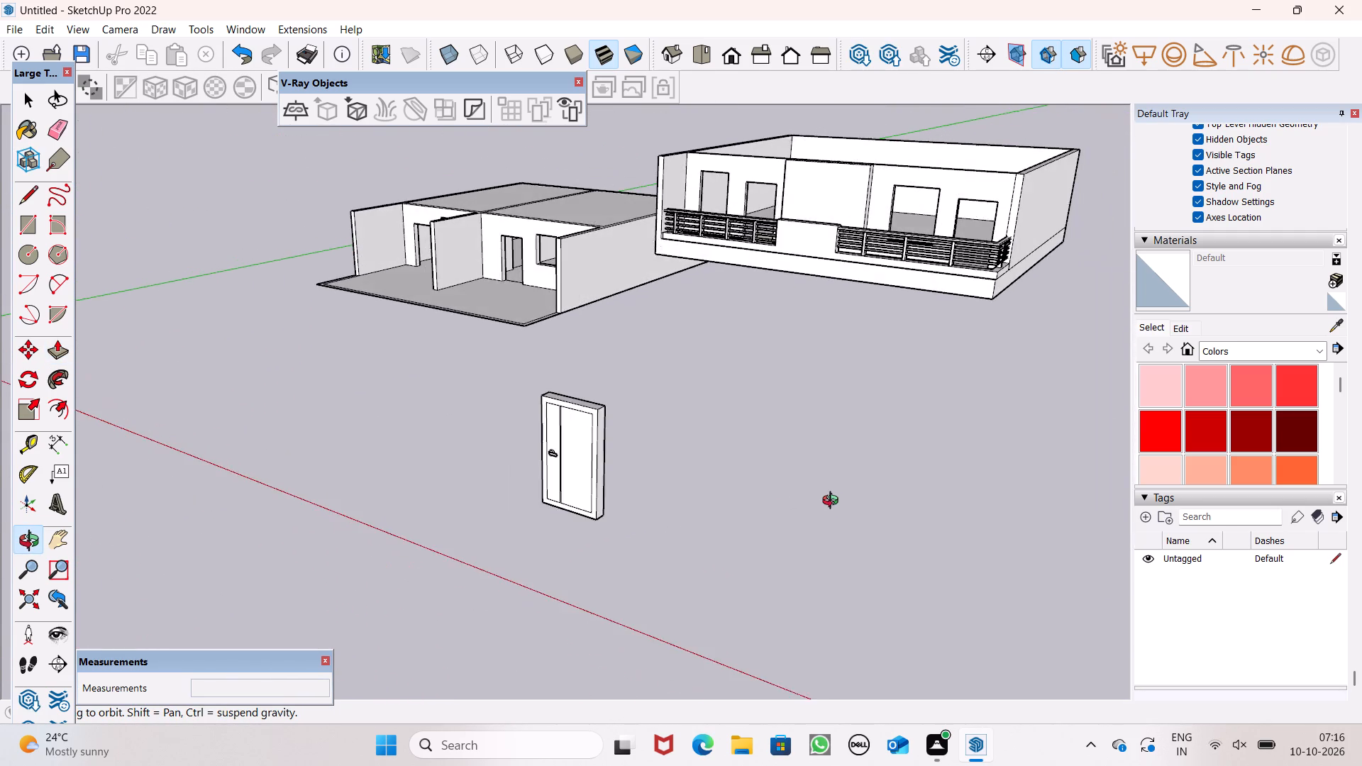
{"action": "middle_click_drag", "start_coordinate": [834, 502], "coordinate": [1061, 480]}
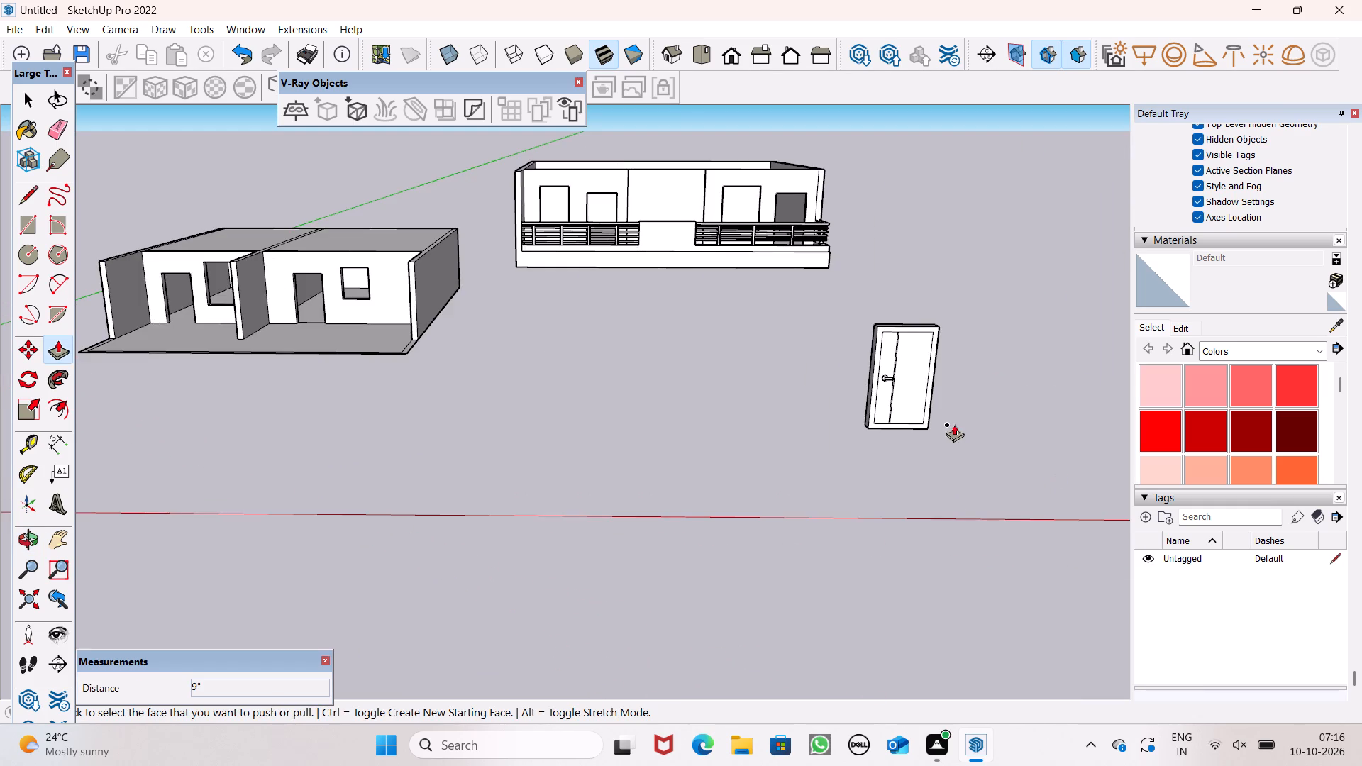
{"action": "scroll", "coordinate": [951, 422], "scroll_direction": "up", "scroll_amount": 7}
{"action": "scroll", "coordinate": [875, 384], "scroll_direction": "up", "scroll_amount": 7}
{"action": "middle_click_drag", "start_coordinate": [892, 417], "coordinate": [1061, 498]}
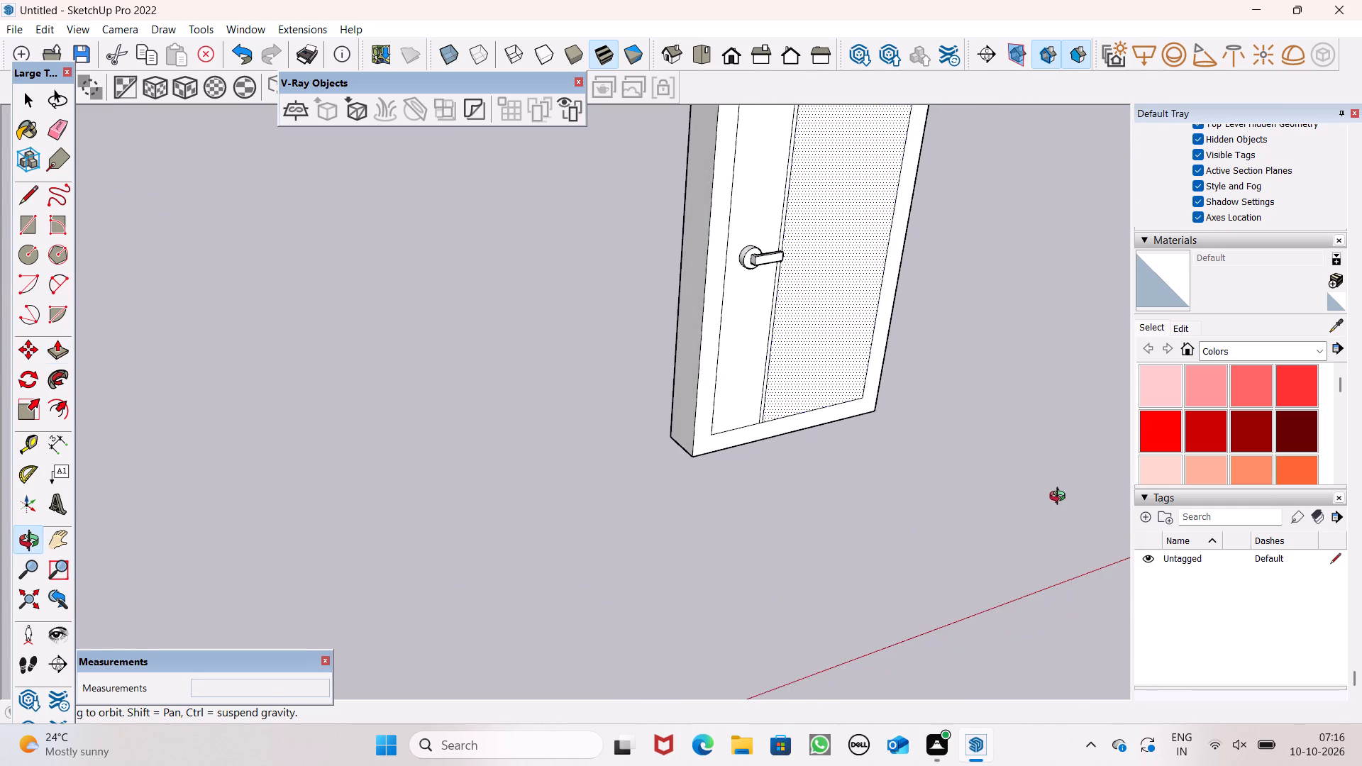
{"action": "middle_click_drag", "start_coordinate": [1061, 498], "coordinate": [1062, 494]}
{"action": "scroll", "coordinate": [663, 460], "scroll_direction": "up", "scroll_amount": 2}
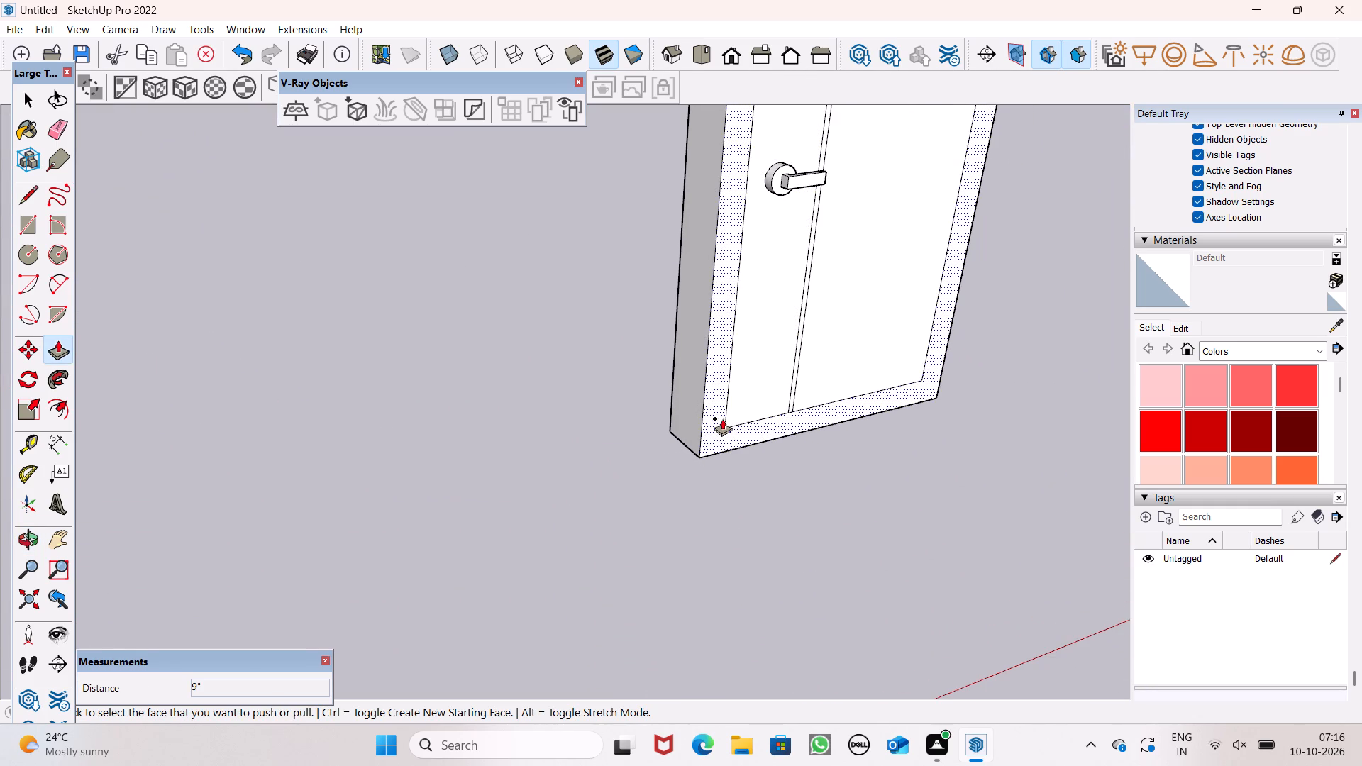
{"action": "left_click", "coordinate": [717, 422]}
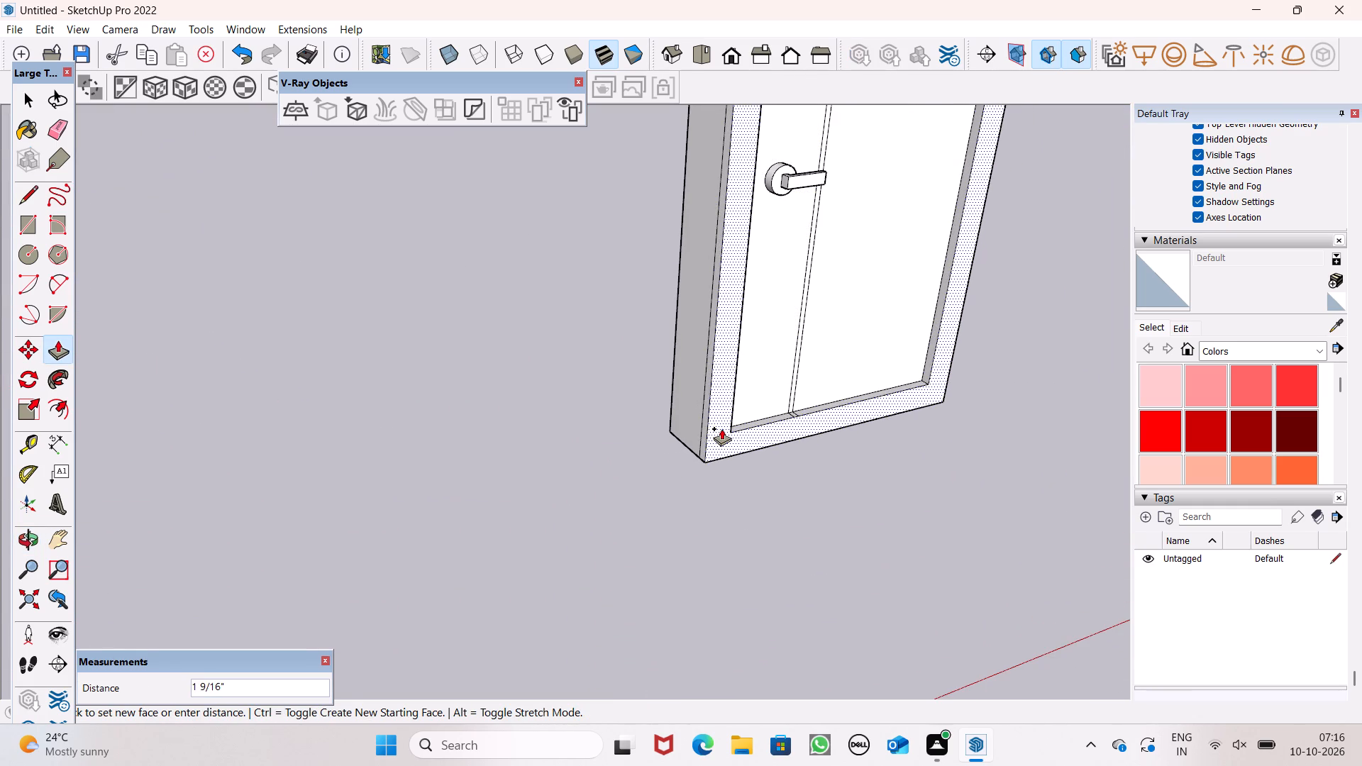
Erase the two short edges where the dividing strip meets the frame's inner bottom face.
{"action": "scroll", "coordinate": [695, 465], "scroll_direction": "down", "scroll_amount": 6}
{"action": "middle_click_drag", "start_coordinate": [846, 474], "coordinate": [539, 477]}
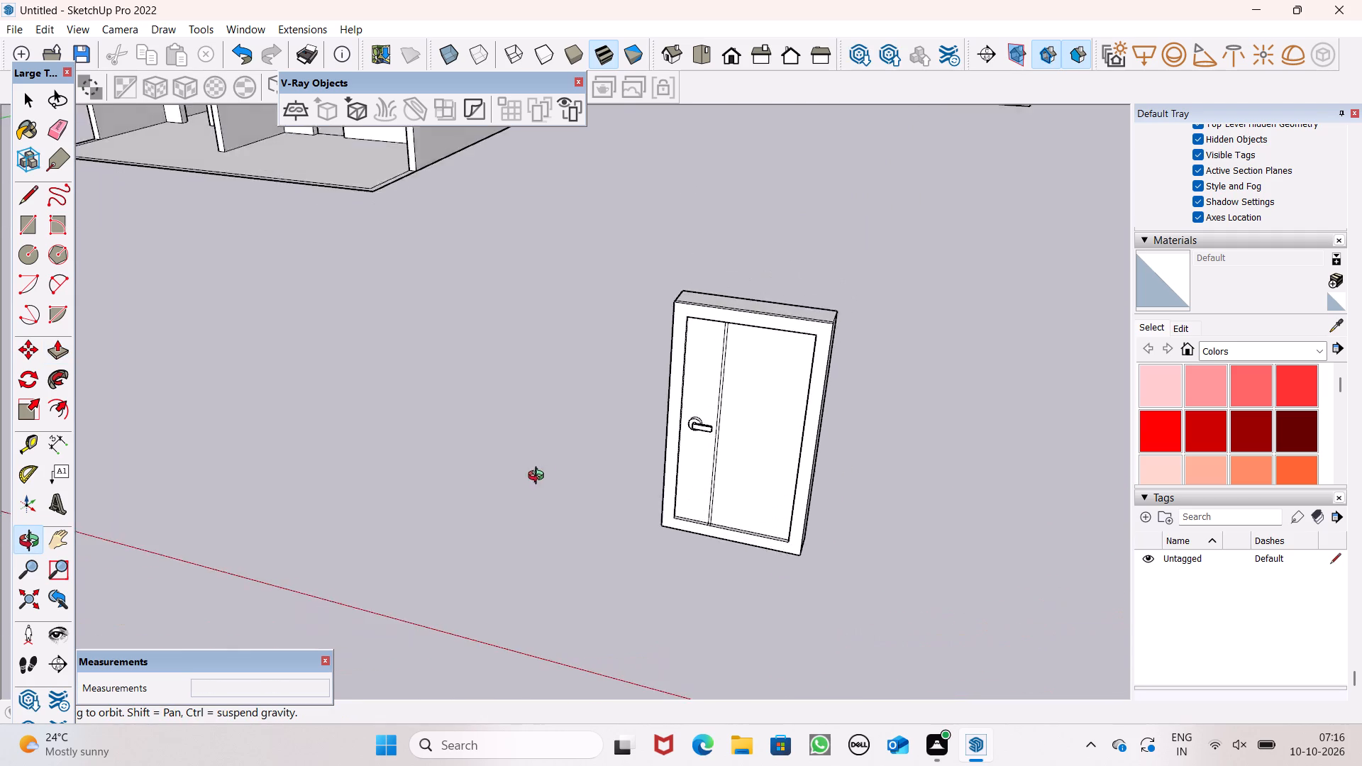
{"action": "middle_click_drag", "start_coordinate": [539, 477], "coordinate": [477, 476]}
{"action": "scroll", "coordinate": [748, 515], "scroll_direction": "up", "scroll_amount": 5}
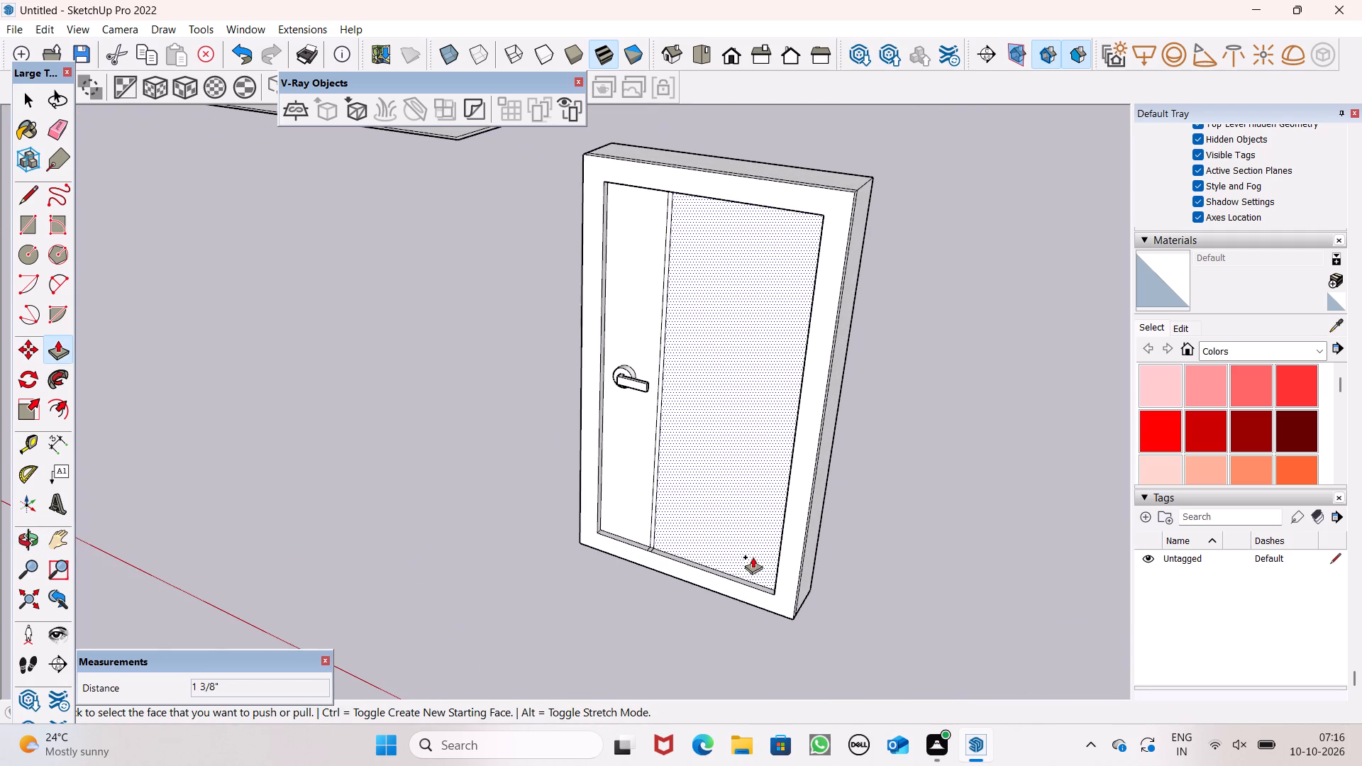
{"action": "middle_click_drag", "start_coordinate": [743, 574], "coordinate": [887, 601]}
{"action": "scroll", "coordinate": [759, 572], "scroll_direction": "up", "scroll_amount": 2}
{"action": "key", "text": "space"}
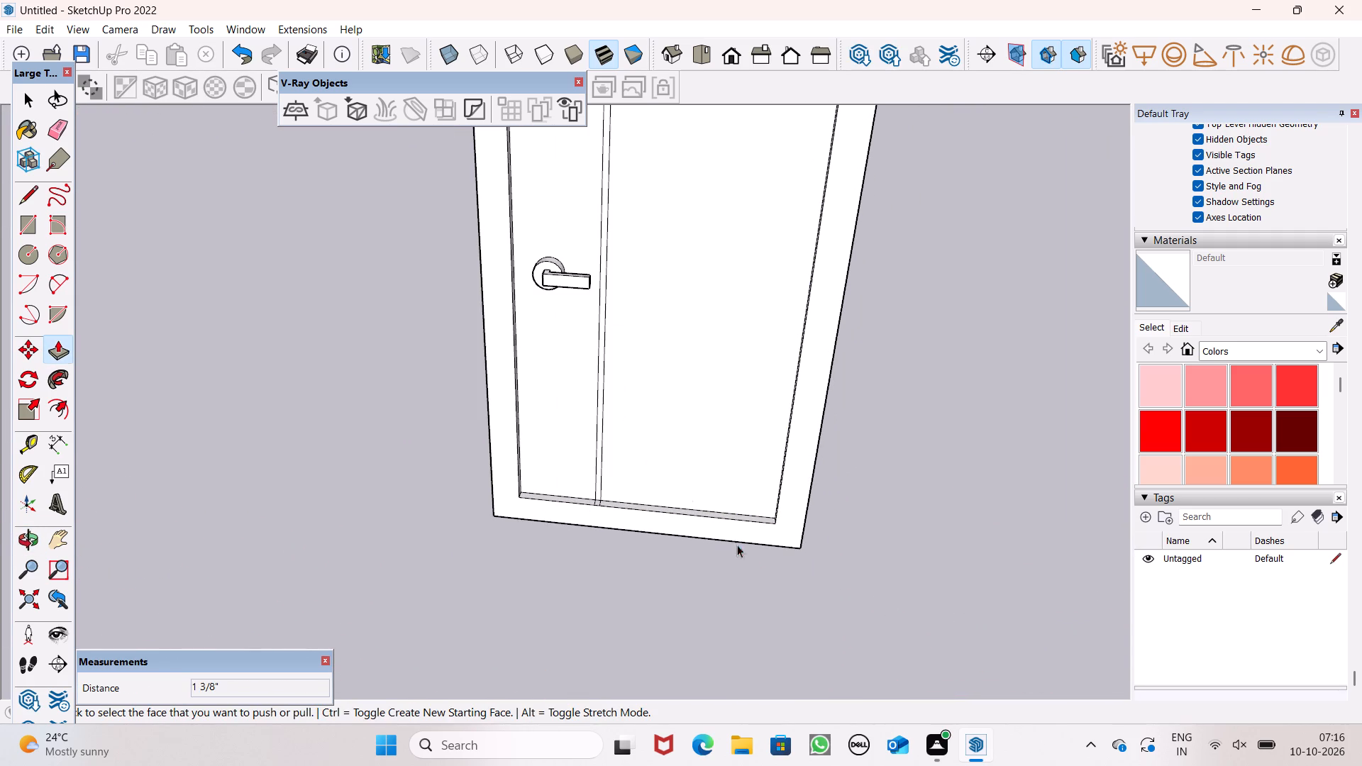
{"action": "left_click", "coordinate": [49, 134]}
{"action": "scroll", "coordinate": [409, 416], "scroll_direction": "up", "scroll_amount": 4}
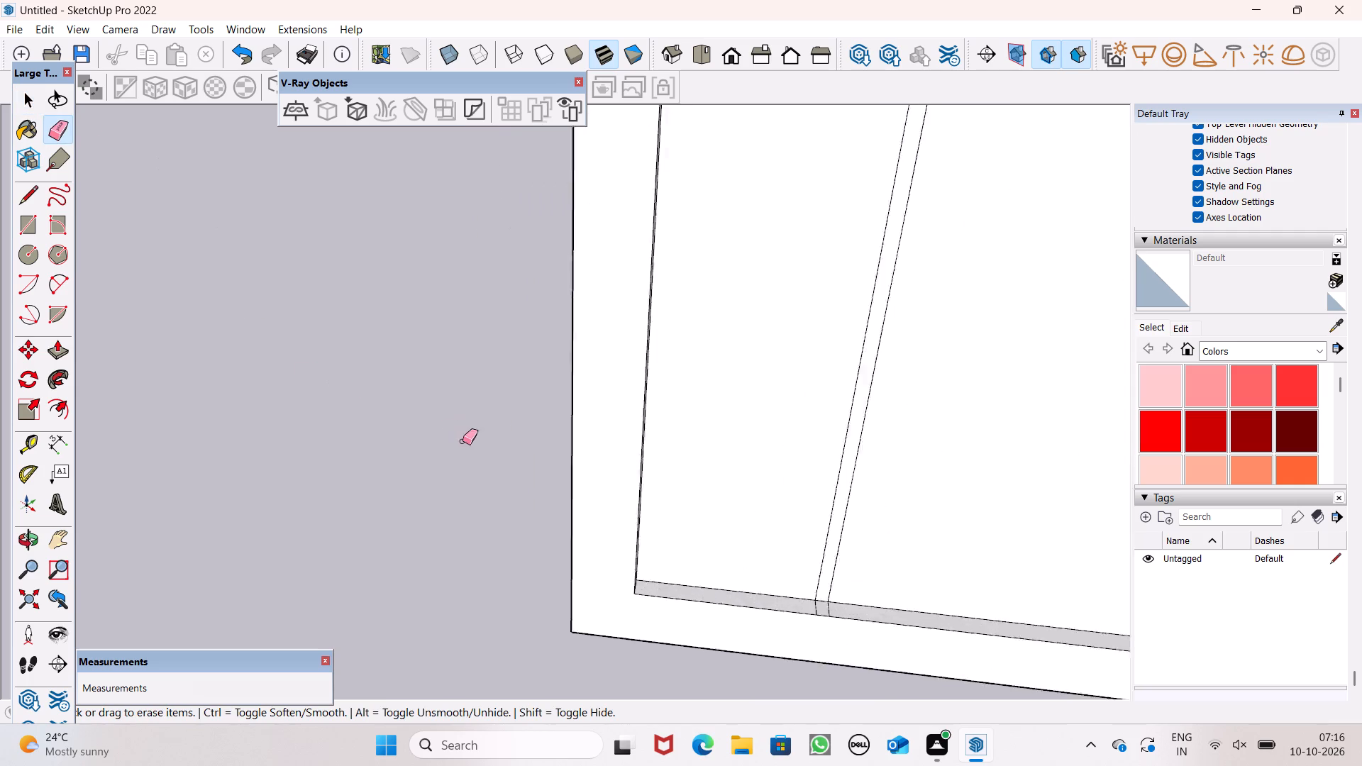
{"action": "scroll", "coordinate": [463, 441], "scroll_direction": "up", "scroll_amount": 2}
{"action": "scroll", "coordinate": [554, 479], "scroll_direction": "down", "scroll_amount": 5}
{"action": "scroll", "coordinate": [758, 584], "scroll_direction": "up", "scroll_amount": 4}
{"action": "left_click_drag", "start_coordinate": [776, 587], "coordinate": [777, 587]}
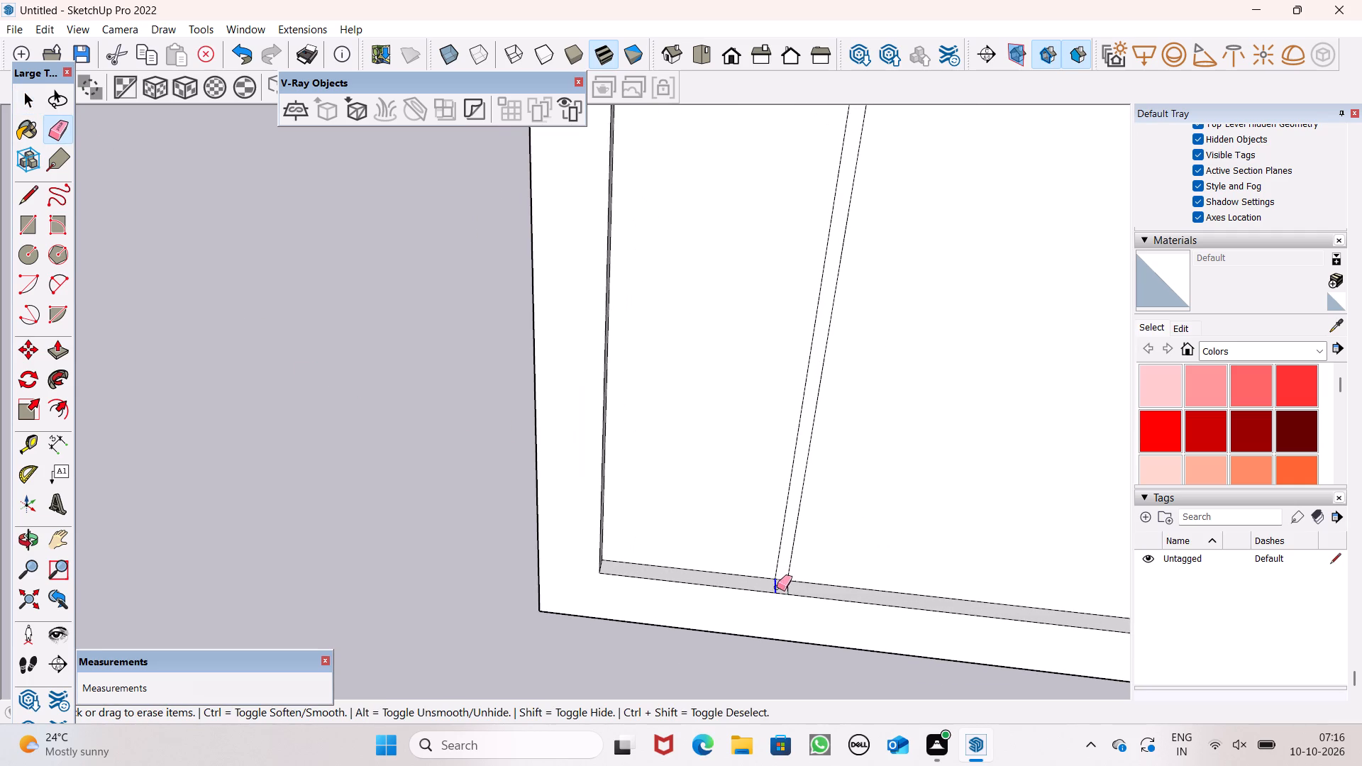
{"action": "left_click_drag", "start_coordinate": [777, 587], "coordinate": [792, 589]}
{"action": "scroll", "coordinate": [706, 489], "scroll_direction": "down", "scroll_amount": 9}
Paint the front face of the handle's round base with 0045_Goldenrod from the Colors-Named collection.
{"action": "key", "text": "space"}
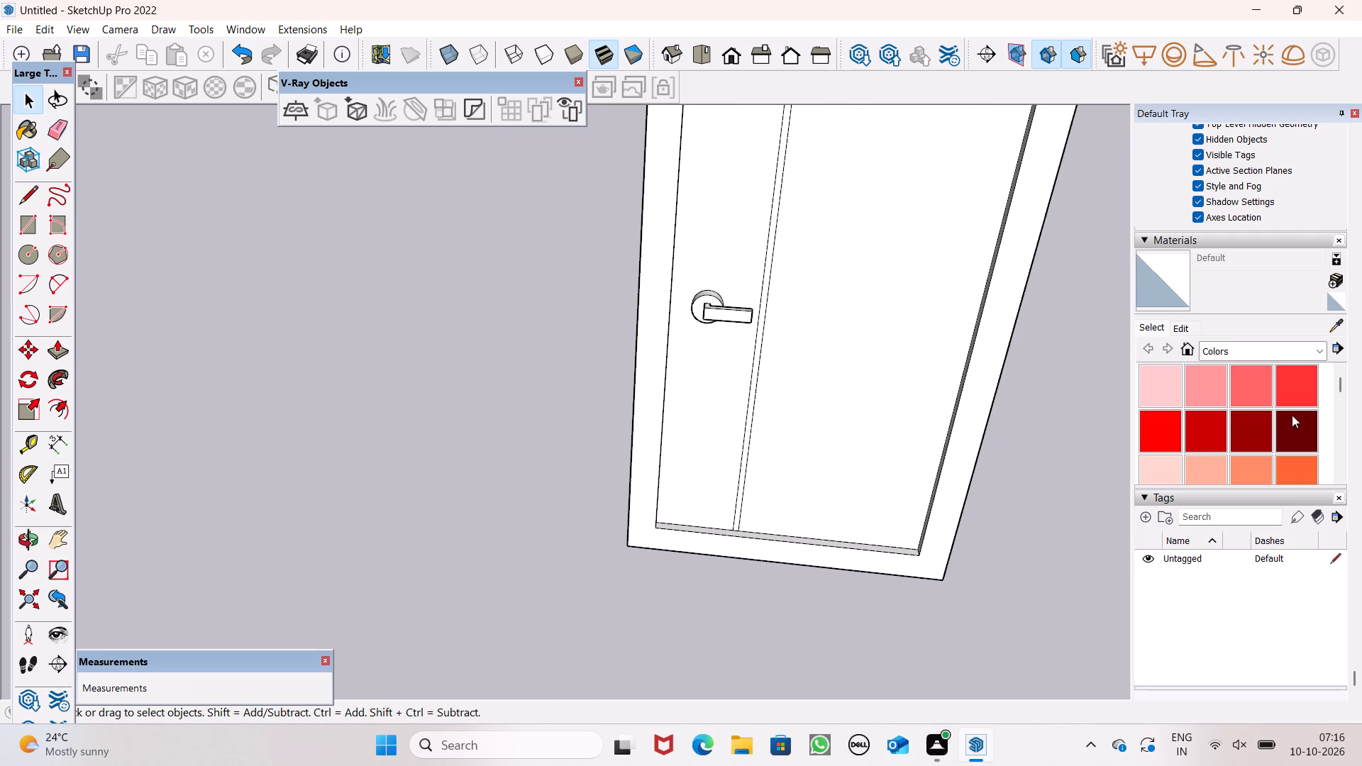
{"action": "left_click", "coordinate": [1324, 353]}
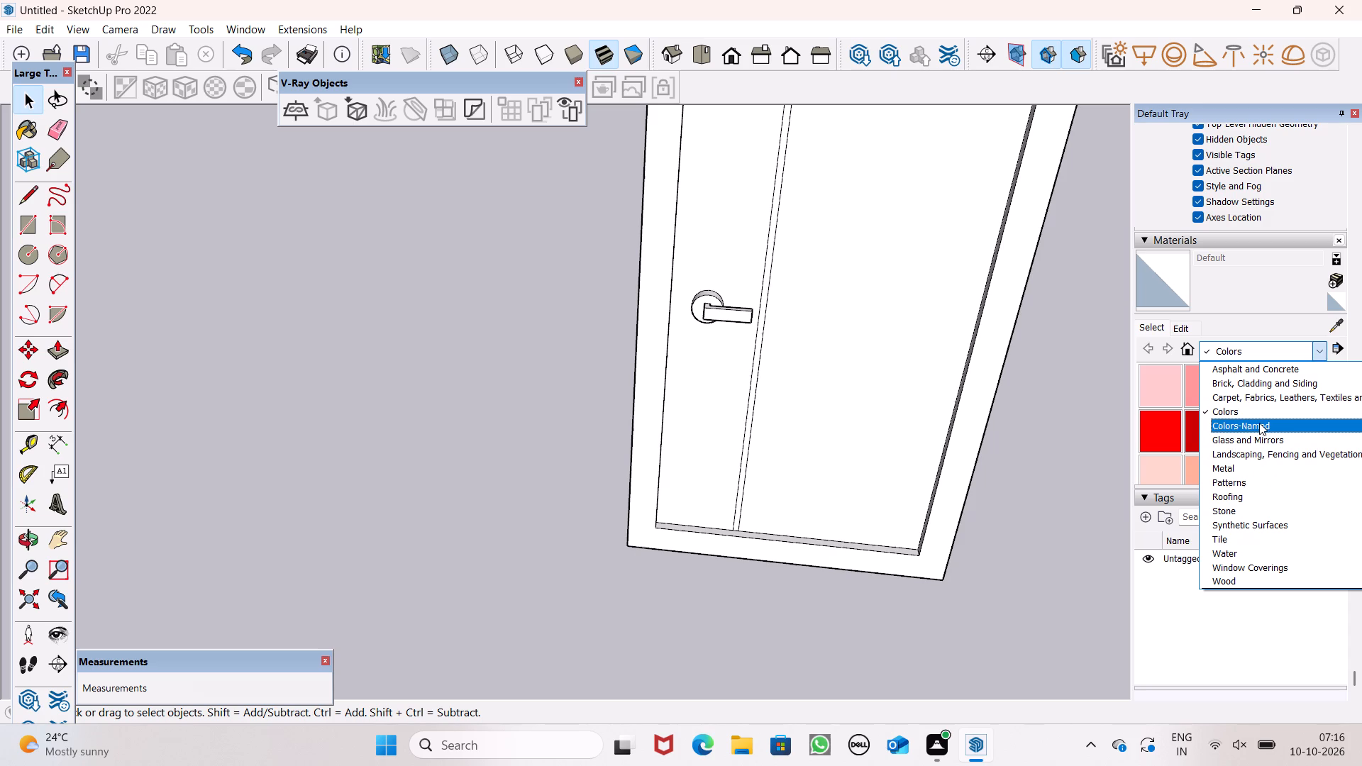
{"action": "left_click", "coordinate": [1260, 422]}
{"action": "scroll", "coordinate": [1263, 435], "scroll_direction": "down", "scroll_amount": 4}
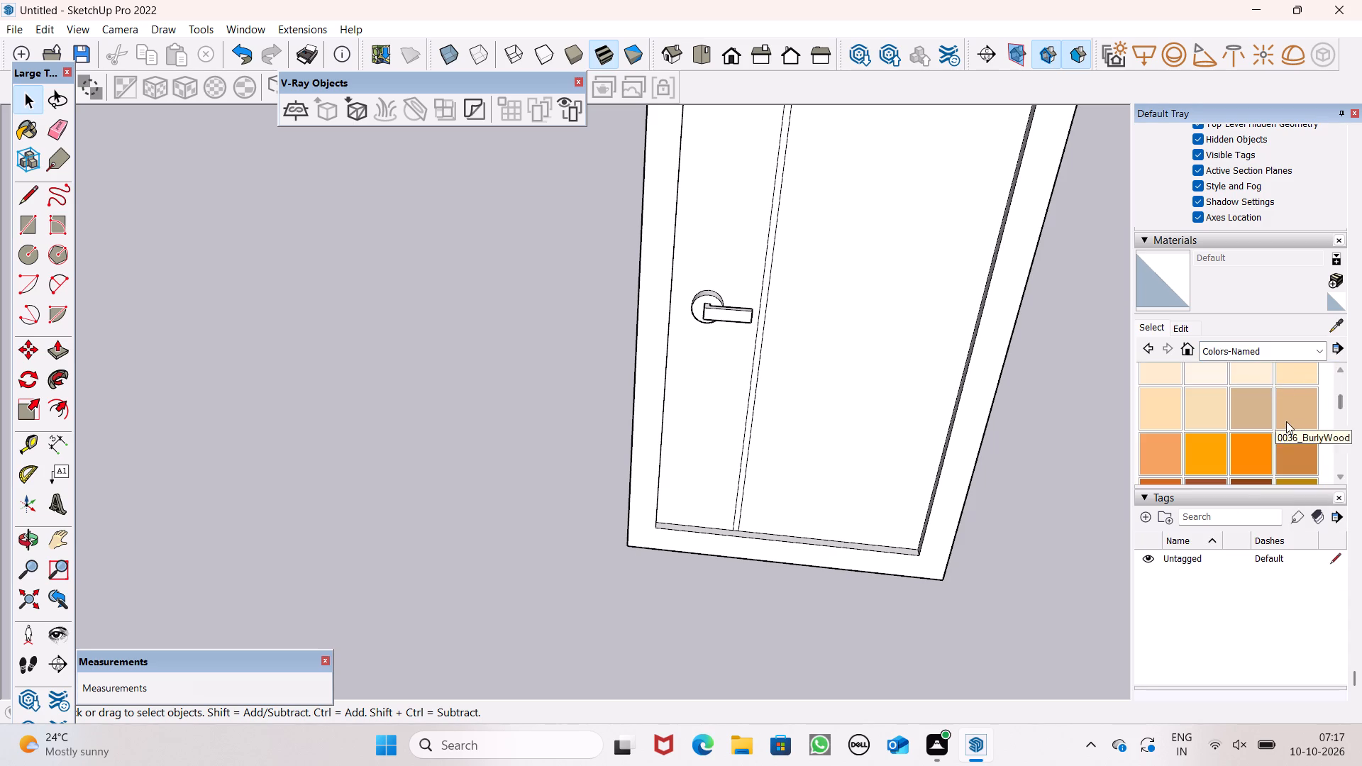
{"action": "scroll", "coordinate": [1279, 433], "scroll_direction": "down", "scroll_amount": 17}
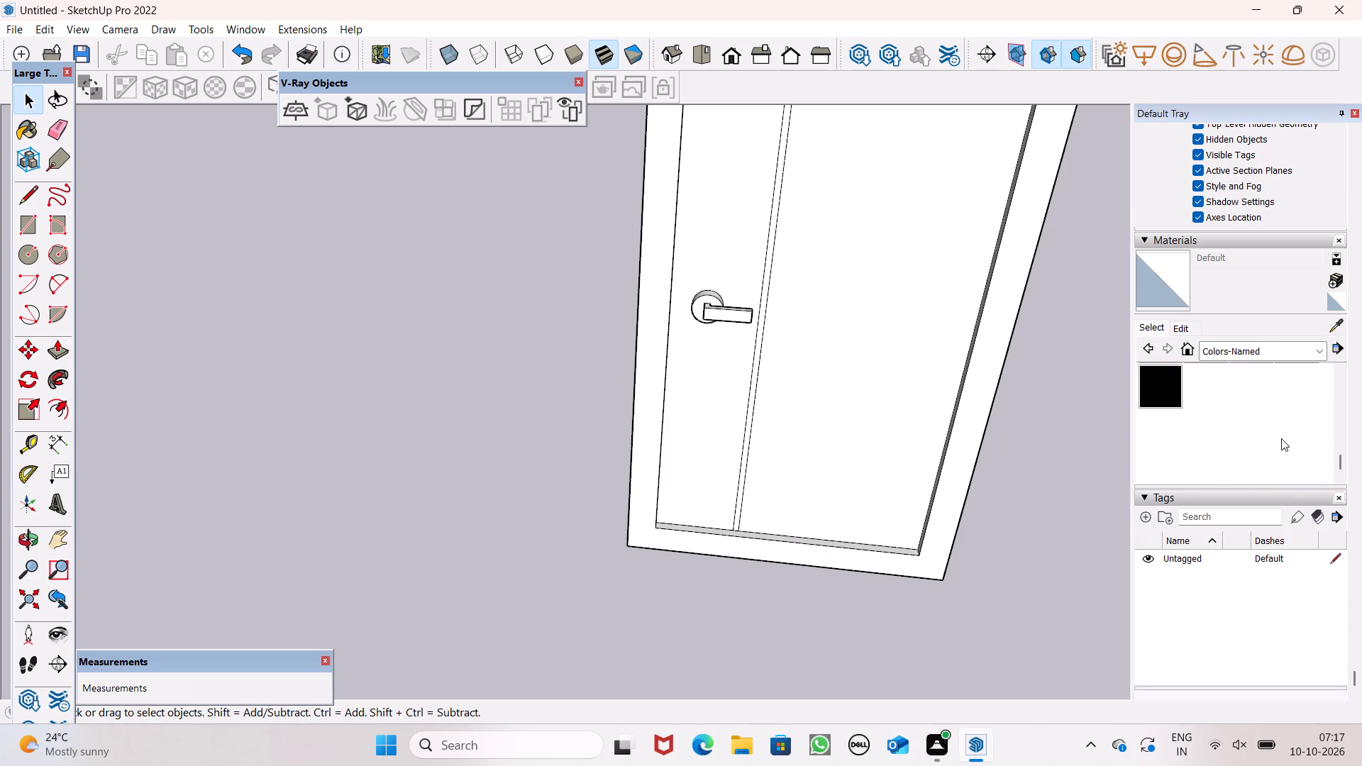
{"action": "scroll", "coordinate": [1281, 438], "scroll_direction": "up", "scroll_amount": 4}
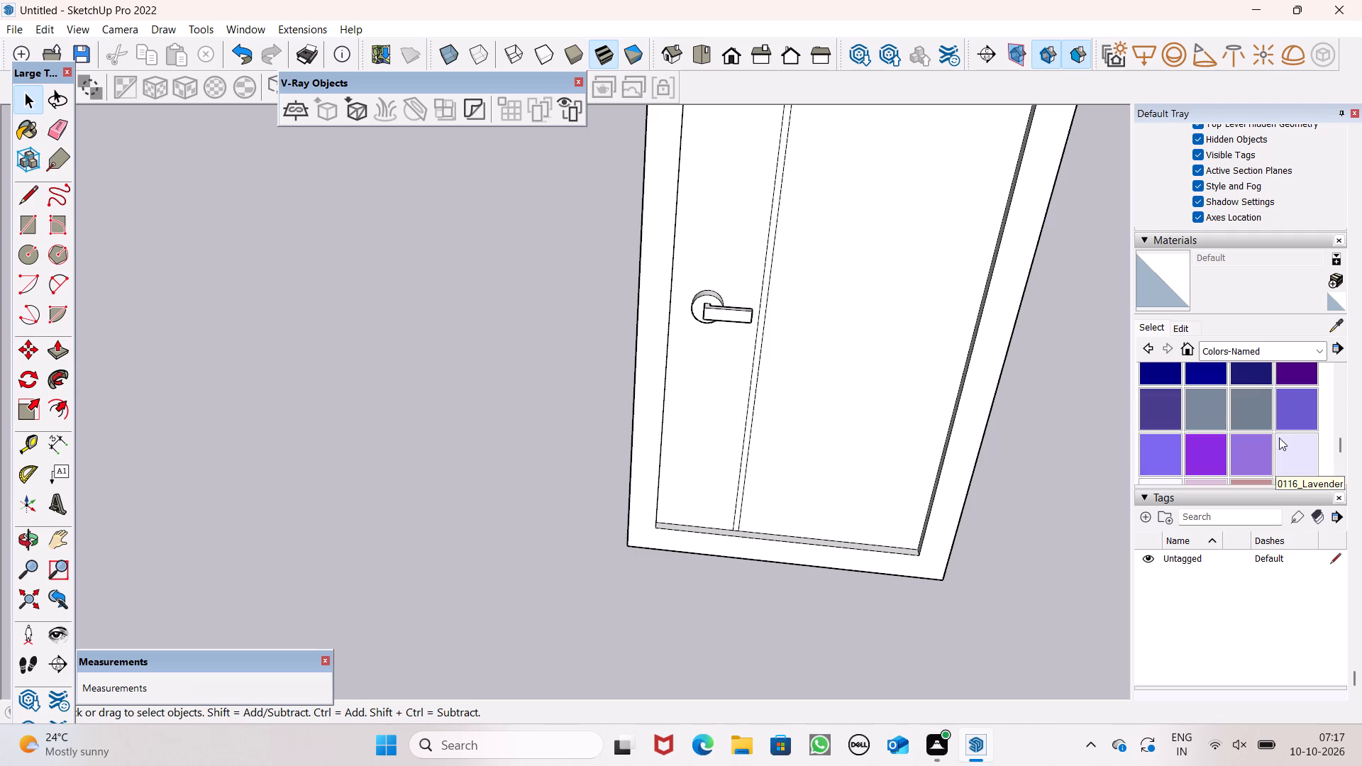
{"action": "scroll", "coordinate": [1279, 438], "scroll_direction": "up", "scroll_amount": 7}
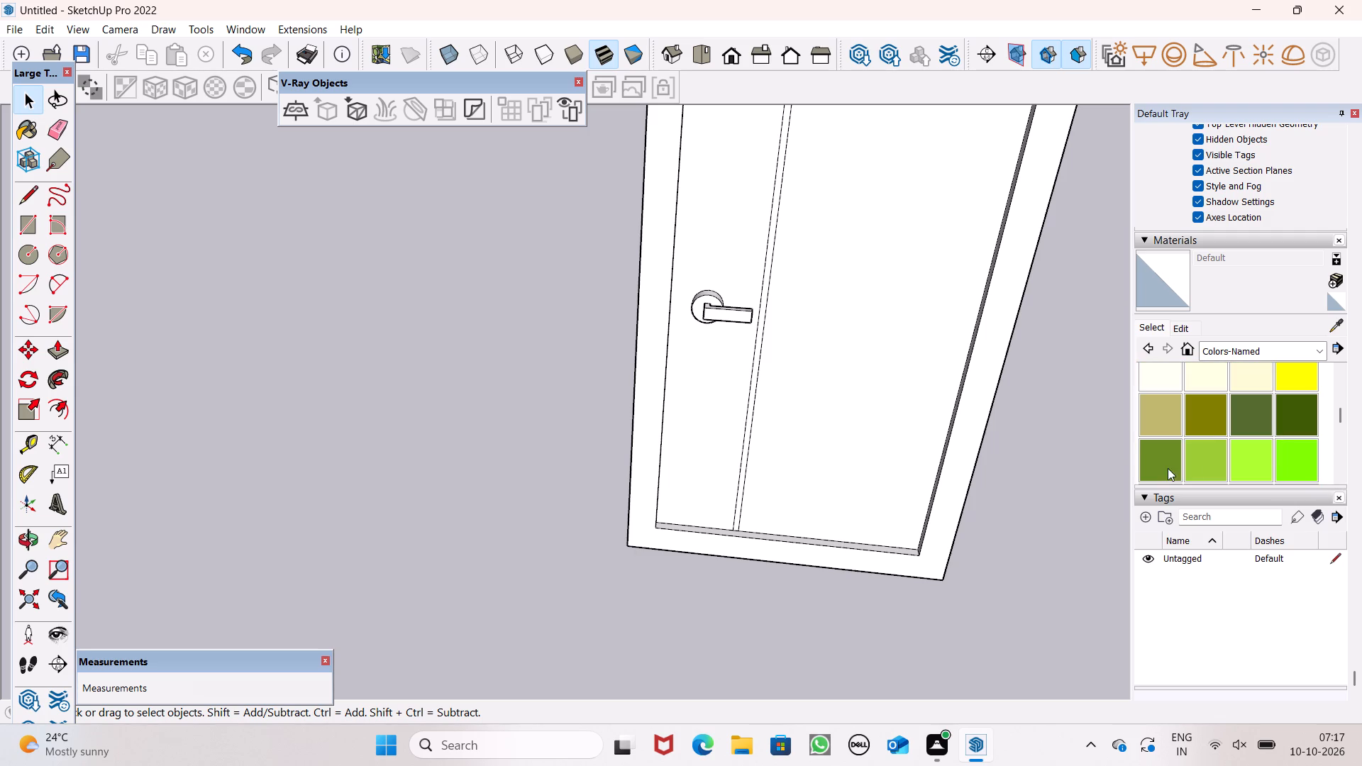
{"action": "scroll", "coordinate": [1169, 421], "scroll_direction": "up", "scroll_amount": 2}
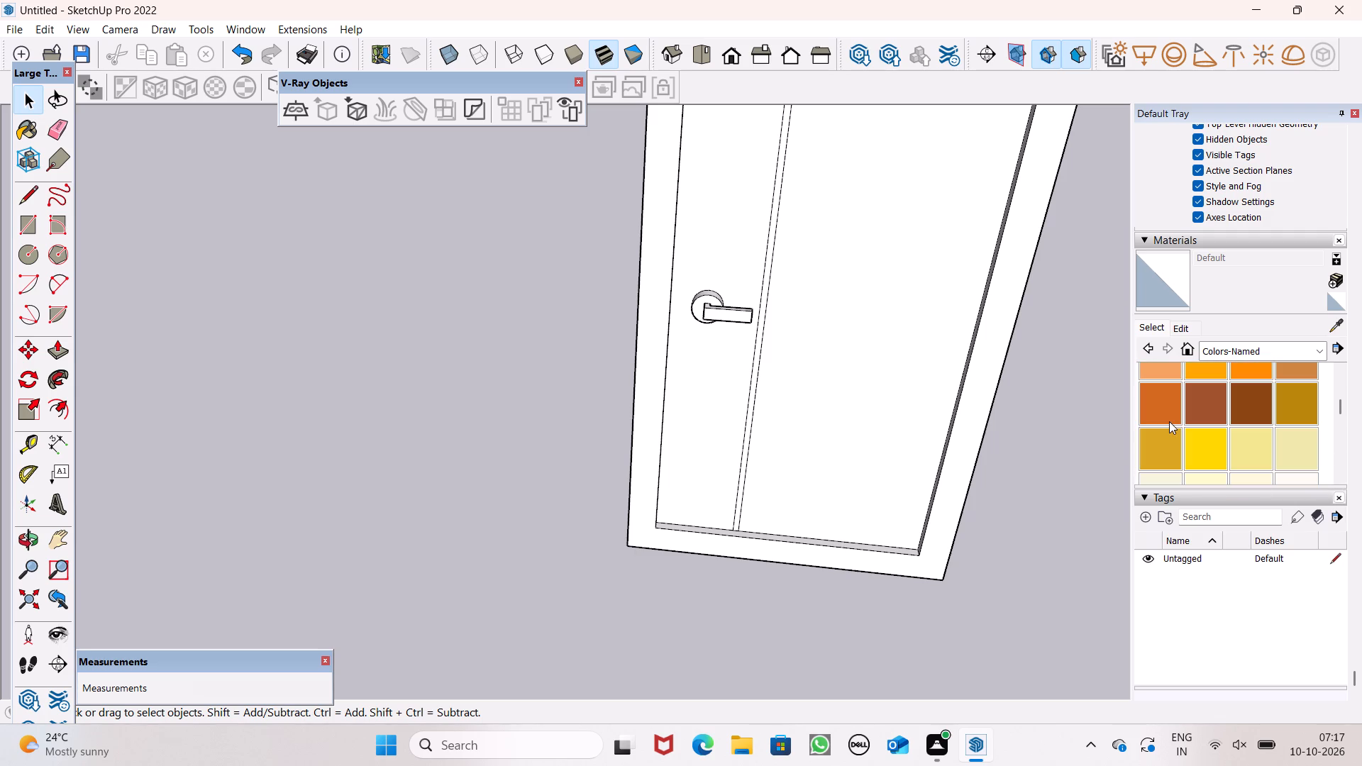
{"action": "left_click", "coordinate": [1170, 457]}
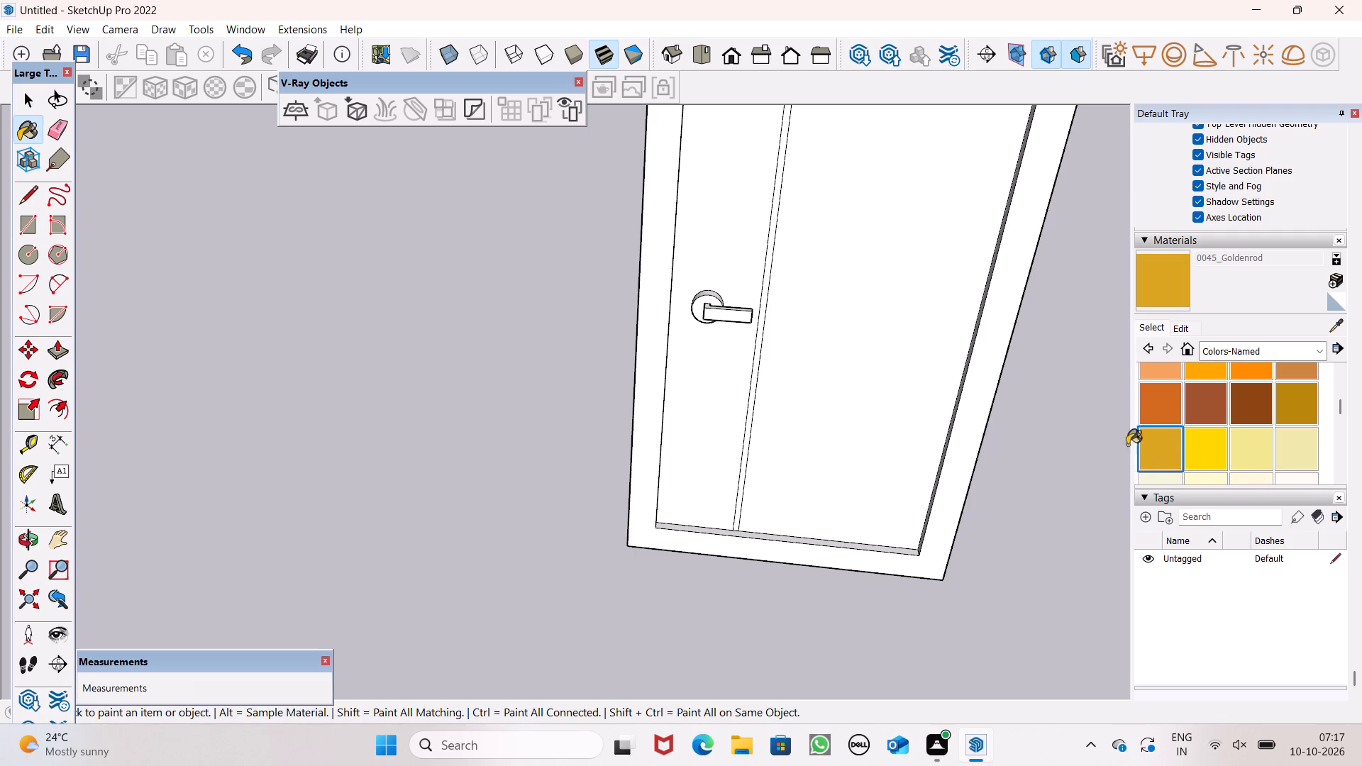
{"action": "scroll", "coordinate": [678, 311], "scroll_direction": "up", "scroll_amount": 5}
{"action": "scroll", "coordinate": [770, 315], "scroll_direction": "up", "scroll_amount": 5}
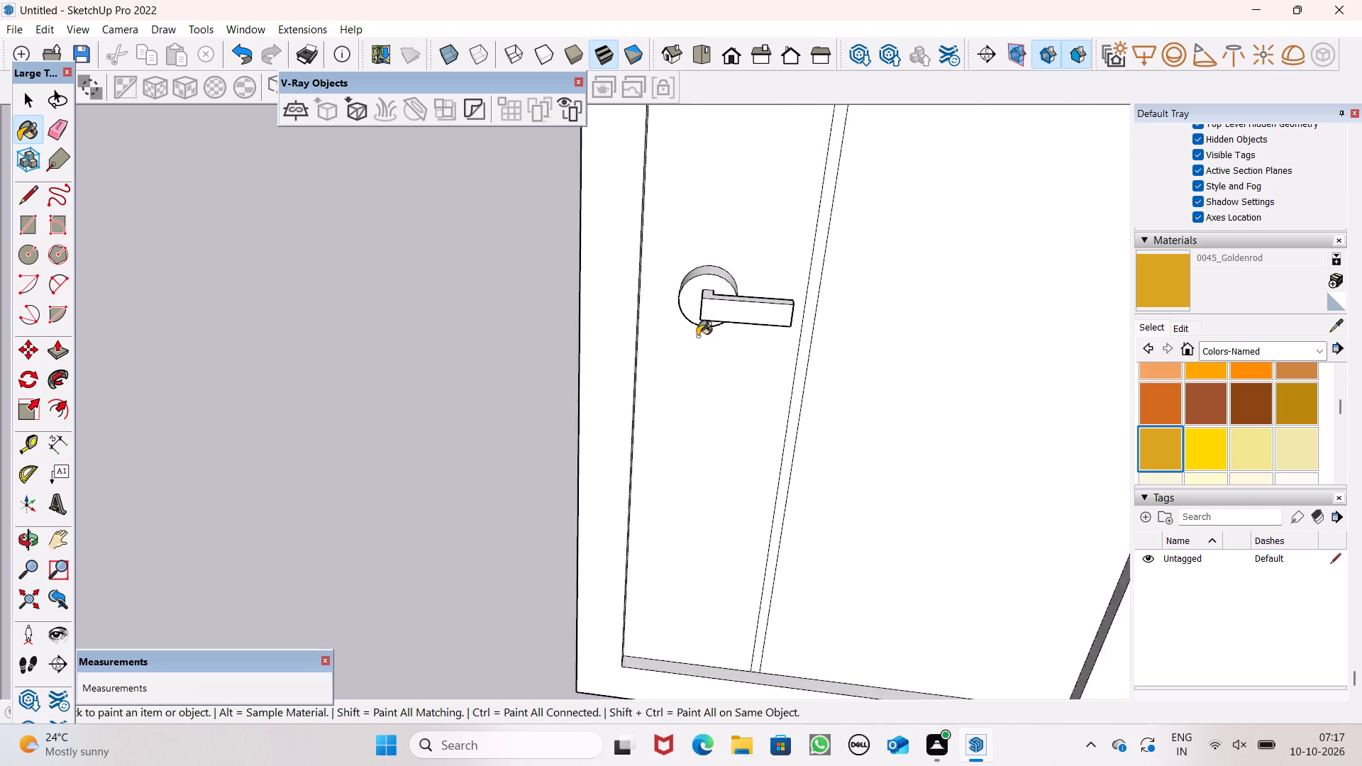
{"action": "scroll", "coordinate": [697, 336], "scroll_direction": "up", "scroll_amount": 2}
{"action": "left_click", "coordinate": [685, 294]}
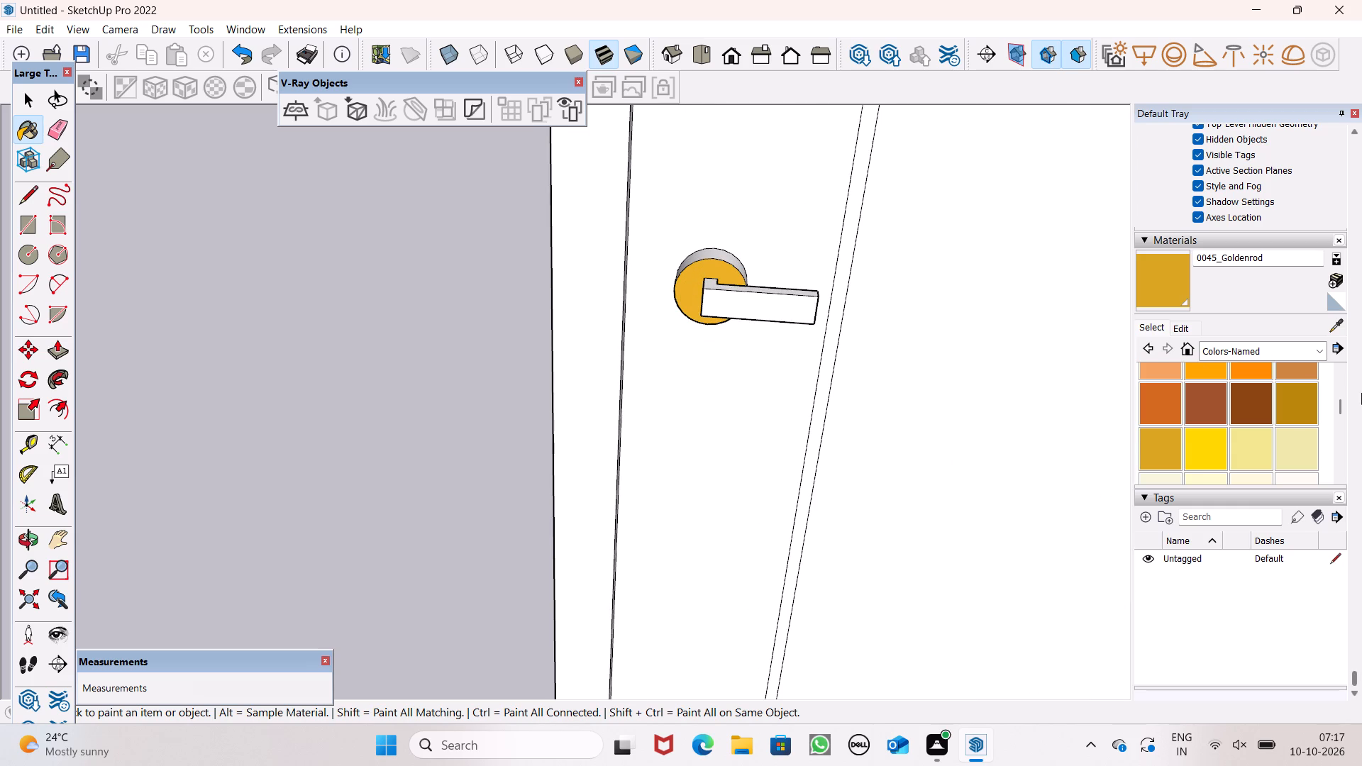
Repaint the front face of the handle's round base with Color C04 from the Colors collection.
{"action": "scroll", "coordinate": [1249, 390], "scroll_direction": "up", "scroll_amount": 3}
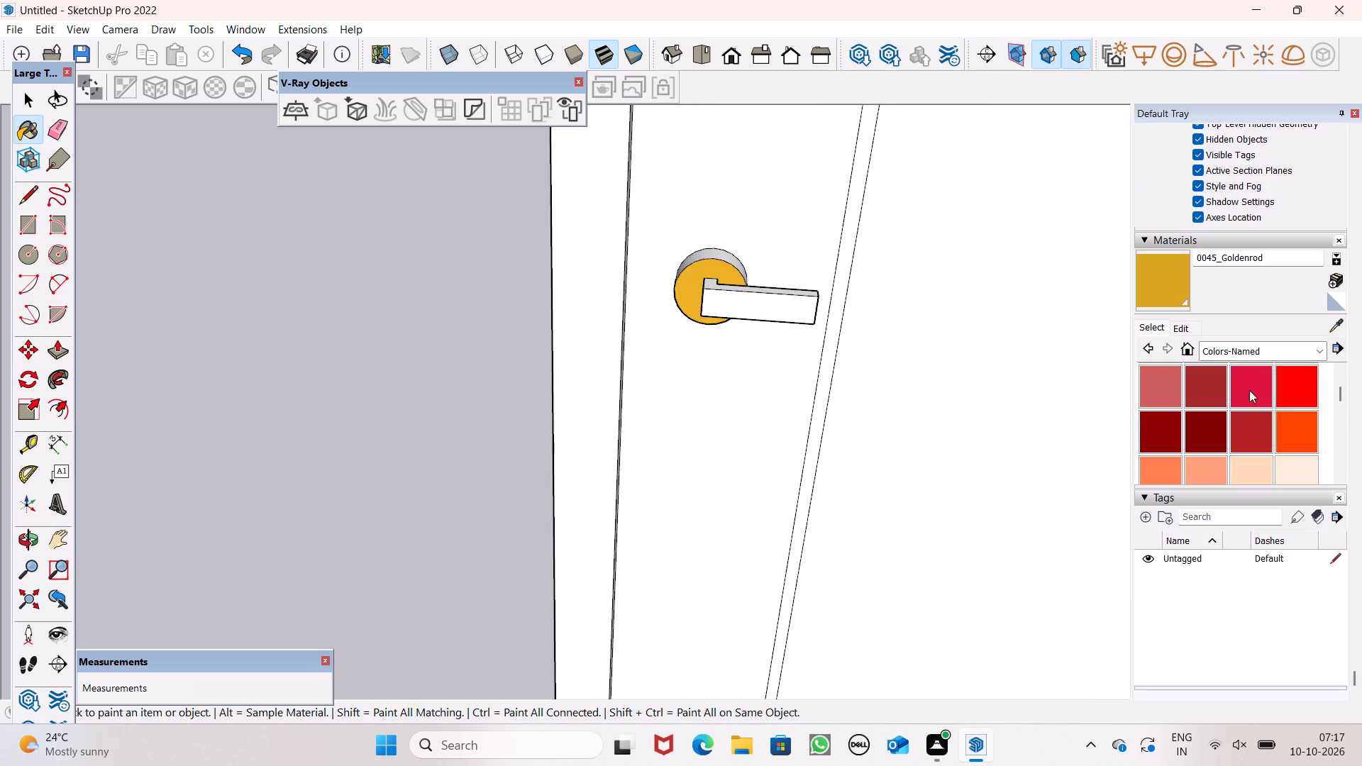
{"action": "scroll", "coordinate": [1267, 362], "scroll_direction": "up", "scroll_amount": 1}
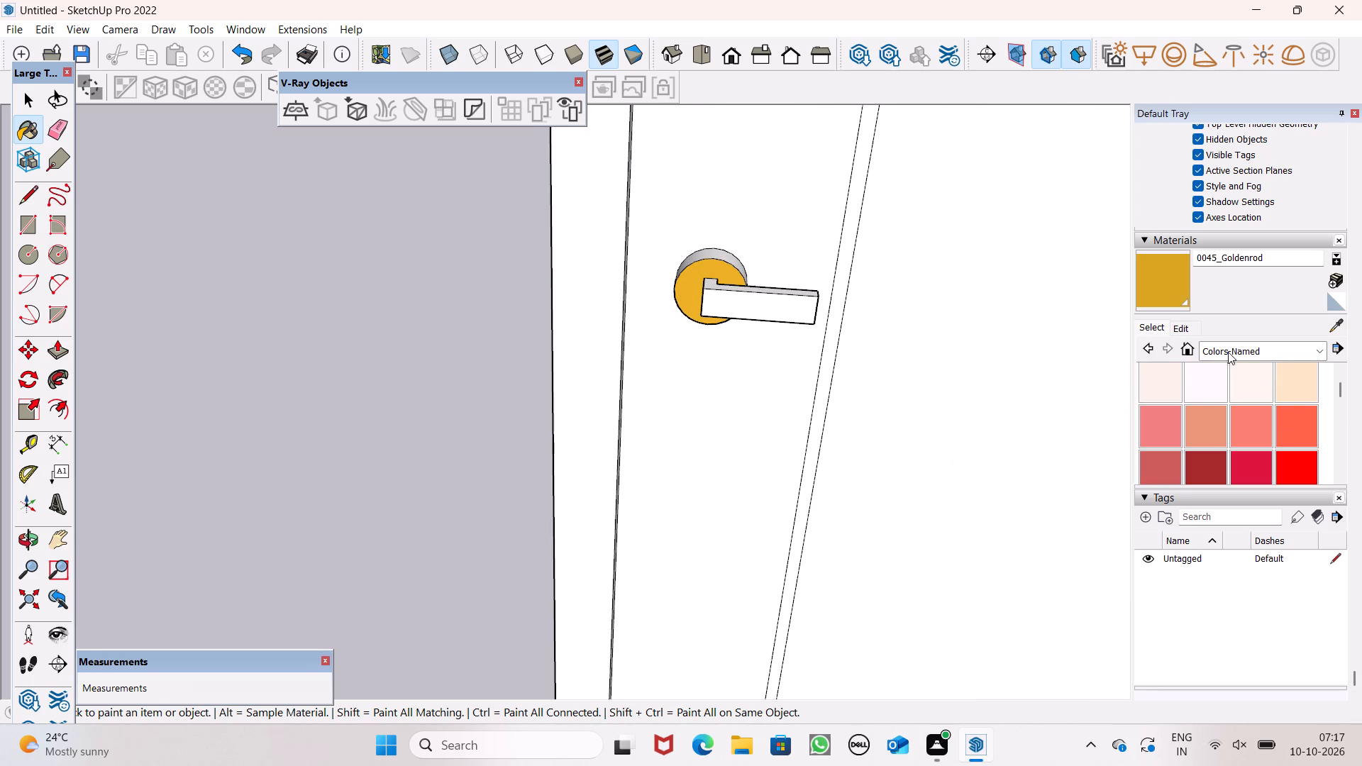
{"action": "left_click", "coordinate": [1308, 352]}
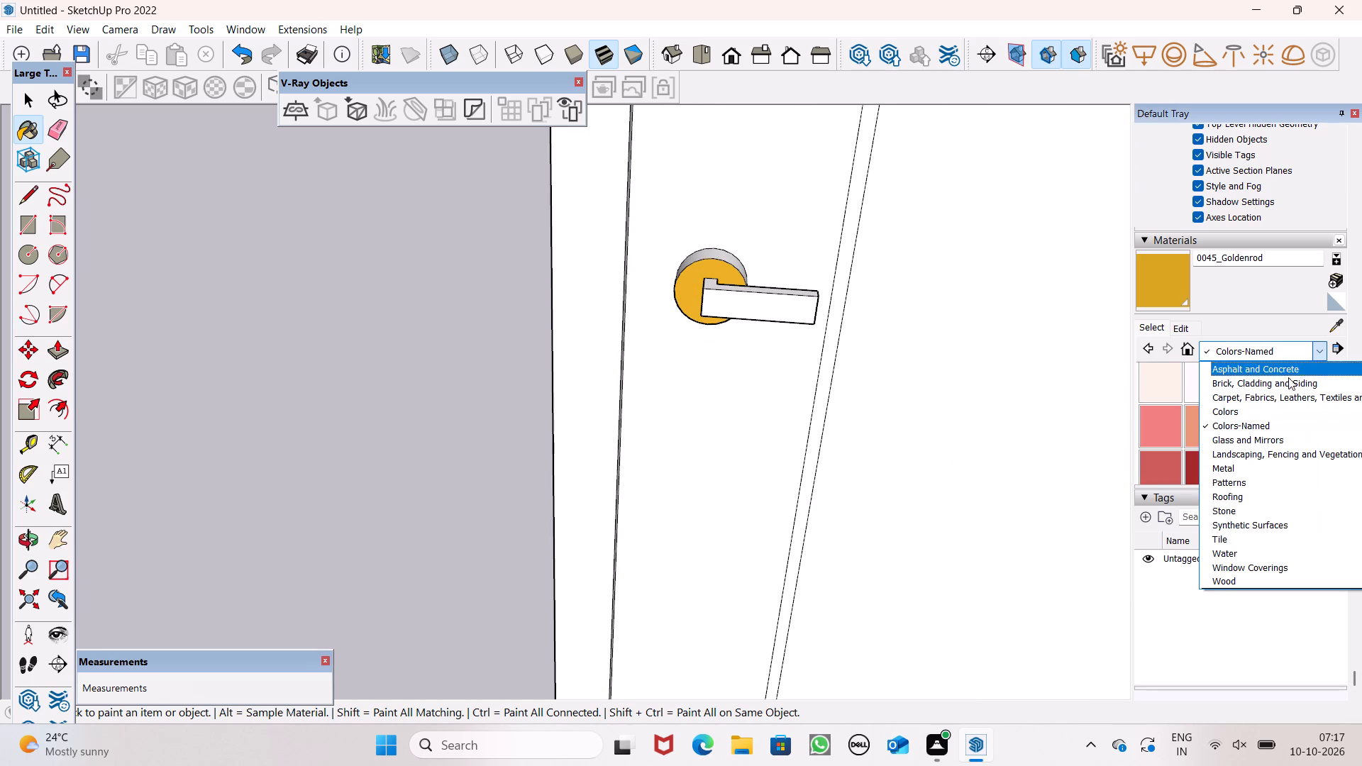
{"action": "left_click", "coordinate": [1270, 409]}
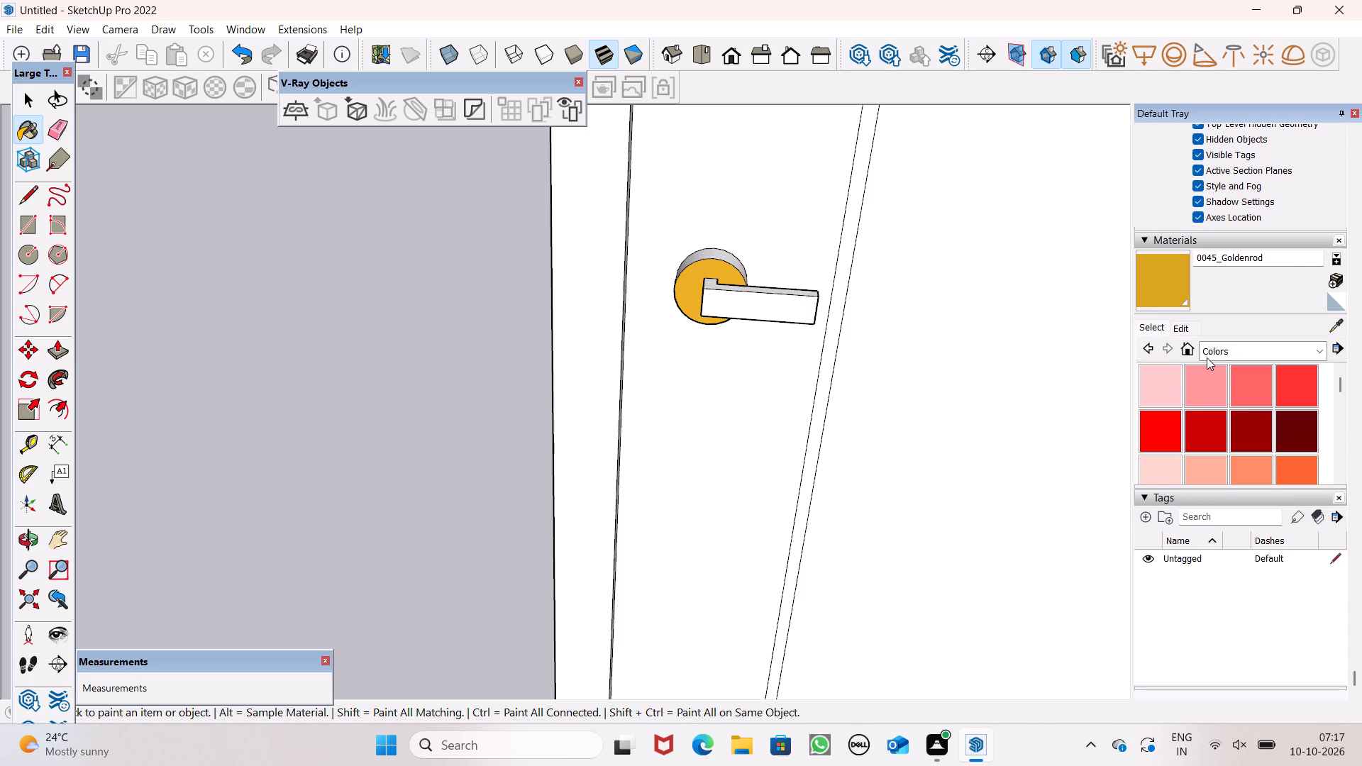
{"action": "scroll", "coordinate": [1248, 431], "scroll_direction": "down", "scroll_amount": 2}
{"action": "left_click", "coordinate": [1293, 384]}
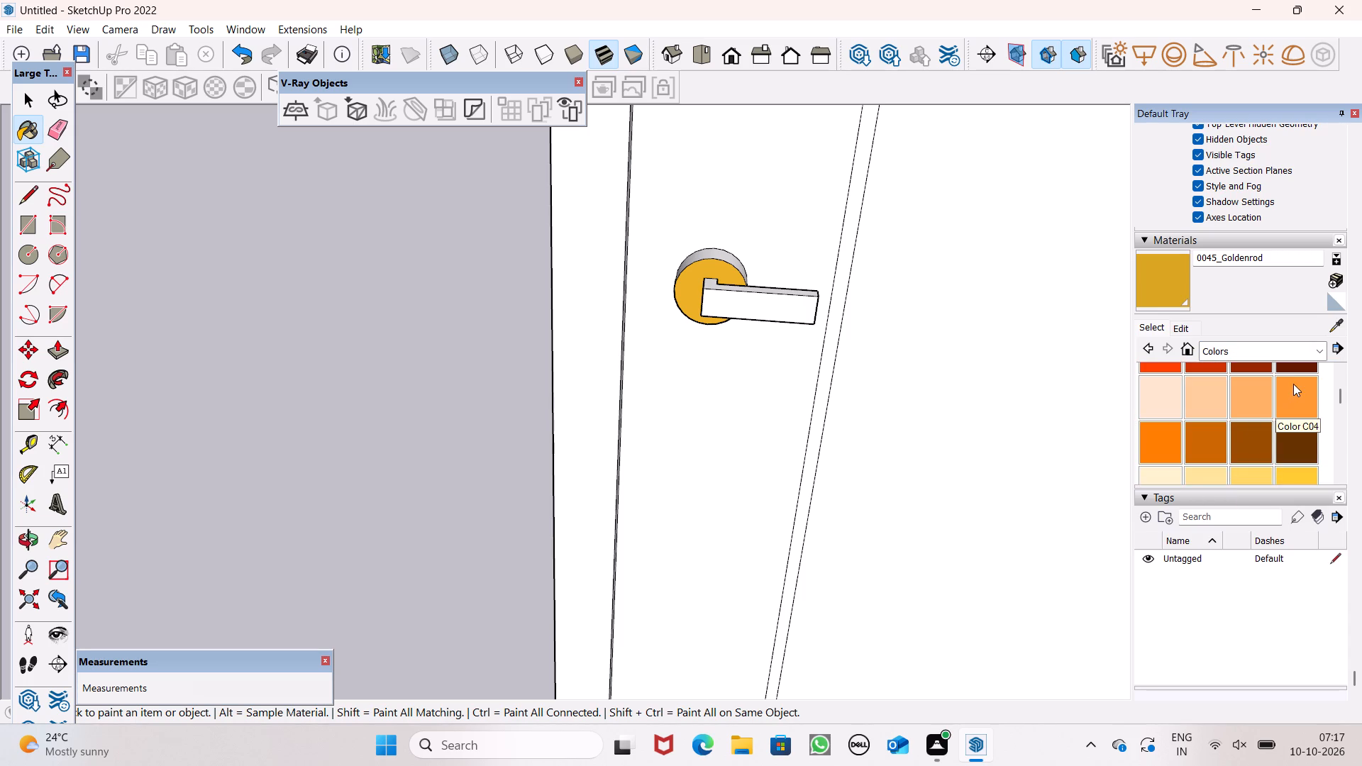
{"action": "left_click", "coordinate": [1177, 329]}
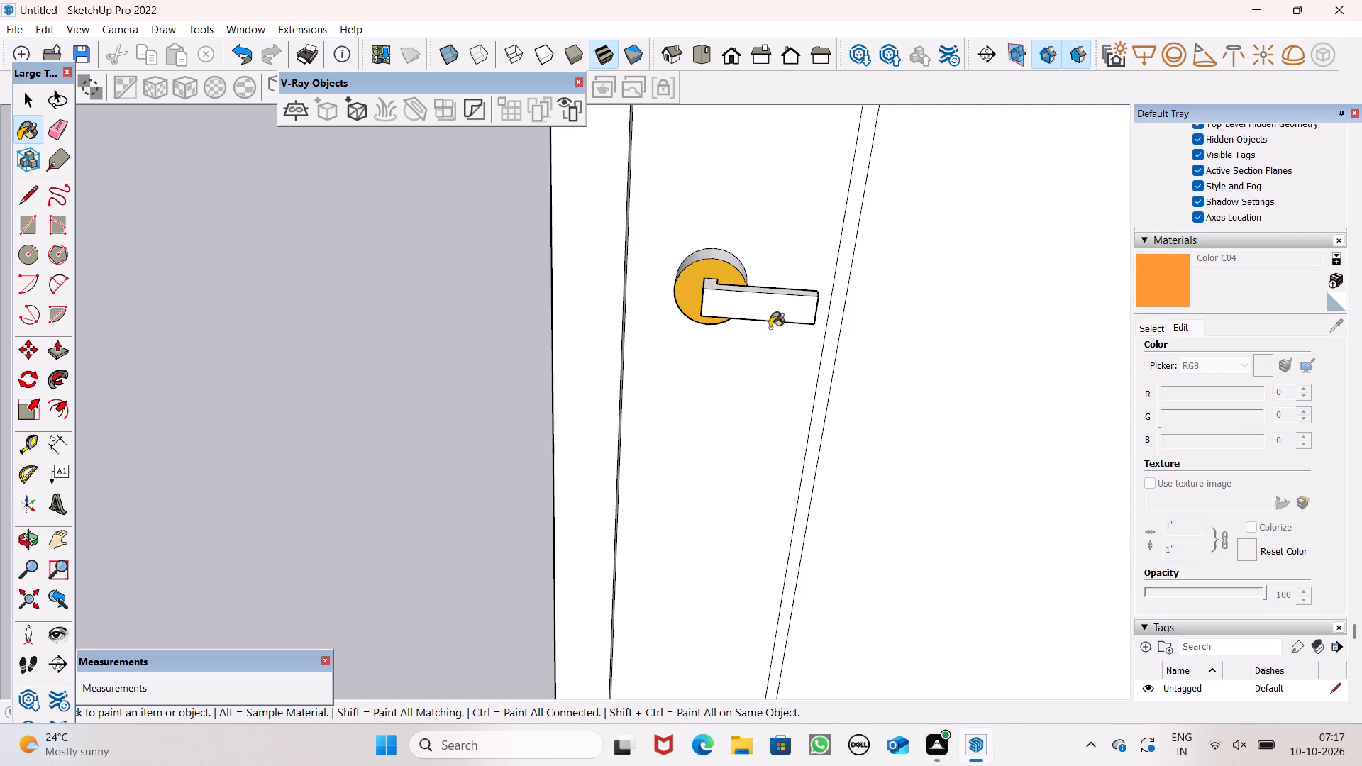
{"action": "left_click", "coordinate": [1147, 297]}
{"action": "left_click", "coordinate": [729, 282]}
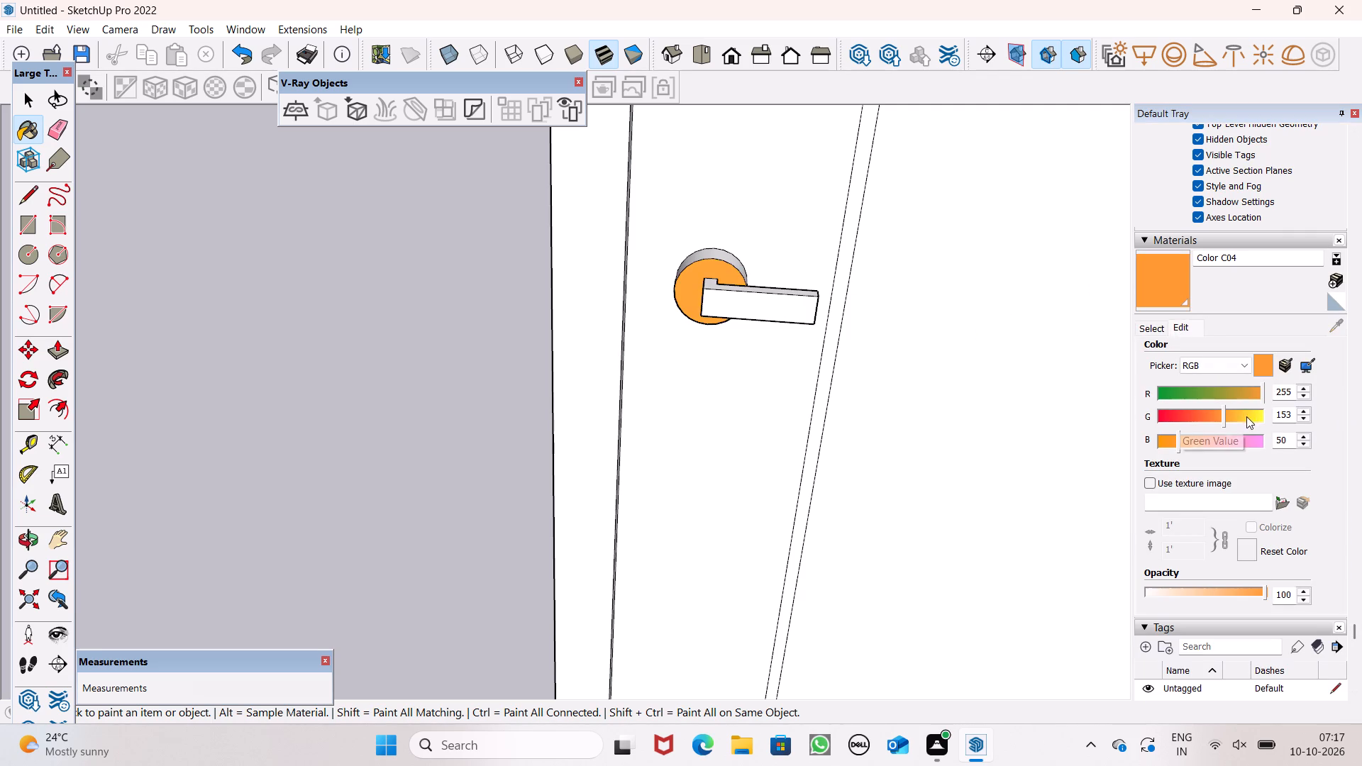
Adjust the Color C04 material to green 149 and blue 22.
{"action": "left_click_drag", "start_coordinate": [1178, 441], "coordinate": [1175, 443]}
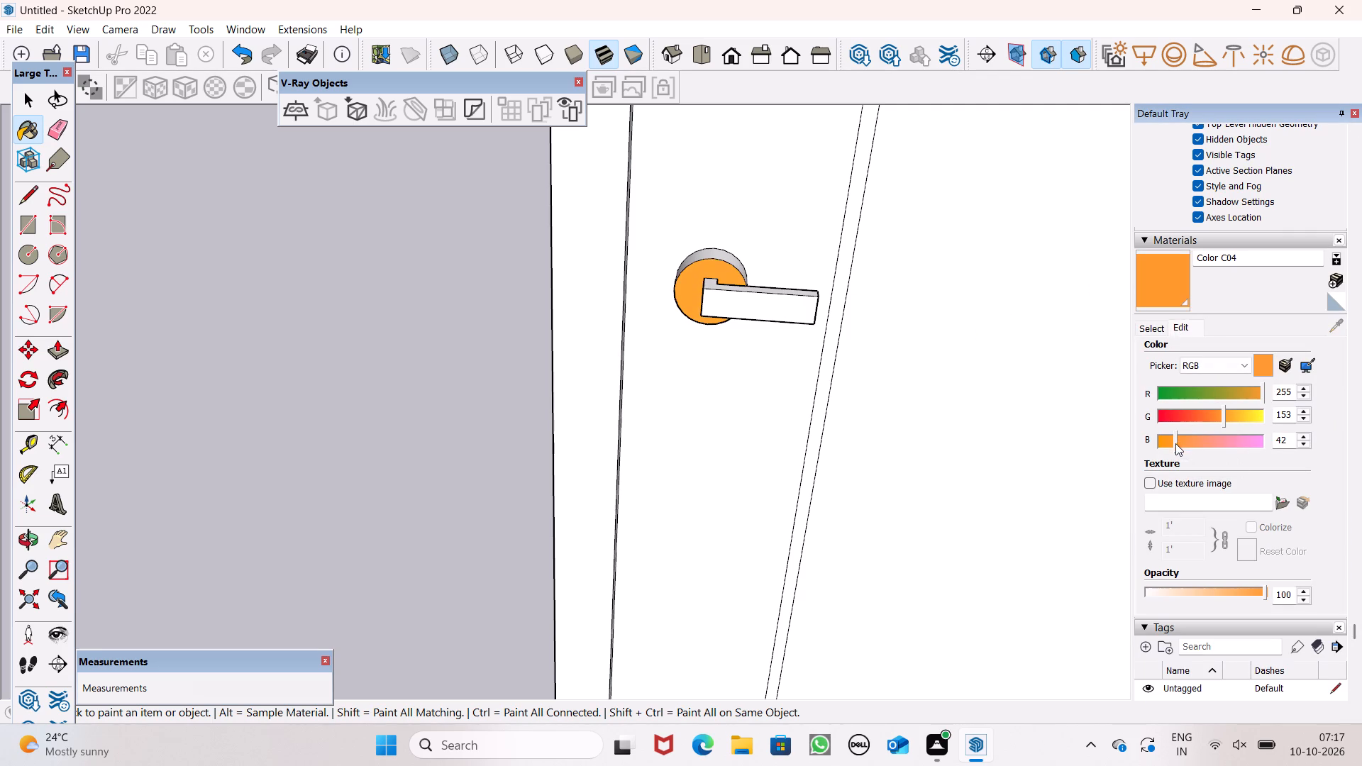
{"action": "left_click_drag", "start_coordinate": [1175, 443], "coordinate": [1170, 442]}
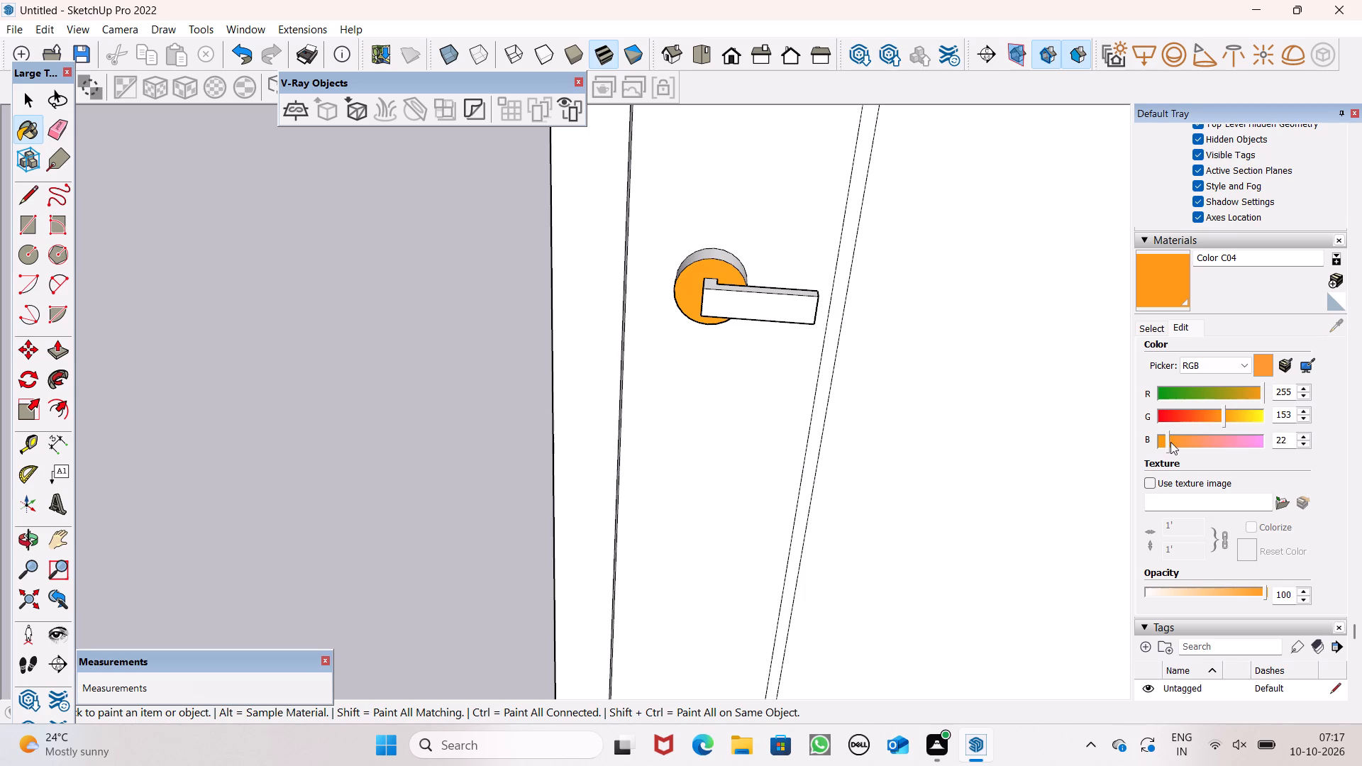
{"action": "left_click_drag", "start_coordinate": [1170, 442], "coordinate": [1170, 441]}
{"action": "left_click_drag", "start_coordinate": [1222, 417], "coordinate": [1236, 416]}
{"action": "left_click_drag", "start_coordinate": [1236, 416], "coordinate": [1259, 421]}
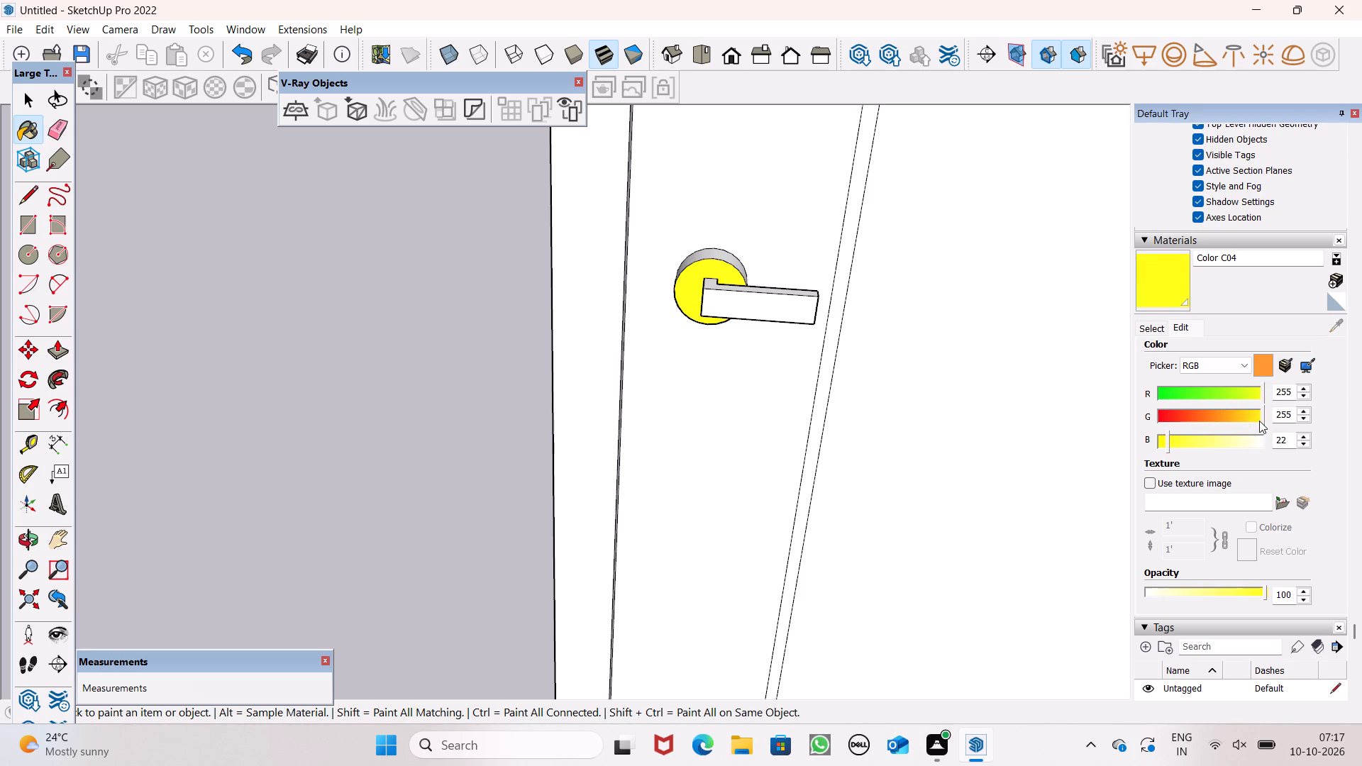
{"action": "left_click_drag", "start_coordinate": [1259, 421], "coordinate": [1213, 433]}
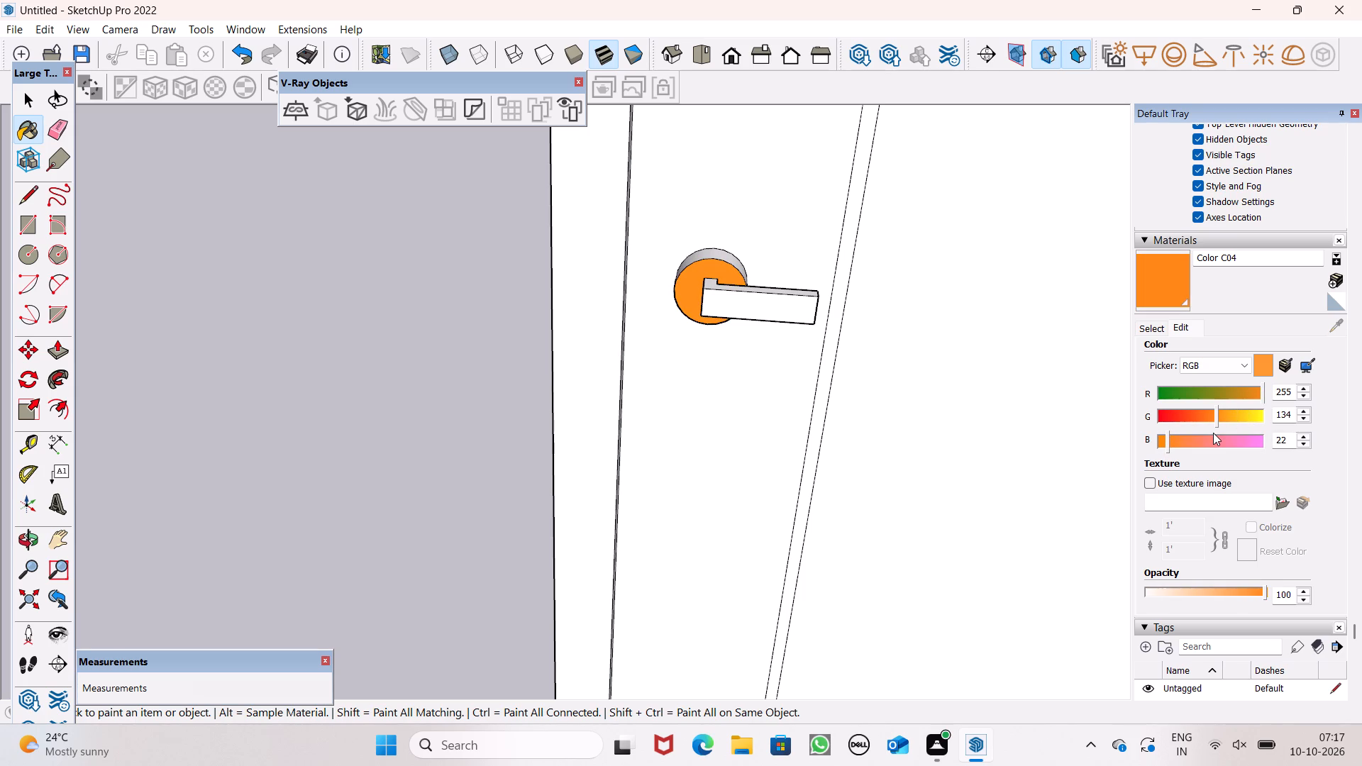
{"action": "left_click_drag", "start_coordinate": [1213, 433], "coordinate": [1218, 429]}
{"action": "left_click_drag", "start_coordinate": [1218, 429], "coordinate": [1219, 428]}
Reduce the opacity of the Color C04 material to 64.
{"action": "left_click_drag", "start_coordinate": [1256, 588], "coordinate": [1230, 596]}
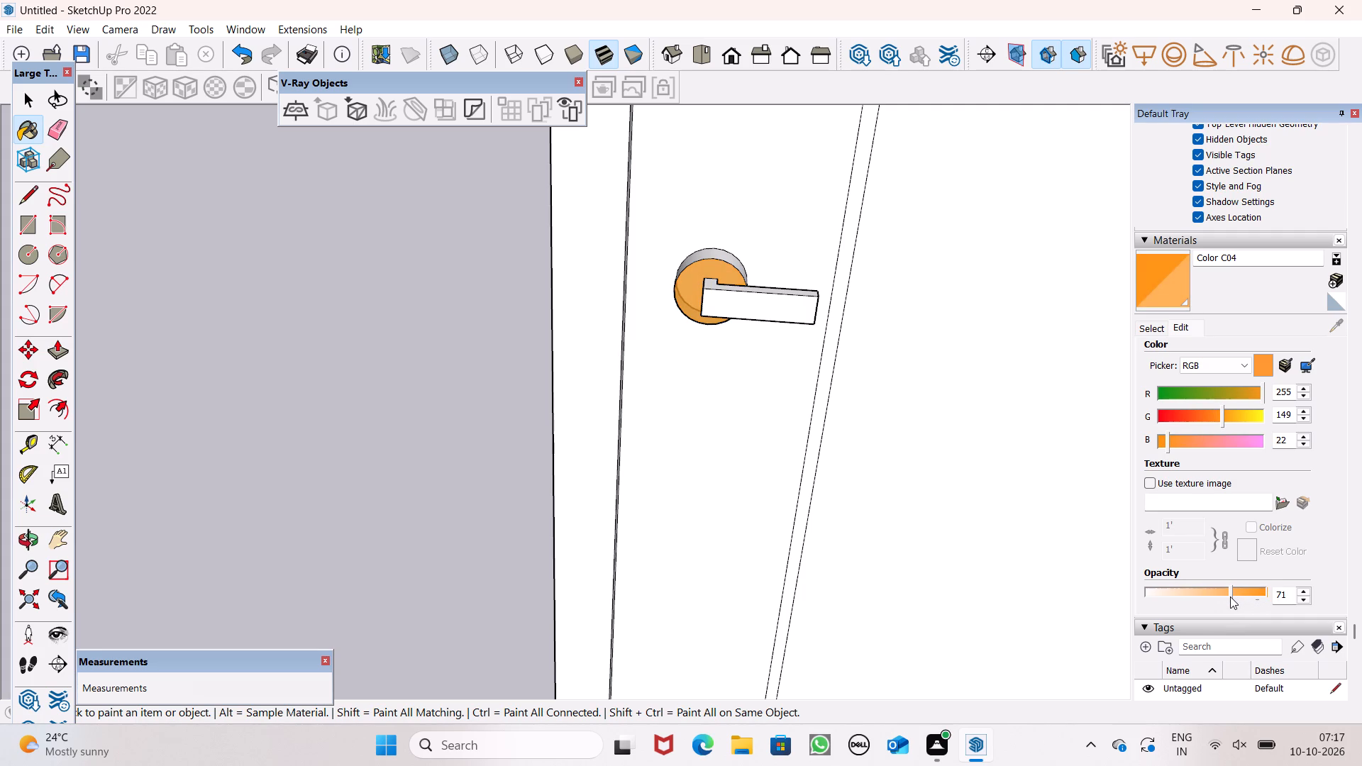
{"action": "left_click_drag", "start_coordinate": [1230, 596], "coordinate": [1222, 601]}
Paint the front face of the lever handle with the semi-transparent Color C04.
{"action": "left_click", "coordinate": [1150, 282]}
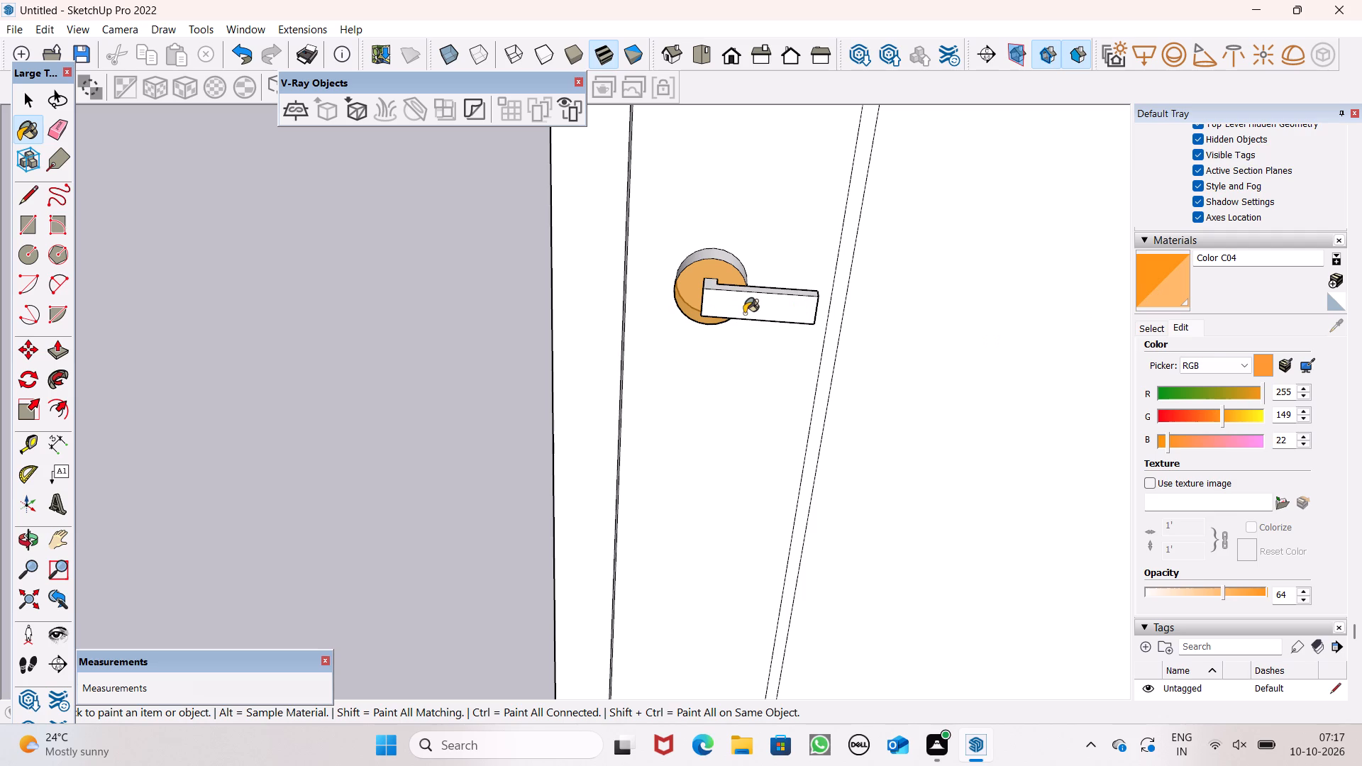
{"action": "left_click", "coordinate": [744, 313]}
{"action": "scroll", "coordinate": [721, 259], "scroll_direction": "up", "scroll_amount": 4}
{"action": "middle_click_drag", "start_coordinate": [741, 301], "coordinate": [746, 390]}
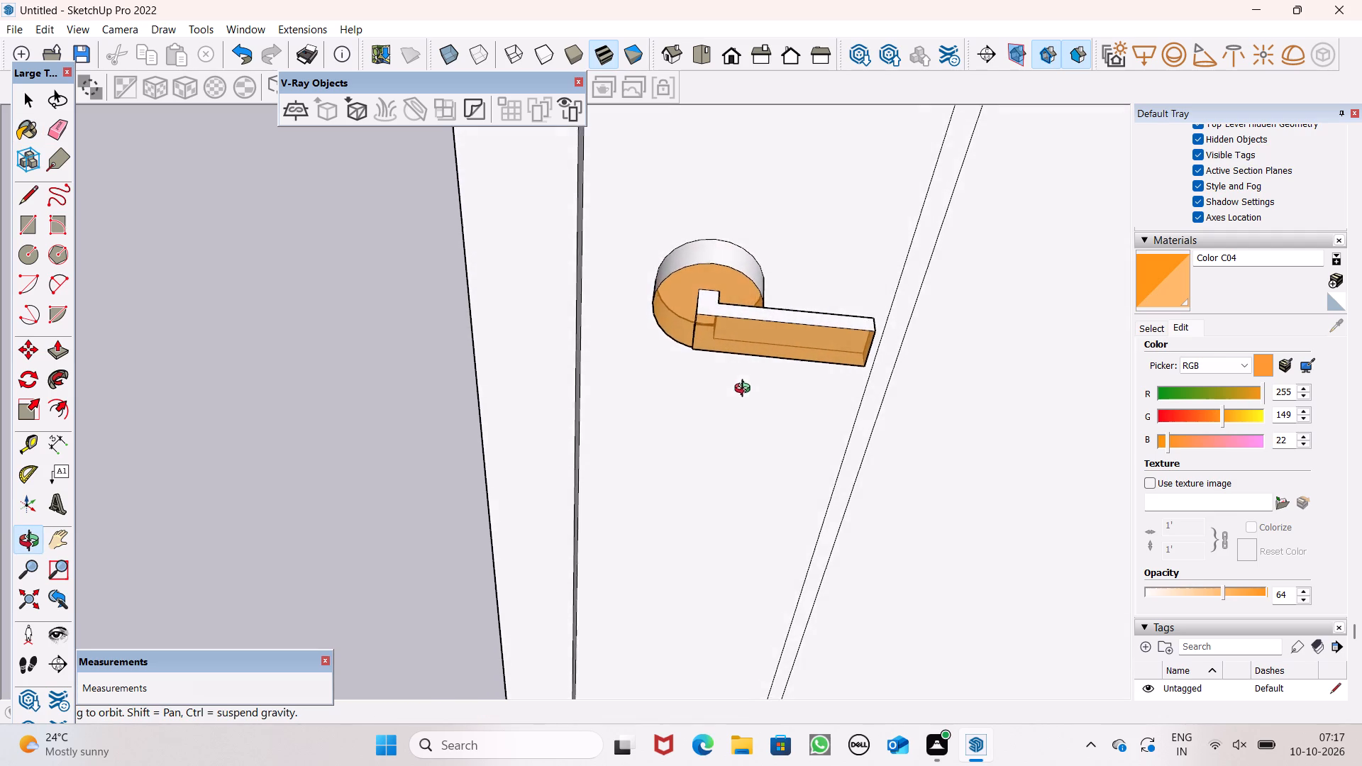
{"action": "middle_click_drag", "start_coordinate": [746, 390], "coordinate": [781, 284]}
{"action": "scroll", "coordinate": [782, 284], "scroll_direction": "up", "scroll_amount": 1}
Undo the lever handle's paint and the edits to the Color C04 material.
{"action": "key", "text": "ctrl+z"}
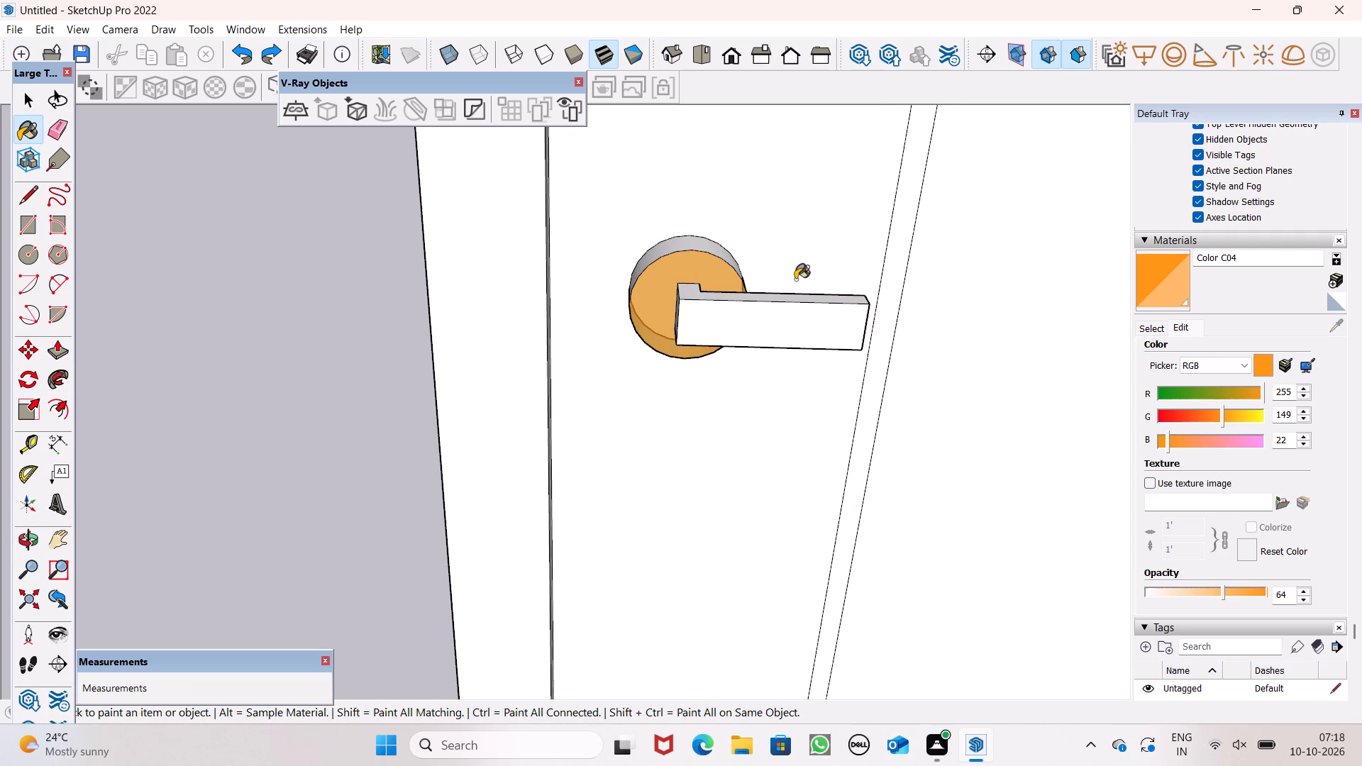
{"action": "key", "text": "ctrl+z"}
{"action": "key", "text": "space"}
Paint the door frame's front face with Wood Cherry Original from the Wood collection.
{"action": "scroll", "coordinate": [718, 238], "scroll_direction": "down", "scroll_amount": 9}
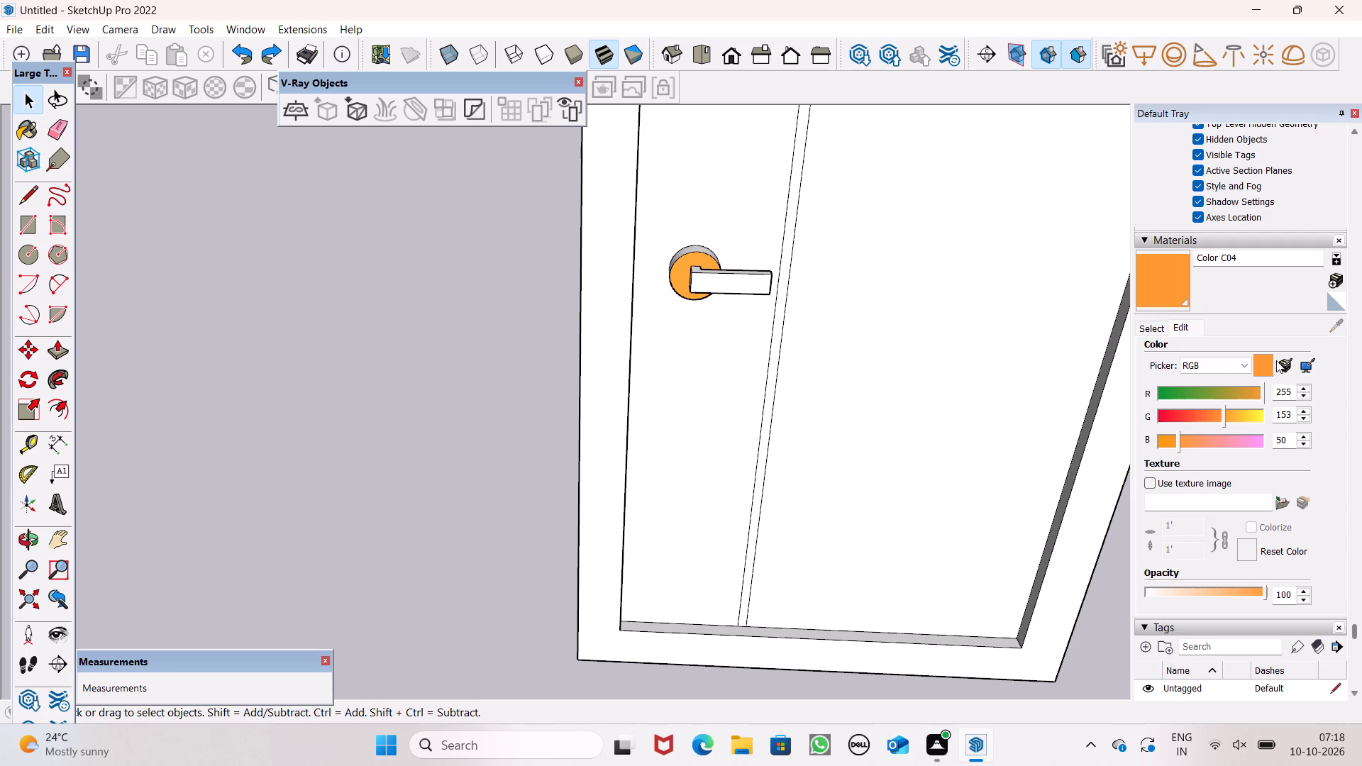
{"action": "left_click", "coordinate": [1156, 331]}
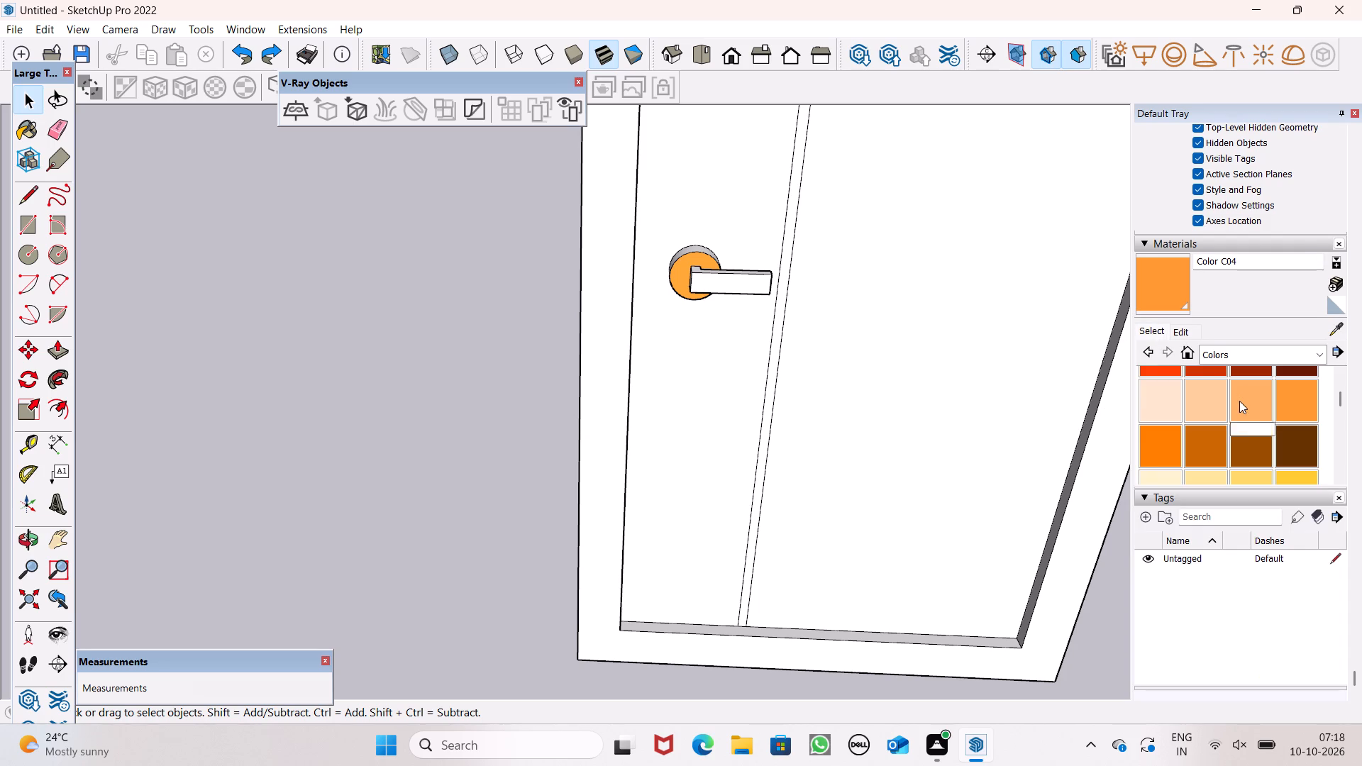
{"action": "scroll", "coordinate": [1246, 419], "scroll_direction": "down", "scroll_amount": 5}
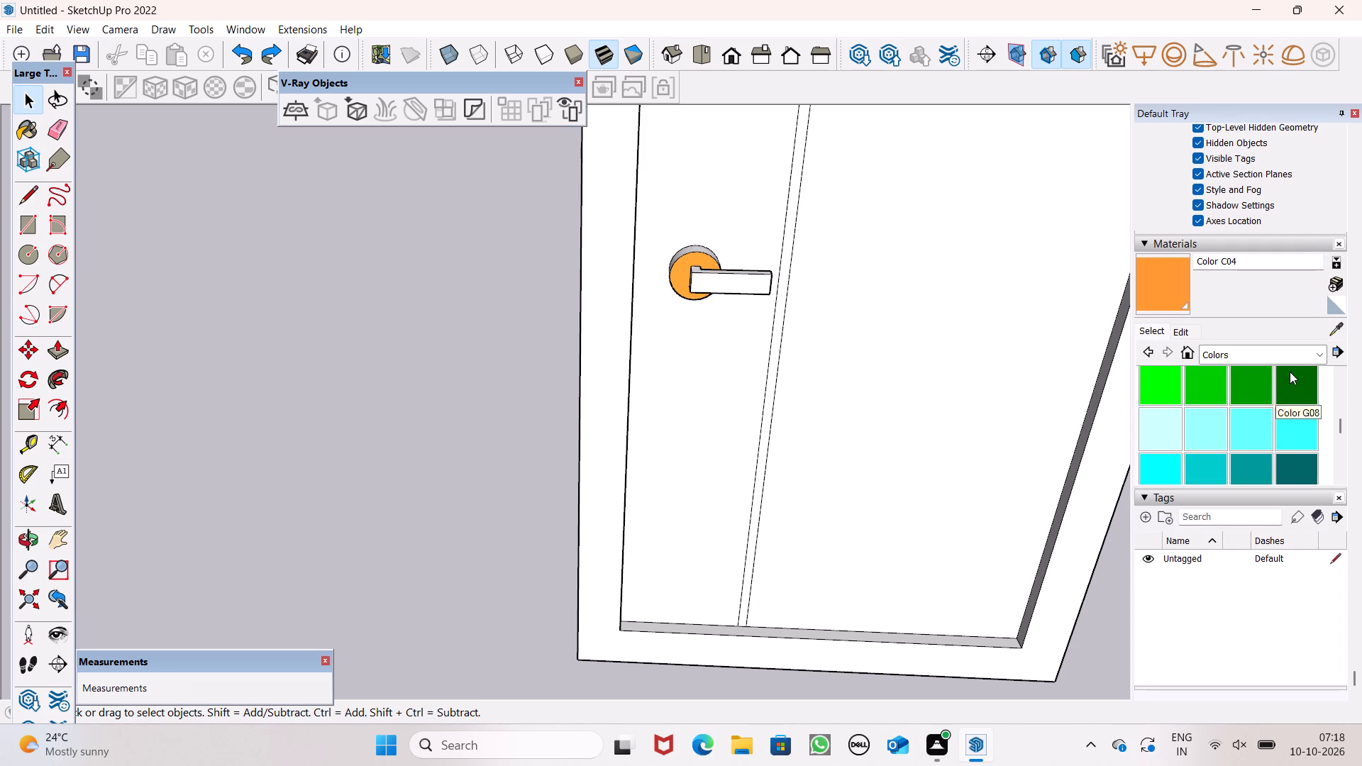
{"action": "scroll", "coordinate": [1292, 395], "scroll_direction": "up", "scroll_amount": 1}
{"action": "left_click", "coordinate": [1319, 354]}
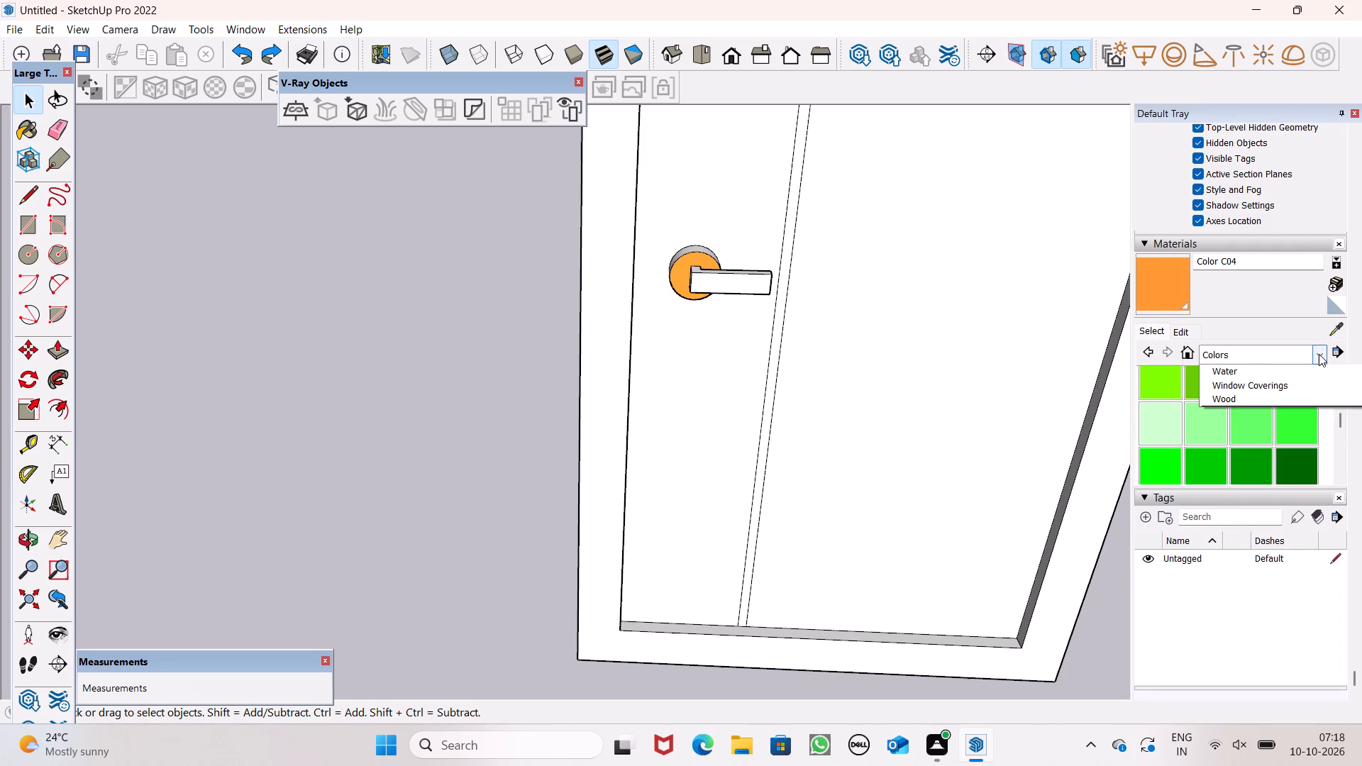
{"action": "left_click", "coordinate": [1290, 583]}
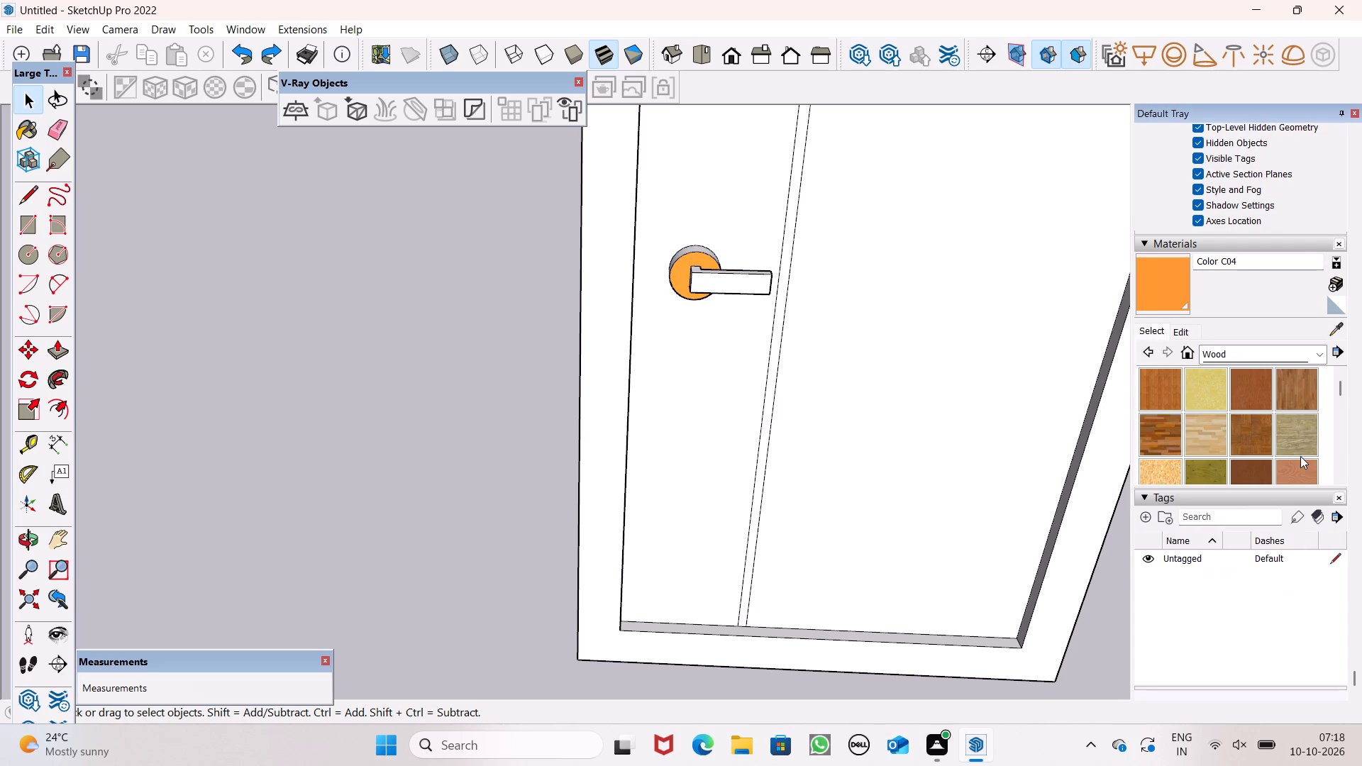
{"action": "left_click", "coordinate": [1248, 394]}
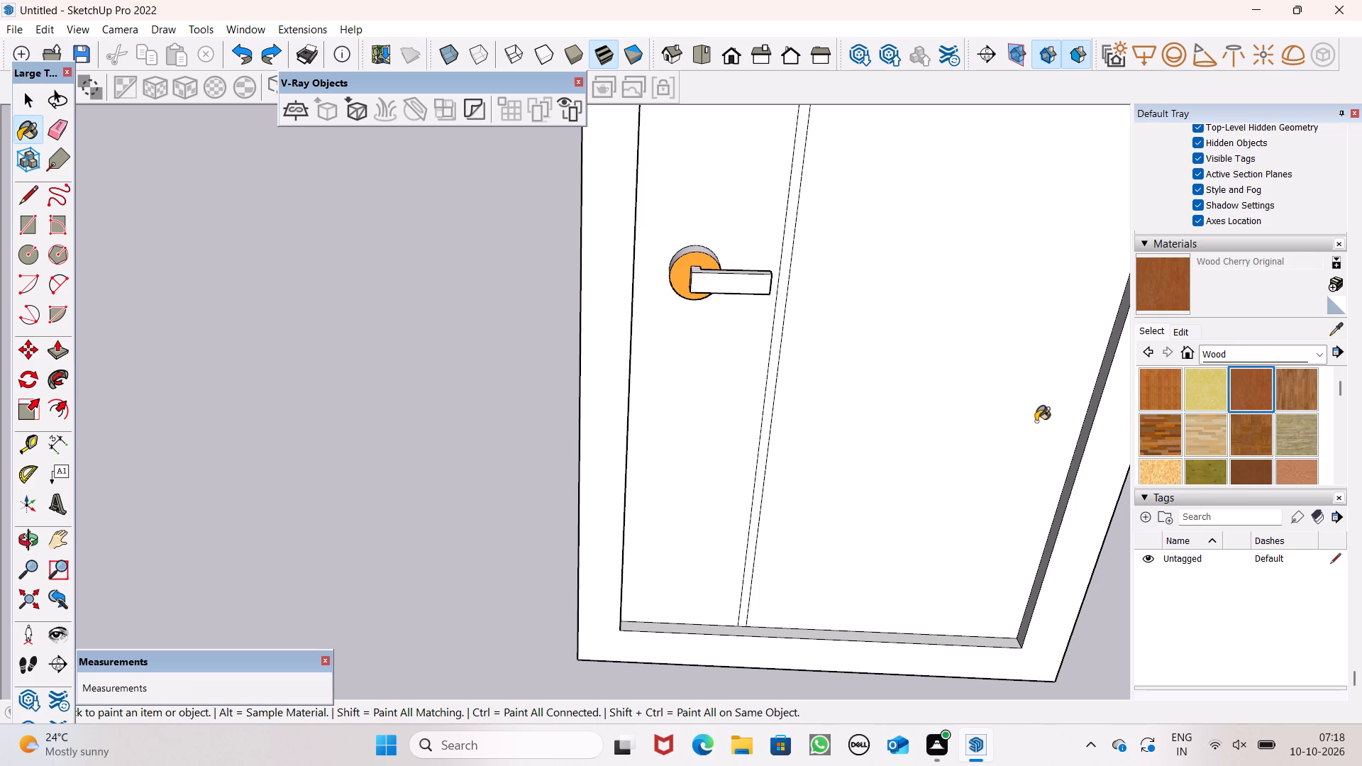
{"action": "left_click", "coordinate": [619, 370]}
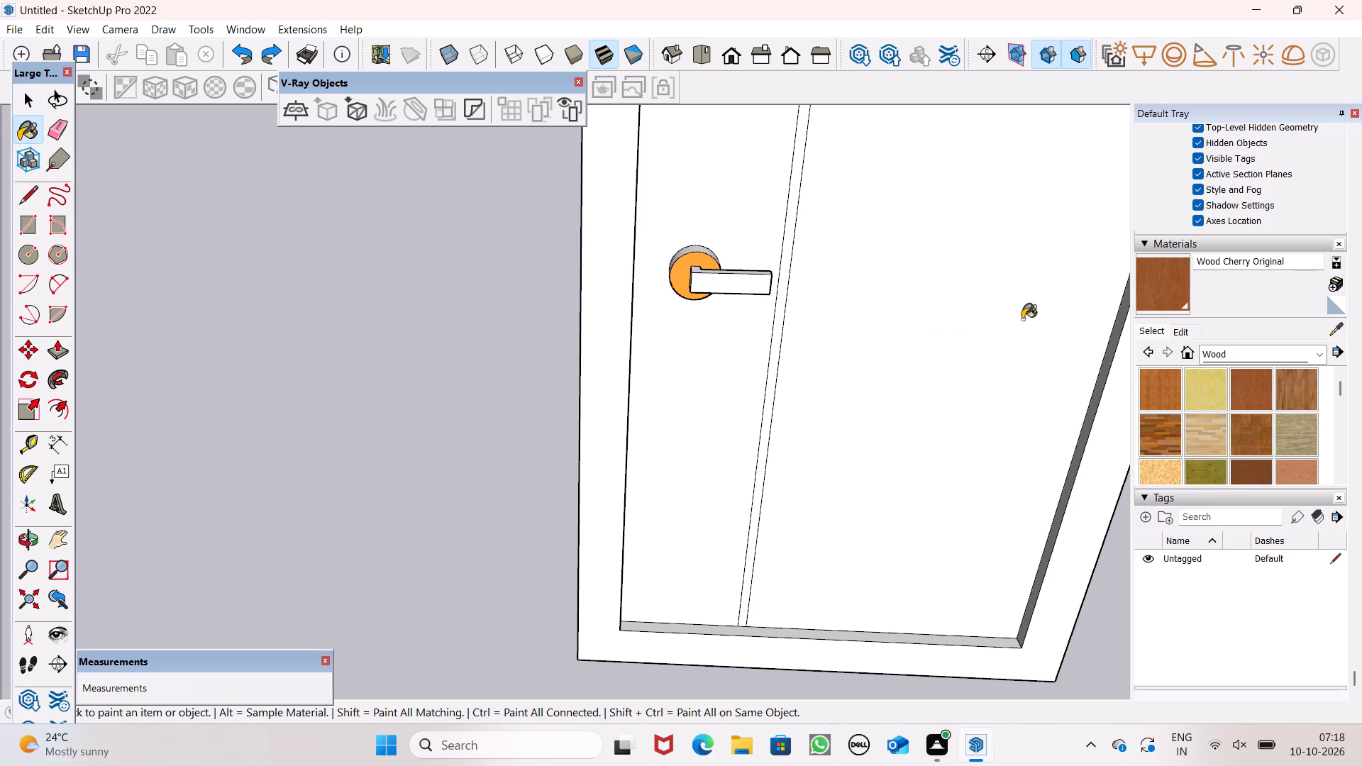
Repaint the frame's front face with Wood Veneer 01 and apply it to both door panels beside the dividing strip.
{"action": "left_click", "coordinate": [1253, 467]}
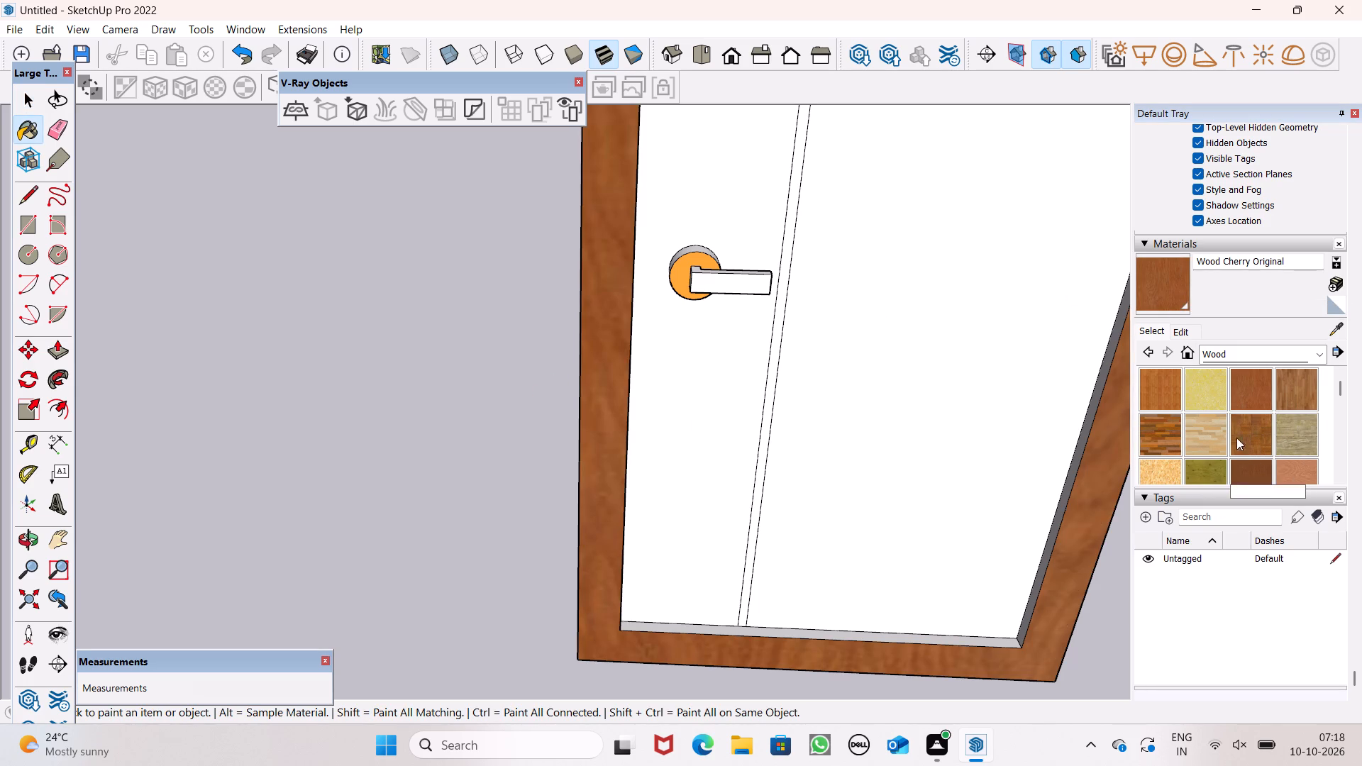
{"action": "left_click", "coordinate": [619, 355]}
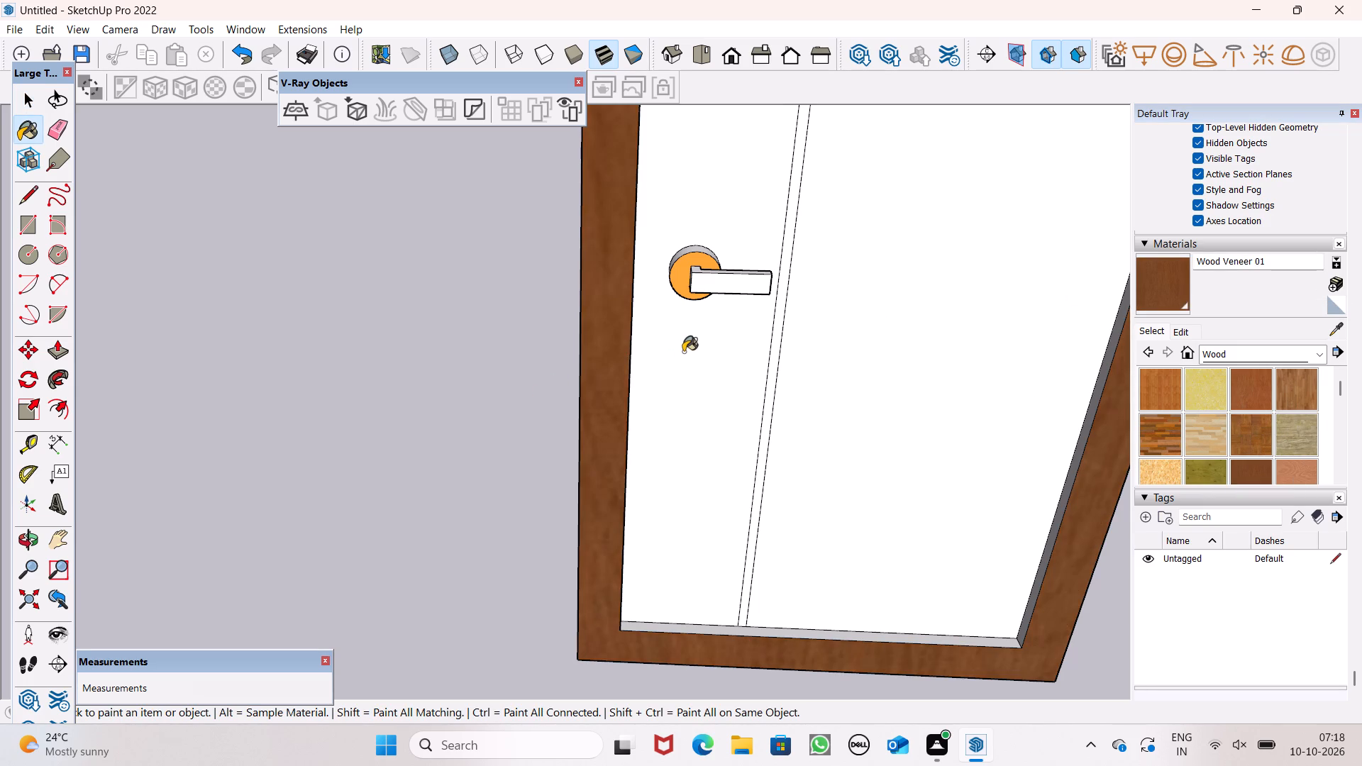
{"action": "scroll", "coordinate": [684, 353], "scroll_direction": "down", "scroll_amount": 4}
{"action": "left_click", "coordinate": [828, 401]}
{"action": "left_click", "coordinate": [713, 396]}
Paint the frame's inner side face on the handle side with Wood Veneer 01.
{"action": "scroll", "coordinate": [736, 404], "scroll_direction": "down", "scroll_amount": 2}
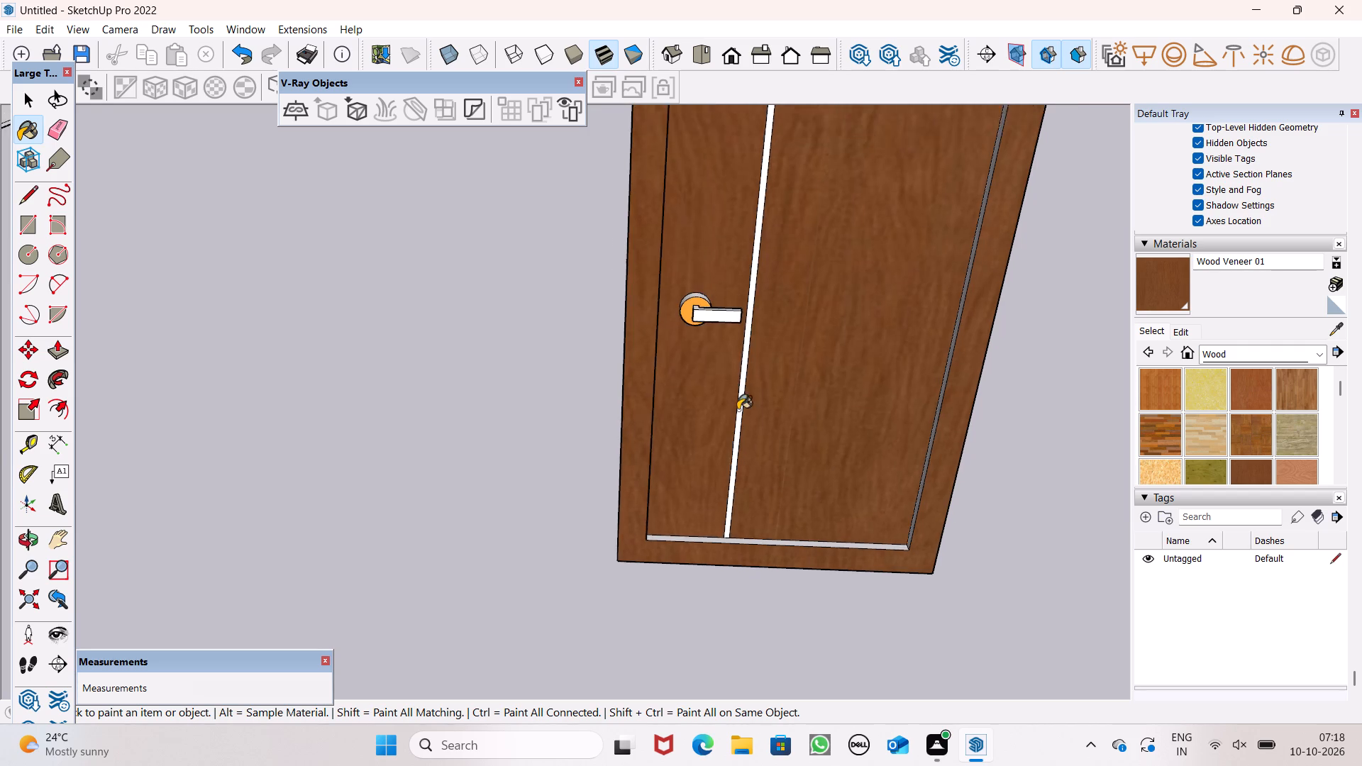
{"action": "scroll", "coordinate": [738, 410], "scroll_direction": "down", "scroll_amount": 1}
{"action": "middle_click_drag", "start_coordinate": [773, 435], "coordinate": [514, 453]}
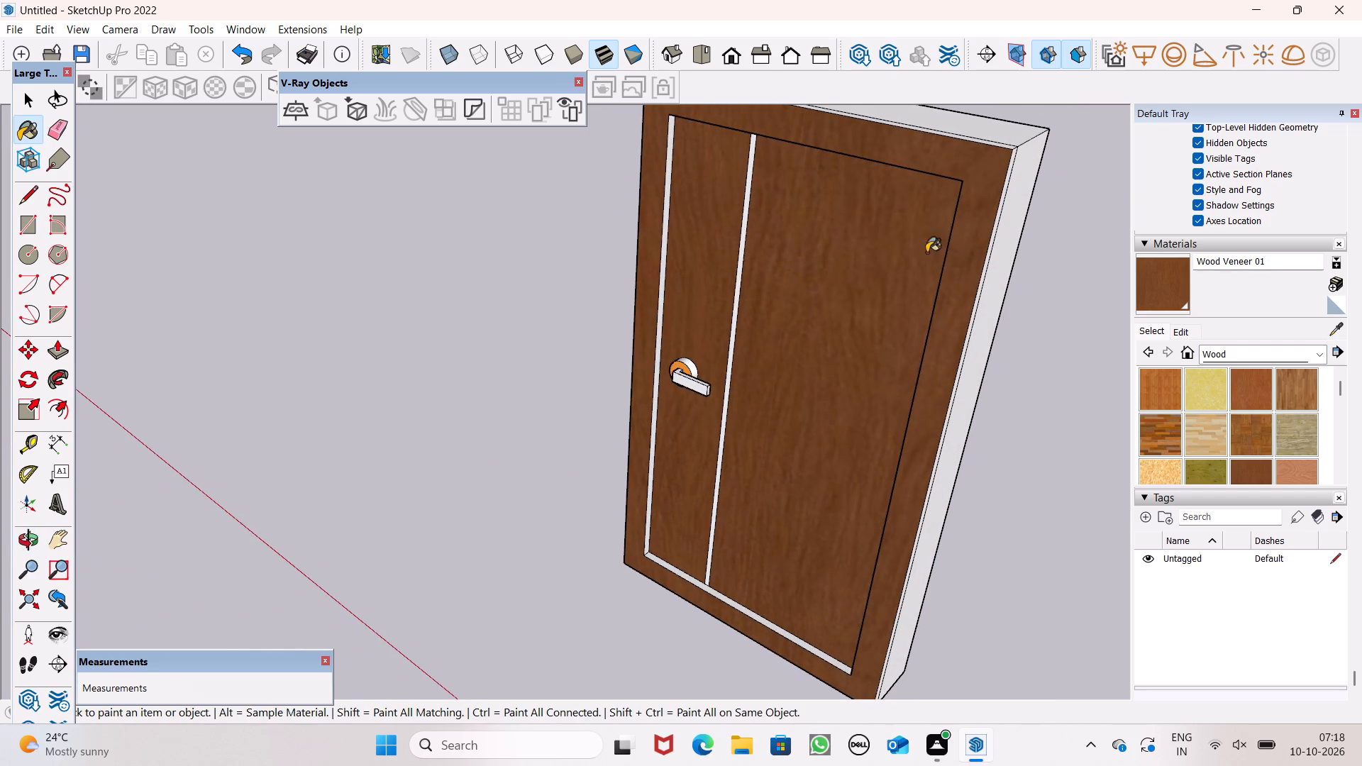
{"action": "scroll", "coordinate": [704, 260], "scroll_direction": "up", "scroll_amount": 8}
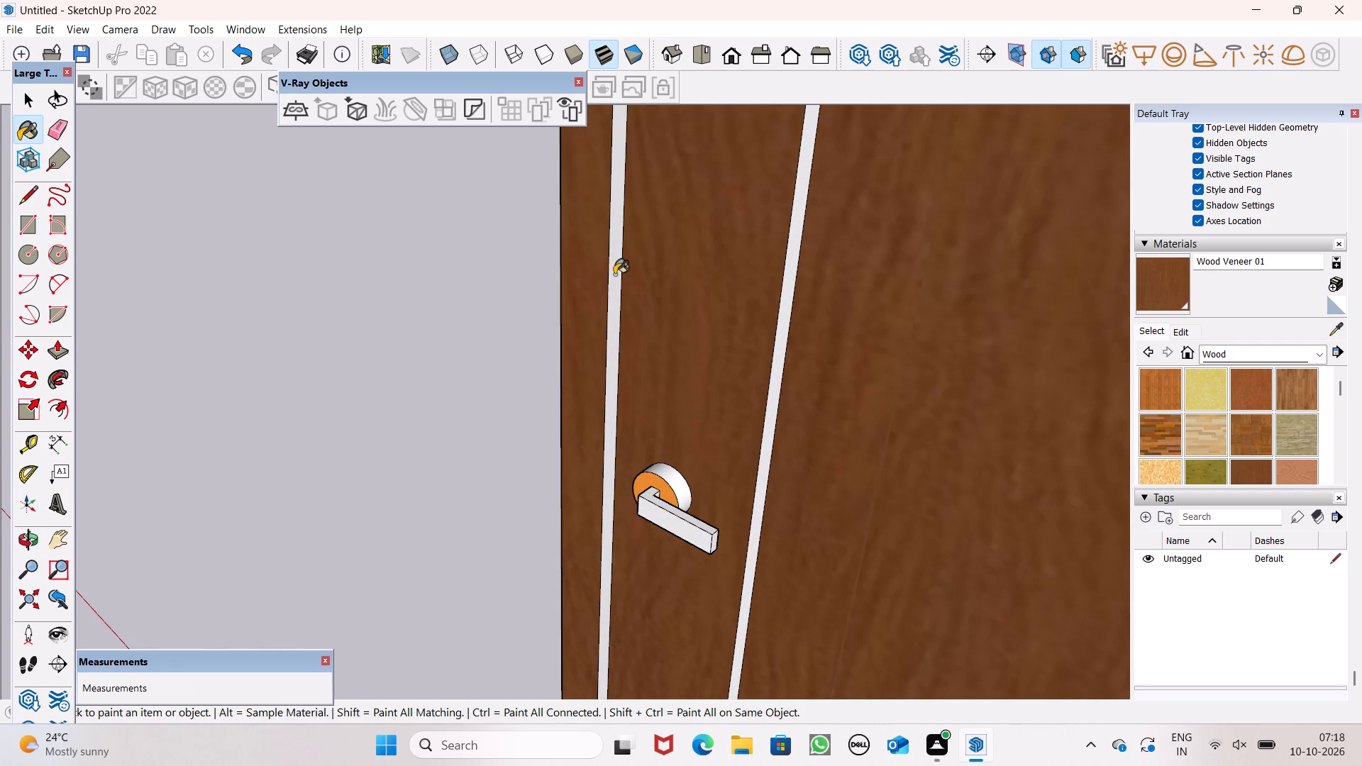
{"action": "left_click", "coordinate": [614, 274]}
Paint the frame's inner side face opposite the handle with Wood Veneer 01.
{"action": "scroll", "coordinate": [642, 294], "scroll_direction": "down", "scroll_amount": 3}
{"action": "scroll", "coordinate": [770, 309], "scroll_direction": "down", "scroll_amount": 5}
{"action": "middle_click_drag", "start_coordinate": [778, 335], "coordinate": [1030, 348]}
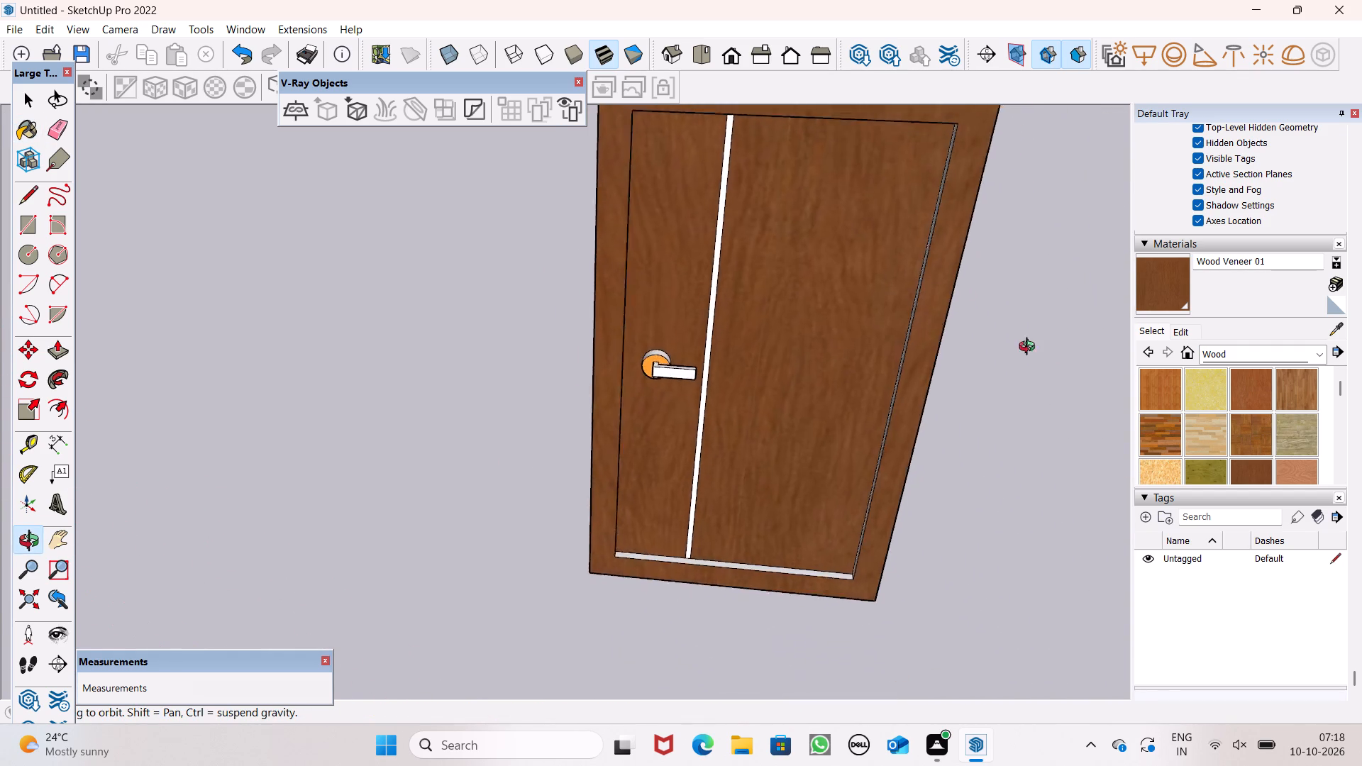
{"action": "middle_click_drag", "start_coordinate": [1030, 348], "coordinate": [1139, 342]}
{"action": "scroll", "coordinate": [931, 382], "scroll_direction": "up", "scroll_amount": 1}
{"action": "middle_click_drag", "start_coordinate": [665, 526], "coordinate": [699, 565]}
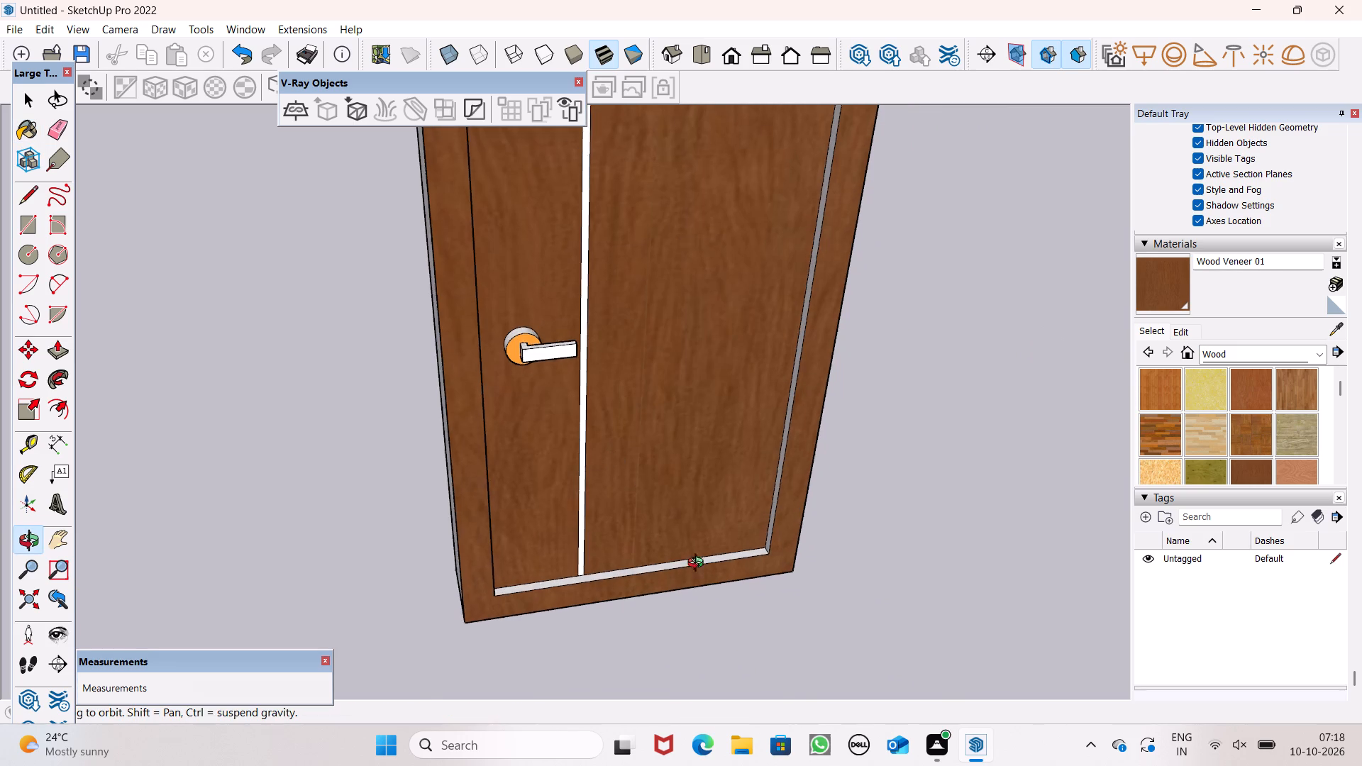
{"action": "middle_click_drag", "start_coordinate": [699, 565], "coordinate": [997, 527]}
{"action": "scroll", "coordinate": [751, 443], "scroll_direction": "up", "scroll_amount": 4}
{"action": "left_click", "coordinate": [634, 446]}
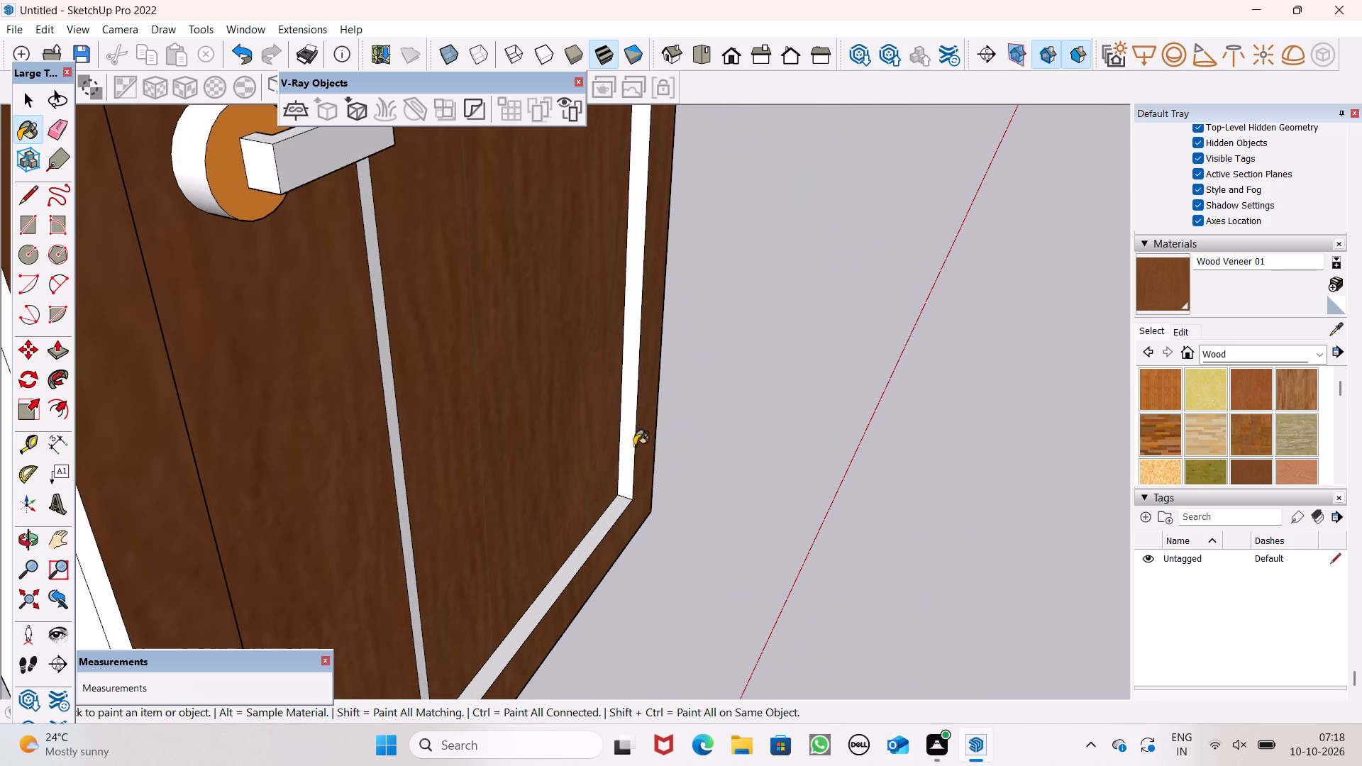
{"action": "left_click", "coordinate": [624, 448]}
Paint the frame's inner bottom face with Wood Veneer 01.
{"action": "left_click_drag", "start_coordinate": [619, 504], "coordinate": [621, 497]}
{"action": "scroll", "coordinate": [663, 477], "scroll_direction": "down", "scroll_amount": 6}
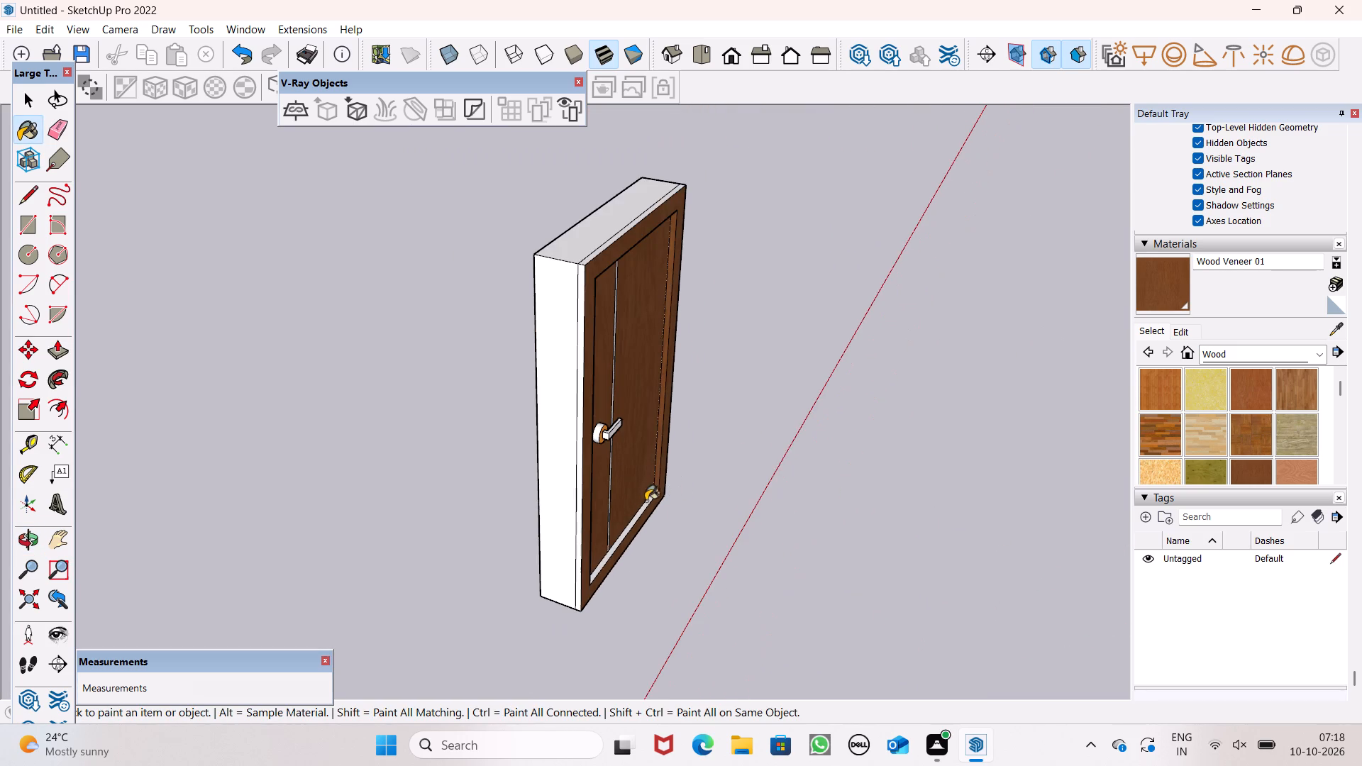
{"action": "scroll", "coordinate": [628, 536], "scroll_direction": "up", "scroll_amount": 8}
{"action": "left_click", "coordinate": [624, 527]}
Paint the three segments of the frame's inner top face with Wood Veneer 01.
{"action": "scroll", "coordinate": [639, 509], "scroll_direction": "down", "scroll_amount": 13}
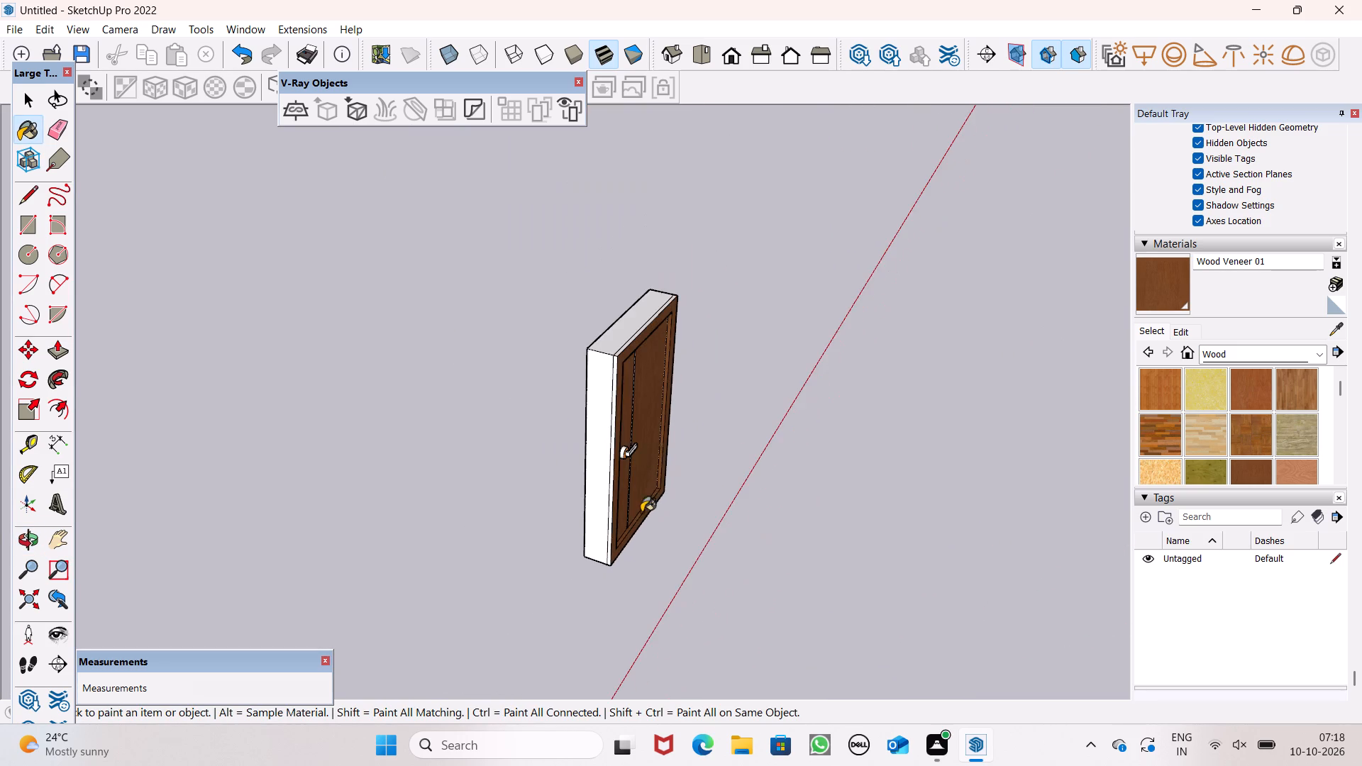
{"action": "middle_click_drag", "start_coordinate": [690, 421], "coordinate": [272, 20]}
{"action": "scroll", "coordinate": [686, 385], "scroll_direction": "up", "scroll_amount": 1}
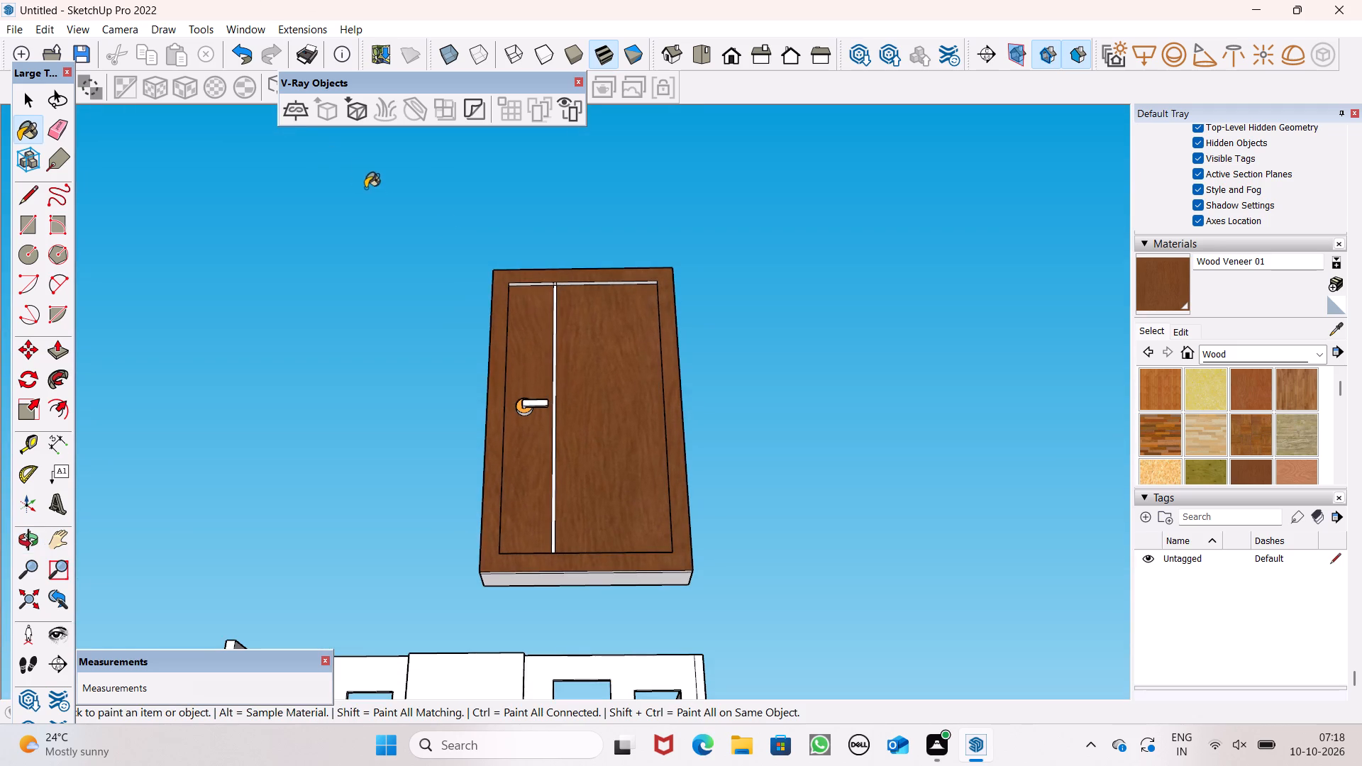
{"action": "scroll", "coordinate": [493, 257], "scroll_direction": "up", "scroll_amount": 6}
{"action": "scroll", "coordinate": [537, 250], "scroll_direction": "down", "scroll_amount": 5}
{"action": "scroll", "coordinate": [649, 285], "scroll_direction": "up", "scroll_amount": 2}
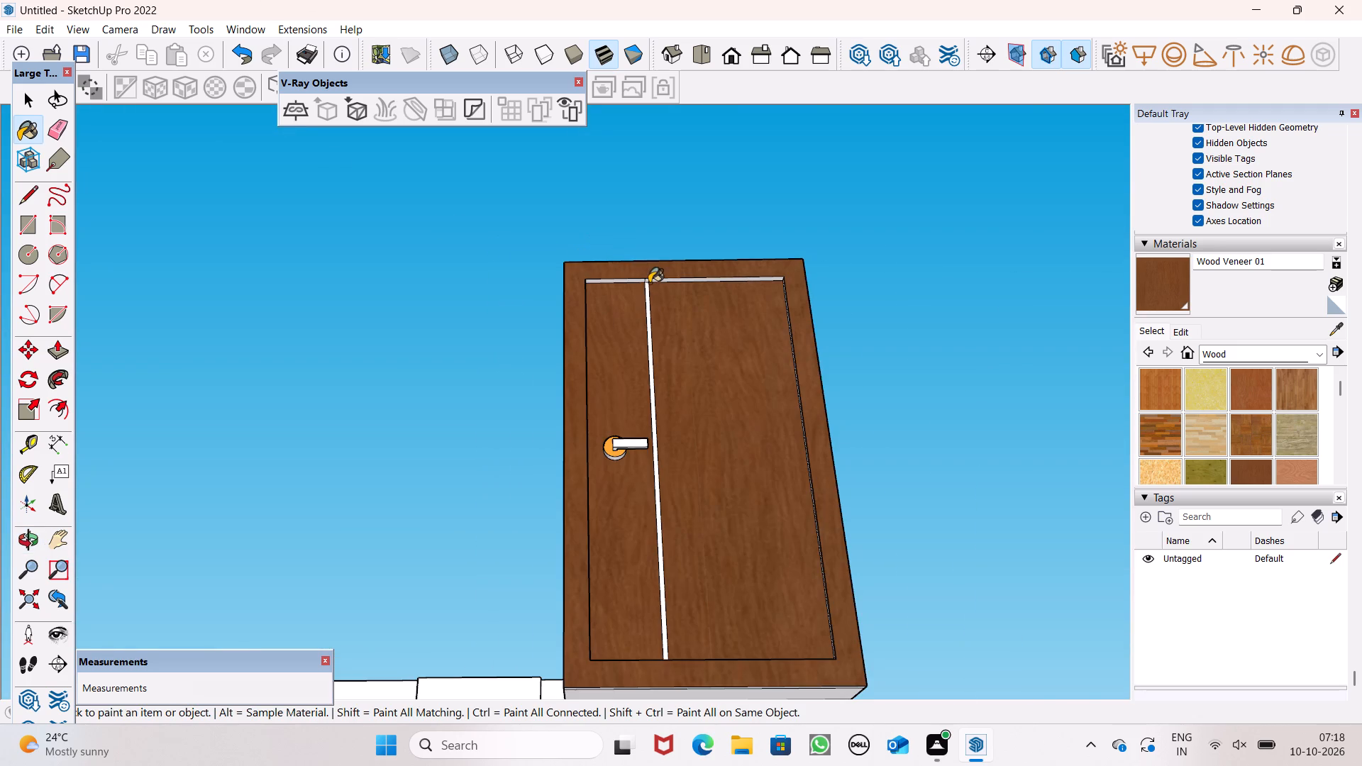
{"action": "scroll", "coordinate": [649, 283], "scroll_direction": "up", "scroll_amount": 14}
{"action": "left_click", "coordinate": [660, 269]}
{"action": "left_click", "coordinate": [620, 269]}
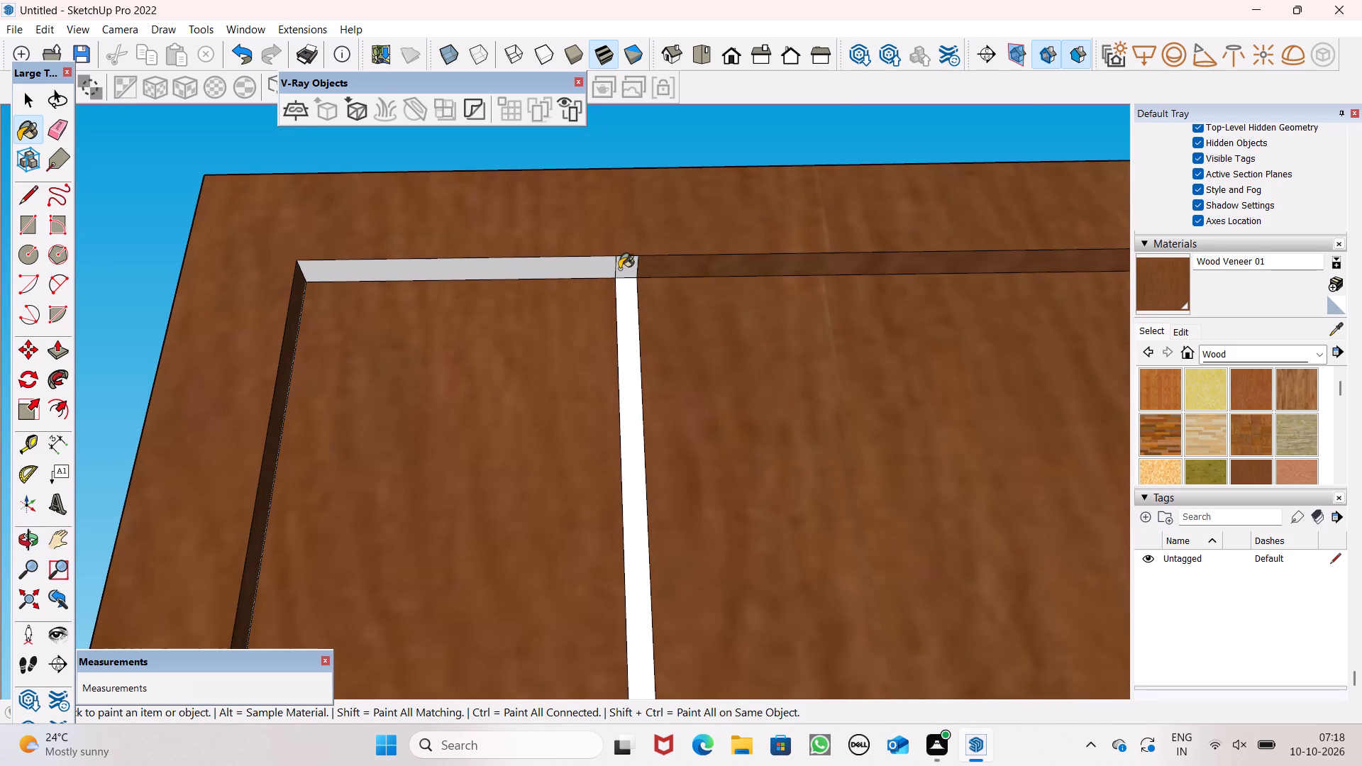
{"action": "left_click", "coordinate": [599, 269]}
Paint the door's outer side on the handle side with Wood Veneer 01, including the narrow strip along the front edge.
{"action": "scroll", "coordinate": [447, 177], "scroll_direction": "down", "scroll_amount": 5}
{"action": "scroll", "coordinate": [541, 209], "scroll_direction": "down", "scroll_amount": 8}
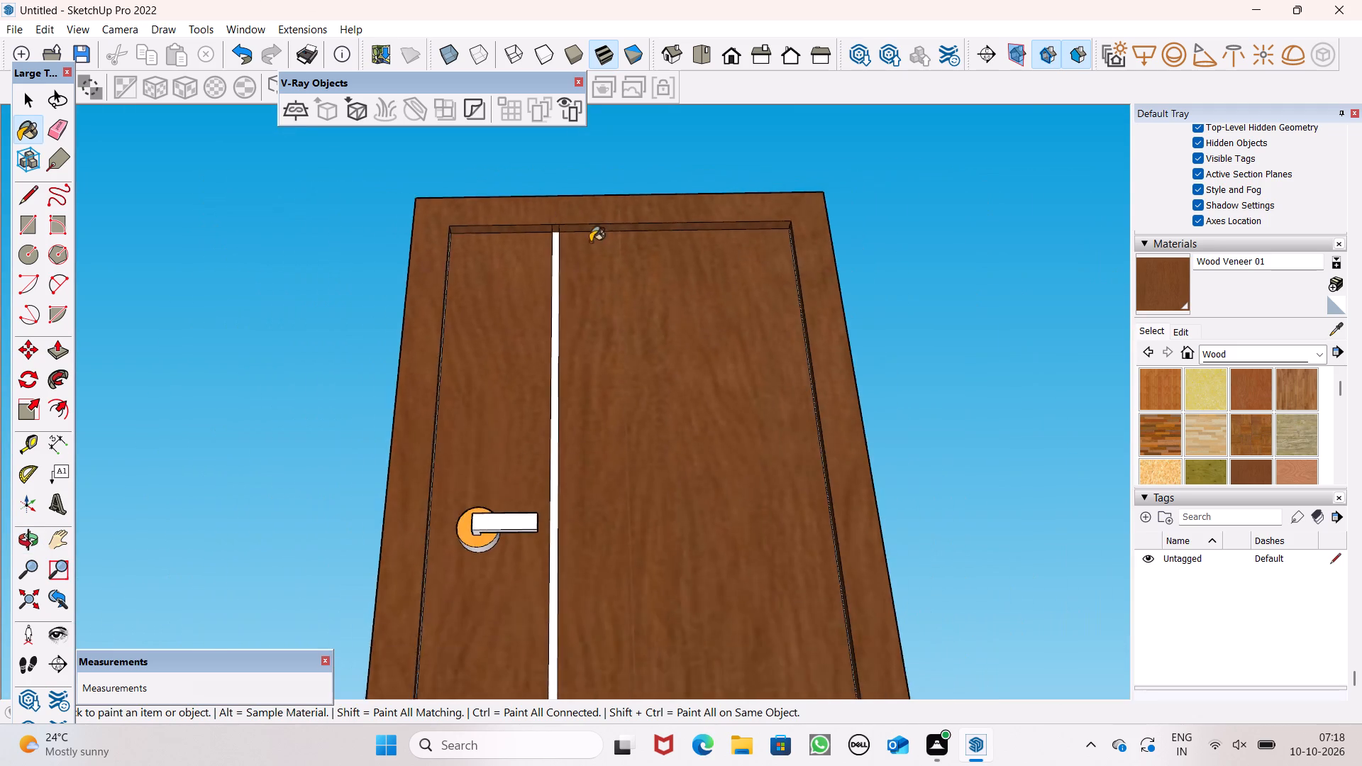
{"action": "scroll", "coordinate": [590, 242], "scroll_direction": "down", "scroll_amount": 3}
{"action": "scroll", "coordinate": [621, 275], "scroll_direction": "up", "scroll_amount": 1}
{"action": "middle_click_drag", "start_coordinate": [622, 278], "coordinate": [937, 396]}
{"action": "scroll", "coordinate": [786, 243], "scroll_direction": "down", "scroll_amount": 4}
{"action": "middle_click_drag", "start_coordinate": [779, 265], "coordinate": [855, 350]}
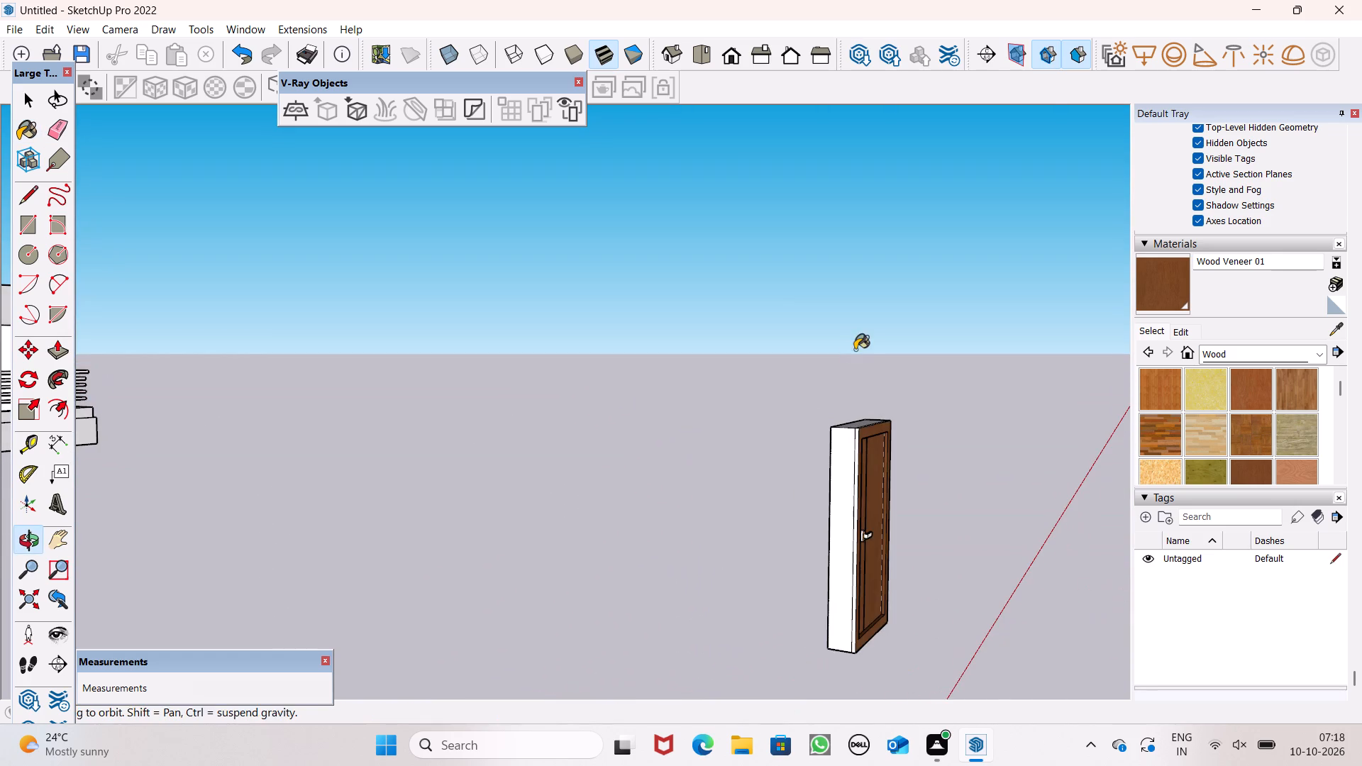
{"action": "middle_click_drag", "start_coordinate": [855, 350], "coordinate": [855, 355]}
{"action": "scroll", "coordinate": [829, 371], "scroll_direction": "down", "scroll_amount": 1}
{"action": "scroll", "coordinate": [900, 515], "scroll_direction": "up", "scroll_amount": 5}
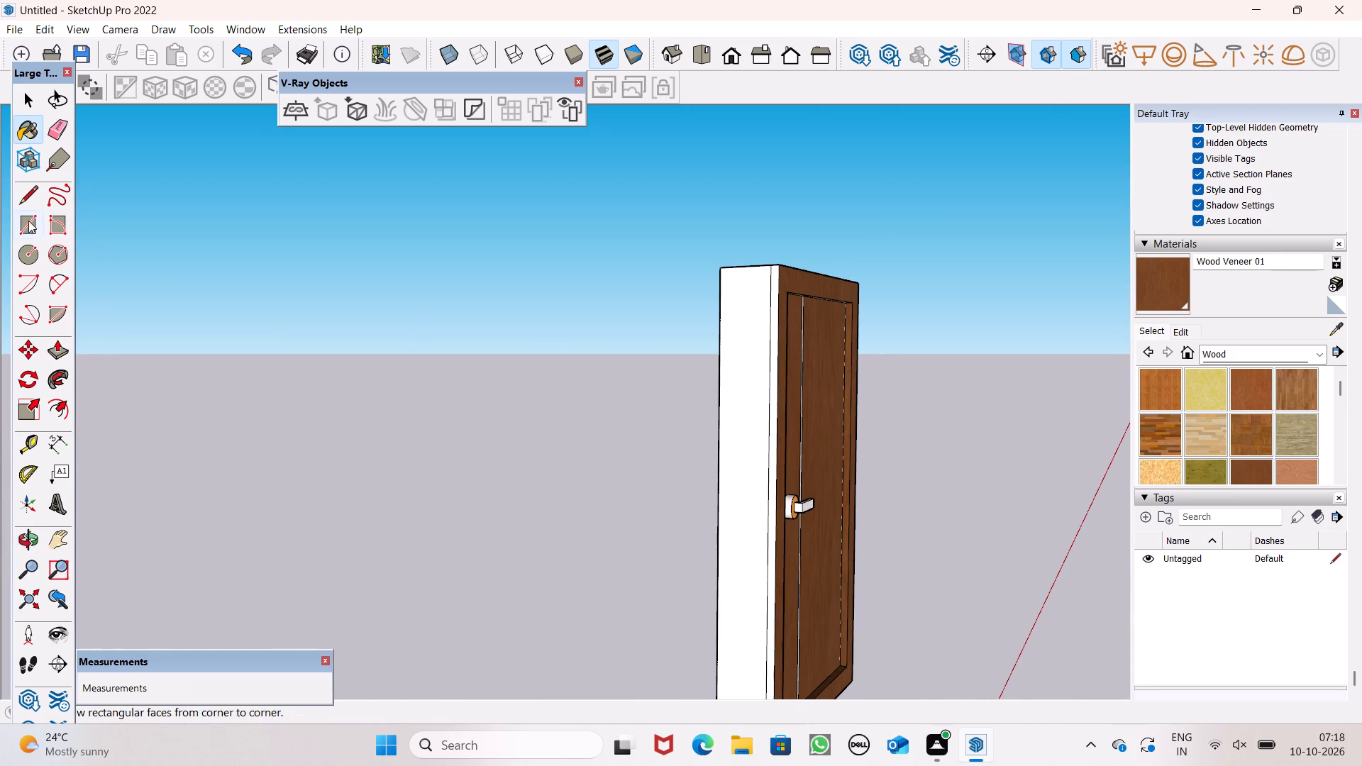
{"action": "left_click", "coordinate": [756, 397]}
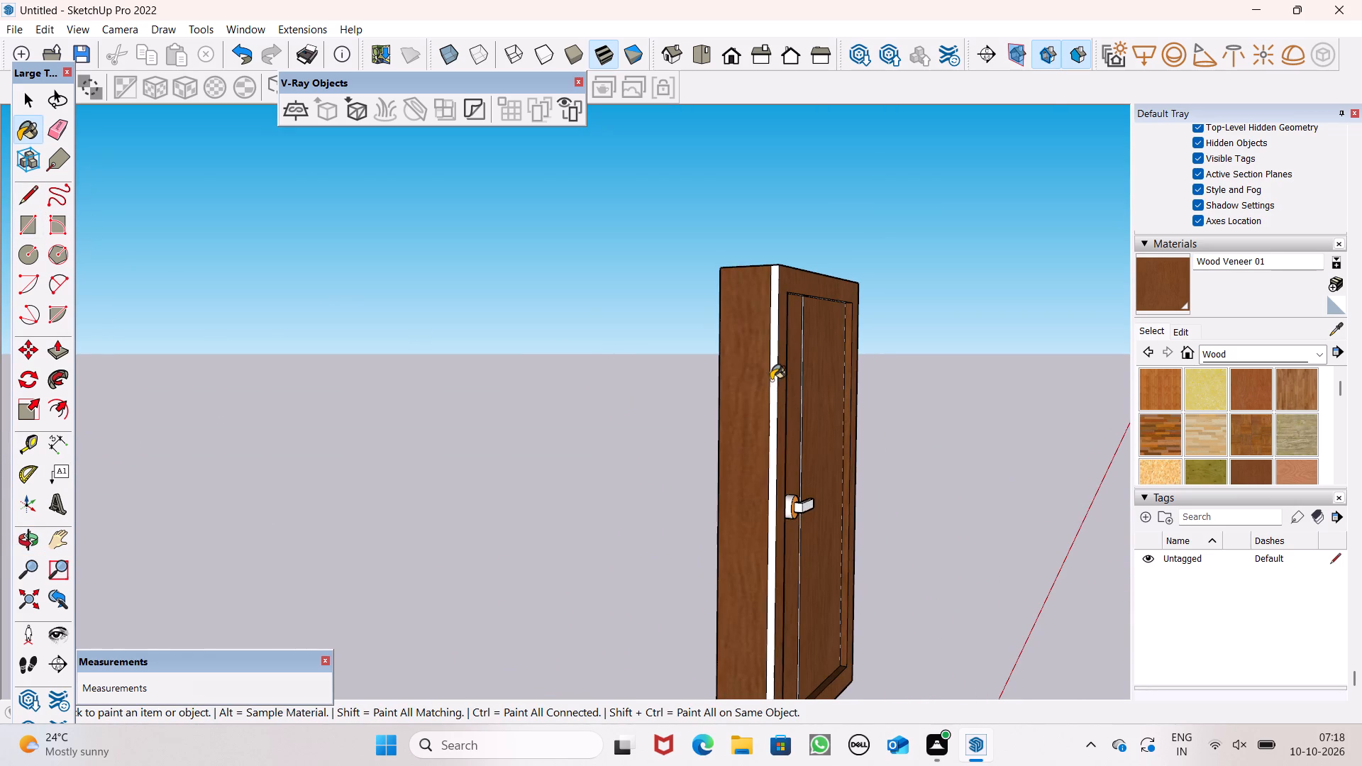
{"action": "left_click", "coordinate": [771, 380]}
Paint the door's outer top face and its narrow front strip with Wood Veneer 01.
{"action": "scroll", "coordinate": [773, 379], "scroll_direction": "down", "scroll_amount": 8}
{"action": "middle_click_drag", "start_coordinate": [839, 379], "coordinate": [721, 600]}
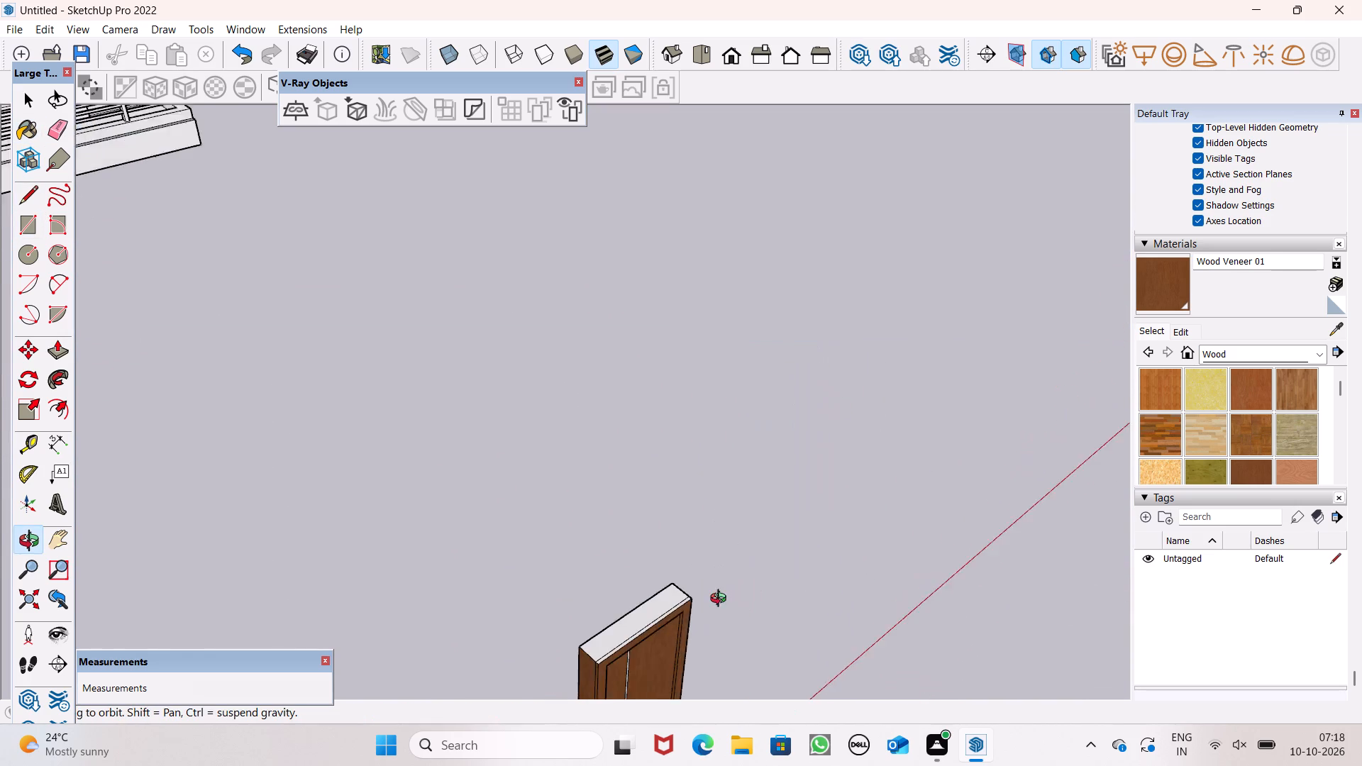
{"action": "middle_click_drag", "start_coordinate": [721, 600], "coordinate": [695, 588]}
{"action": "scroll", "coordinate": [714, 600], "scroll_direction": "up", "scroll_amount": 1}
{"action": "left_click", "coordinate": [615, 595]}
{"action": "scroll", "coordinate": [604, 603], "scroll_direction": "up", "scroll_amount": 9}
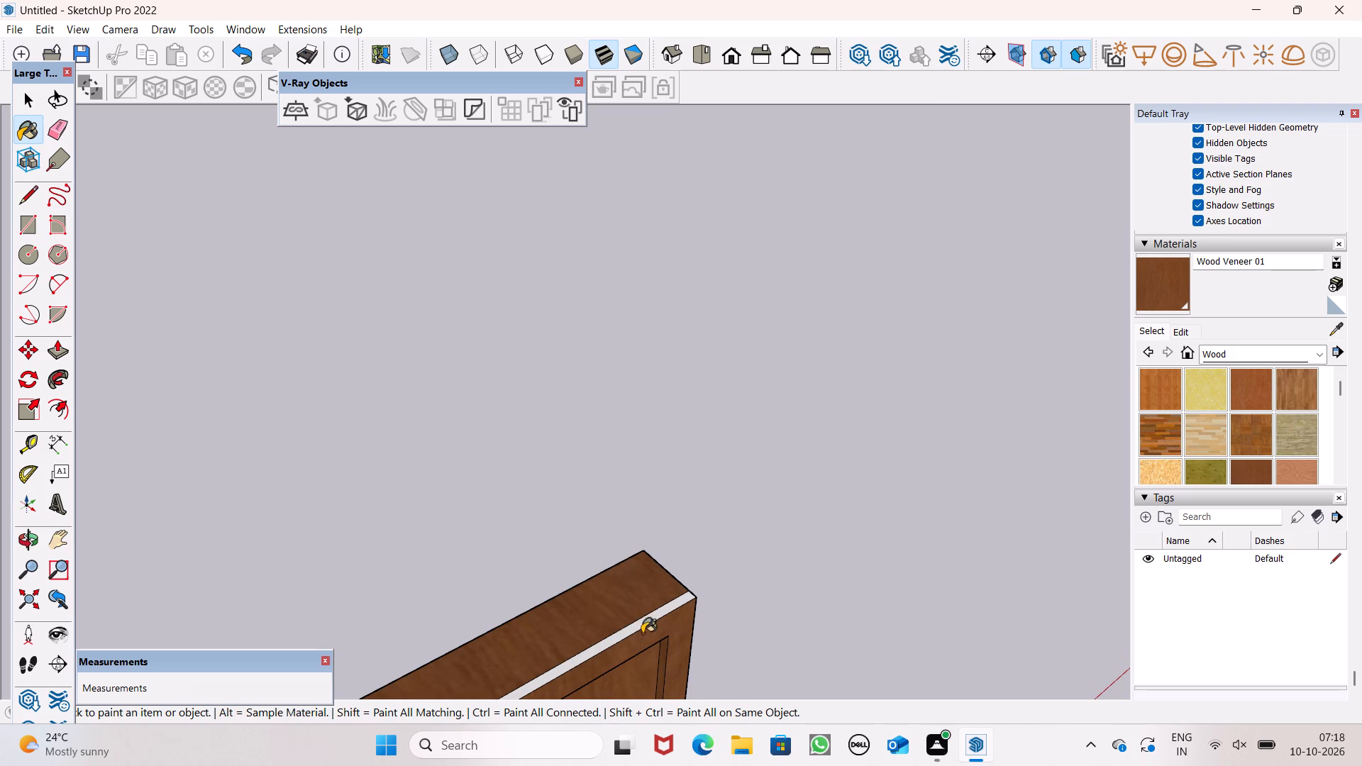
{"action": "scroll", "coordinate": [639, 627], "scroll_direction": "up", "scroll_amount": 4}
{"action": "left_click", "coordinate": [637, 623]}
Paint the door's outer side opposite the handle and its narrow front strip with Wood Veneer 01.
{"action": "scroll", "coordinate": [682, 530], "scroll_direction": "down", "scroll_amount": 12}
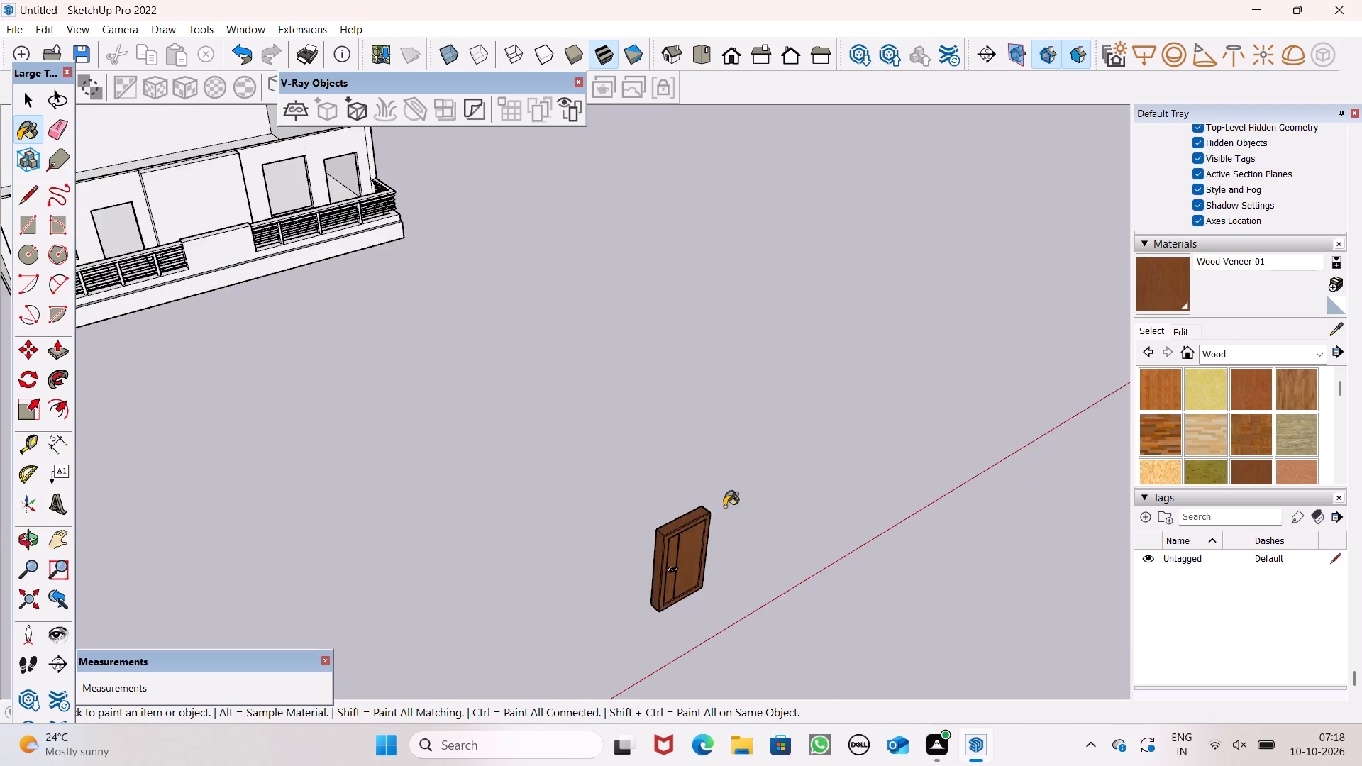
{"action": "middle_click_drag", "start_coordinate": [730, 530], "coordinate": [289, 524]}
{"action": "scroll", "coordinate": [254, 457], "scroll_direction": "up", "scroll_amount": 8}
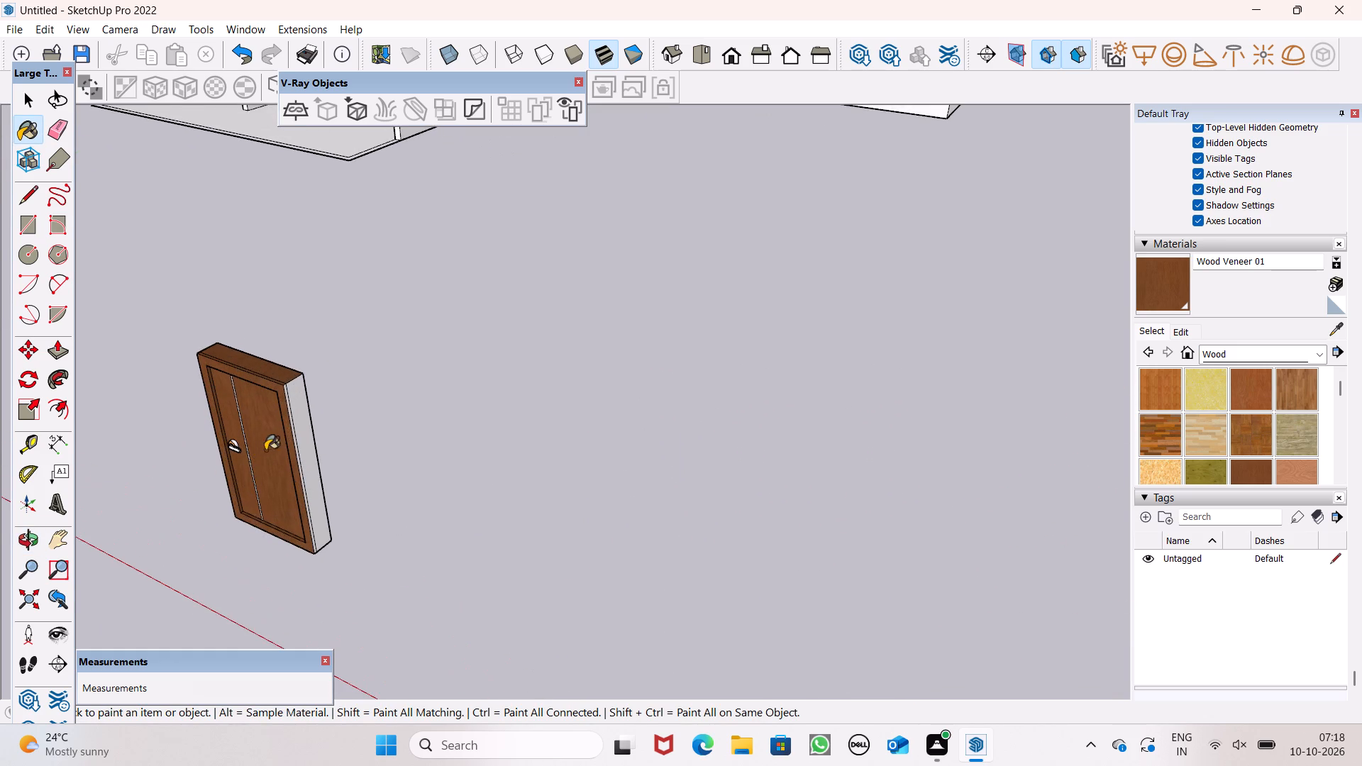
{"action": "scroll", "coordinate": [282, 440], "scroll_direction": "up", "scroll_amount": 3}
{"action": "scroll", "coordinate": [264, 379], "scroll_direction": "up", "scroll_amount": 14}
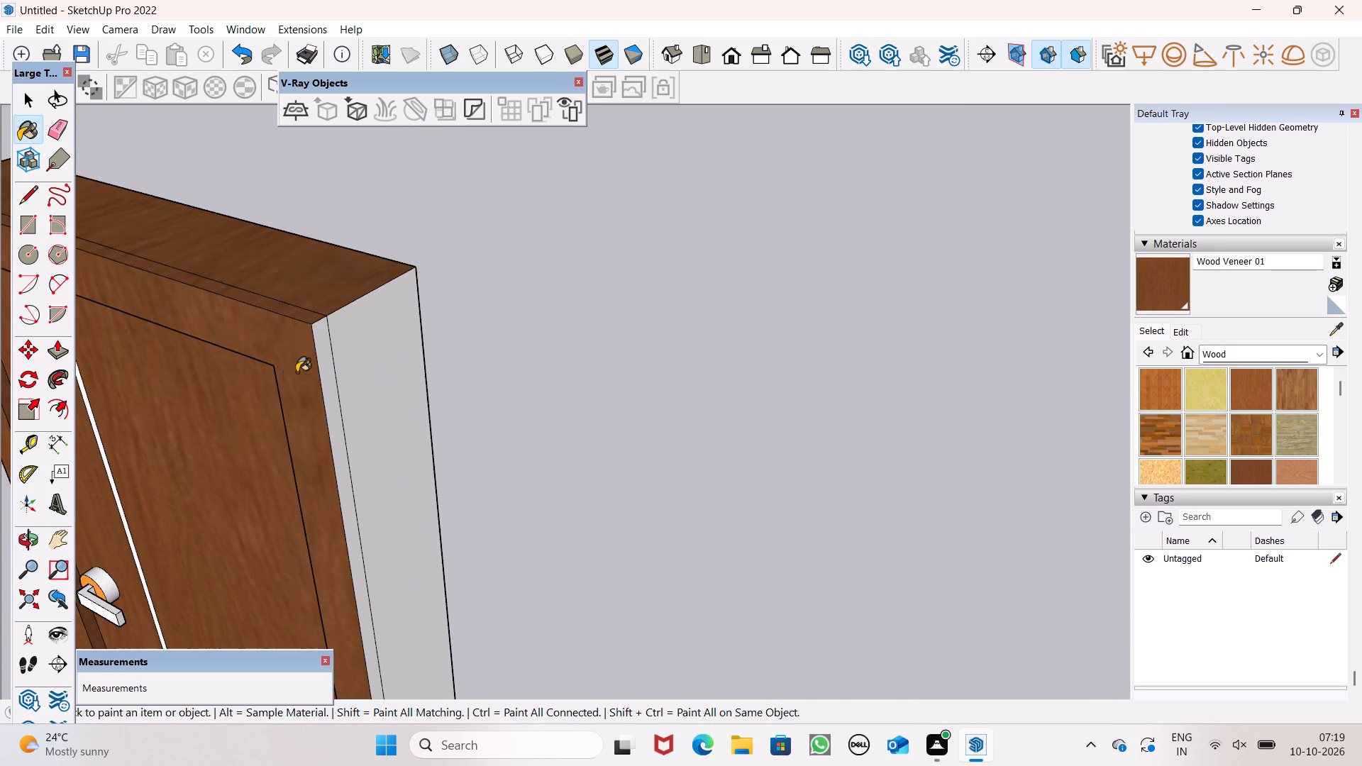
{"action": "left_click", "coordinate": [325, 350]}
{"action": "left_click", "coordinate": [333, 343]}
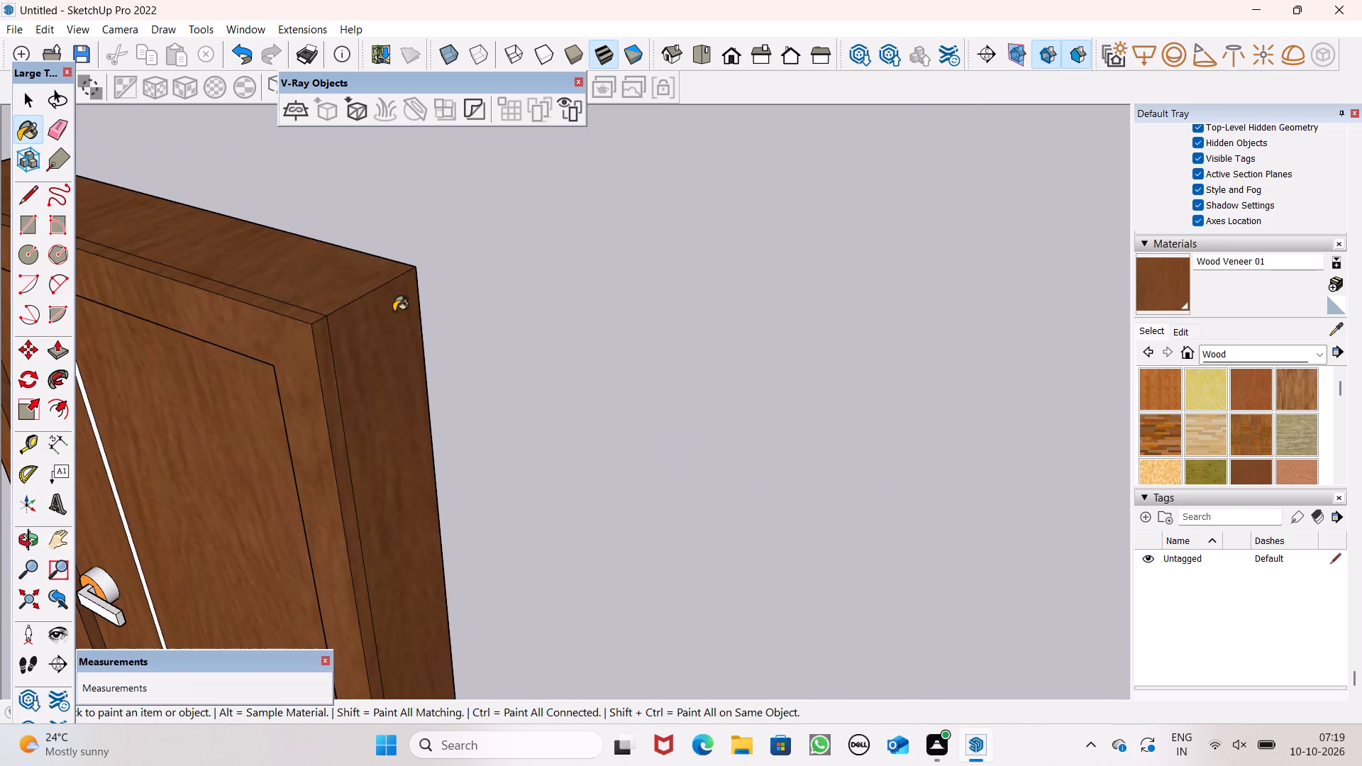
Paint the frame's back face and the recess's inner side nearest the handle hole with Wood Veneer 01.
{"action": "scroll", "coordinate": [402, 306], "scroll_direction": "down", "scroll_amount": 5}
{"action": "scroll", "coordinate": [399, 403], "scroll_direction": "down", "scroll_amount": 7}
{"action": "scroll", "coordinate": [544, 318], "scroll_direction": "down", "scroll_amount": 6}
{"action": "middle_click_drag", "start_coordinate": [575, 353], "coordinate": [0, 416]}
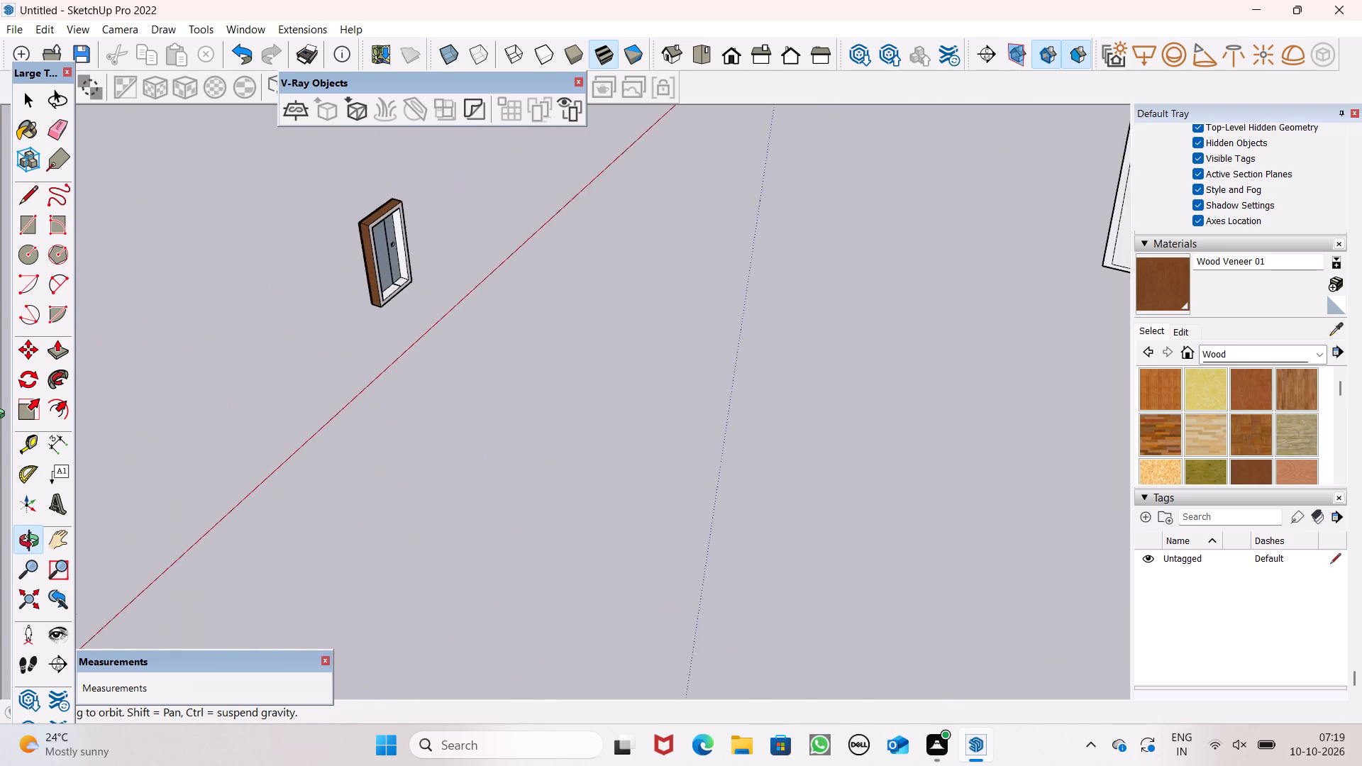
{"action": "middle_click_drag", "start_coordinate": [0, 416], "coordinate": [6, 376]}
{"action": "scroll", "coordinate": [406, 214], "scroll_direction": "up", "scroll_amount": 14}
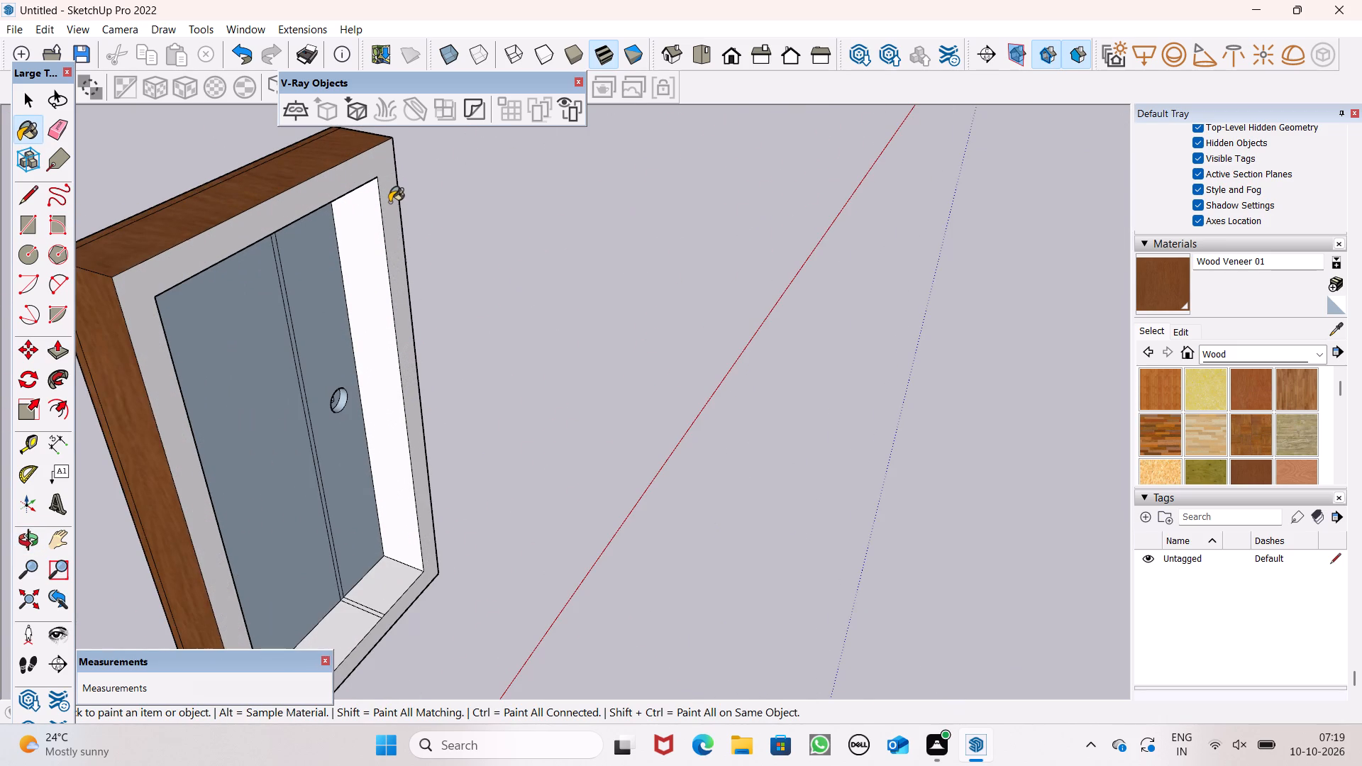
{"action": "left_click", "coordinate": [389, 202]}
{"action": "left_click", "coordinate": [355, 232]}
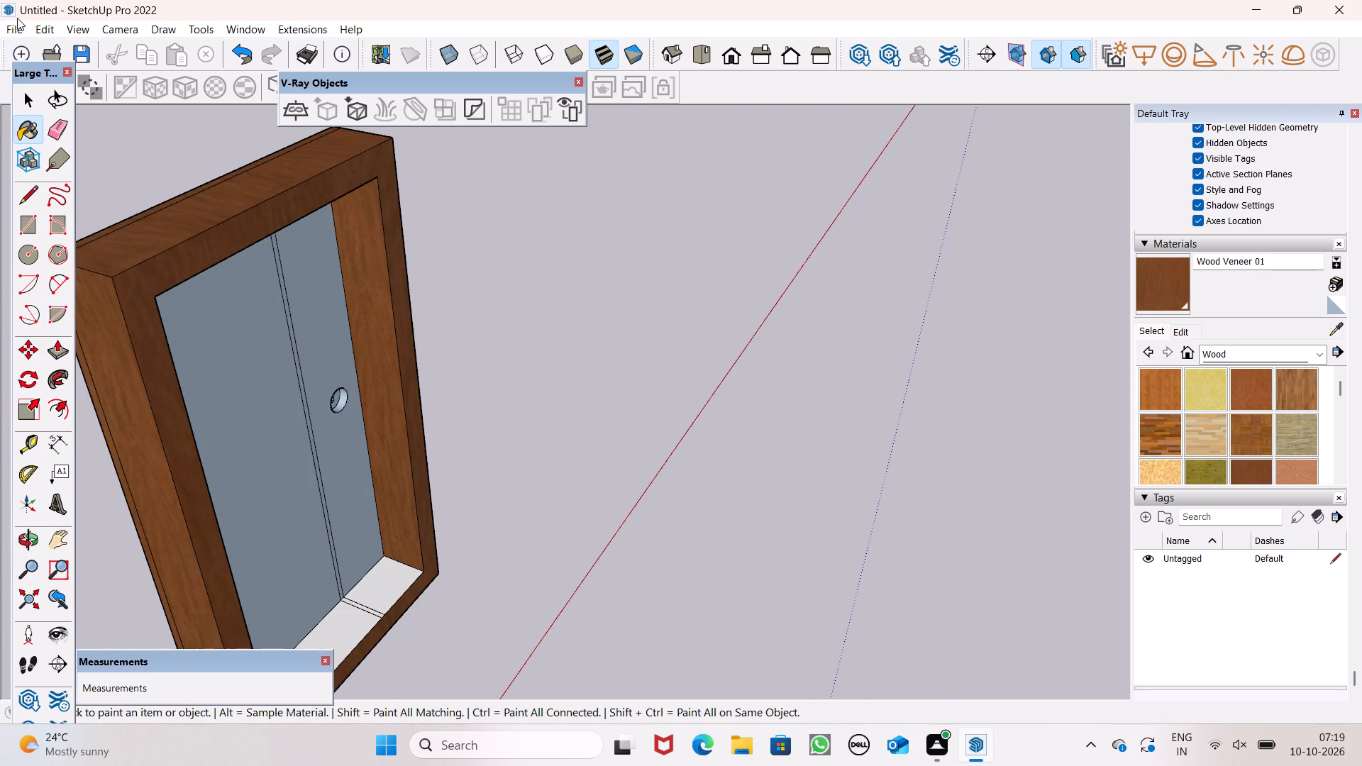
Erase the two dividing lines across the bottom inner face of the door's back recess.
{"action": "left_click", "coordinate": [67, 131]}
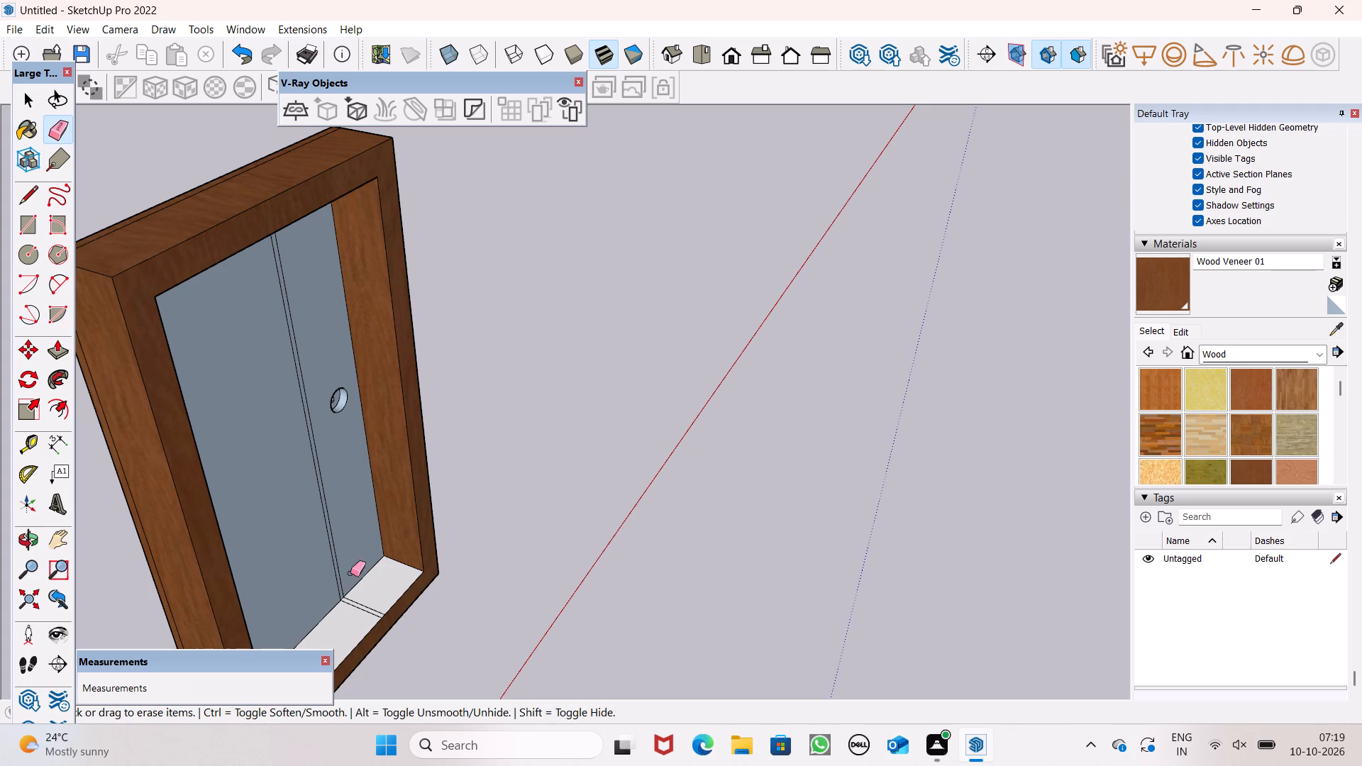
{"action": "left_click_drag", "start_coordinate": [350, 614], "coordinate": [367, 596]}
Paint the bottom inner face of the back recess with Wood Veneer 01.
{"action": "left_click", "coordinate": [1151, 287]}
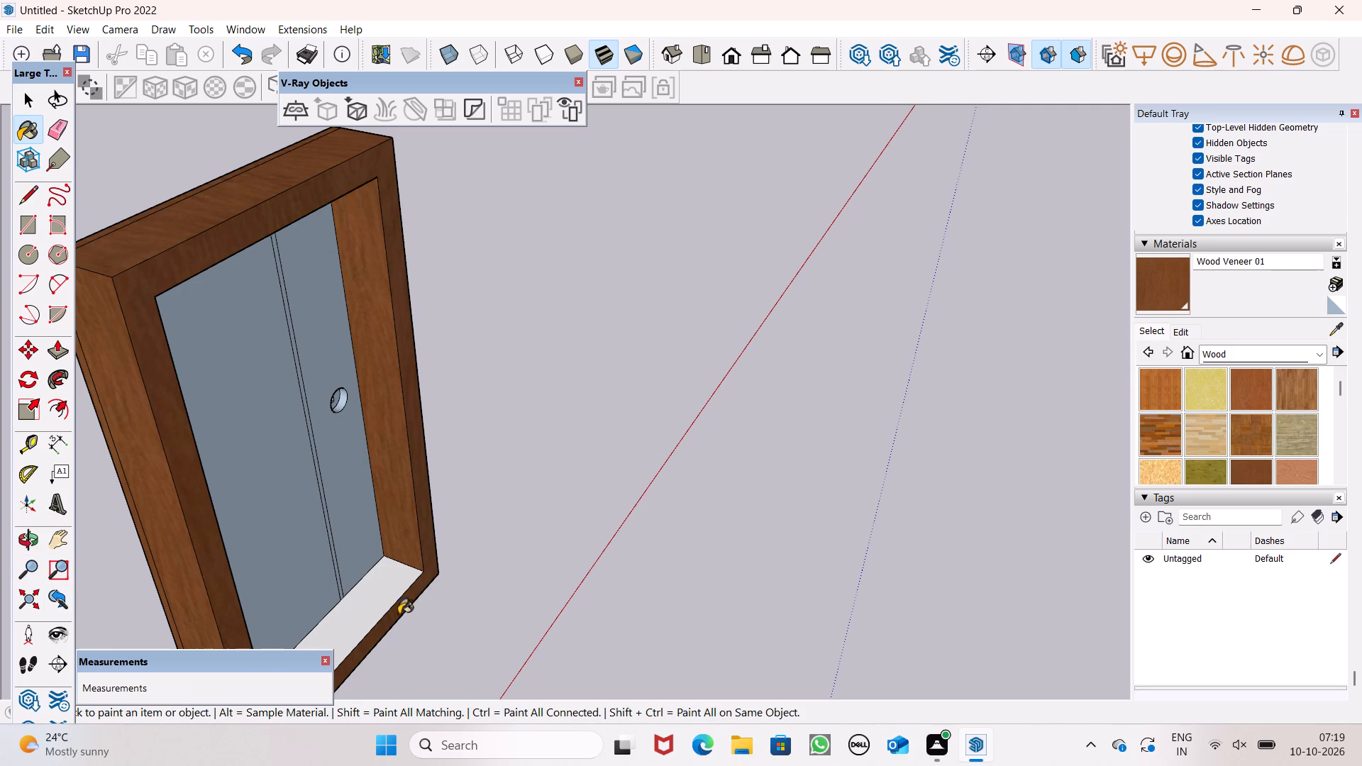
{"action": "left_click", "coordinate": [383, 600]}
Paint the back recess's inner side opposite the handle and all three segments of its inner top face with Wood Veneer 01.
{"action": "scroll", "coordinate": [526, 495], "scroll_direction": "down", "scroll_amount": 5}
{"action": "middle_click_drag", "start_coordinate": [521, 505], "coordinate": [148, 453]}
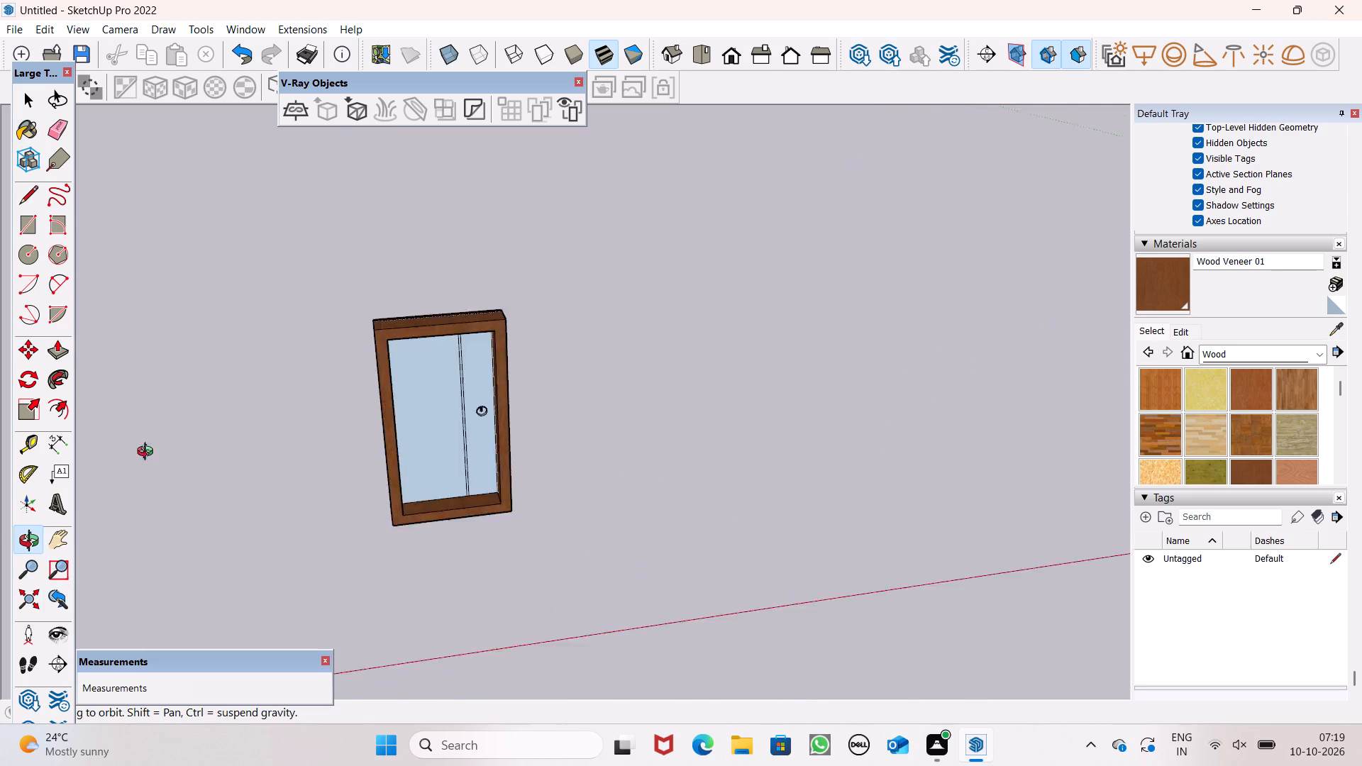
{"action": "middle_click_drag", "start_coordinate": [148, 453], "coordinate": [1, 73]}
{"action": "scroll", "coordinate": [0, 96], "scroll_direction": "up", "scroll_amount": 1}
{"action": "scroll", "coordinate": [480, 429], "scroll_direction": "up", "scroll_amount": 7}
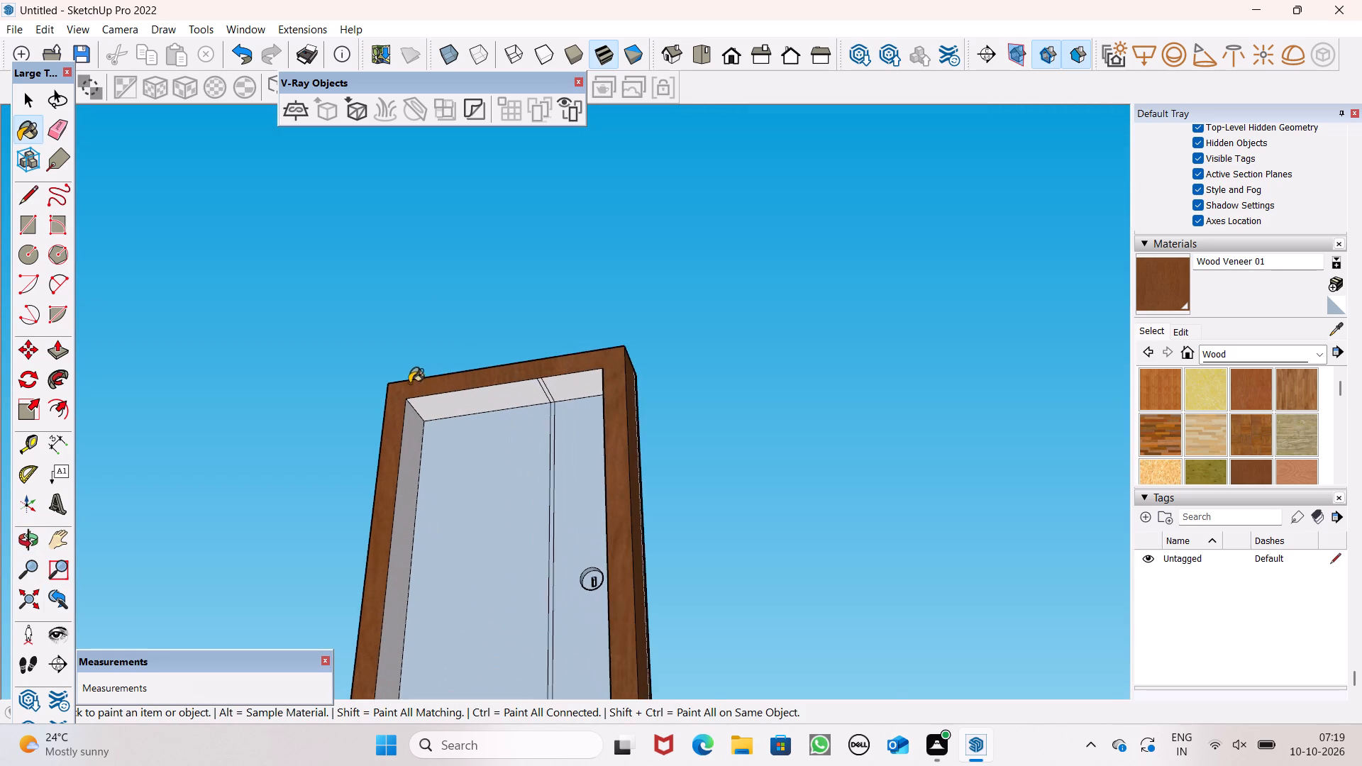
{"action": "scroll", "coordinate": [419, 407], "scroll_direction": "up", "scroll_amount": 6}
{"action": "left_click", "coordinate": [419, 407]}
{"action": "left_click_drag", "start_coordinate": [409, 423], "coordinate": [400, 432]}
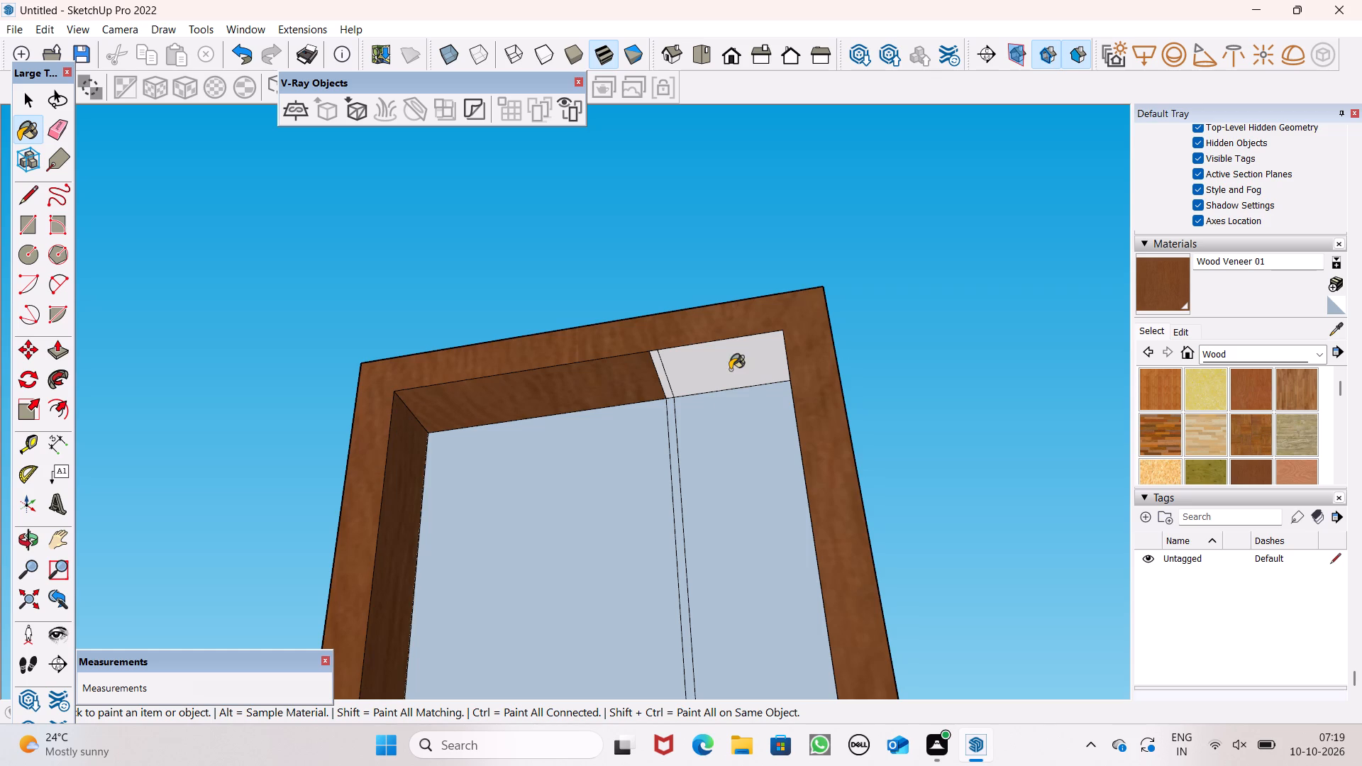
{"action": "left_click", "coordinate": [730, 370]}
{"action": "scroll", "coordinate": [651, 379], "scroll_direction": "up", "scroll_amount": 6}
{"action": "left_click", "coordinate": [638, 382]}
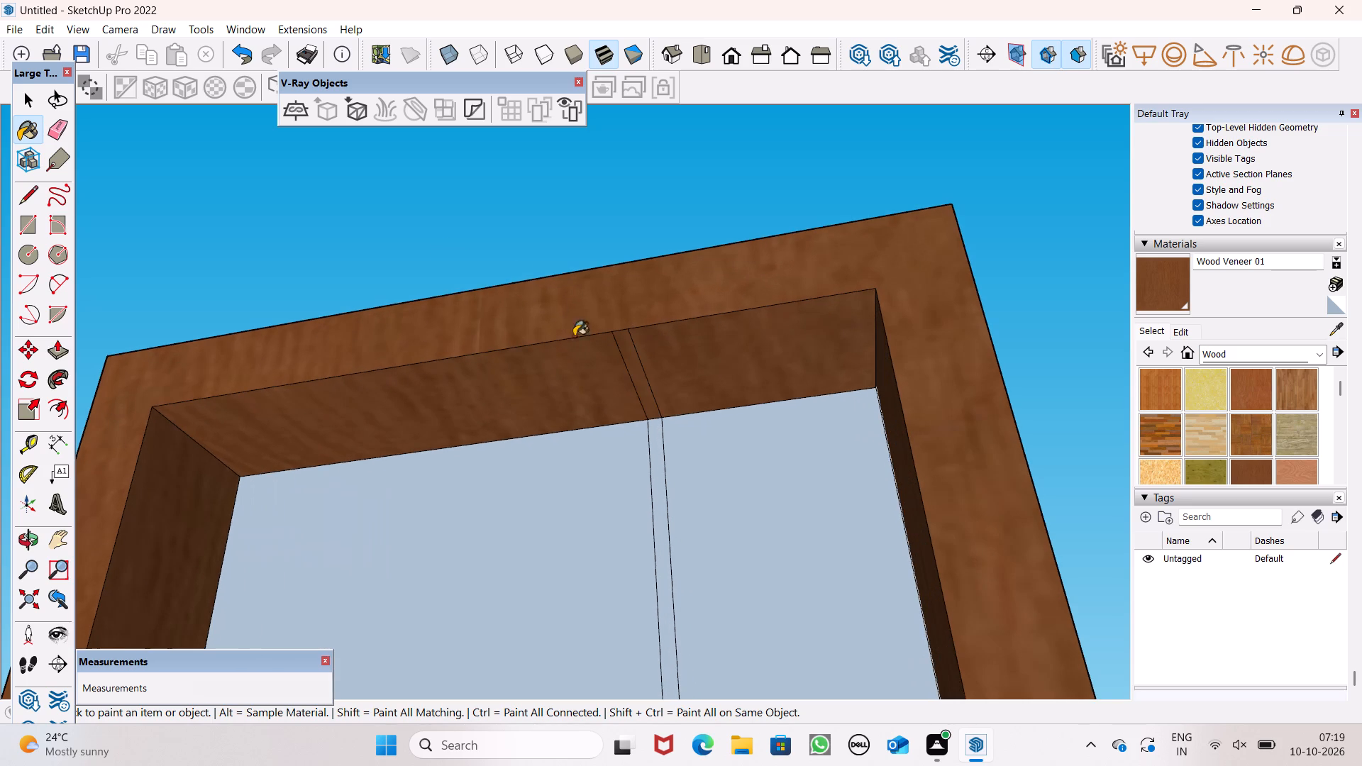
Erase the two dividing lines across the inner top face of the back recess.
{"action": "left_click", "coordinate": [50, 131]}
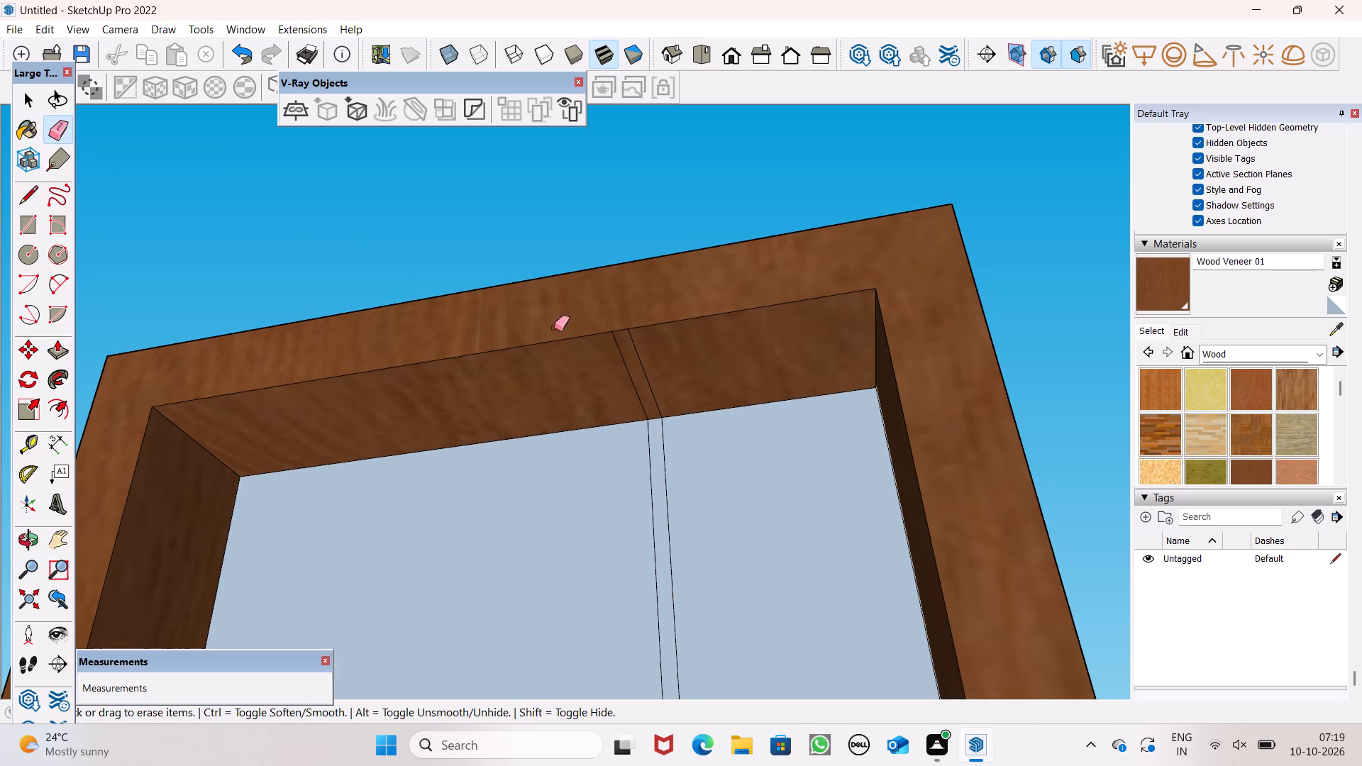
{"action": "left_click_drag", "start_coordinate": [638, 373], "coordinate": [627, 378]}
Paint the door's underside and its narrow front strip with Wood Veneer 01.
{"action": "scroll", "coordinate": [619, 316], "scroll_direction": "down", "scroll_amount": 18}
{"action": "middle_click_drag", "start_coordinate": [625, 427], "coordinate": [681, 443]}
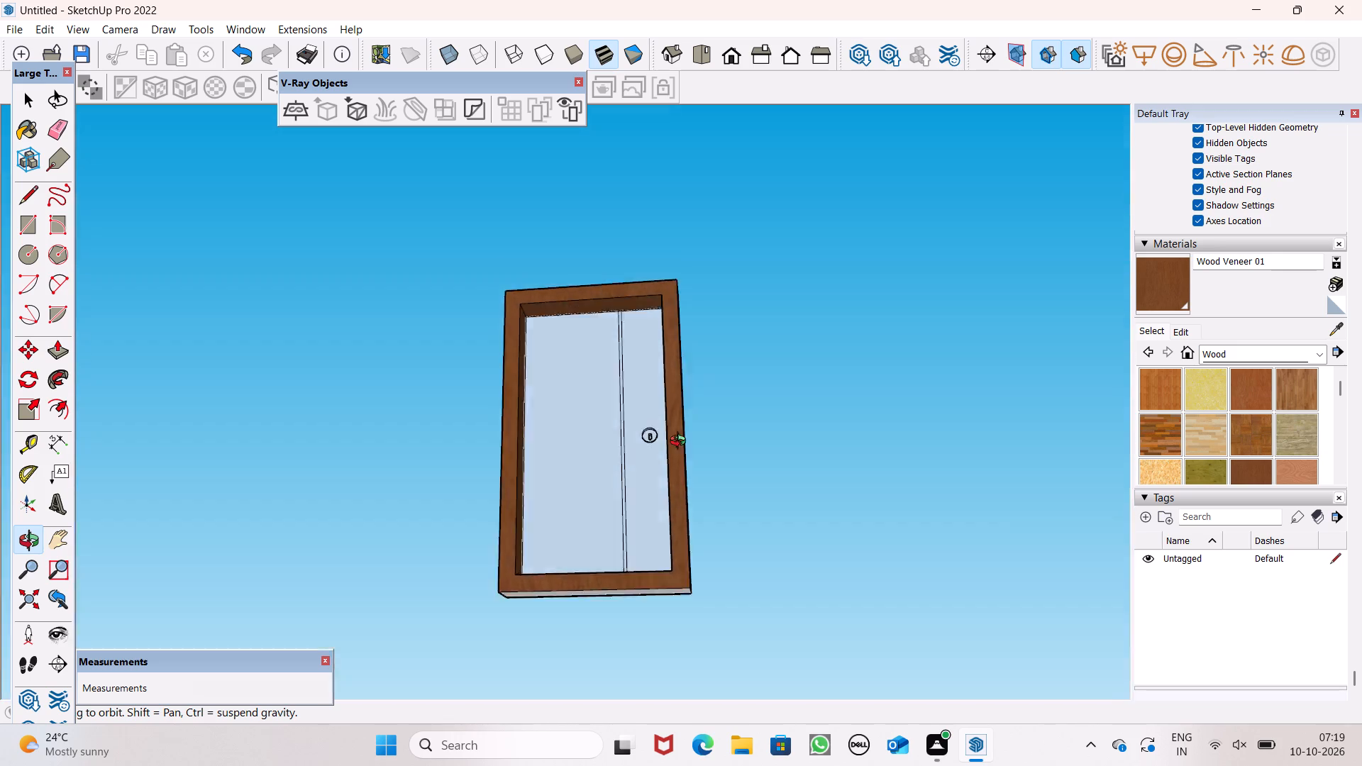
{"action": "middle_click_drag", "start_coordinate": [681, 443], "coordinate": [699, 234]}
{"action": "scroll", "coordinate": [699, 234], "scroll_direction": "up", "scroll_amount": 1}
{"action": "left_click", "coordinate": [1154, 297]}
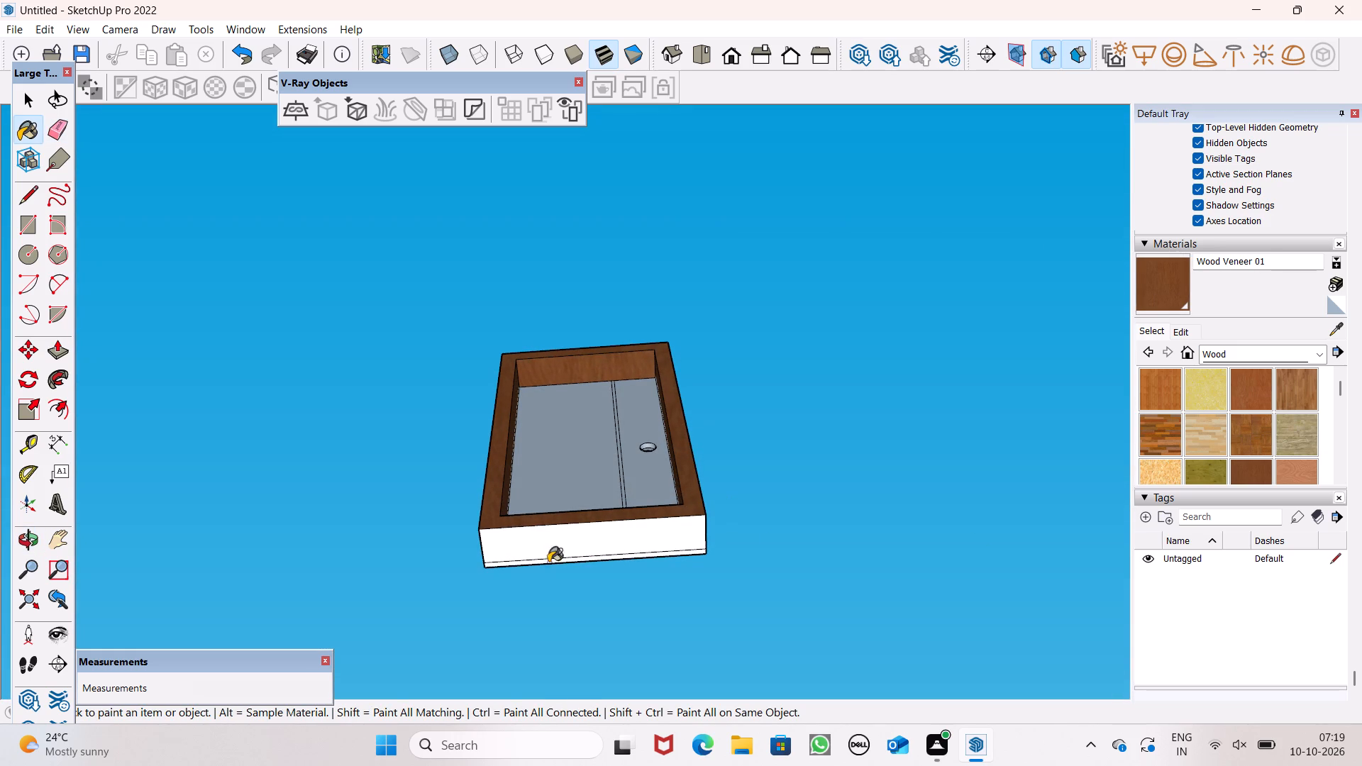
{"action": "scroll", "coordinate": [477, 582], "scroll_direction": "up", "scroll_amount": 7}
{"action": "left_click", "coordinate": [541, 555]}
{"action": "scroll", "coordinate": [541, 555], "scroll_direction": "up", "scroll_amount": 7}
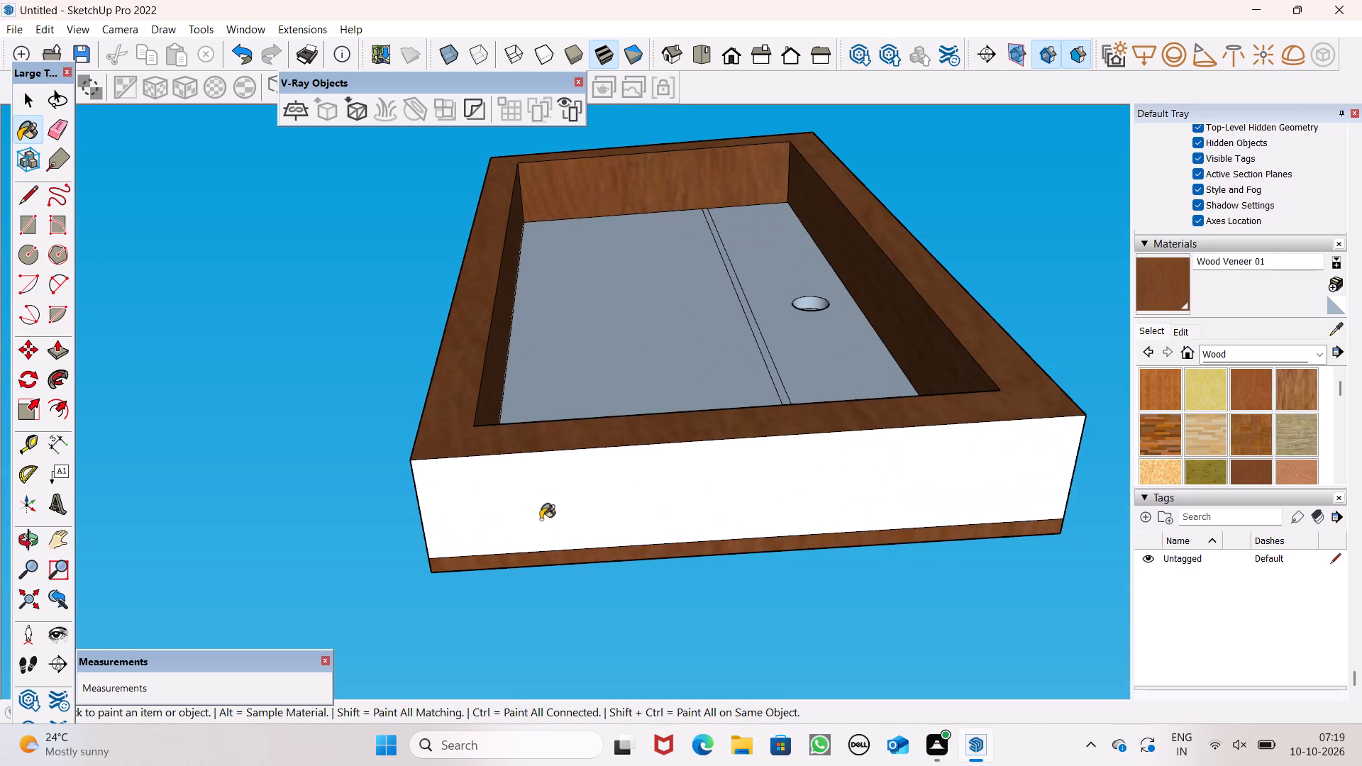
{"action": "left_click", "coordinate": [543, 514]}
Inspect the painted door's front, sides and handle for faces that still need a material.
{"action": "scroll", "coordinate": [499, 514], "scroll_direction": "down", "scroll_amount": 7}
{"action": "middle_click_drag", "start_coordinate": [601, 543], "coordinate": [526, 558]}
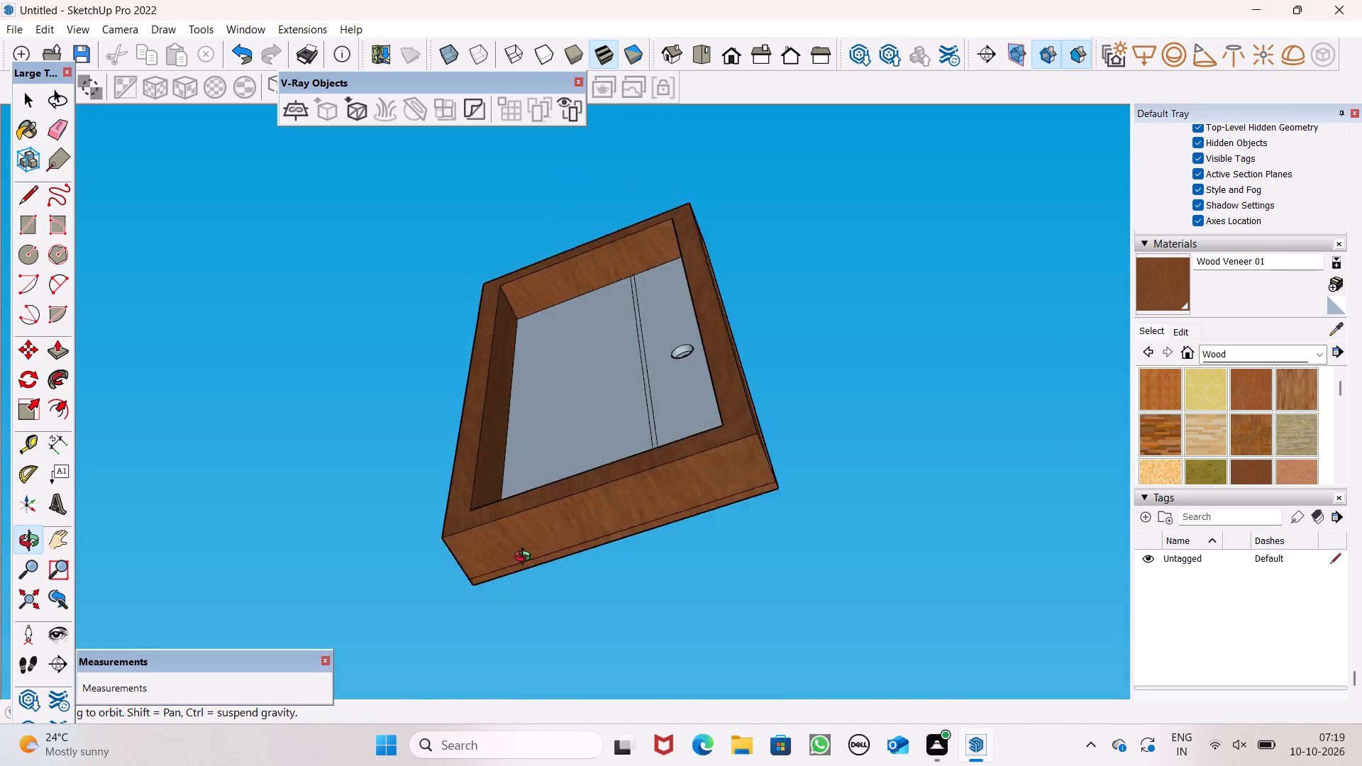
{"action": "middle_click_drag", "start_coordinate": [526, 558], "coordinate": [722, 587]}
{"action": "middle_click_drag", "start_coordinate": [523, 551], "coordinate": [880, 710]}
{"action": "scroll", "coordinate": [880, 714], "scroll_direction": "up", "scroll_amount": 1}
{"action": "middle_click_drag", "start_coordinate": [494, 483], "coordinate": [797, 660]}
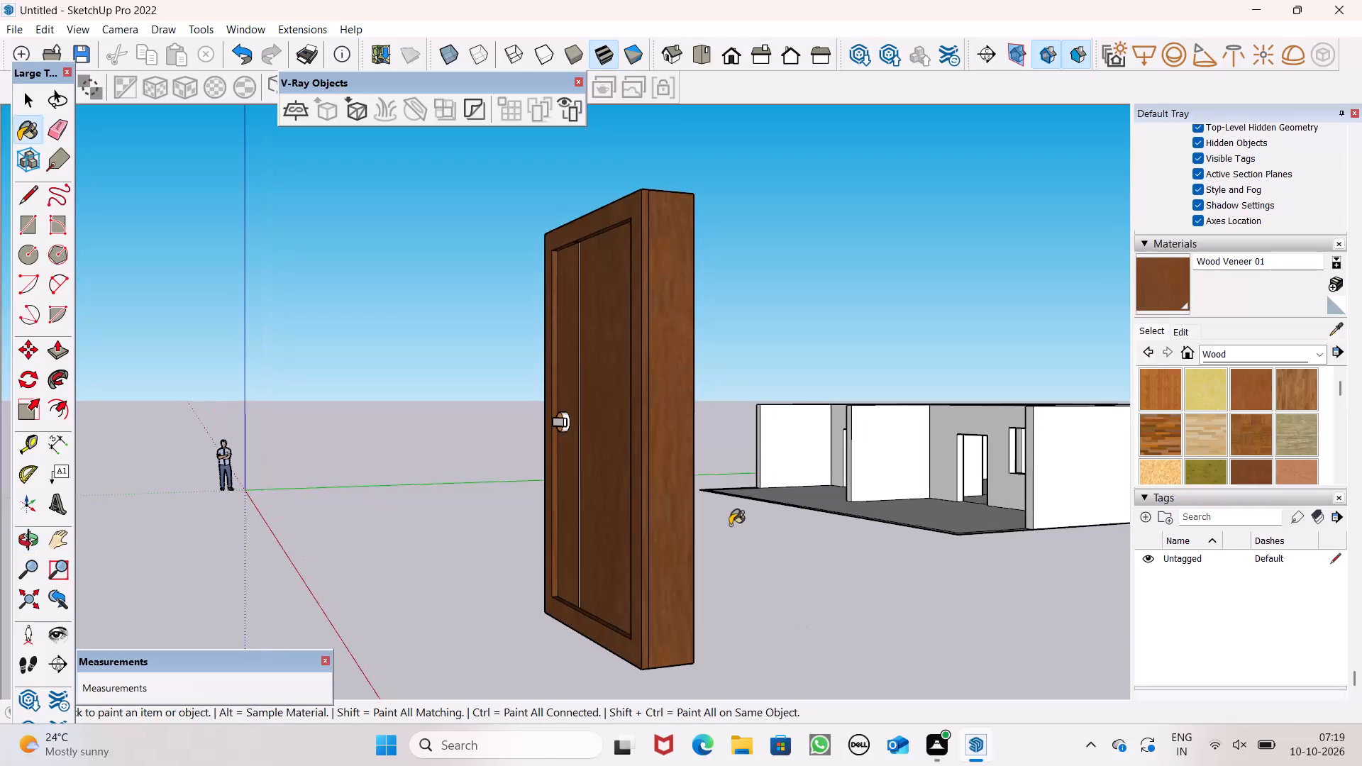
{"action": "middle_click_drag", "start_coordinate": [734, 520], "coordinate": [1001, 671]}
{"action": "scroll", "coordinate": [599, 462], "scroll_direction": "up", "scroll_amount": 2}
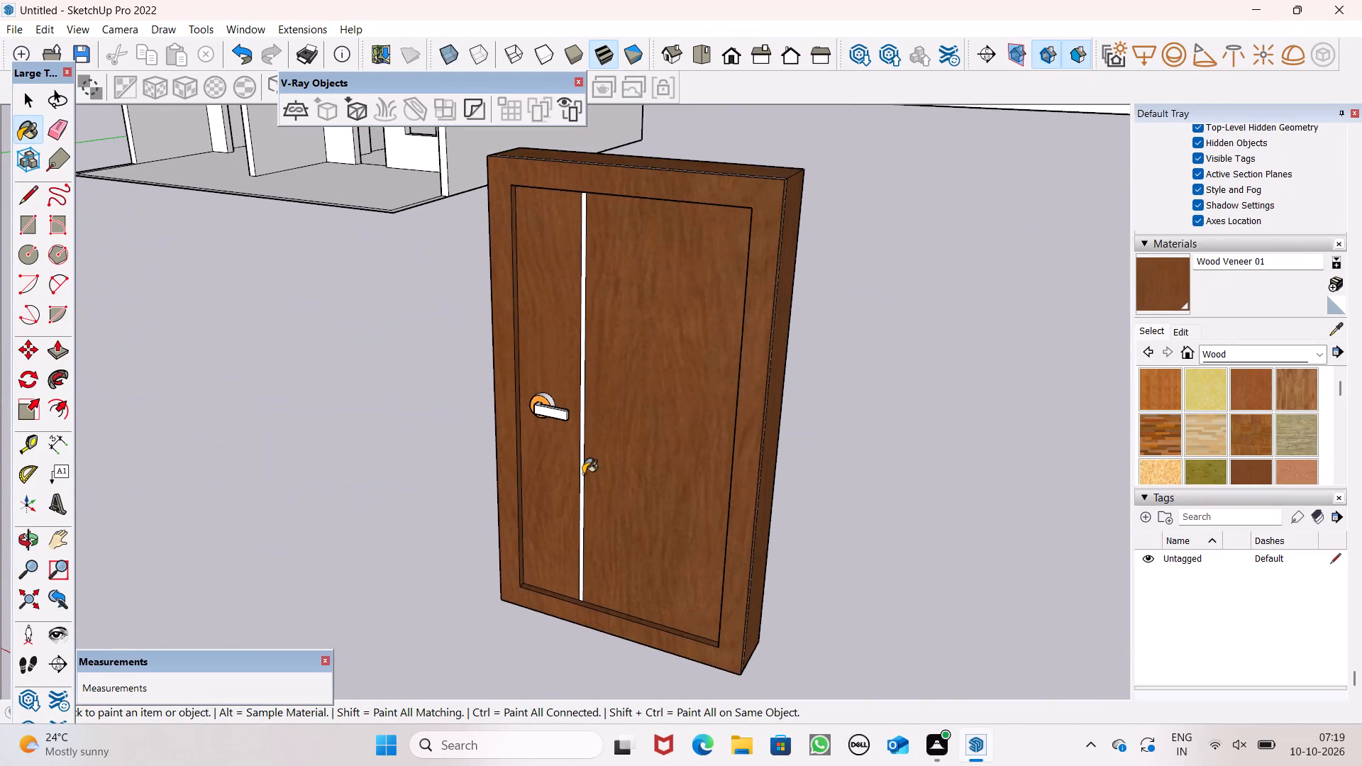
{"action": "middle_click_drag", "start_coordinate": [643, 558], "coordinate": [836, 639]}
{"action": "scroll", "coordinate": [0, 475], "scroll_direction": "up", "scroll_amount": 1}
{"action": "scroll", "coordinate": [570, 245], "scroll_direction": "down", "scroll_amount": 2}
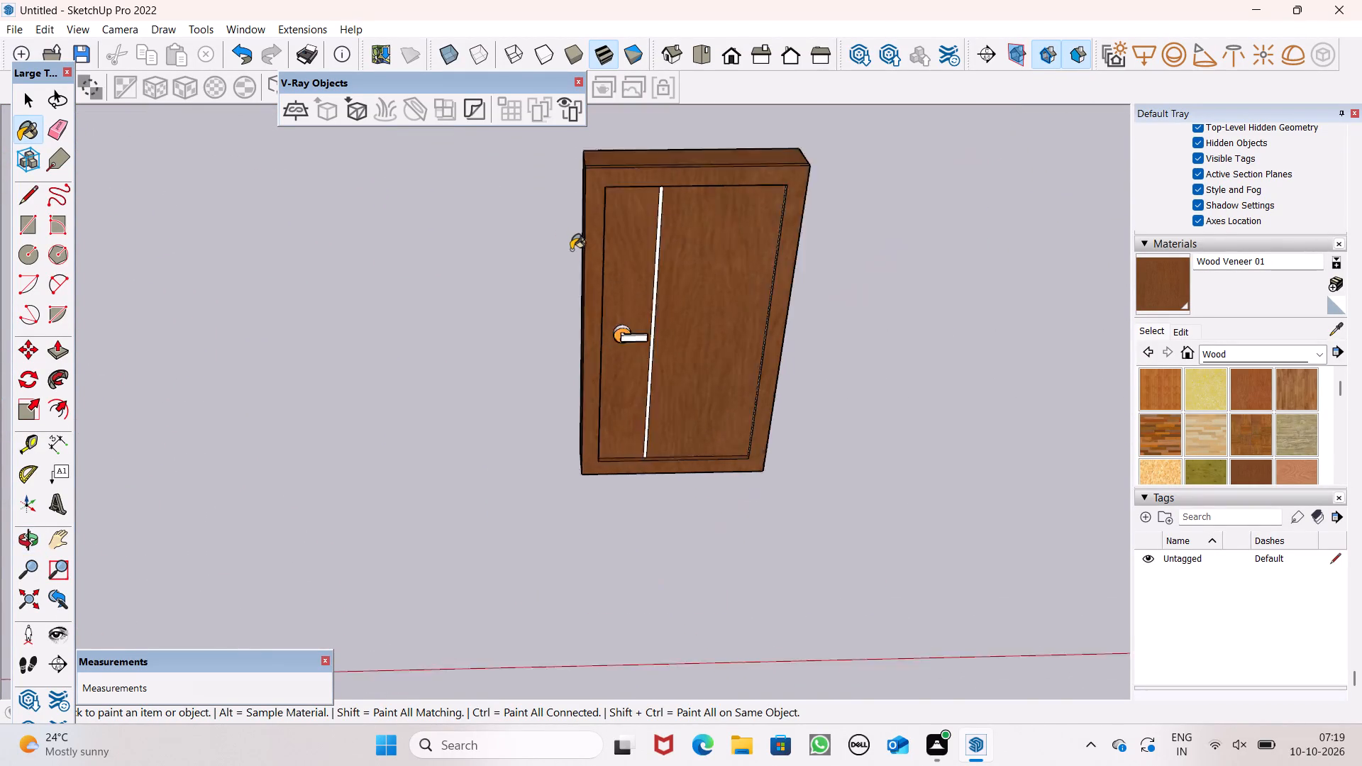
{"action": "scroll", "coordinate": [571, 250], "scroll_direction": "down", "scroll_amount": 2}
{"action": "scroll", "coordinate": [799, 301], "scroll_direction": "up", "scroll_amount": 4}
{"action": "scroll", "coordinate": [771, 308], "scroll_direction": "down", "scroll_amount": 2}
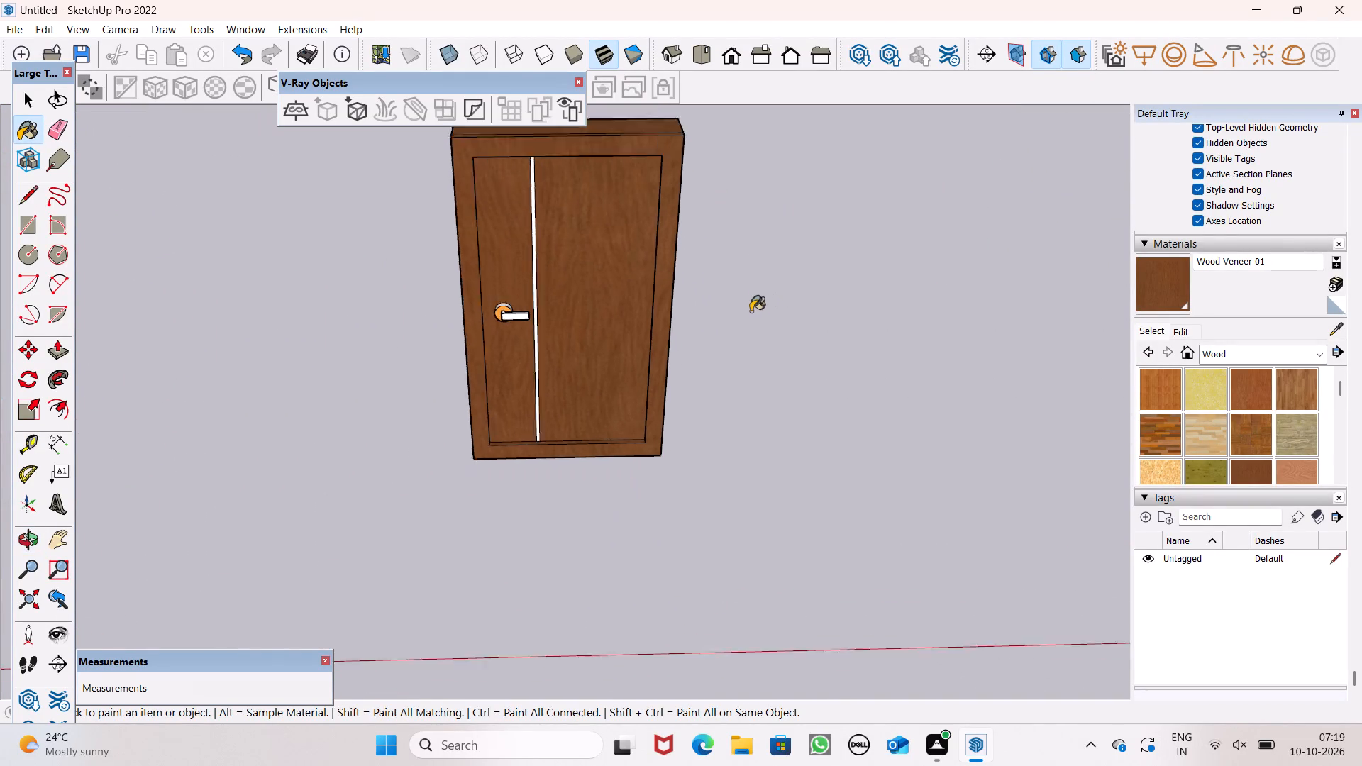
{"action": "scroll", "coordinate": [751, 311], "scroll_direction": "down", "scroll_amount": 2}
{"action": "middle_click_drag", "start_coordinate": [746, 314], "coordinate": [418, 323]}
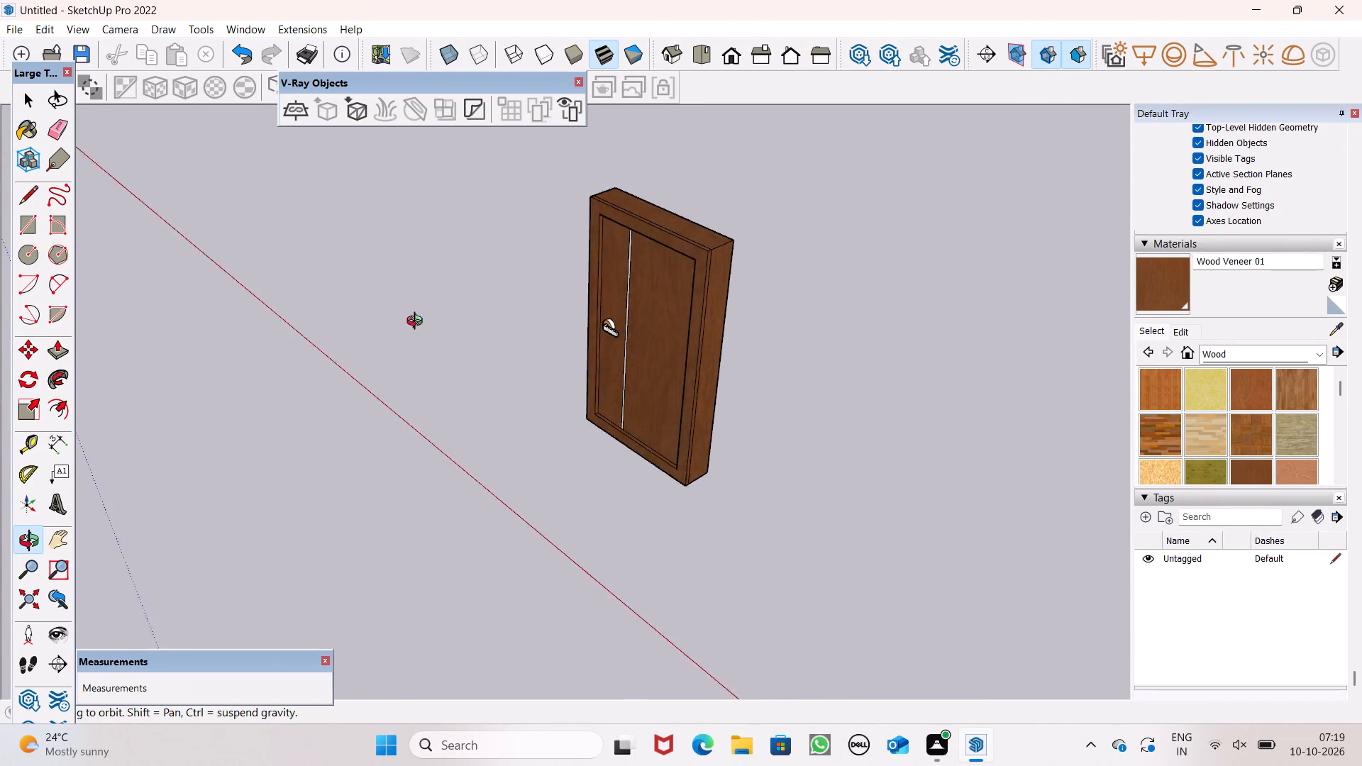
{"action": "middle_click_drag", "start_coordinate": [418, 323], "coordinate": [865, 335]}
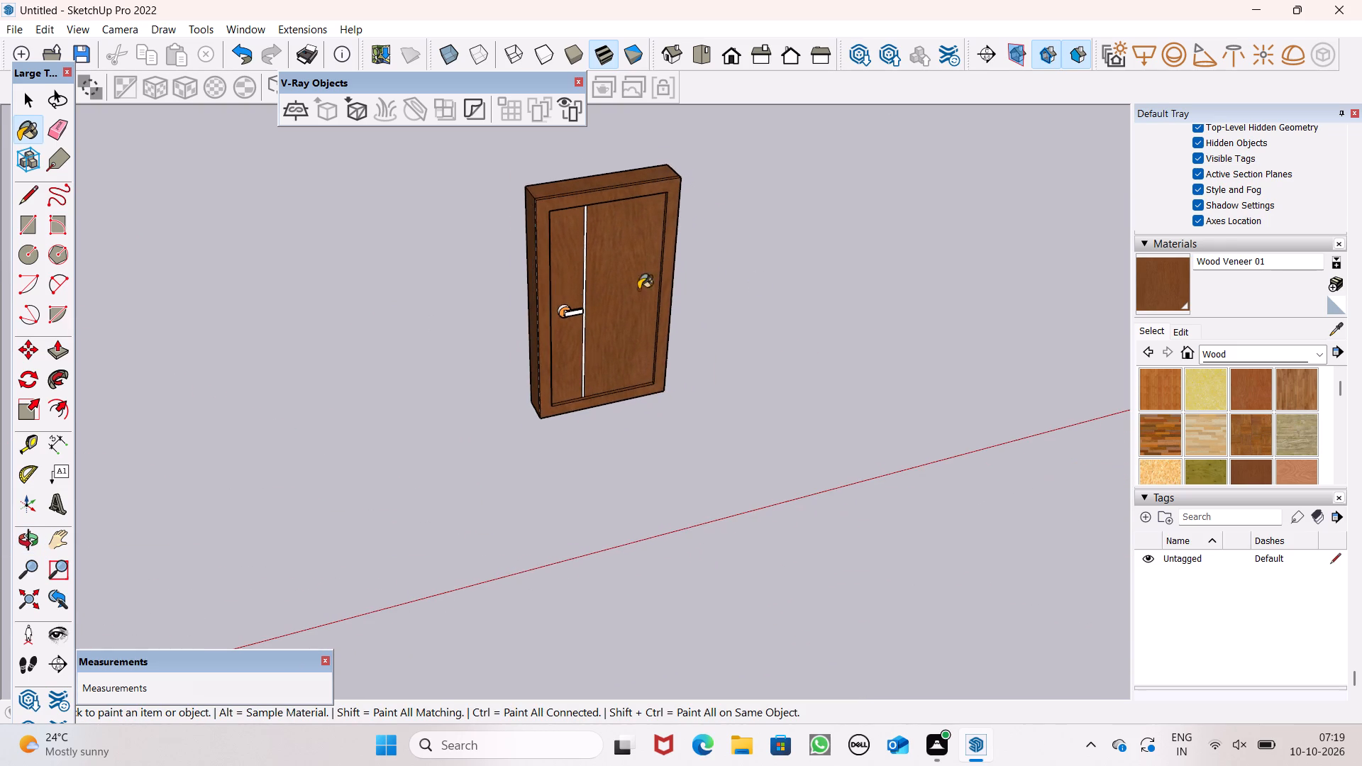
{"action": "scroll", "coordinate": [638, 289], "scroll_direction": "up", "scroll_amount": 8}
{"action": "scroll", "coordinate": [626, 380], "scroll_direction": "up", "scroll_amount": 5}
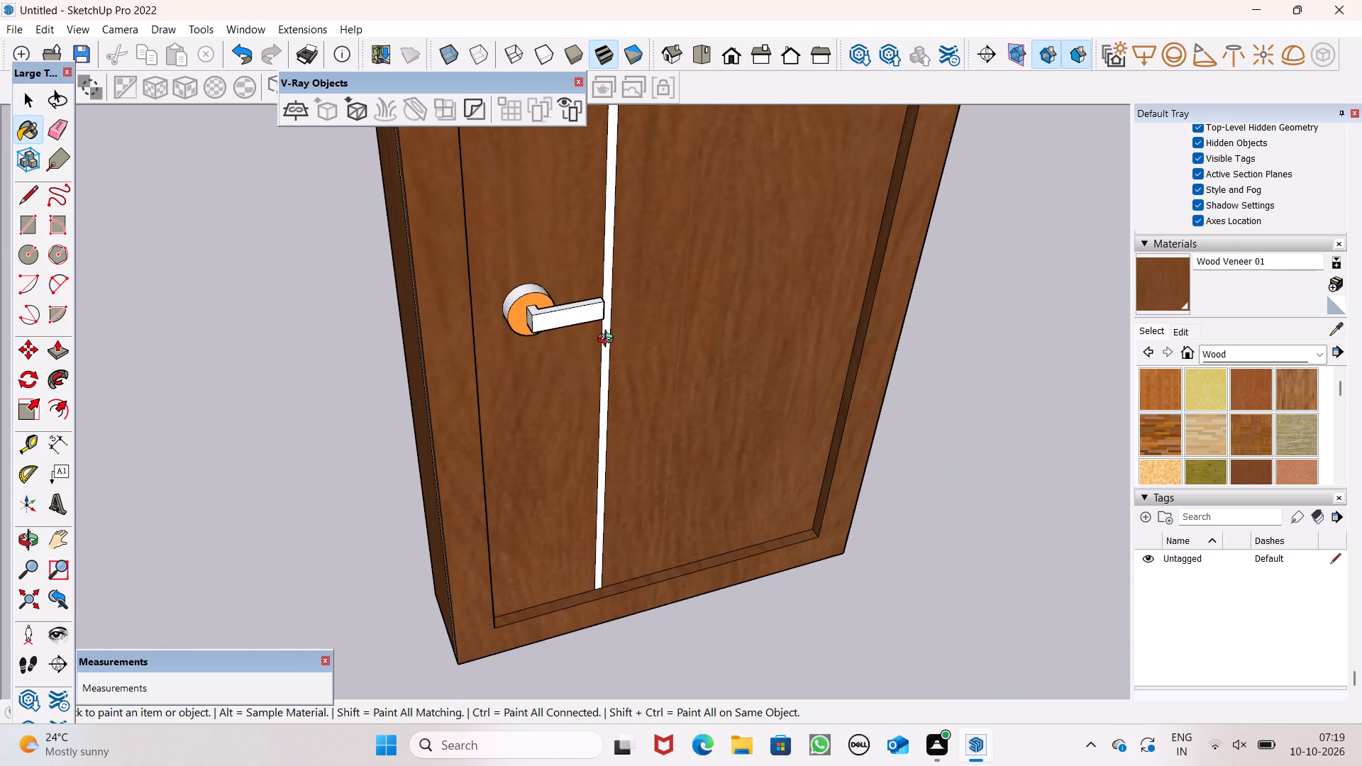
{"action": "middle_click", "coordinate": [609, 340]}
{"action": "scroll", "coordinate": [614, 333], "scroll_direction": "down", "scroll_amount": 4}
{"action": "scroll", "coordinate": [691, 331], "scroll_direction": "down", "scroll_amount": 1}
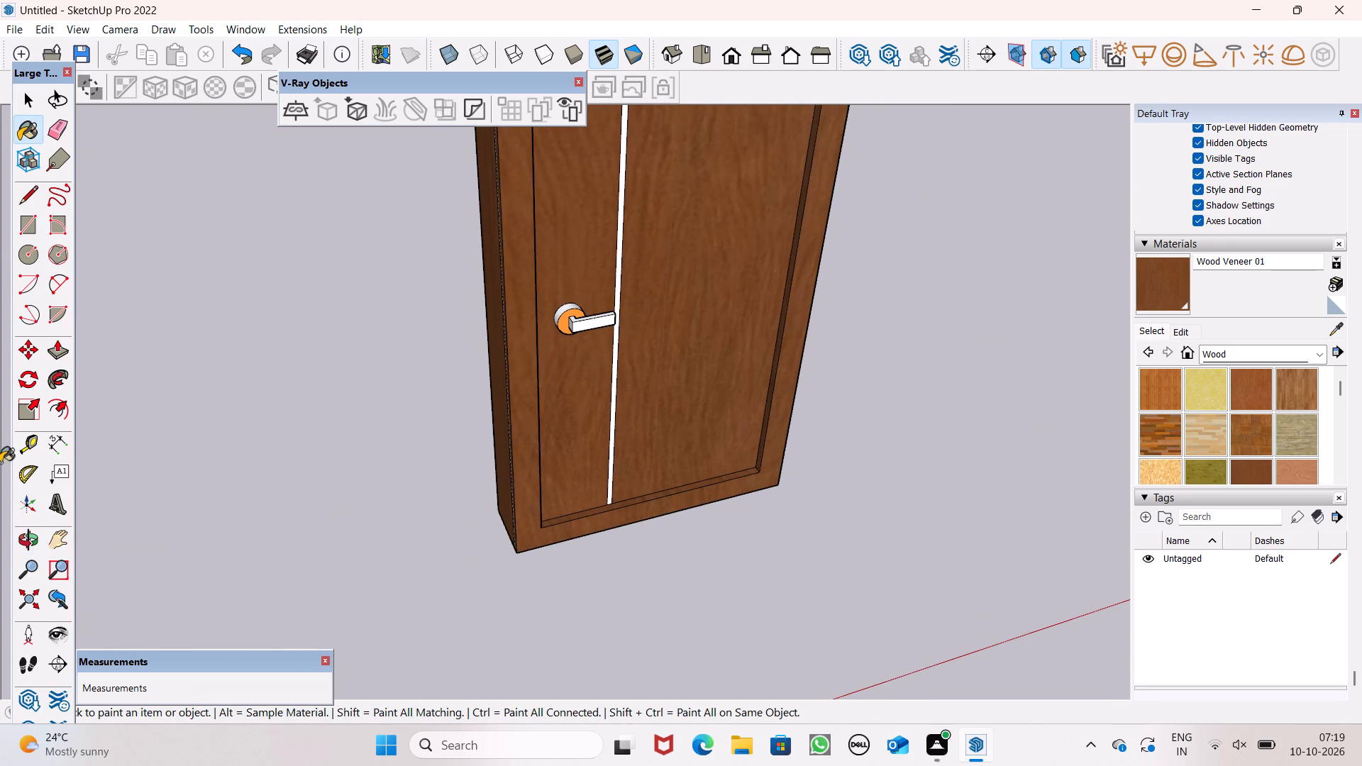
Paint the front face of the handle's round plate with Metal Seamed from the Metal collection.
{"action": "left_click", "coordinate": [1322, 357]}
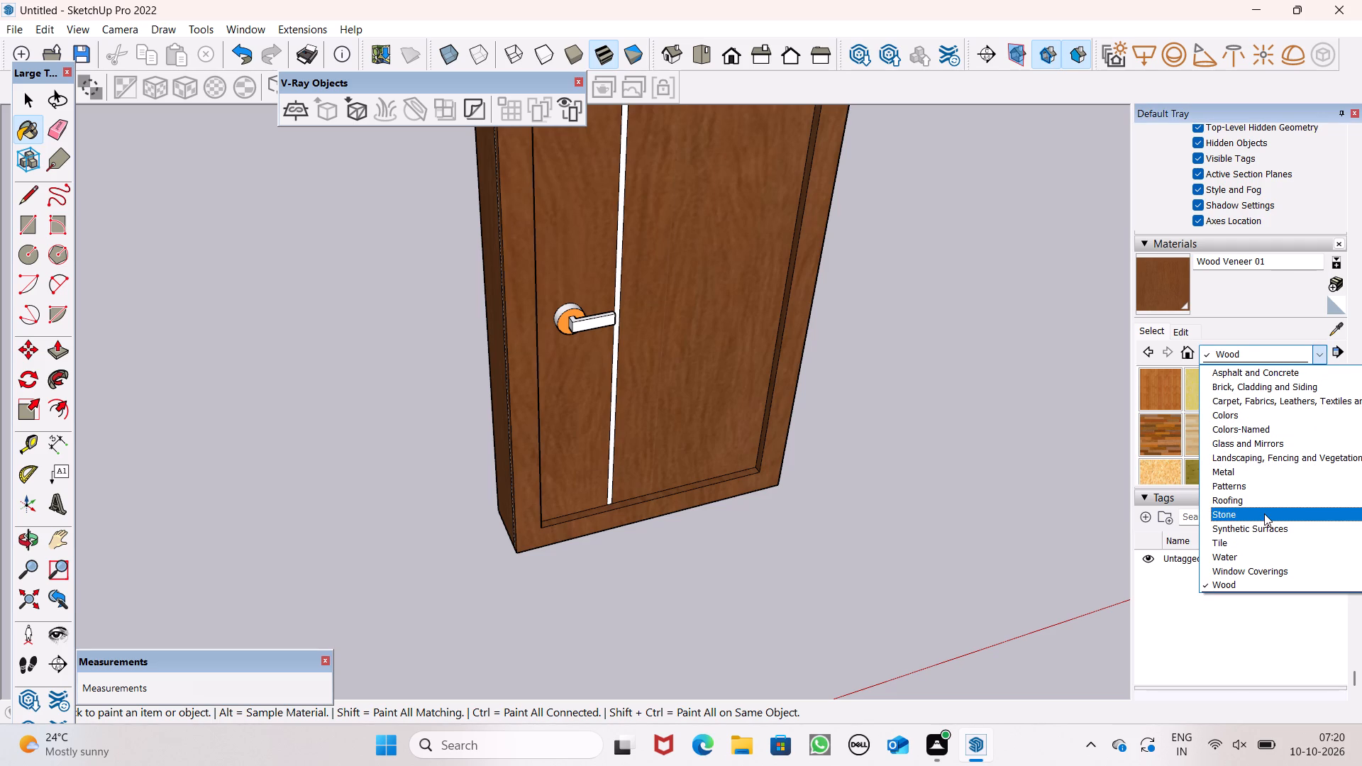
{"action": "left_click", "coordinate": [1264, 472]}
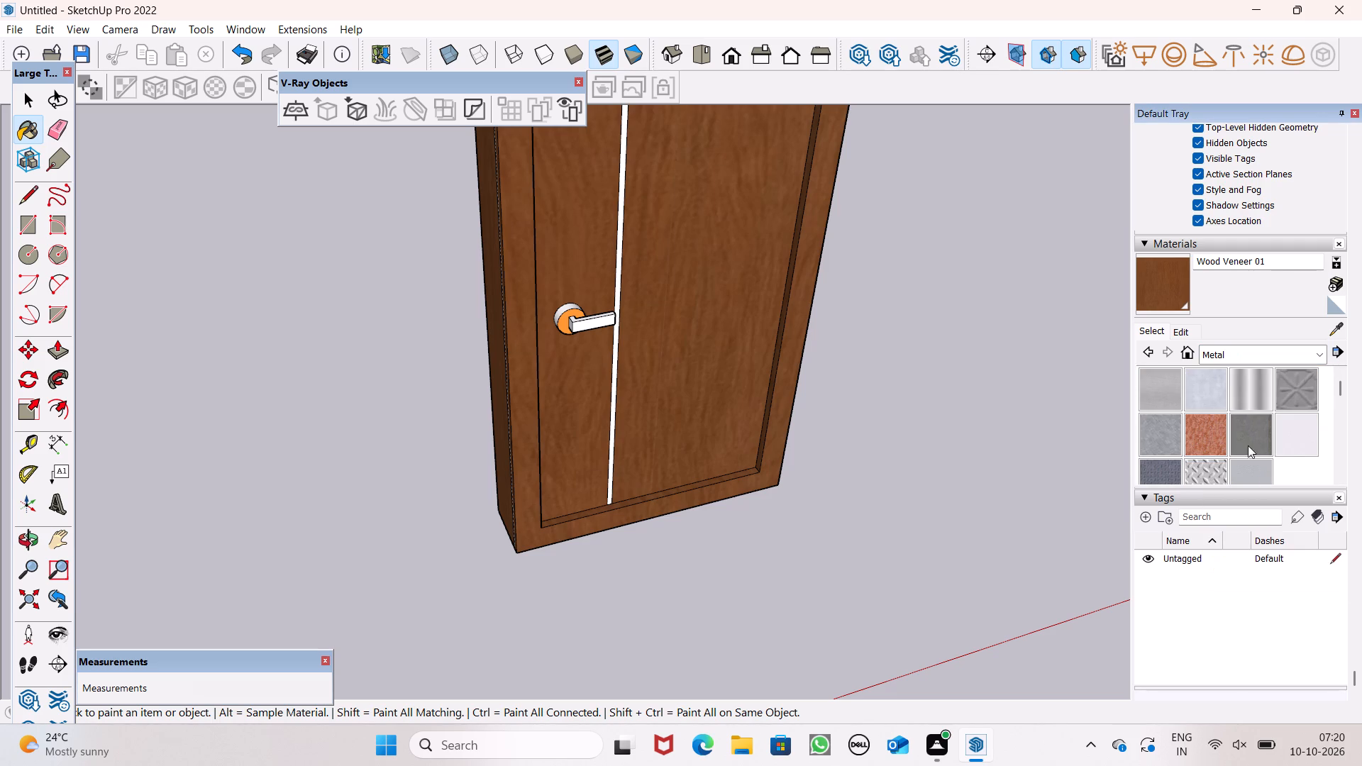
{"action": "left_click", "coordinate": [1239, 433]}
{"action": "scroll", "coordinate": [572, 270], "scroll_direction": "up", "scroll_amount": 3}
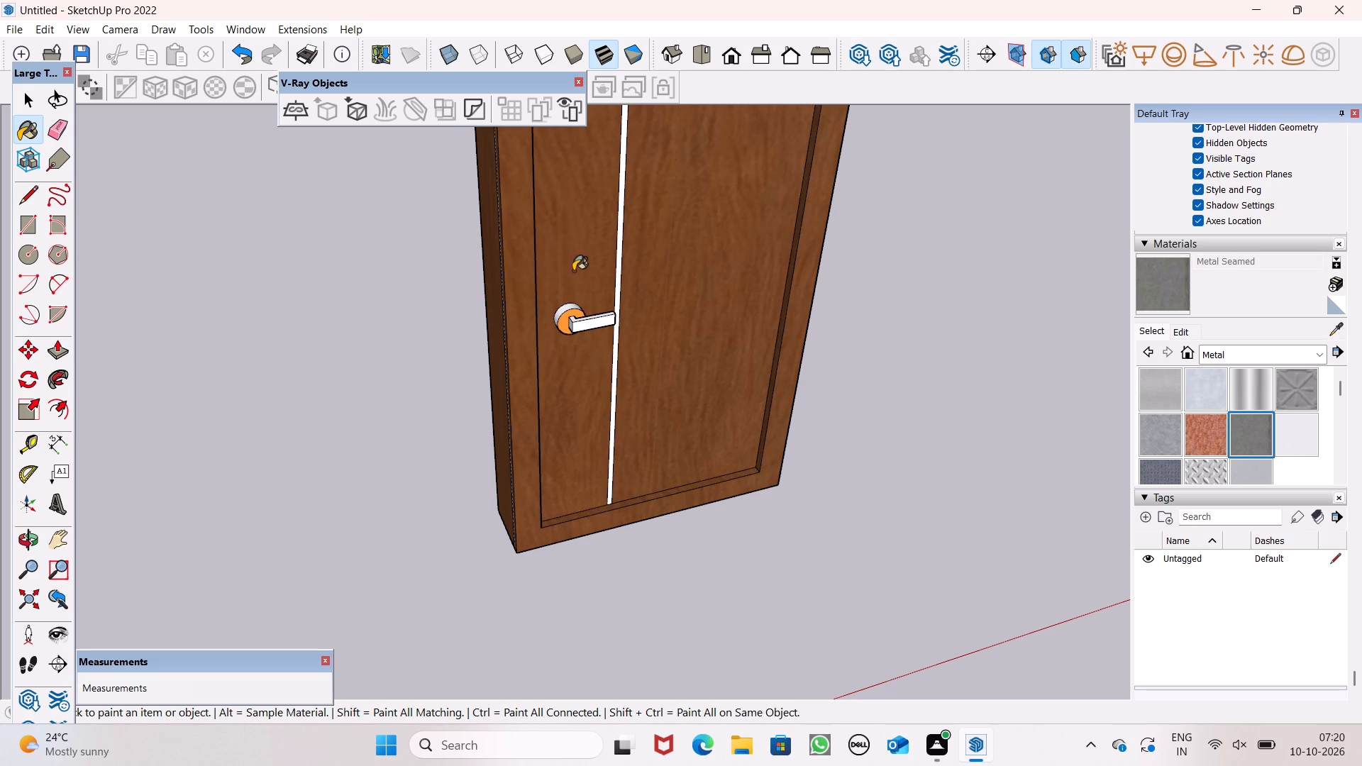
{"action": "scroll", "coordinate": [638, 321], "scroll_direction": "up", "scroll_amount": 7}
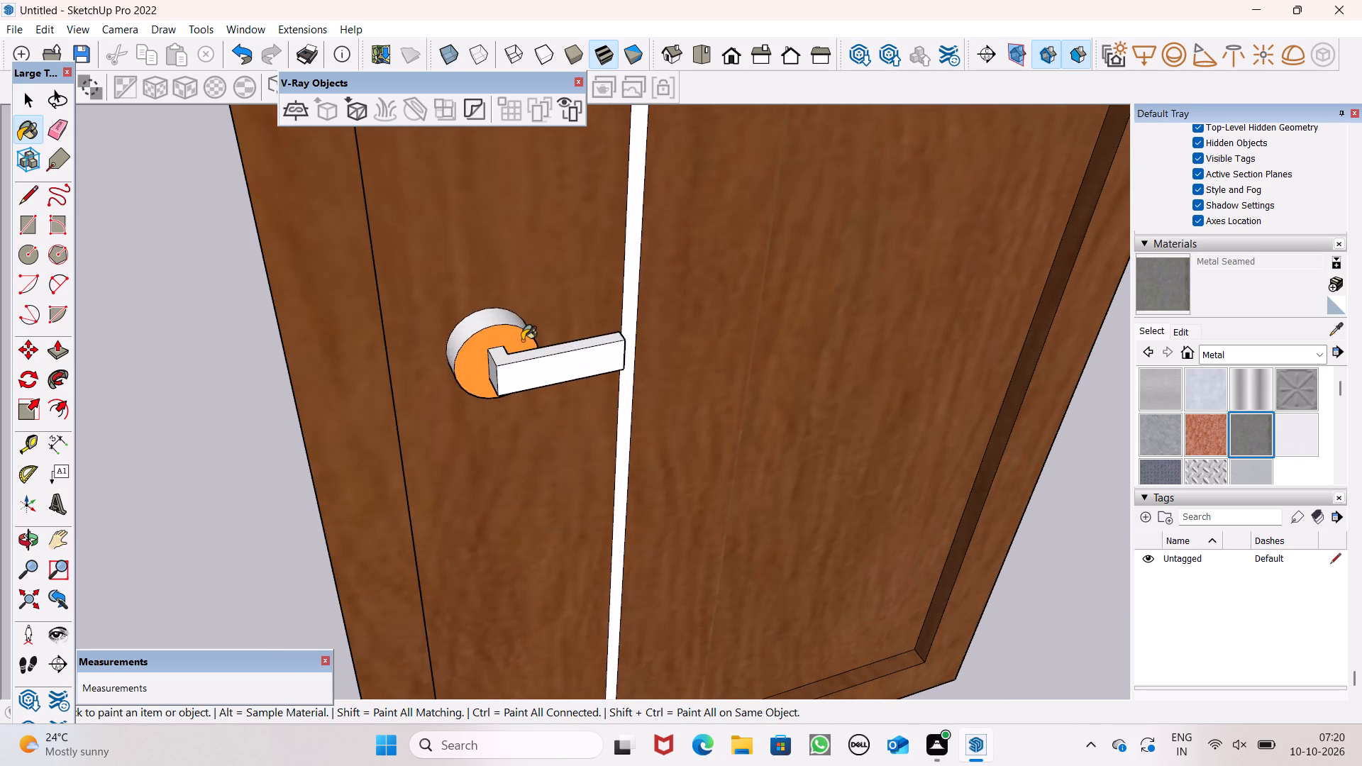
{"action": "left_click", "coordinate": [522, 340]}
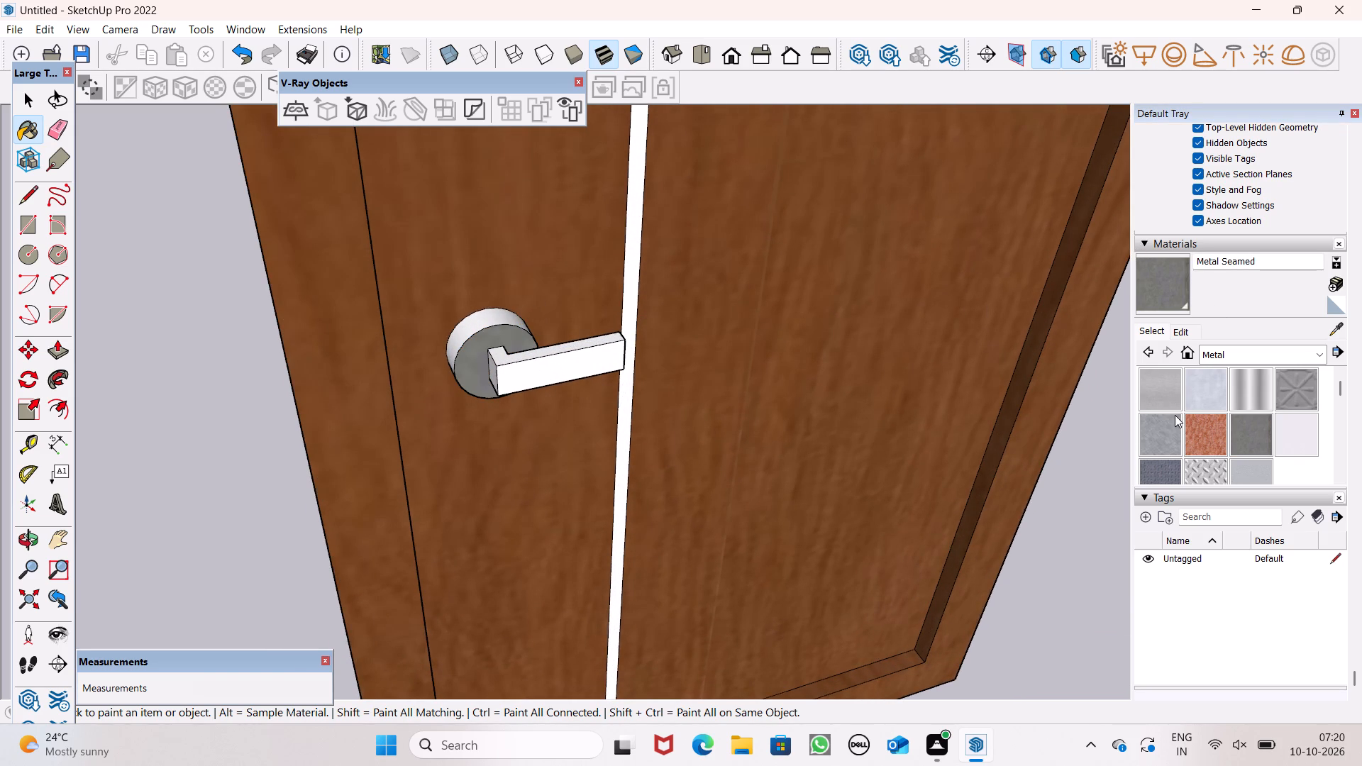
Paint the round plate's rim and front face and the lever's top, front and near end faces with Aluminum.
{"action": "left_click", "coordinate": [1142, 393]}
{"action": "scroll", "coordinate": [470, 317], "scroll_direction": "up", "scroll_amount": 1}
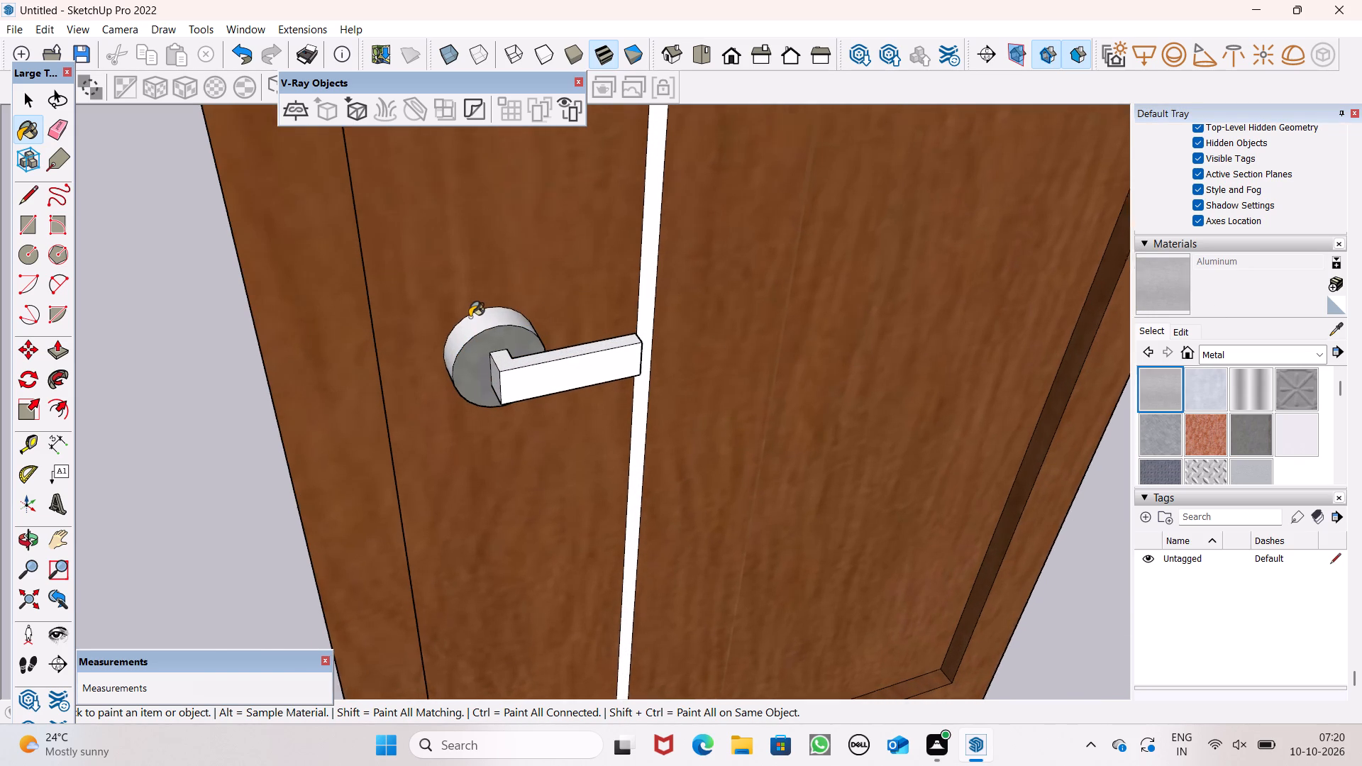
{"action": "scroll", "coordinate": [470, 317], "scroll_direction": "up", "scroll_amount": 5}
{"action": "left_click", "coordinate": [493, 321]}
{"action": "left_click", "coordinate": [521, 349]}
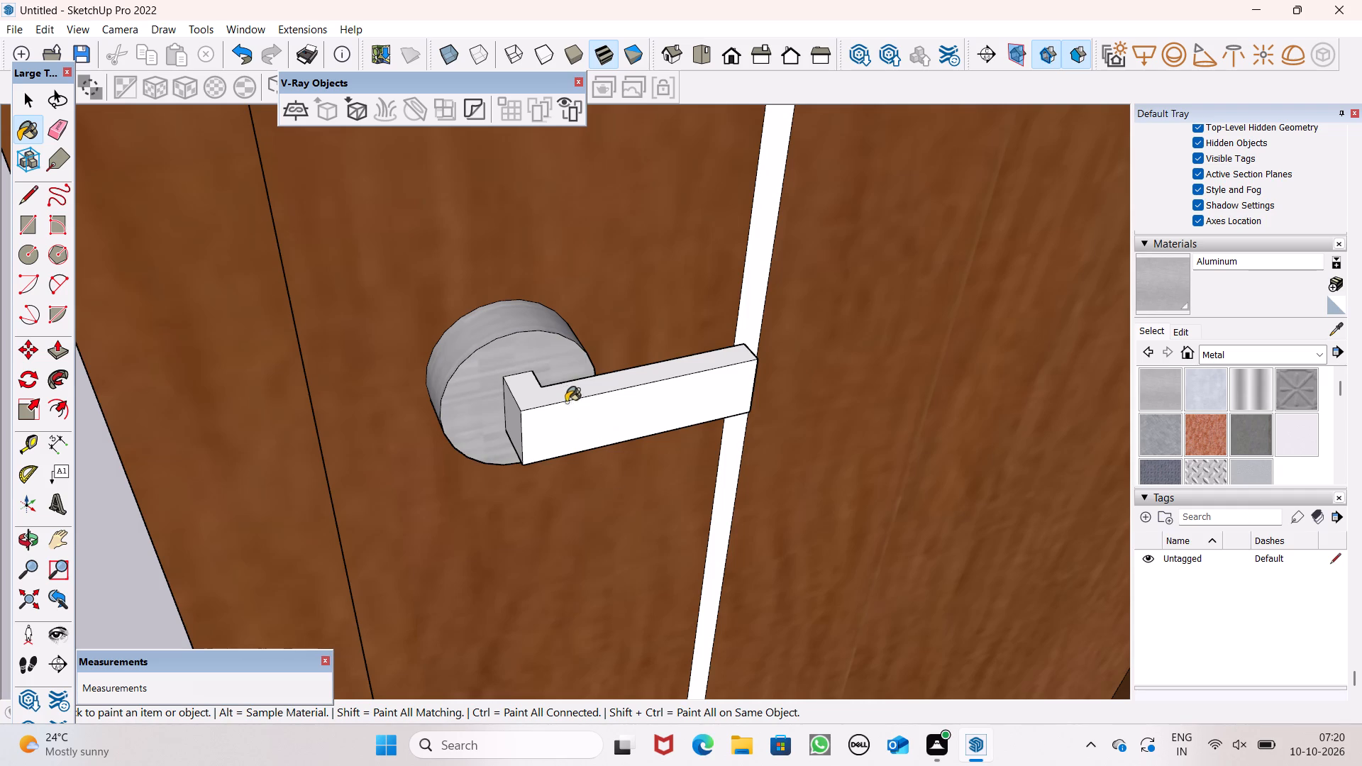
{"action": "left_click", "coordinate": [550, 399]}
{"action": "left_click", "coordinate": [545, 417]}
{"action": "left_click", "coordinate": [518, 418]}
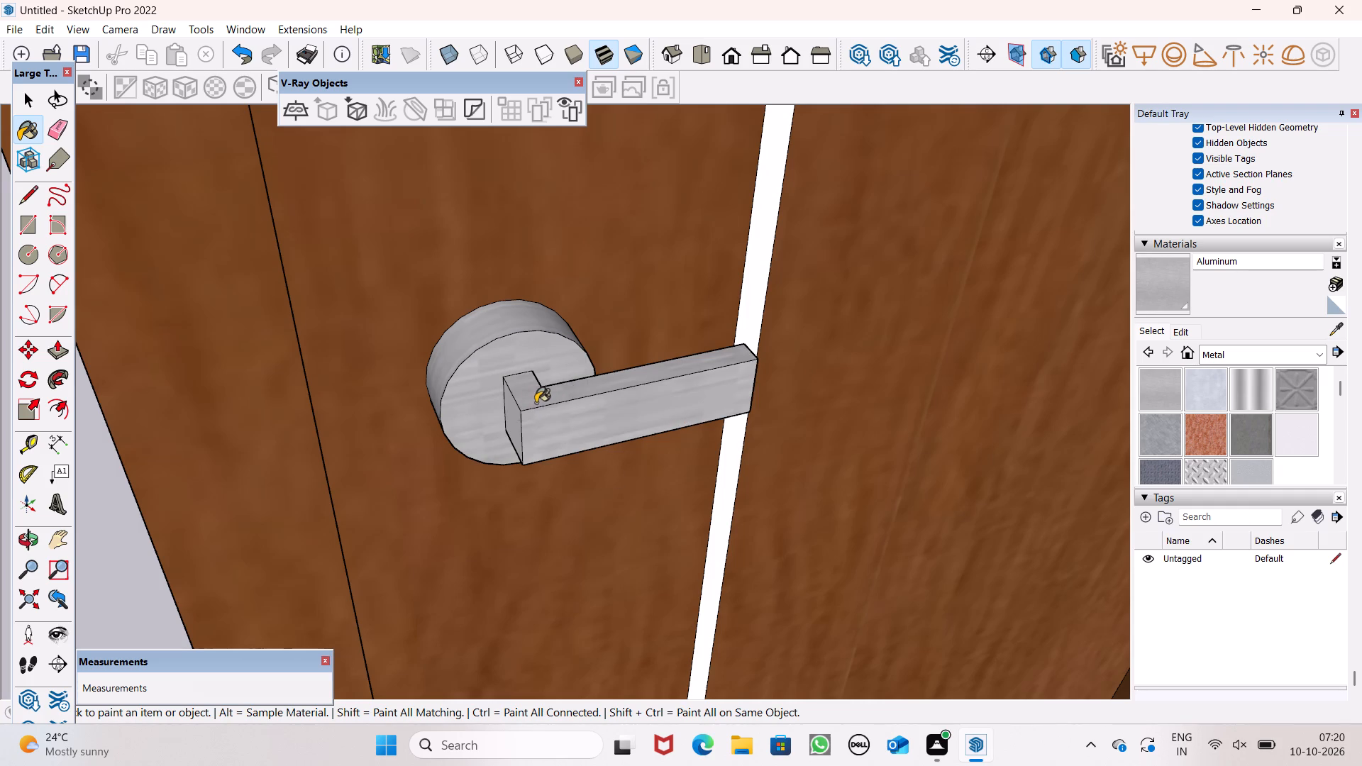
Paint the free end face and the underside of the door handle's lever with Aluminum.
{"action": "scroll", "coordinate": [538, 399], "scroll_direction": "down", "scroll_amount": 5}
{"action": "middle_click_drag", "start_coordinate": [642, 418], "coordinate": [0, 60]}
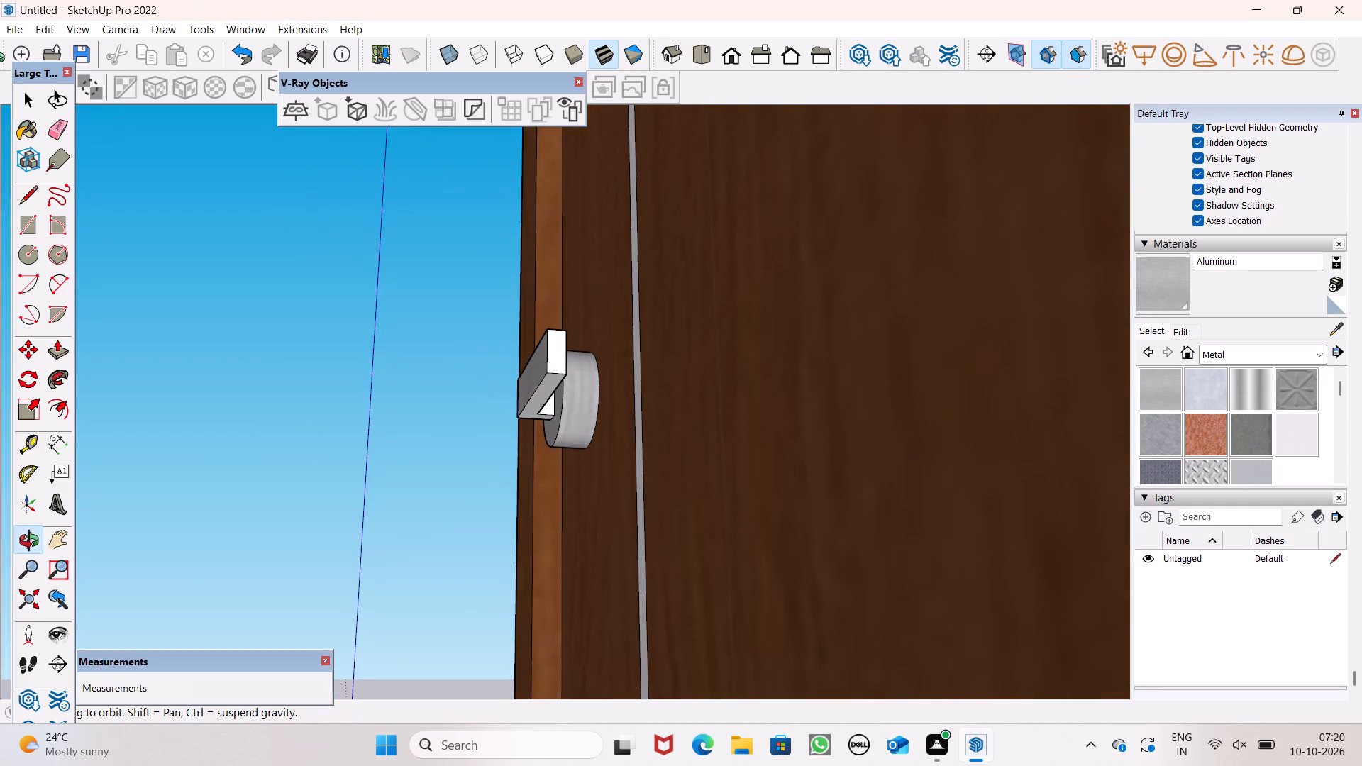
{"action": "middle_click_drag", "start_coordinate": [0, 60], "coordinate": [0, 60]}
{"action": "scroll", "coordinate": [485, 309], "scroll_direction": "up", "scroll_amount": 5}
{"action": "scroll", "coordinate": [502, 318], "scroll_direction": "down", "scroll_amount": 5}
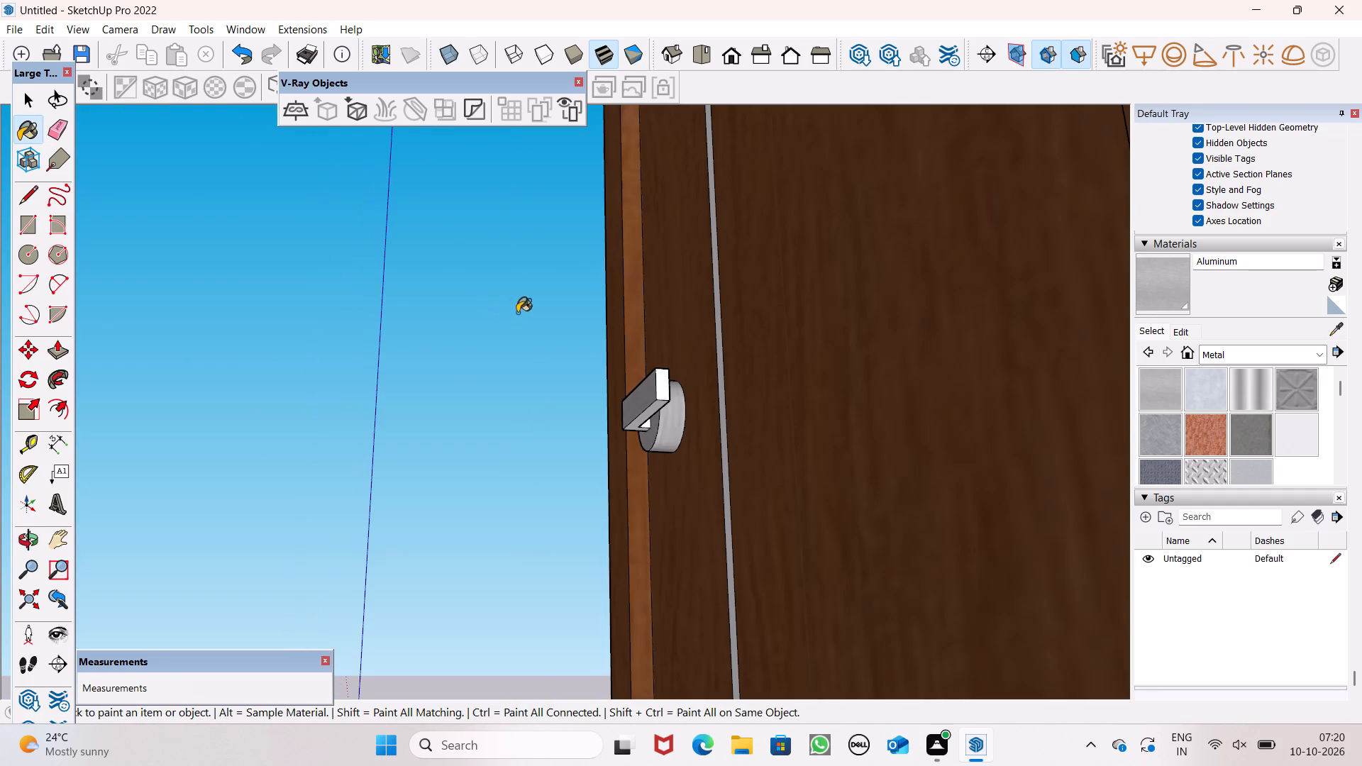
{"action": "scroll", "coordinate": [641, 394], "scroll_direction": "up", "scroll_amount": 8}
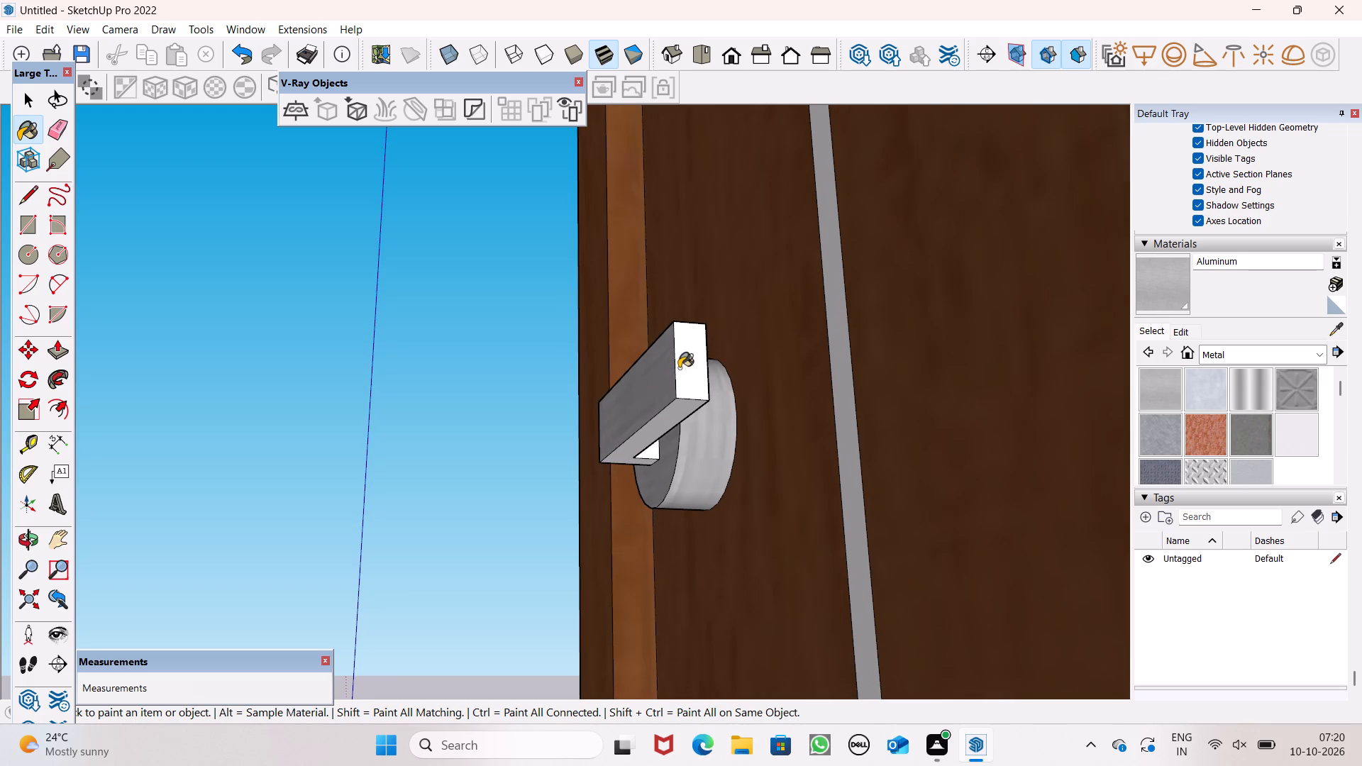
{"action": "left_click", "coordinate": [679, 368]}
{"action": "left_click", "coordinate": [675, 413]}
Paint the inner side of the handle's short neck and the lever's back face with Aluminum.
{"action": "middle_click_drag", "start_coordinate": [686, 413], "coordinate": [597, 465]}
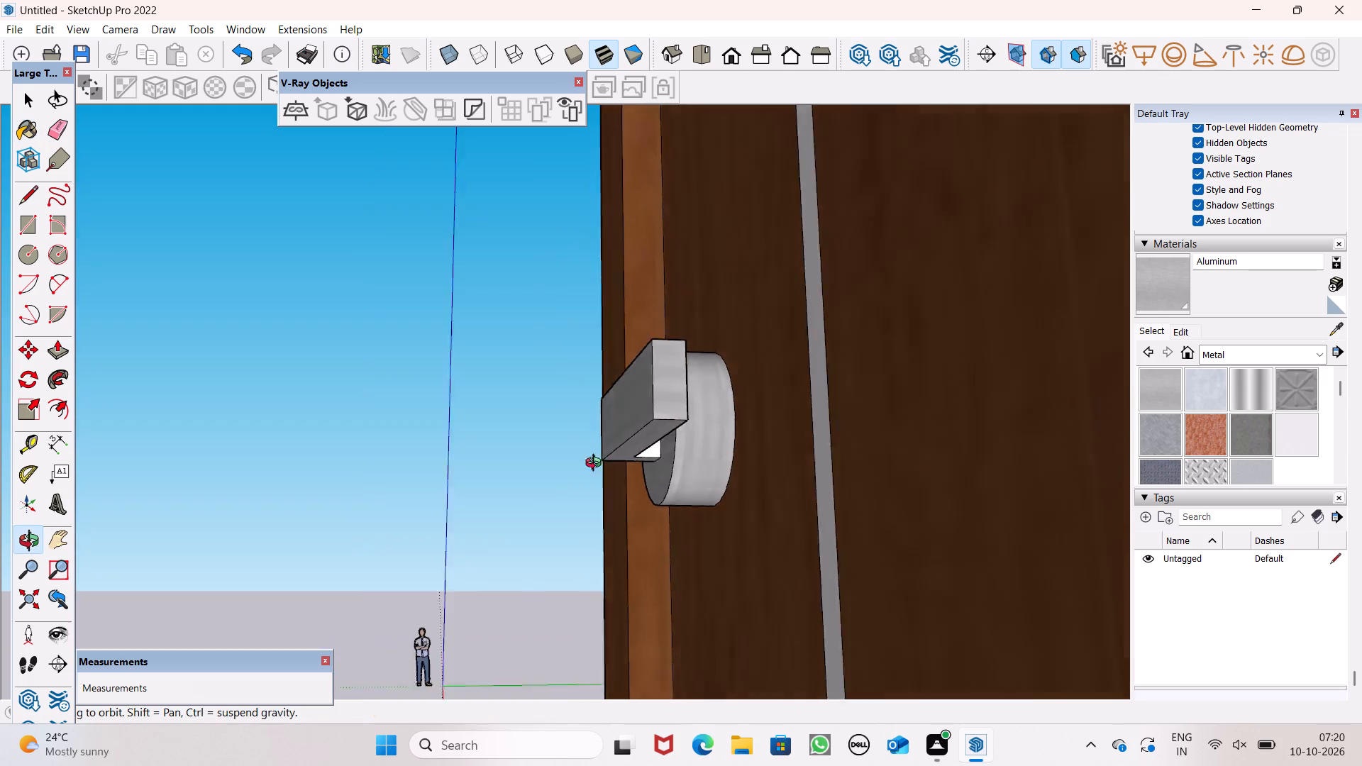
{"action": "middle_click_drag", "start_coordinate": [597, 465], "coordinate": [616, 569]}
{"action": "scroll", "coordinate": [677, 413], "scroll_direction": "up", "scroll_amount": 5}
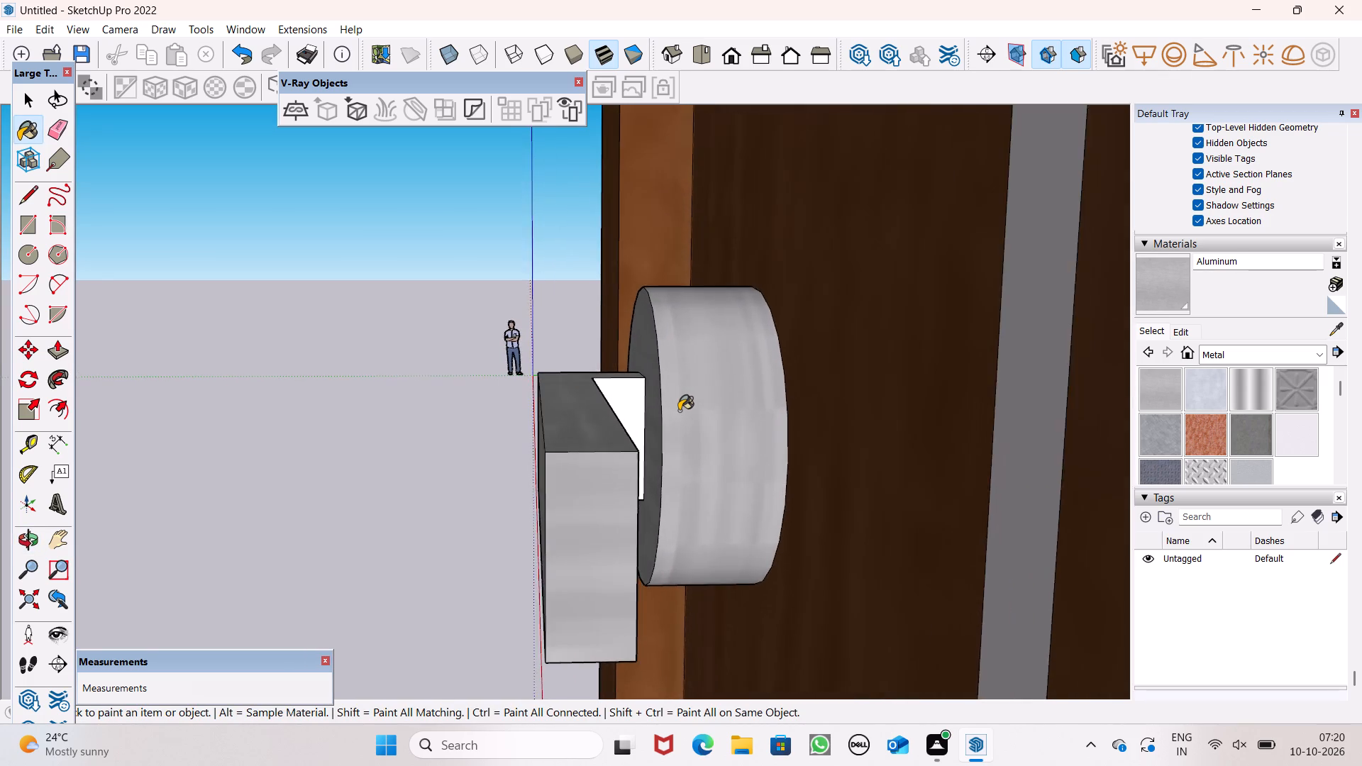
{"action": "scroll", "coordinate": [679, 411], "scroll_direction": "up", "scroll_amount": 3}
{"action": "middle_click_drag", "start_coordinate": [670, 443], "coordinate": [611, 509]}
{"action": "scroll", "coordinate": [589, 492], "scroll_direction": "up", "scroll_amount": 7}
{"action": "left_click", "coordinate": [613, 428]}
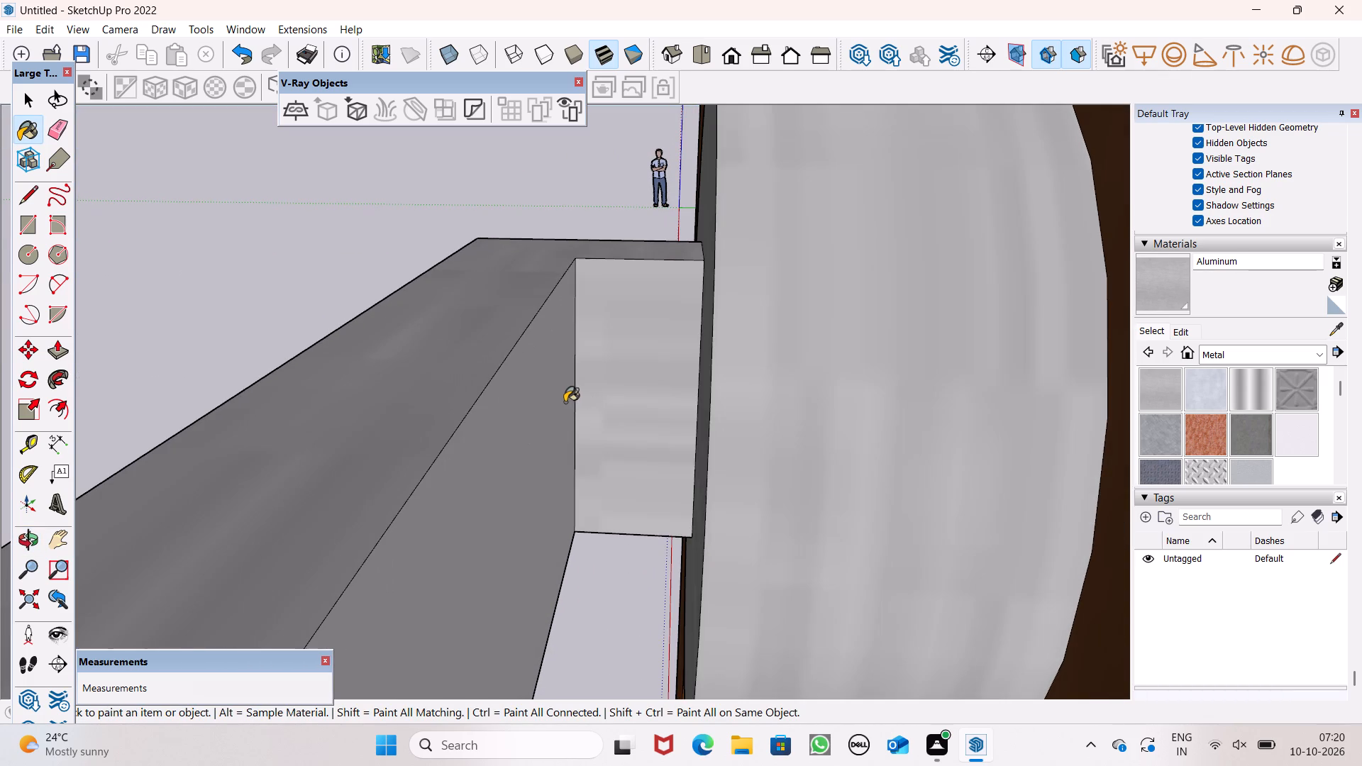
{"action": "left_click", "coordinate": [563, 402]}
{"action": "scroll", "coordinate": [585, 387], "scroll_direction": "down", "scroll_amount": 8}
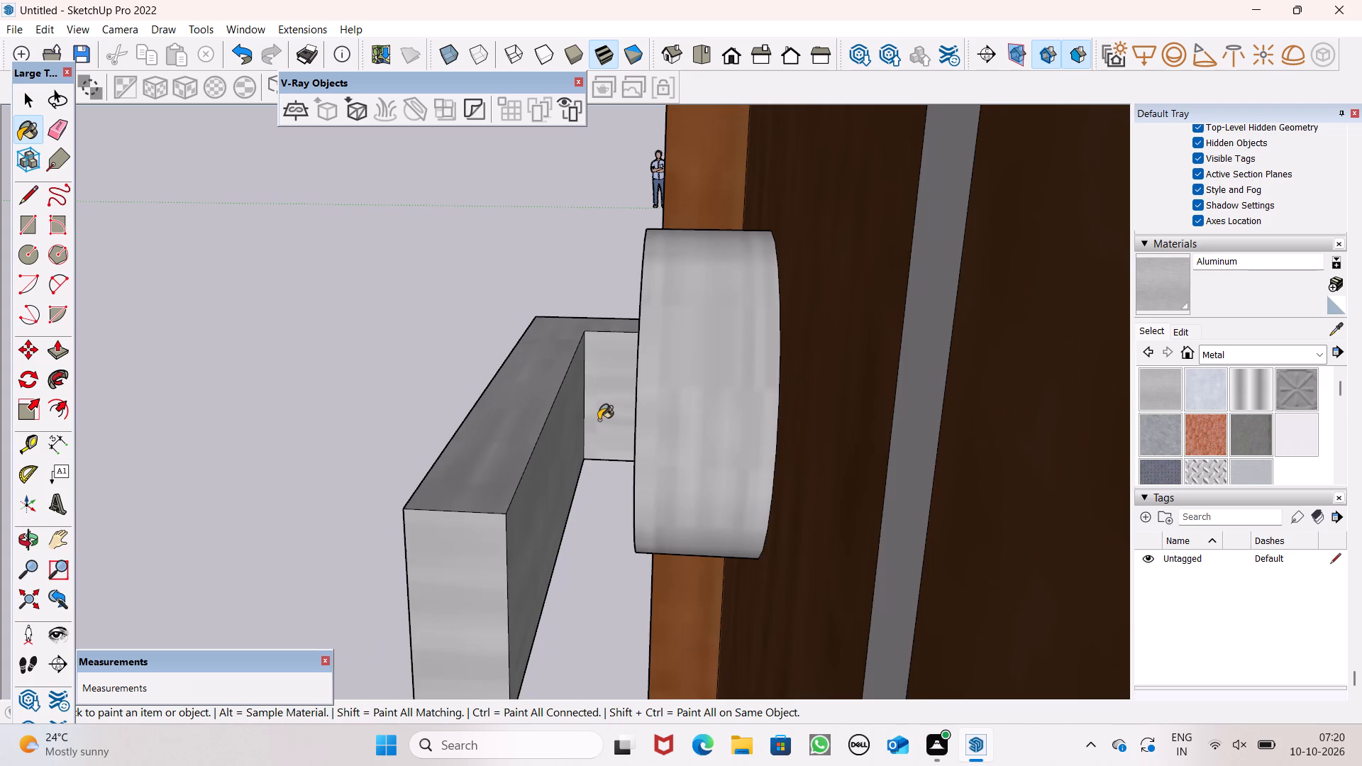
{"action": "scroll", "coordinate": [599, 420], "scroll_direction": "down", "scroll_amount": 7}
Select the whole door with its frame and handle and make it a group.
{"action": "middle_click_drag", "start_coordinate": [533, 544], "coordinate": [790, 443]}
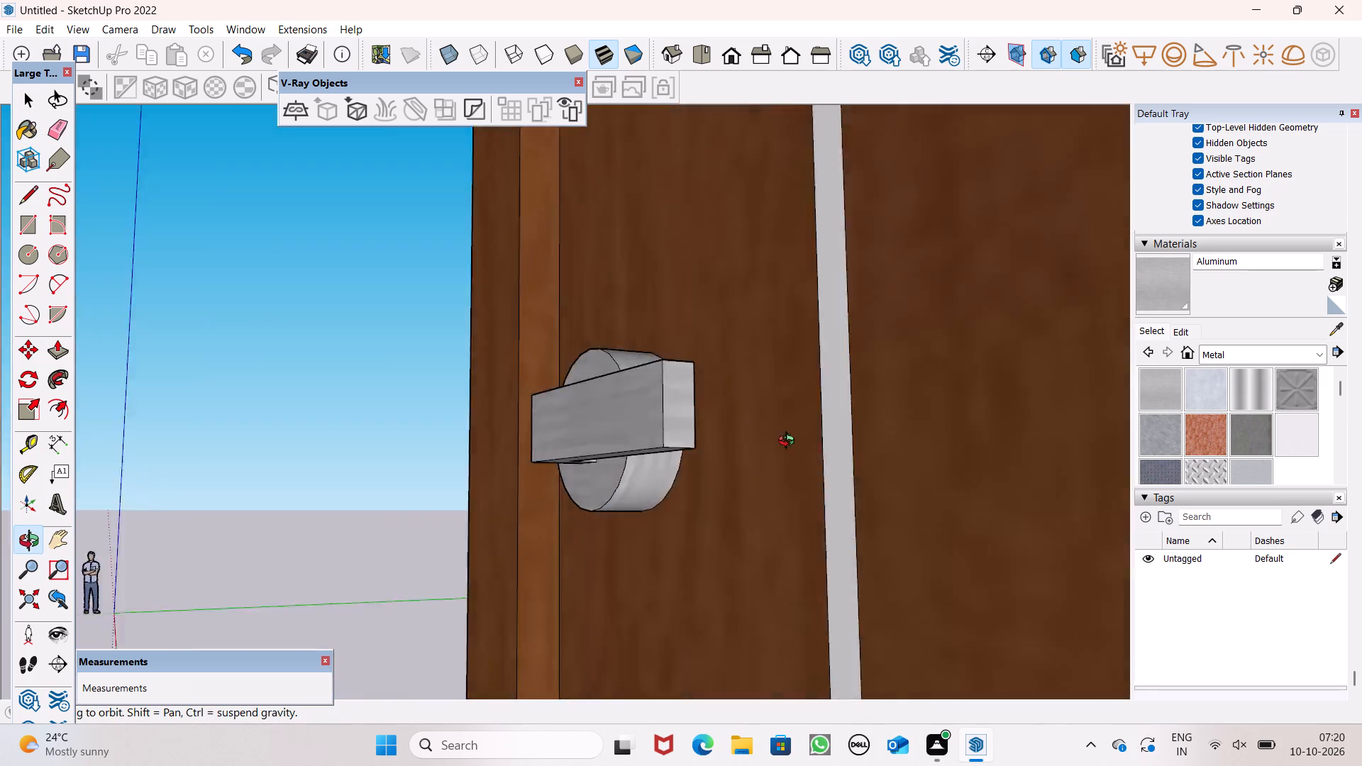
{"action": "middle_click_drag", "start_coordinate": [790, 443], "coordinate": [959, 490]}
{"action": "scroll", "coordinate": [801, 380], "scroll_direction": "down", "scroll_amount": 13}
{"action": "scroll", "coordinate": [793, 377], "scroll_direction": "up", "scroll_amount": 1}
{"action": "scroll", "coordinate": [793, 377], "scroll_direction": "down", "scroll_amount": 4}
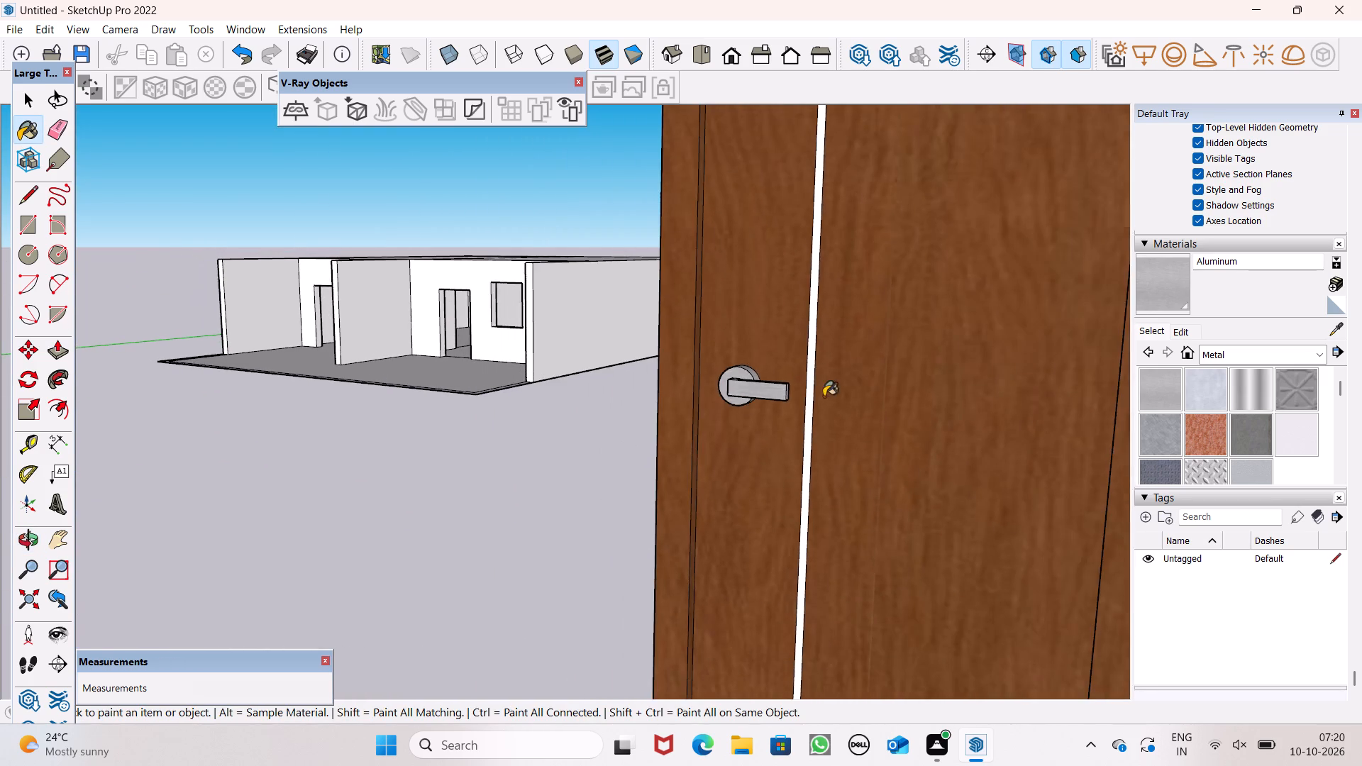
{"action": "middle_click_drag", "start_coordinate": [824, 396], "coordinate": [918, 521]}
{"action": "scroll", "coordinate": [768, 422], "scroll_direction": "down", "scroll_amount": 7}
{"action": "key", "text": "space"}
{"action": "scroll", "coordinate": [794, 424], "scroll_direction": "down", "scroll_amount": 6}
{"action": "middle_click_drag", "start_coordinate": [829, 456], "coordinate": [895, 465]}
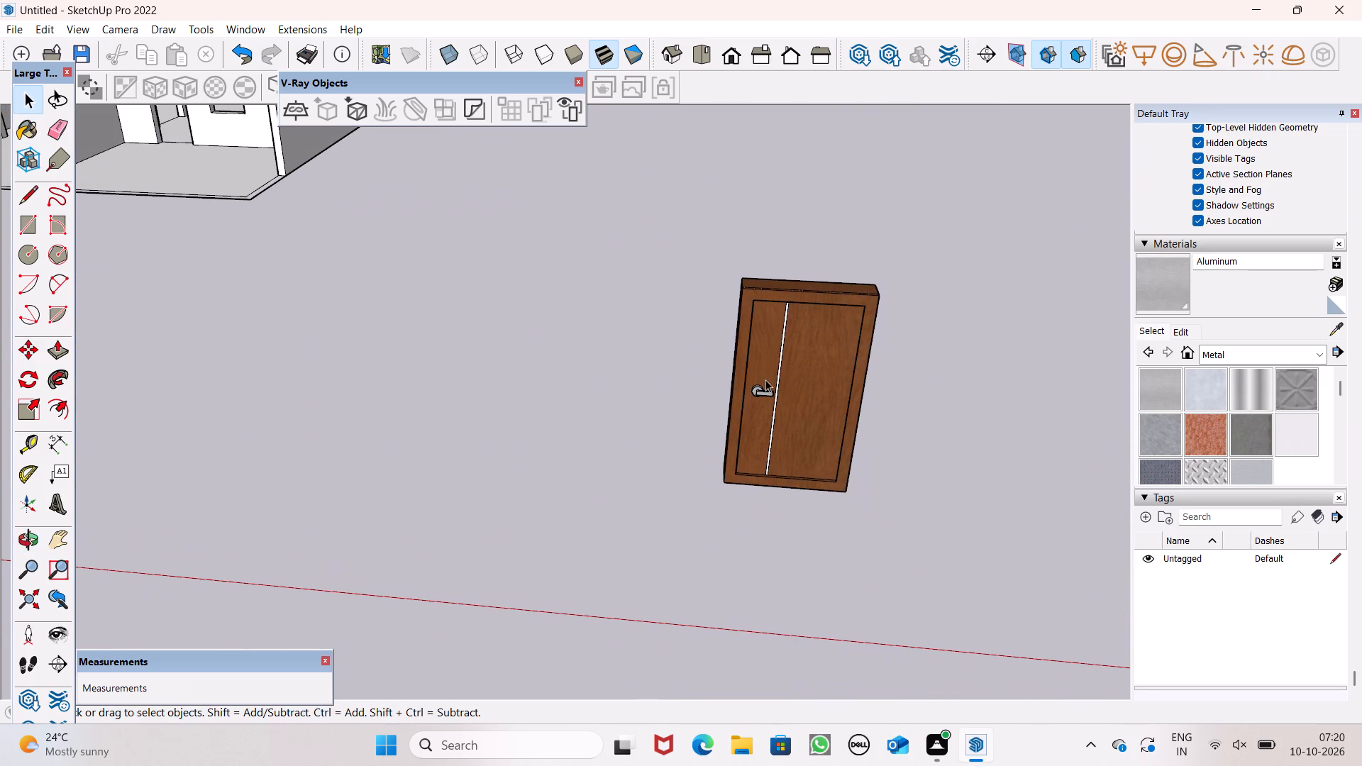
{"action": "triple_click", "coordinate": [824, 382]}
{"action": "left_click", "coordinate": [824, 382]}
{"action": "right_click", "coordinate": [824, 382]}
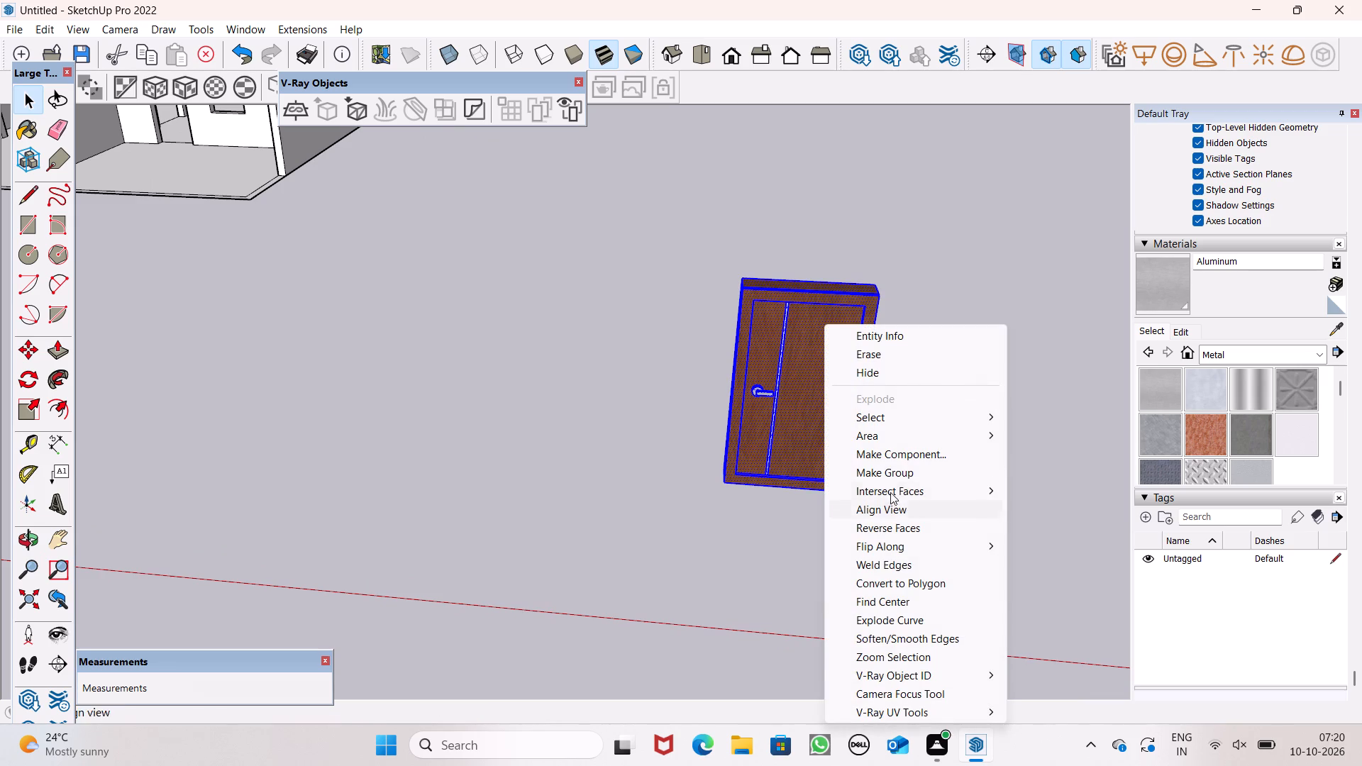
{"action": "left_click", "coordinate": [888, 476]}
{"action": "left_click", "coordinate": [614, 370]}
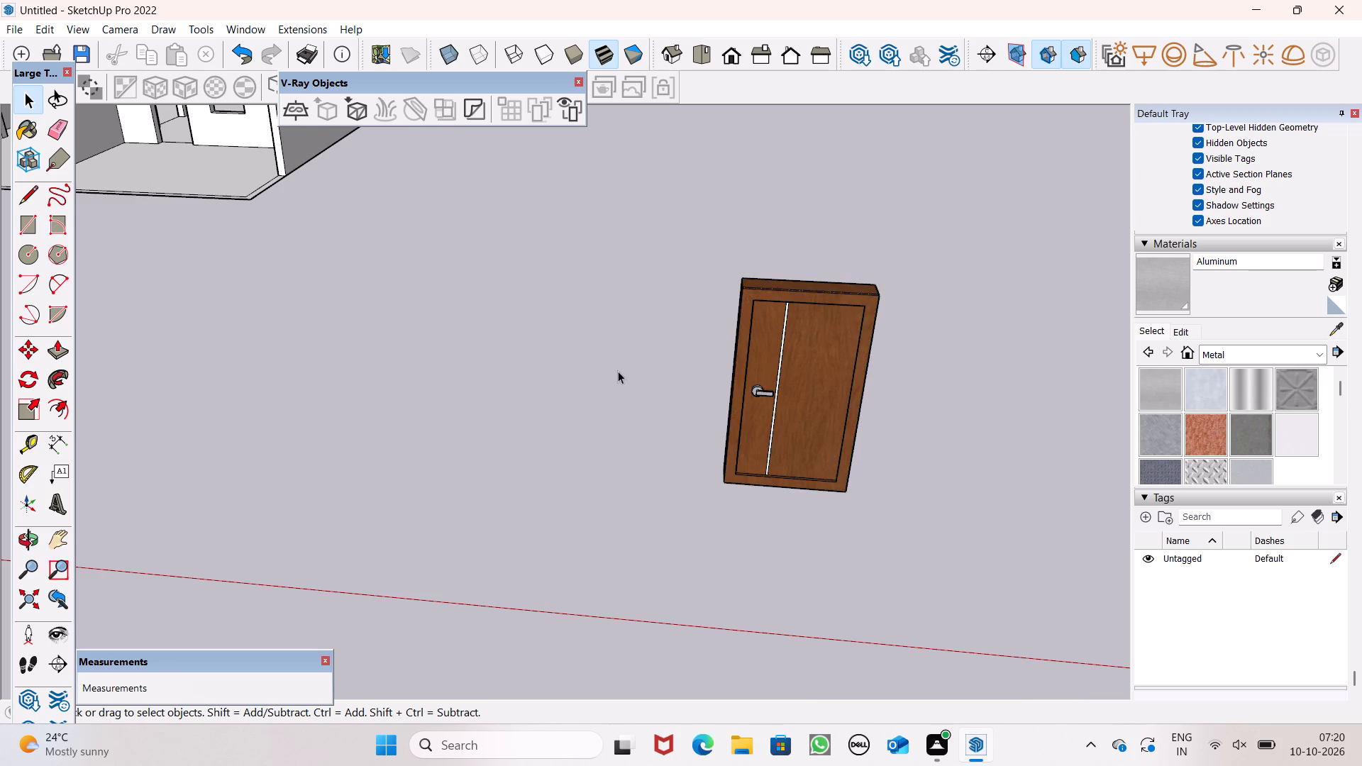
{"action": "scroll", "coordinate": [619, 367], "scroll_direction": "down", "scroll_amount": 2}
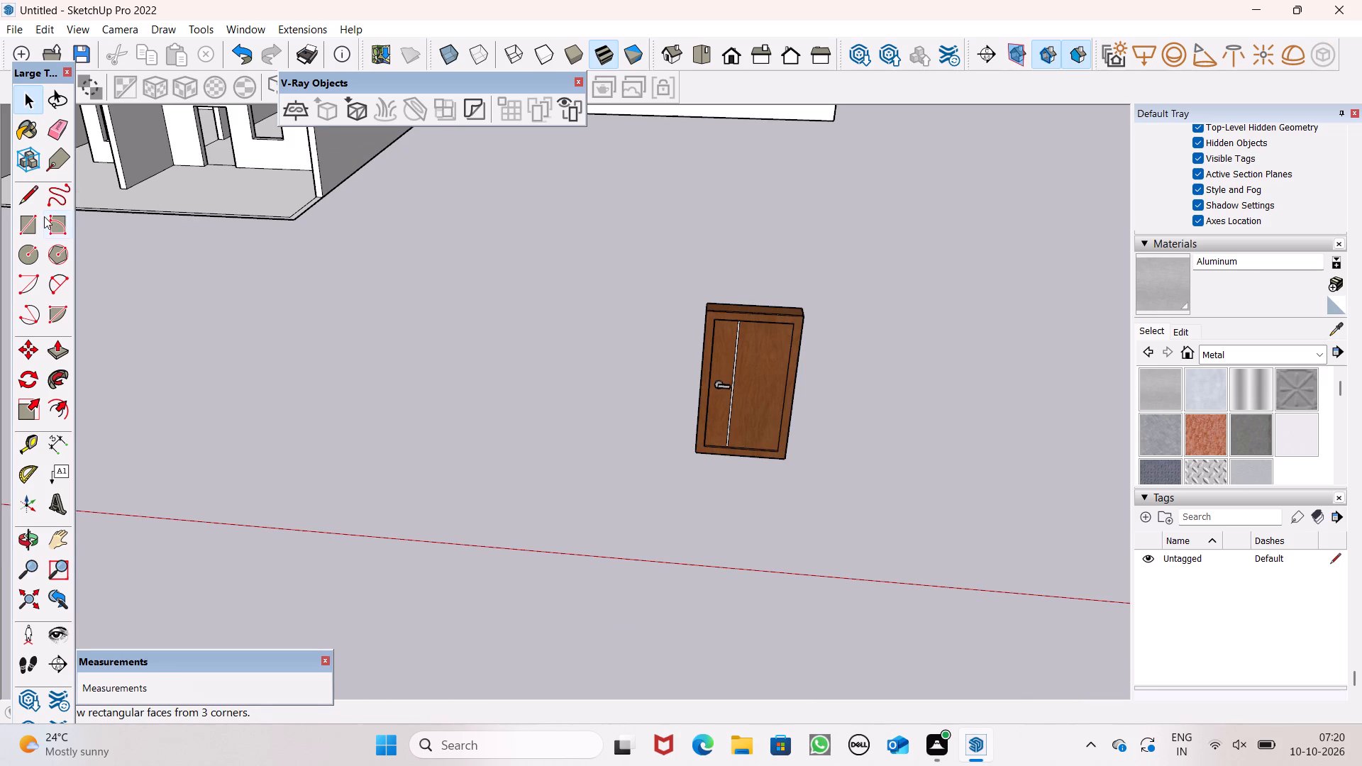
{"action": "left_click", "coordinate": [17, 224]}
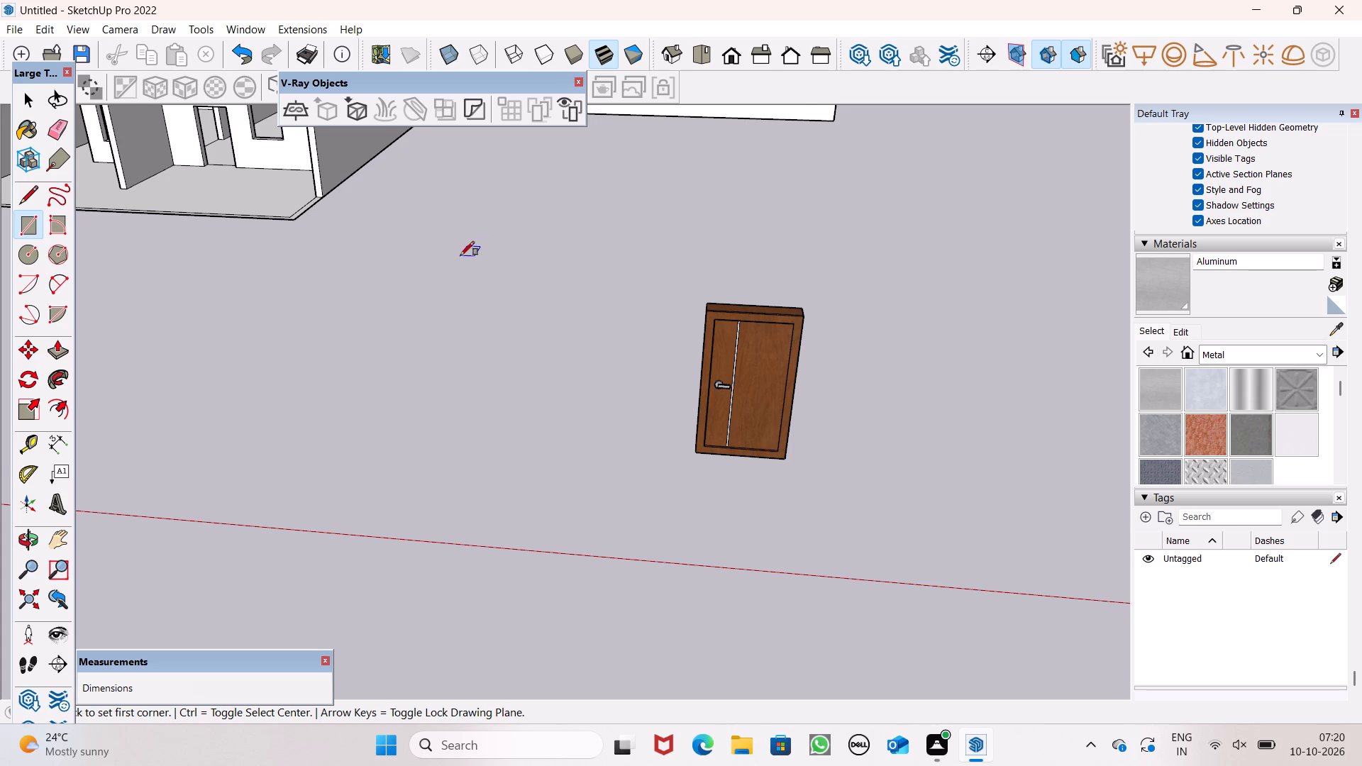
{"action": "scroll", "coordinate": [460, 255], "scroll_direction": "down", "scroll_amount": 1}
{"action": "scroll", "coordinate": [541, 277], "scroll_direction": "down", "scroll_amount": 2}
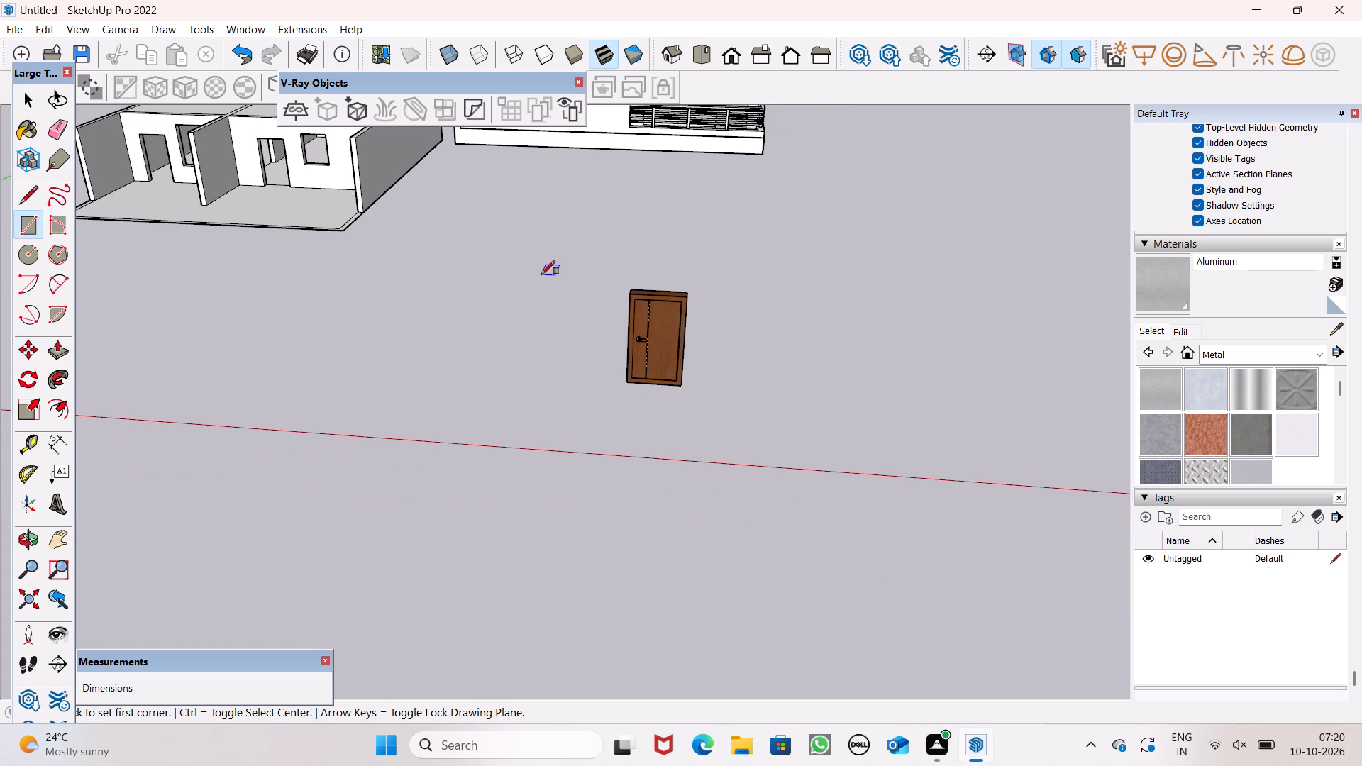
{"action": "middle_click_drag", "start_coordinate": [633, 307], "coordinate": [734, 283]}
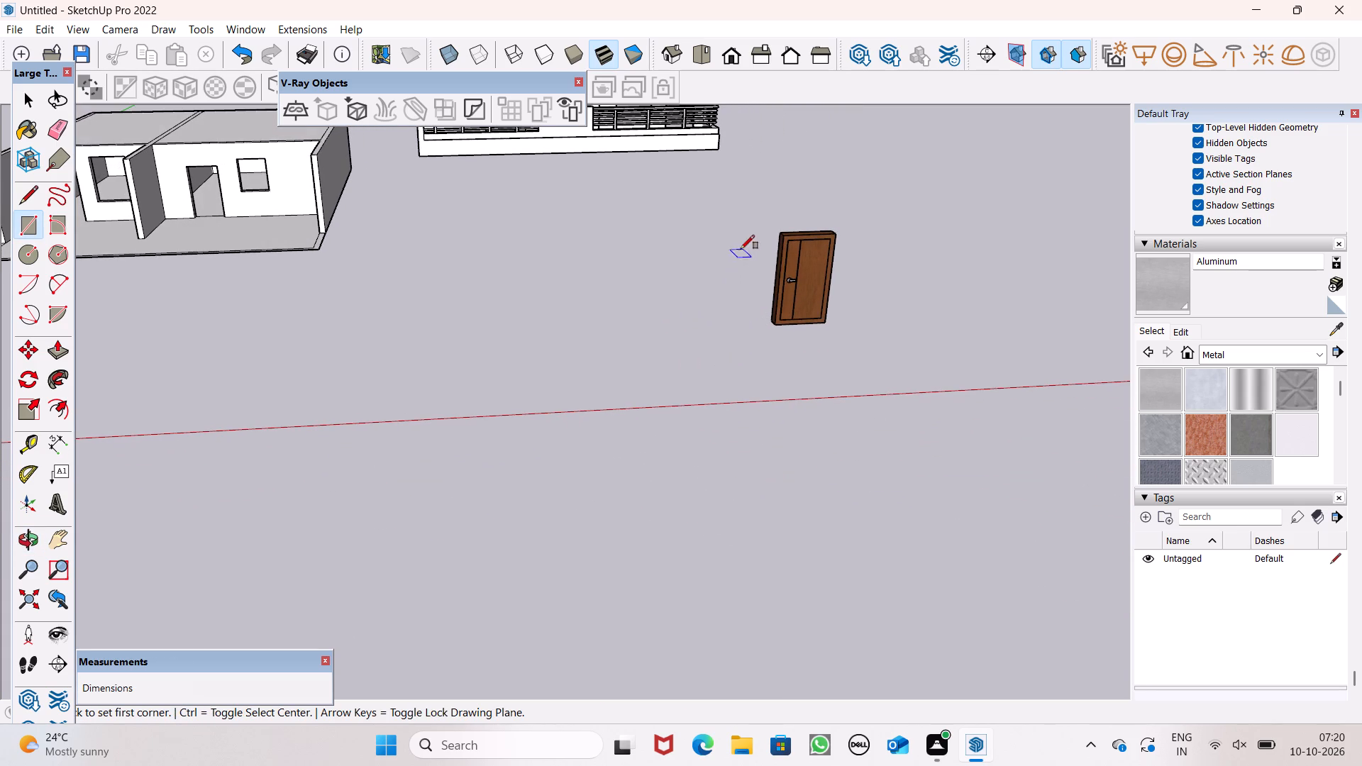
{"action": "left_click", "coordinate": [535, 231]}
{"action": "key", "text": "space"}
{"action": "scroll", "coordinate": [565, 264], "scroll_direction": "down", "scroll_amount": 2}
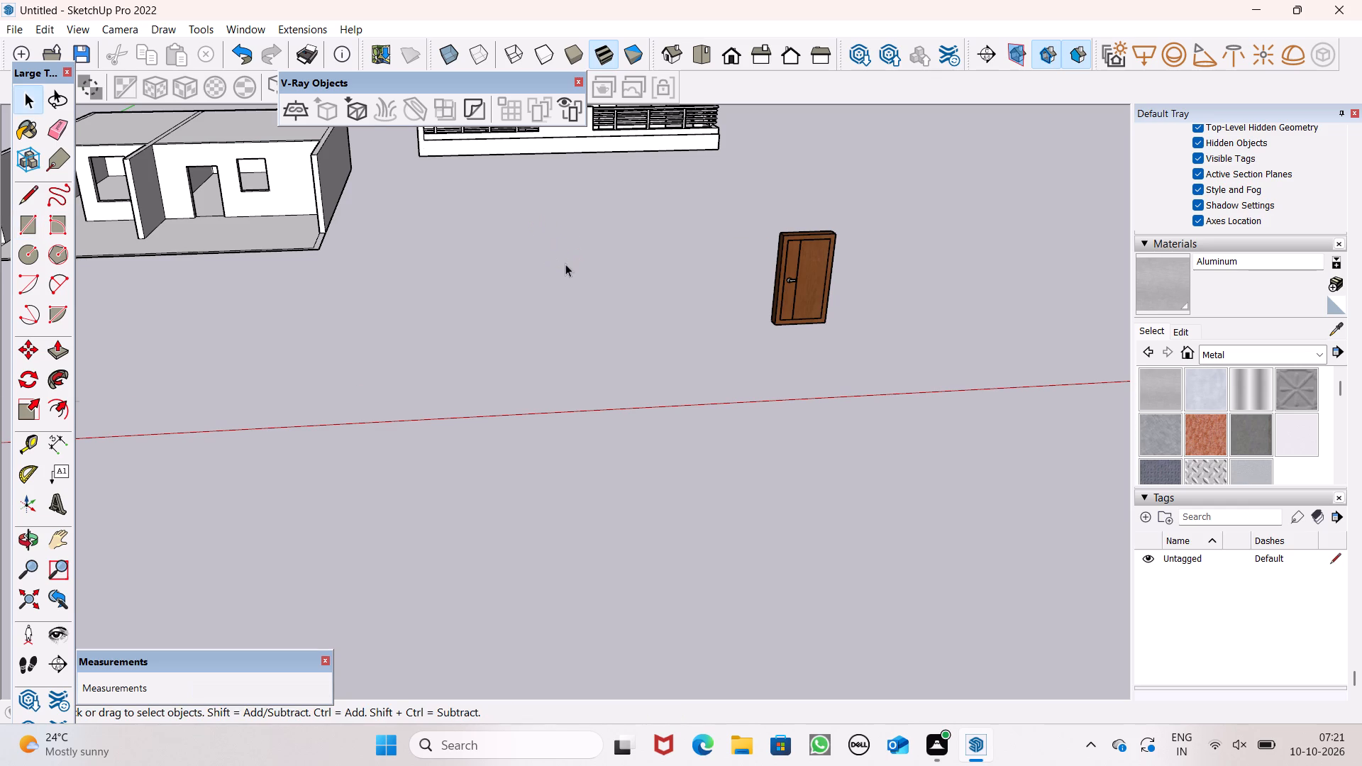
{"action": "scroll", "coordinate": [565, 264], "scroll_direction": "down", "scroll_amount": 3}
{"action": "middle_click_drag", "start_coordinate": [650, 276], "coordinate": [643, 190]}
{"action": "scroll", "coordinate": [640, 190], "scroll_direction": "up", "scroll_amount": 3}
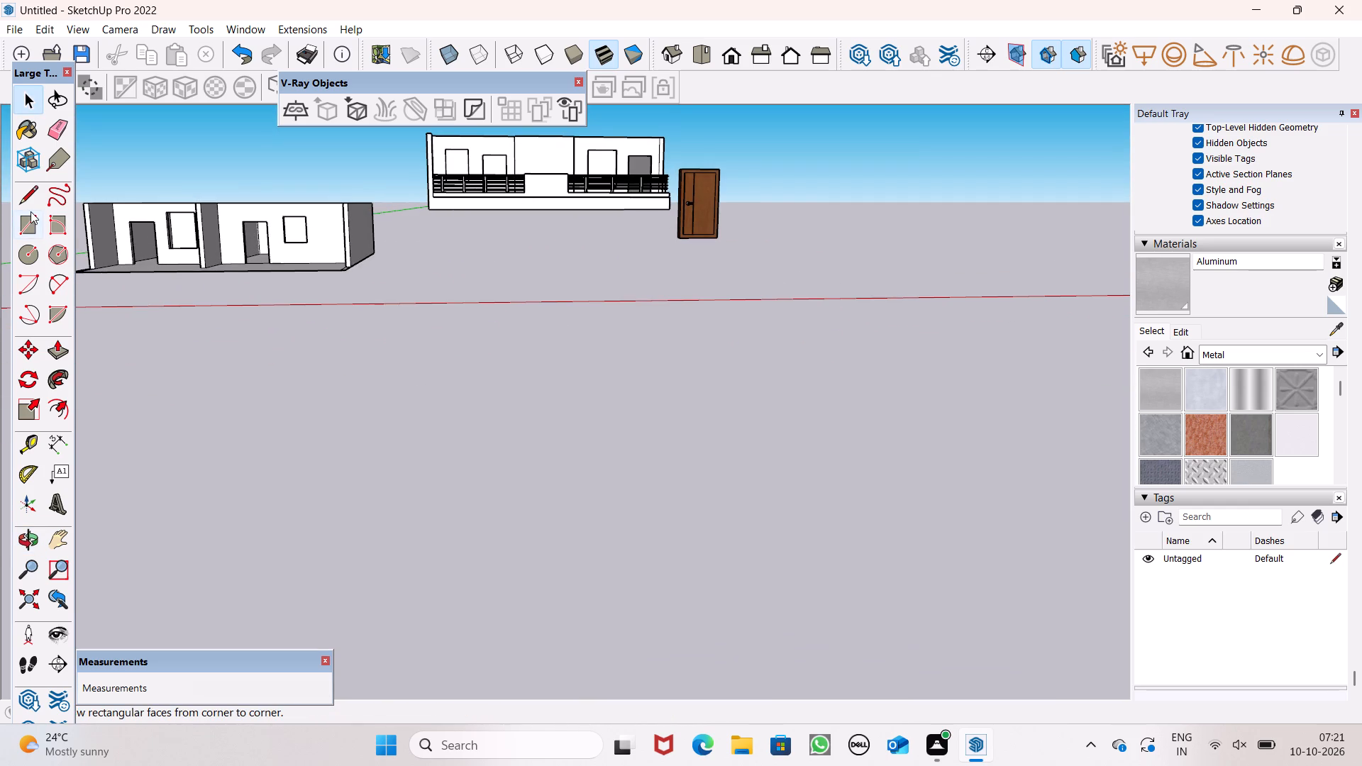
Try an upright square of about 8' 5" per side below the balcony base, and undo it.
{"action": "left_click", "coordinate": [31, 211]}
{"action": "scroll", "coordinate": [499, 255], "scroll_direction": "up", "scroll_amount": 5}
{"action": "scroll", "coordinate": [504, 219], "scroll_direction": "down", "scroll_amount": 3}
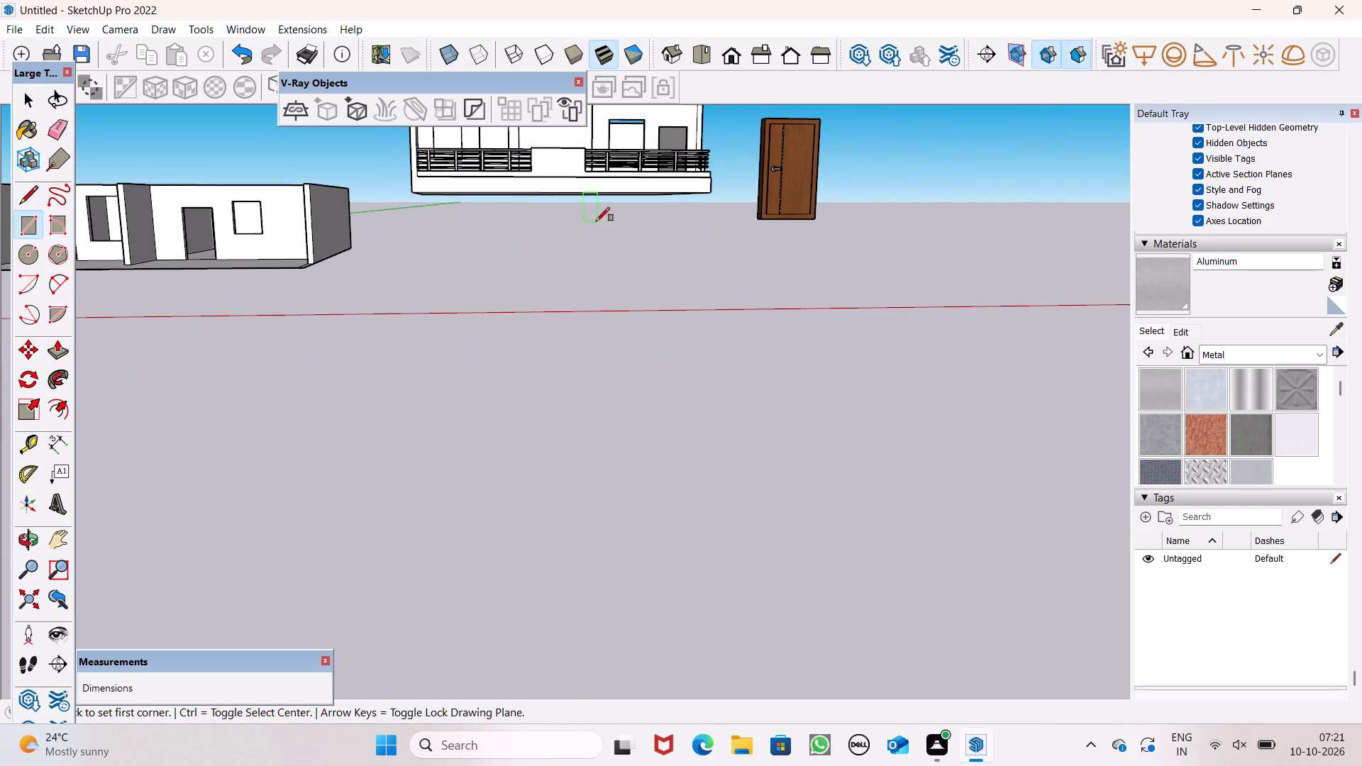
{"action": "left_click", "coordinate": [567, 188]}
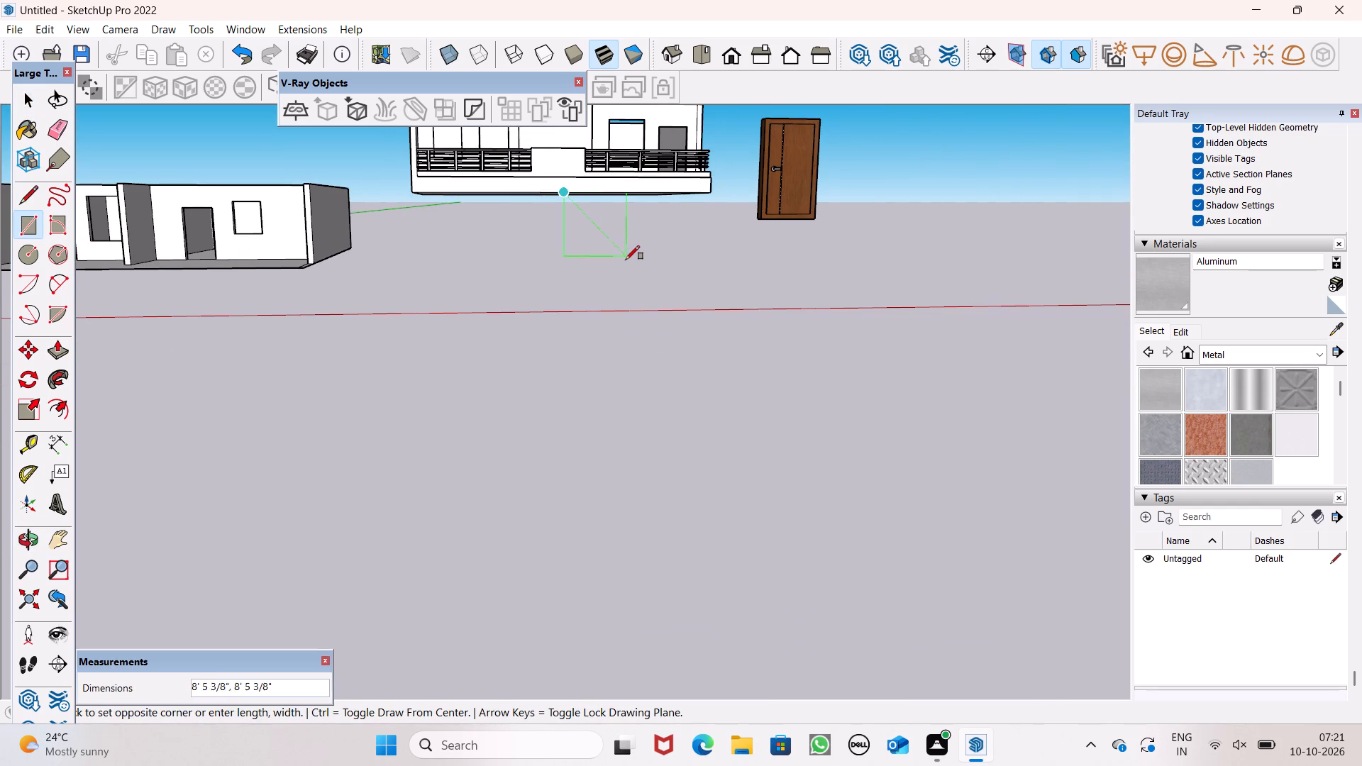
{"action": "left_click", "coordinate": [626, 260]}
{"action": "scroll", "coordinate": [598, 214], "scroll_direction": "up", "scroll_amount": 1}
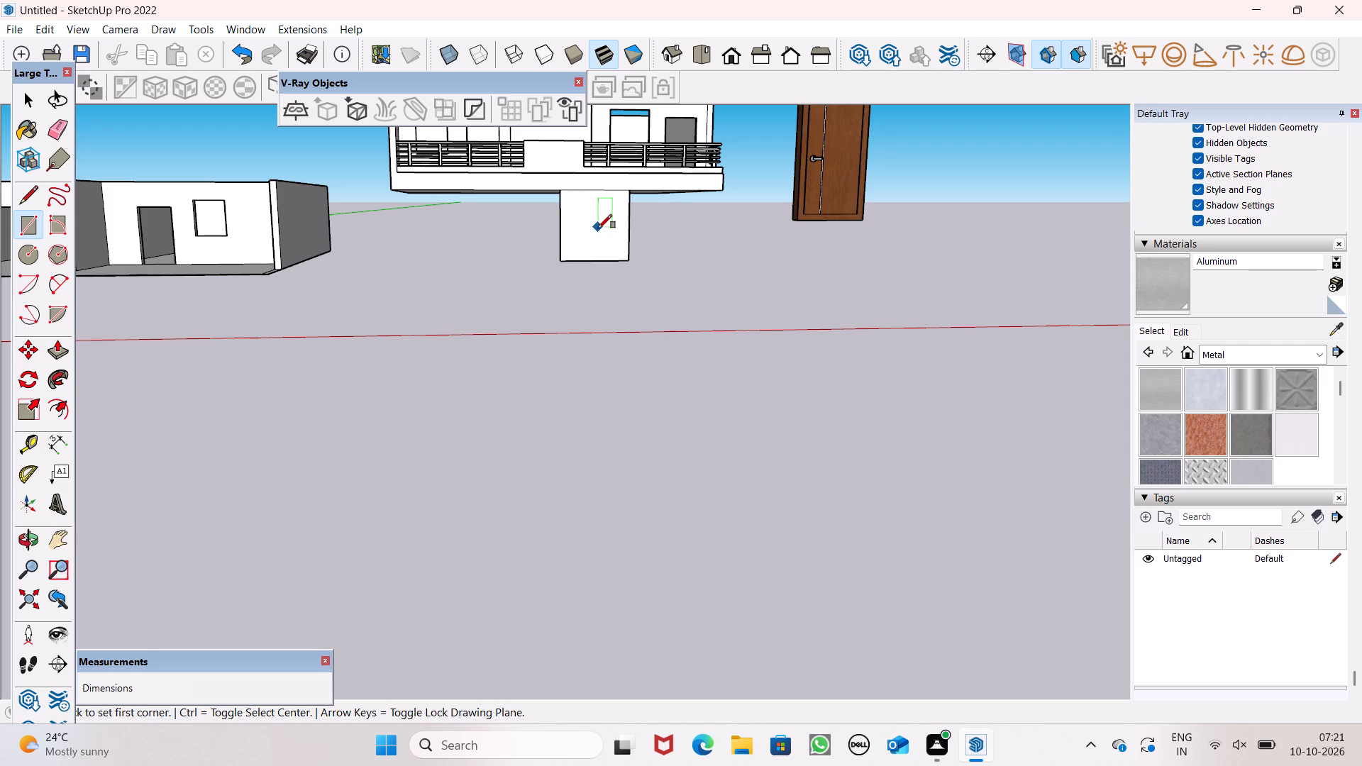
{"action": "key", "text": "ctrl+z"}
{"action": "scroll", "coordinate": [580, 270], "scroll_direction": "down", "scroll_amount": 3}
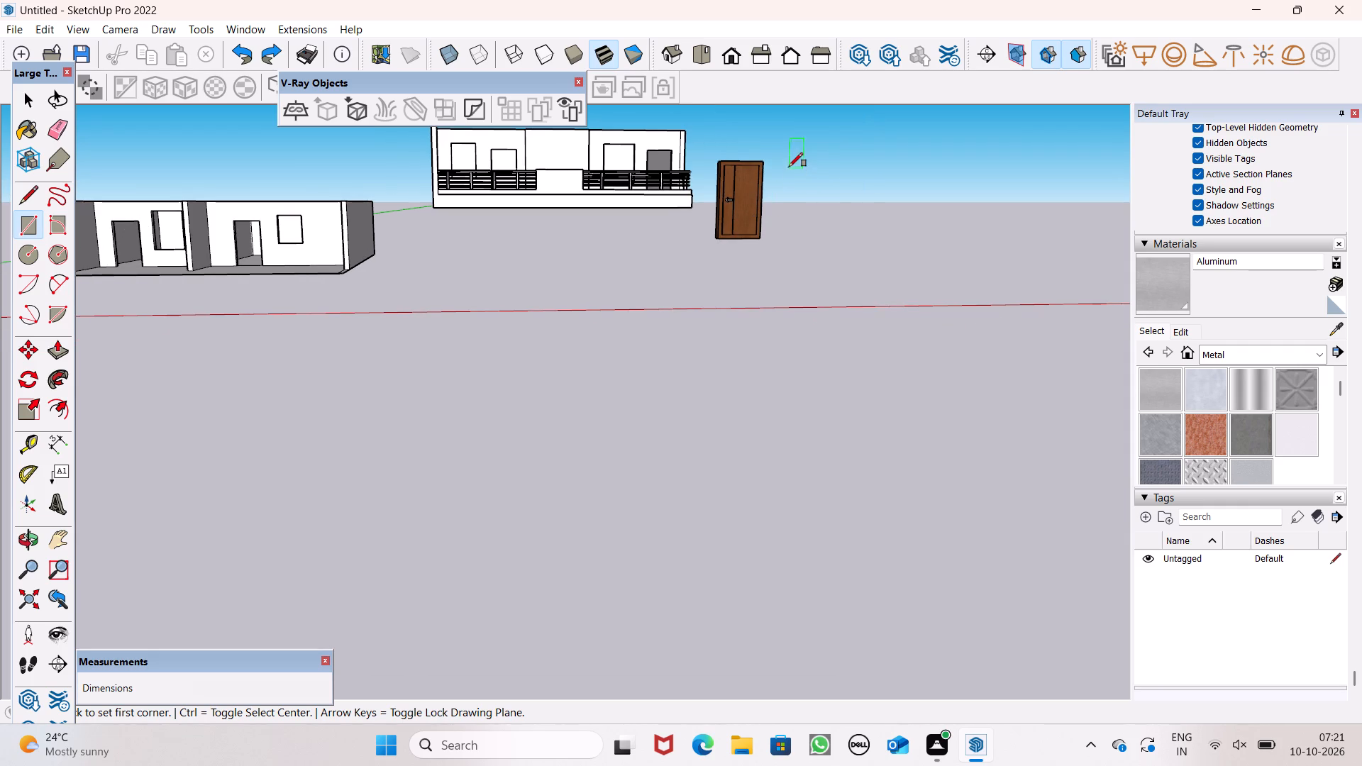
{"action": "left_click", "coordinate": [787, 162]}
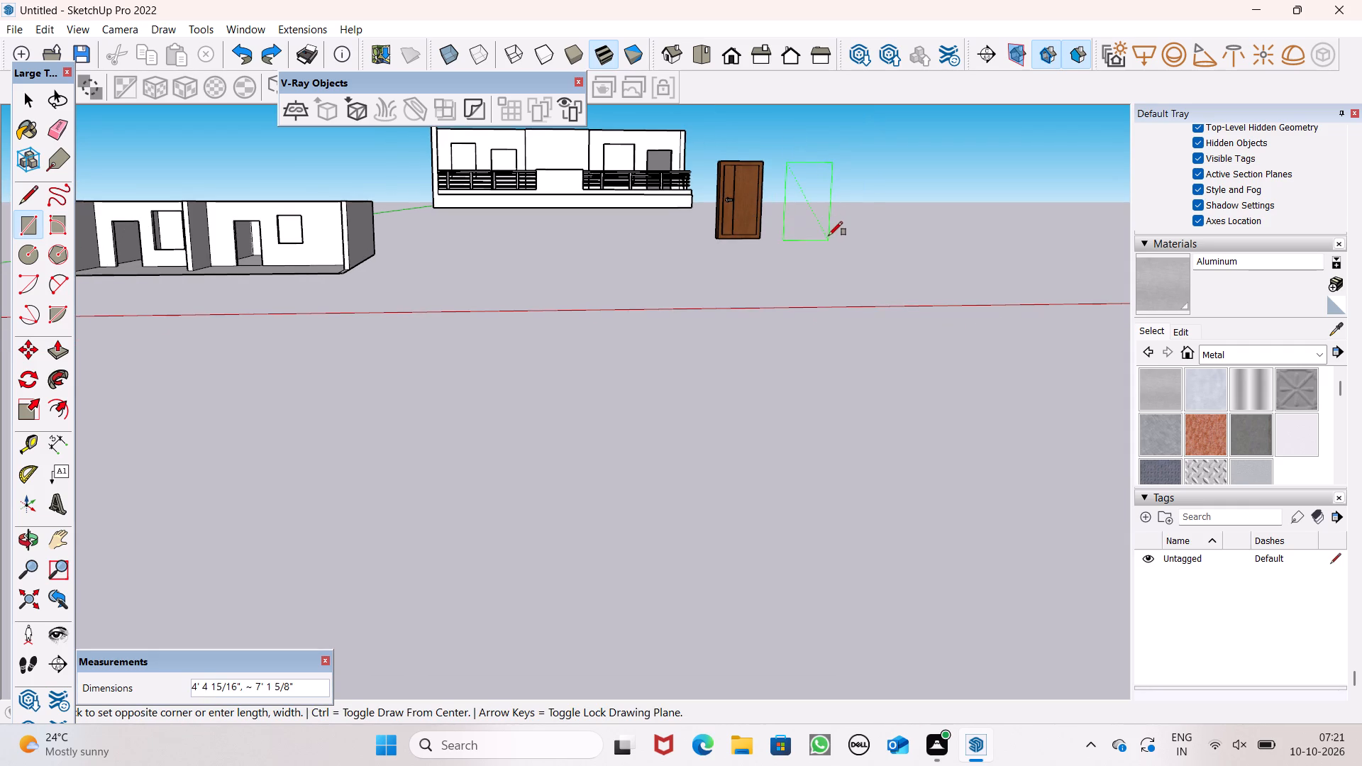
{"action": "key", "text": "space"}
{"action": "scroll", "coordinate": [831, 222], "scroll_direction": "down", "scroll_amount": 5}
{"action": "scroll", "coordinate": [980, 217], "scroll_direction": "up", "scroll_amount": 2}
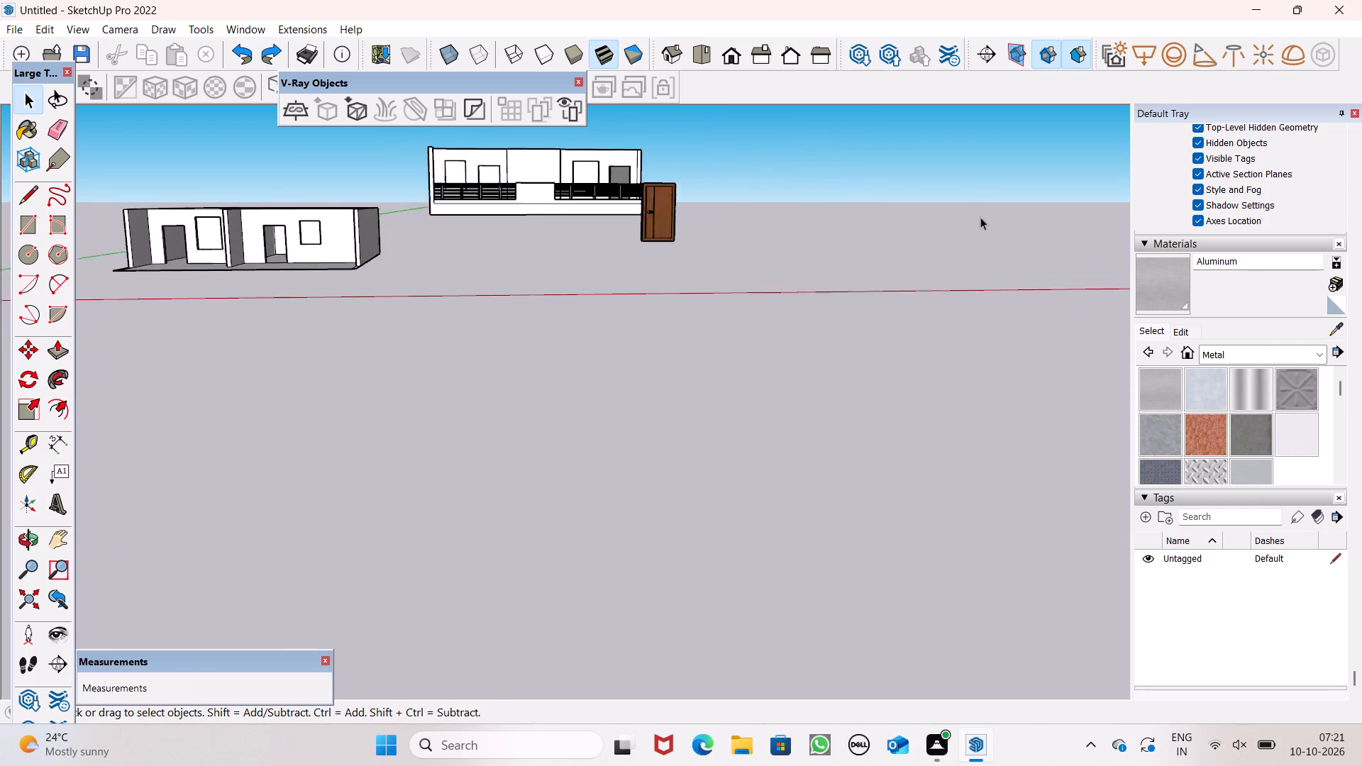
Draw an upright square of about 4' 5" per side beside the grouped door.
{"action": "scroll", "coordinate": [980, 217], "scroll_direction": "up", "scroll_amount": 3}
{"action": "scroll", "coordinate": [725, 165], "scroll_direction": "up", "scroll_amount": 5}
{"action": "scroll", "coordinate": [207, 172], "scroll_direction": "up", "scroll_amount": 1}
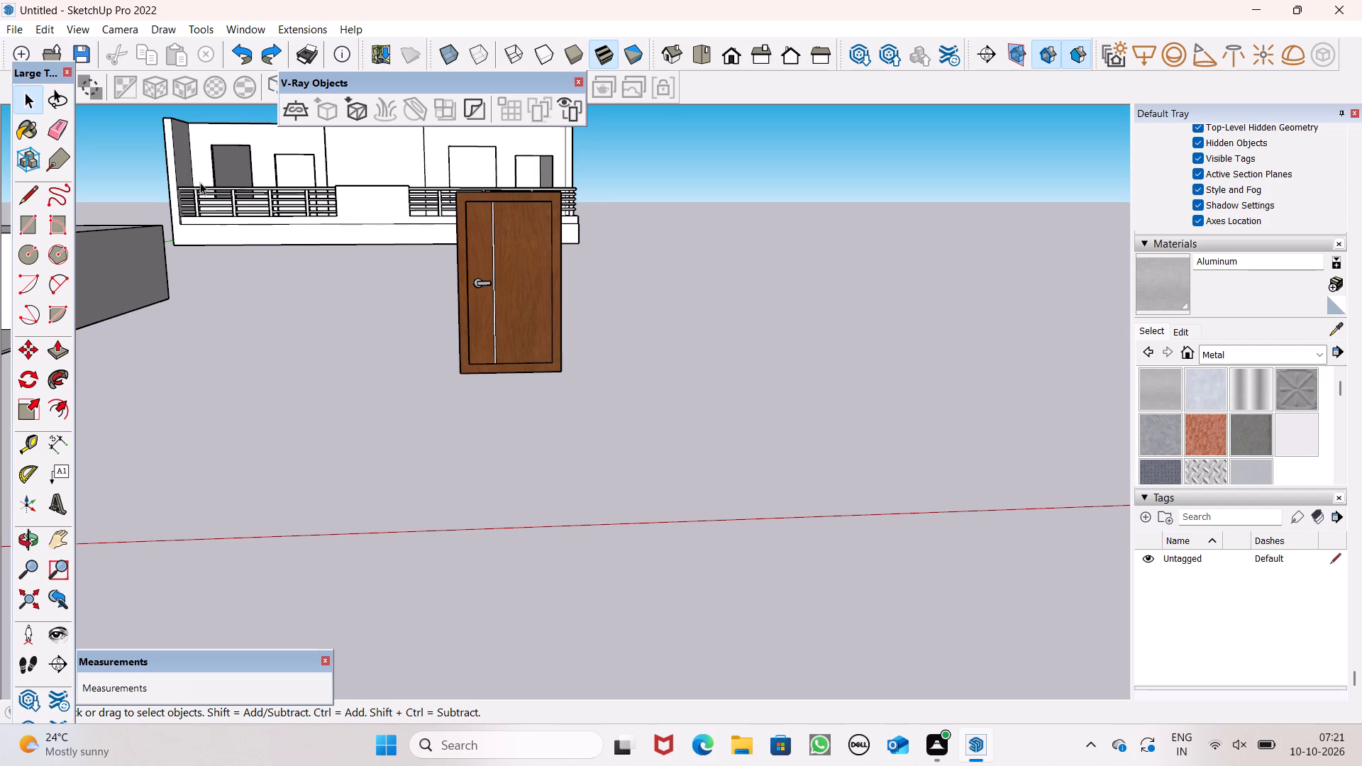
{"action": "left_click", "coordinate": [24, 226]}
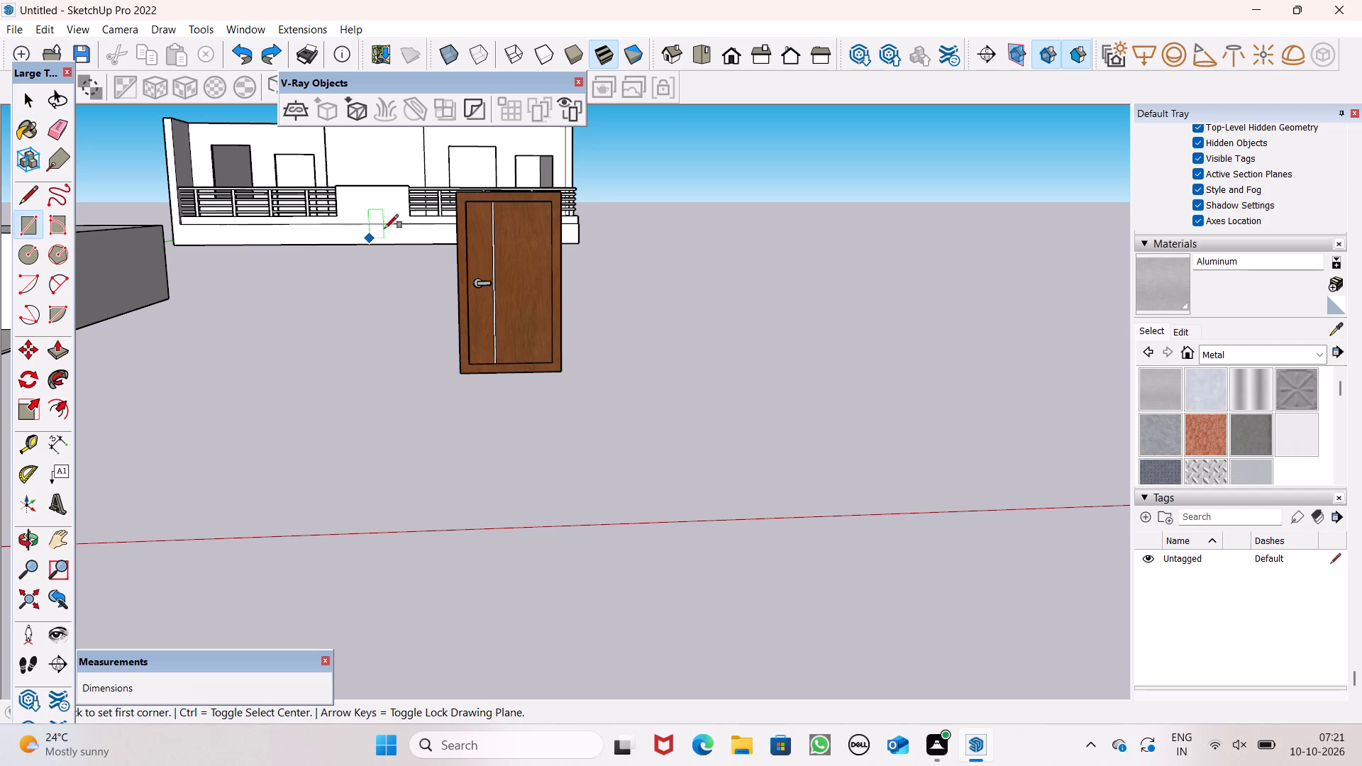
{"action": "left_click", "coordinate": [595, 202]}
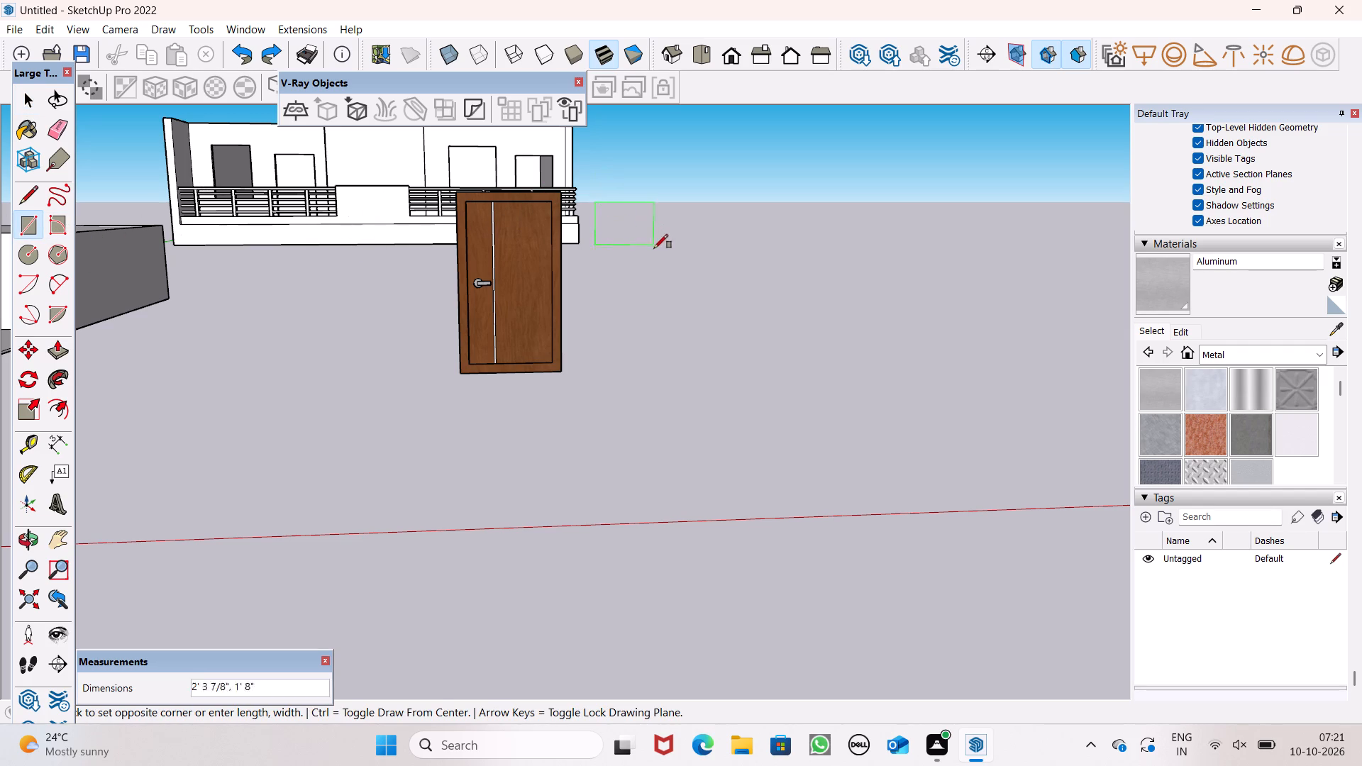
{"action": "left_click", "coordinate": [703, 316]}
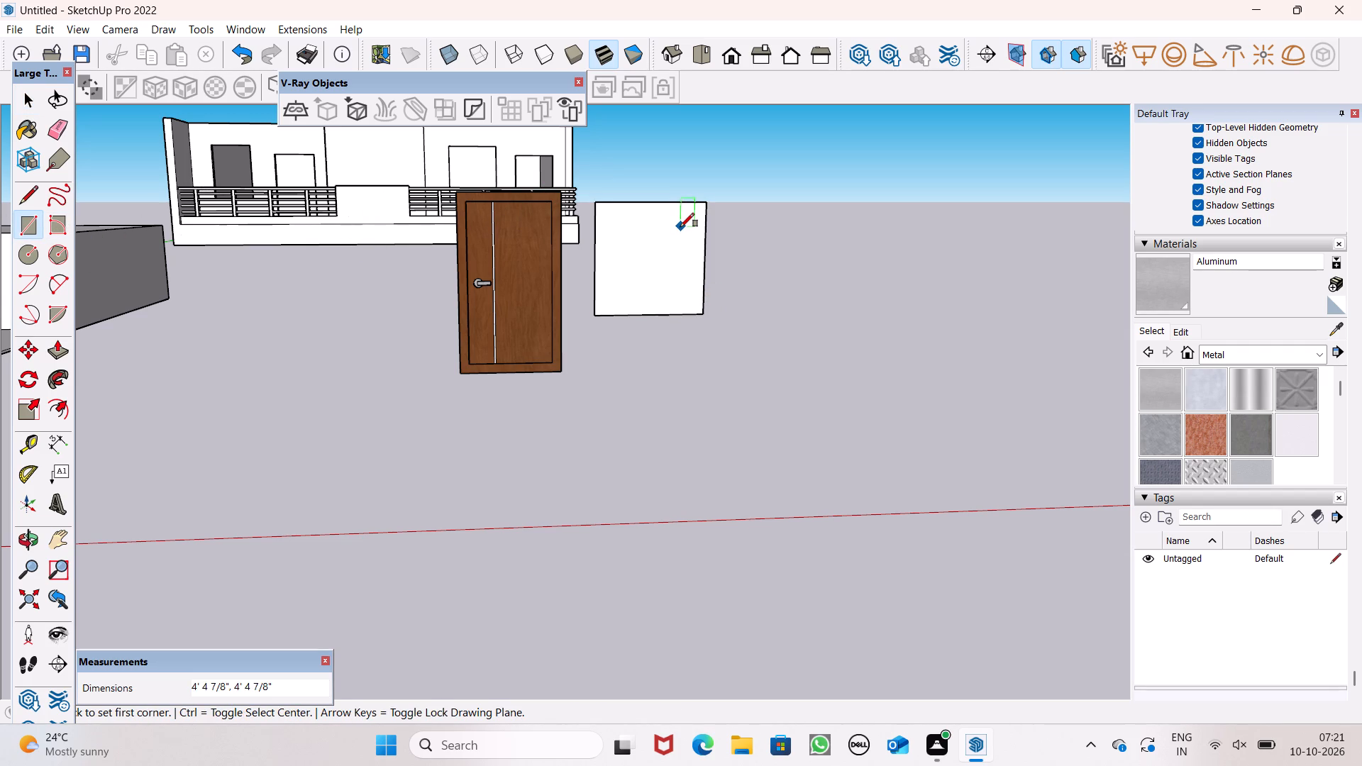
Offset the square's outline inward by about 2 5/16" to form a frame border.
{"action": "scroll", "coordinate": [680, 225], "scroll_direction": "down", "scroll_amount": 3}
{"action": "scroll", "coordinate": [681, 218], "scroll_direction": "up", "scroll_amount": 7}
{"action": "scroll", "coordinate": [620, 182], "scroll_direction": "up", "scroll_amount": 1}
{"action": "scroll", "coordinate": [620, 182], "scroll_direction": "down", "scroll_amount": 1}
{"action": "scroll", "coordinate": [620, 182], "scroll_direction": "up", "scroll_amount": 2}
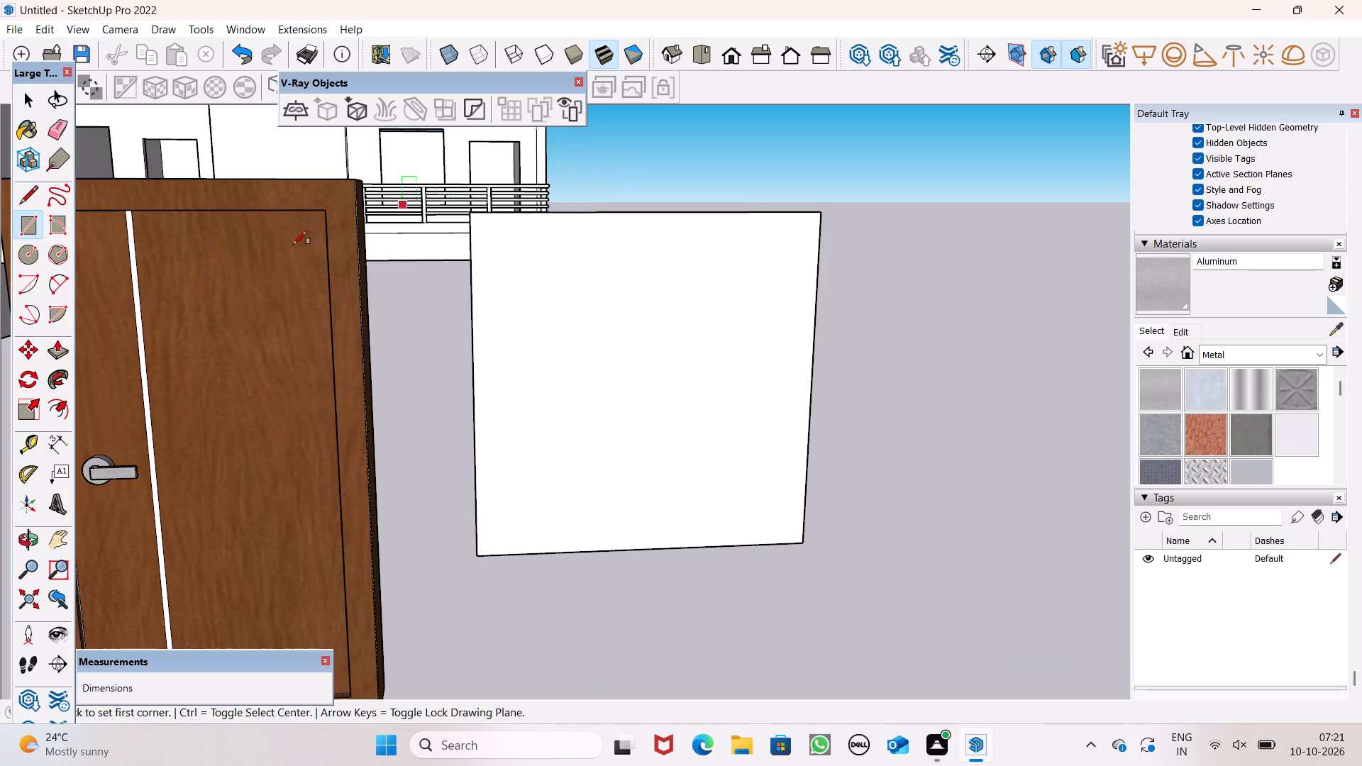
{"action": "left_click", "coordinate": [60, 413]}
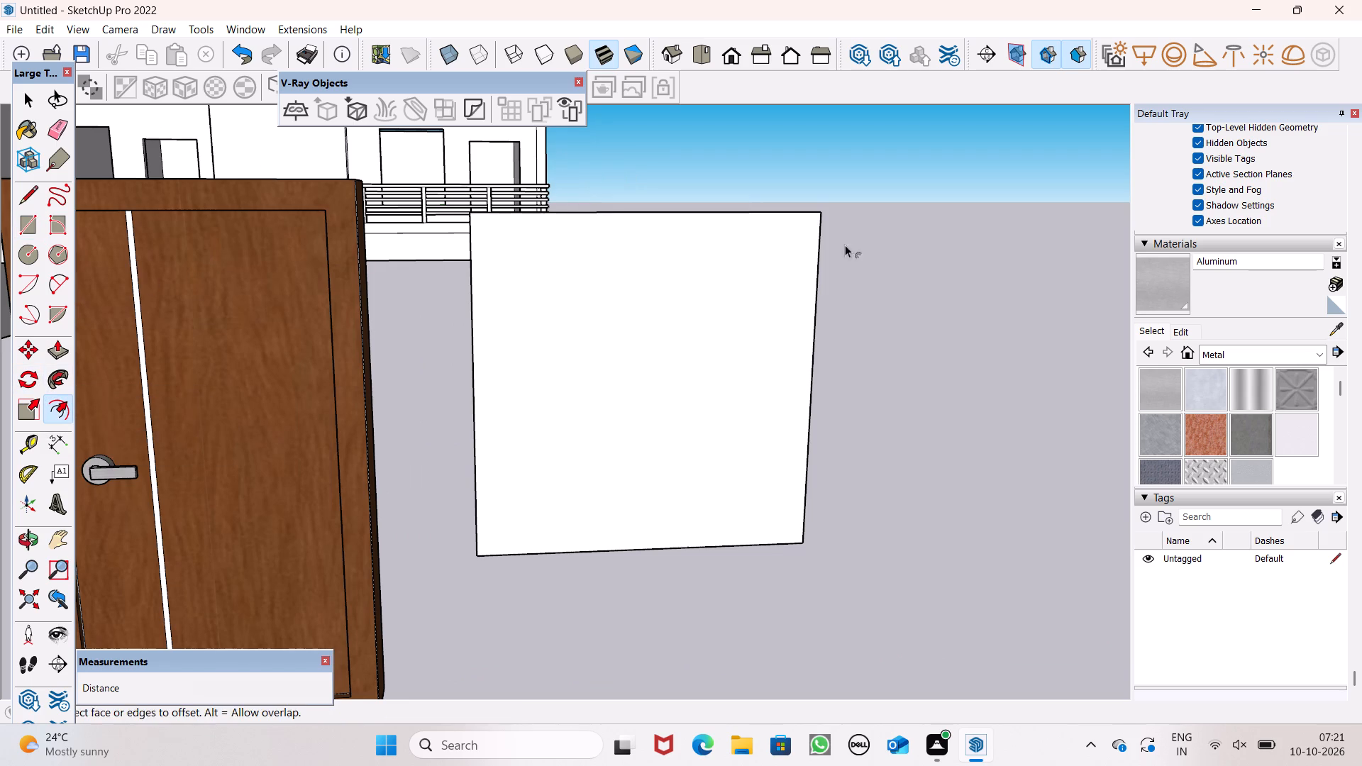
{"action": "left_click", "coordinate": [565, 229]}
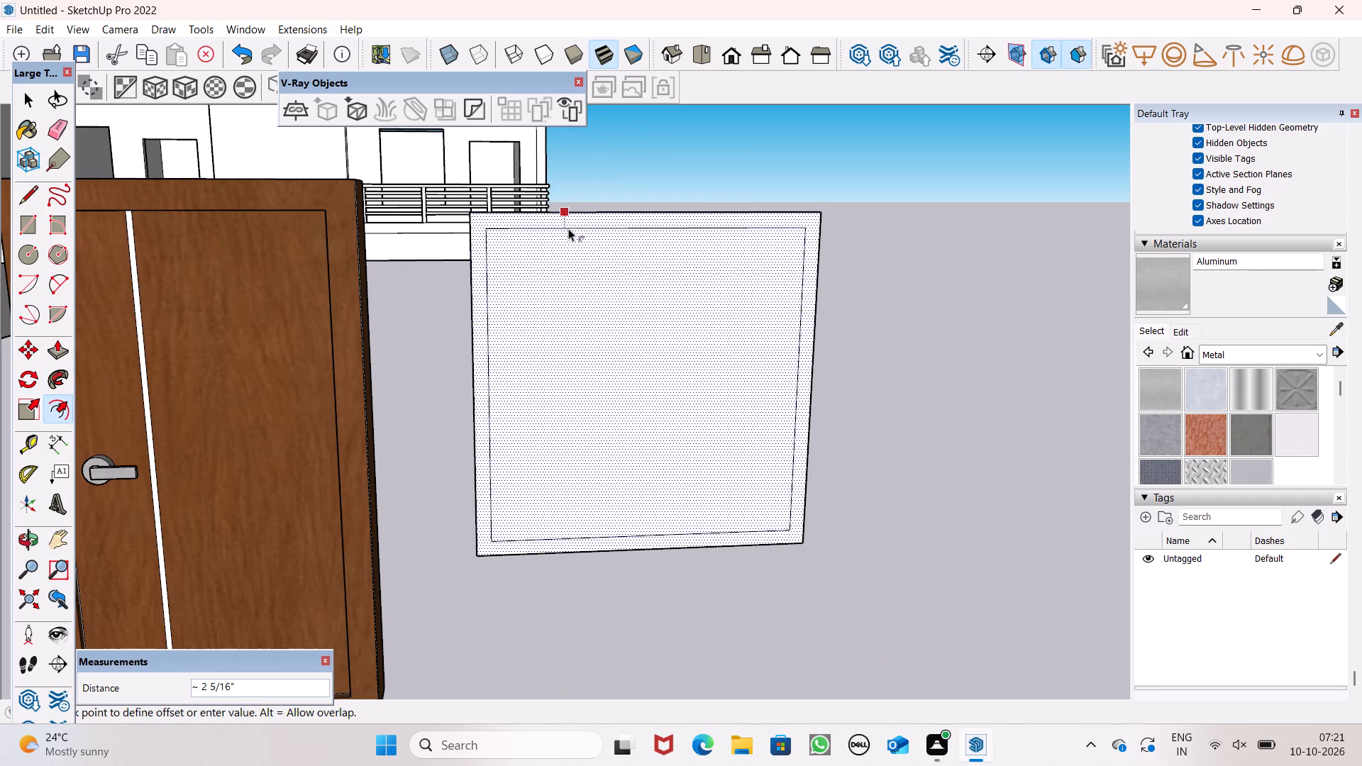
{"action": "key", "text": "space"}
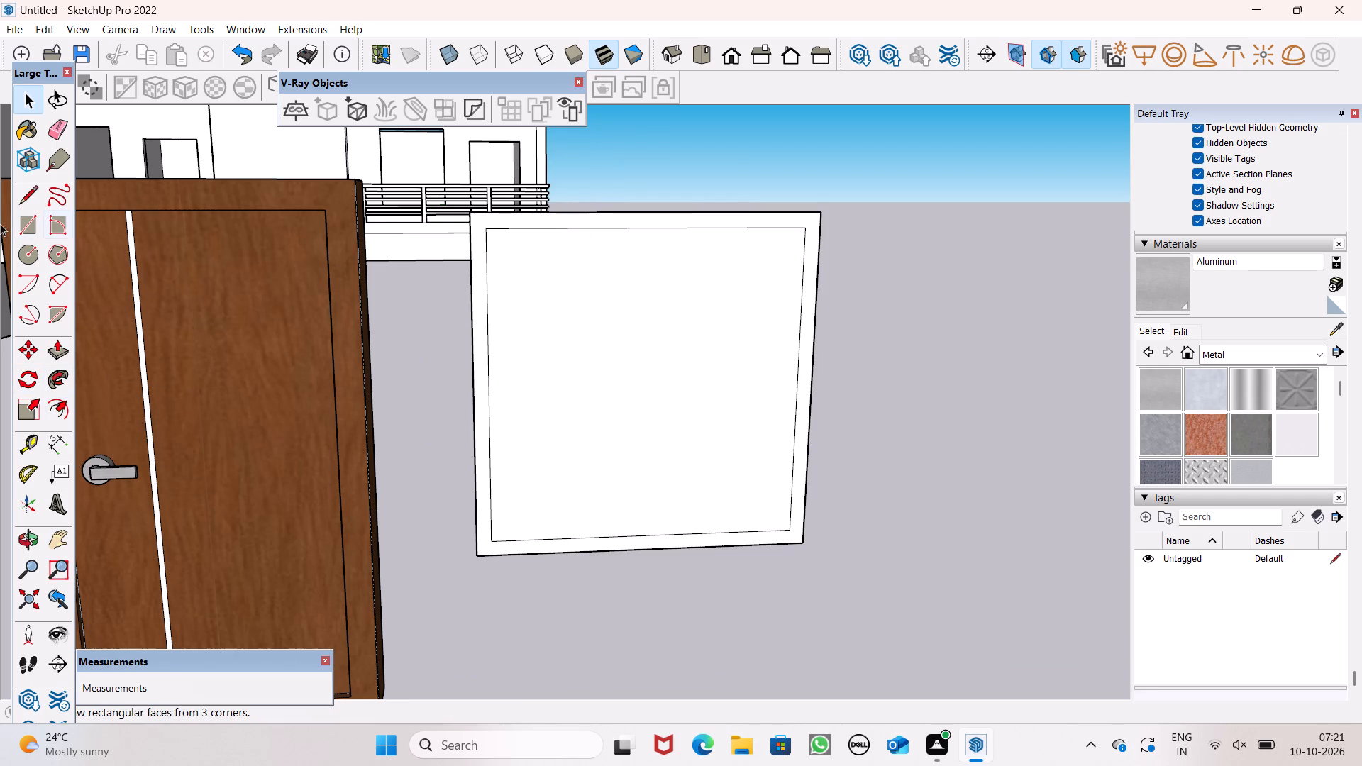
Draw a vertical rectangle about 2" wide and 4' 1/4" high near the middle of the inner panel, spanning its full height.
{"action": "left_click", "coordinate": [41, 222]}
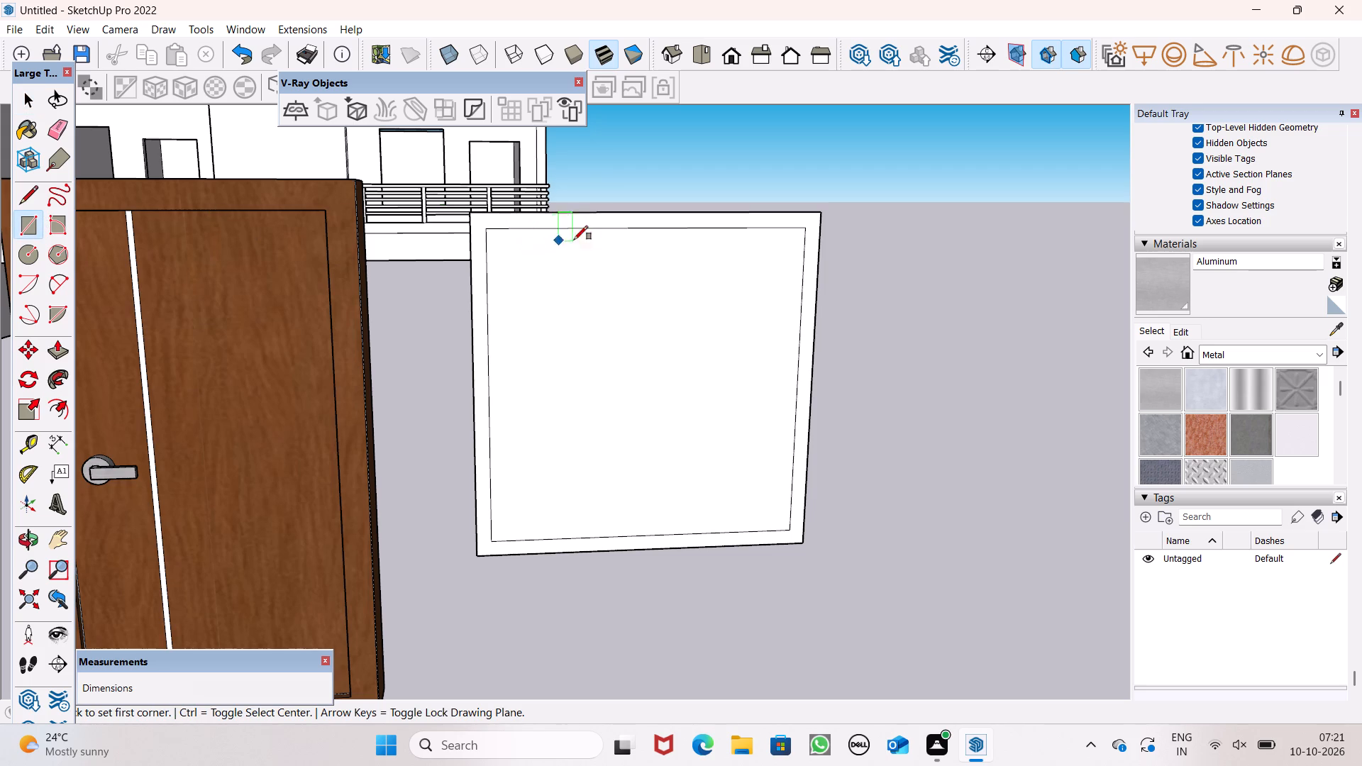
{"action": "left_click", "coordinate": [624, 228]}
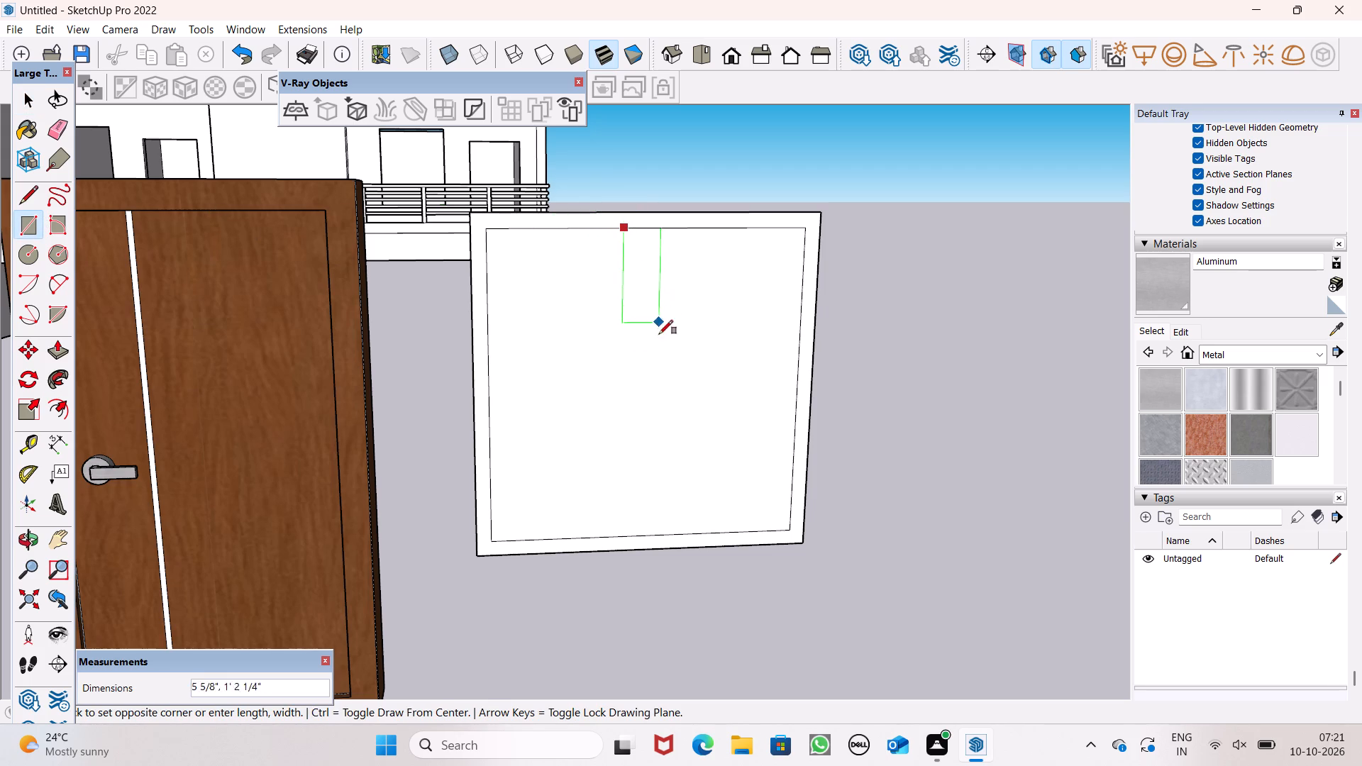
{"action": "left_click", "coordinate": [632, 533]}
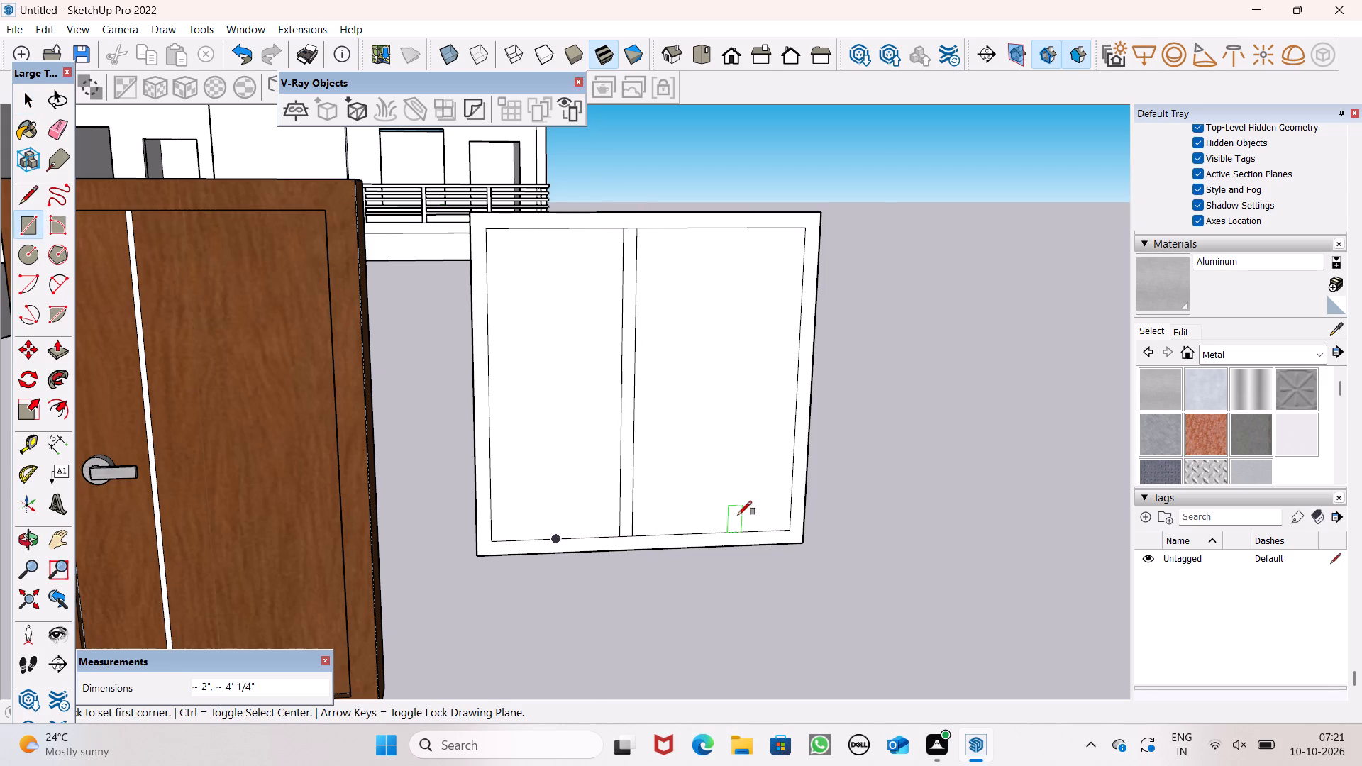
Move the vertical divider strip about 2 5/16" sideways to centre it in the window's inner panel.
{"action": "key", "text": "space"}
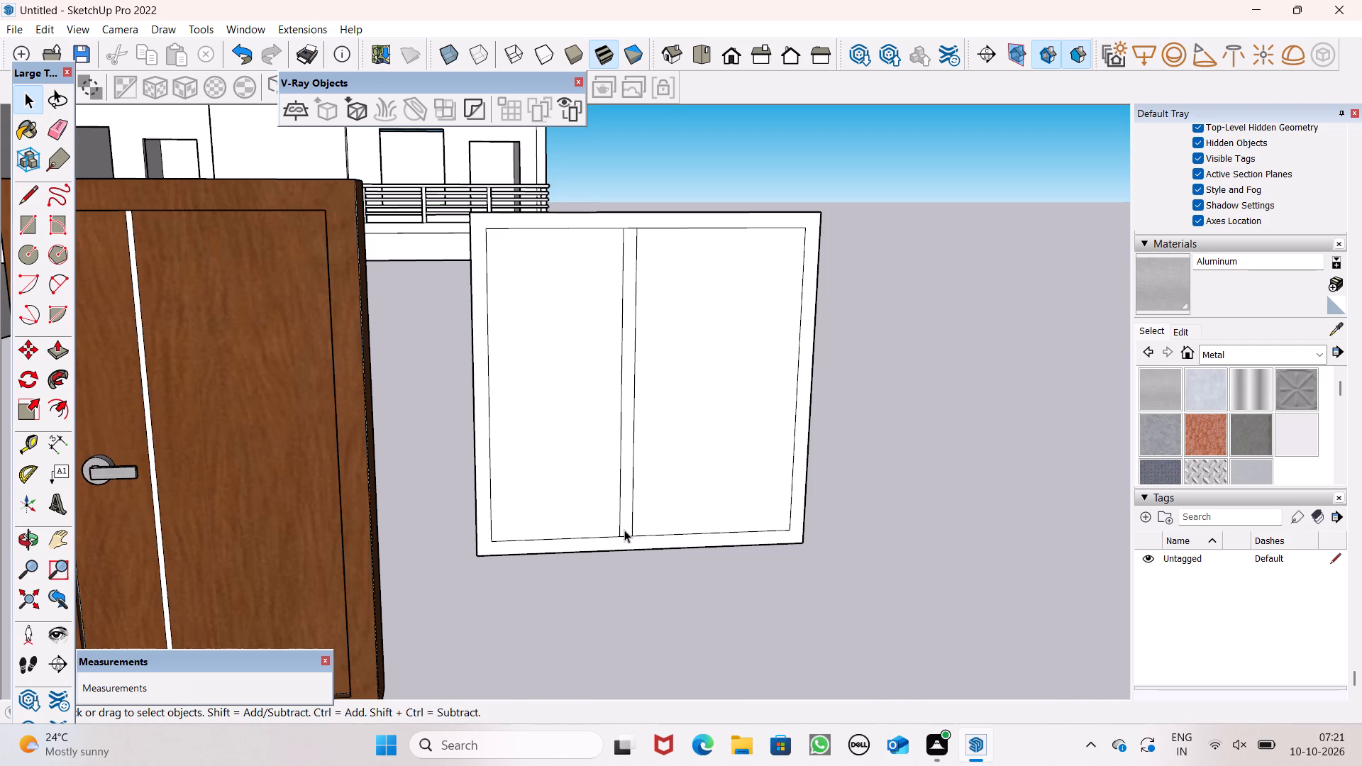
{"action": "double_click", "coordinate": [624, 530]}
{"action": "left_click", "coordinate": [895, 485]}
{"action": "double_click", "coordinate": [629, 392]}
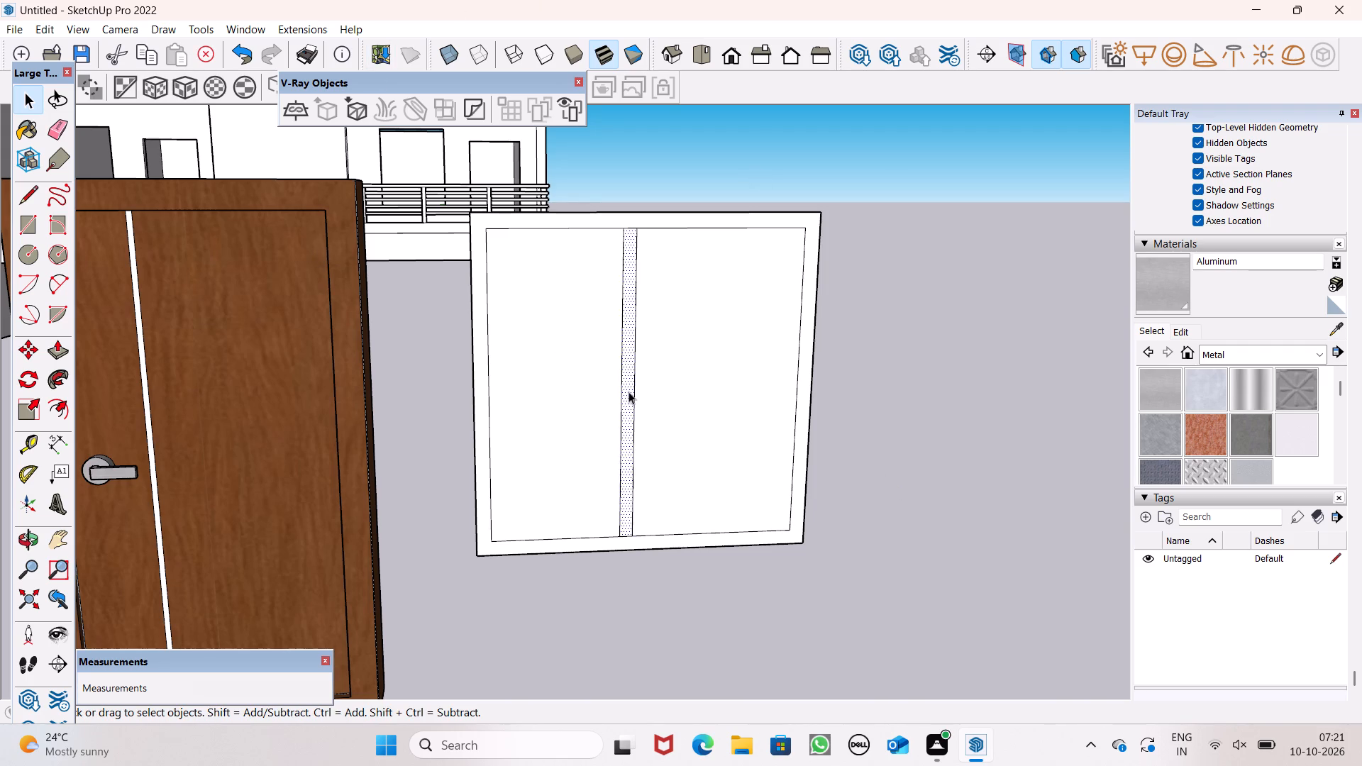
{"action": "key", "text": "m"}
{"action": "key", "text": "Return"}
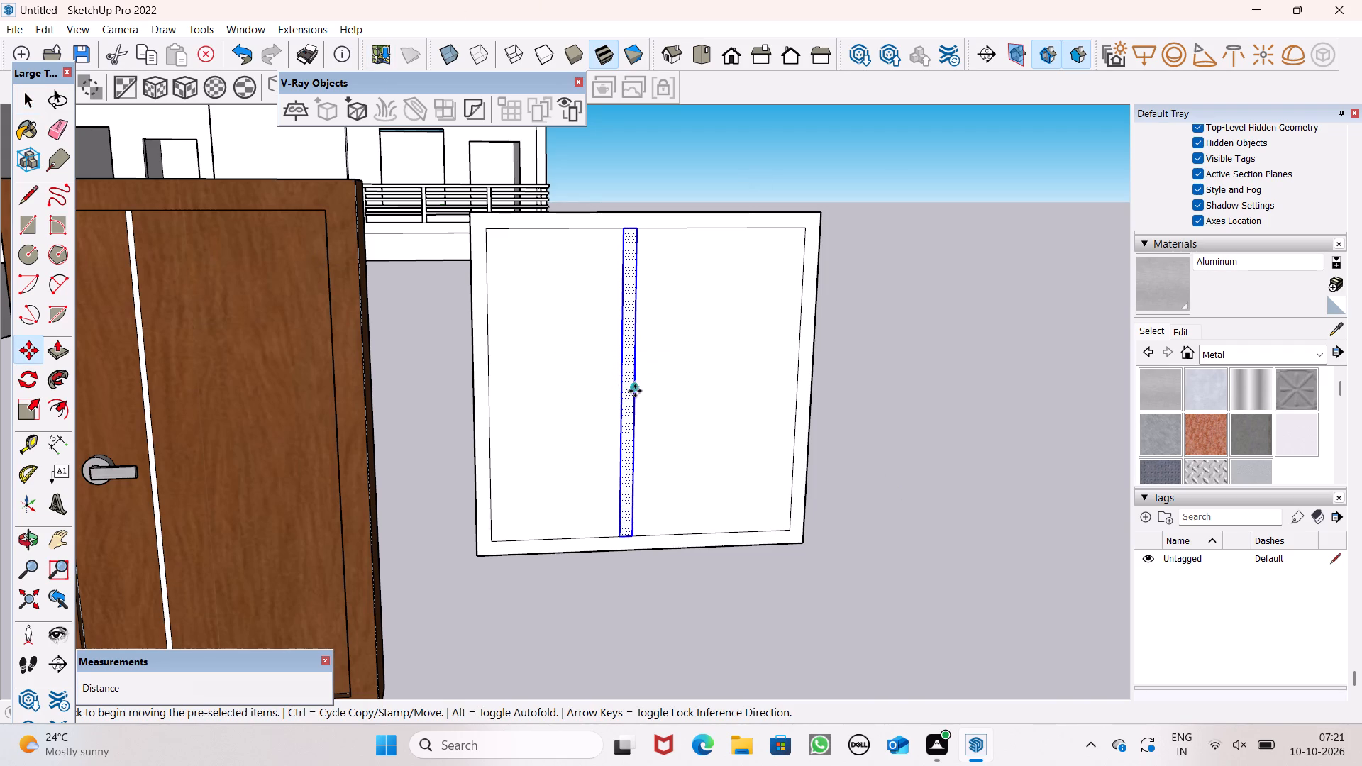
{"action": "left_click_drag", "start_coordinate": [629, 392], "coordinate": [647, 394]}
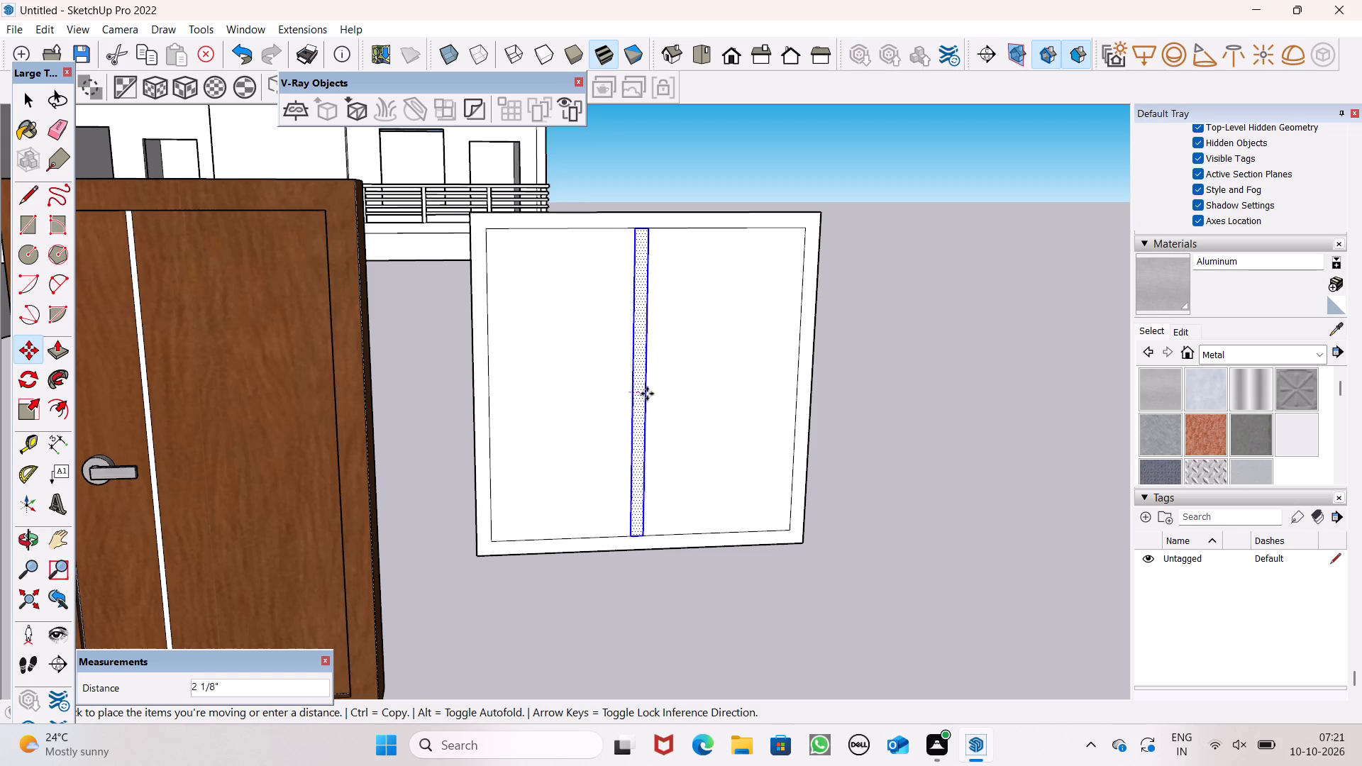
{"action": "left_click_drag", "start_coordinate": [647, 394], "coordinate": [643, 396]}
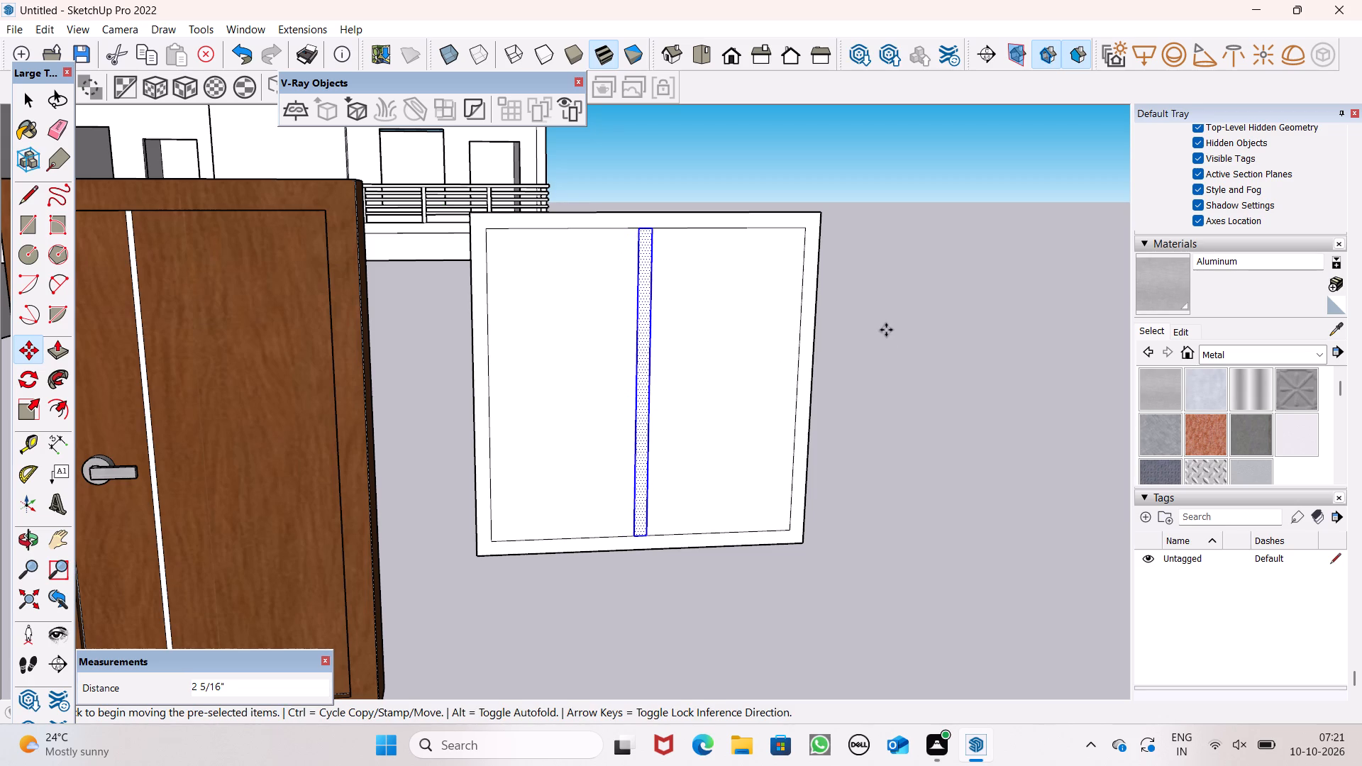
{"action": "scroll", "coordinate": [886, 329], "scroll_direction": "down", "scroll_amount": 4}
{"action": "middle_click_drag", "start_coordinate": [907, 367], "coordinate": [857, 377]}
{"action": "key", "text": "space"}
{"action": "left_click", "coordinate": [791, 398]}
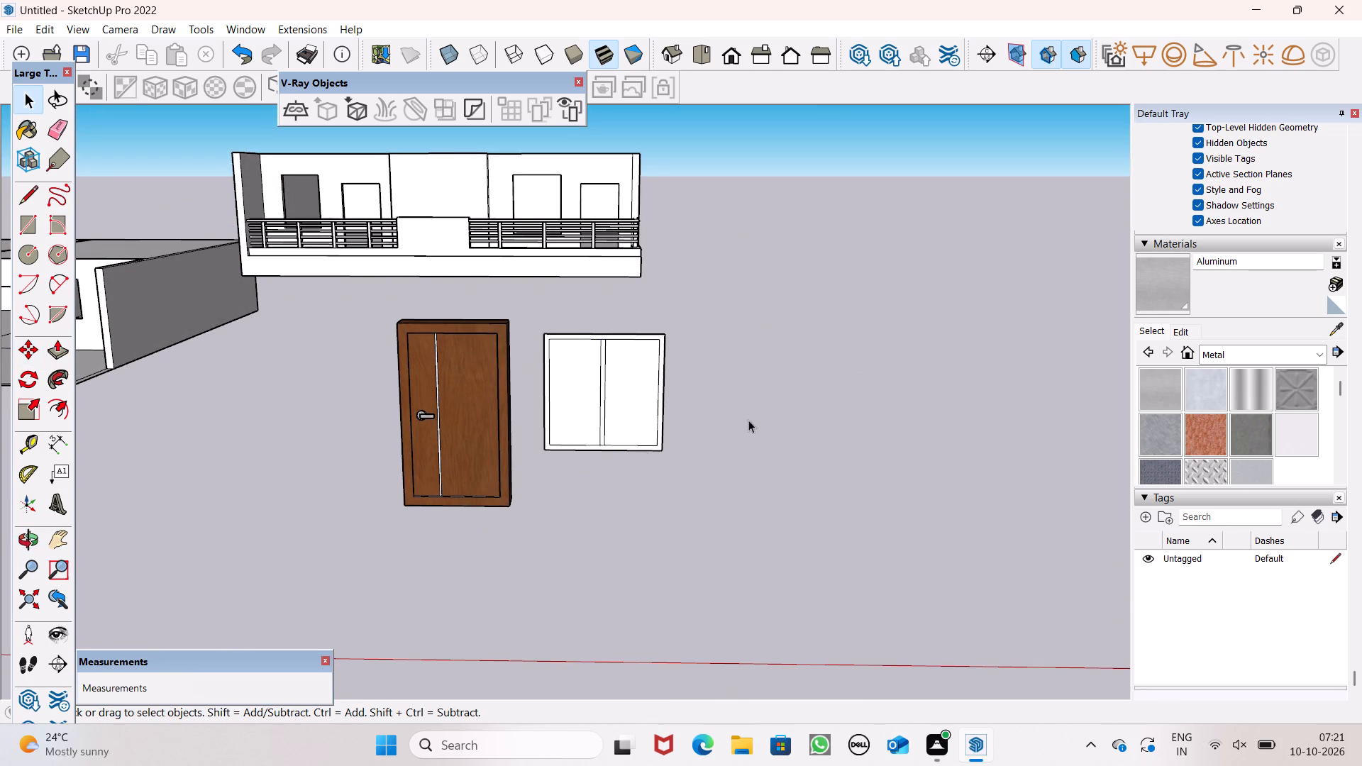
Copy the whole two-panel window about 8' to the side, away from the door.
{"action": "scroll", "coordinate": [595, 449], "scroll_direction": "up", "scroll_amount": 6}
{"action": "triple_click", "coordinate": [655, 400]}
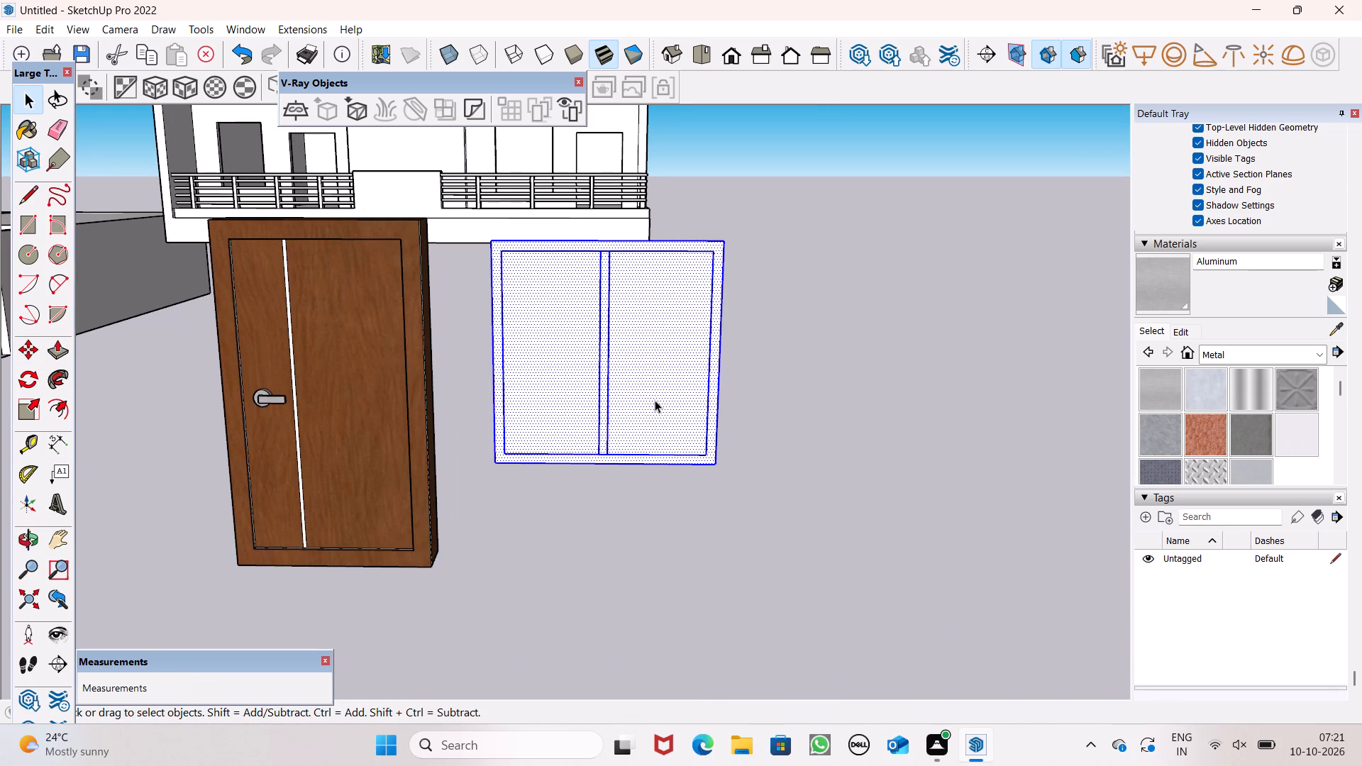
{"action": "key", "text": "m"}
{"action": "key", "text": "Return"}
{"action": "left_click_drag", "start_coordinate": [663, 379], "coordinate": [804, 388]}
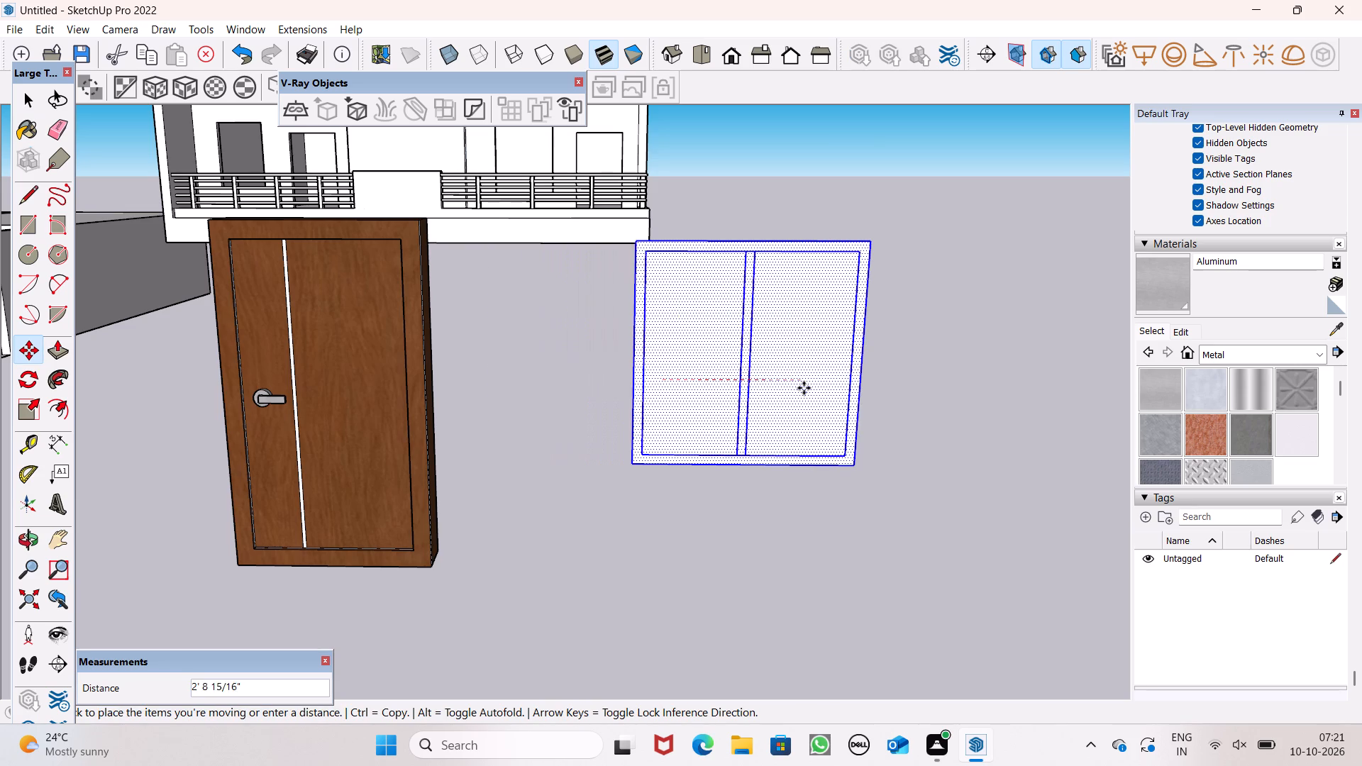
{"action": "left_click_drag", "start_coordinate": [804, 388], "coordinate": [1107, 409]}
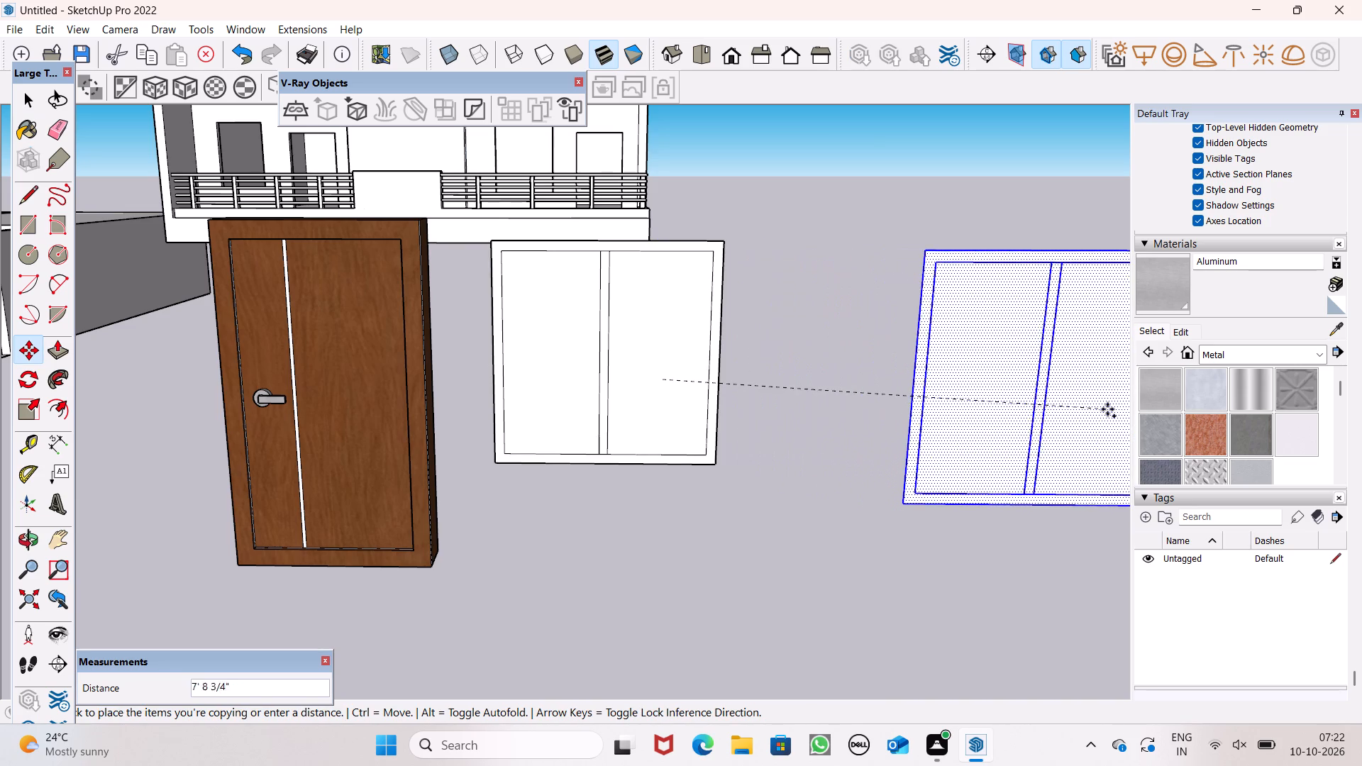
{"action": "left_click_drag", "start_coordinate": [1107, 409], "coordinate": [1119, 408]}
{"action": "key", "text": "space"}
{"action": "left_click", "coordinate": [806, 396]}
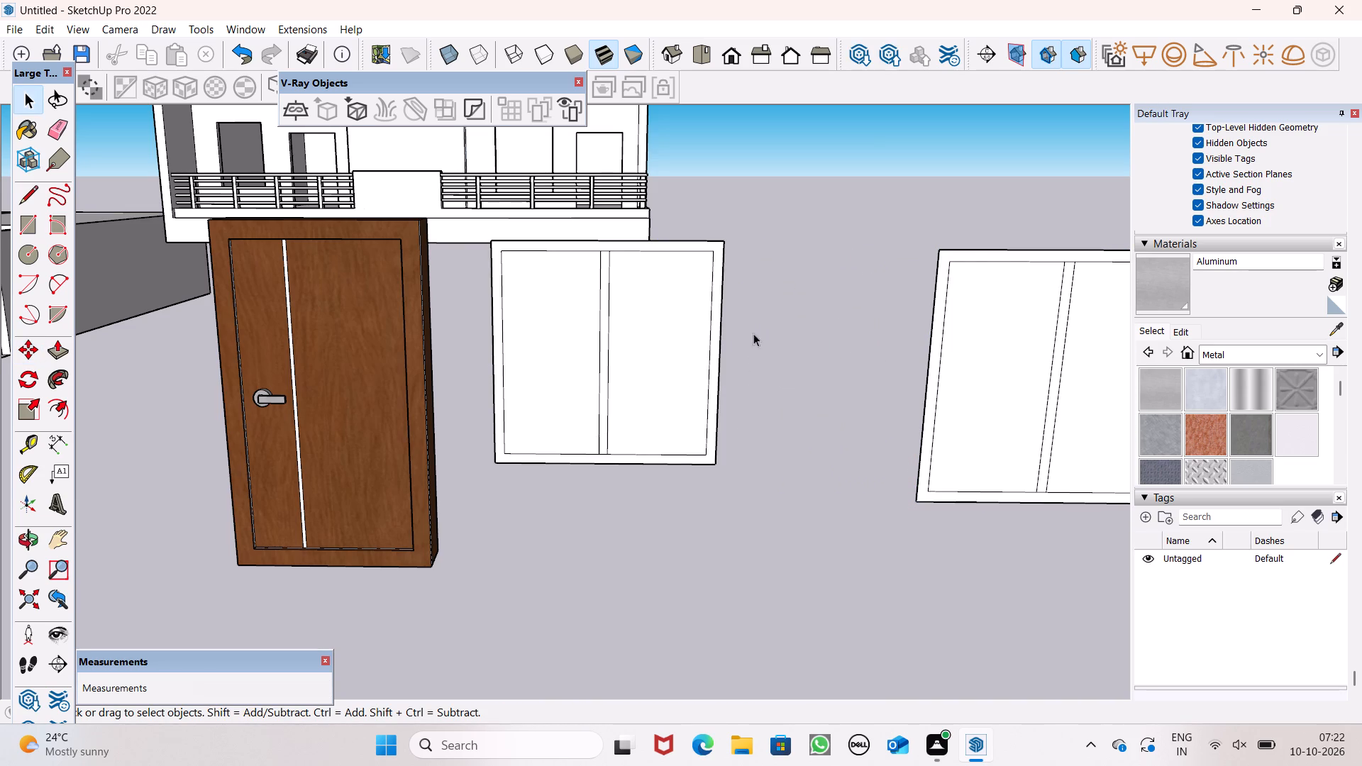
Move the original window's vertical divider about 9" sideways toward the door.
{"action": "scroll", "coordinate": [646, 333], "scroll_direction": "up", "scroll_amount": 3}
{"action": "scroll", "coordinate": [587, 322], "scroll_direction": "up", "scroll_amount": 1}
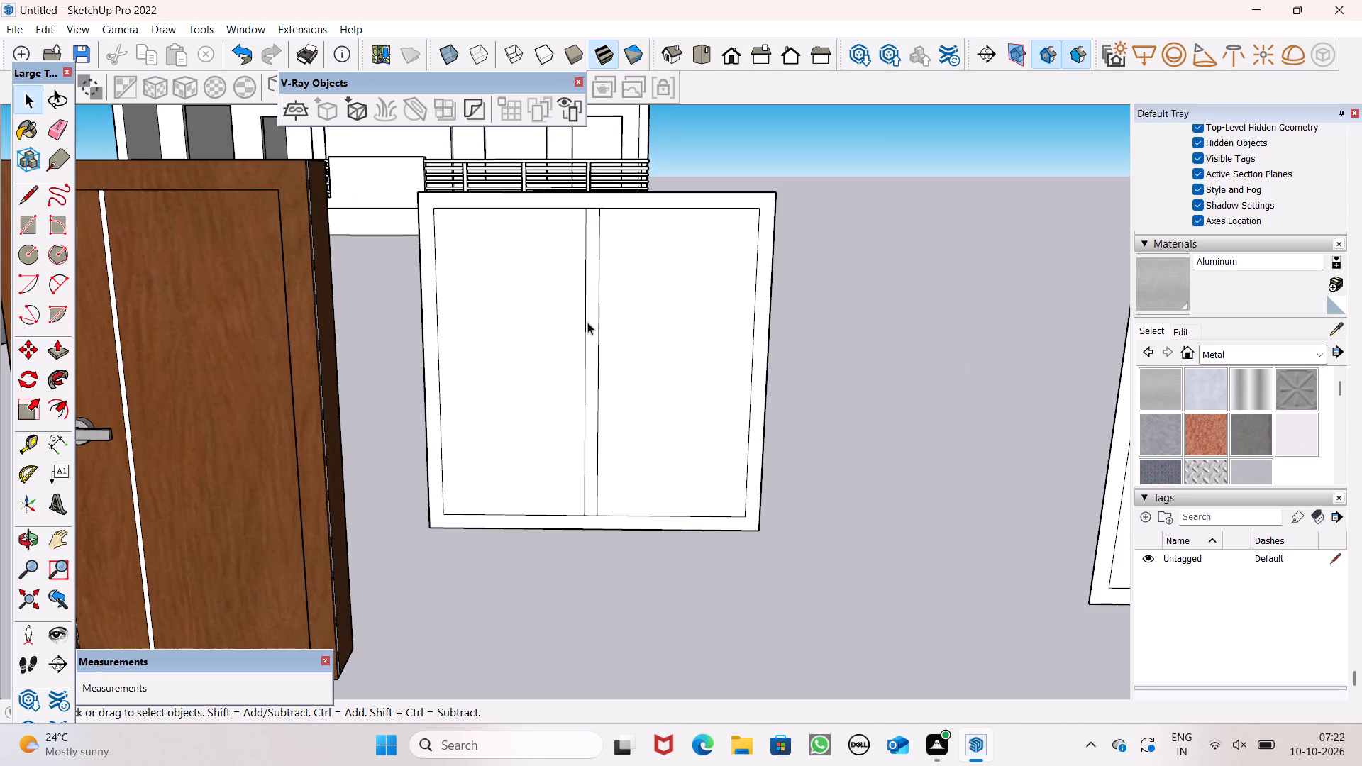
{"action": "scroll", "coordinate": [587, 322], "scroll_direction": "down", "scroll_amount": 4}
{"action": "scroll", "coordinate": [975, 367], "scroll_direction": "down", "scroll_amount": 3}
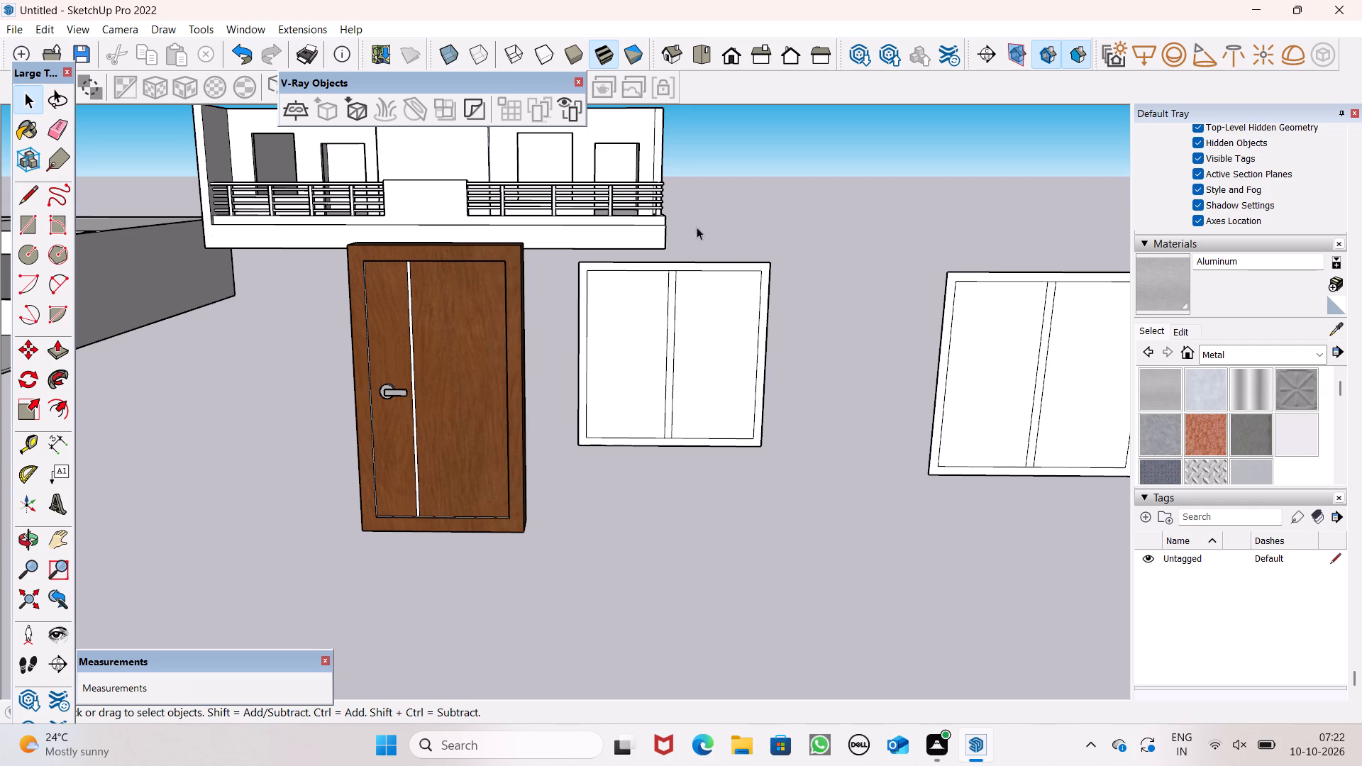
{"action": "scroll", "coordinate": [789, 298], "scroll_direction": "down", "scroll_amount": 2}
{"action": "scroll", "coordinate": [723, 350], "scroll_direction": "up", "scroll_amount": 8}
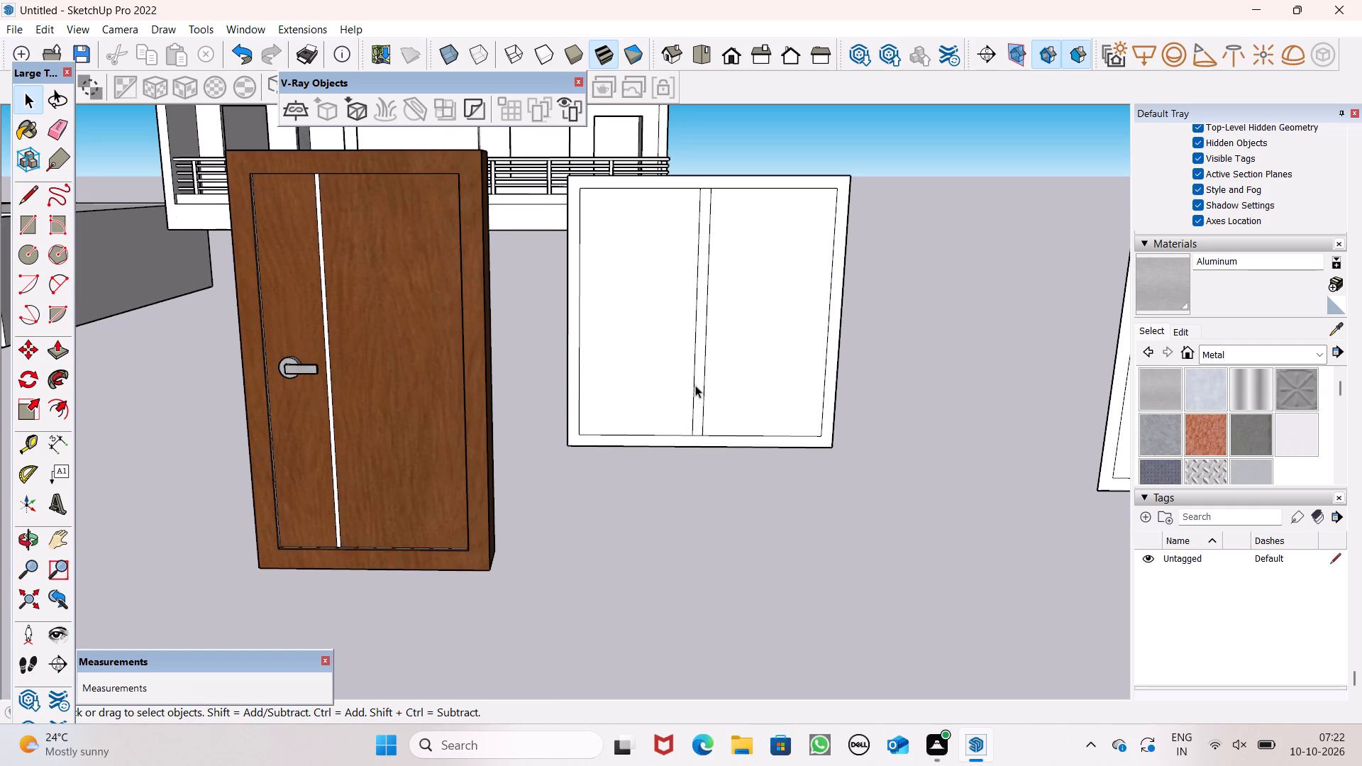
{"action": "double_click", "coordinate": [700, 374]}
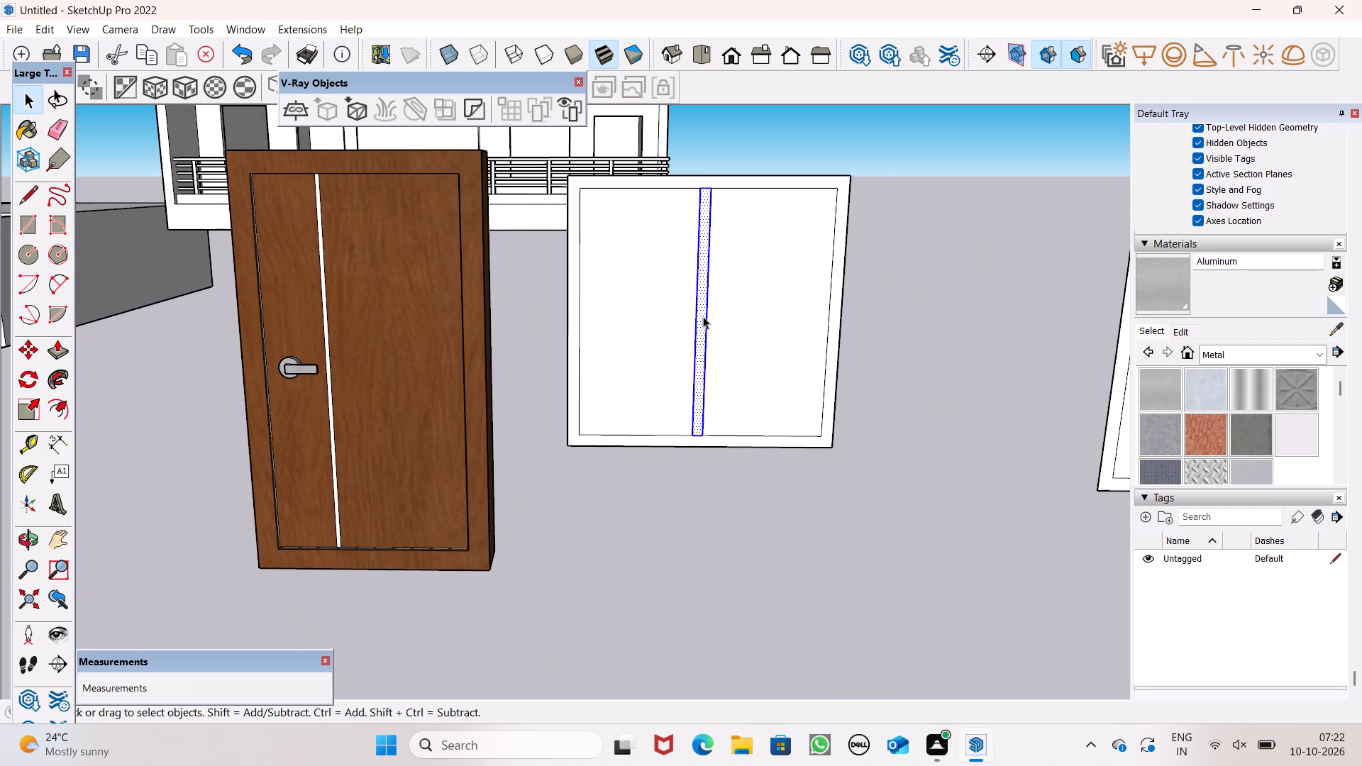
{"action": "scroll", "coordinate": [703, 316], "scroll_direction": "up", "scroll_amount": 2}
{"action": "key", "text": "m"}
{"action": "key", "text": "Return"}
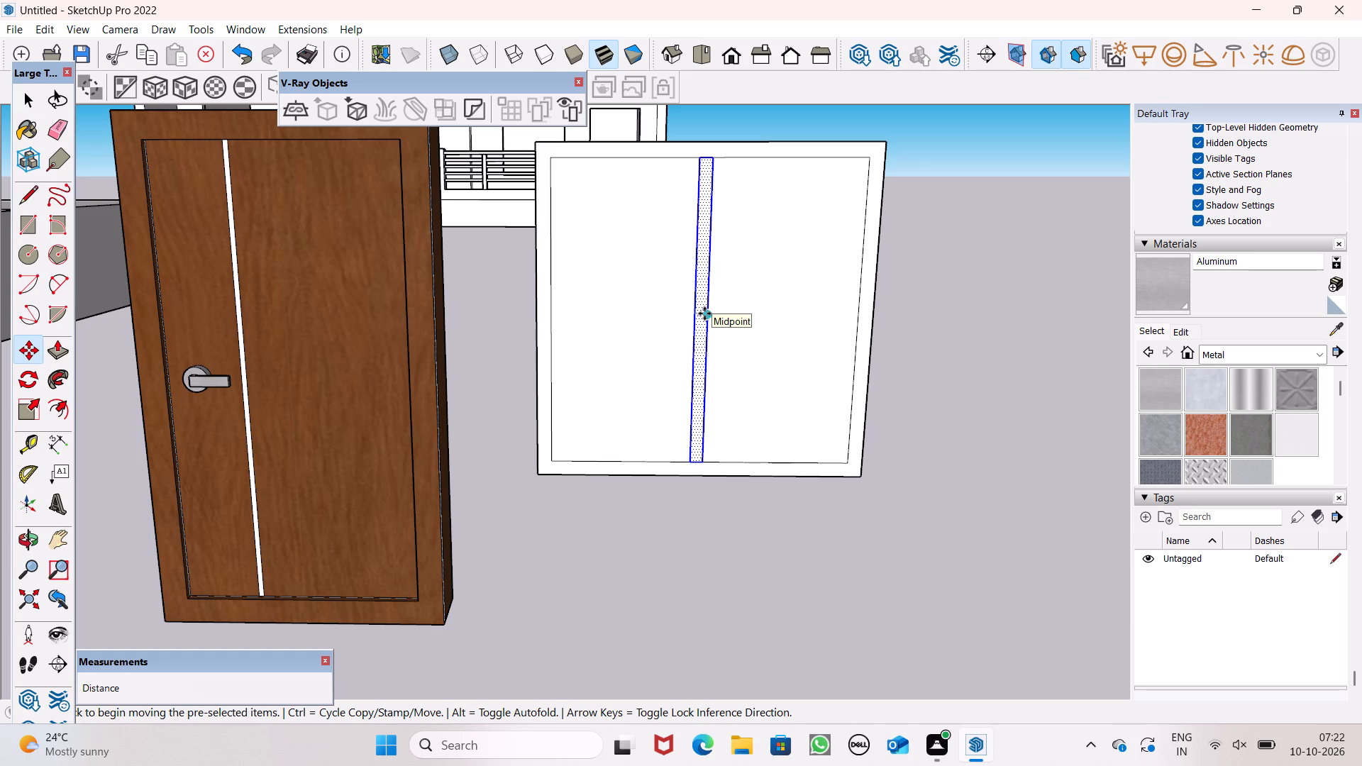
{"action": "left_click_drag", "start_coordinate": [701, 318], "coordinate": [629, 323]}
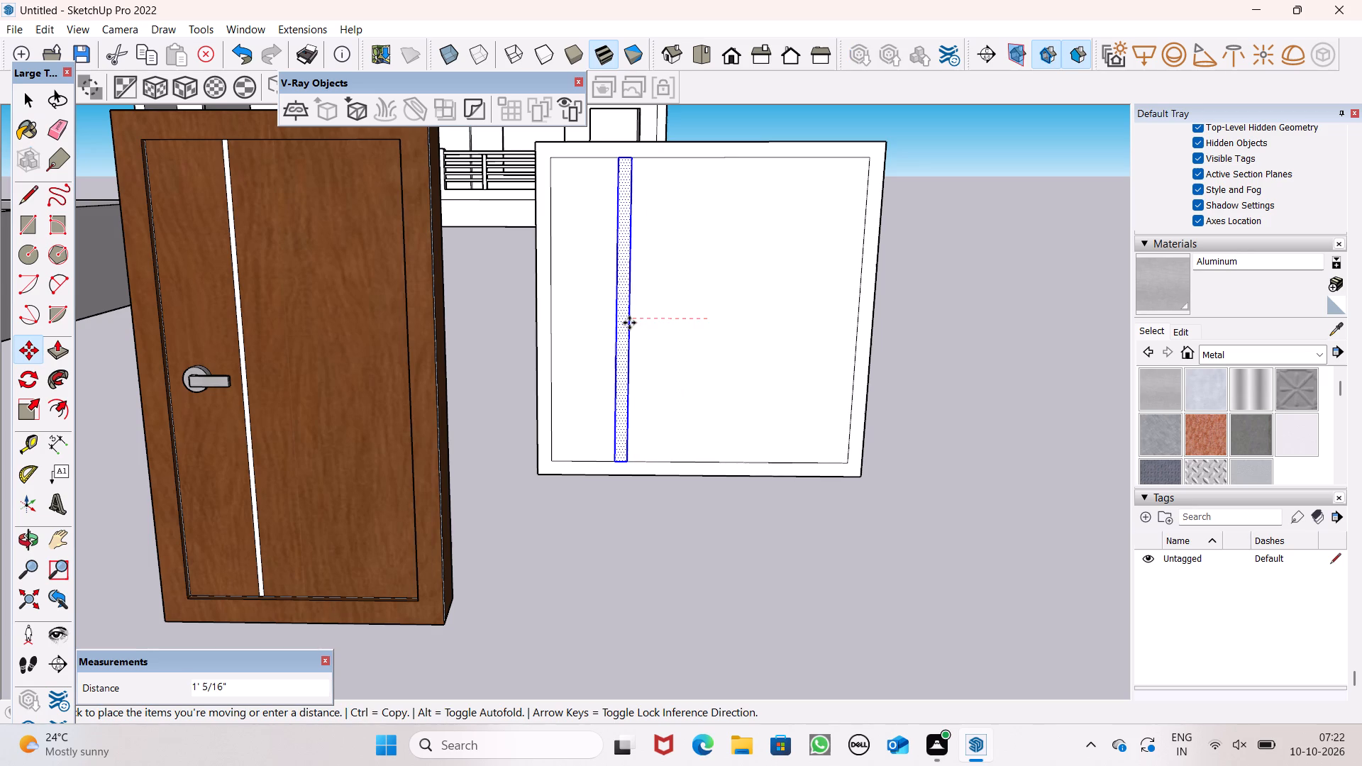
{"action": "left_click_drag", "start_coordinate": [629, 323], "coordinate": [659, 316]}
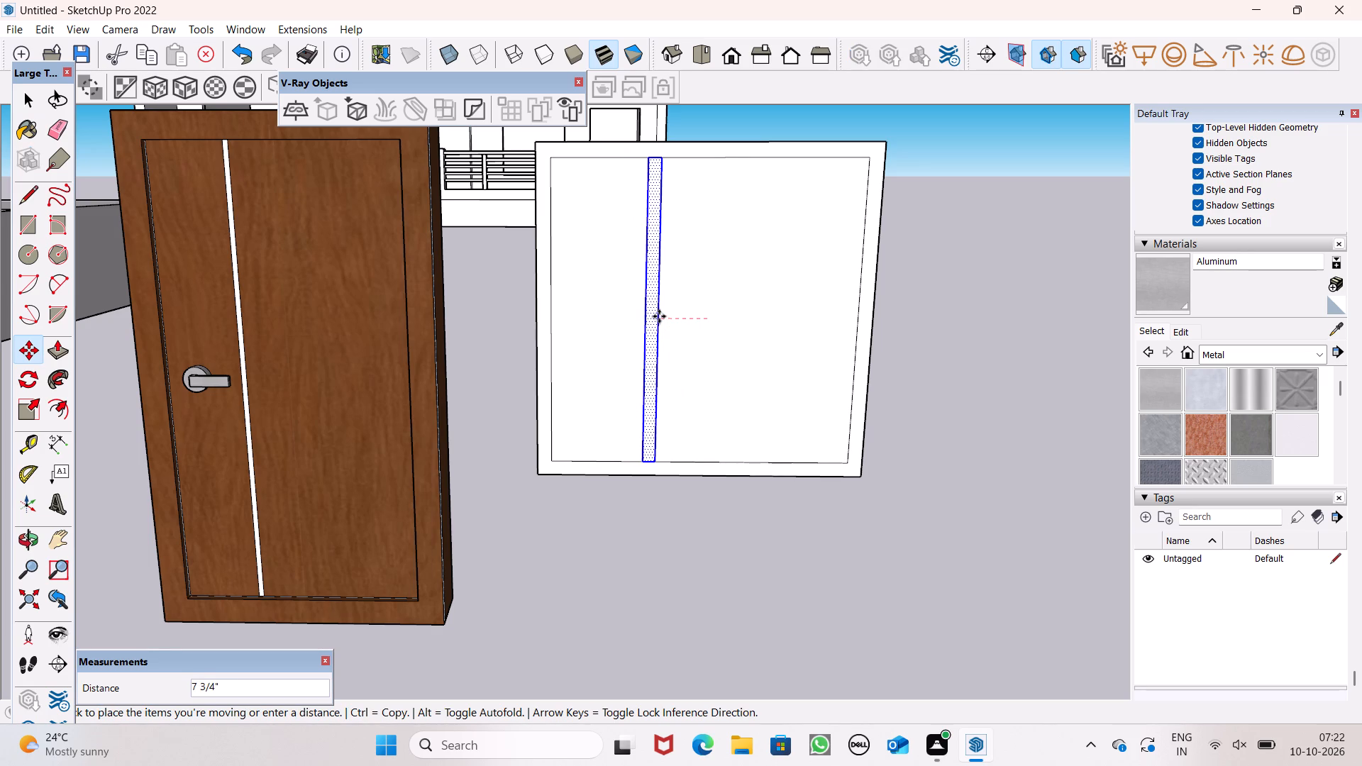
{"action": "left_click_drag", "start_coordinate": [659, 316], "coordinate": [650, 319]}
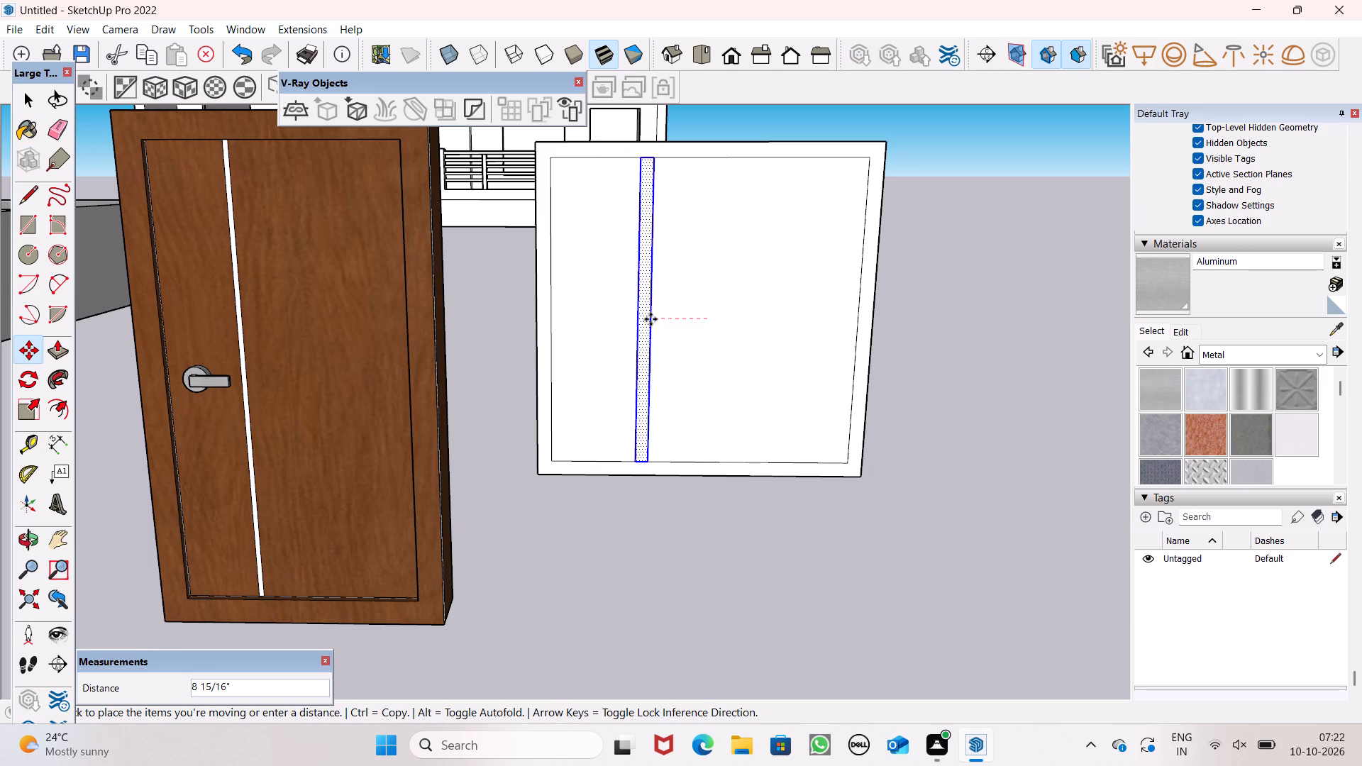
{"action": "left_click_drag", "start_coordinate": [650, 319], "coordinate": [649, 318]}
Copy that divider about 1' 5" away from the door to split the original window into three panels.
{"action": "left_click_drag", "start_coordinate": [642, 317], "coordinate": [687, 325]}
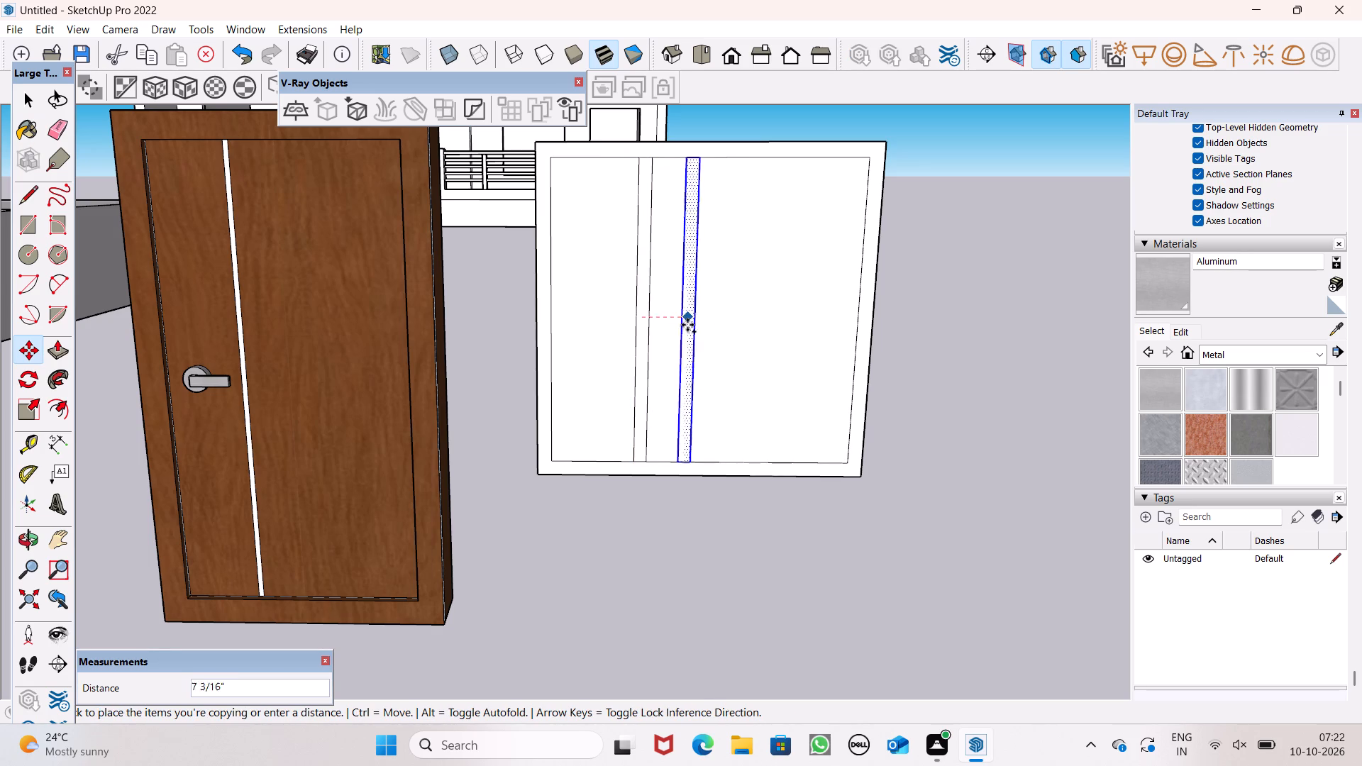
{"action": "left_click_drag", "start_coordinate": [687, 325], "coordinate": [750, 317]}
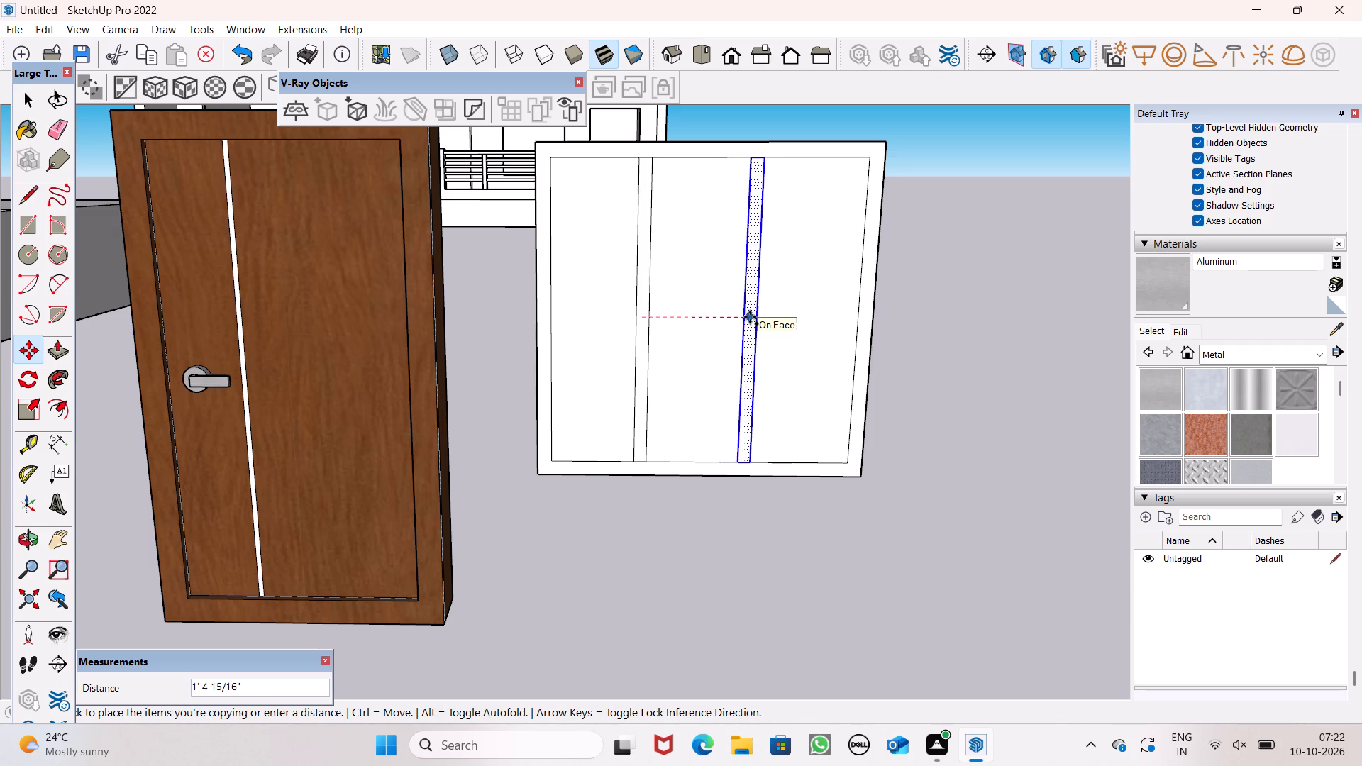
{"action": "left_click_drag", "start_coordinate": [750, 317], "coordinate": [748, 314]}
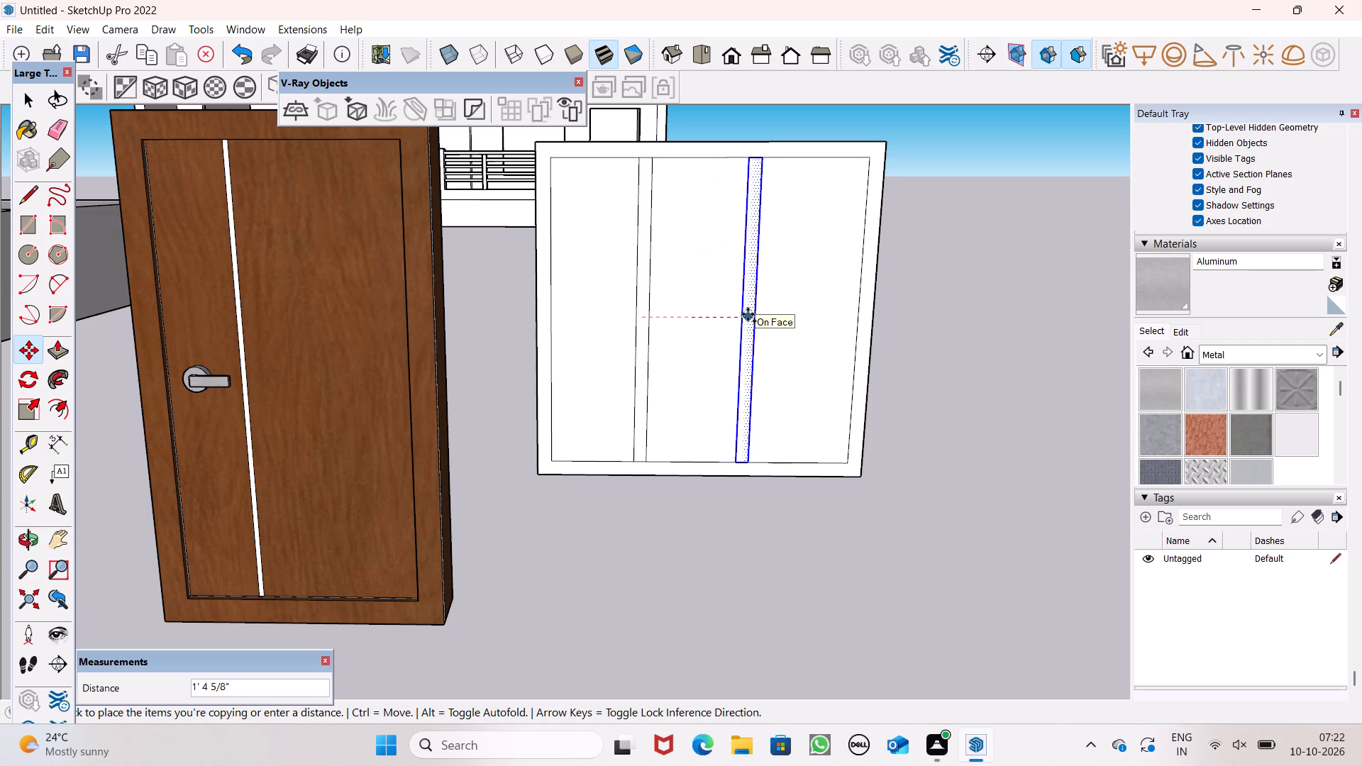
{"action": "left_click_drag", "start_coordinate": [748, 314], "coordinate": [751, 313]}
{"action": "key", "text": "space"}
{"action": "left_click", "coordinate": [966, 372]}
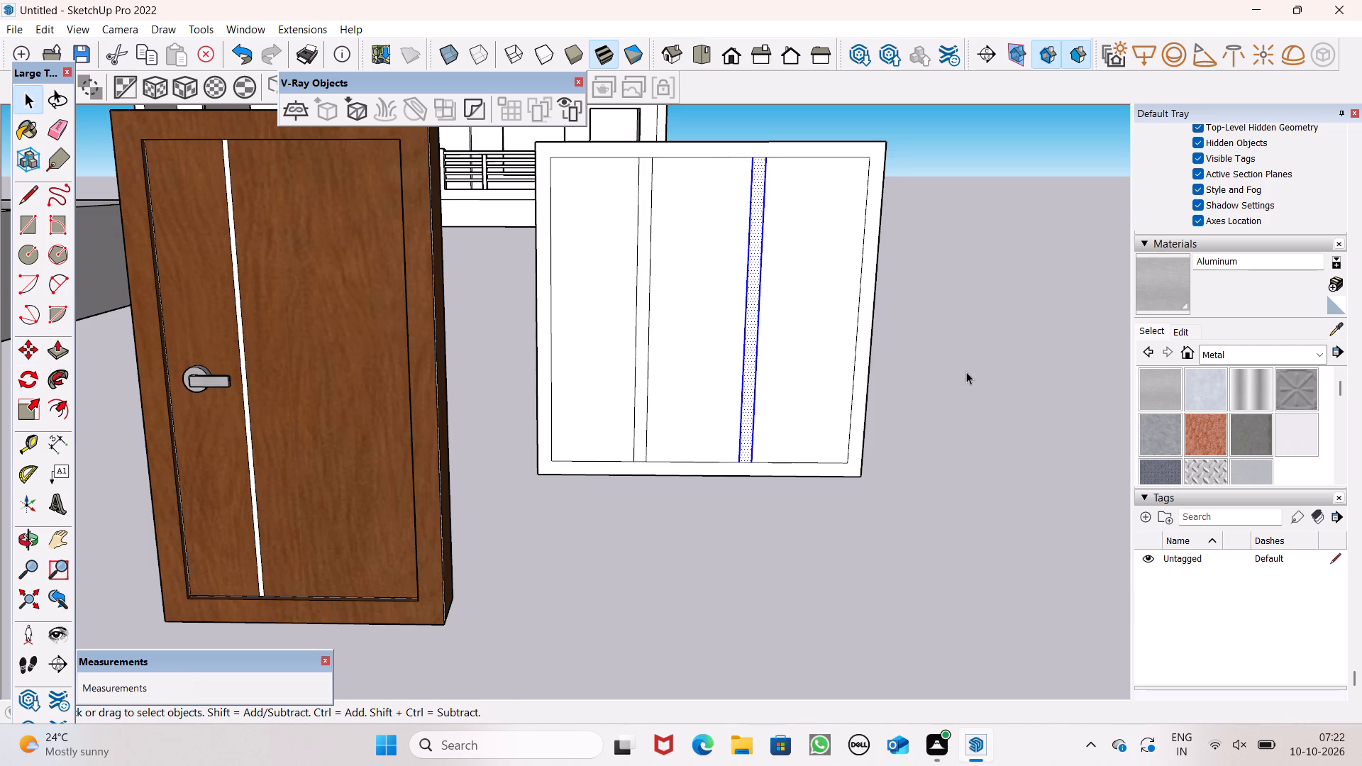
Erase the short frame-line segments at the top and bottom ends of both dividers in the three-panel window.
{"action": "scroll", "coordinate": [849, 301], "scroll_direction": "down", "scroll_amount": 2}
{"action": "scroll", "coordinate": [843, 366], "scroll_direction": "down", "scroll_amount": 4}
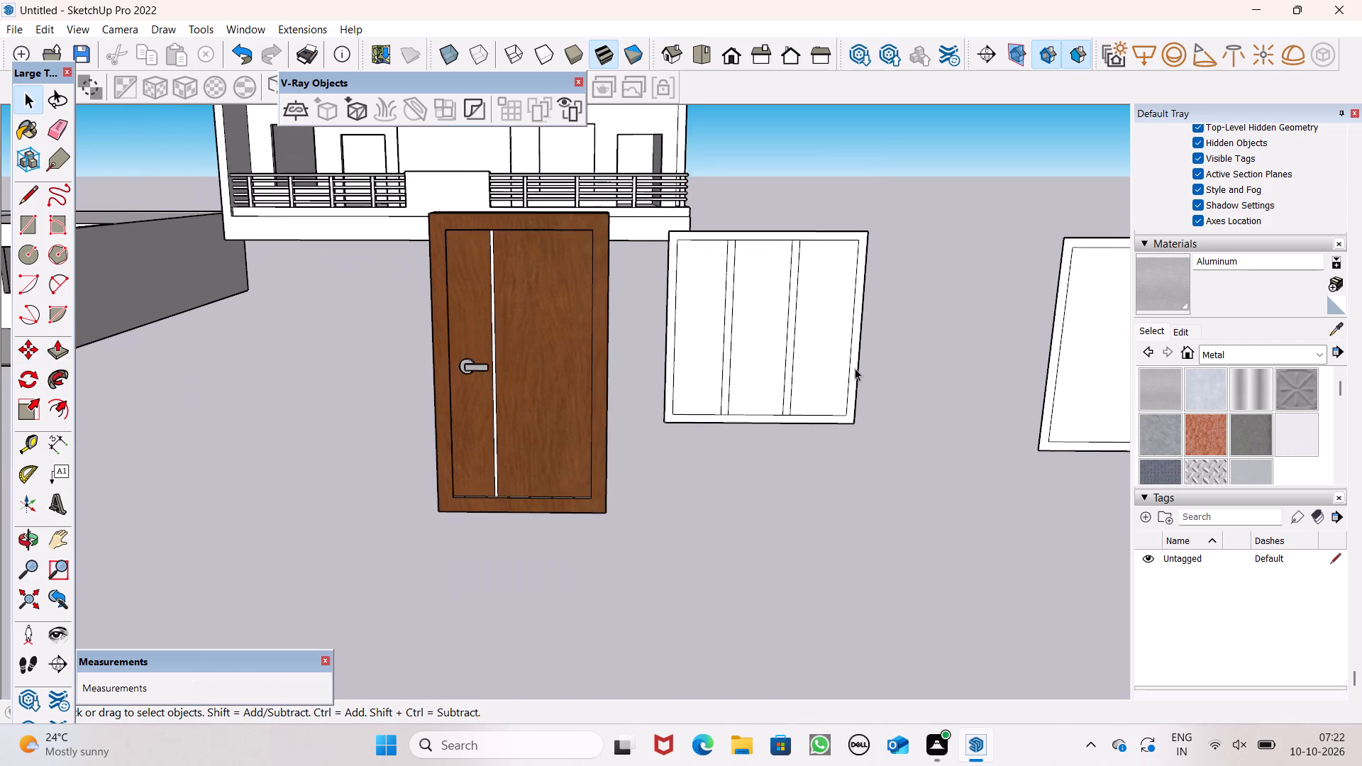
{"action": "scroll", "coordinate": [856, 366], "scroll_direction": "up", "scroll_amount": 3}
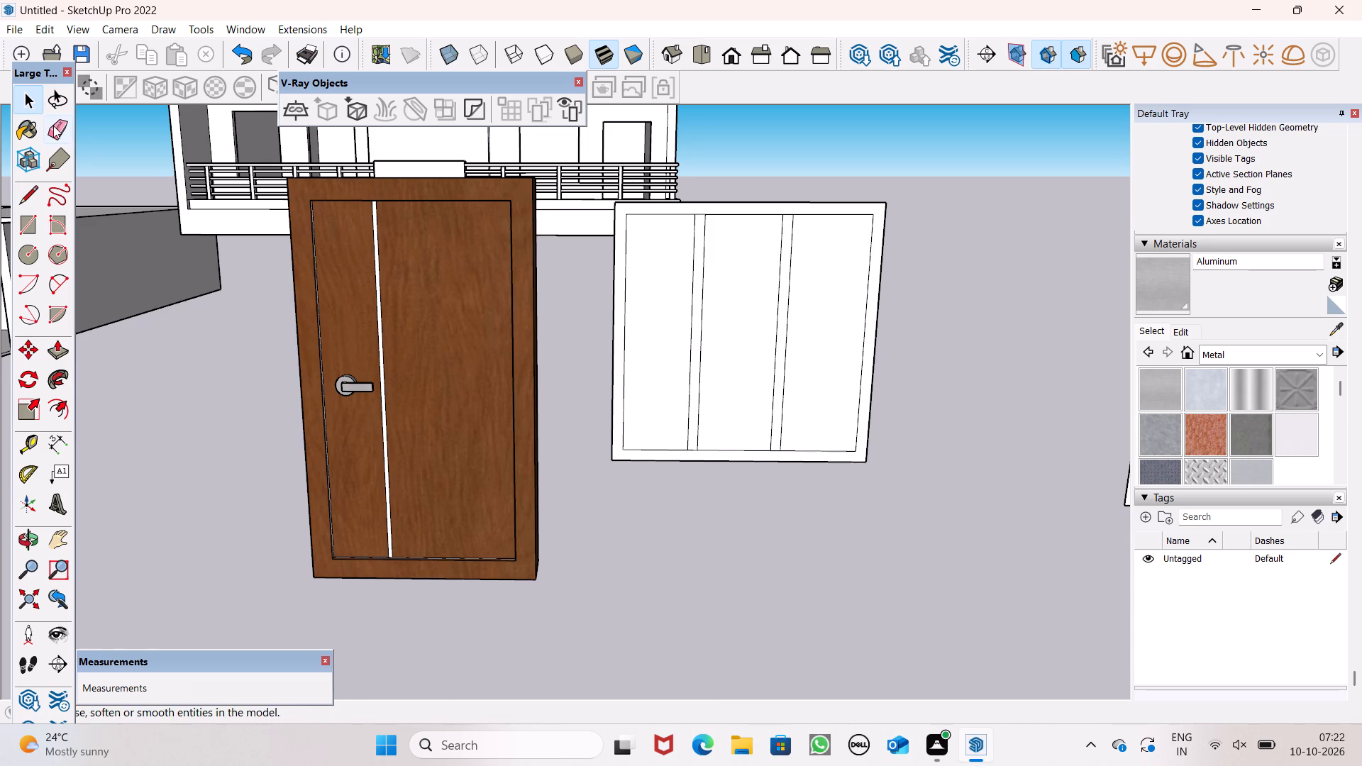
{"action": "left_click", "coordinate": [53, 126]}
{"action": "scroll", "coordinate": [494, 194], "scroll_direction": "up", "scroll_amount": 1}
{"action": "scroll", "coordinate": [790, 218], "scroll_direction": "up", "scroll_amount": 6}
{"action": "scroll", "coordinate": [719, 201], "scroll_direction": "up", "scroll_amount": 5}
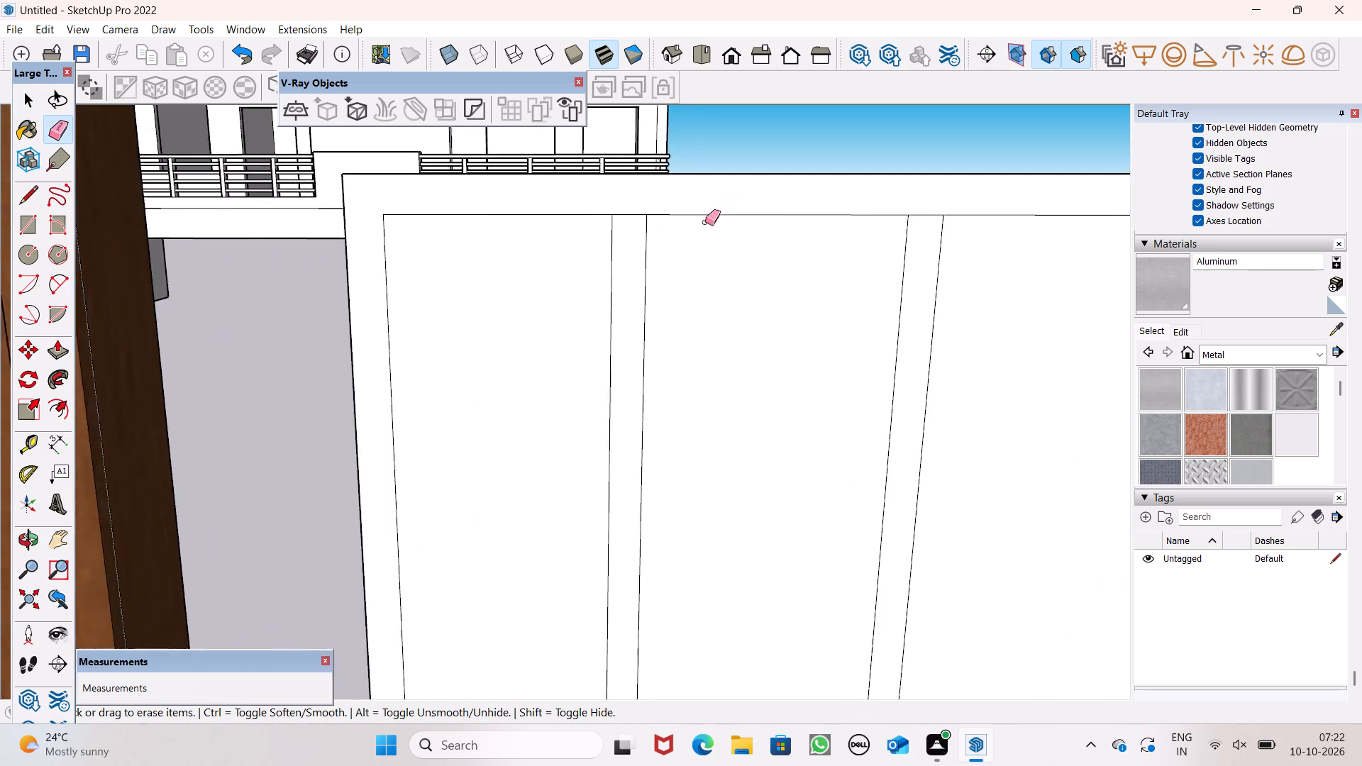
{"action": "scroll", "coordinate": [705, 222], "scroll_direction": "up", "scroll_amount": 2}
{"action": "left_click_drag", "start_coordinate": [618, 209], "coordinate": [611, 219]}
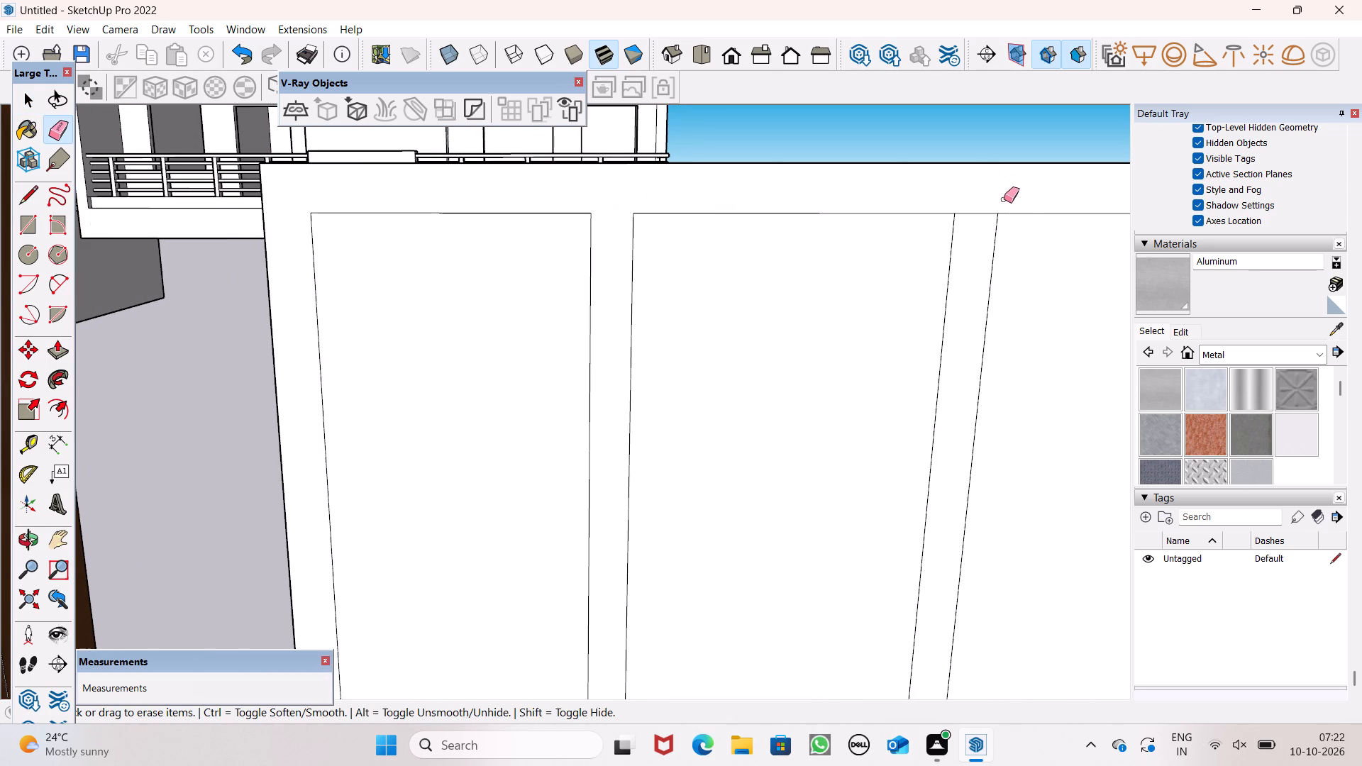
{"action": "left_click_drag", "start_coordinate": [977, 216], "coordinate": [975, 223]}
{"action": "left_click_drag", "start_coordinate": [967, 201], "coordinate": [971, 227]}
{"action": "scroll", "coordinate": [924, 101], "scroll_direction": "down", "scroll_amount": 2}
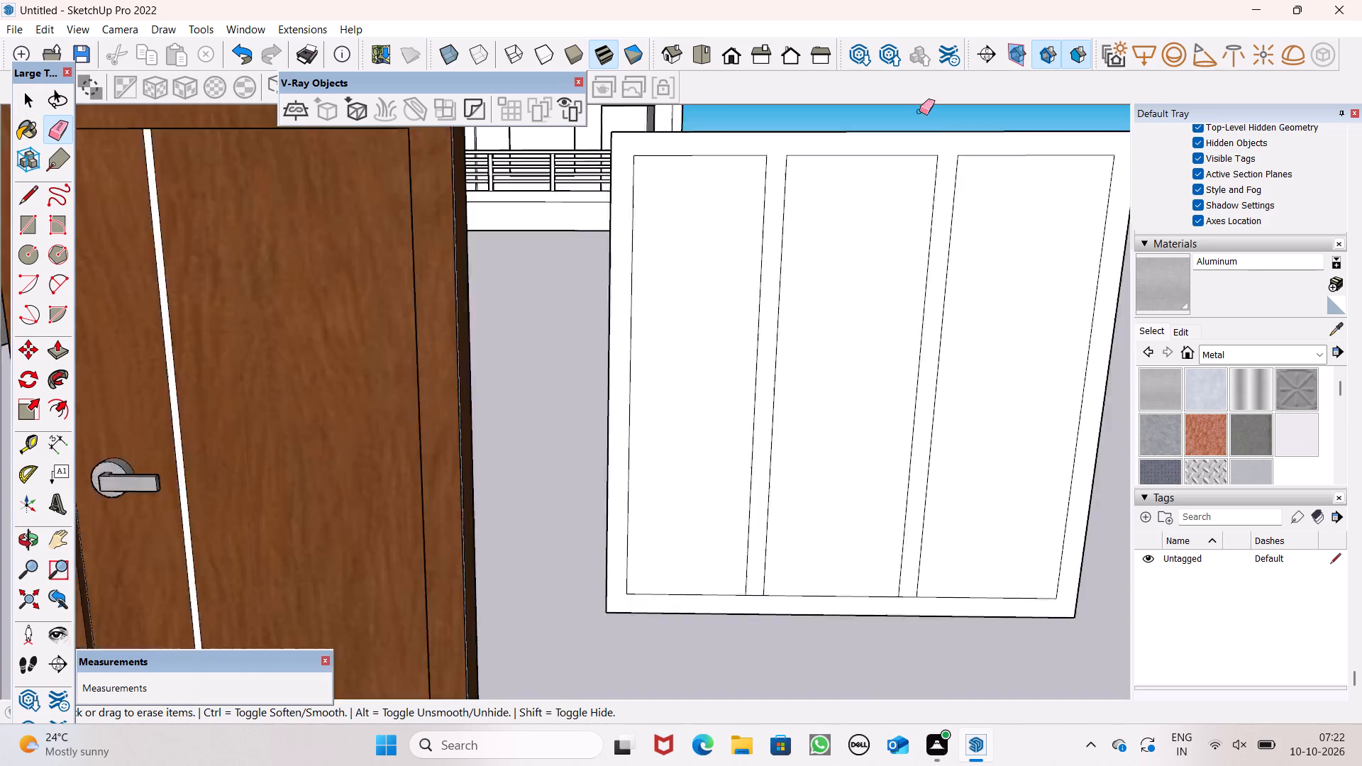
{"action": "scroll", "coordinate": [919, 111], "scroll_direction": "down", "scroll_amount": 4}
{"action": "scroll", "coordinate": [836, 321], "scroll_direction": "up", "scroll_amount": 7}
{"action": "scroll", "coordinate": [950, 350], "scroll_direction": "up", "scroll_amount": 2}
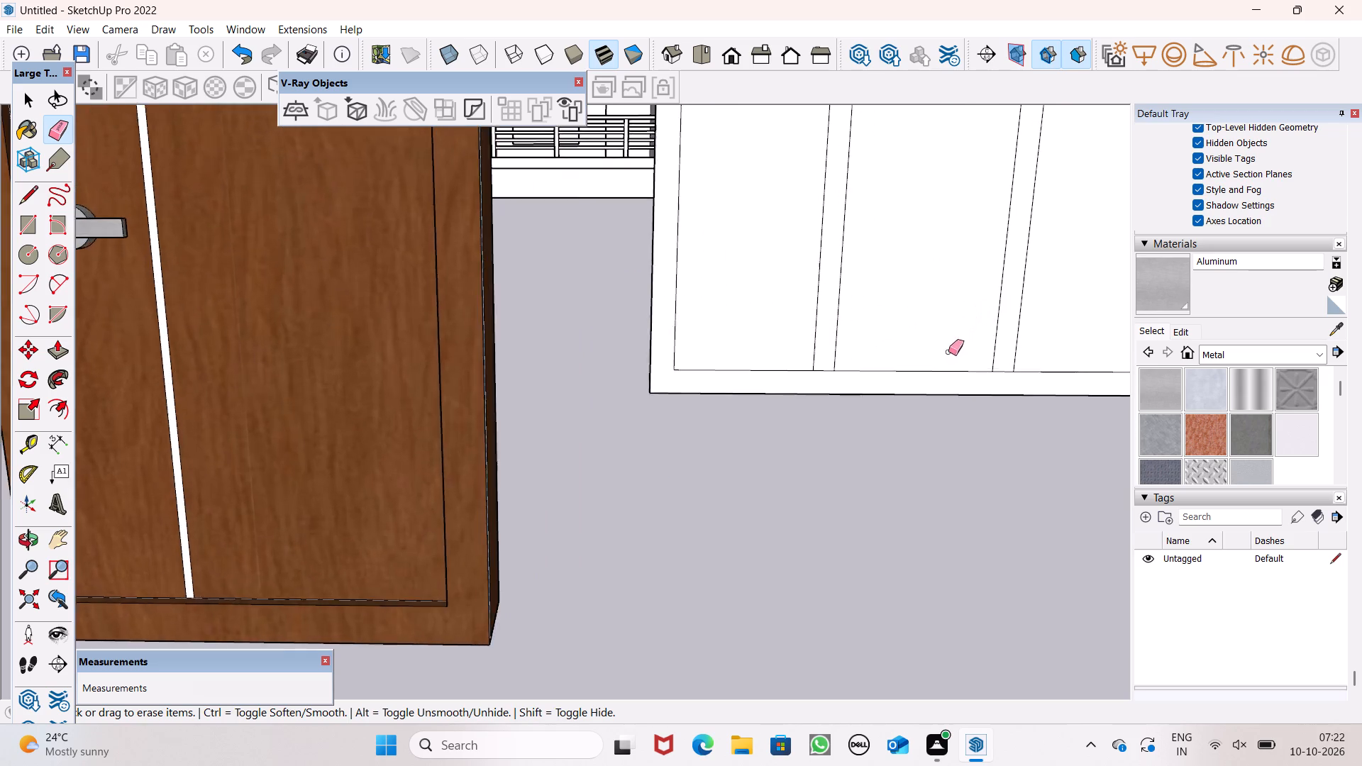
{"action": "scroll", "coordinate": [948, 352], "scroll_direction": "up", "scroll_amount": 2}
{"action": "left_click_drag", "start_coordinate": [1021, 370], "coordinate": [1015, 374]}
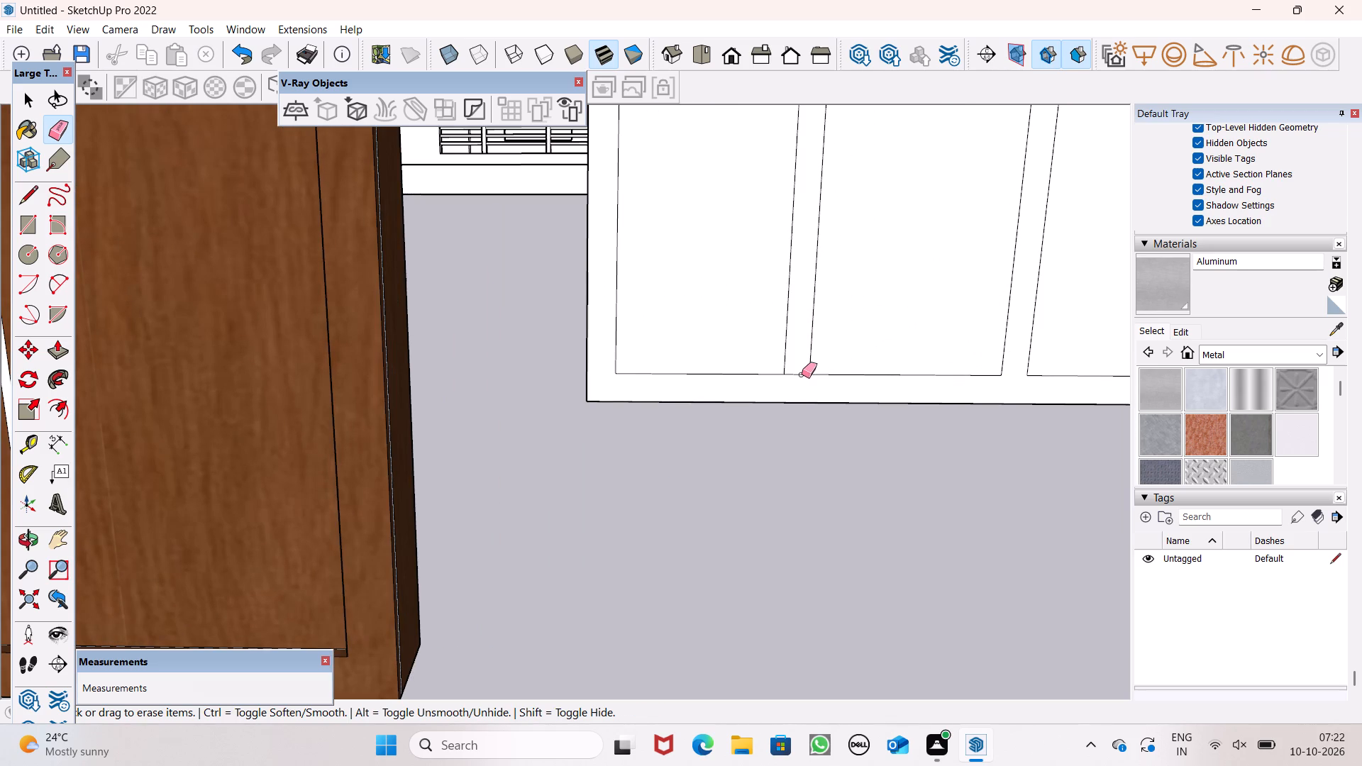
{"action": "left_click", "coordinate": [797, 367]}
Erase the short frame-line segment across the bottom end of the divider in the copied two-panel window.
{"action": "scroll", "coordinate": [799, 285], "scroll_direction": "down", "scroll_amount": 13}
{"action": "scroll", "coordinate": [796, 304], "scroll_direction": "up", "scroll_amount": 1}
{"action": "scroll", "coordinate": [796, 305], "scroll_direction": "down", "scroll_amount": 4}
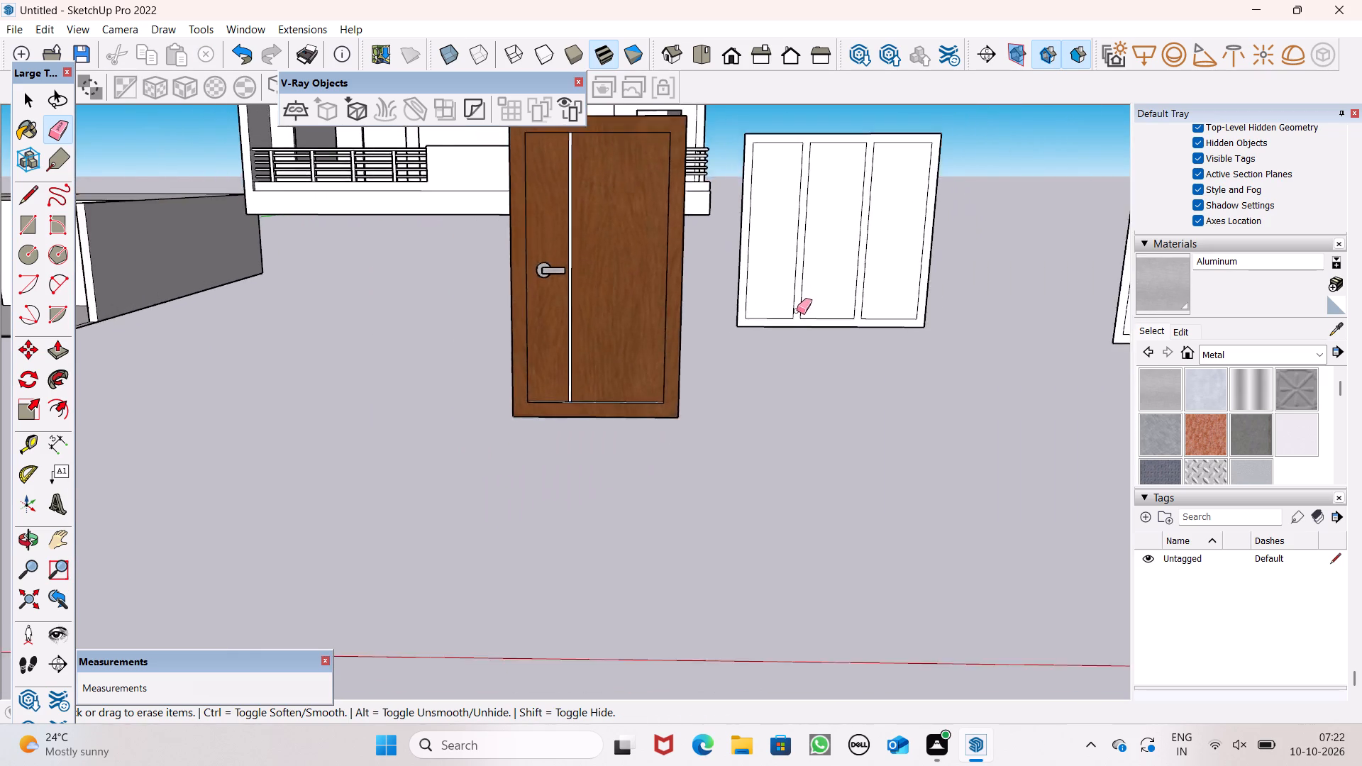
{"action": "scroll", "coordinate": [797, 306], "scroll_direction": "down", "scroll_amount": 7}
{"action": "scroll", "coordinate": [970, 248], "scroll_direction": "up", "scroll_amount": 4}
{"action": "scroll", "coordinate": [970, 248], "scroll_direction": "down", "scroll_amount": 1}
{"action": "scroll", "coordinate": [970, 248], "scroll_direction": "up", "scroll_amount": 9}
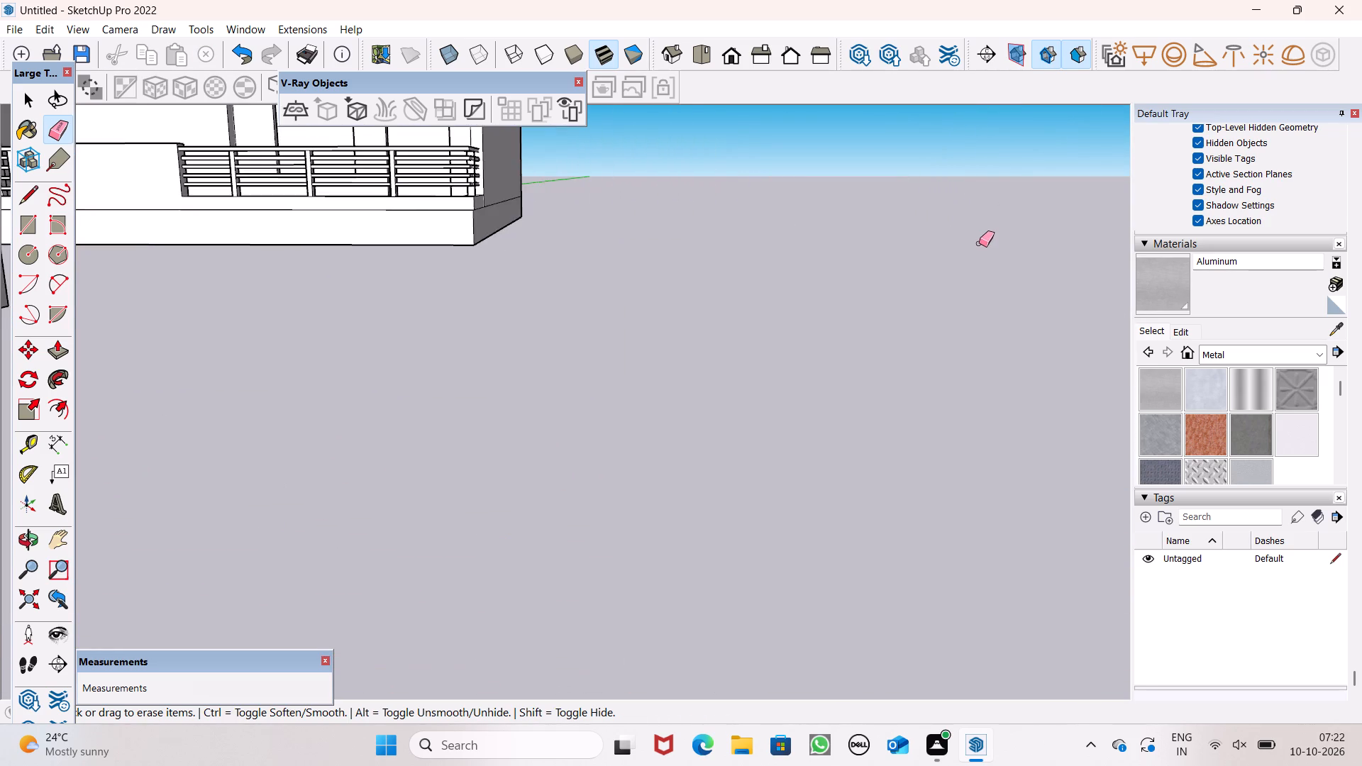
{"action": "scroll", "coordinate": [977, 244], "scroll_direction": "down", "scroll_amount": 2}
{"action": "left_click", "coordinate": [785, 331]}
{"action": "scroll", "coordinate": [789, 188], "scroll_direction": "down", "scroll_amount": 6}
{"action": "scroll", "coordinate": [787, 321], "scroll_direction": "up", "scroll_amount": 14}
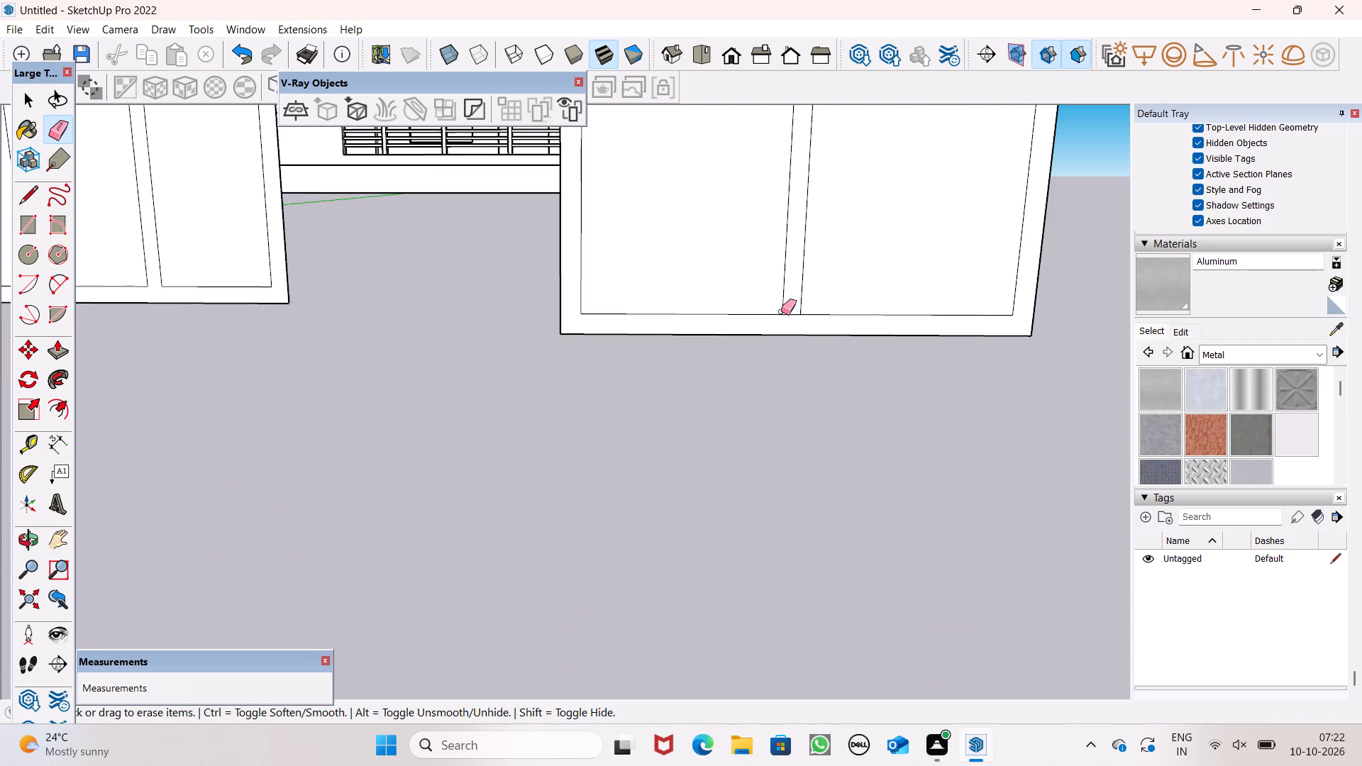
{"action": "scroll", "coordinate": [790, 301], "scroll_direction": "up", "scroll_amount": 4}
{"action": "left_click_drag", "start_coordinate": [794, 302], "coordinate": [793, 332]}
{"action": "scroll", "coordinate": [808, 235], "scroll_direction": "down", "scroll_amount": 7}
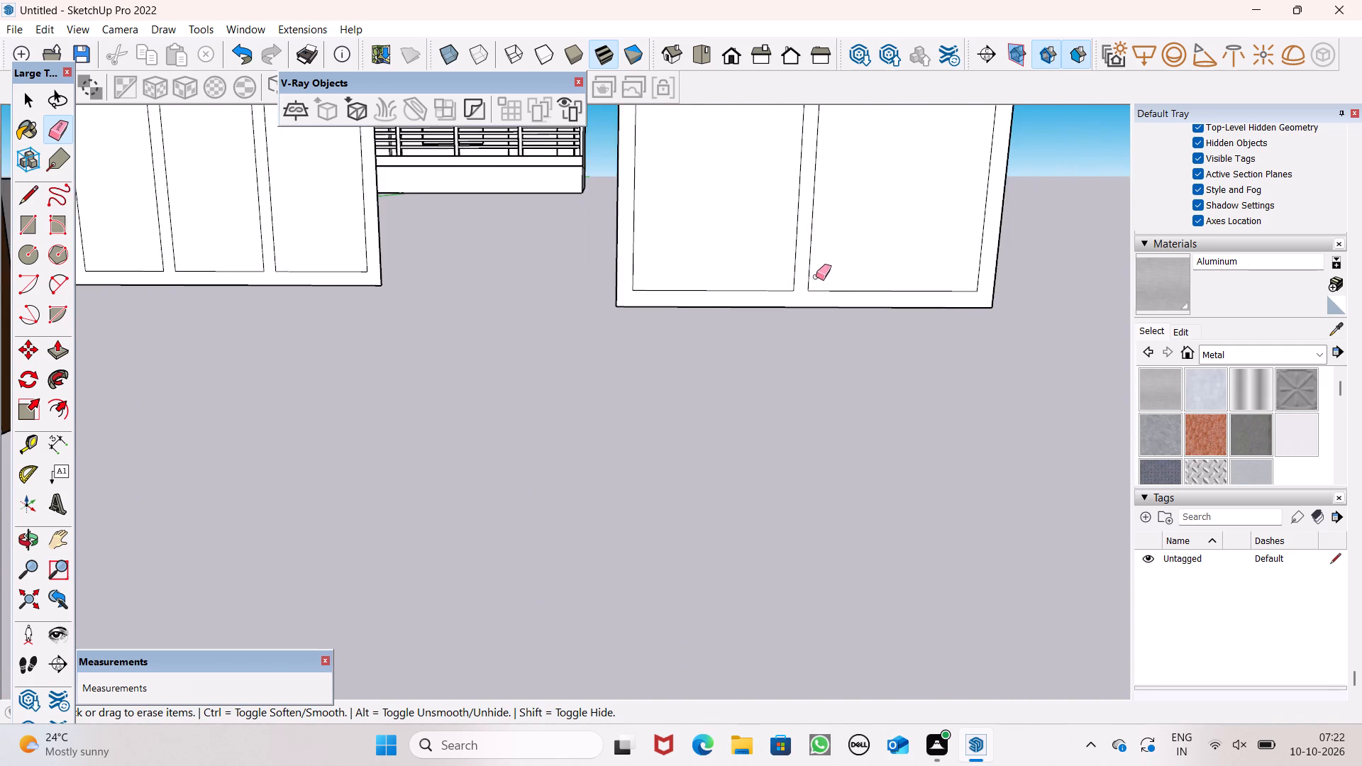
{"action": "scroll", "coordinate": [816, 284], "scroll_direction": "down", "scroll_amount": 5}
{"action": "key", "text": "space"}
{"action": "scroll", "coordinate": [755, 289], "scroll_direction": "down", "scroll_amount": 8}
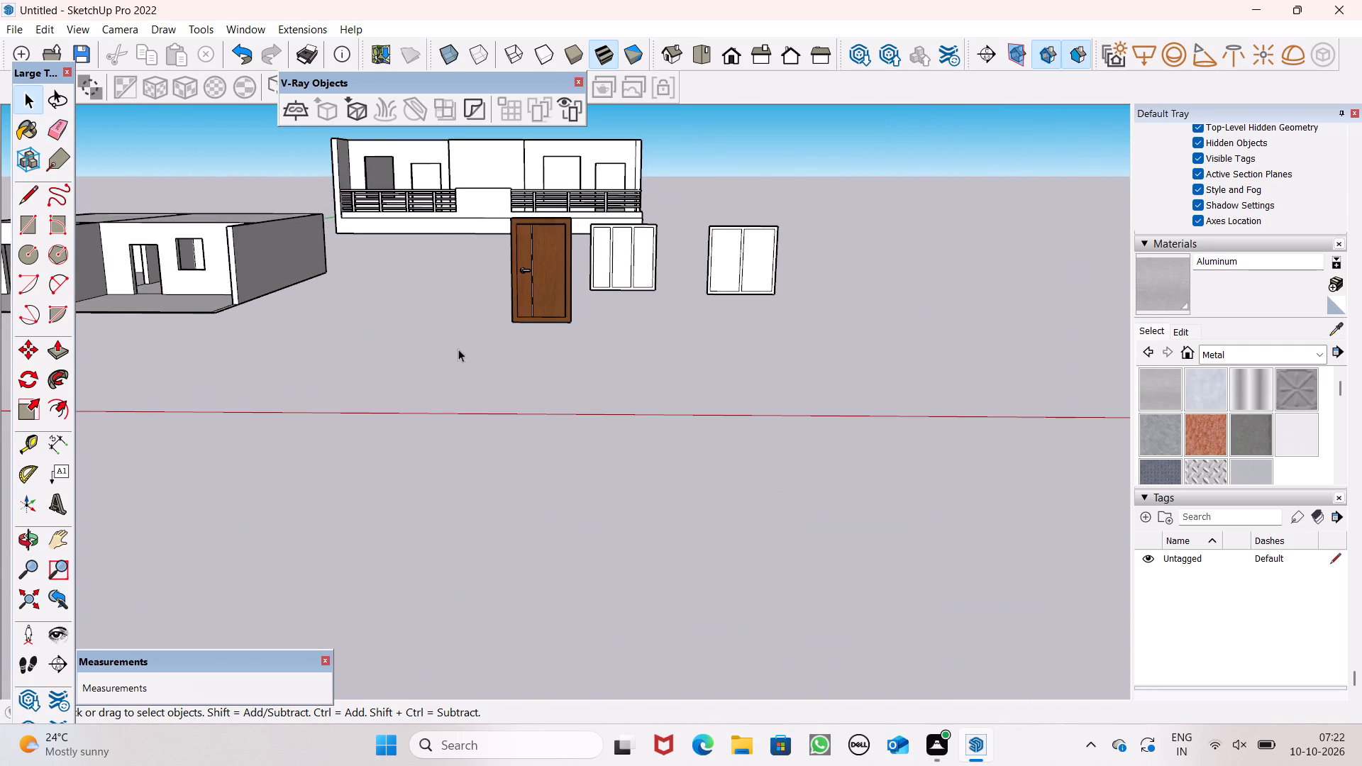
Push/Pull the three-panel window's frame face, including both dividers, to a depth of 9".
{"action": "scroll", "coordinate": [859, 217], "scroll_direction": "down", "scroll_amount": 3}
{"action": "middle_click_drag", "start_coordinate": [826, 256], "coordinate": [296, 384]}
{"action": "scroll", "coordinate": [193, 284], "scroll_direction": "up", "scroll_amount": 7}
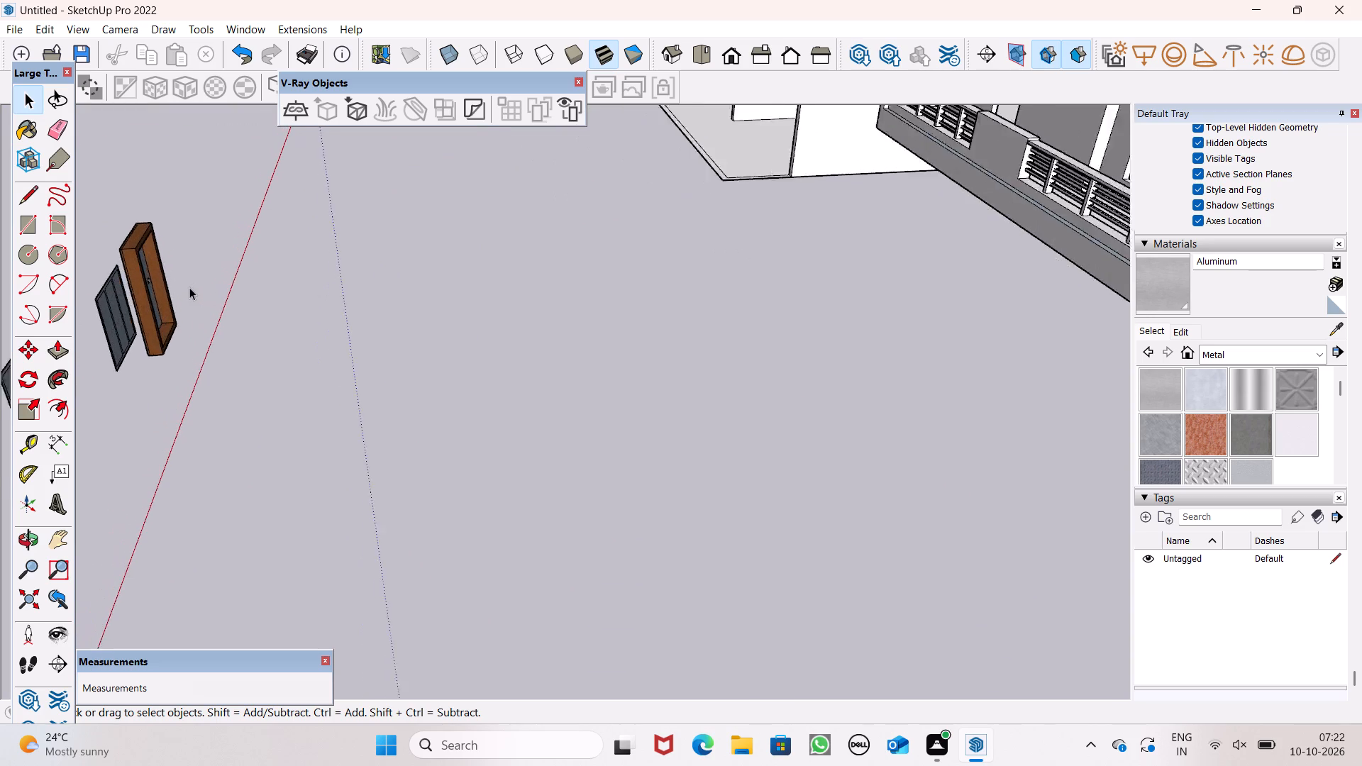
{"action": "scroll", "coordinate": [170, 206], "scroll_direction": "down", "scroll_amount": 6}
{"action": "scroll", "coordinate": [188, 293], "scroll_direction": "up", "scroll_amount": 7}
{"action": "scroll", "coordinate": [123, 226], "scroll_direction": "up", "scroll_amount": 8}
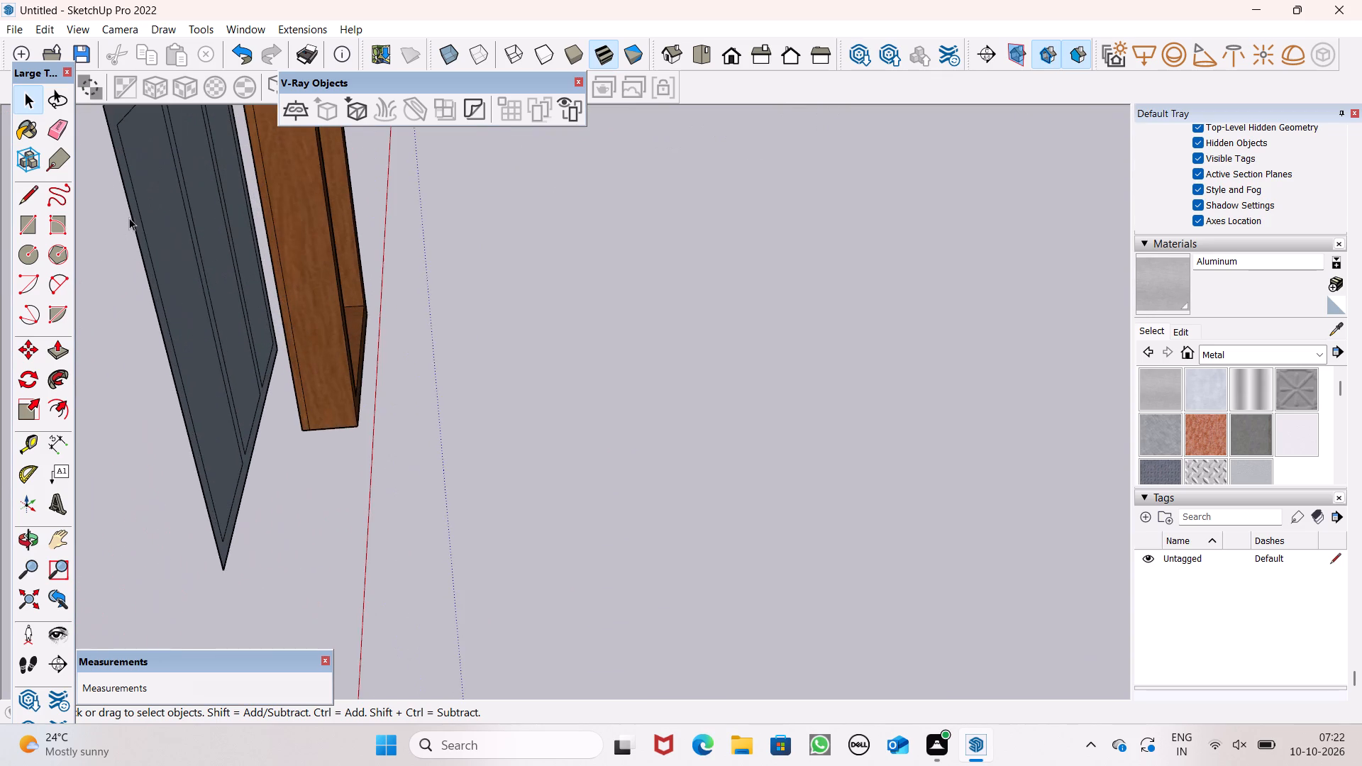
{"action": "scroll", "coordinate": [131, 222], "scroll_direction": "down", "scroll_amount": 3}
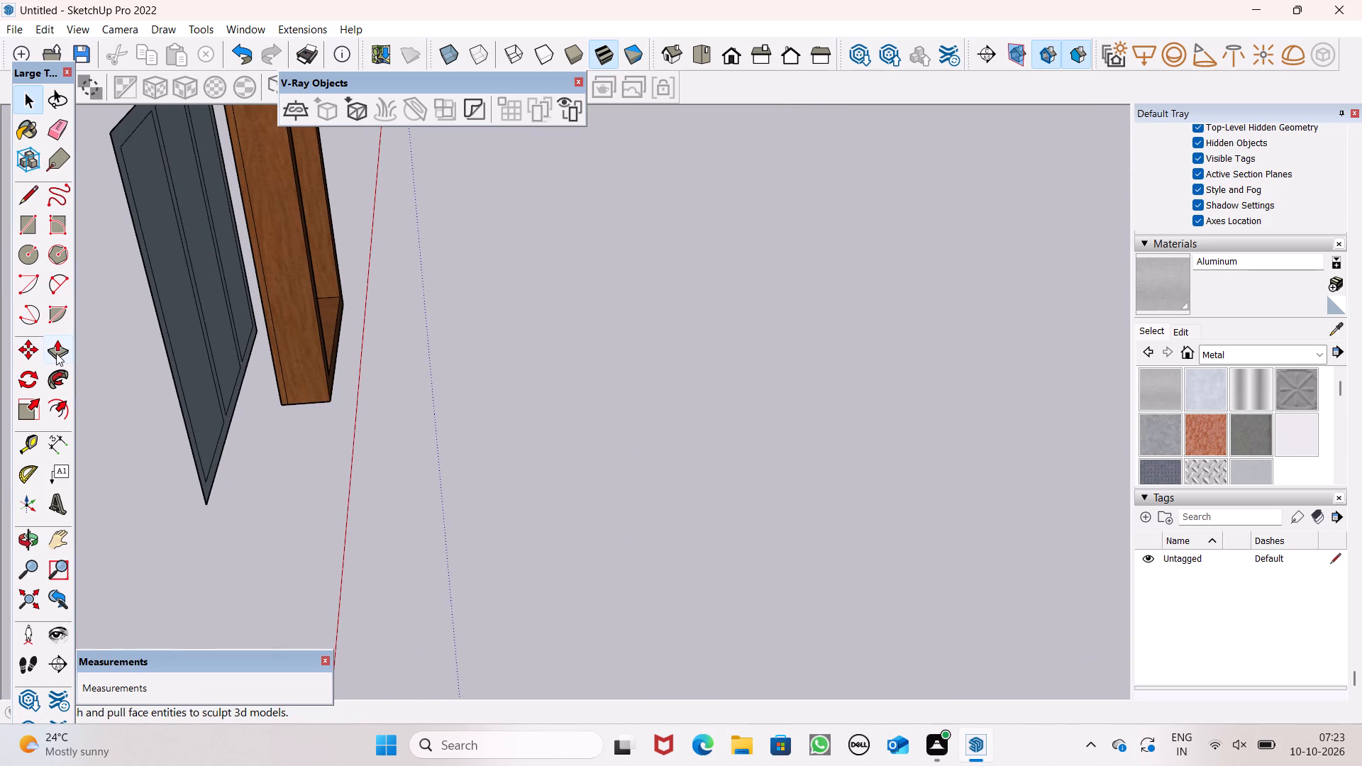
{"action": "left_click", "coordinate": [60, 353]}
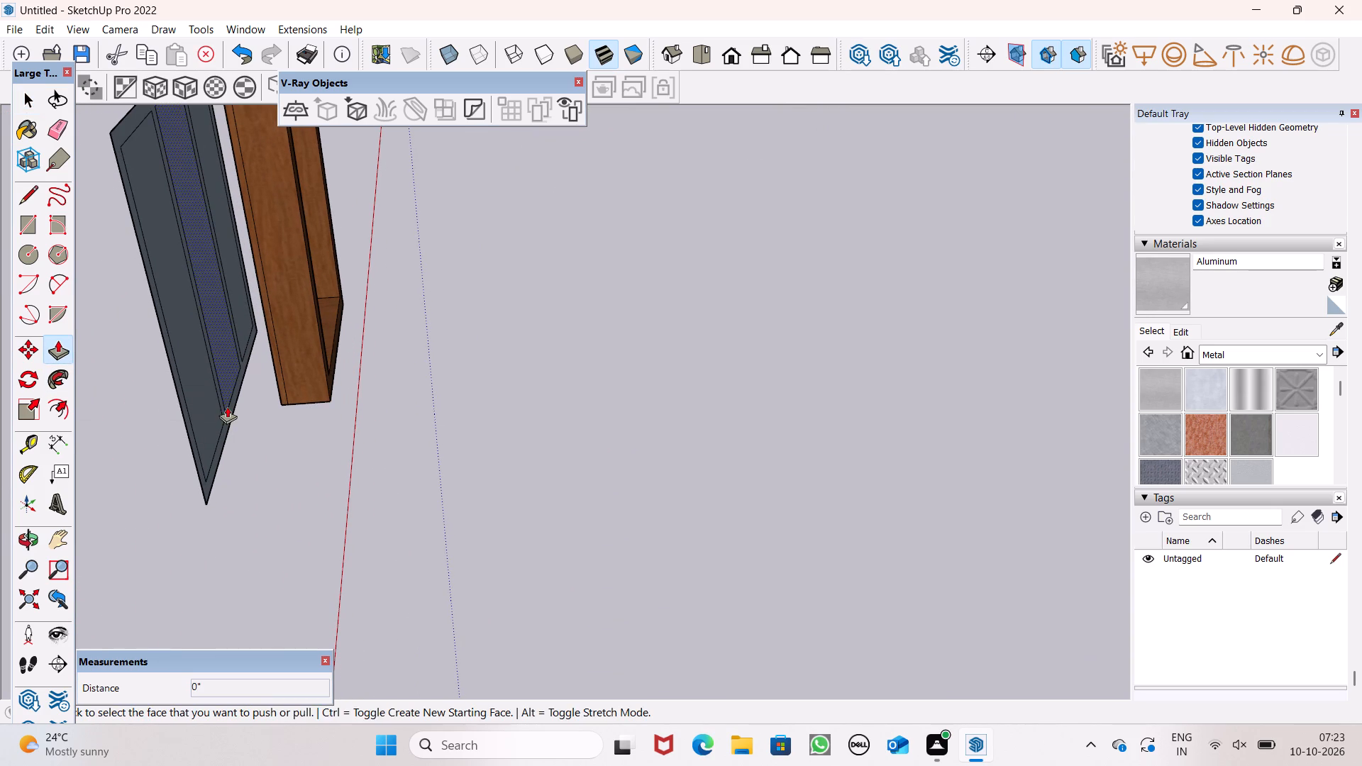
{"action": "middle_click_drag", "start_coordinate": [223, 413], "coordinate": [128, 410]}
{"action": "scroll", "coordinate": [227, 407], "scroll_direction": "up", "scroll_amount": 5}
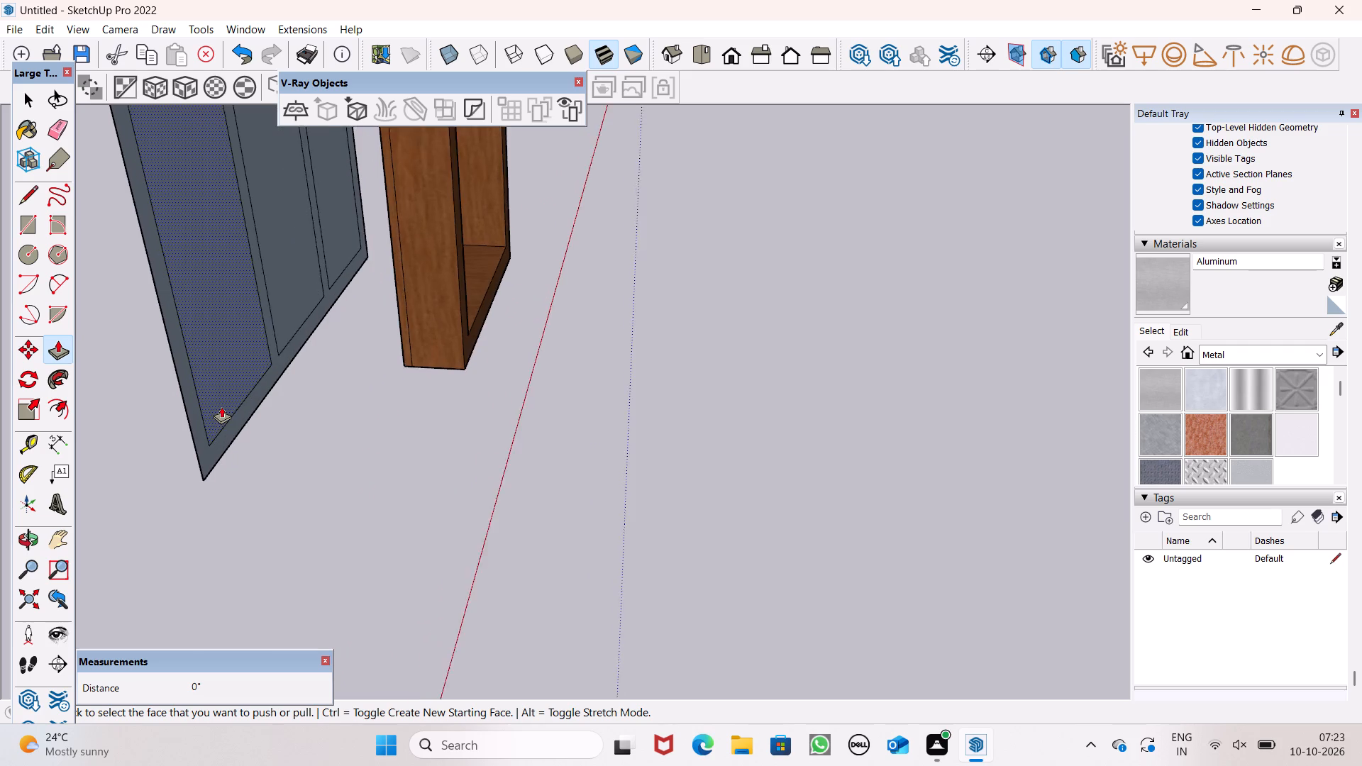
{"action": "scroll", "coordinate": [221, 406], "scroll_direction": "up", "scroll_amount": 2}
{"action": "left_click_drag", "start_coordinate": [206, 471], "coordinate": [206, 475]}
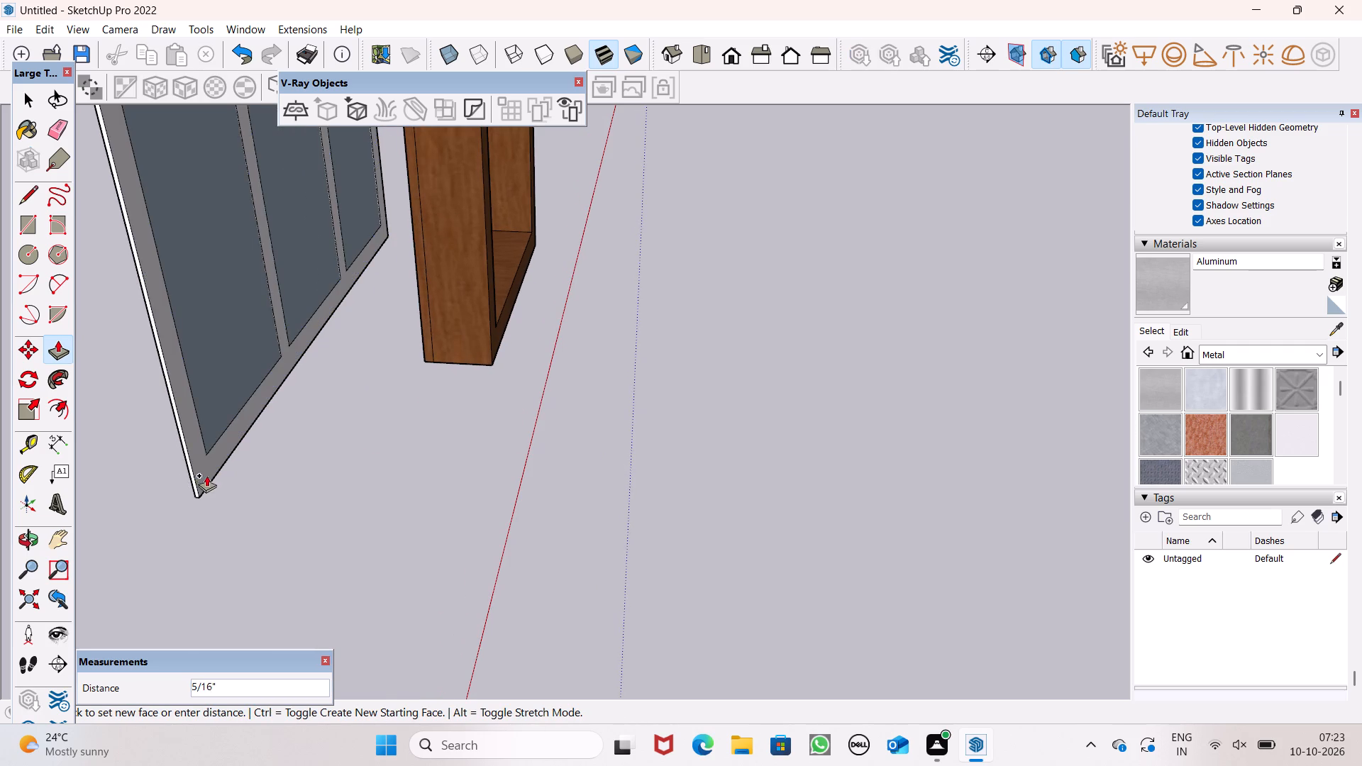
{"action": "left_click_drag", "start_coordinate": [206, 475], "coordinate": [249, 495]}
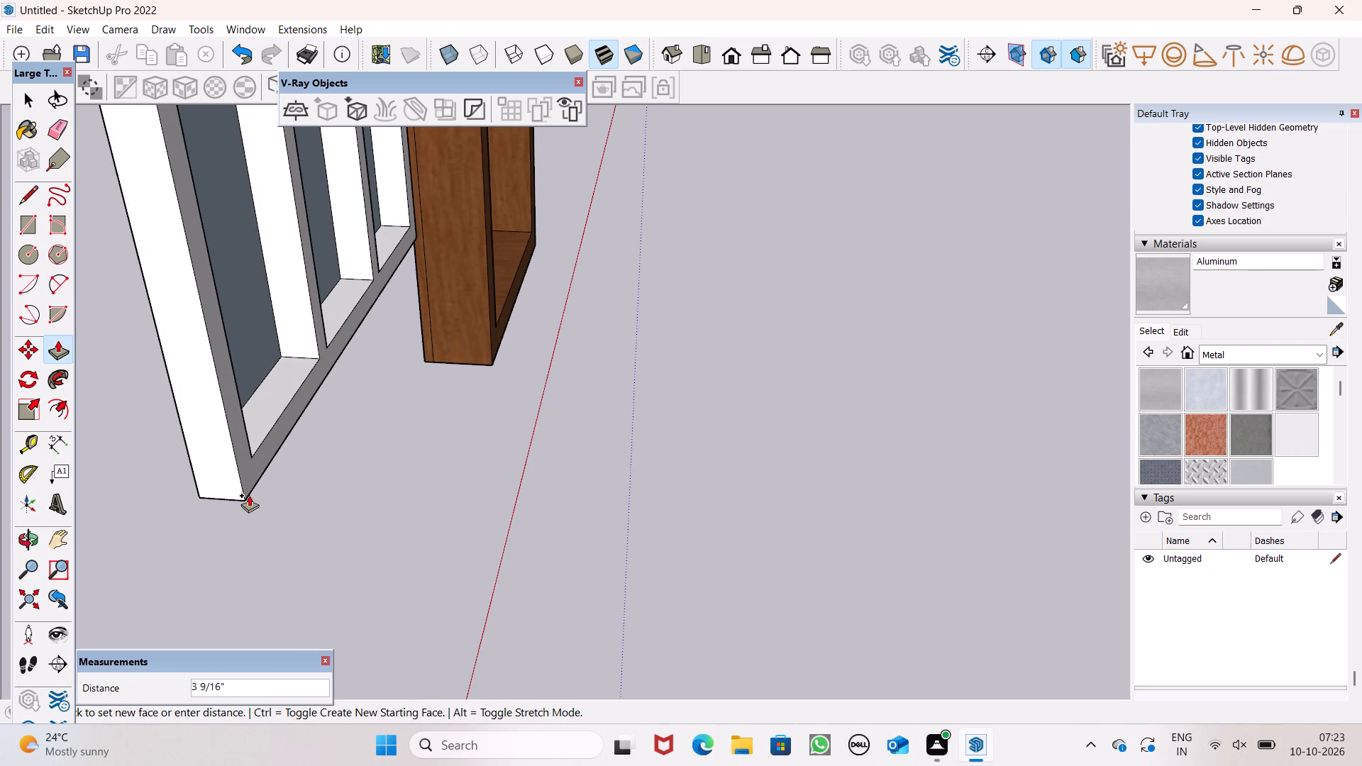
{"action": "left_click_drag", "start_coordinate": [249, 495], "coordinate": [252, 492]}
{"action": "key", "text": "9"}
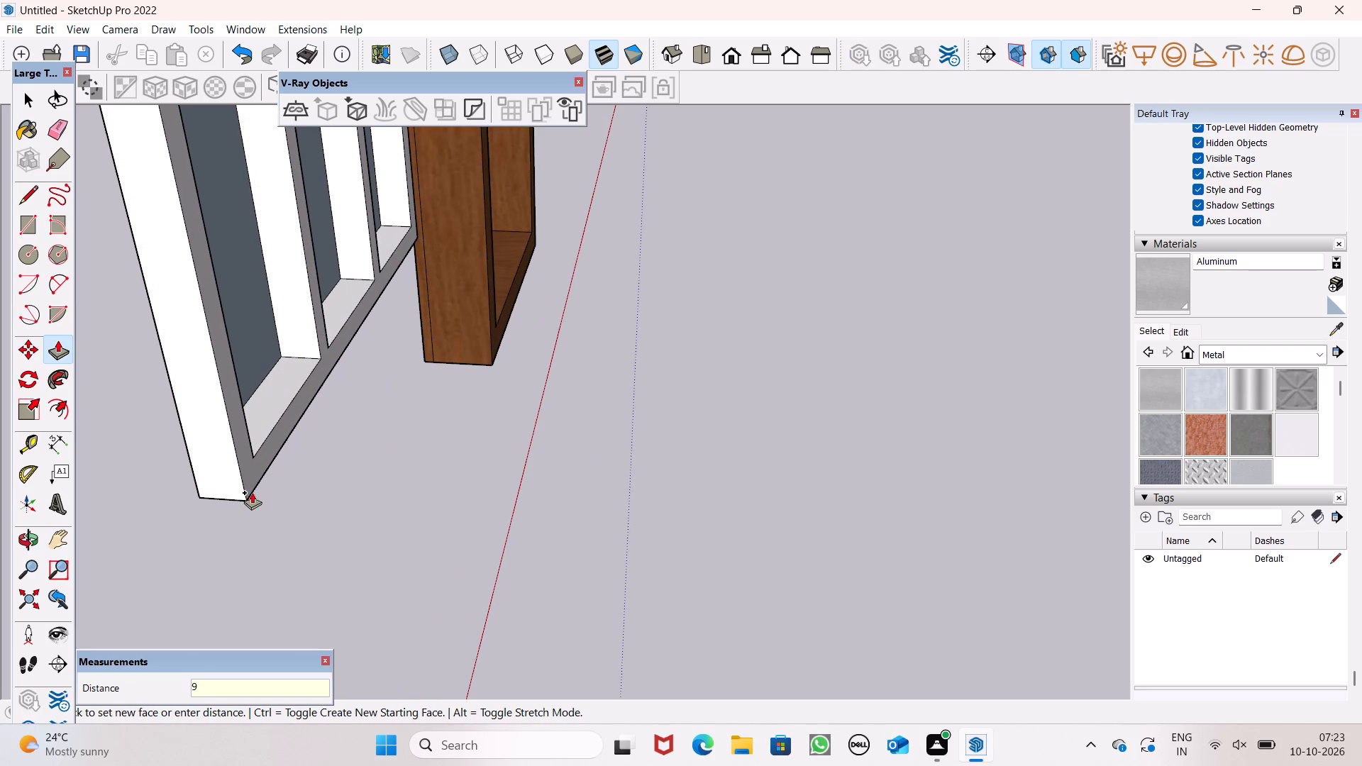
{"action": "key", "text": "shift+quotedbl"}
{"action": "left_click_drag", "start_coordinate": [252, 492], "coordinate": [254, 489]}
{"action": "key", "text": "Return"}
{"action": "scroll", "coordinate": [270, 448], "scroll_direction": "down", "scroll_amount": 6}
{"action": "scroll", "coordinate": [334, 455], "scroll_direction": "down", "scroll_amount": 3}
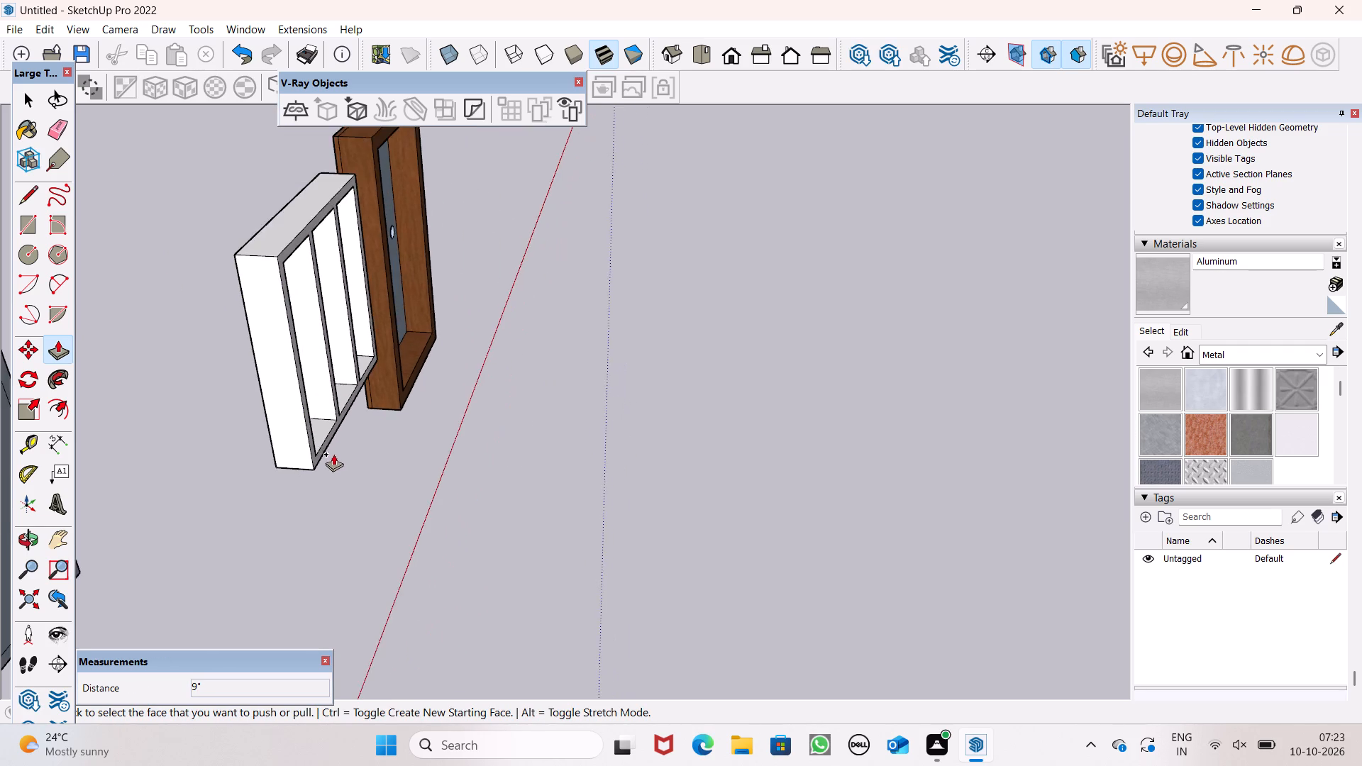
Push/Pull the two-panel window's frame face and divider to a depth of 9".
{"action": "middle_click_drag", "start_coordinate": [333, 454], "coordinate": [556, 421]}
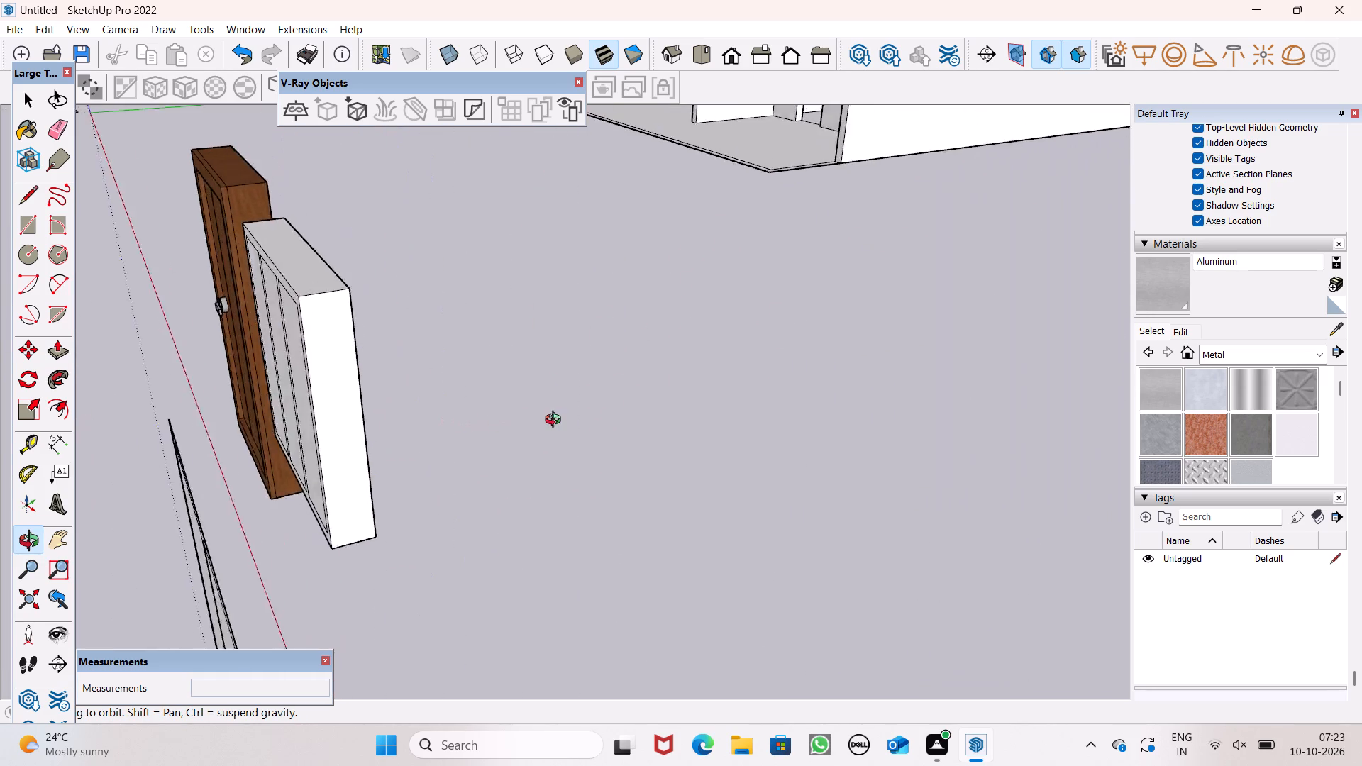
{"action": "middle_click_drag", "start_coordinate": [556, 421], "coordinate": [613, 410]}
{"action": "scroll", "coordinate": [634, 343], "scroll_direction": "down", "scroll_amount": 5}
{"action": "middle_click_drag", "start_coordinate": [630, 415], "coordinate": [382, 388]}
{"action": "scroll", "coordinate": [387, 388], "scroll_direction": "up", "scroll_amount": 1}
{"action": "scroll", "coordinate": [733, 448], "scroll_direction": "up", "scroll_amount": 5}
{"action": "middle_click_drag", "start_coordinate": [600, 450], "coordinate": [323, 440]}
{"action": "scroll", "coordinate": [287, 448], "scroll_direction": "up", "scroll_amount": 2}
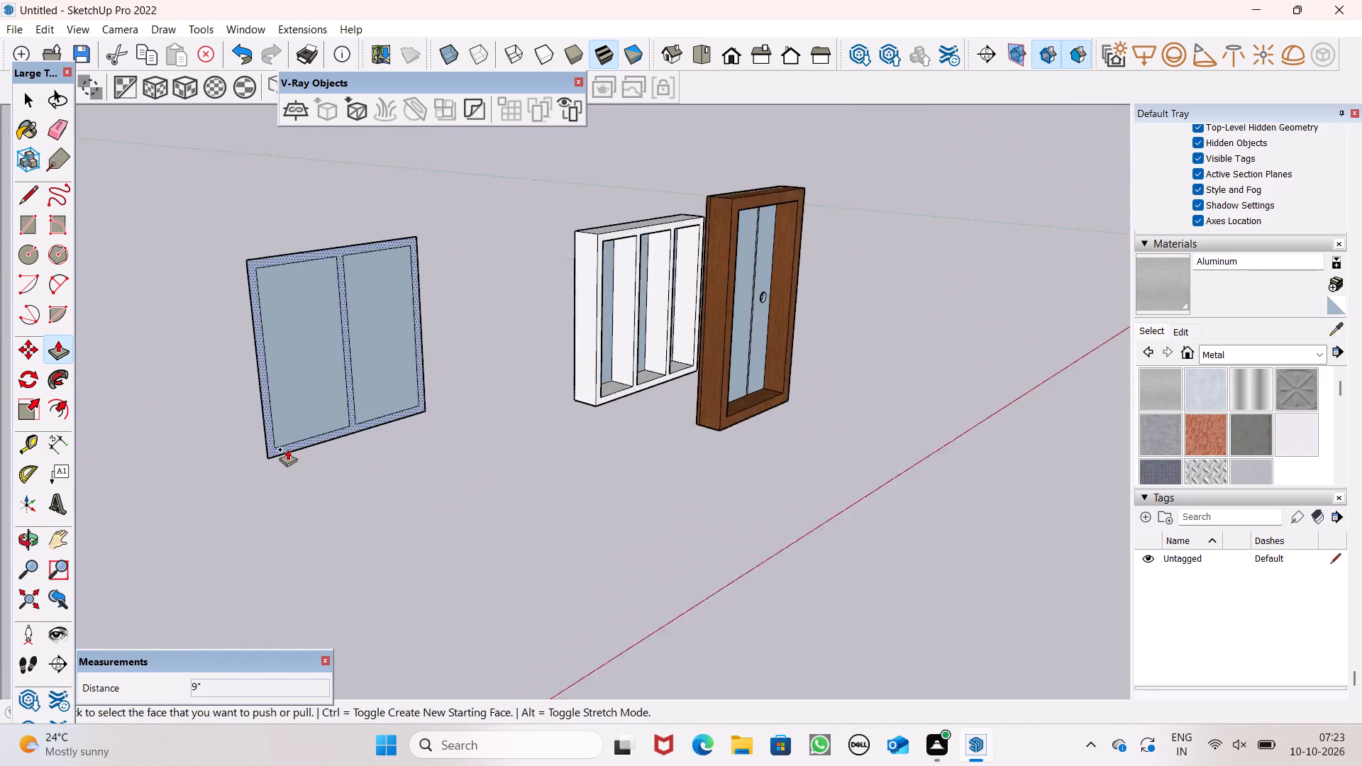
{"action": "scroll", "coordinate": [287, 449], "scroll_direction": "up", "scroll_amount": 8}
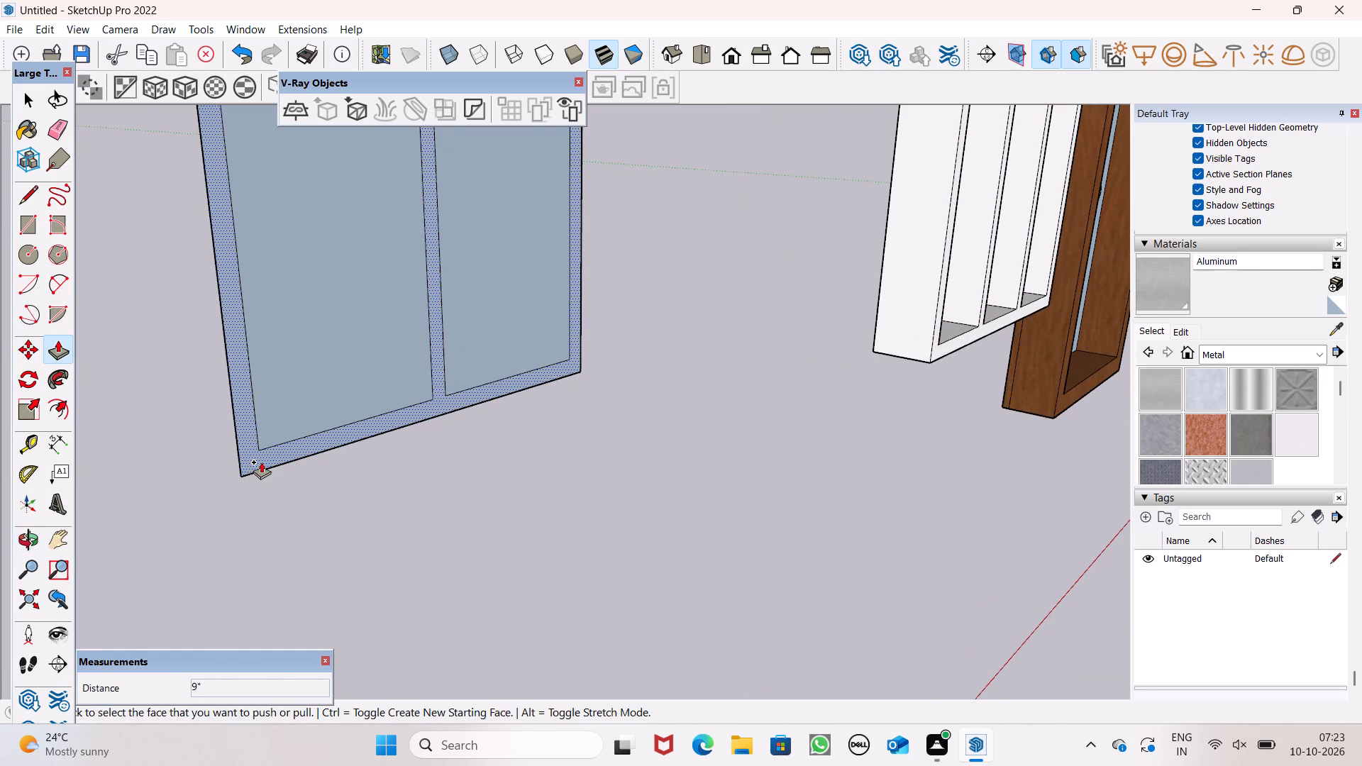
{"action": "left_click_drag", "start_coordinate": [256, 460], "coordinate": [263, 480]}
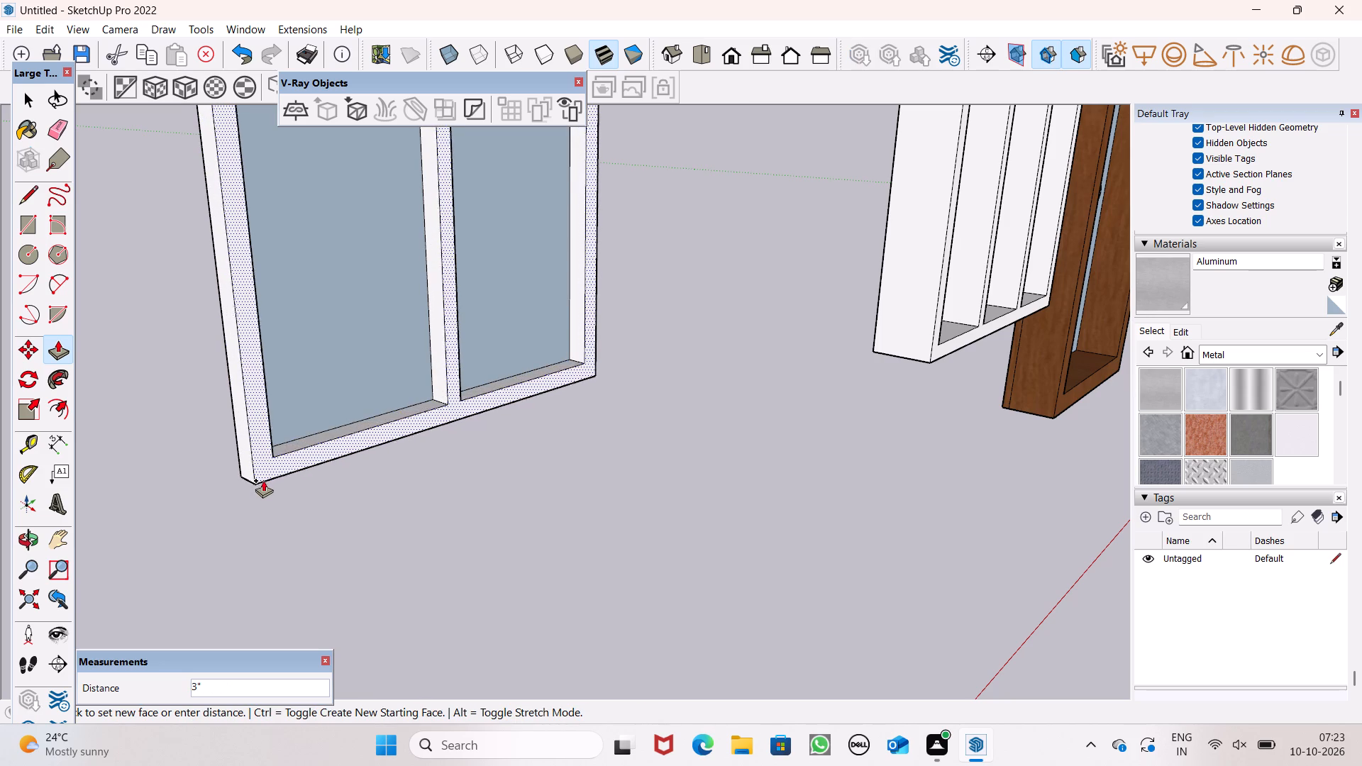
{"action": "left_click_drag", "start_coordinate": [263, 480], "coordinate": [269, 467]}
{"action": "key", "text": "9"}
{"action": "key", "text": "shift+quotedbl"}
{"action": "key", "text": "Return"}
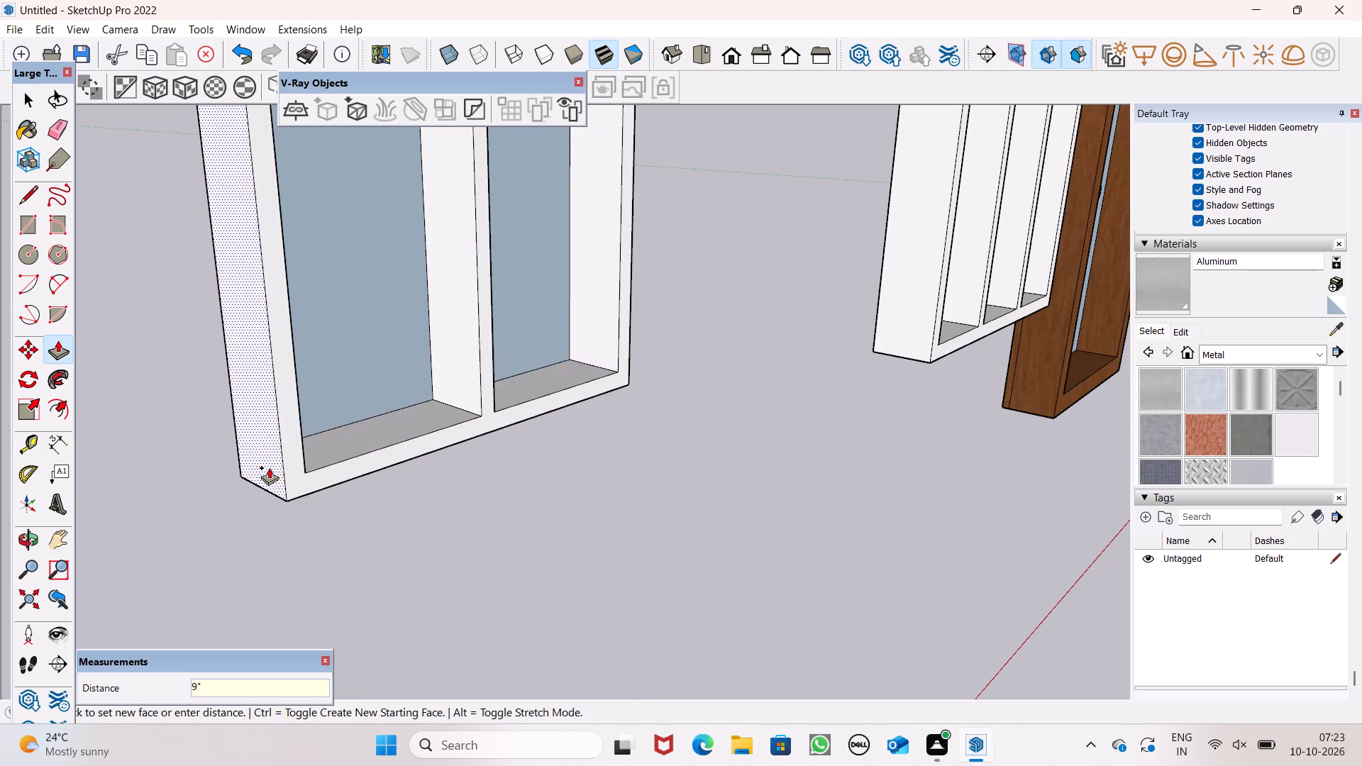
{"action": "left_click_drag", "start_coordinate": [269, 467], "coordinate": [265, 478]}
Paint all panes of the two-panel and three-panel windows with Translucent Glass Gray from the Glass and Mirrors materials.
{"action": "scroll", "coordinate": [311, 416], "scroll_direction": "down", "scroll_amount": 5}
{"action": "middle_click_drag", "start_coordinate": [315, 426], "coordinate": [1031, 464]}
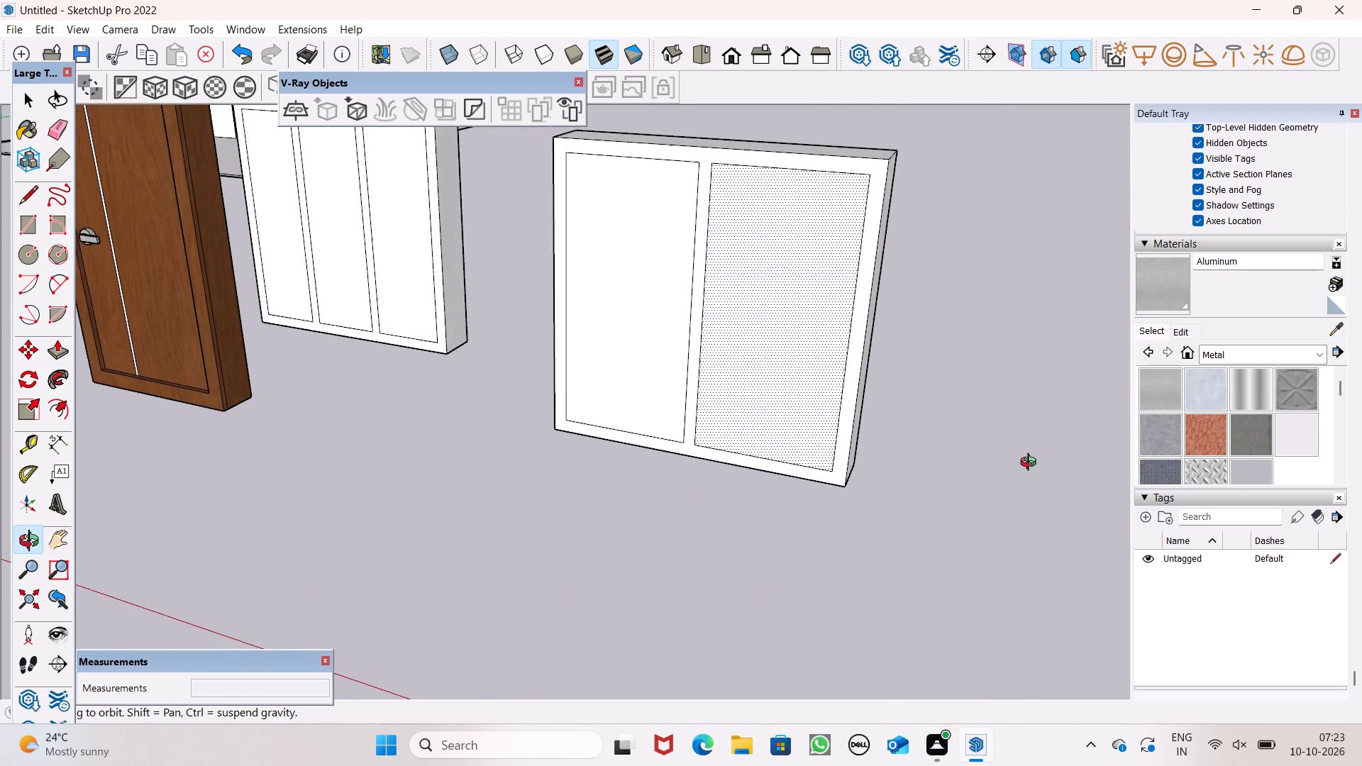
{"action": "middle_click_drag", "start_coordinate": [1031, 464], "coordinate": [1039, 464]}
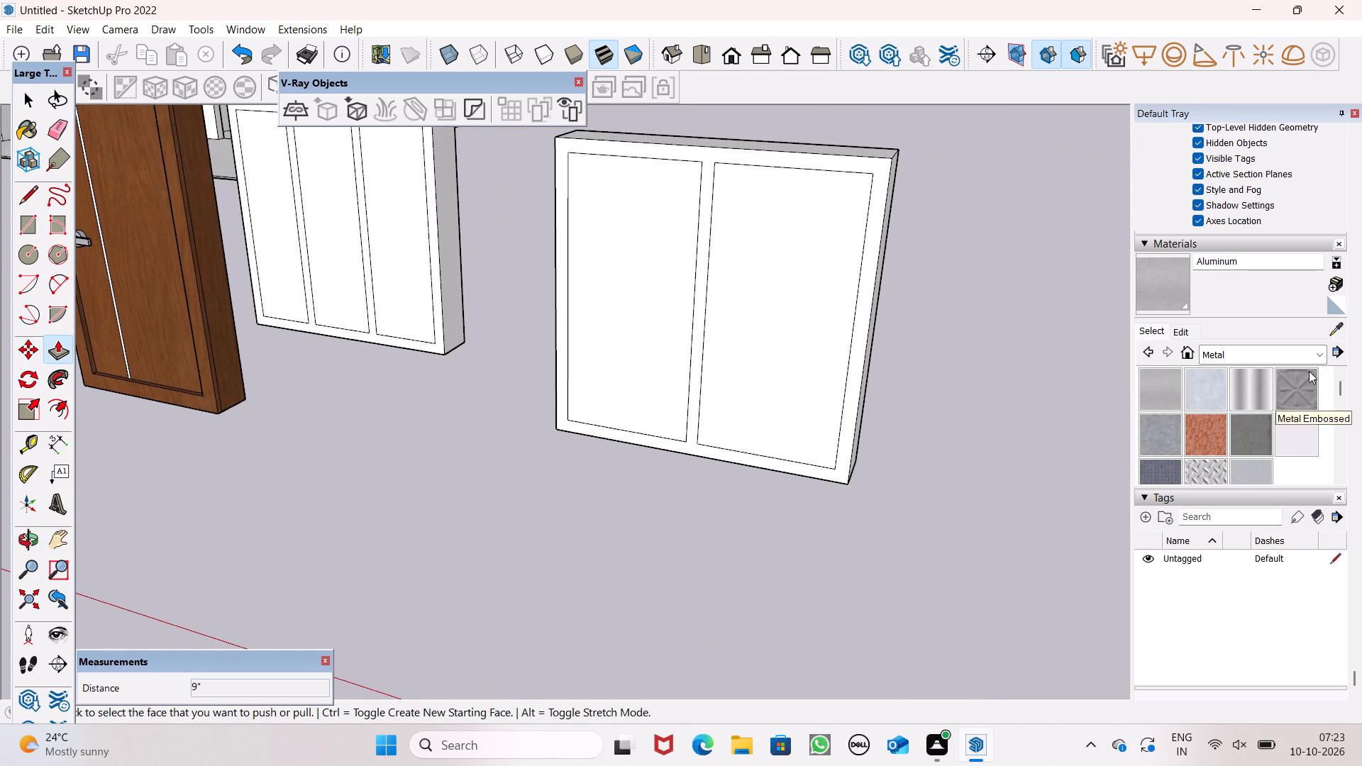
{"action": "left_click", "coordinate": [1318, 351]}
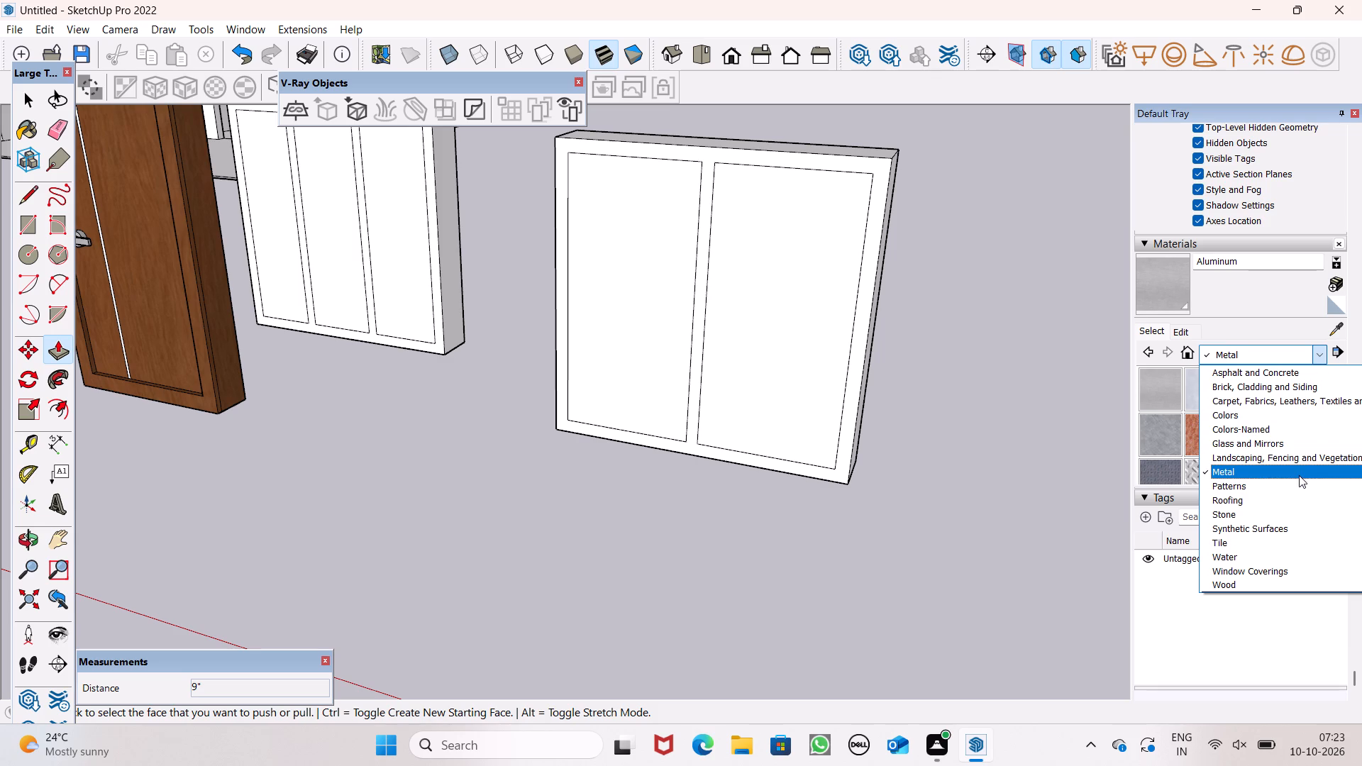
{"action": "left_click", "coordinate": [1279, 440]}
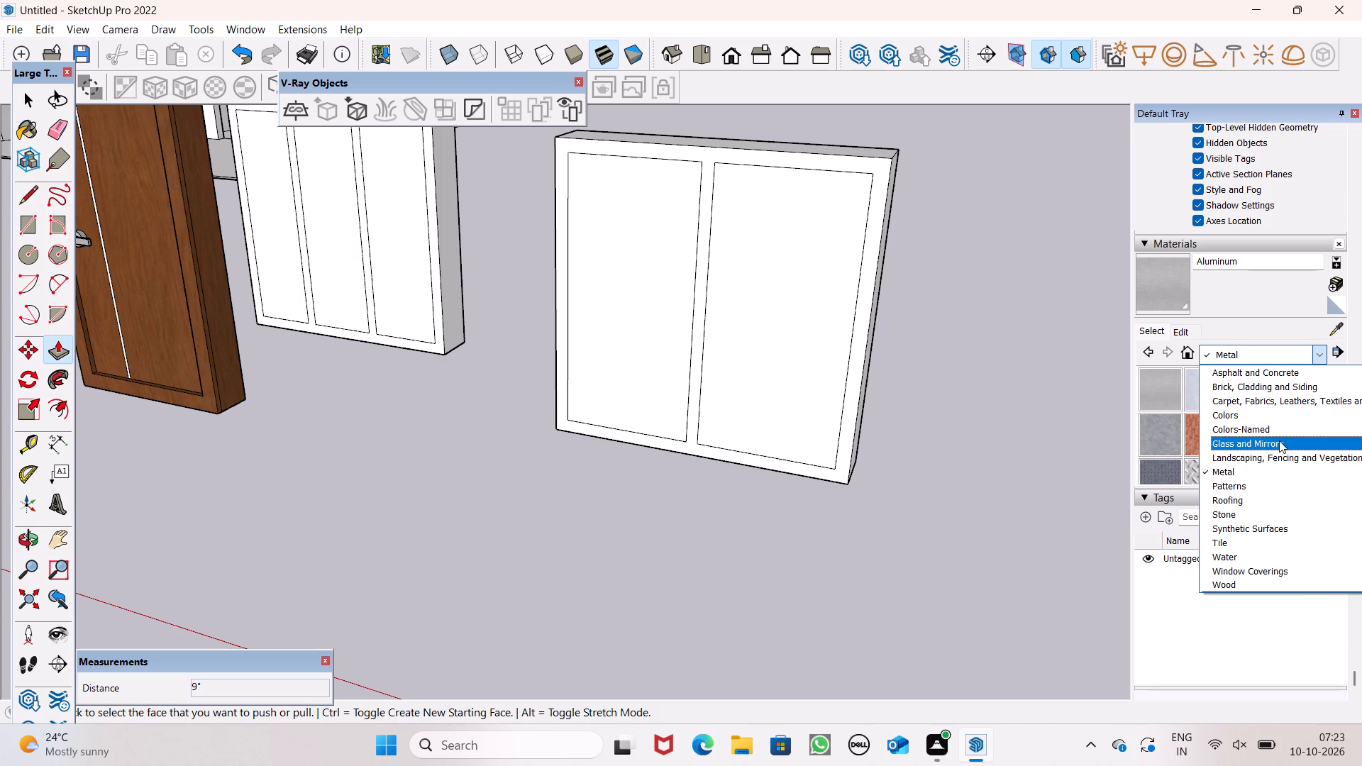
{"action": "left_click", "coordinate": [1287, 439]}
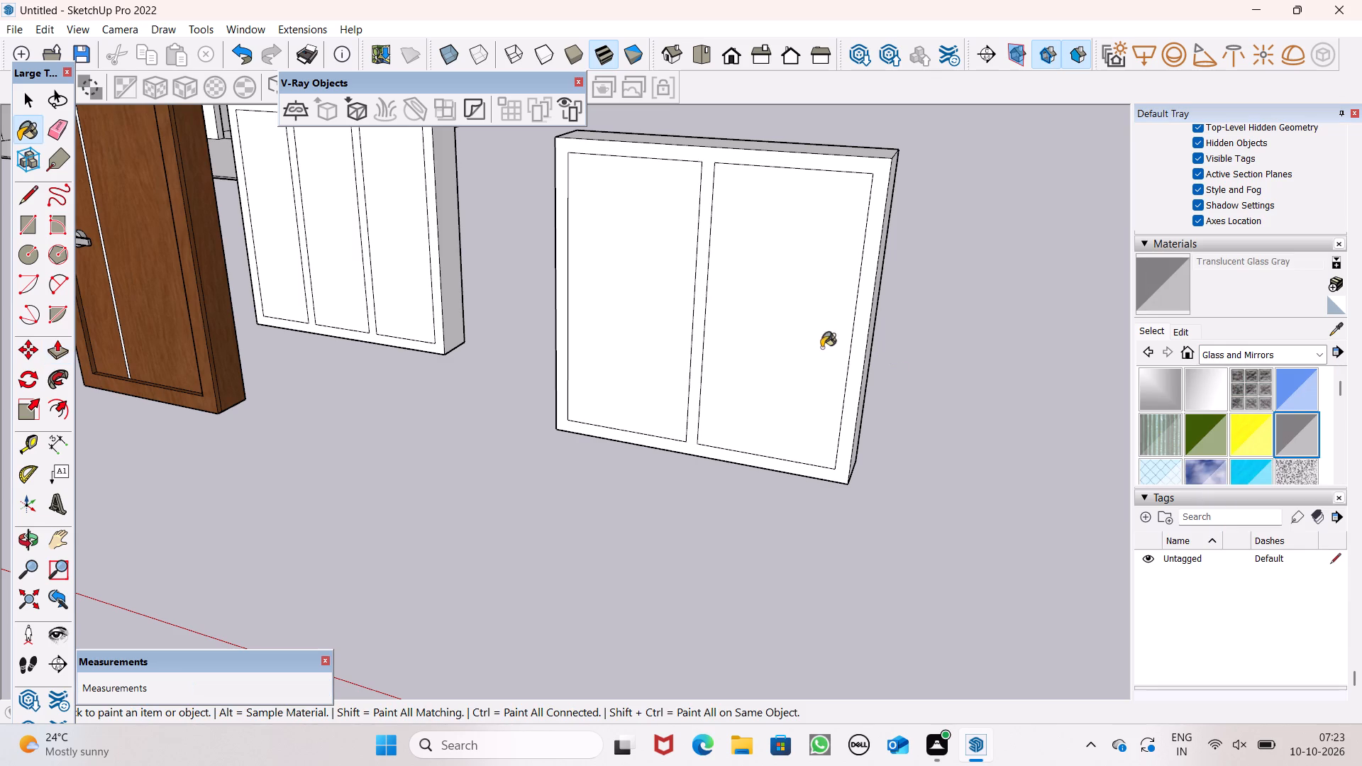
{"action": "left_click", "coordinate": [802, 343]}
{"action": "left_click", "coordinate": [636, 313]}
{"action": "middle_click_drag", "start_coordinate": [715, 357], "coordinate": [936, 343]}
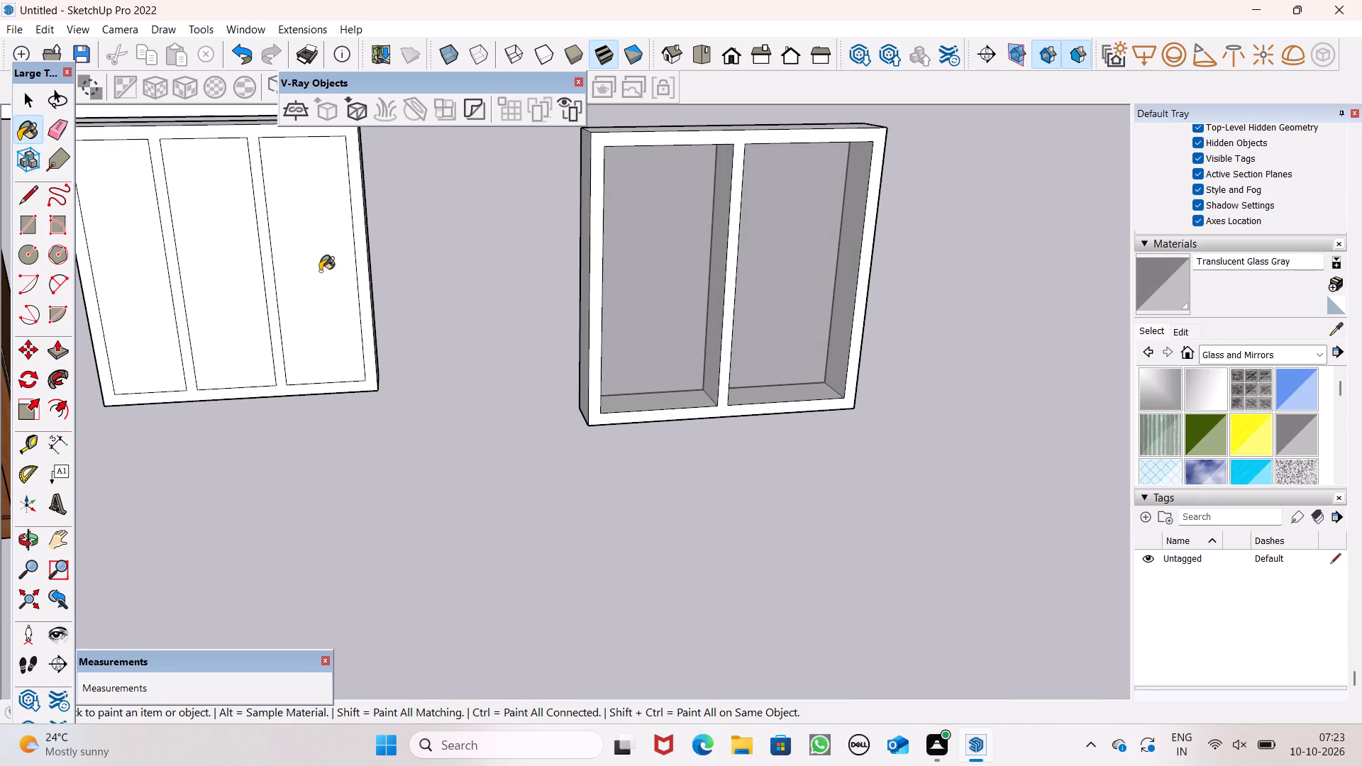
{"action": "left_click", "coordinate": [320, 271]}
{"action": "left_click_drag", "start_coordinate": [243, 274], "coordinate": [225, 272]}
{"action": "left_click_drag", "start_coordinate": [121, 261], "coordinate": [128, 261]}
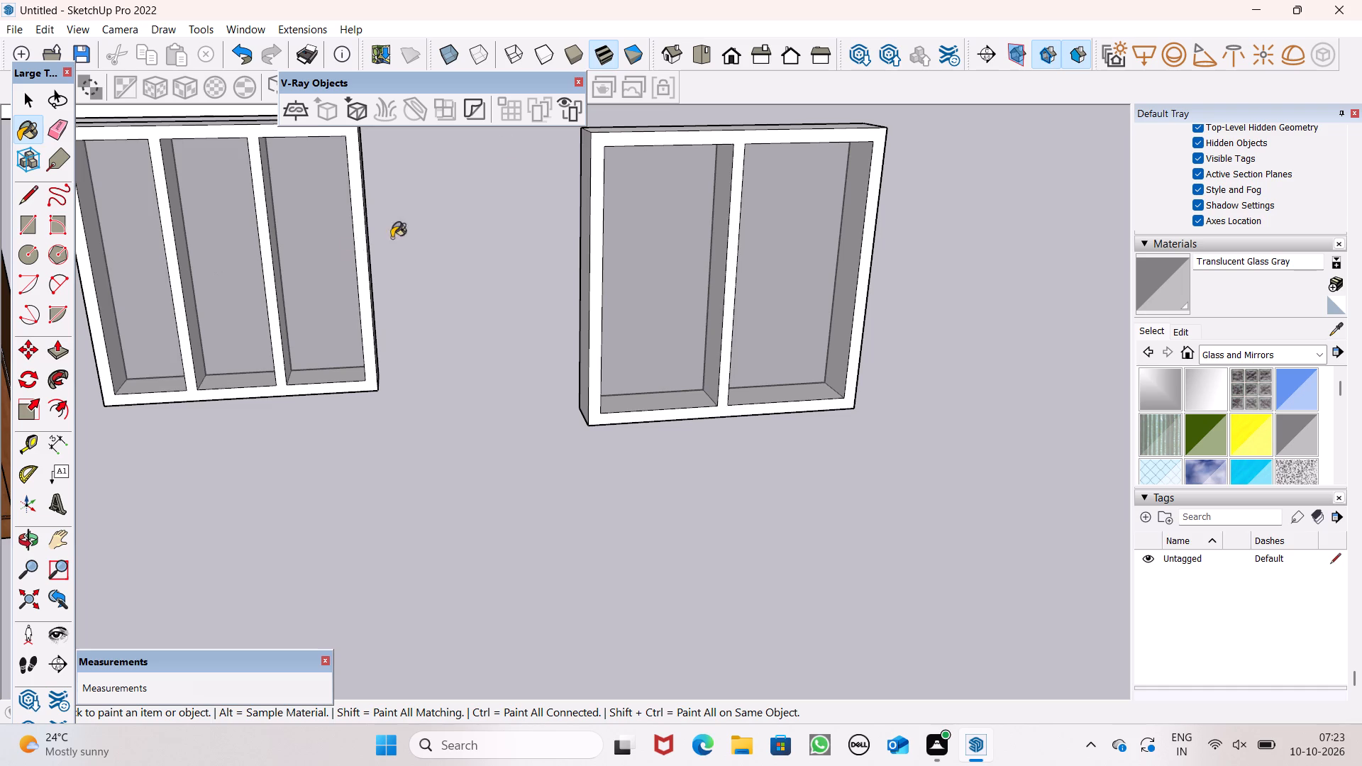
Paint the pane-side frame faces of both windows with dark brown Color C08 from the Colors materials.
{"action": "left_click", "coordinate": [1312, 350]}
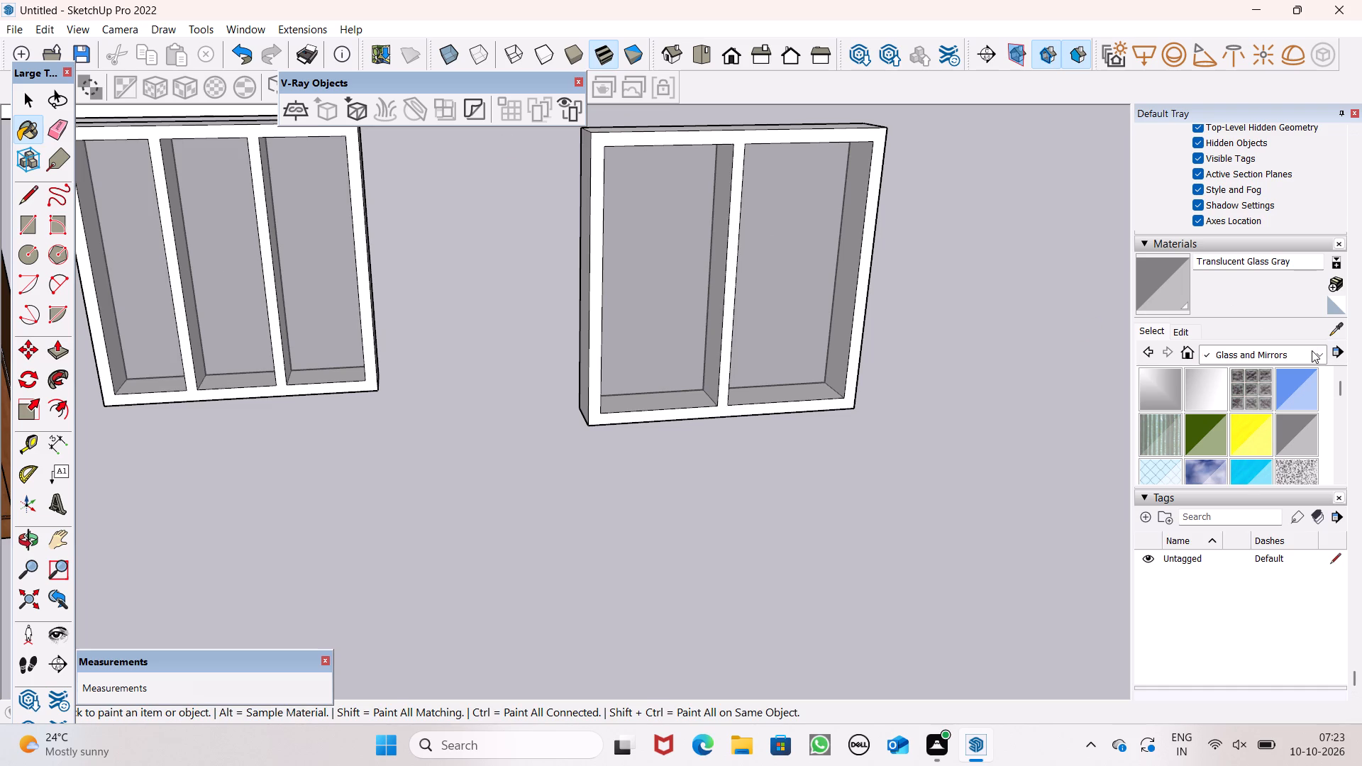
{"action": "left_click", "coordinate": [1238, 421]}
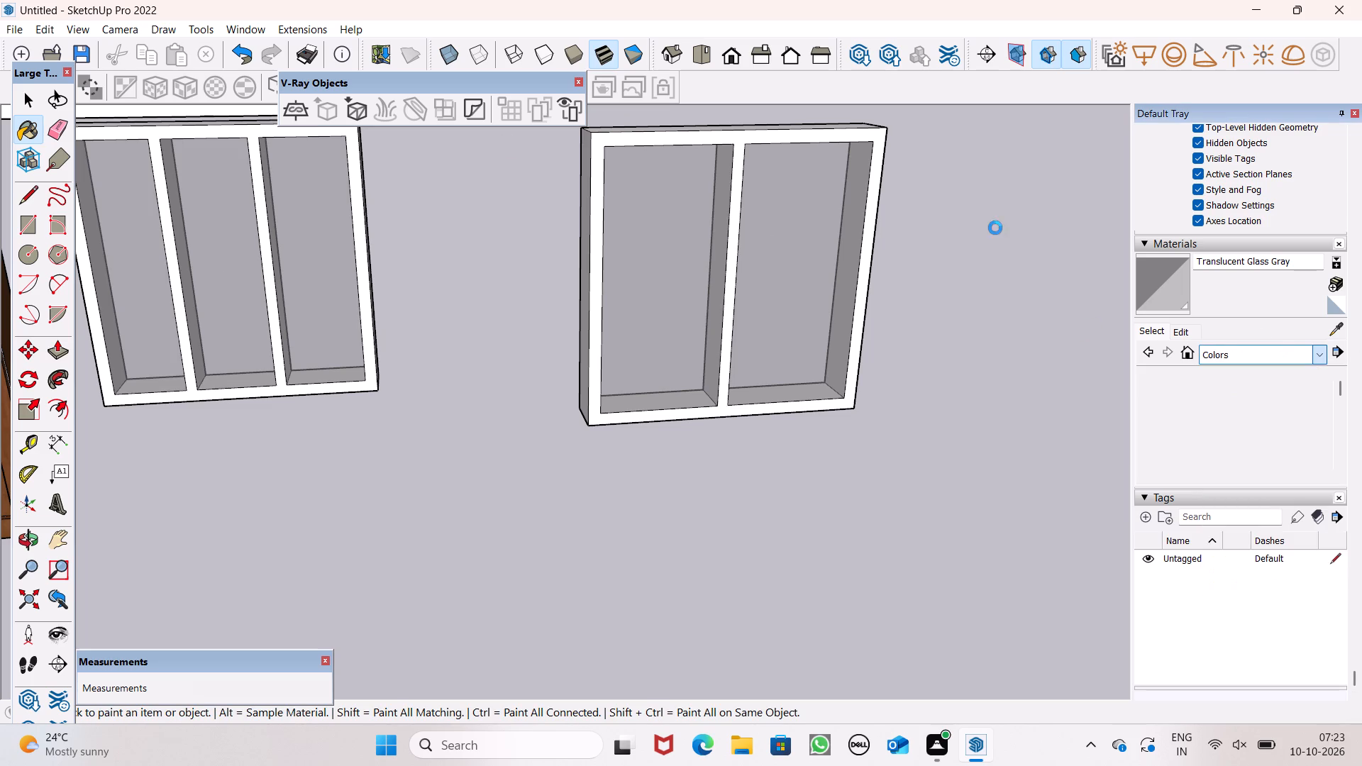
{"action": "scroll", "coordinate": [1247, 418], "scroll_direction": "down", "scroll_amount": 2}
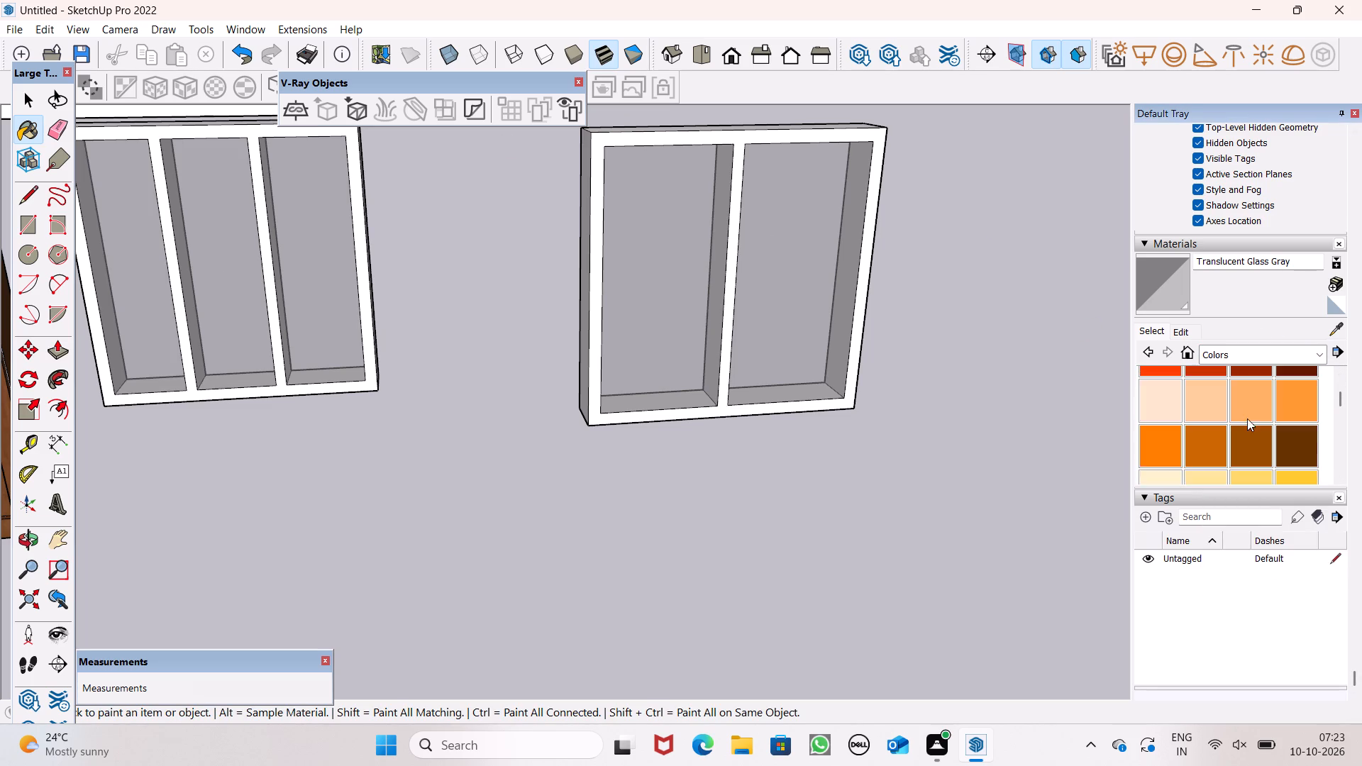
{"action": "scroll", "coordinate": [1247, 418], "scroll_direction": "down", "scroll_amount": 2}
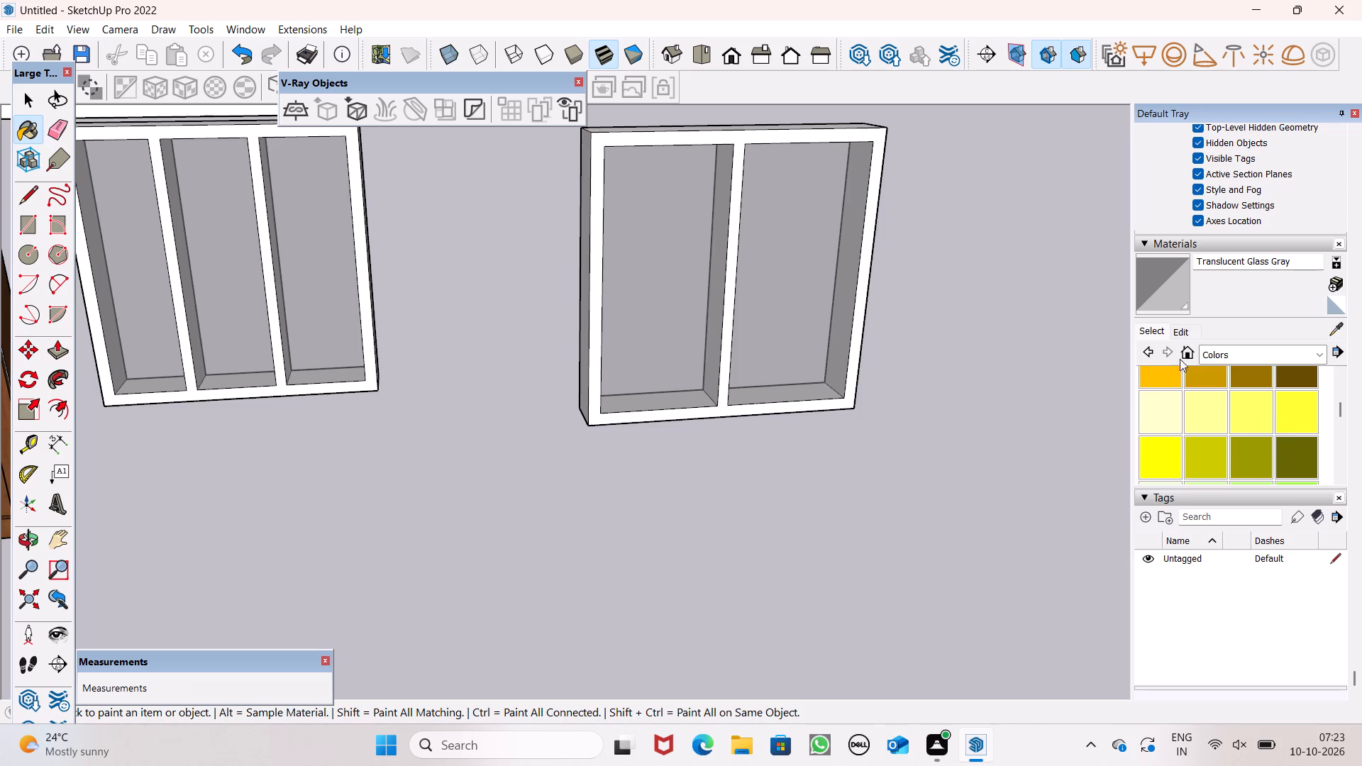
{"action": "scroll", "coordinate": [1233, 433], "scroll_direction": "up", "scroll_amount": 2}
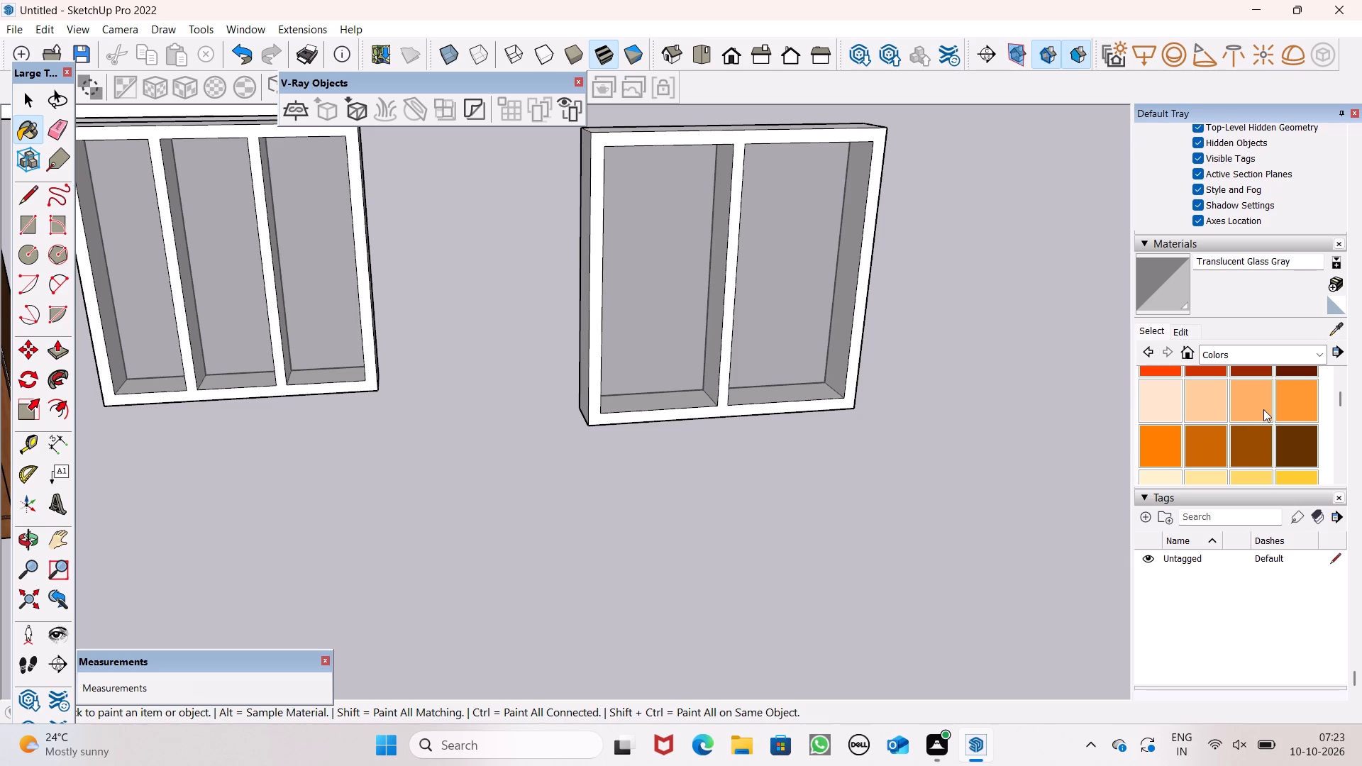
{"action": "left_click", "coordinate": [1289, 435]}
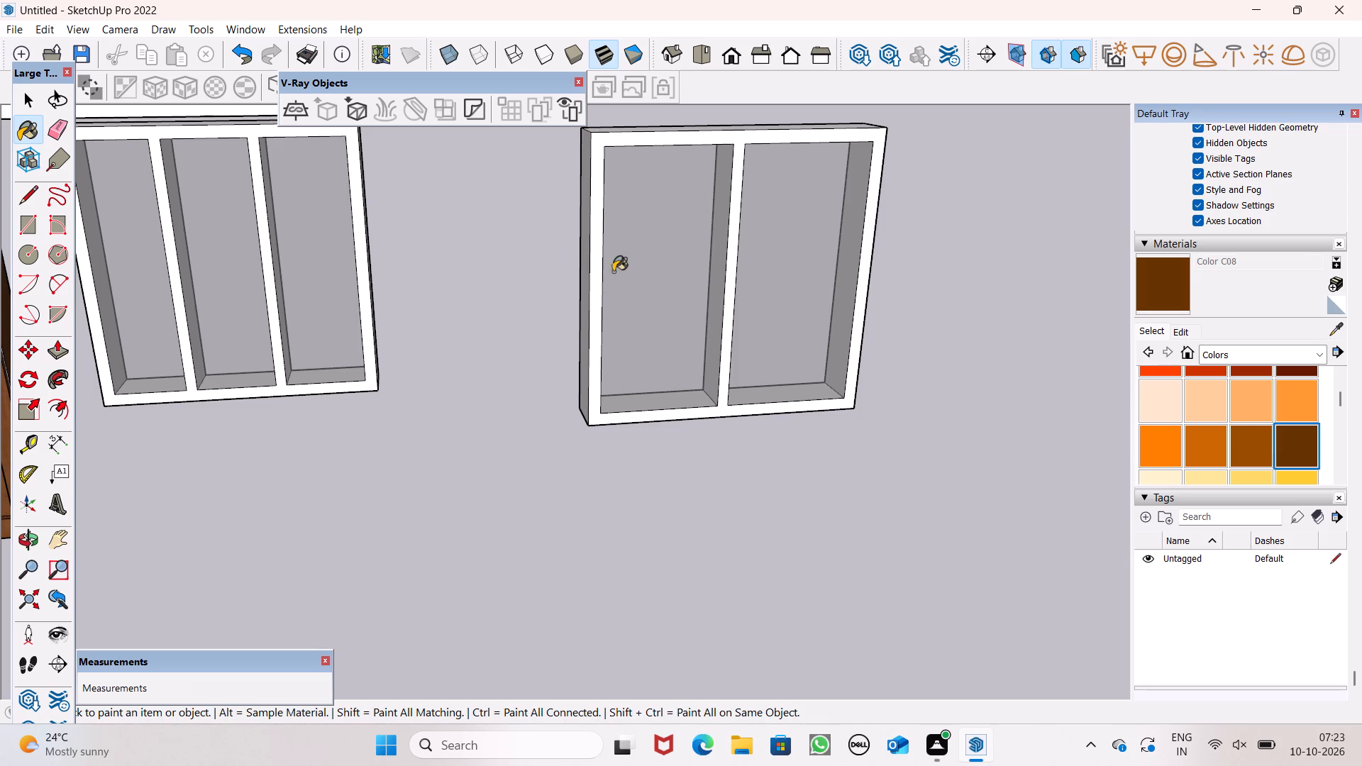
{"action": "left_click", "coordinate": [597, 283]}
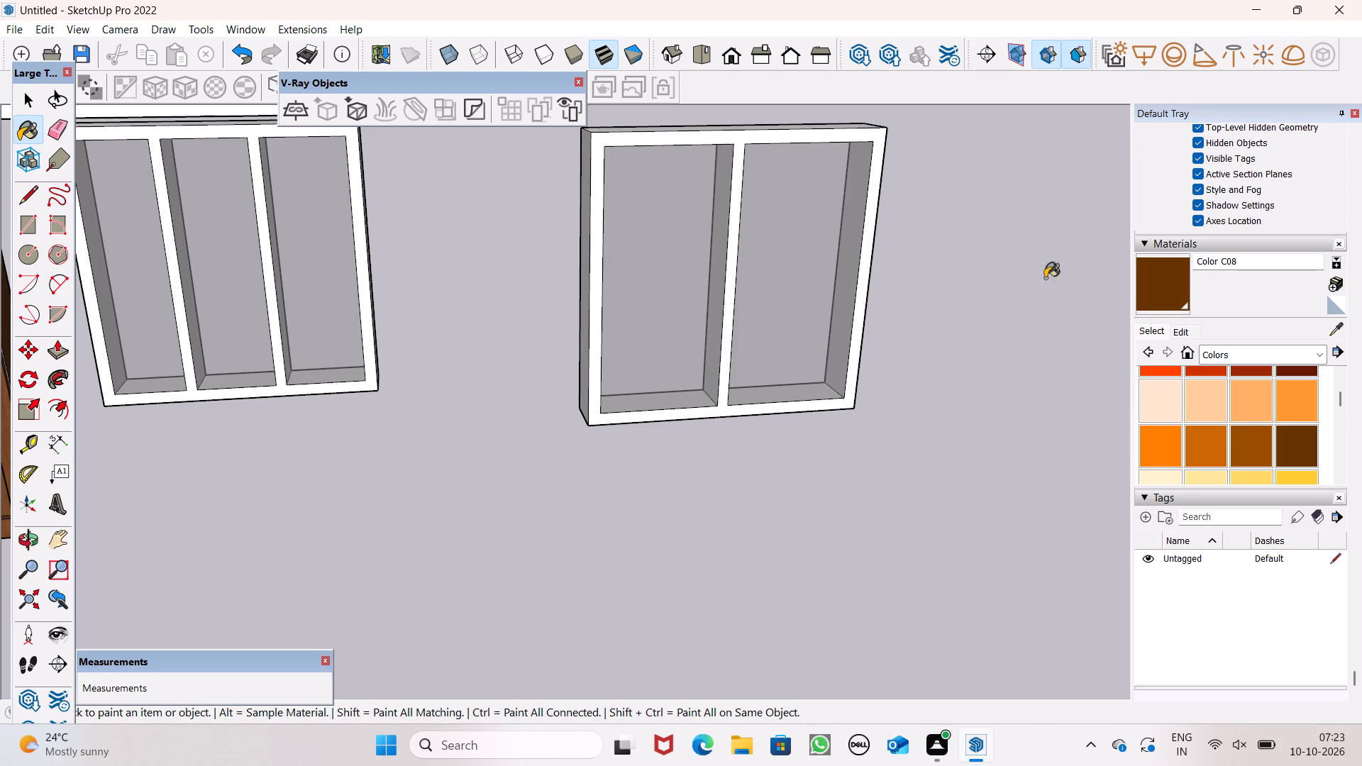
{"action": "scroll", "coordinate": [370, 212], "scroll_direction": "up", "scroll_amount": 4}
{"action": "scroll", "coordinate": [372, 211], "scroll_direction": "down", "scroll_amount": 2}
{"action": "left_click", "coordinate": [339, 221]}
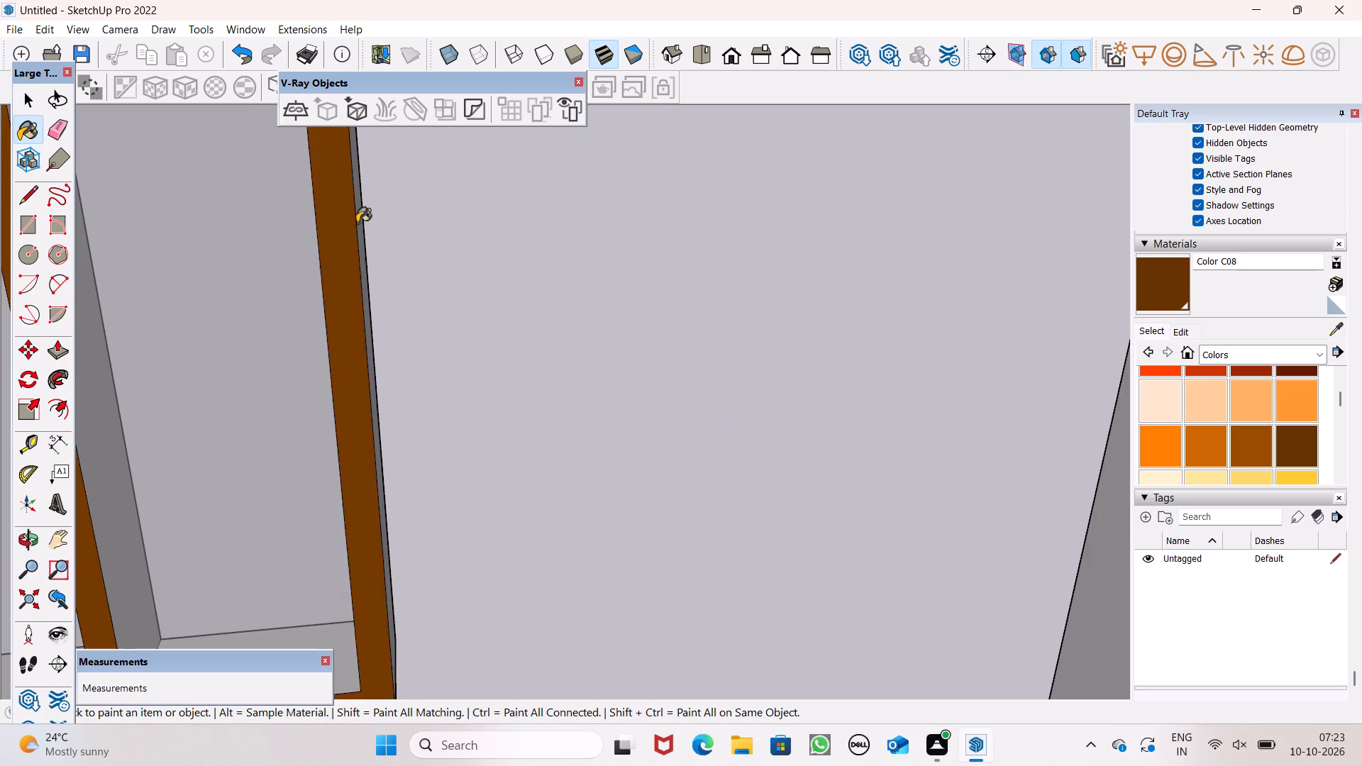
Paint the two-panel window's outer top face and one outer side face with Color C08.
{"action": "scroll", "coordinate": [391, 238], "scroll_direction": "down", "scroll_amount": 6}
{"action": "middle_click_drag", "start_coordinate": [389, 253], "coordinate": [663, 379]}
{"action": "scroll", "coordinate": [487, 257], "scroll_direction": "up", "scroll_amount": 2}
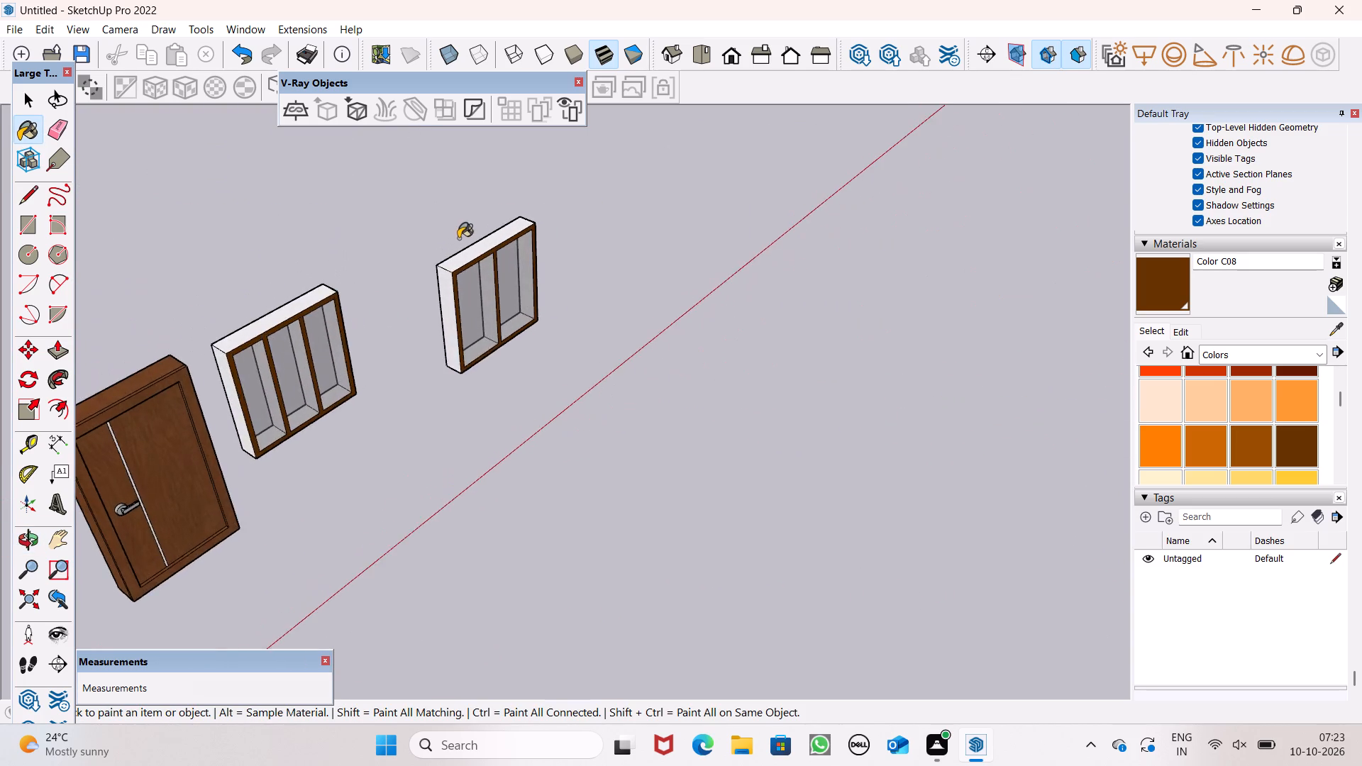
{"action": "scroll", "coordinate": [458, 238], "scroll_direction": "up", "scroll_amount": 5}
{"action": "left_click_drag", "start_coordinate": [493, 295], "coordinate": [487, 304]}
{"action": "left_click_drag", "start_coordinate": [365, 437], "coordinate": [365, 431]}
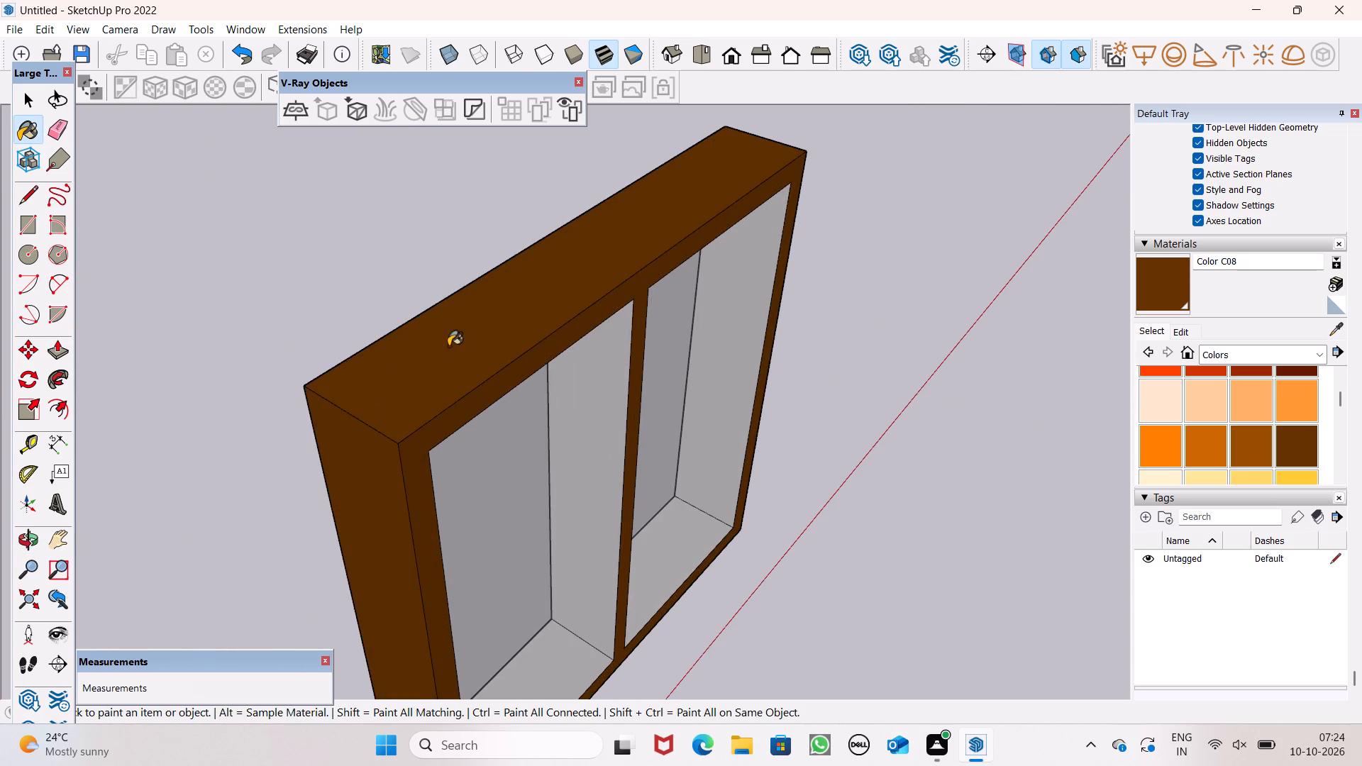
Paint the two-panel window's unpainted front frame face and one inner side face in each panel with Color C08.
{"action": "scroll", "coordinate": [448, 346], "scroll_direction": "down", "scroll_amount": 4}
{"action": "middle_click_drag", "start_coordinate": [452, 374], "coordinate": [1088, 267]}
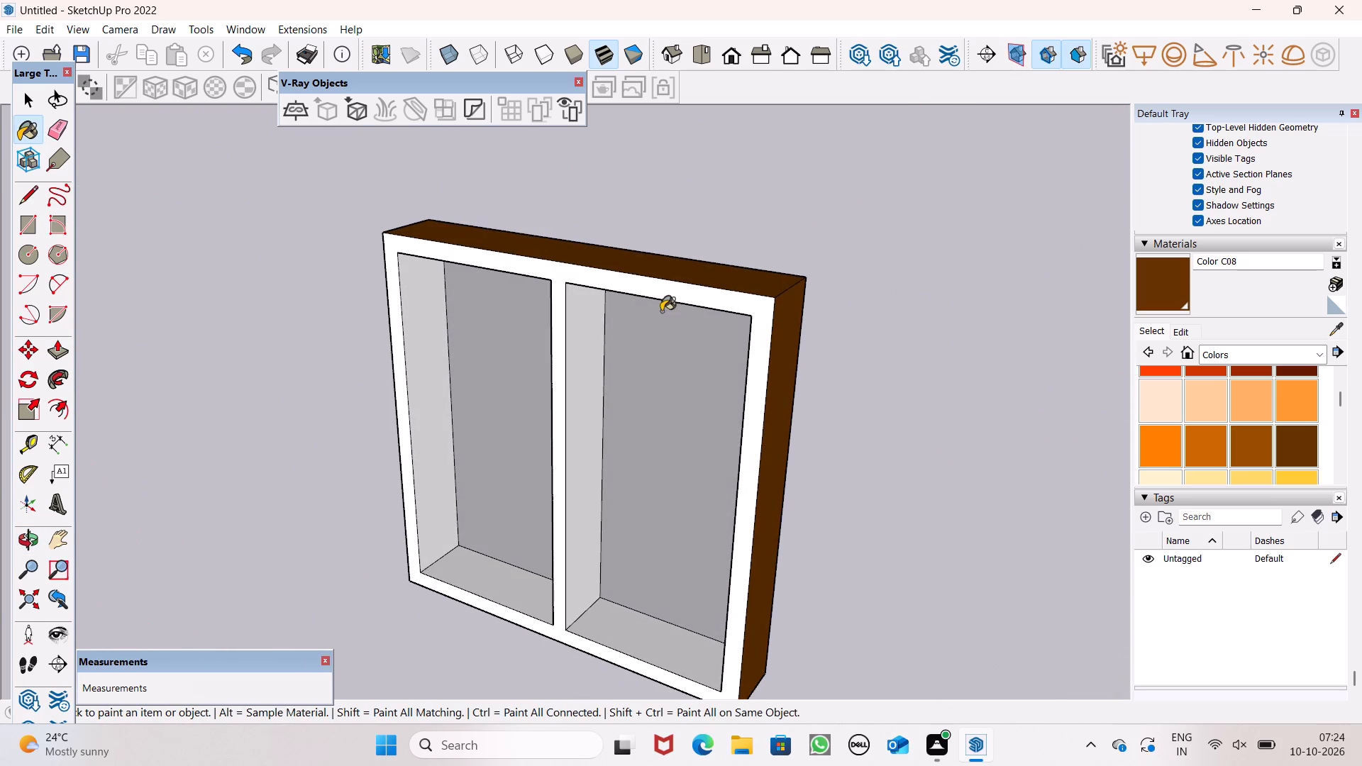
{"action": "left_click", "coordinate": [677, 294]}
{"action": "left_click_drag", "start_coordinate": [589, 334], "coordinate": [571, 328]}
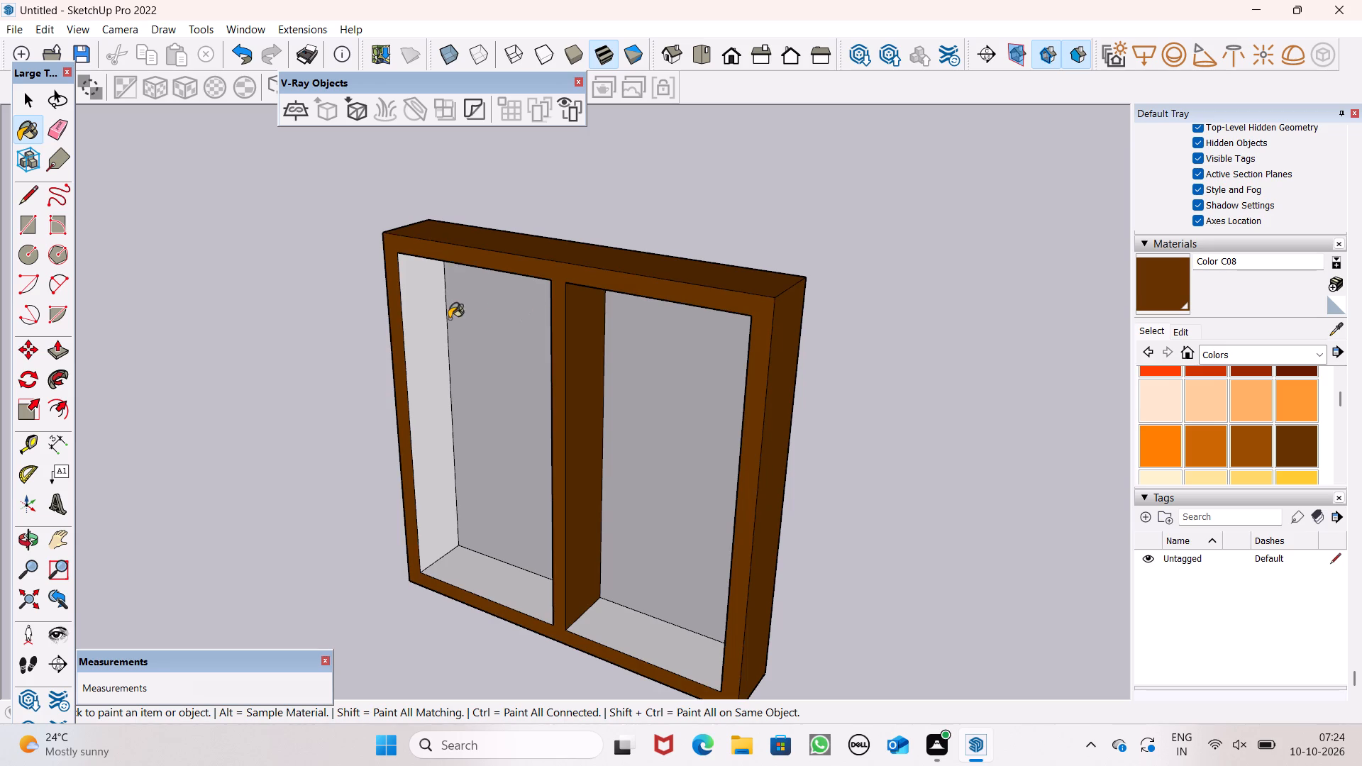
{"action": "left_click", "coordinate": [418, 326]}
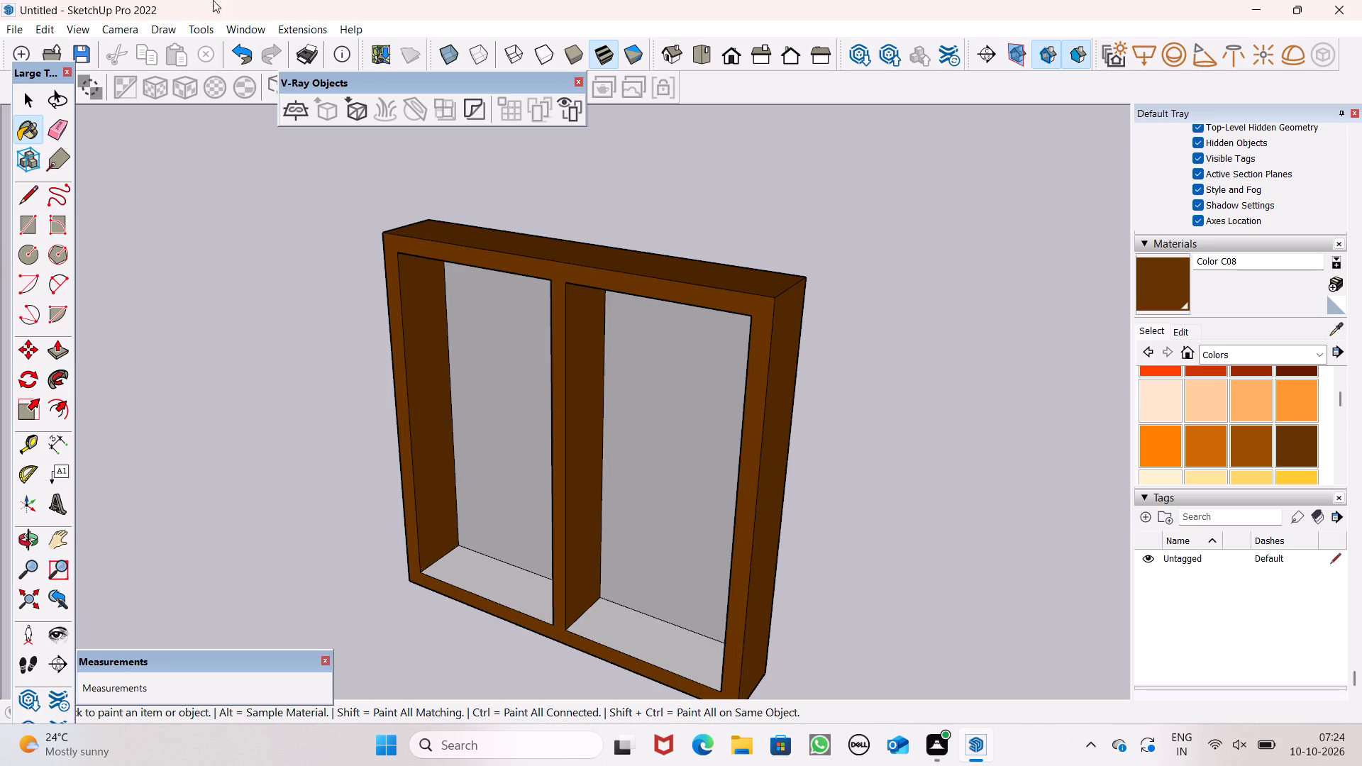
Paint the two-panel window's other outer side, the remaining inner side faces and both inner bottom faces with Color C08.
{"action": "scroll", "coordinate": [560, 389], "scroll_direction": "down", "scroll_amount": 4}
{"action": "middle_click_drag", "start_coordinate": [579, 452], "coordinate": [1134, 488]}
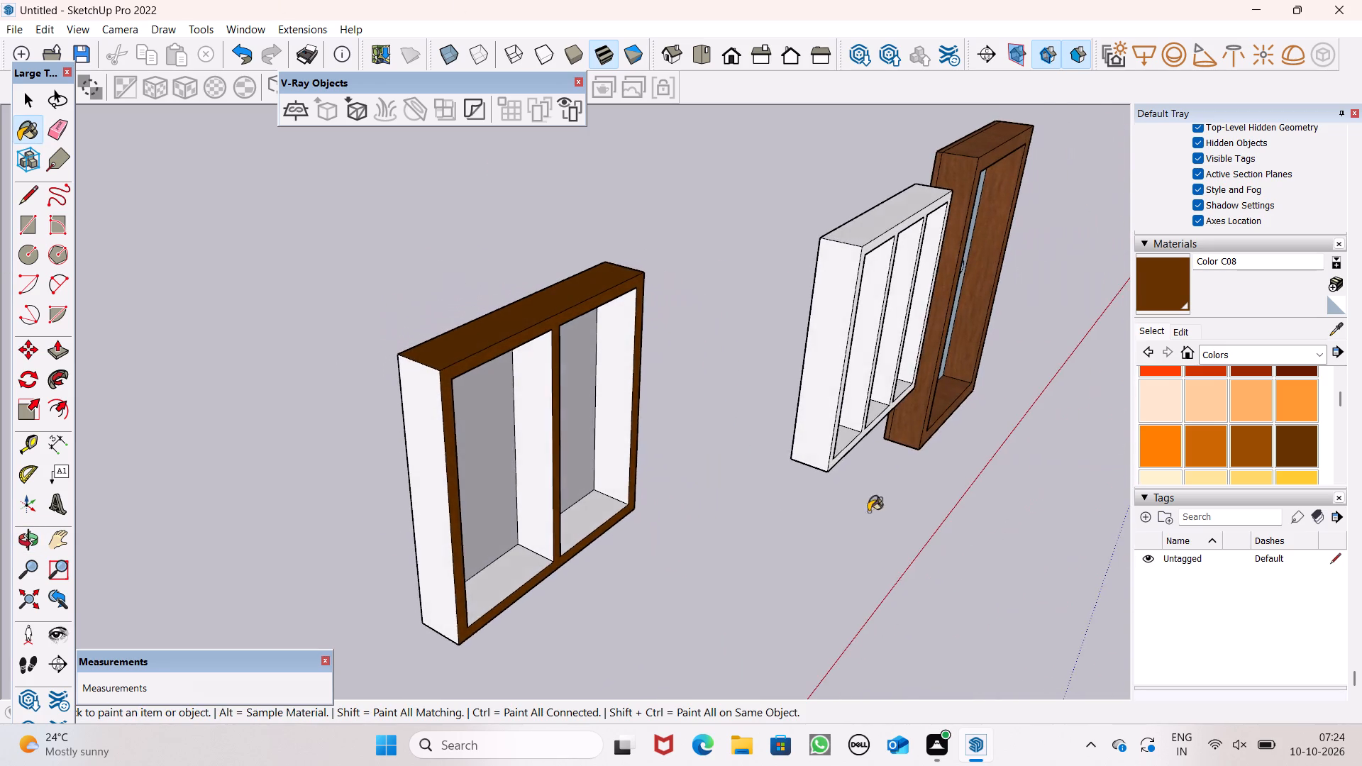
{"action": "scroll", "coordinate": [207, 514], "scroll_direction": "up", "scroll_amount": 1}
{"action": "left_click_drag", "start_coordinate": [488, 462], "coordinate": [520, 462]}
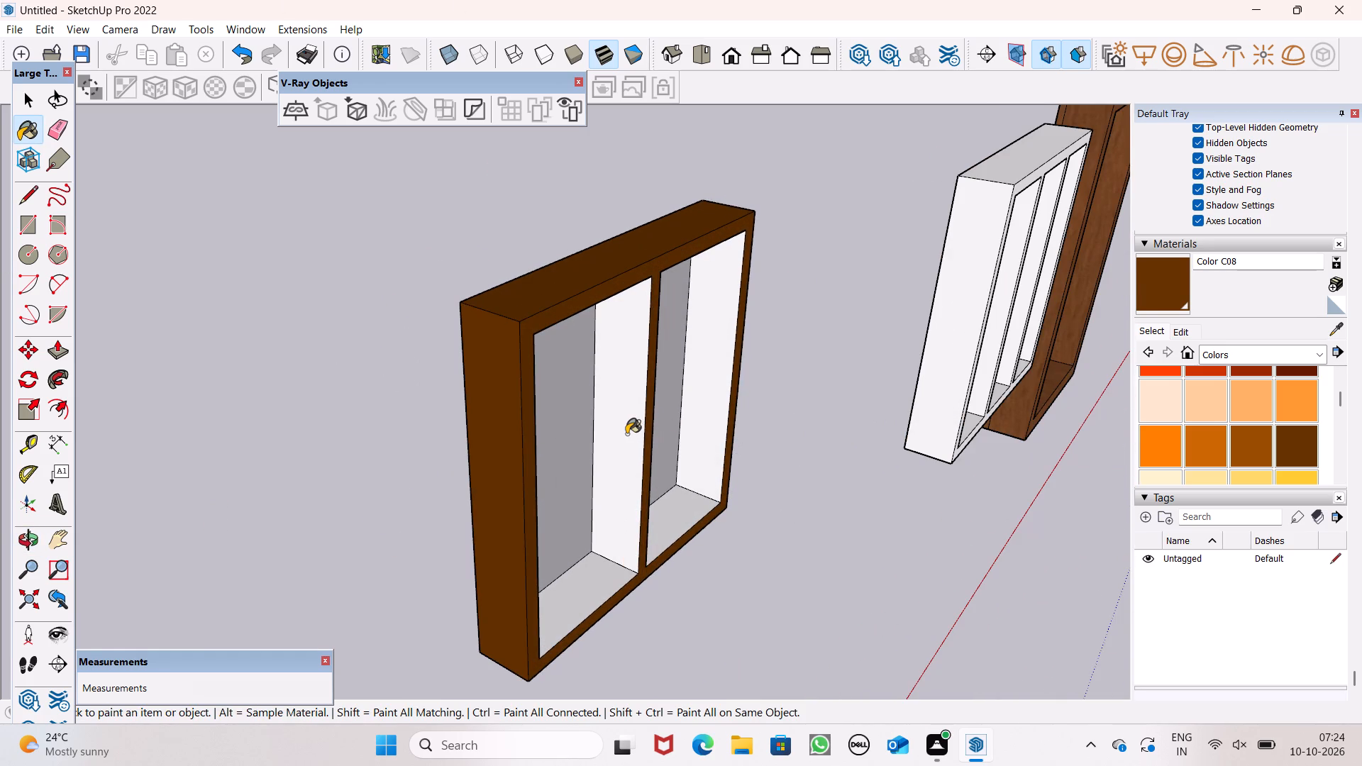
{"action": "left_click", "coordinate": [626, 434]}
{"action": "left_click", "coordinate": [700, 407]}
{"action": "left_click", "coordinate": [669, 522]}
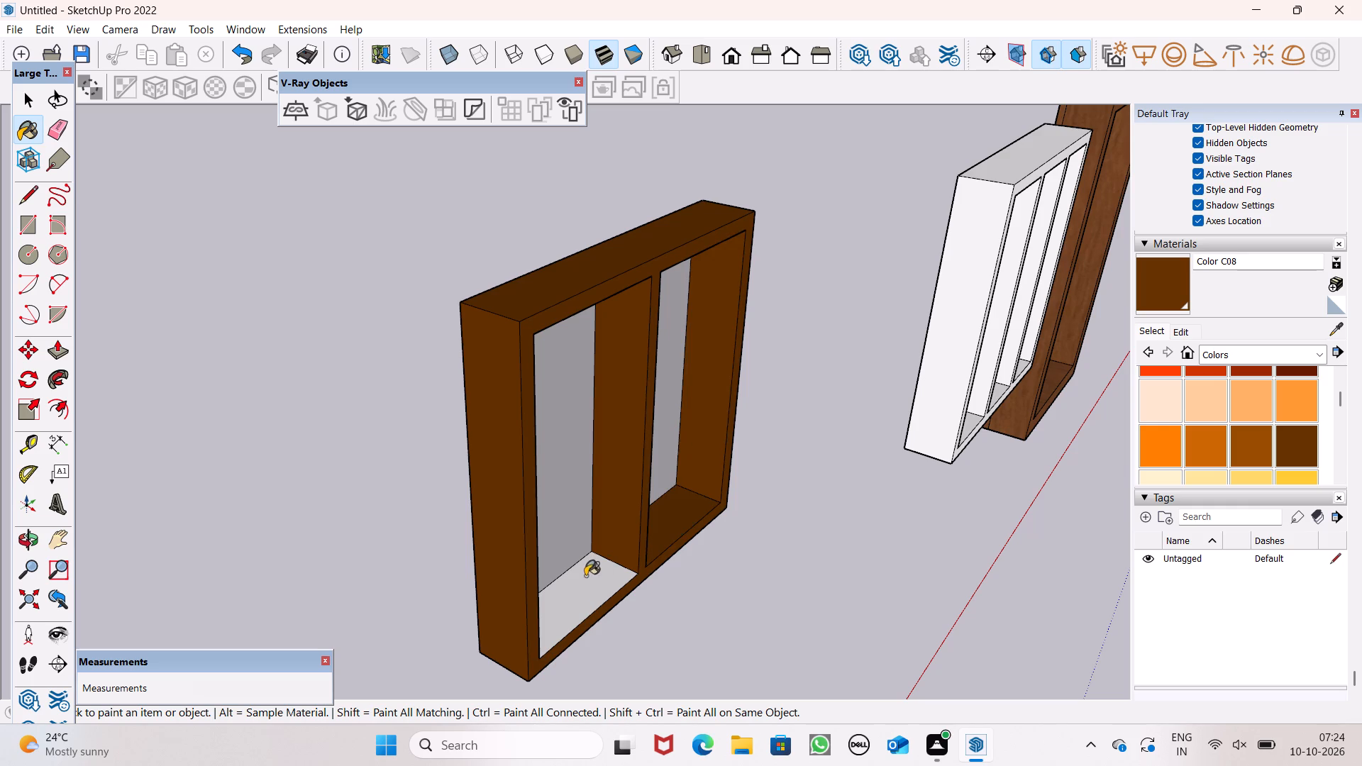
{"action": "left_click", "coordinate": [585, 574]}
Paint the two-panel window's inner top faces and its underside with Color C08.
{"action": "scroll", "coordinate": [754, 520], "scroll_direction": "down", "scroll_amount": 4}
{"action": "middle_click_drag", "start_coordinate": [744, 535], "coordinate": [546, 65]}
{"action": "scroll", "coordinate": [589, 125], "scroll_direction": "up", "scroll_amount": 8}
{"action": "left_click", "coordinate": [583, 243]}
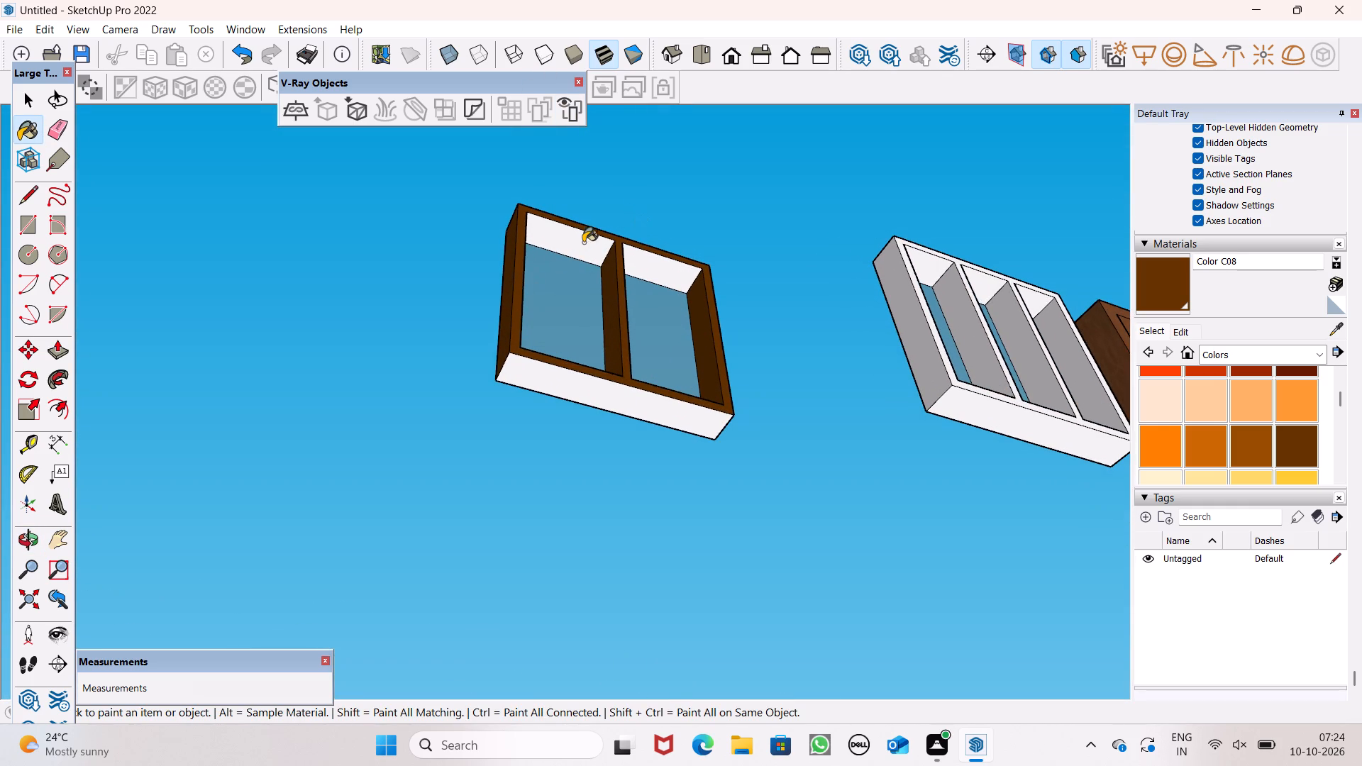
{"action": "left_click", "coordinate": [641, 262]}
{"action": "left_click", "coordinate": [619, 392]}
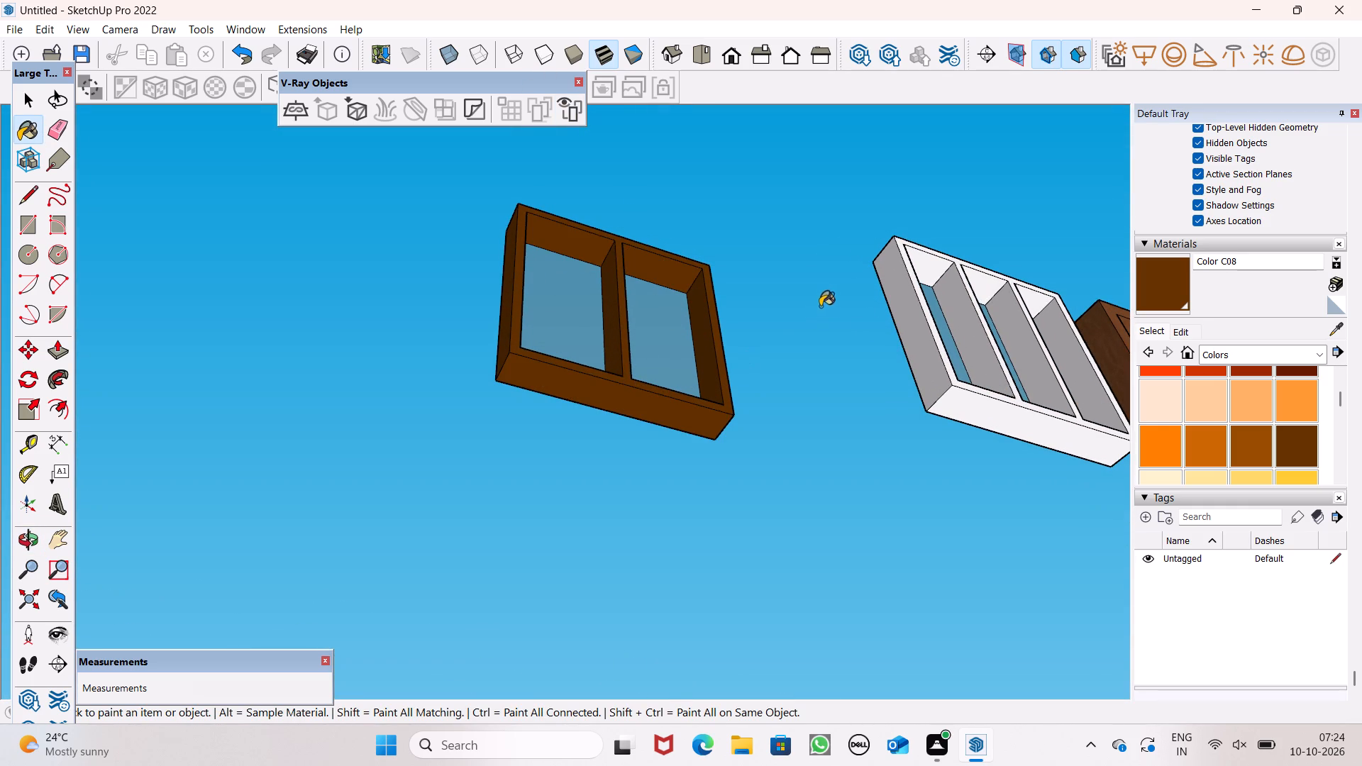
Paint the three-panel window's outer side, underside and front frame face with Color C08.
{"action": "left_click", "coordinate": [924, 347]}
{"action": "left_click", "coordinate": [1035, 426]}
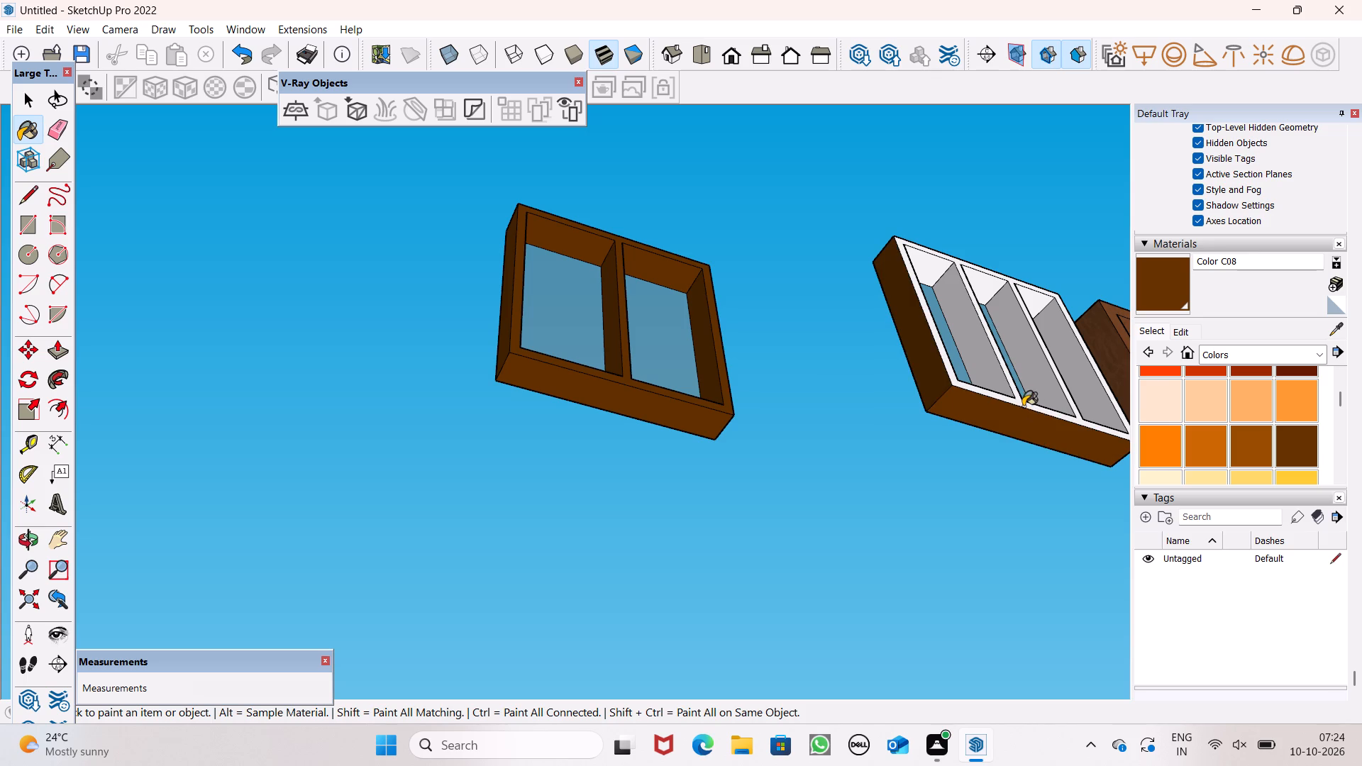
{"action": "left_click", "coordinate": [1019, 401]}
Paint the inner top faces of all three openings of the three-panel window with Color C08.
{"action": "scroll", "coordinate": [1002, 373], "scroll_direction": "down", "scroll_amount": 3}
{"action": "middle_click_drag", "start_coordinate": [965, 353], "coordinate": [677, 401]}
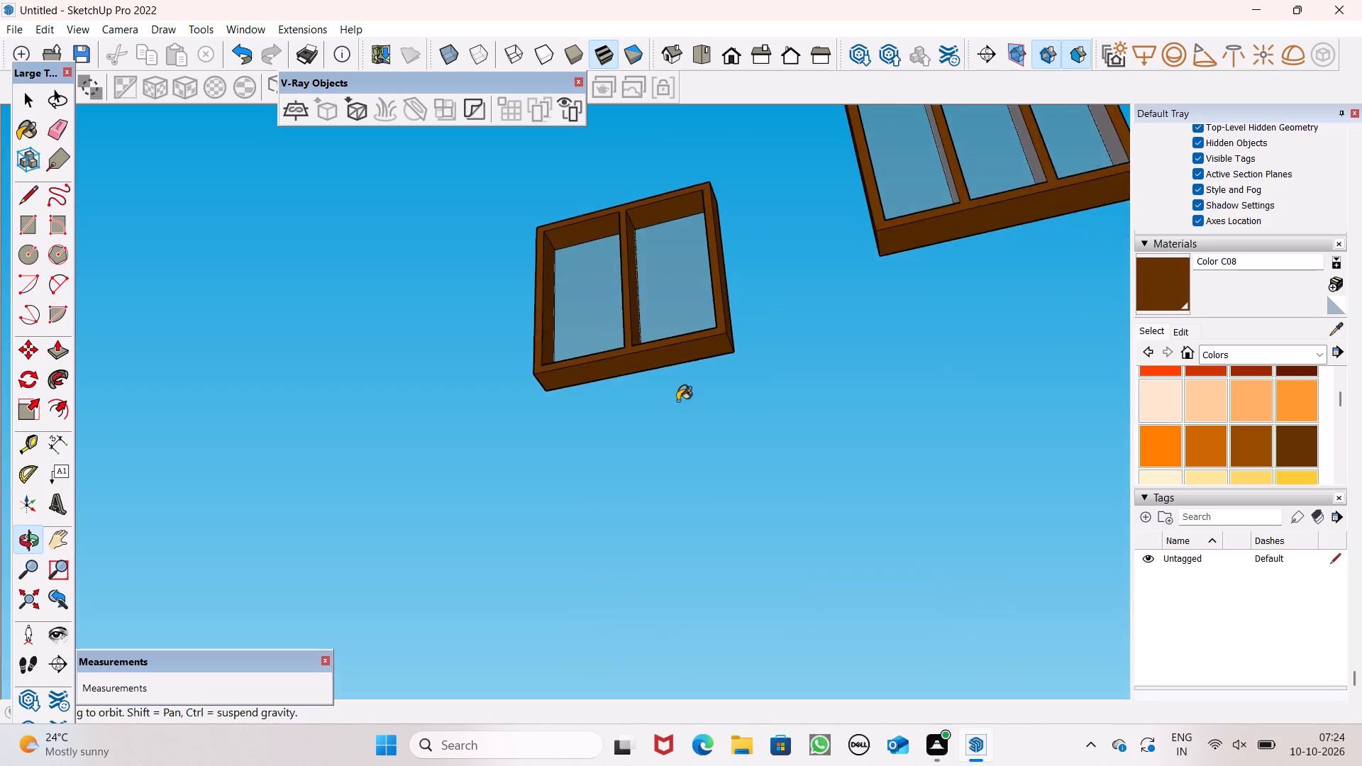
{"action": "middle_click_drag", "start_coordinate": [677, 401], "coordinate": [680, 411]}
{"action": "scroll", "coordinate": [684, 402], "scroll_direction": "down", "scroll_amount": 6}
{"action": "scroll", "coordinate": [851, 157], "scroll_direction": "down", "scroll_amount": 3}
{"action": "scroll", "coordinate": [898, 108], "scroll_direction": "up", "scroll_amount": 1}
{"action": "scroll", "coordinate": [943, 348], "scroll_direction": "down", "scroll_amount": 5}
{"action": "scroll", "coordinate": [964, 175], "scroll_direction": "up", "scroll_amount": 8}
{"action": "scroll", "coordinate": [947, 174], "scroll_direction": "down", "scroll_amount": 1}
{"action": "scroll", "coordinate": [947, 174], "scroll_direction": "up", "scroll_amount": 5}
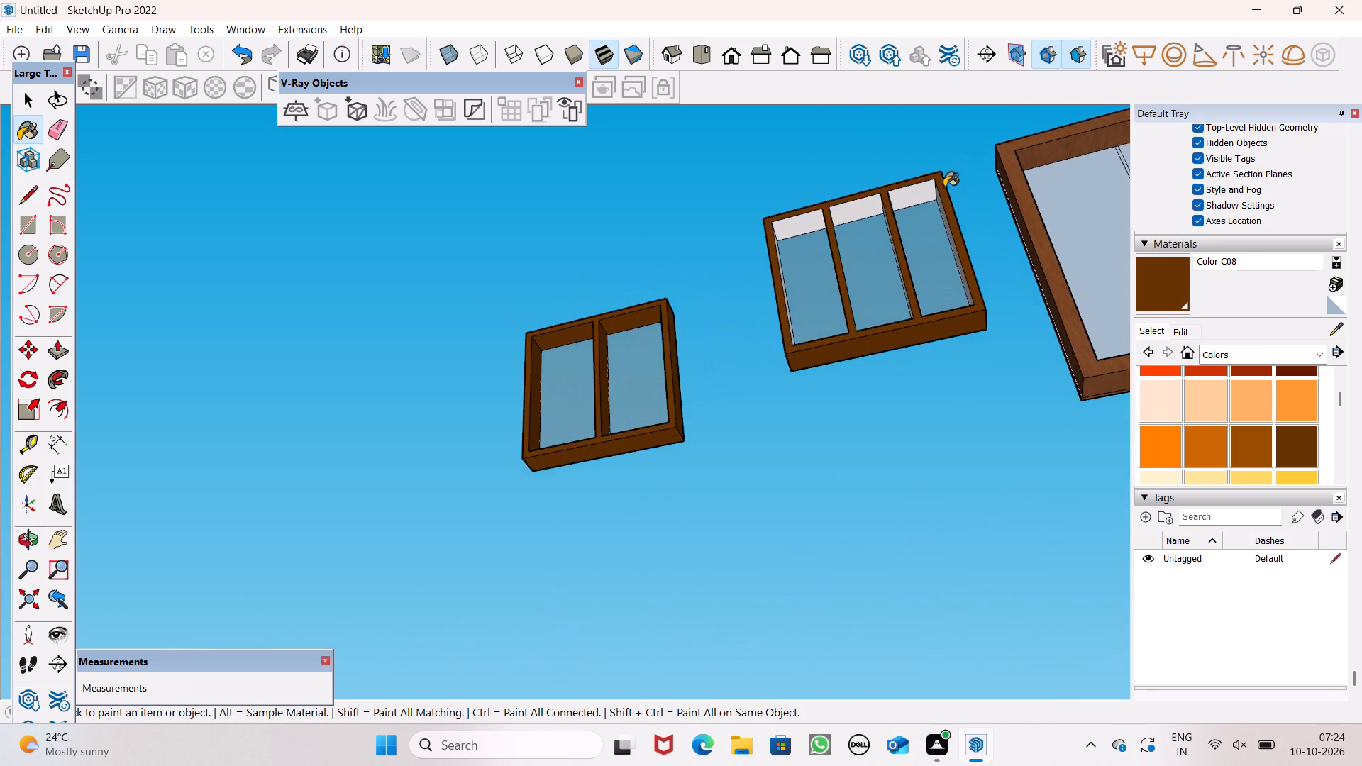
{"action": "scroll", "coordinate": [934, 170], "scroll_direction": "up", "scroll_amount": 10}
{"action": "scroll", "coordinate": [900, 206], "scroll_direction": "down", "scroll_amount": 1}
{"action": "scroll", "coordinate": [900, 206], "scroll_direction": "up", "scroll_amount": 3}
{"action": "left_click", "coordinate": [899, 206]}
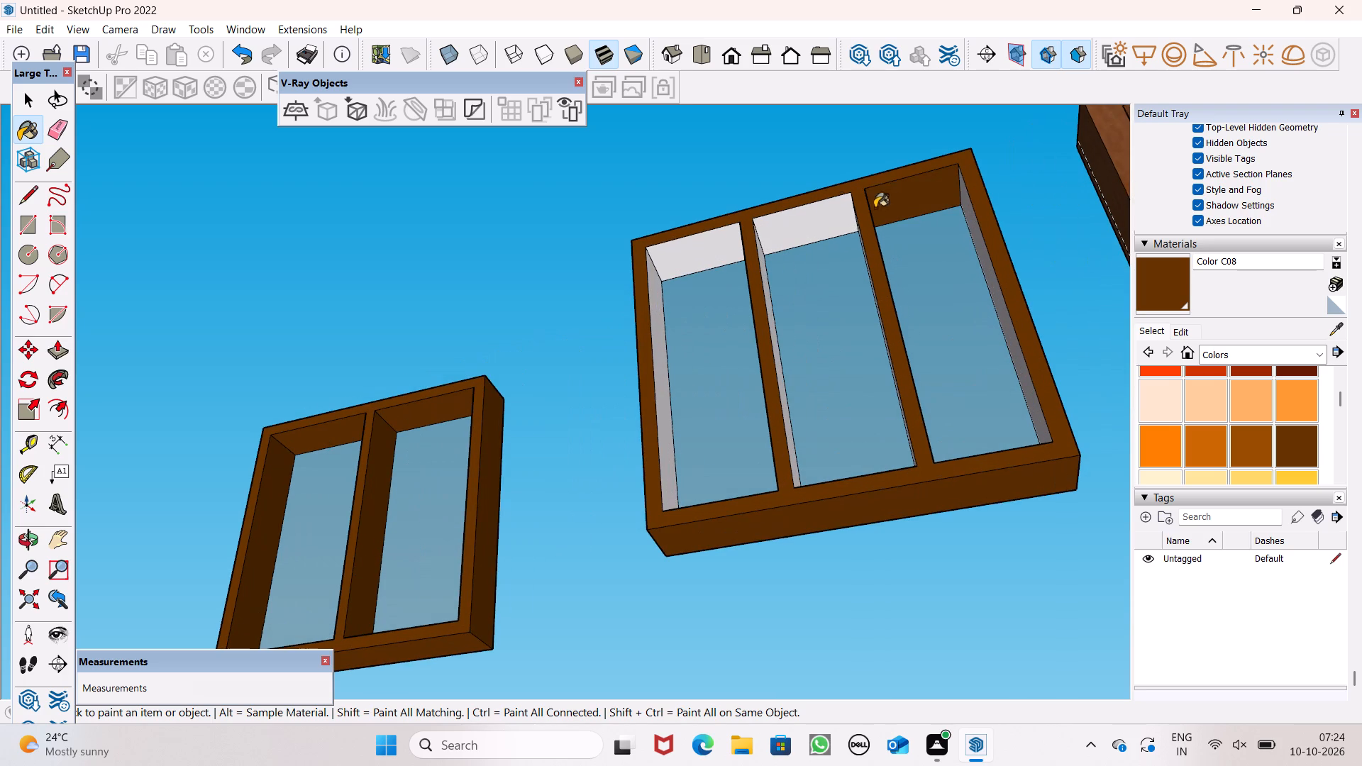
{"action": "left_click", "coordinate": [796, 205]}
{"action": "left_click", "coordinate": [796, 218]}
{"action": "left_click", "coordinate": [735, 243]}
Paint one inner side face in each opening of the three-panel window, plus its unpainted outer side, with Color C08.
{"action": "scroll", "coordinate": [764, 262], "scroll_direction": "down", "scroll_amount": 2}
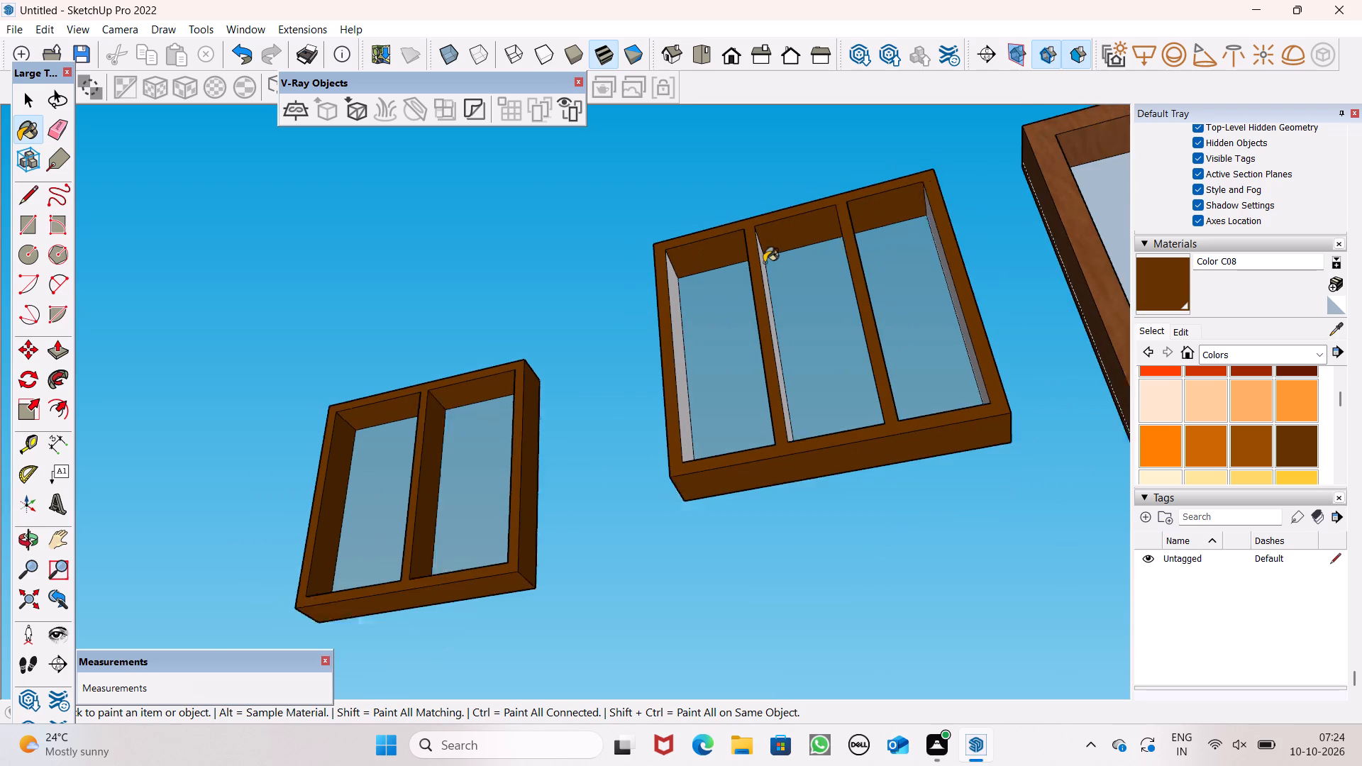
{"action": "scroll", "coordinate": [764, 262], "scroll_direction": "down", "scroll_amount": 1}
{"action": "scroll", "coordinate": [831, 320], "scroll_direction": "down", "scroll_amount": 2}
{"action": "middle_click_drag", "start_coordinate": [841, 350], "coordinate": [538, 394]}
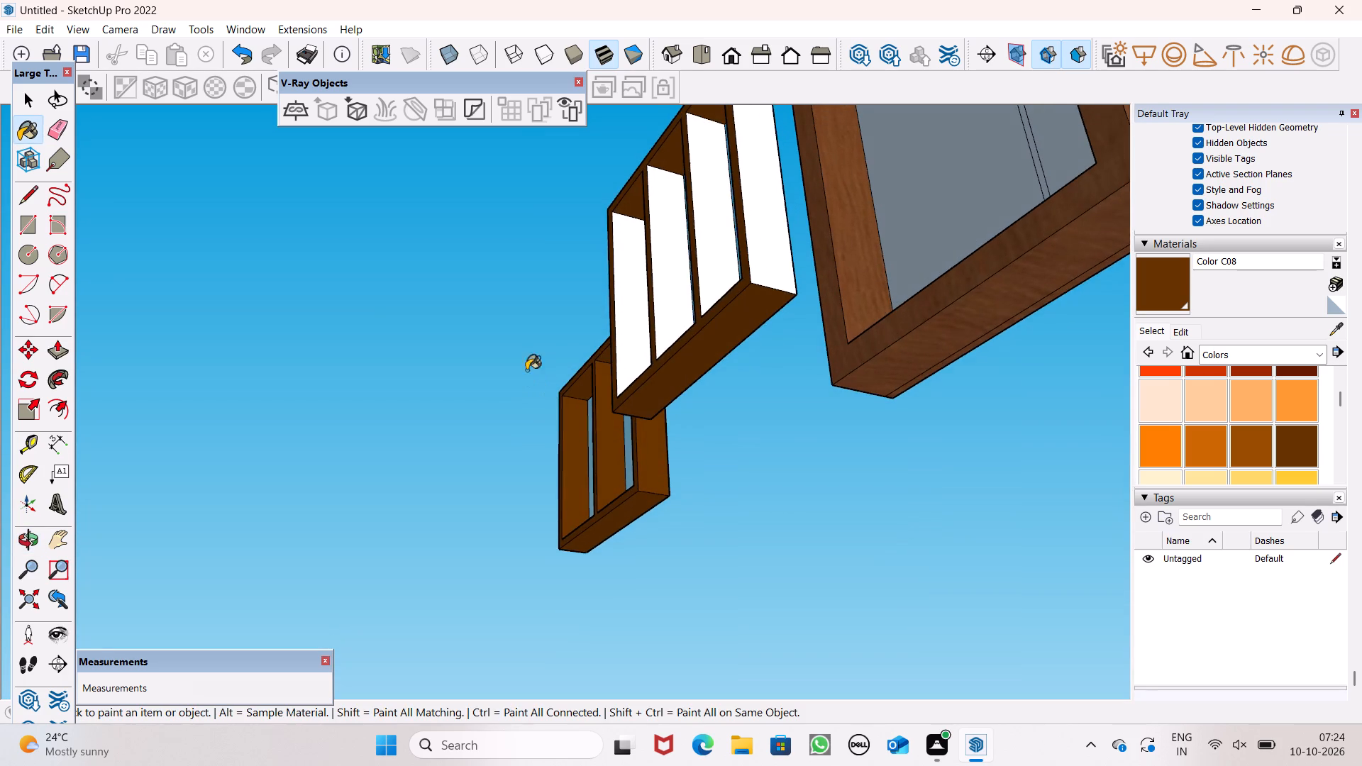
{"action": "scroll", "coordinate": [633, 307], "scroll_direction": "up", "scroll_amount": 2}
{"action": "left_click_drag", "start_coordinate": [633, 296], "coordinate": [646, 298]}
{"action": "left_click_drag", "start_coordinate": [677, 277], "coordinate": [687, 277]}
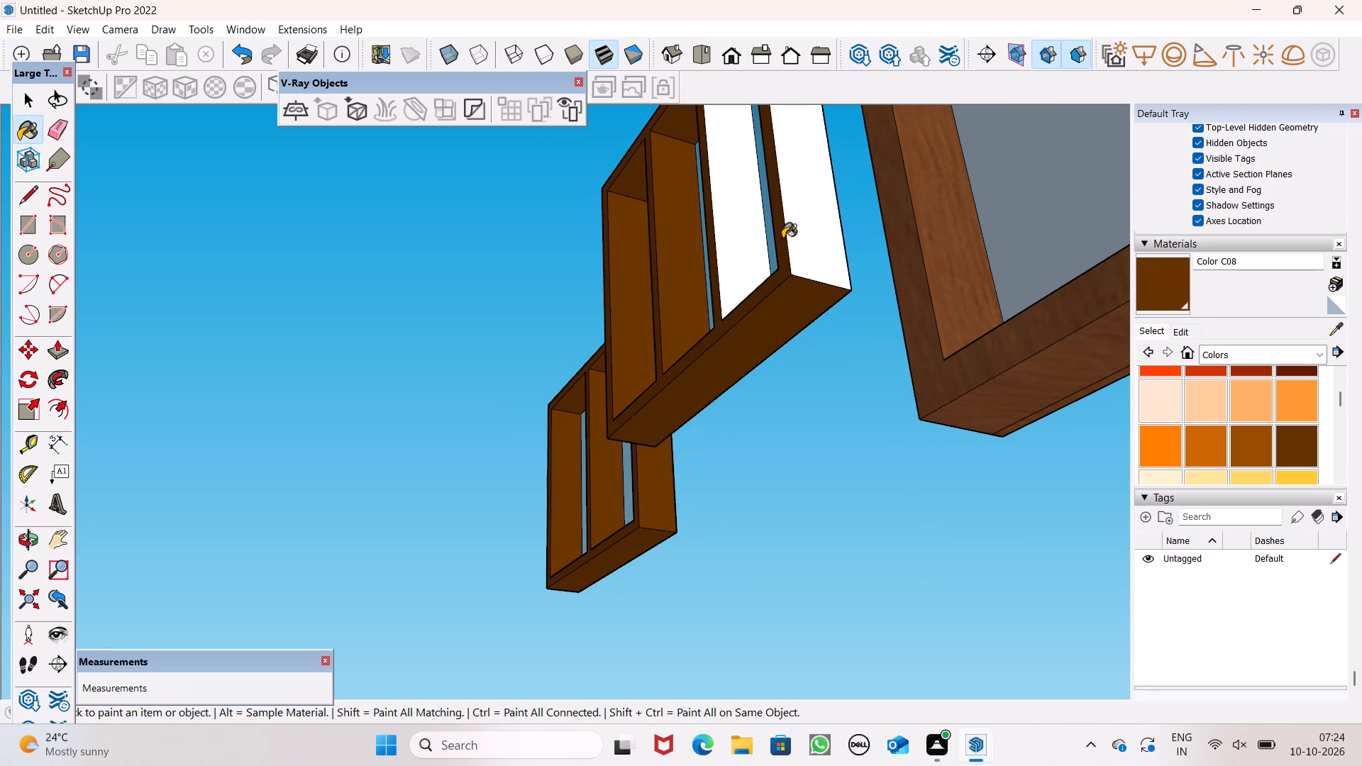
{"action": "left_click", "coordinate": [755, 250]}
{"action": "left_click", "coordinate": [805, 229]}
Paint the opposite inner side faces of the three-panel window's three openings with Color C08.
{"action": "scroll", "coordinate": [780, 252], "scroll_direction": "down", "scroll_amount": 4}
{"action": "middle_click_drag", "start_coordinate": [714, 291], "coordinate": [734, 323]}
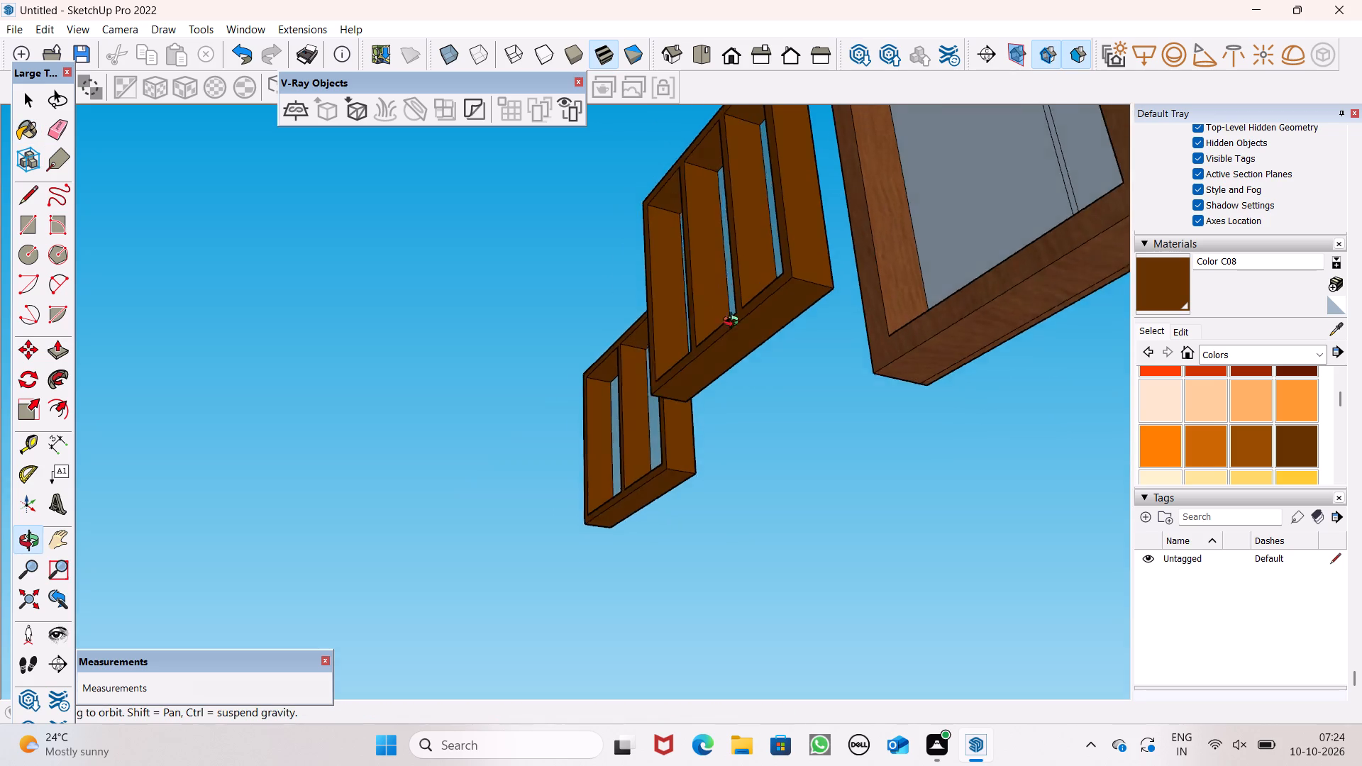
{"action": "middle_click_drag", "start_coordinate": [734, 323], "coordinate": [1351, 406]}
{"action": "scroll", "coordinate": [730, 358], "scroll_direction": "up", "scroll_amount": 4}
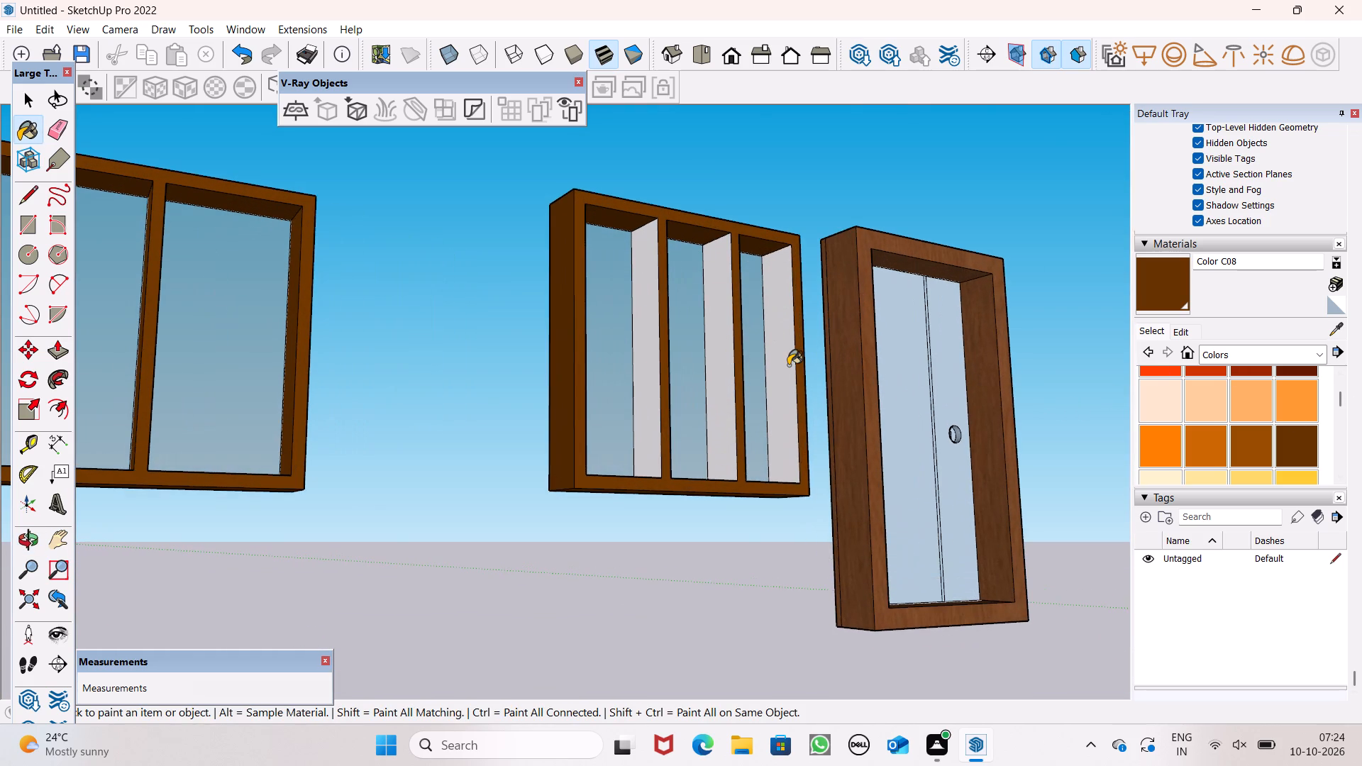
{"action": "left_click_drag", "start_coordinate": [789, 366], "coordinate": [768, 367]}
{"action": "left_click", "coordinate": [729, 367]}
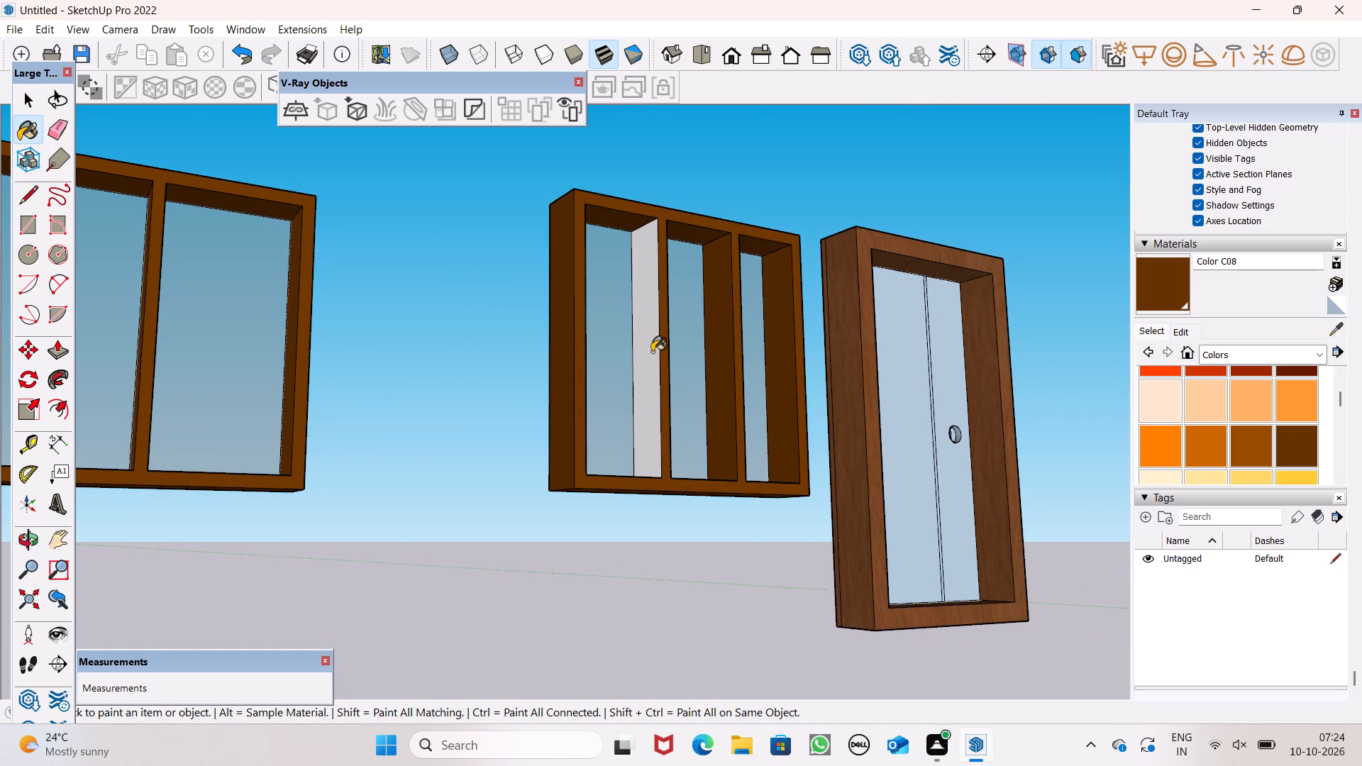
{"action": "left_click", "coordinate": [652, 352]}
Paint the three-panel window's outer top face with Color C08.
{"action": "scroll", "coordinate": [693, 368], "scroll_direction": "down", "scroll_amount": 1}
{"action": "scroll", "coordinate": [608, 340], "scroll_direction": "down", "scroll_amount": 2}
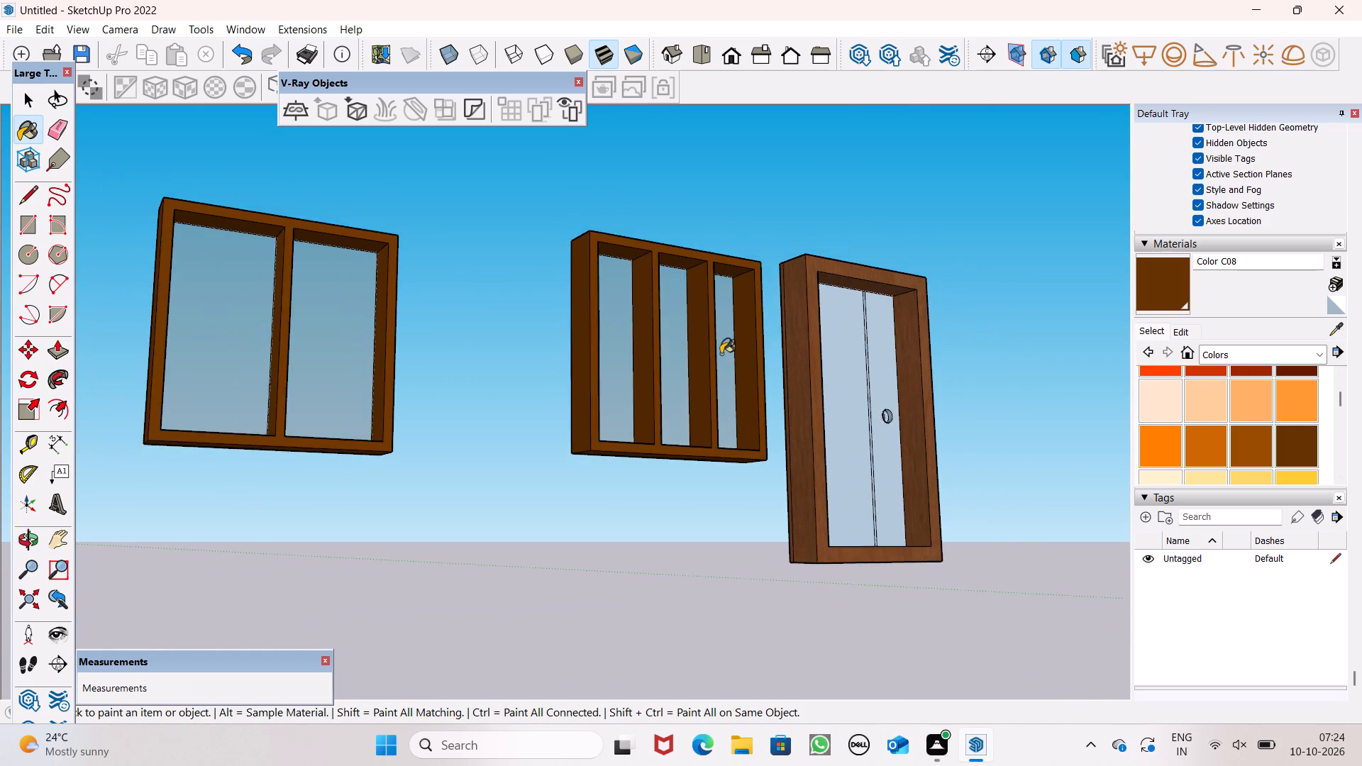
{"action": "middle_click_drag", "start_coordinate": [720, 357], "coordinate": [1080, 533]}
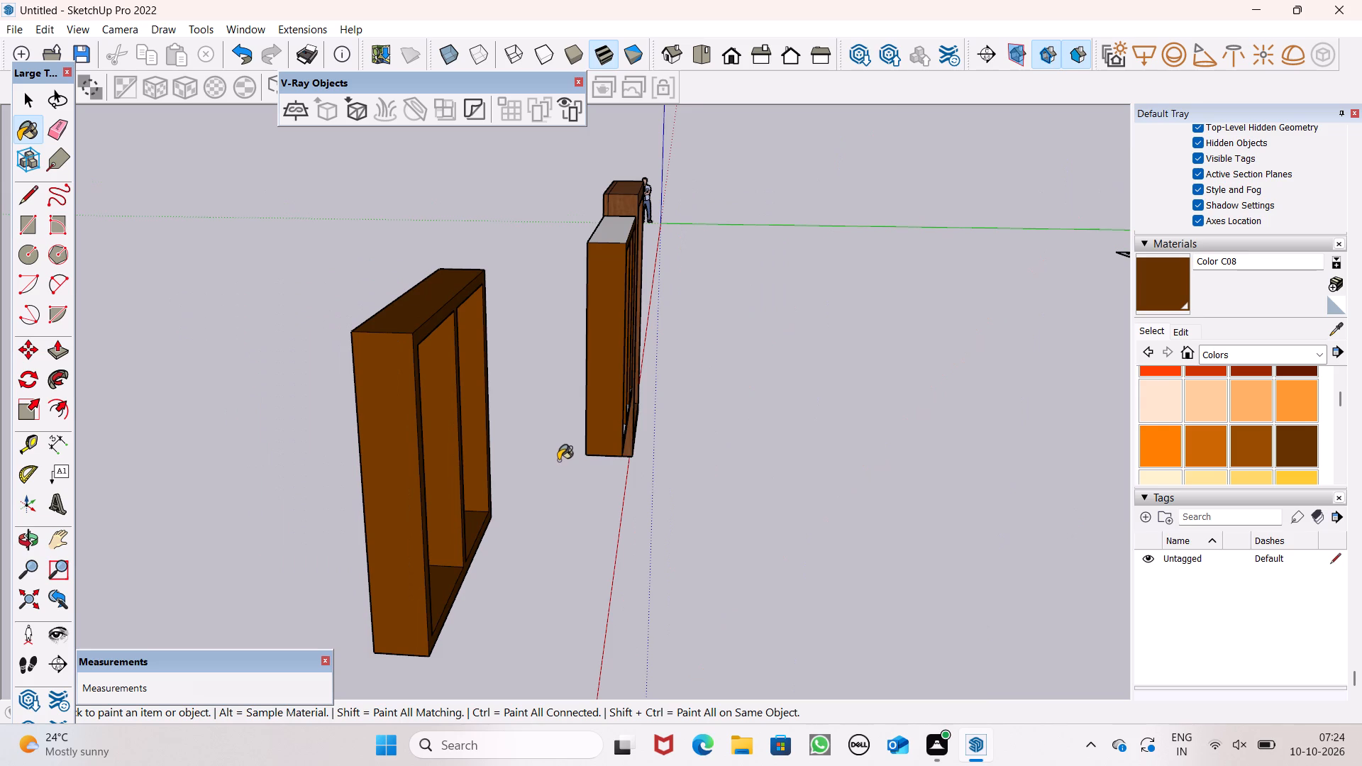
{"action": "scroll", "coordinate": [622, 234], "scroll_direction": "up", "scroll_amount": 2}
{"action": "left_click_drag", "start_coordinate": [611, 232], "coordinate": [614, 243]}
{"action": "scroll", "coordinate": [701, 431], "scroll_direction": "down", "scroll_amount": 2}
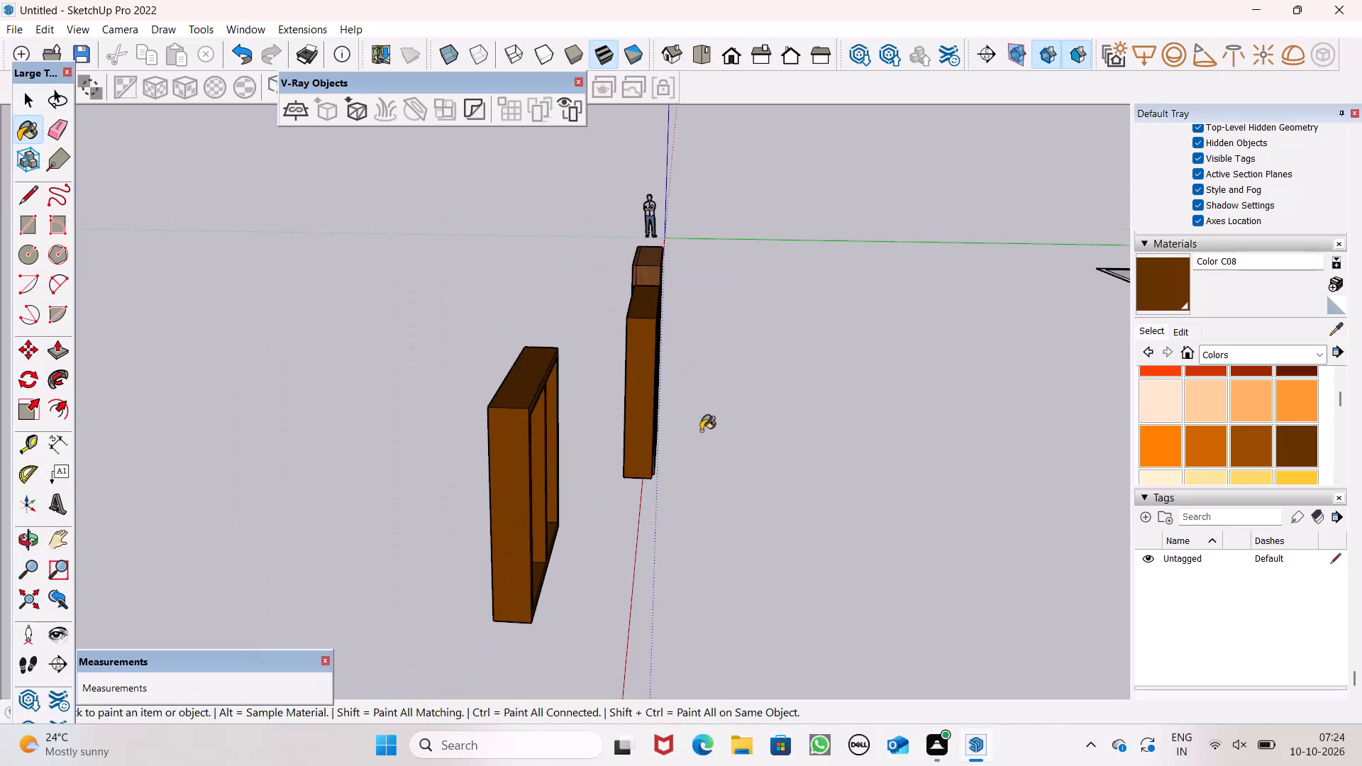
Select all connected geometry of the three-panel window and make it a group.
{"action": "left_click_drag", "start_coordinate": [718, 442], "coordinate": [716, 404]}
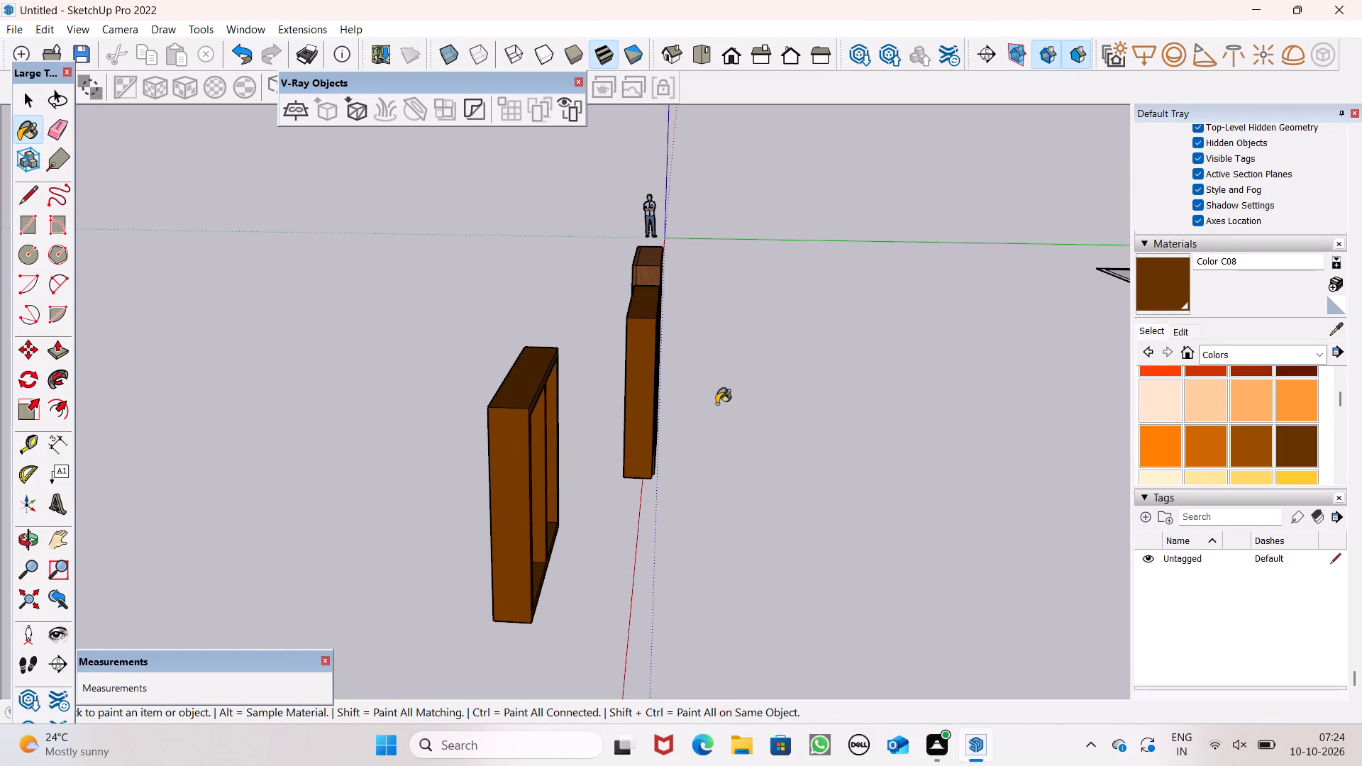
{"action": "left_click_drag", "start_coordinate": [716, 404], "coordinate": [716, 403]}
{"action": "scroll", "coordinate": [717, 397], "scroll_direction": "down", "scroll_amount": 1}
{"action": "middle_click_drag", "start_coordinate": [714, 396], "coordinate": [1019, 340]}
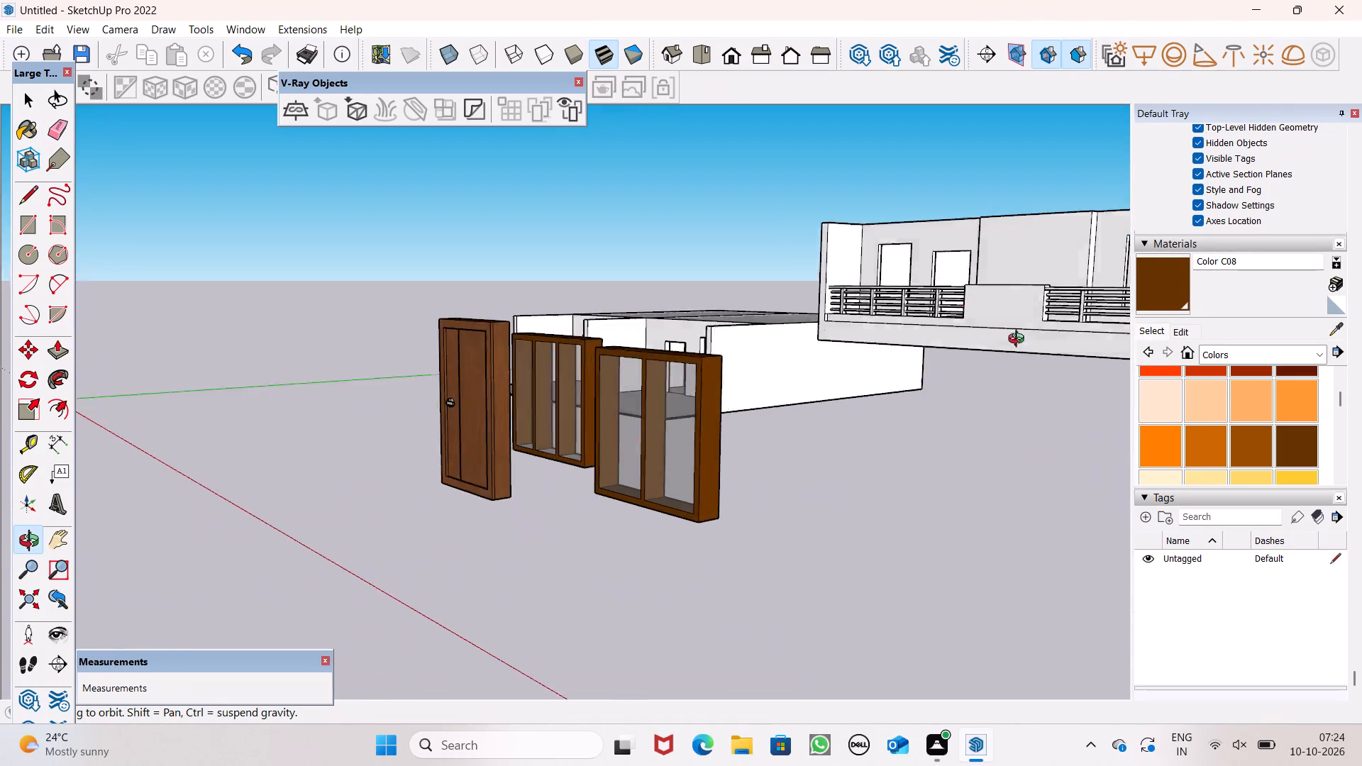
{"action": "middle_click_drag", "start_coordinate": [1019, 340], "coordinate": [1180, 407]}
{"action": "middle_click_drag", "start_coordinate": [808, 396], "coordinate": [912, 429]}
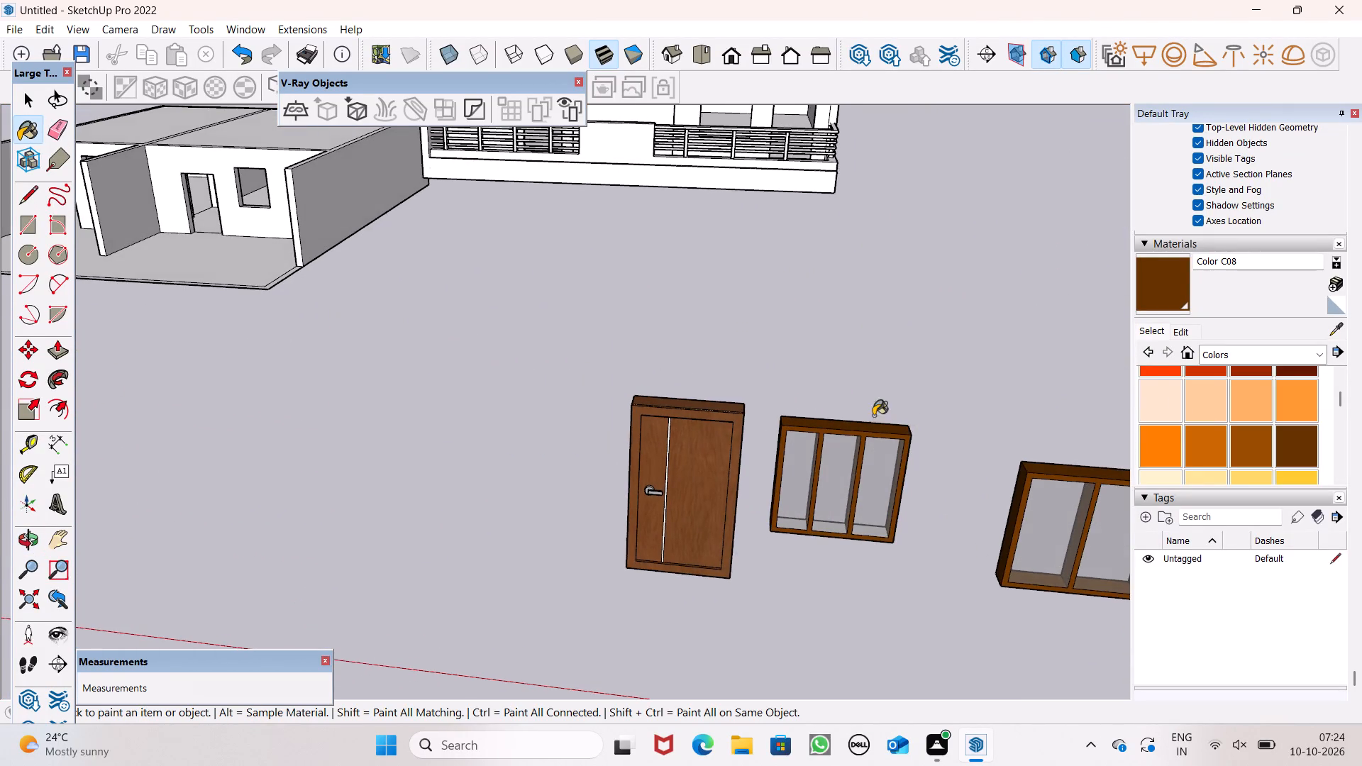
{"action": "scroll", "coordinate": [733, 392], "scroll_direction": "down", "scroll_amount": 3}
{"action": "key", "text": "space"}
{"action": "scroll", "coordinate": [870, 470], "scroll_direction": "up", "scroll_amount": 5}
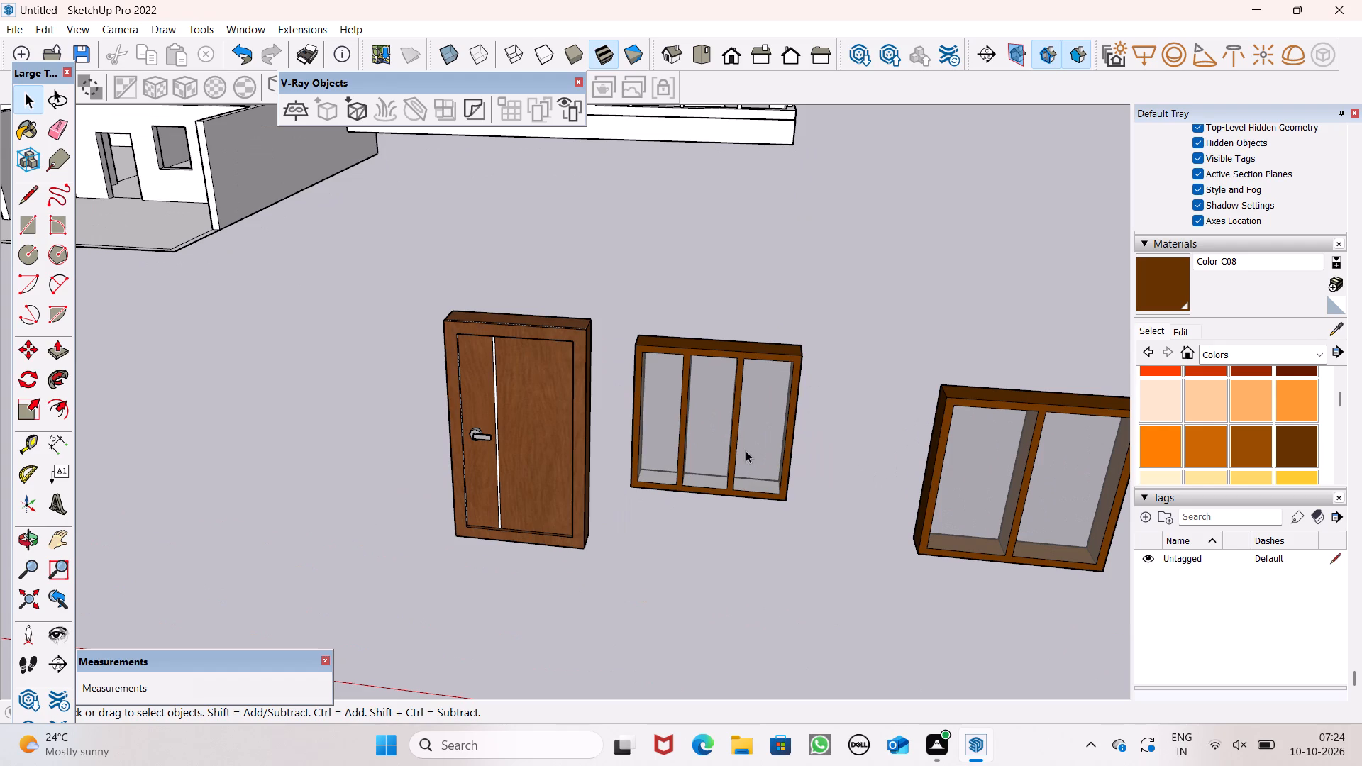
{"action": "triple_click", "coordinate": [746, 450]}
{"action": "left_click", "coordinate": [746, 452]}
{"action": "right_click", "coordinate": [746, 452]}
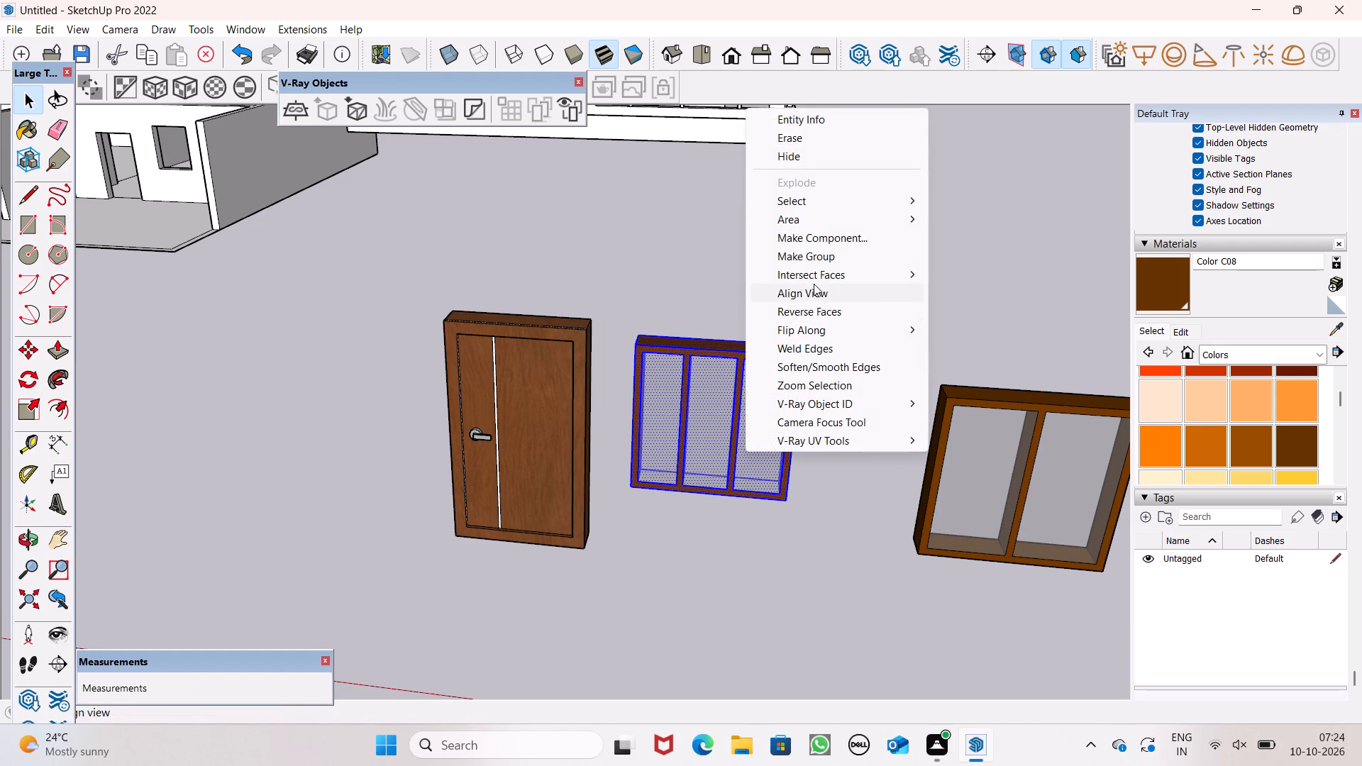
{"action": "left_click", "coordinate": [829, 261]}
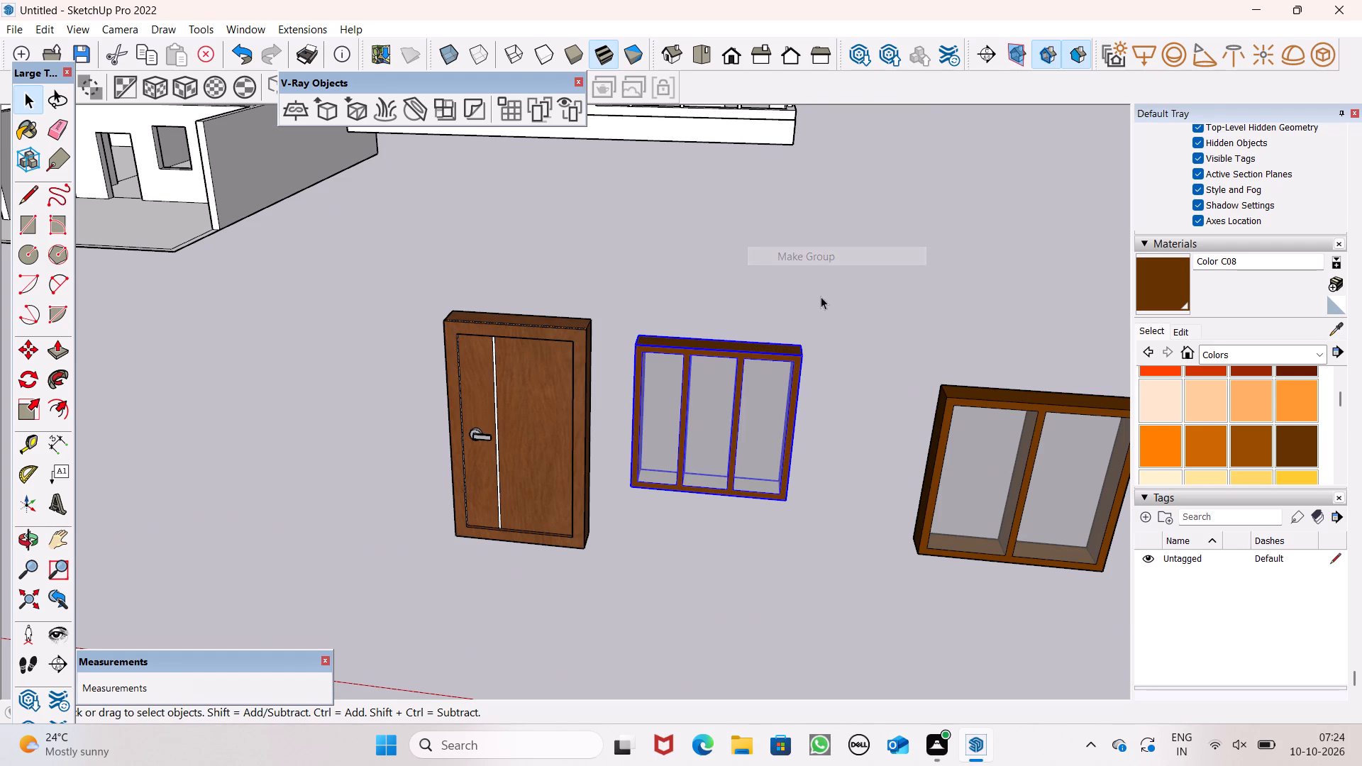
Select all connected geometry of the two-panel window and make it a group.
{"action": "left_click", "coordinate": [946, 442]}
{"action": "double_click", "coordinate": [946, 433]}
{"action": "triple_click", "coordinate": [978, 436]}
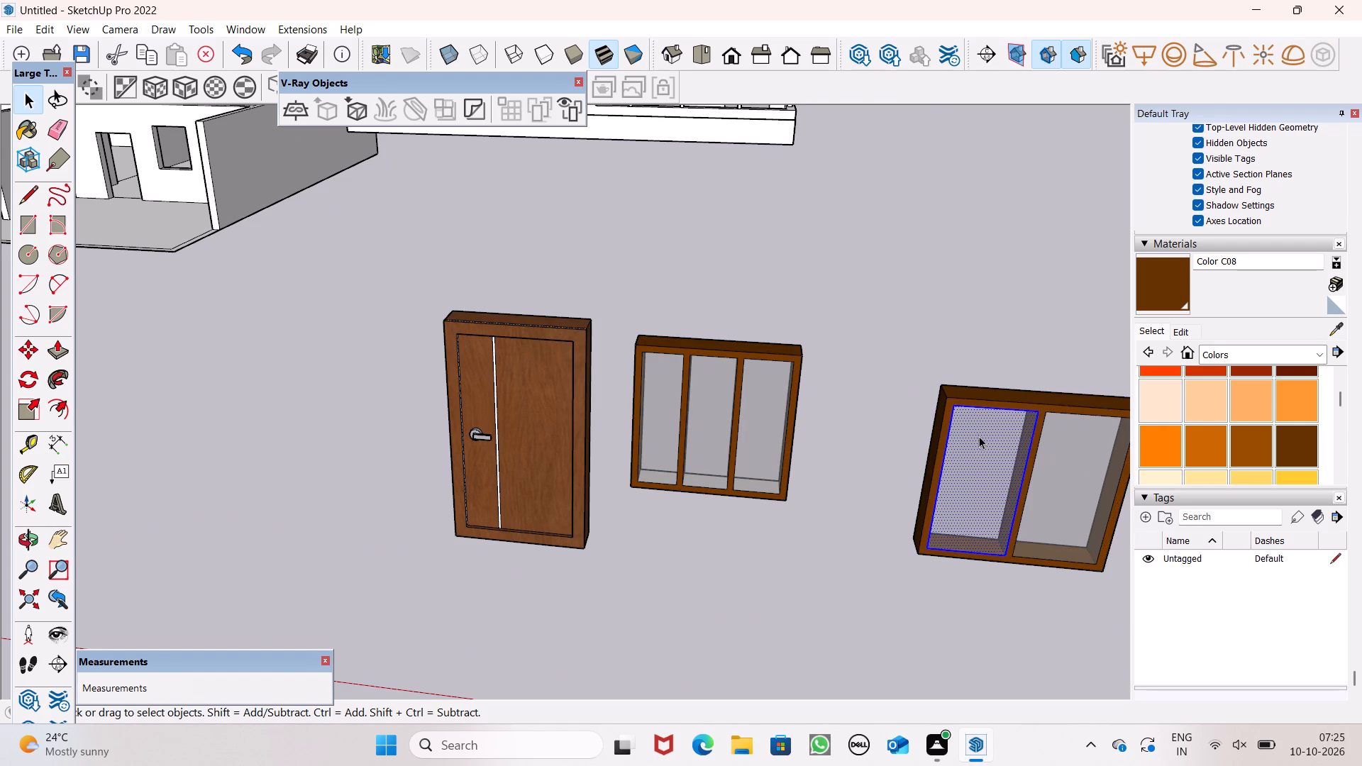
{"action": "right_click", "coordinate": [984, 431]}
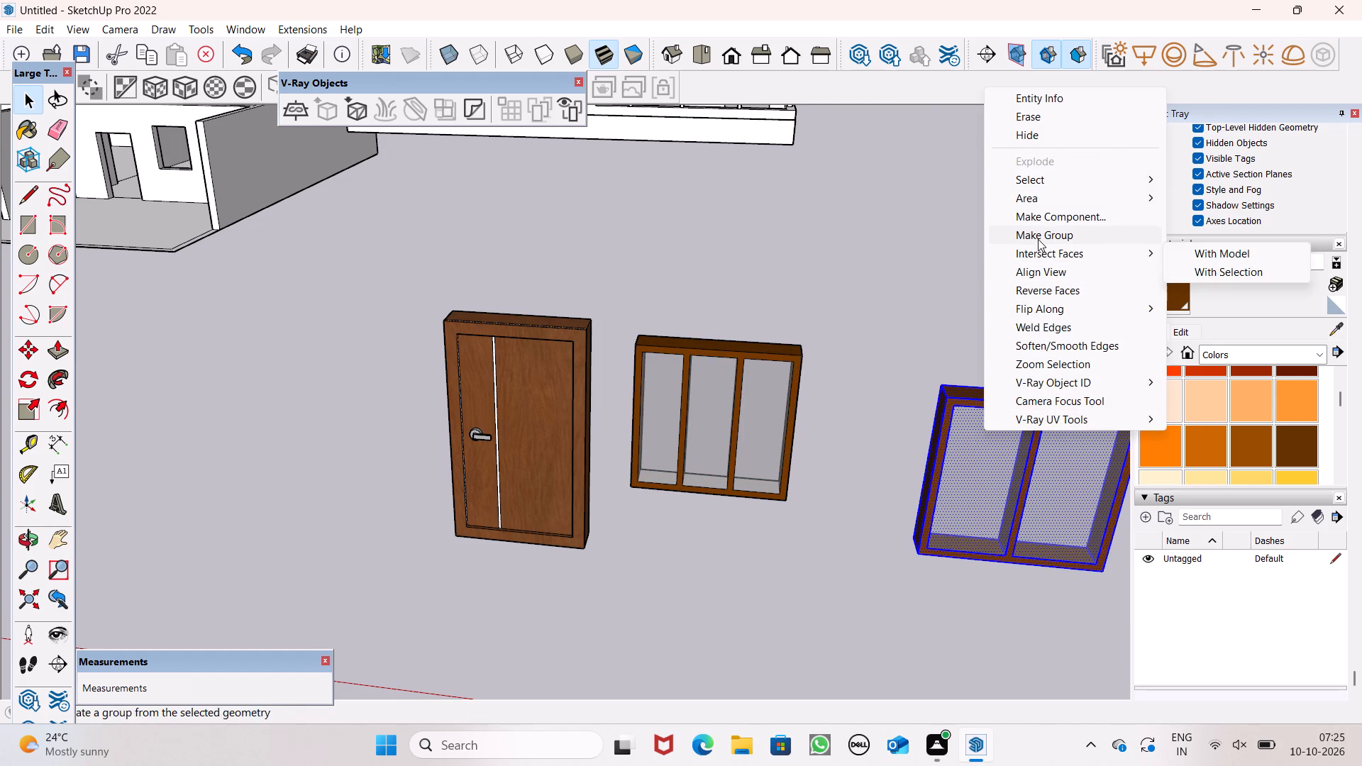
{"action": "left_click", "coordinate": [1038, 239]}
{"action": "left_click", "coordinate": [906, 276]}
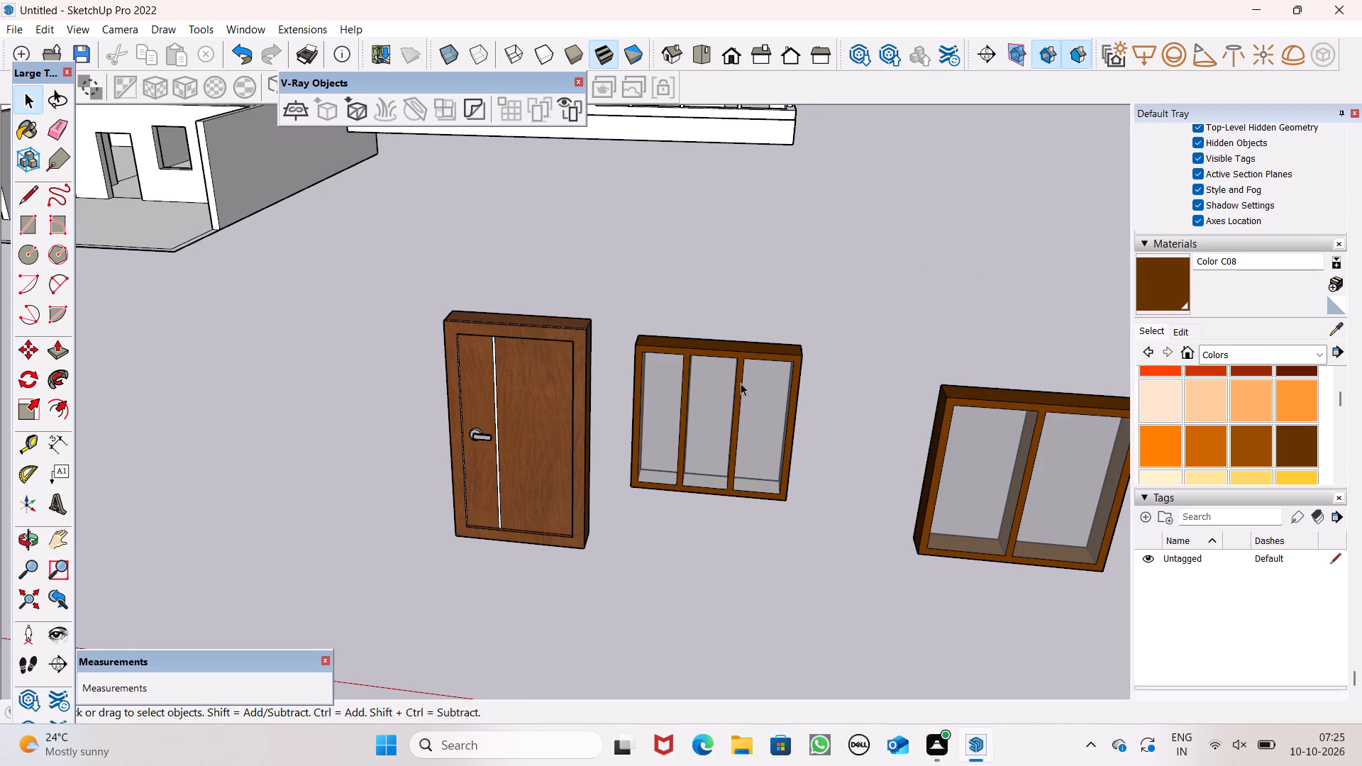
Move the door about 71' 11" away from the windows to beside the end of the balcony building.
{"action": "left_click", "coordinate": [741, 384]}
{"action": "scroll", "coordinate": [744, 377], "scroll_direction": "down", "scroll_amount": 4}
{"action": "left_click", "coordinate": [812, 328]}
{"action": "scroll", "coordinate": [812, 329], "scroll_direction": "down", "scroll_amount": 4}
{"action": "middle_click_drag", "start_coordinate": [880, 350], "coordinate": [869, 392]}
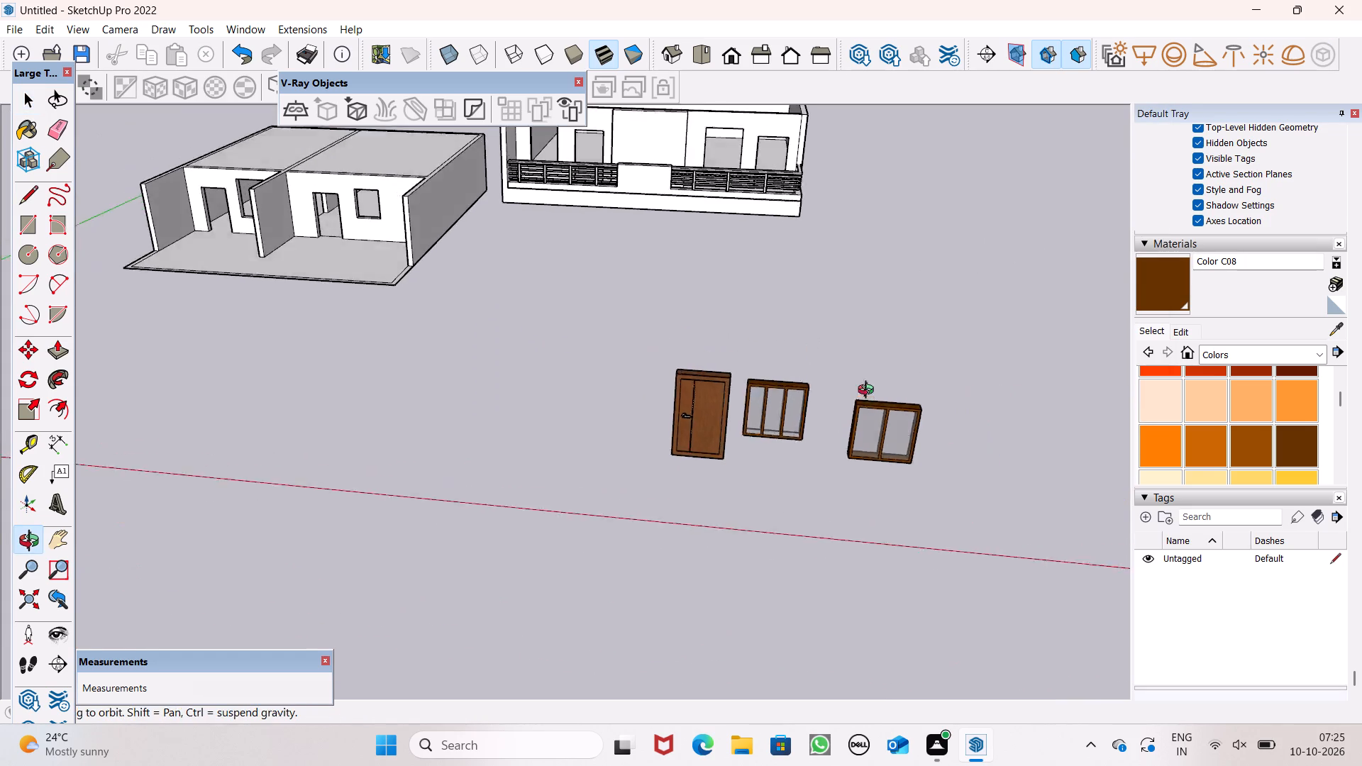
{"action": "middle_click_drag", "start_coordinate": [869, 392], "coordinate": [834, 428]}
{"action": "left_click", "coordinate": [616, 519]}
{"action": "key", "text": "m"}
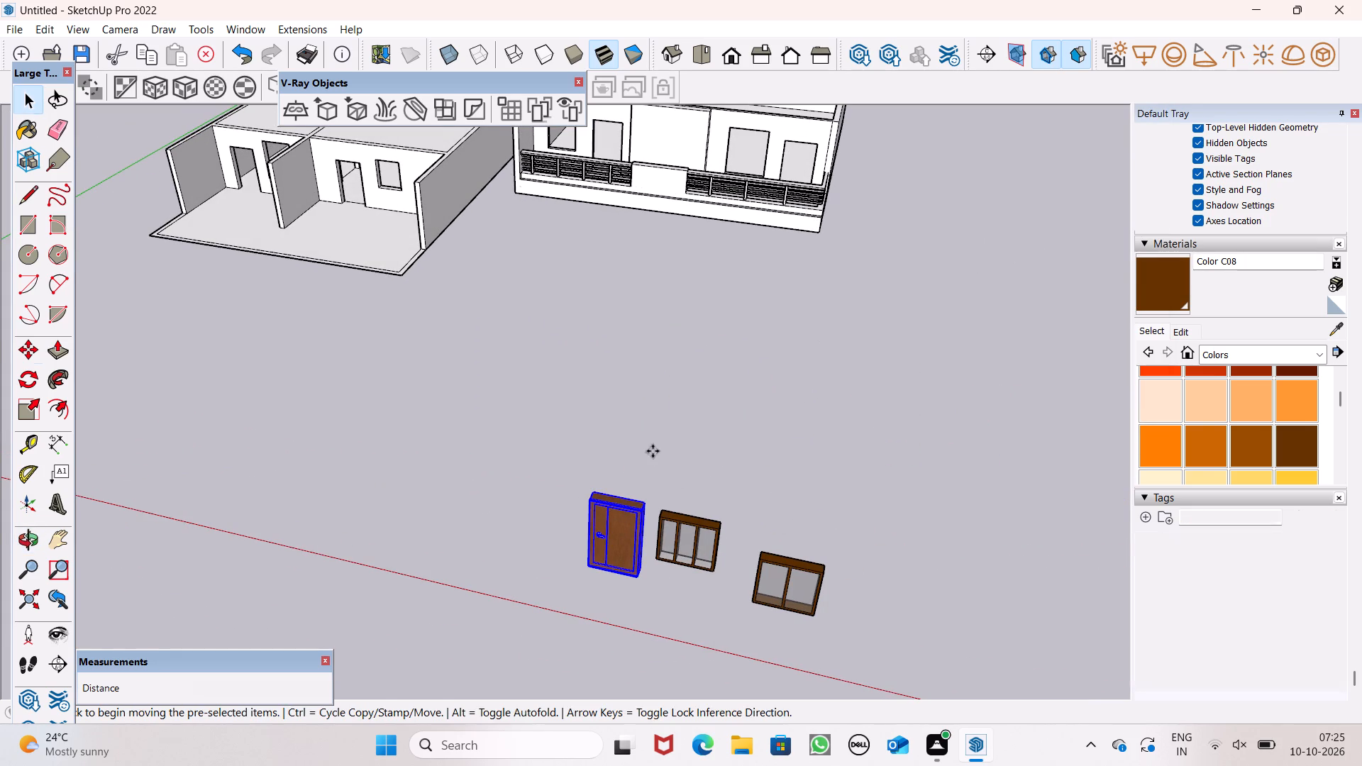
{"action": "key", "text": "Return"}
{"action": "left_click_drag", "start_coordinate": [646, 515], "coordinate": [696, 270]}
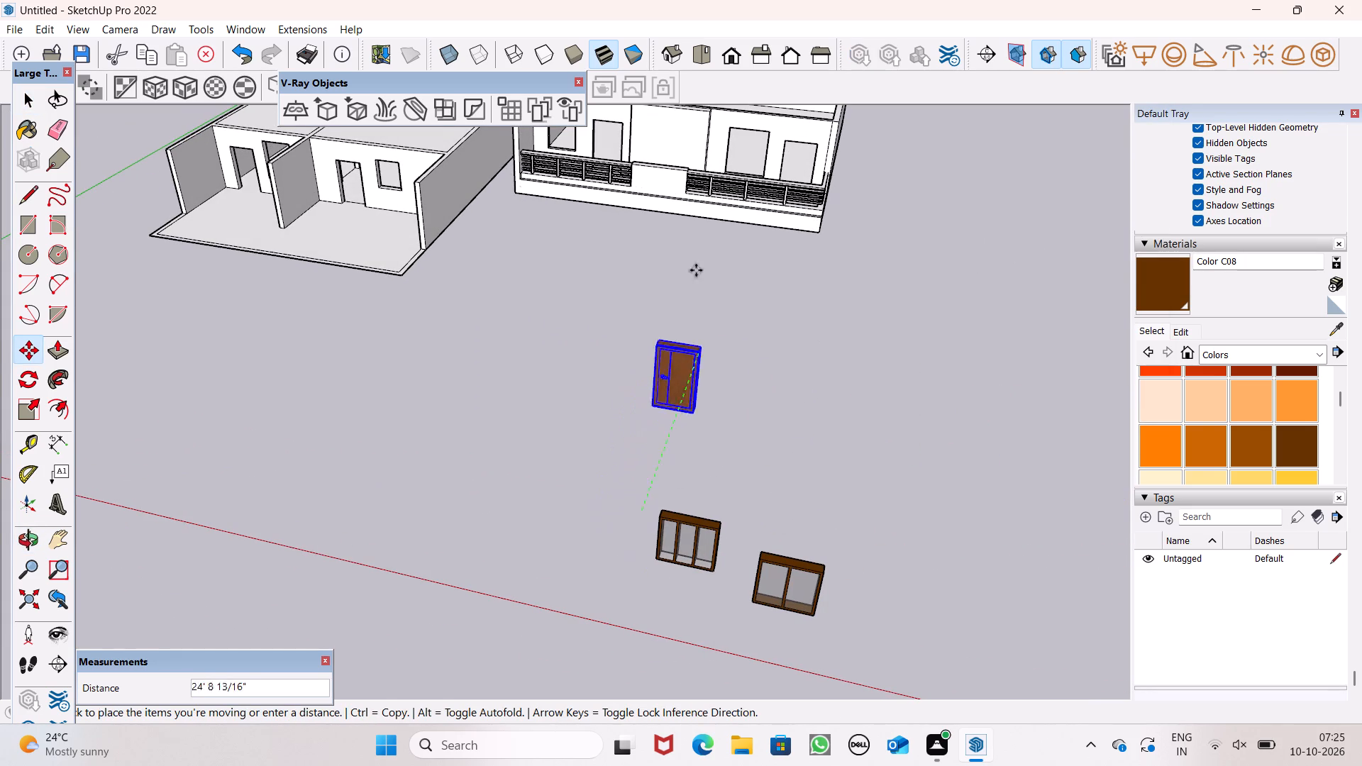
{"action": "left_click_drag", "start_coordinate": [696, 270], "coordinate": [805, 149]}
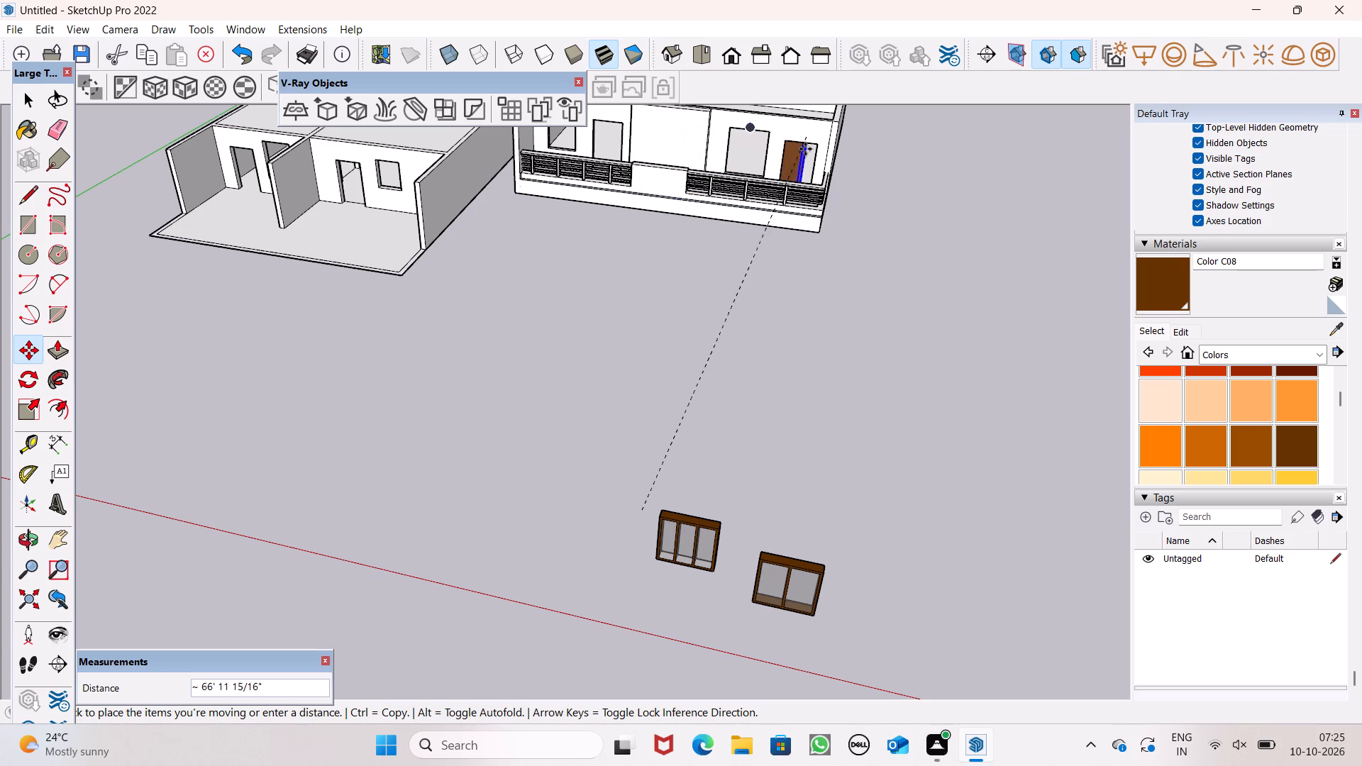
{"action": "left_click_drag", "start_coordinate": [805, 149], "coordinate": [878, 172]}
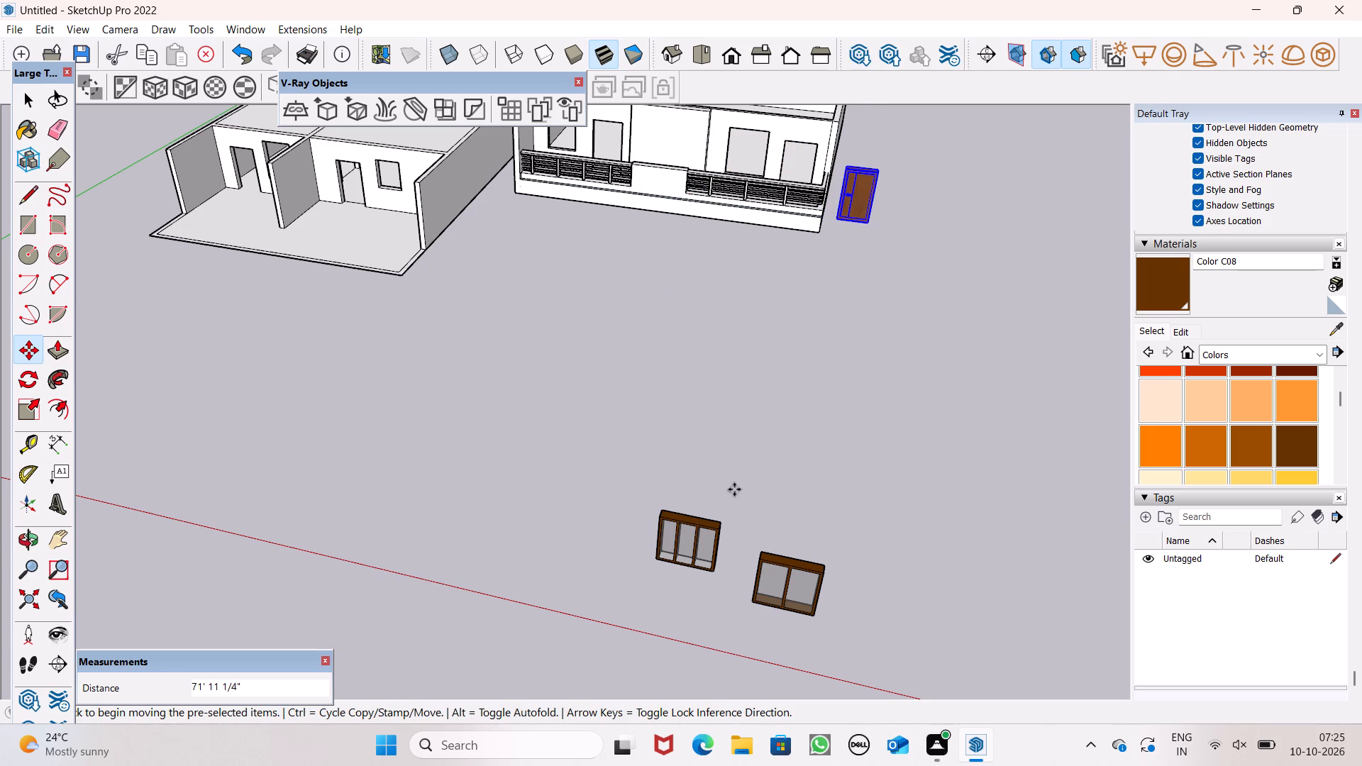
Move the door about 4' 10" farther away from the end of the balcony building and deselect it.
{"action": "left_click_drag", "start_coordinate": [714, 533], "coordinate": [764, 504]}
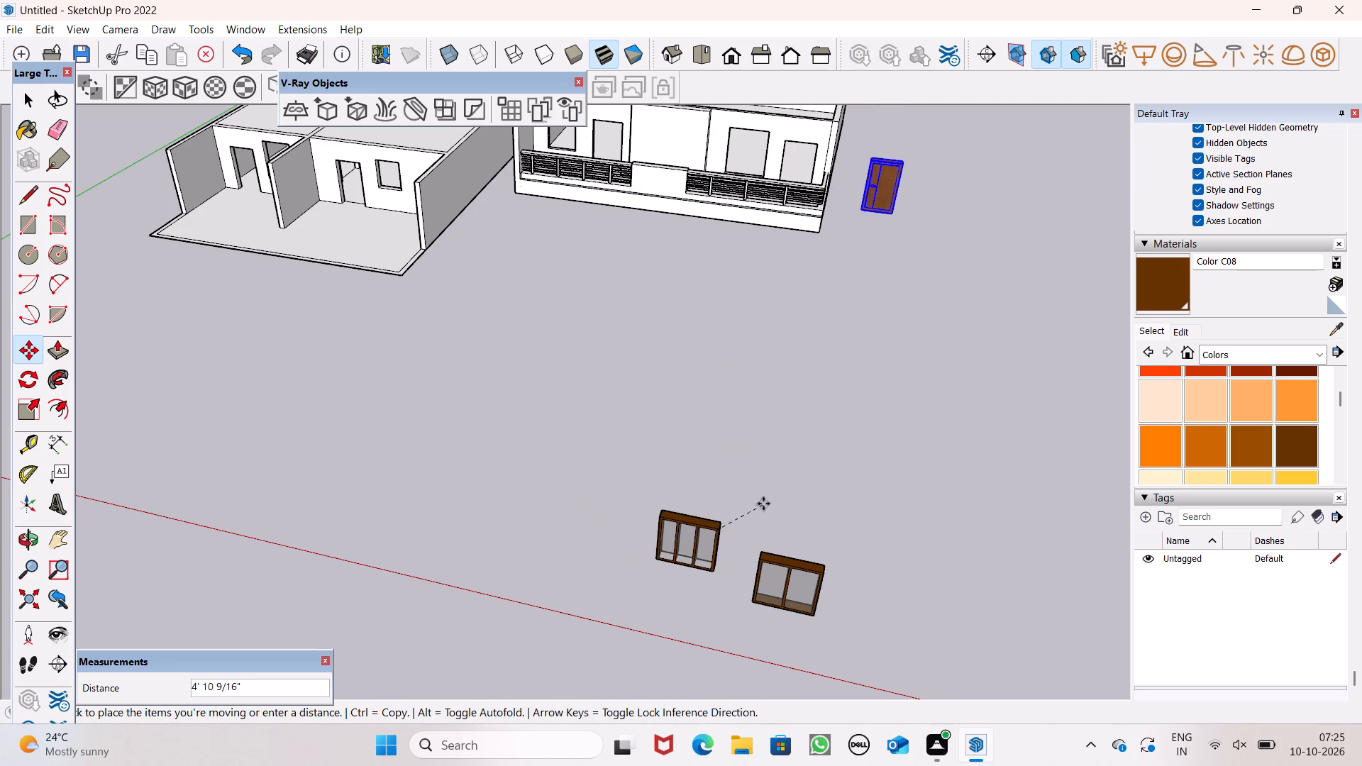
{"action": "key", "text": "space"}
{"action": "left_click", "coordinate": [743, 455]}
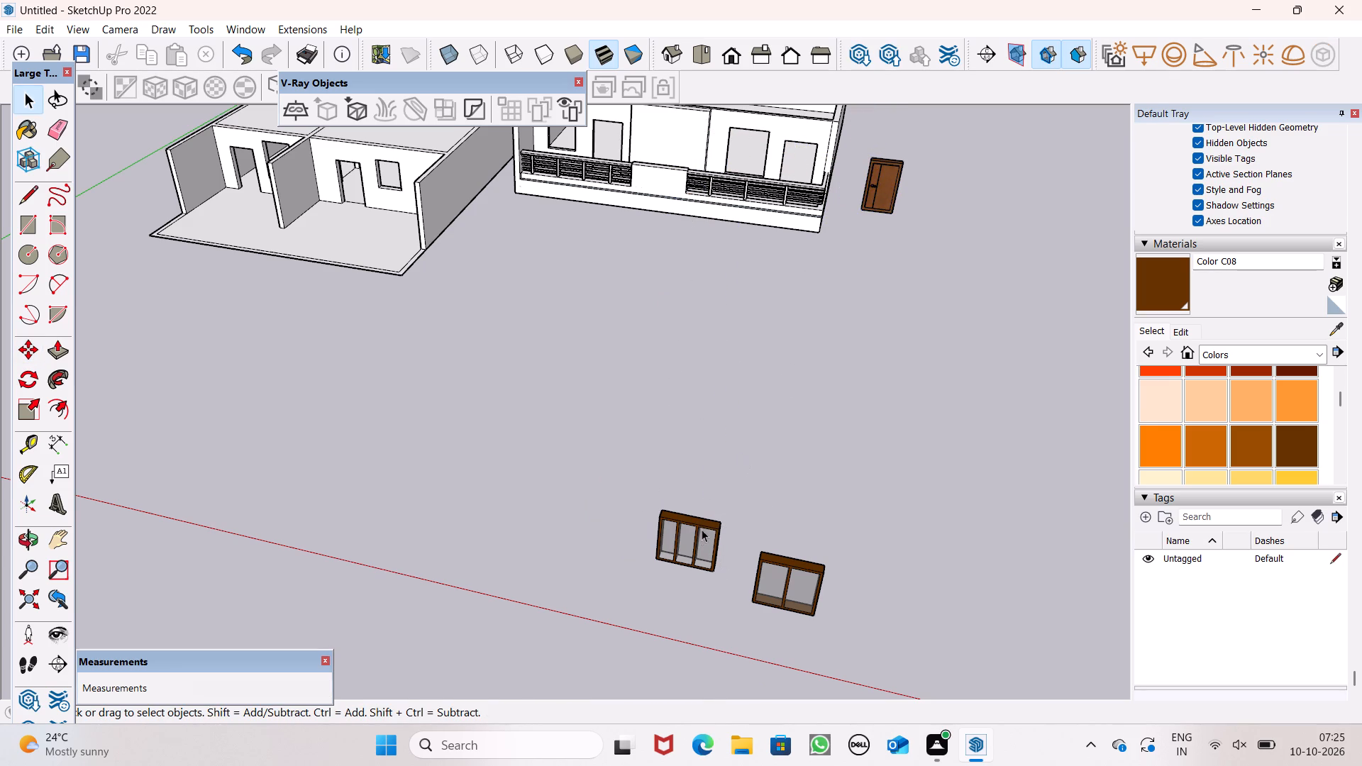
Move the three-panel window across to the balcony building, just in front of the door.
{"action": "left_click_drag", "start_coordinate": [701, 528], "coordinate": [711, 516]}
{"action": "left_click", "coordinate": [699, 539]}
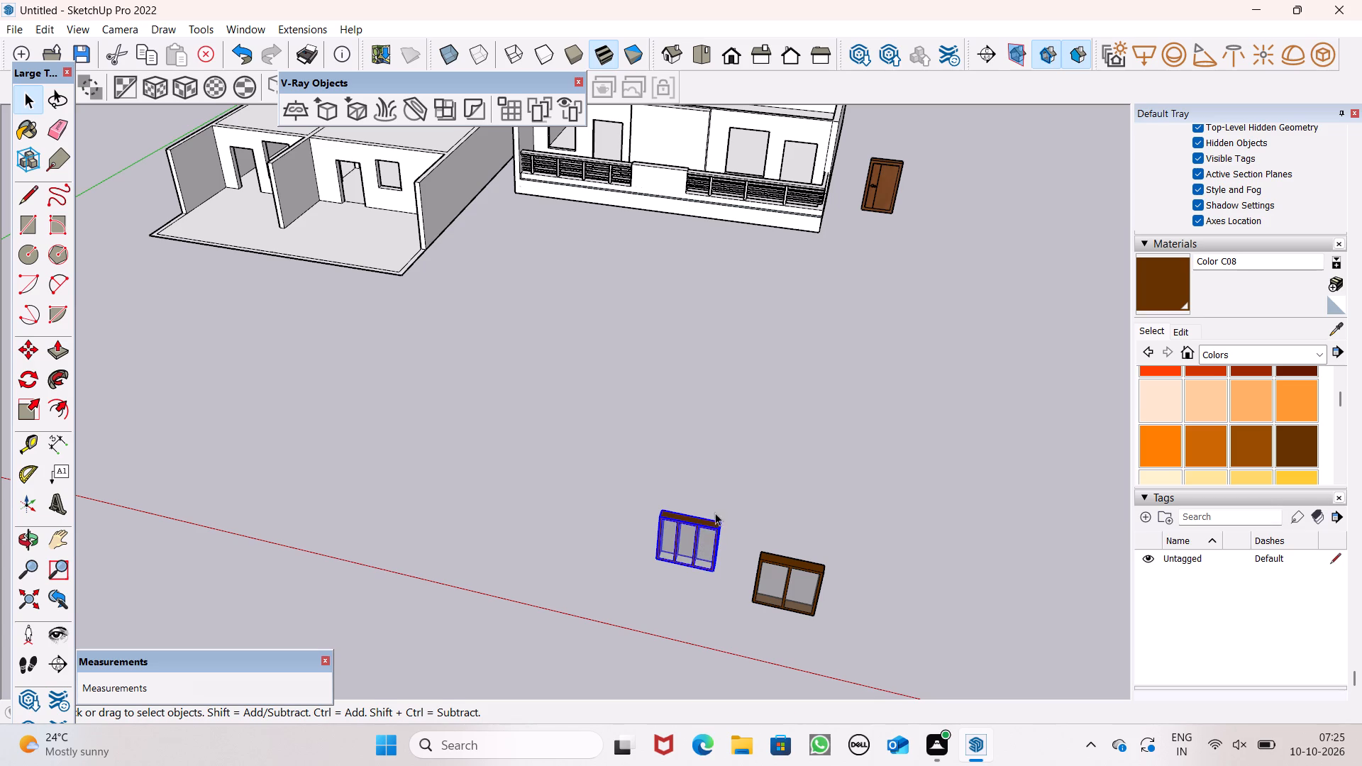
{"action": "key", "text": "m"}
{"action": "key", "text": "Return"}
{"action": "left_click_drag", "start_coordinate": [712, 533], "coordinate": [882, 298]}
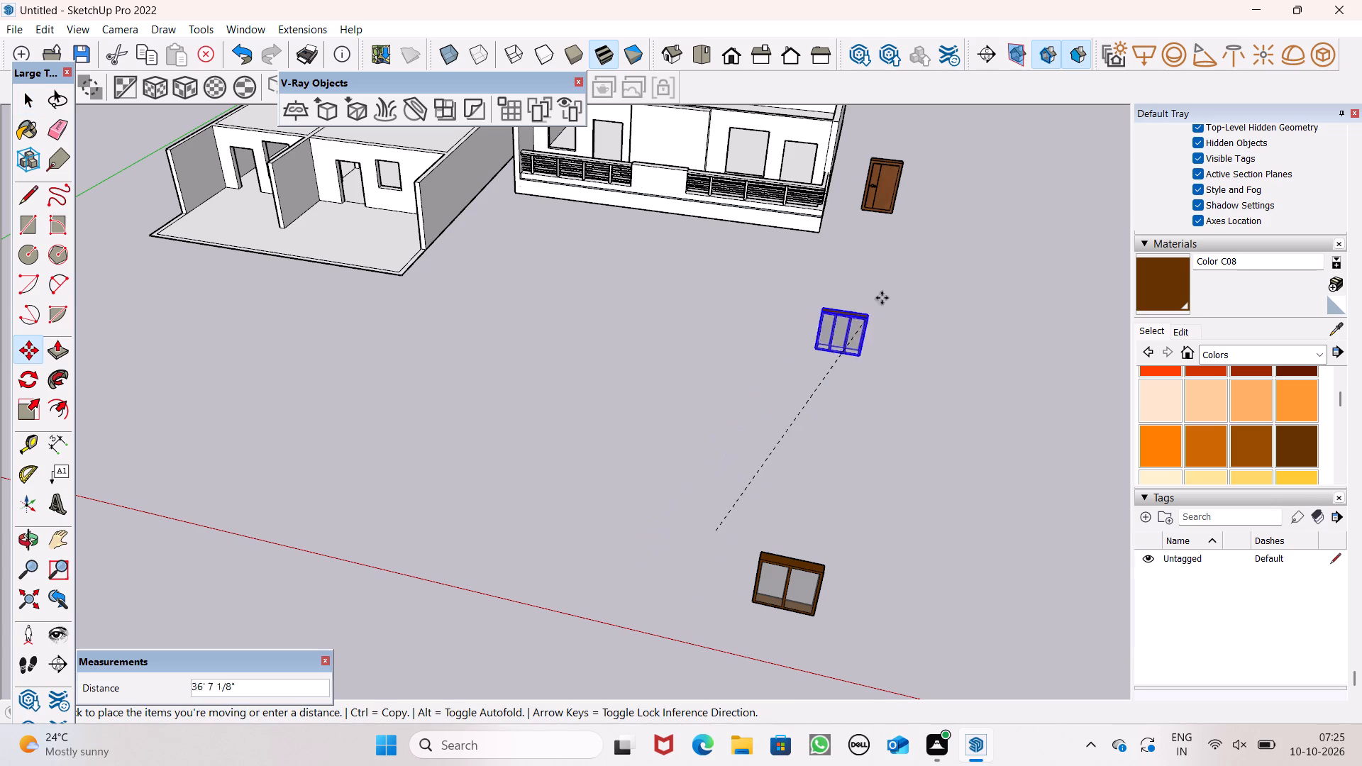
{"action": "left_click_drag", "start_coordinate": [882, 298], "coordinate": [919, 231]}
Move the two-panel window about 56' 2" to beside the three-panel window at the balcony building's corner.
{"action": "left_click", "coordinate": [785, 577]}
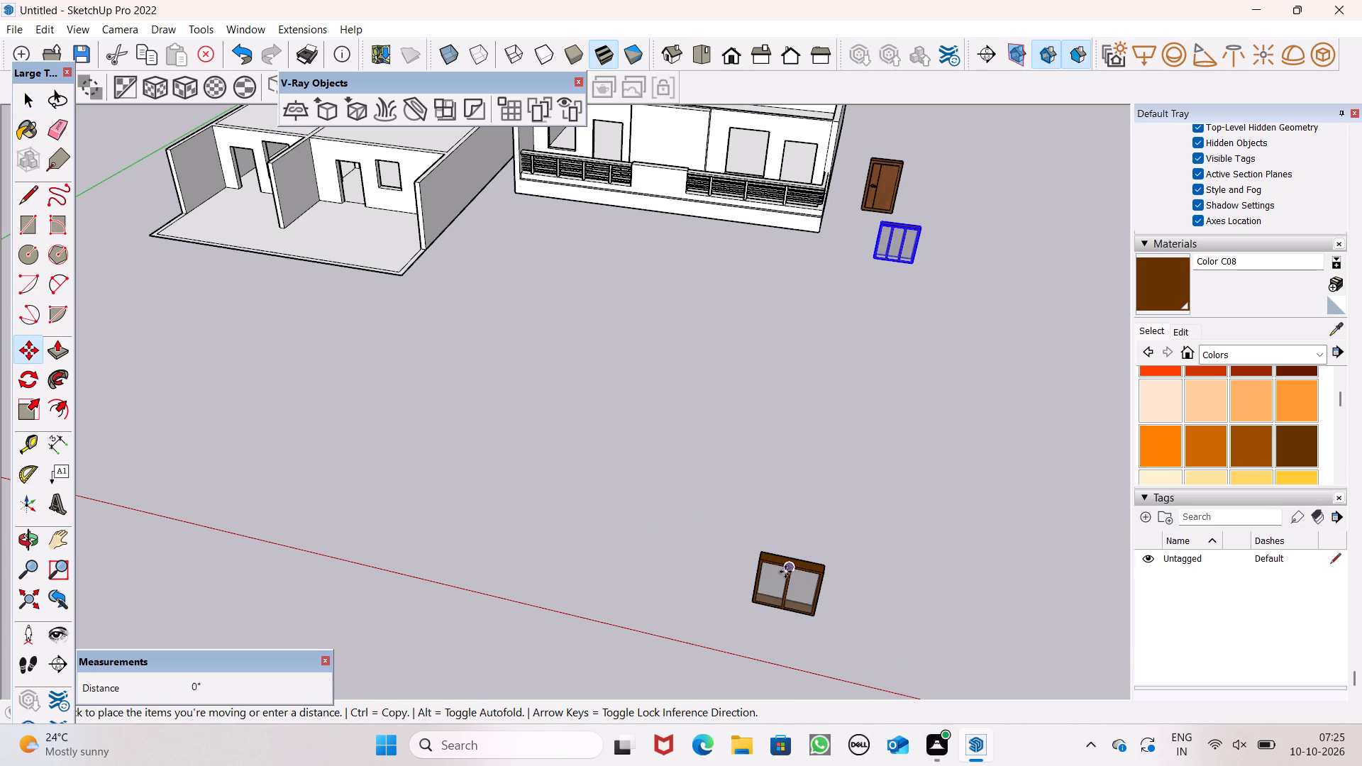
{"action": "key", "text": "space"}
{"action": "left_click", "coordinate": [791, 570]}
{"action": "key", "text": "m"}
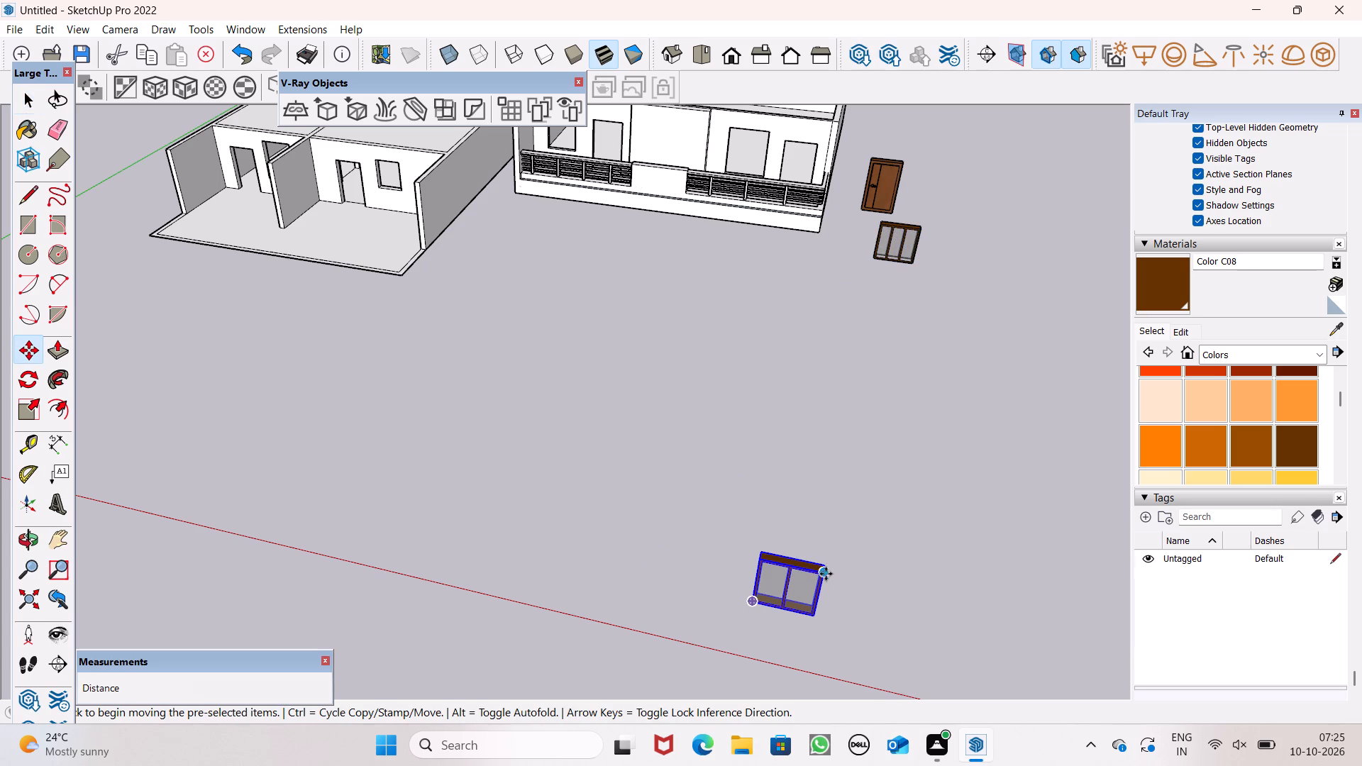
{"action": "key", "text": "Return"}
{"action": "left_click_drag", "start_coordinate": [826, 569], "coordinate": [851, 227]}
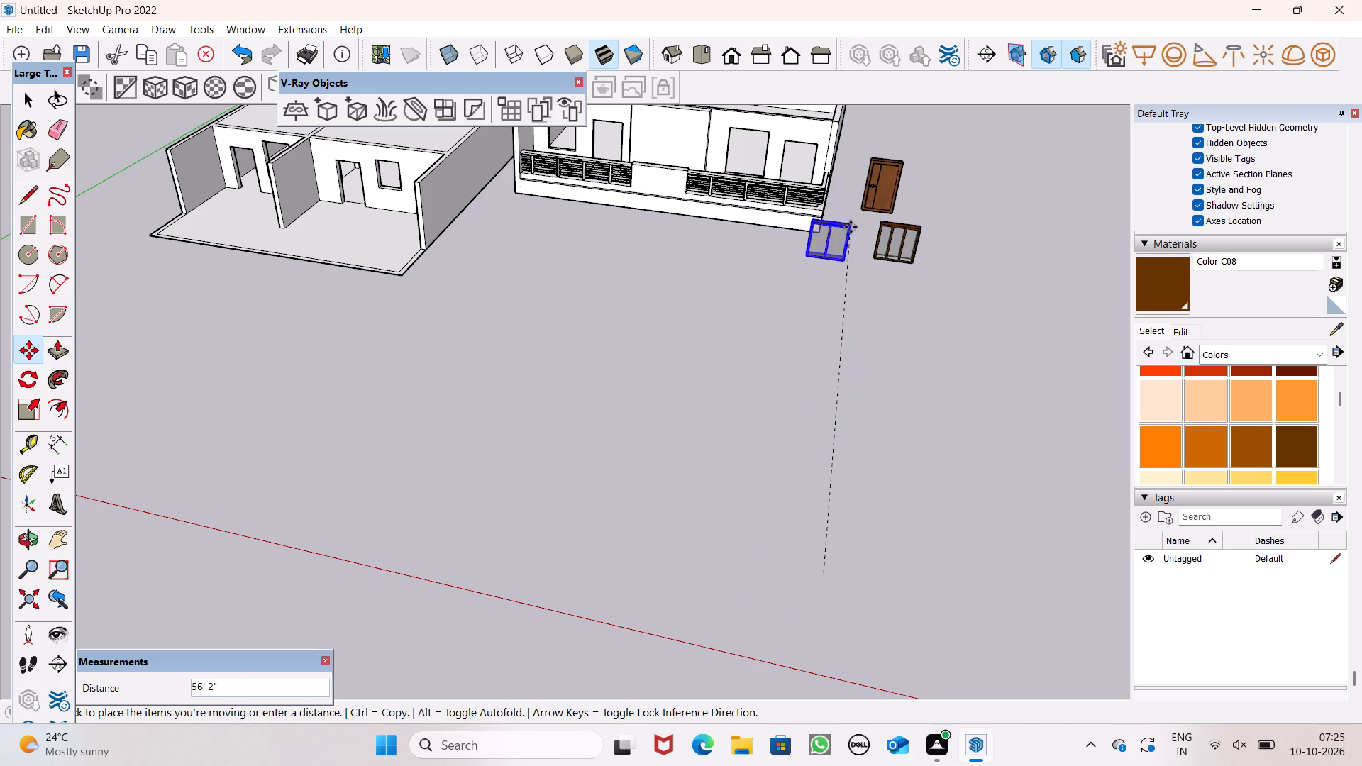
{"action": "left_click_drag", "start_coordinate": [851, 227], "coordinate": [853, 231]}
{"action": "key", "text": "space"}
{"action": "left_click", "coordinate": [860, 277]}
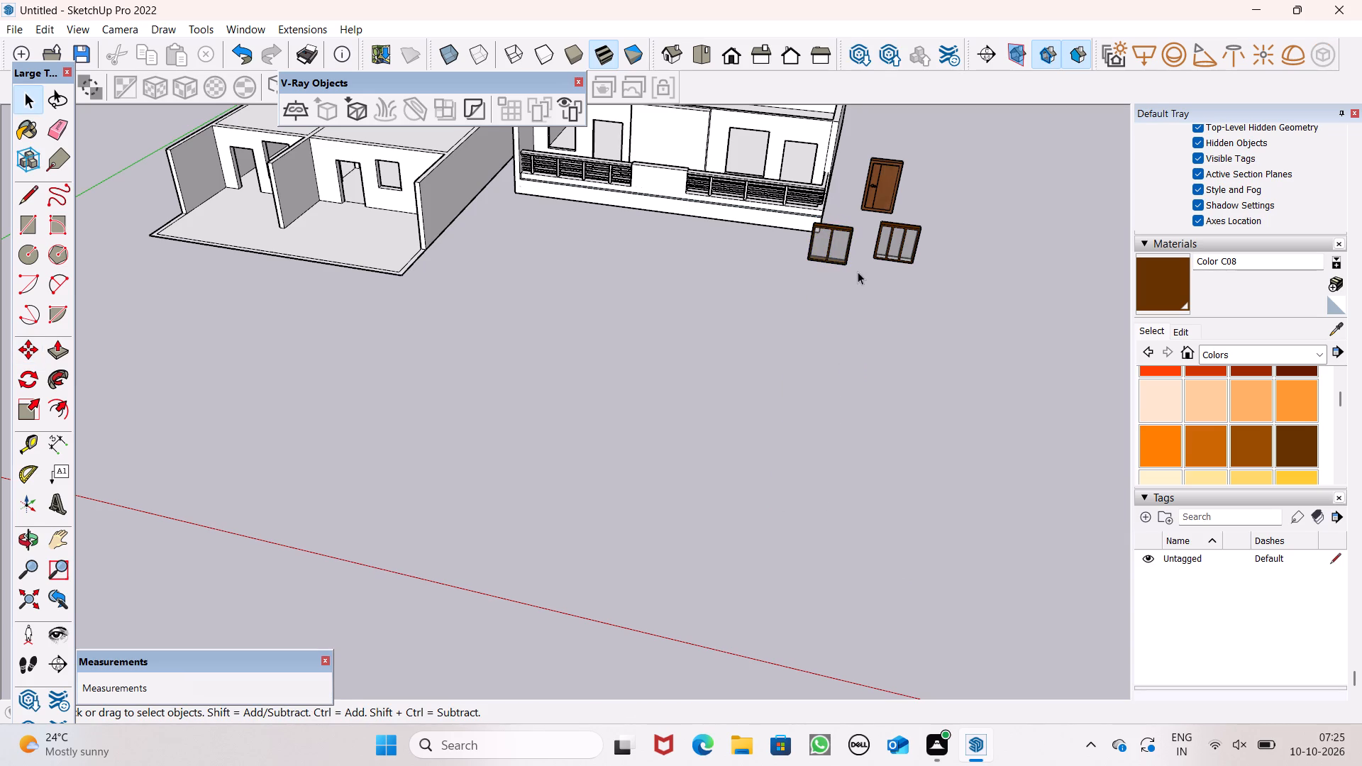
Move the two-panel window into the window opening of the building without balconies, with its lower corner at the opening's corner.
{"action": "scroll", "coordinate": [819, 210], "scroll_direction": "up", "scroll_amount": 4}
{"action": "left_click", "coordinate": [833, 236]}
{"action": "scroll", "coordinate": [836, 234], "scroll_direction": "down", "scroll_amount": 4}
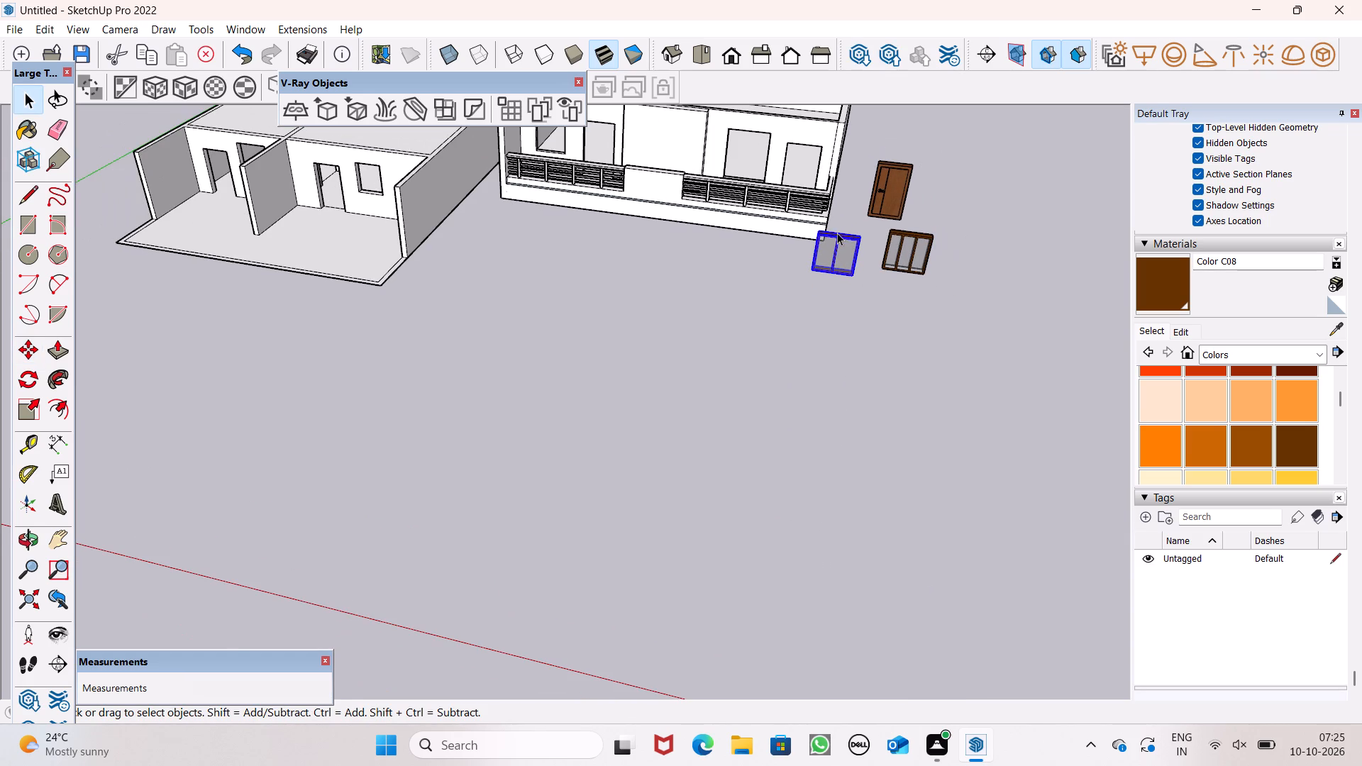
{"action": "key", "text": "m"}
{"action": "key", "text": "Return"}
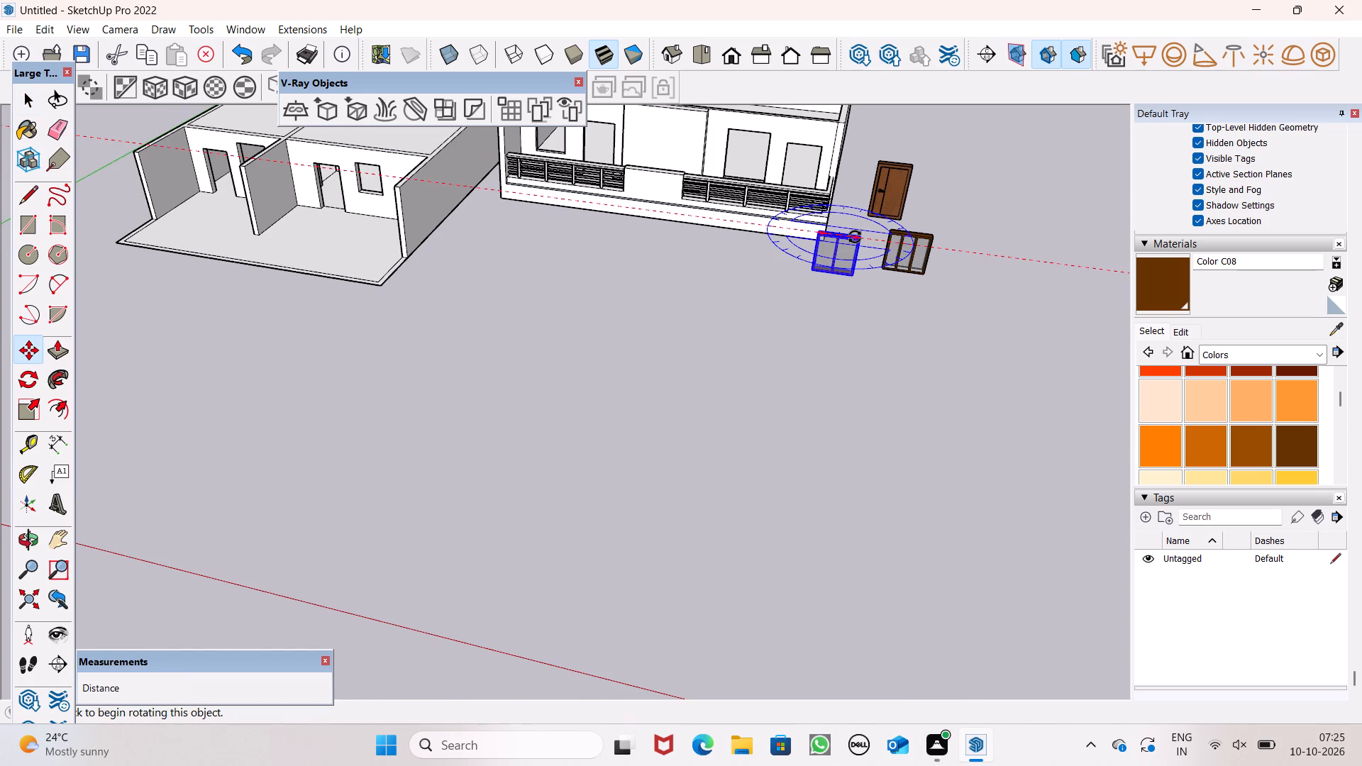
{"action": "left_click_drag", "start_coordinate": [853, 279], "coordinate": [841, 297]}
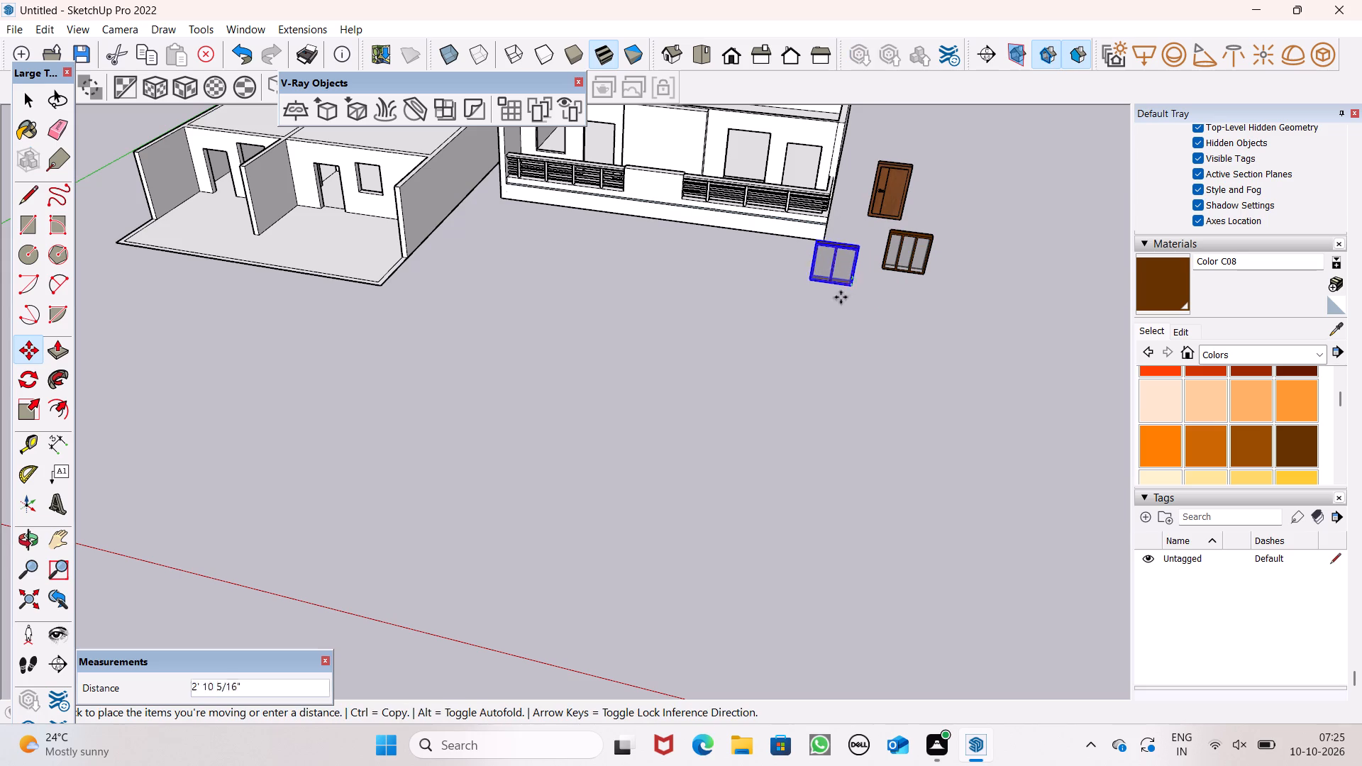
{"action": "left_click_drag", "start_coordinate": [841, 297], "coordinate": [378, 192]}
{"action": "scroll", "coordinate": [342, 157], "scroll_direction": "up", "scroll_amount": 7}
{"action": "middle_click_drag", "start_coordinate": [433, 239], "coordinate": [523, 172]}
{"action": "scroll", "coordinate": [521, 174], "scroll_direction": "up", "scroll_amount": 2}
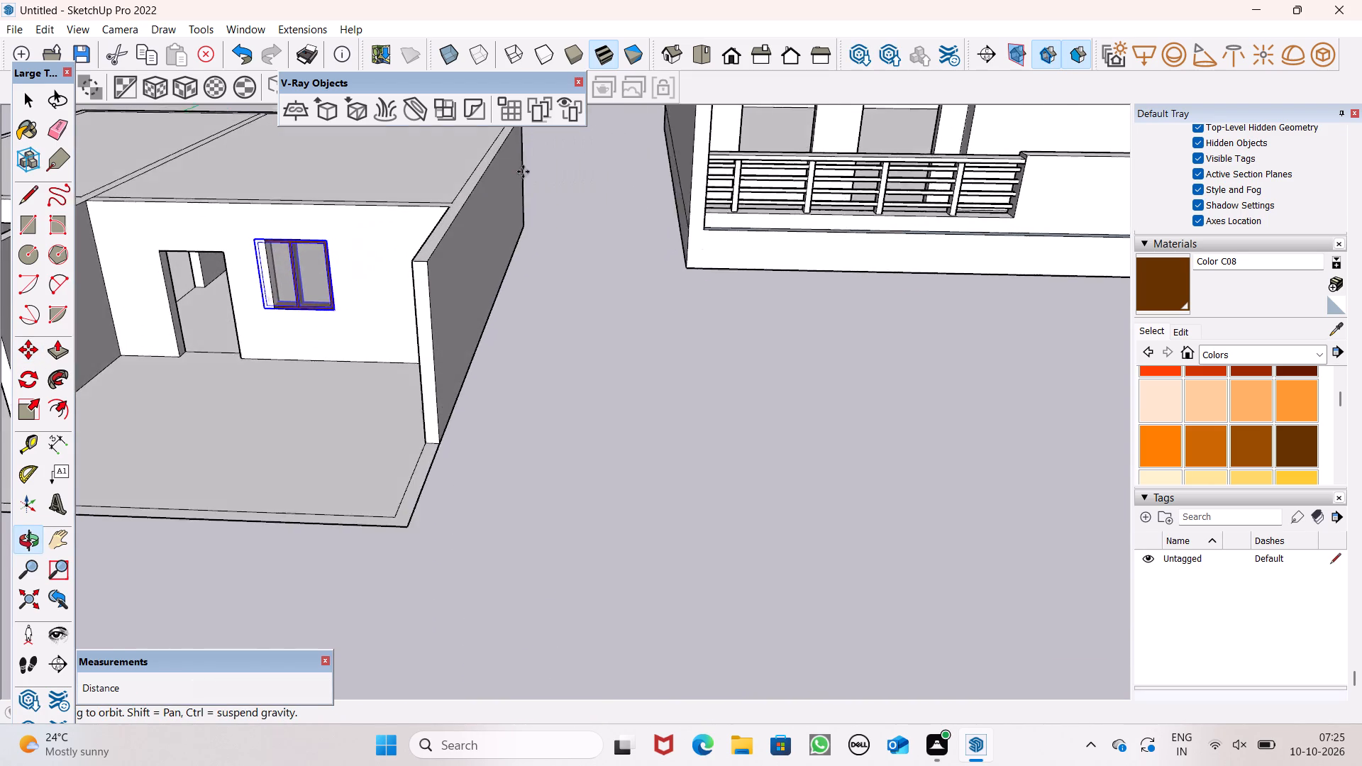
{"action": "scroll", "coordinate": [189, 274], "scroll_direction": "up", "scroll_amount": 9}
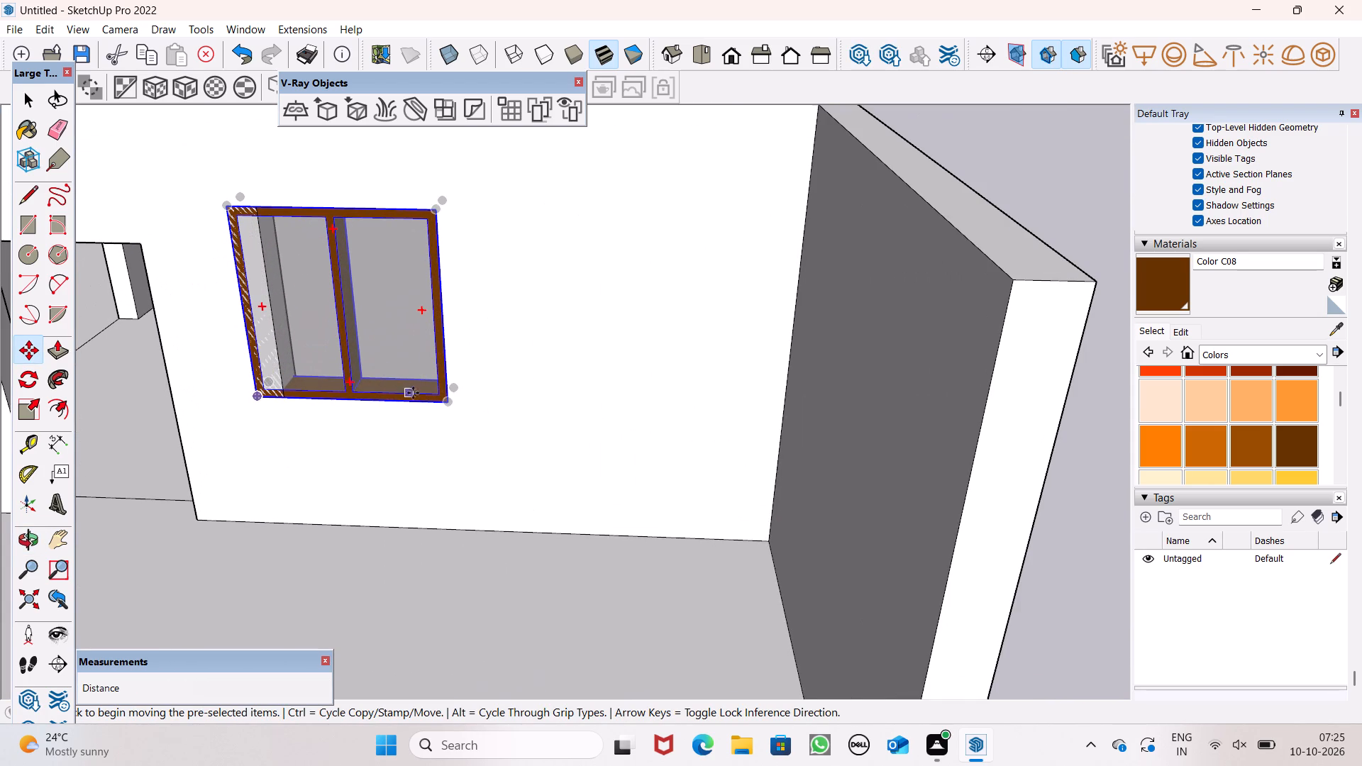
{"action": "left_click", "coordinate": [444, 401]}
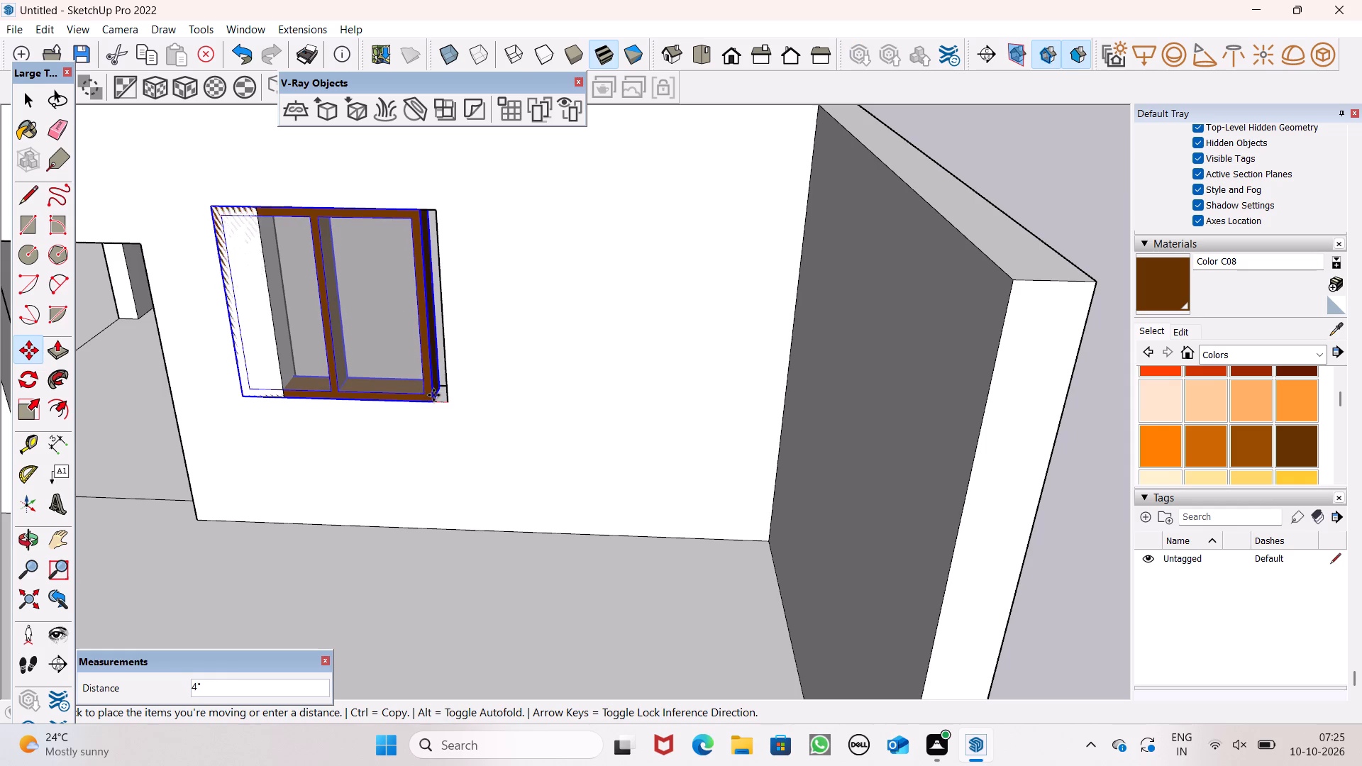
{"action": "scroll", "coordinate": [424, 373], "scroll_direction": "down", "scroll_amount": 3}
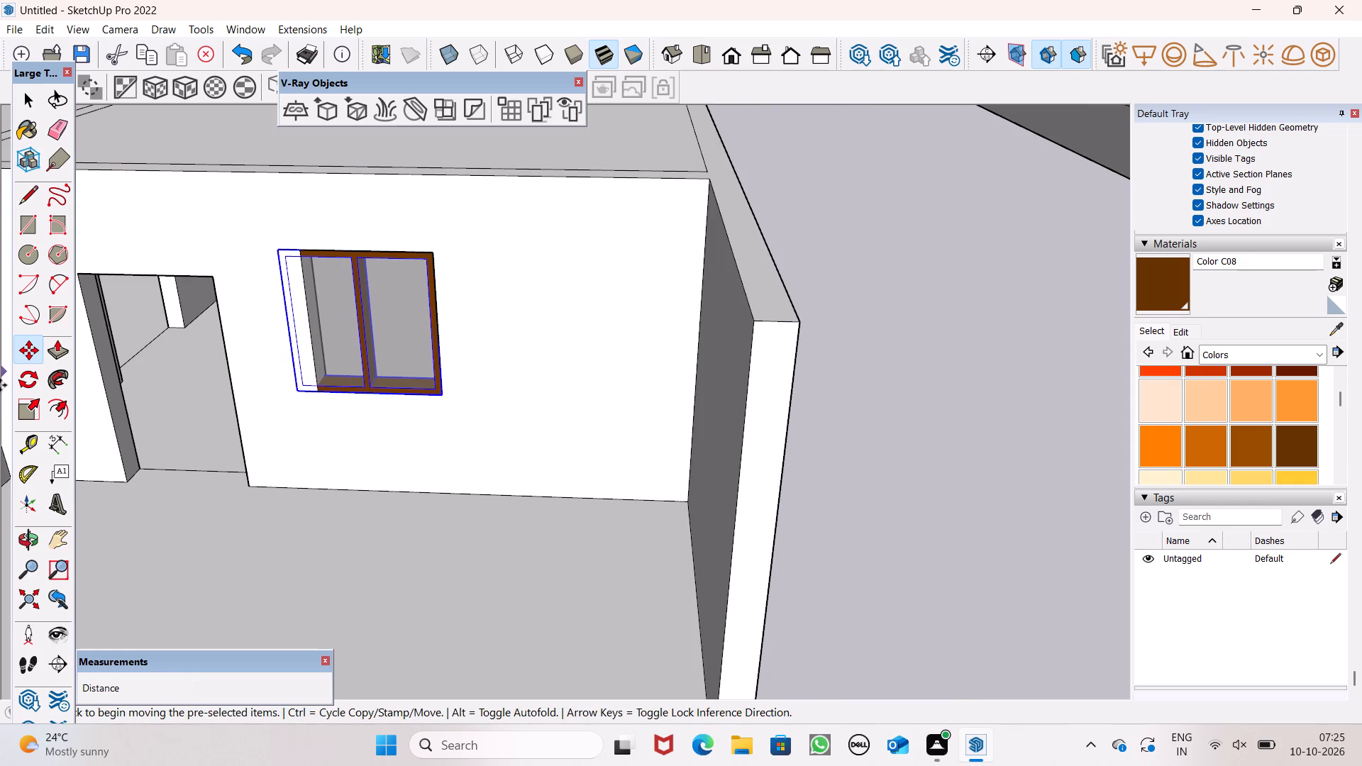
Scale the two-panel window down uniformly toward its lower corner until it fits inside the wall opening.
{"action": "left_click", "coordinate": [11, 413]}
{"action": "left_click", "coordinate": [38, 403]}
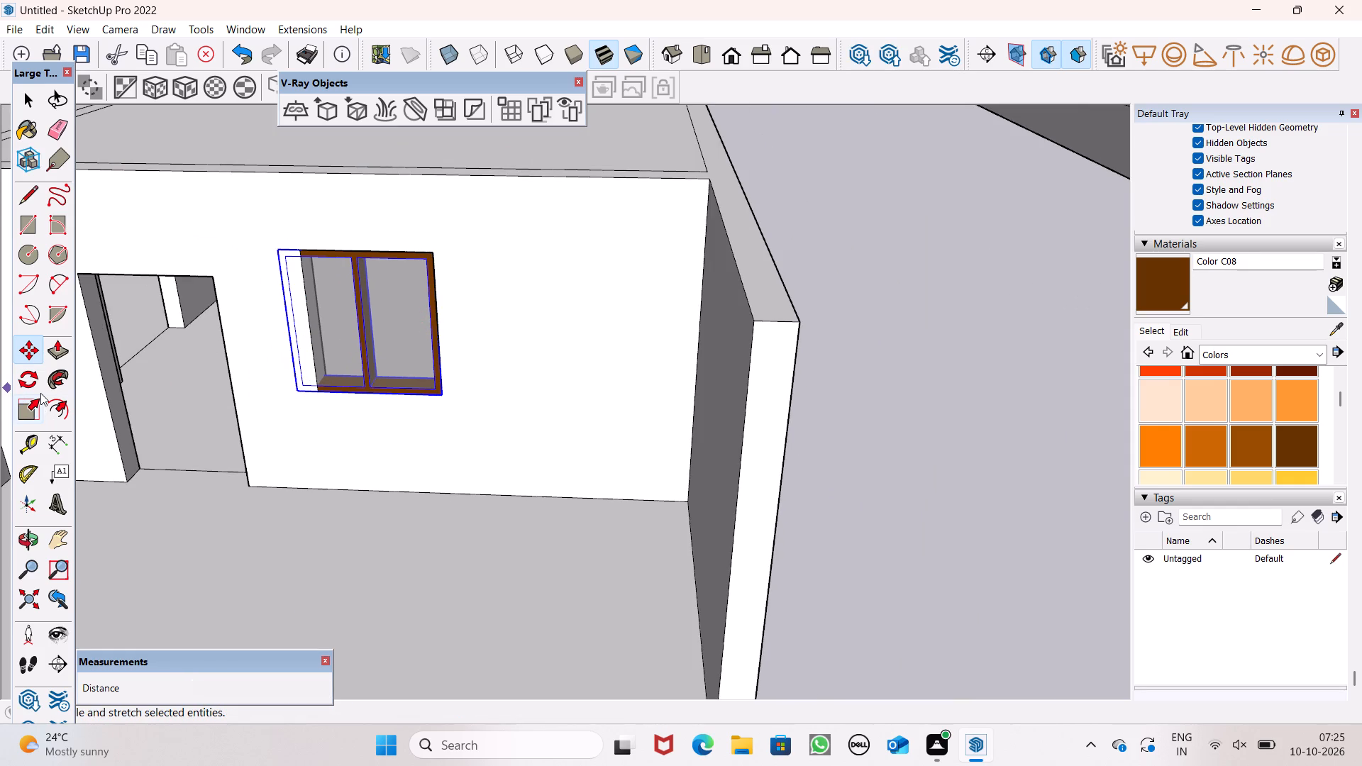
{"action": "left_click_drag", "start_coordinate": [280, 256], "coordinate": [351, 285]}
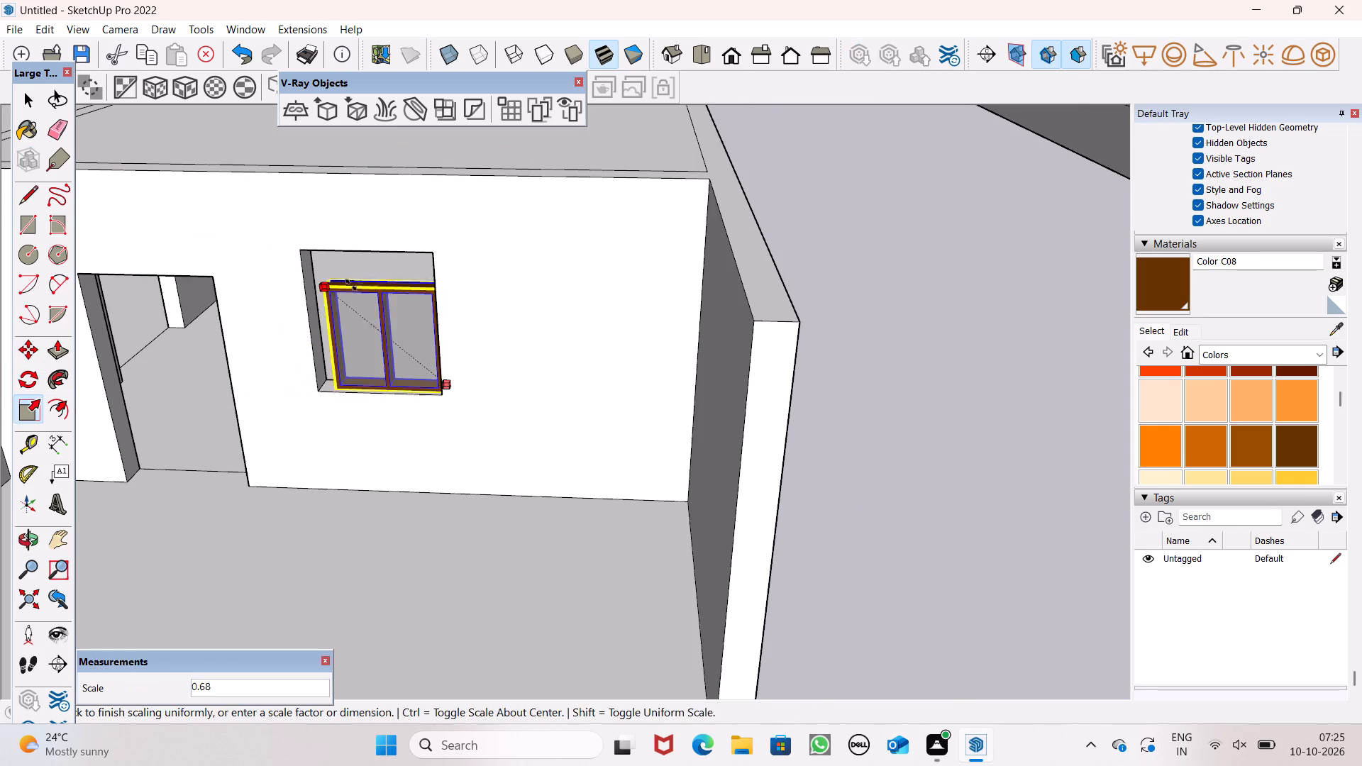
{"action": "left_click_drag", "start_coordinate": [351, 285], "coordinate": [375, 297]}
Scale the two-panel window by 1.79 along the red axis to reach the far side of the opening.
{"action": "middle_click_drag", "start_coordinate": [365, 359], "coordinate": [536, 390]}
{"action": "scroll", "coordinate": [446, 406], "scroll_direction": "up", "scroll_amount": 3}
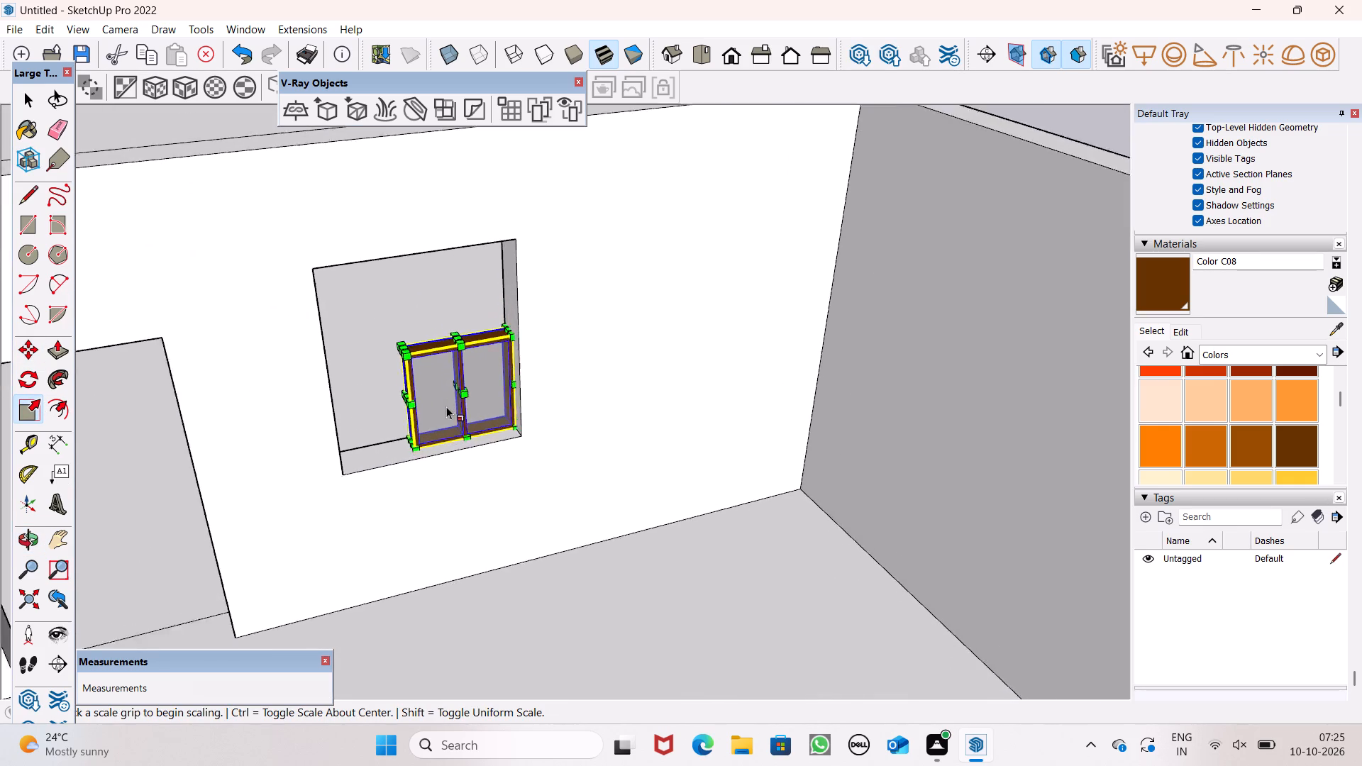
{"action": "scroll", "coordinate": [446, 406], "scroll_direction": "up", "scroll_amount": 4}
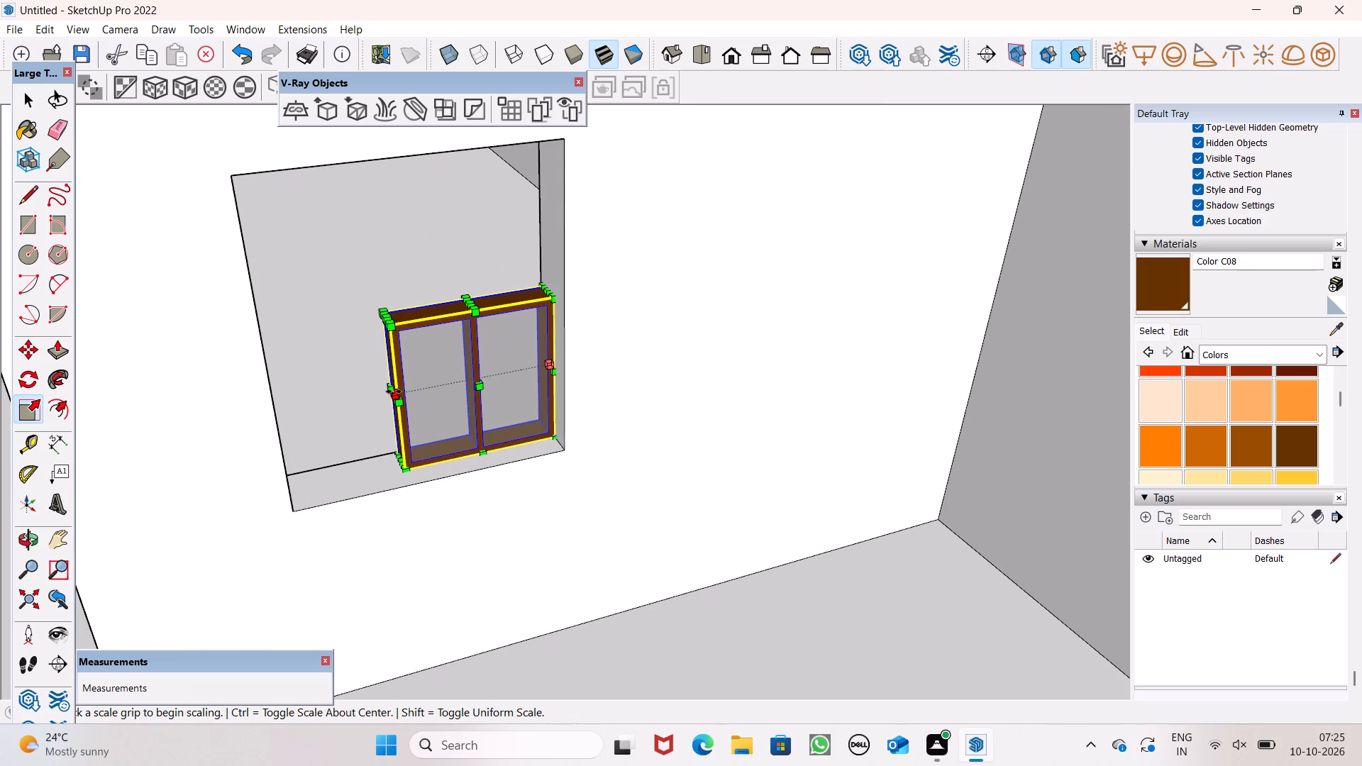
{"action": "left_click_drag", "start_coordinate": [394, 392], "coordinate": [258, 408]}
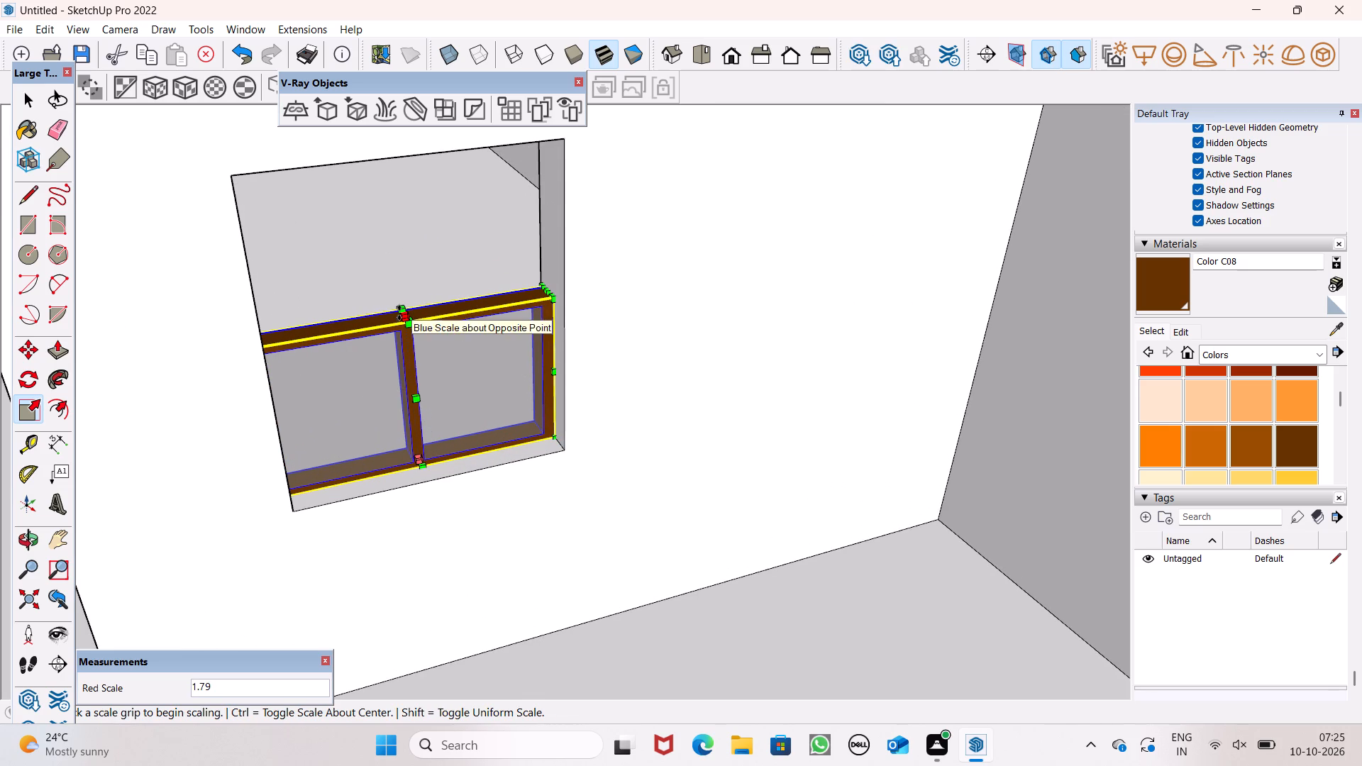
Scale the two-panel window's height by about 1.9 along the blue axis to reach the top of the opening.
{"action": "left_click_drag", "start_coordinate": [399, 313], "coordinate": [394, 208]}
{"action": "key", "text": "ctrl+z"}
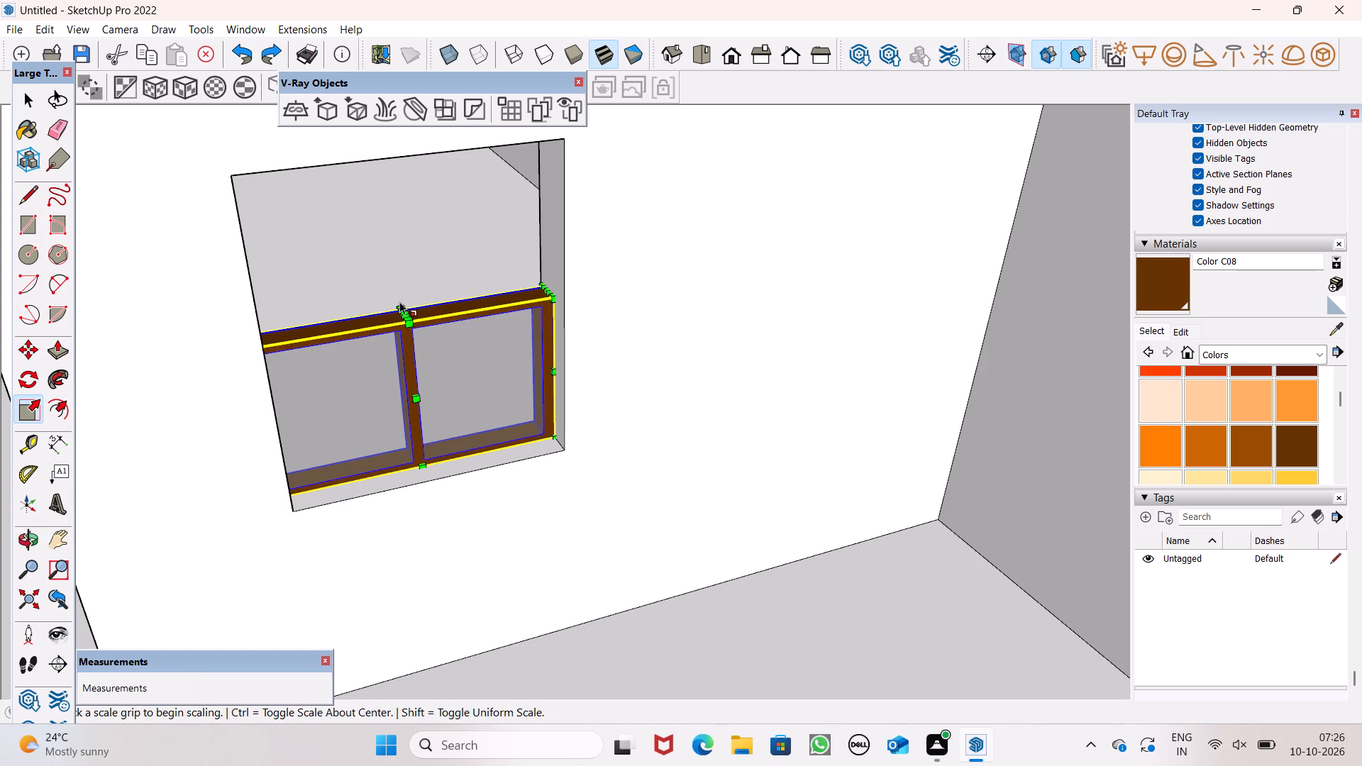
{"action": "left_click_drag", "start_coordinate": [400, 311], "coordinate": [365, 170]}
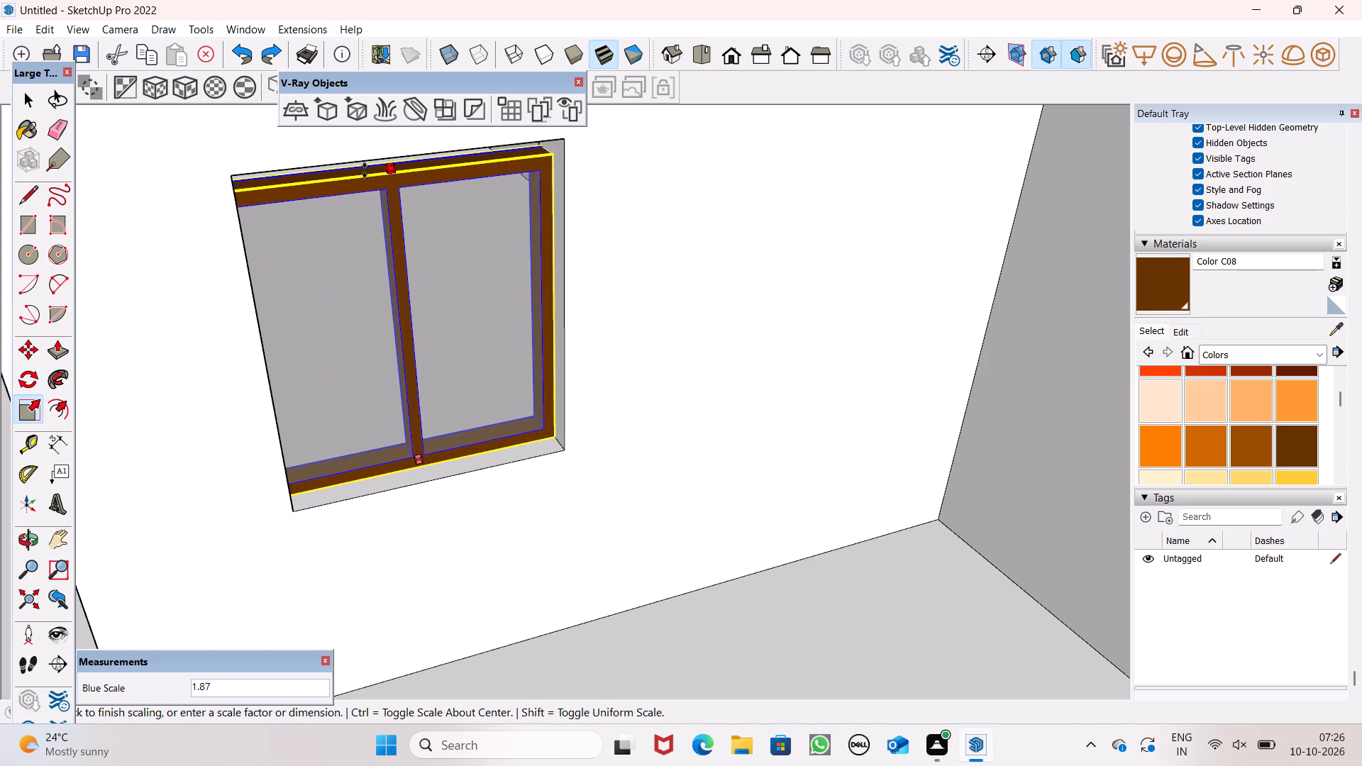
{"action": "left_click_drag", "start_coordinate": [365, 170], "coordinate": [365, 163]}
{"action": "scroll", "coordinate": [353, 272], "scroll_direction": "down", "scroll_amount": 1}
{"action": "scroll", "coordinate": [354, 272], "scroll_direction": "up", "scroll_amount": 1}
{"action": "scroll", "coordinate": [354, 274], "scroll_direction": "down", "scroll_amount": 1}
{"action": "key", "text": "space"}
{"action": "scroll", "coordinate": [402, 299], "scroll_direction": "down", "scroll_amount": 4}
{"action": "key", "text": "space"}
{"action": "scroll", "coordinate": [420, 353], "scroll_direction": "down", "scroll_amount": 4}
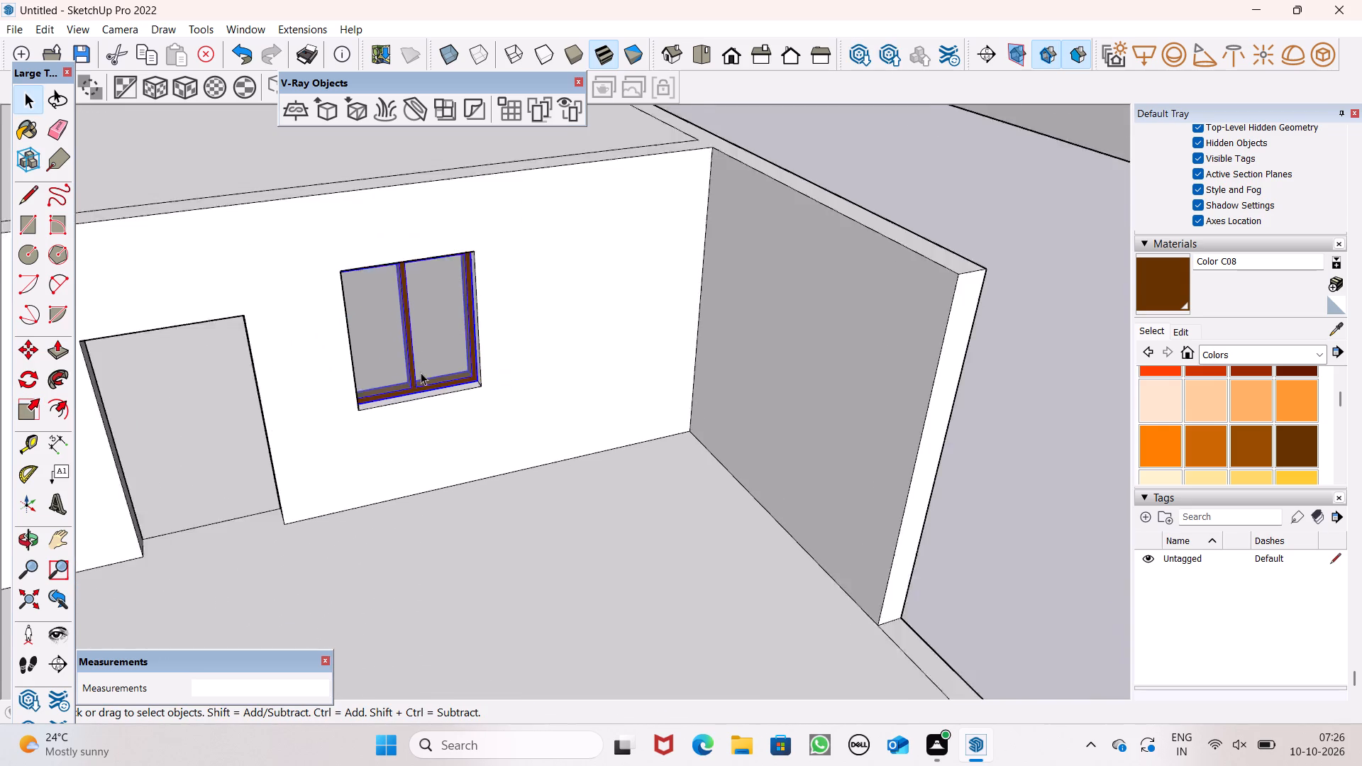
Move the two-panel window by its lower corner onto the opening's outer corner at the wall face.
{"action": "scroll", "coordinate": [421, 372], "scroll_direction": "down", "scroll_amount": 2}
{"action": "scroll", "coordinate": [465, 374], "scroll_direction": "up", "scroll_amount": 8}
{"action": "key", "text": "m"}
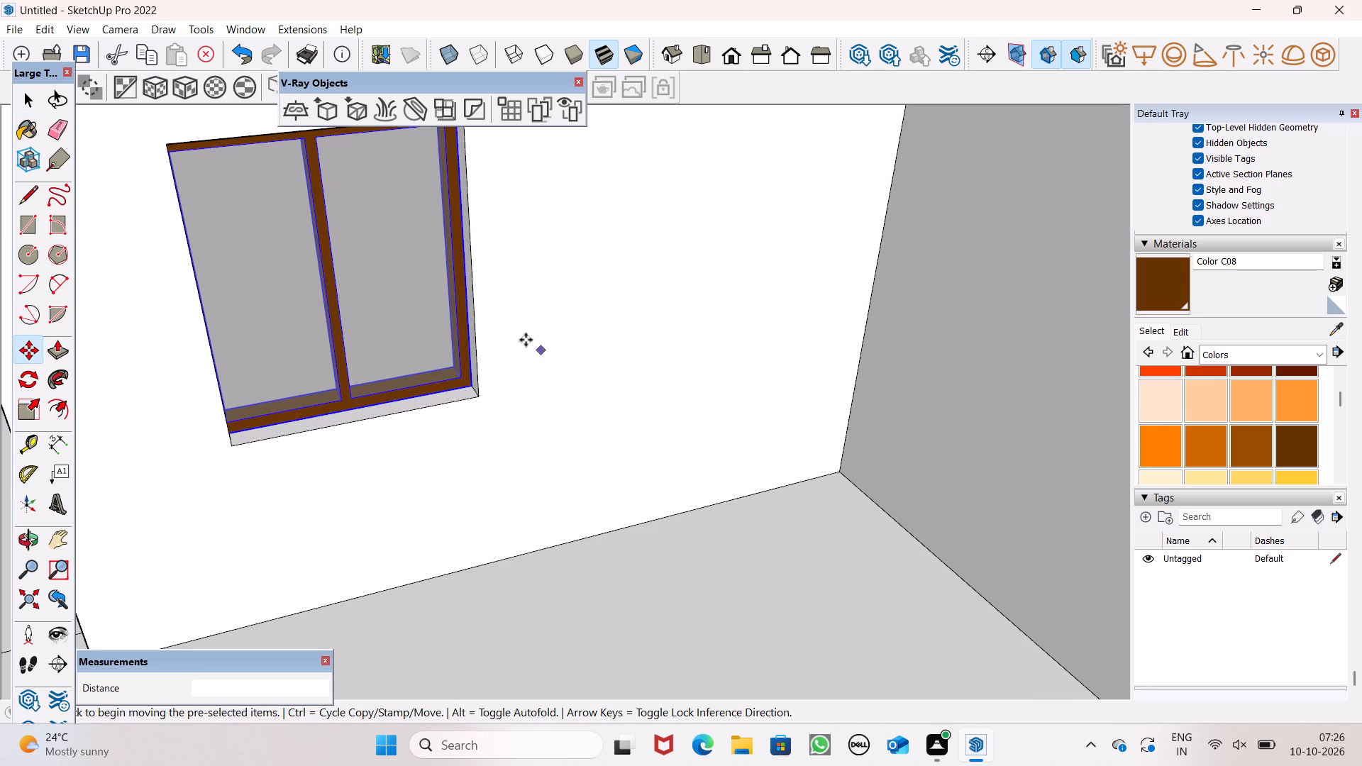
{"action": "key", "text": "Return"}
{"action": "left_click_drag", "start_coordinate": [467, 382], "coordinate": [492, 390]}
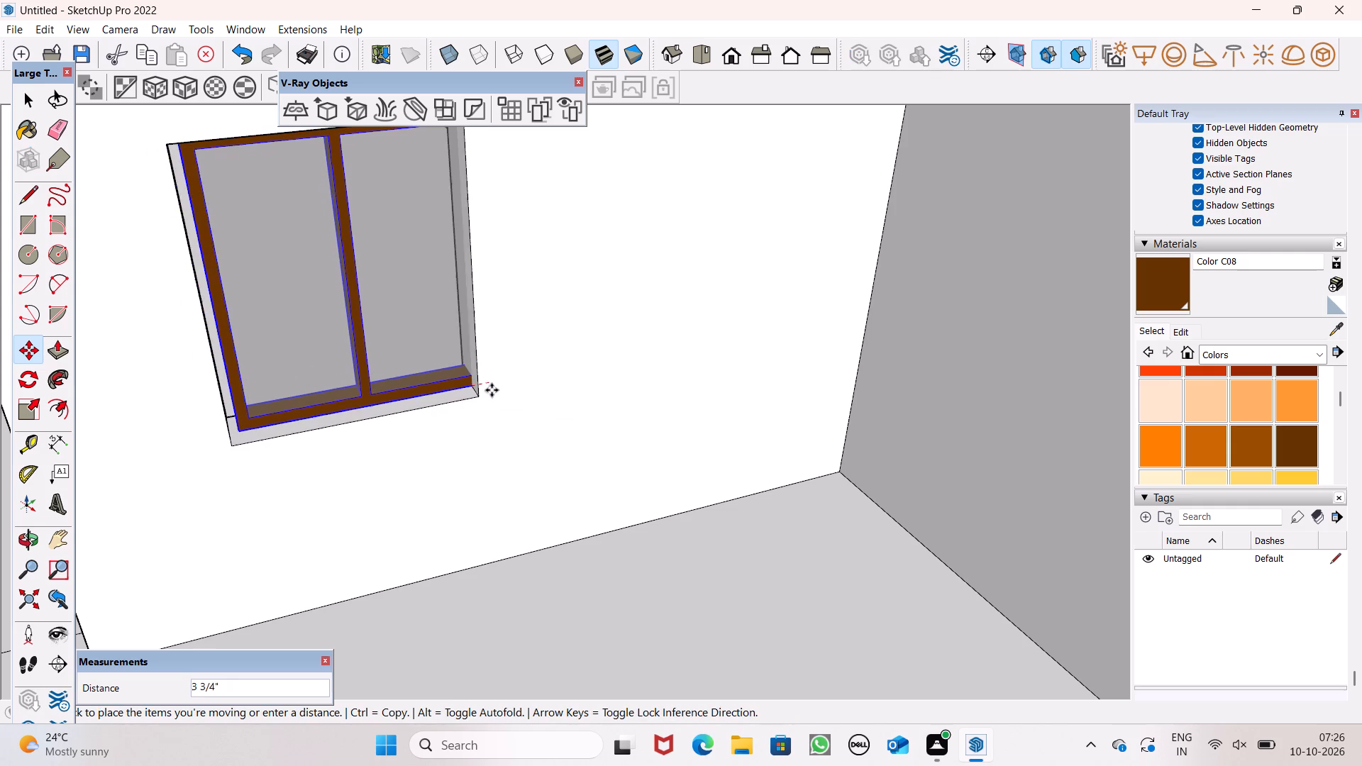
{"action": "left_click_drag", "start_coordinate": [492, 390], "coordinate": [489, 394]}
{"action": "scroll", "coordinate": [501, 368], "scroll_direction": "down", "scroll_amount": 5}
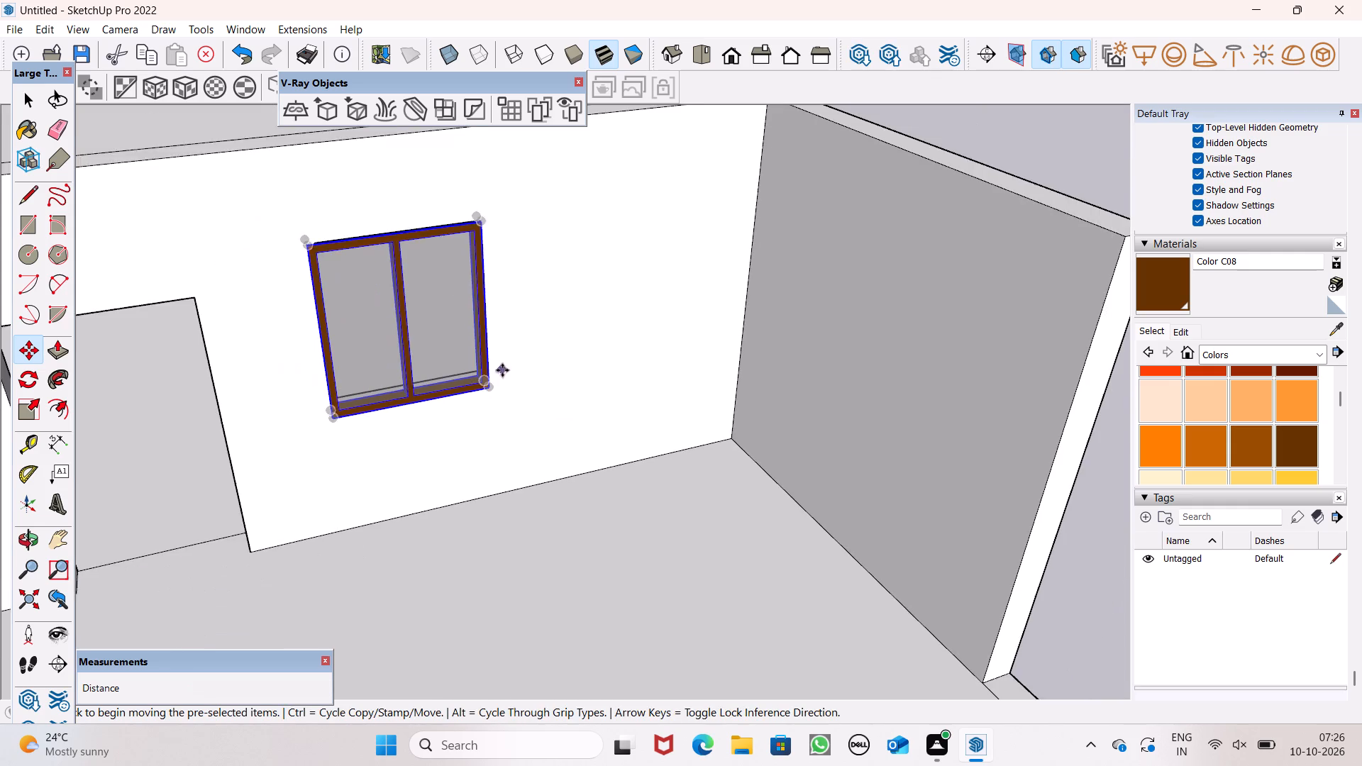
{"action": "scroll", "coordinate": [502, 371], "scroll_direction": "down", "scroll_amount": 3}
{"action": "middle_click_drag", "start_coordinate": [508, 380], "coordinate": [419, 304]}
{"action": "key", "text": "space"}
{"action": "key", "text": "space"}
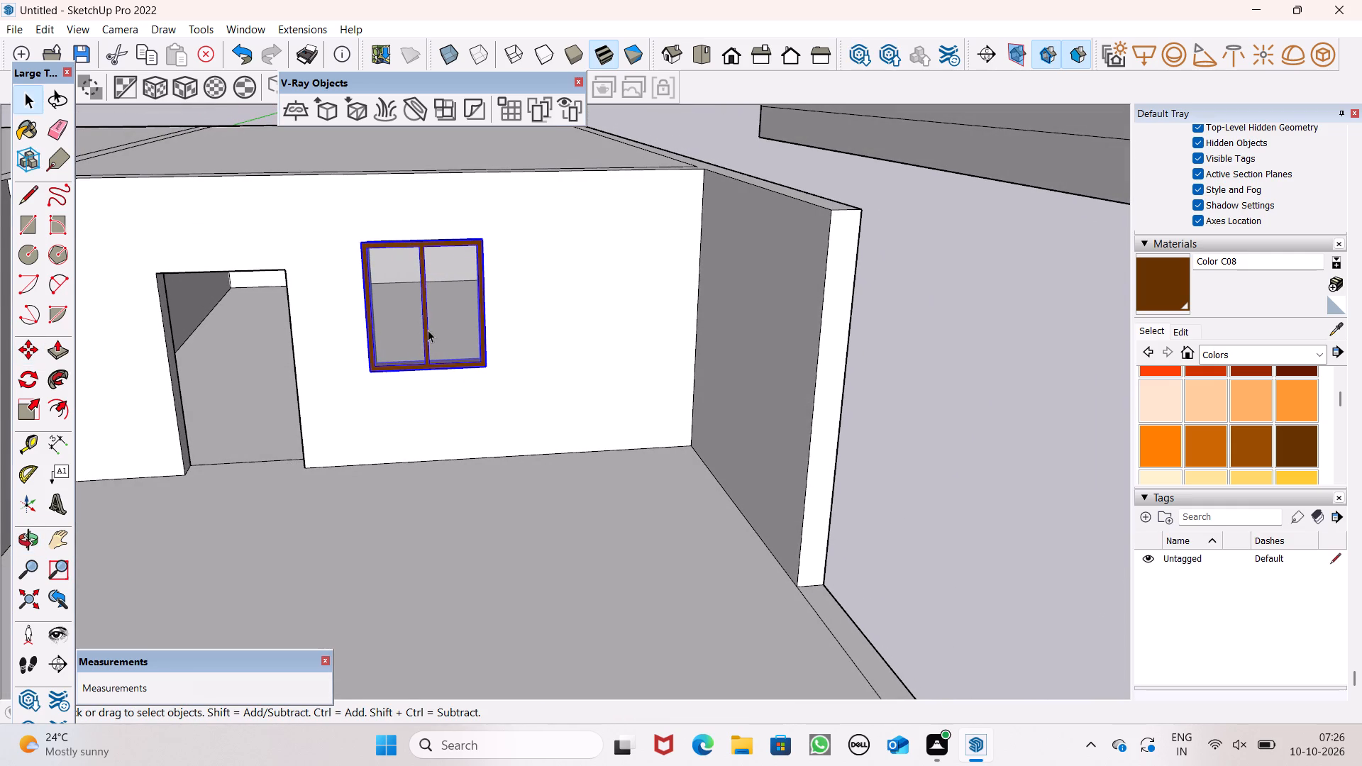
{"action": "key", "text": "space"}
Scale the two-panel window narrower from its upper corner, bringing its side frame inside the opening's edge.
{"action": "scroll", "coordinate": [436, 324], "scroll_direction": "up", "scroll_amount": 6}
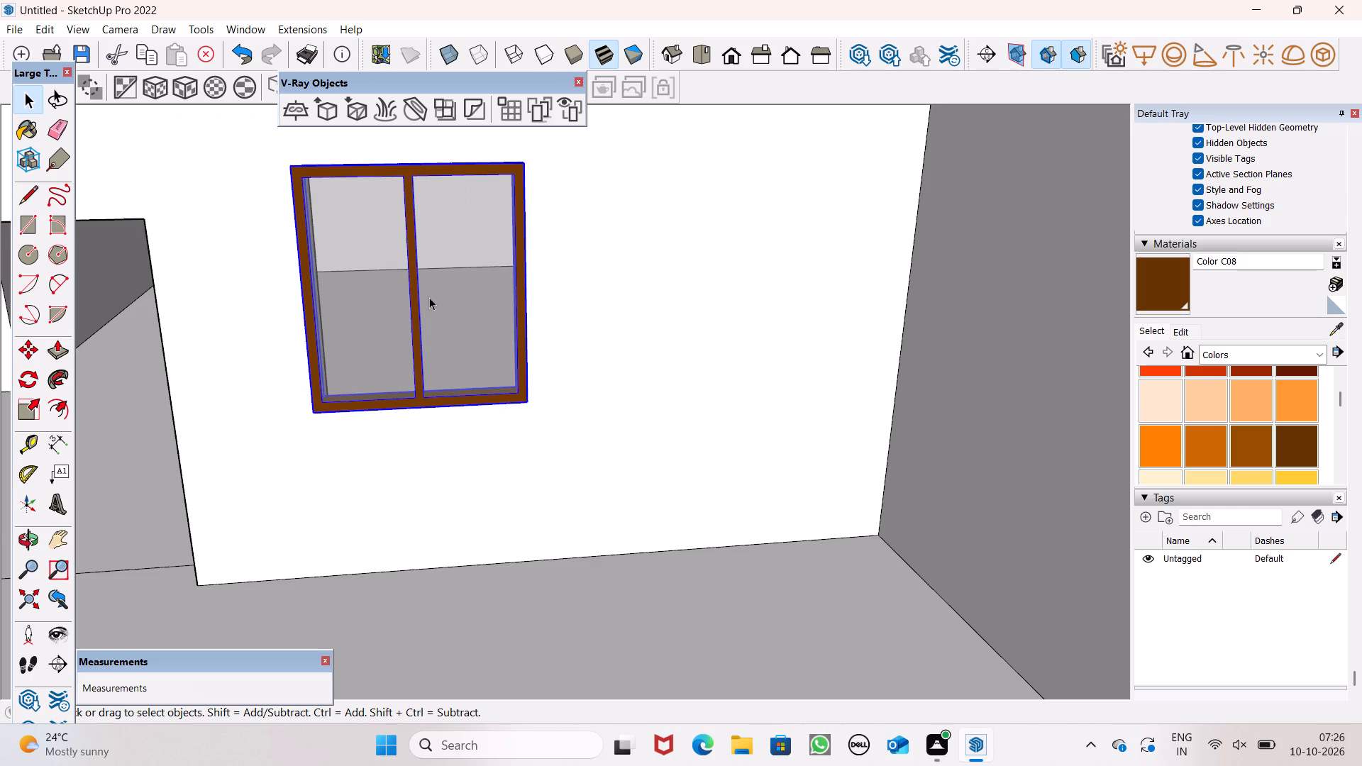
{"action": "middle_click_drag", "start_coordinate": [429, 298], "coordinate": [466, 438]}
{"action": "scroll", "coordinate": [472, 426], "scroll_direction": "up", "scroll_amount": 2}
{"action": "scroll", "coordinate": [460, 393], "scroll_direction": "down", "scroll_amount": 4}
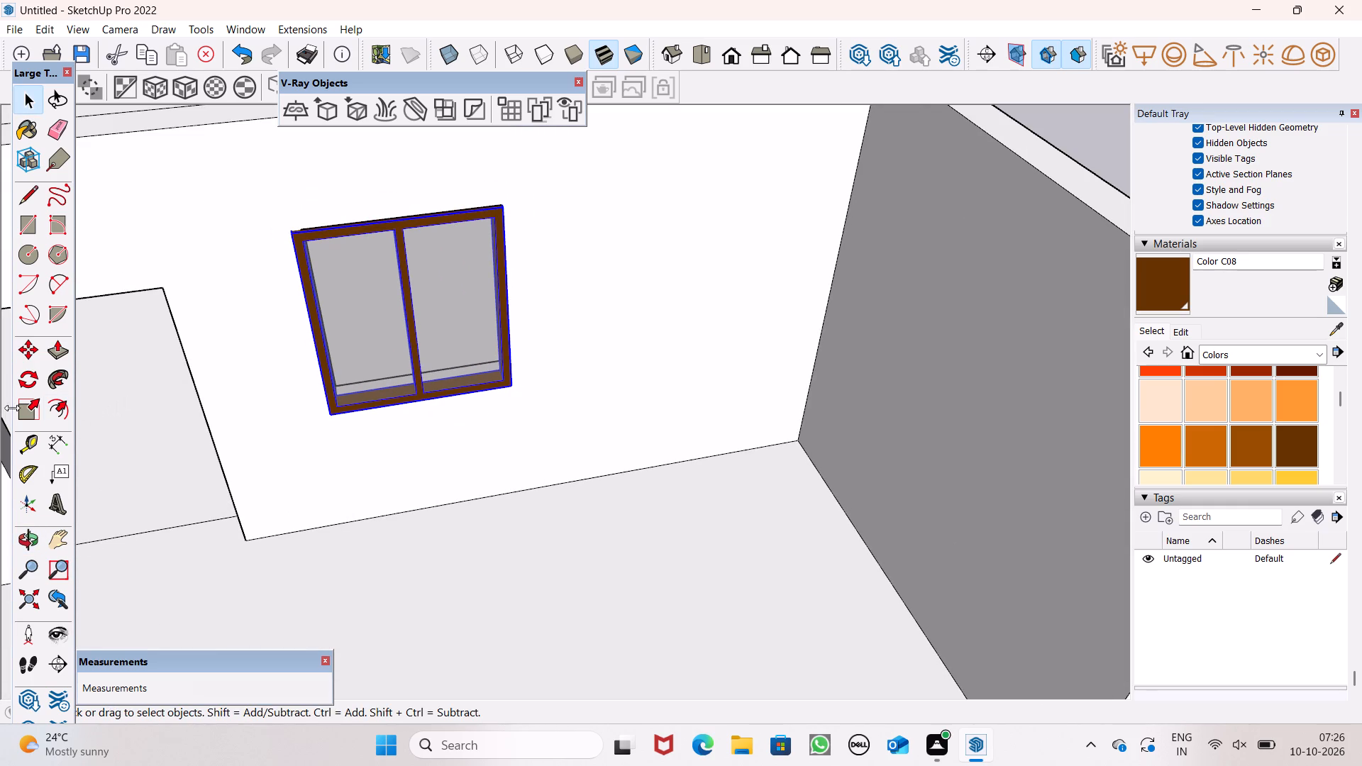
{"action": "left_click", "coordinate": [23, 408]}
{"action": "scroll", "coordinate": [306, 282], "scroll_direction": "up", "scroll_amount": 4}
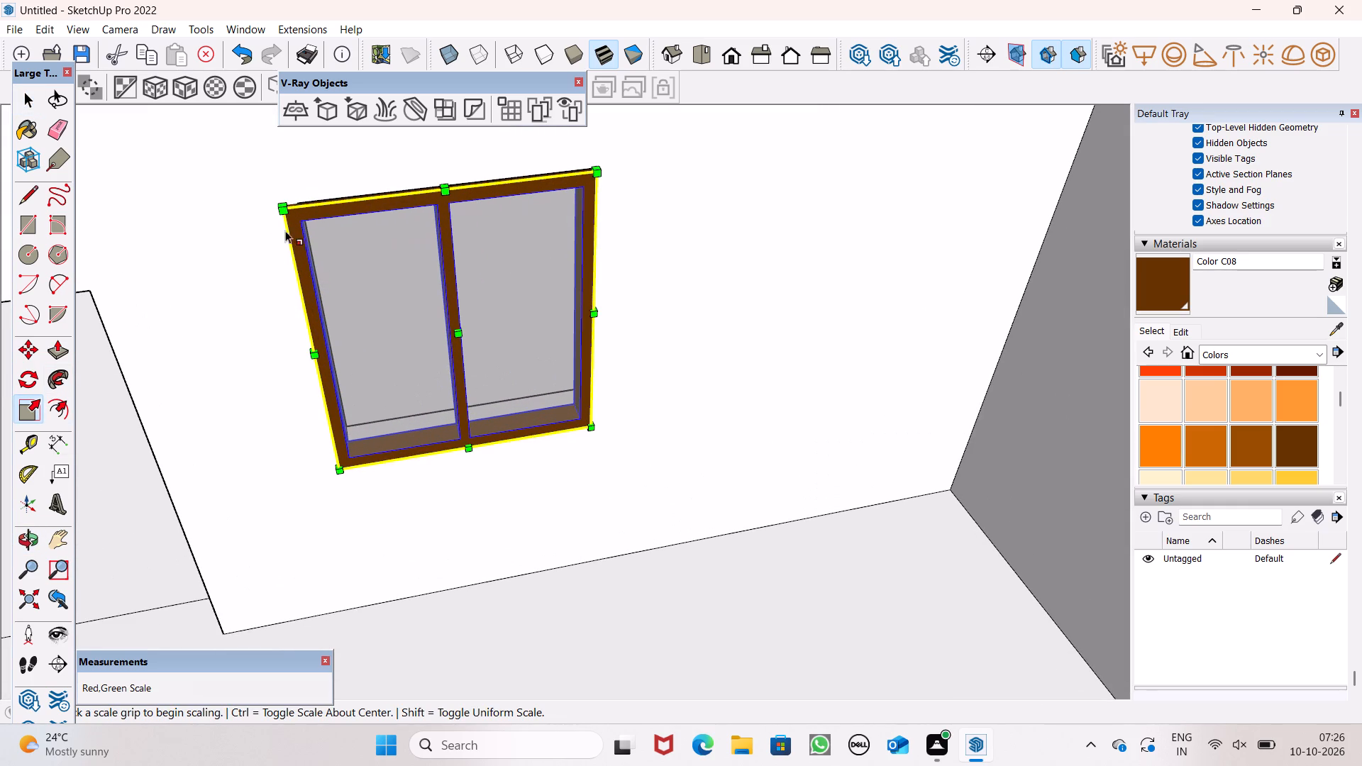
{"action": "left_click", "coordinate": [287, 199]}
{"action": "left_click_drag", "start_coordinate": [309, 216], "coordinate": [327, 226]}
{"action": "left_click", "coordinate": [327, 226]}
{"action": "scroll", "coordinate": [342, 355], "scroll_direction": "up", "scroll_amount": 1}
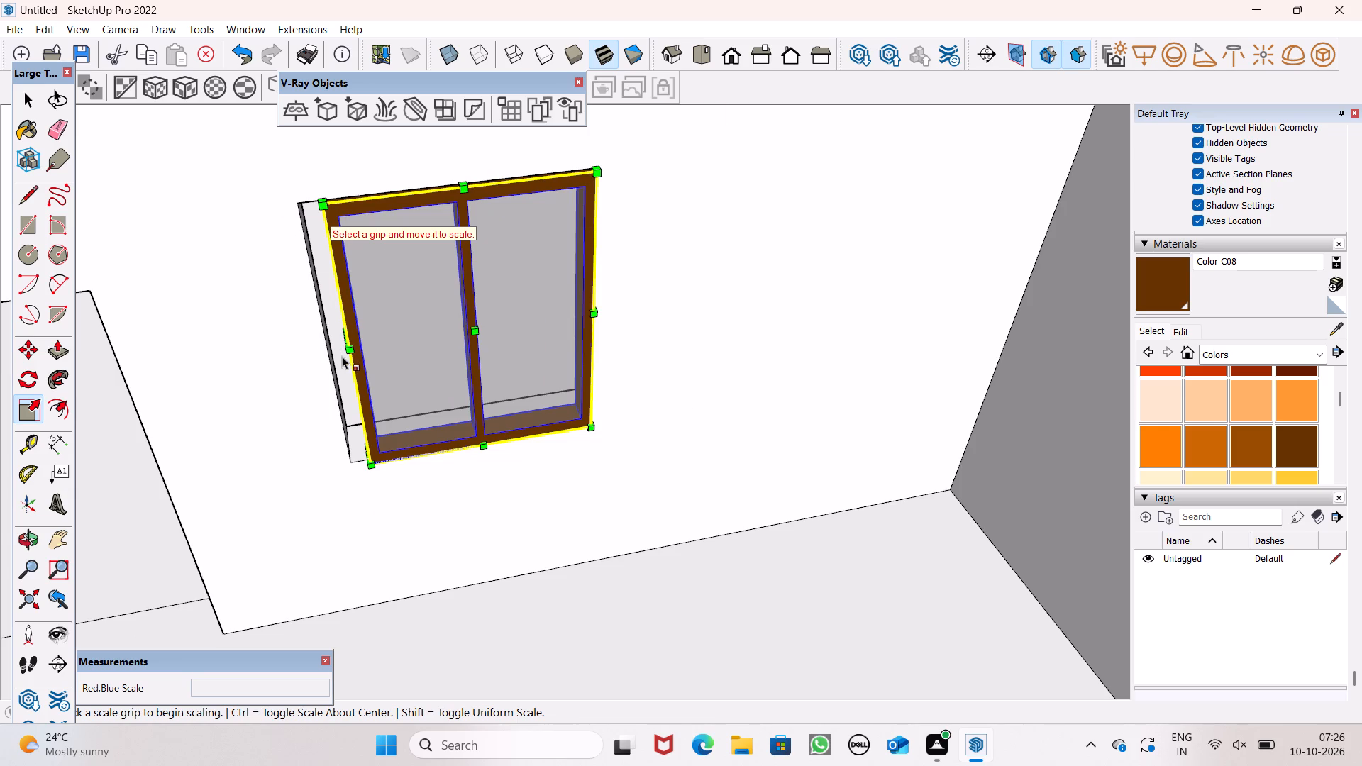
Scale the two-panel window by 1.10 along the red axis so its side frame meets the opening's edge.
{"action": "scroll", "coordinate": [342, 356], "scroll_direction": "up", "scroll_amount": 3}
{"action": "middle_click_drag", "start_coordinate": [348, 359], "coordinate": [429, 360]}
{"action": "left_click_drag", "start_coordinate": [395, 346], "coordinate": [397, 347]}
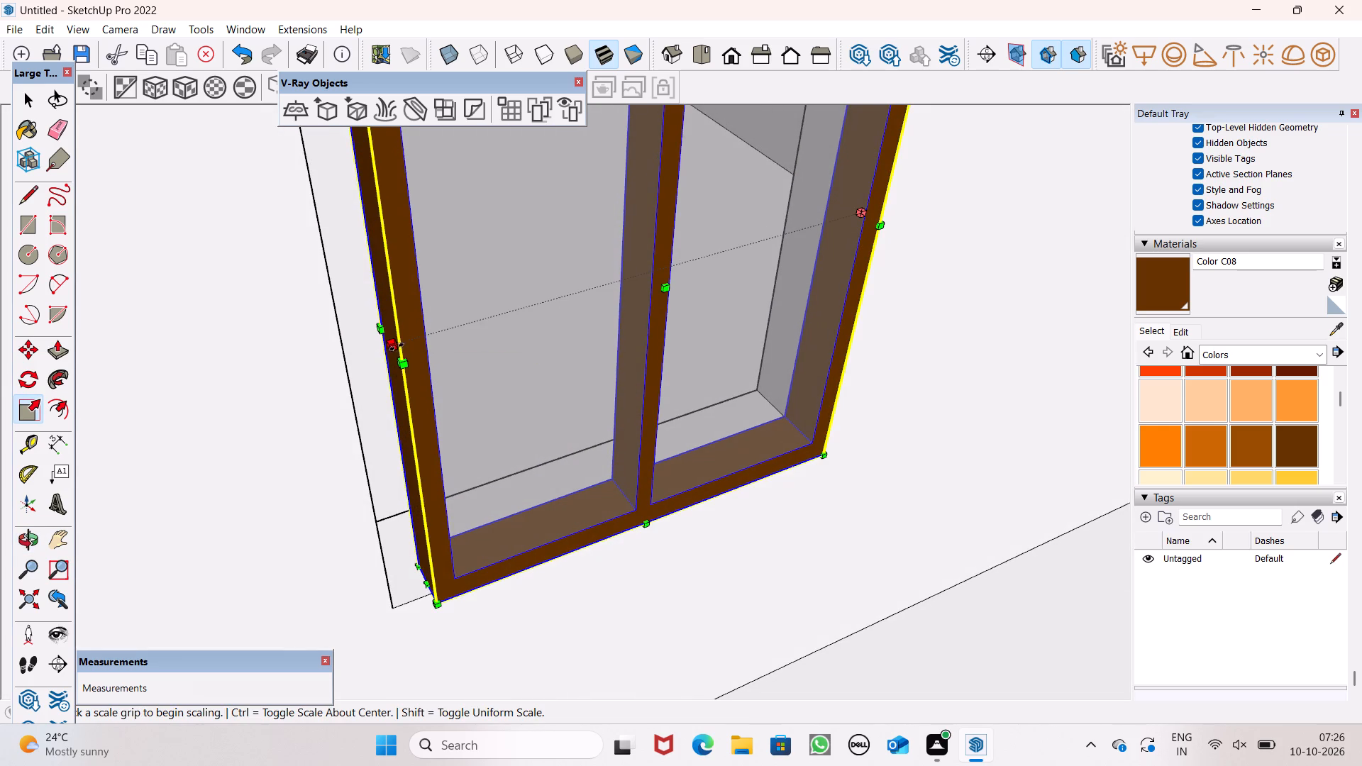
{"action": "left_click_drag", "start_coordinate": [397, 347], "coordinate": [335, 362]}
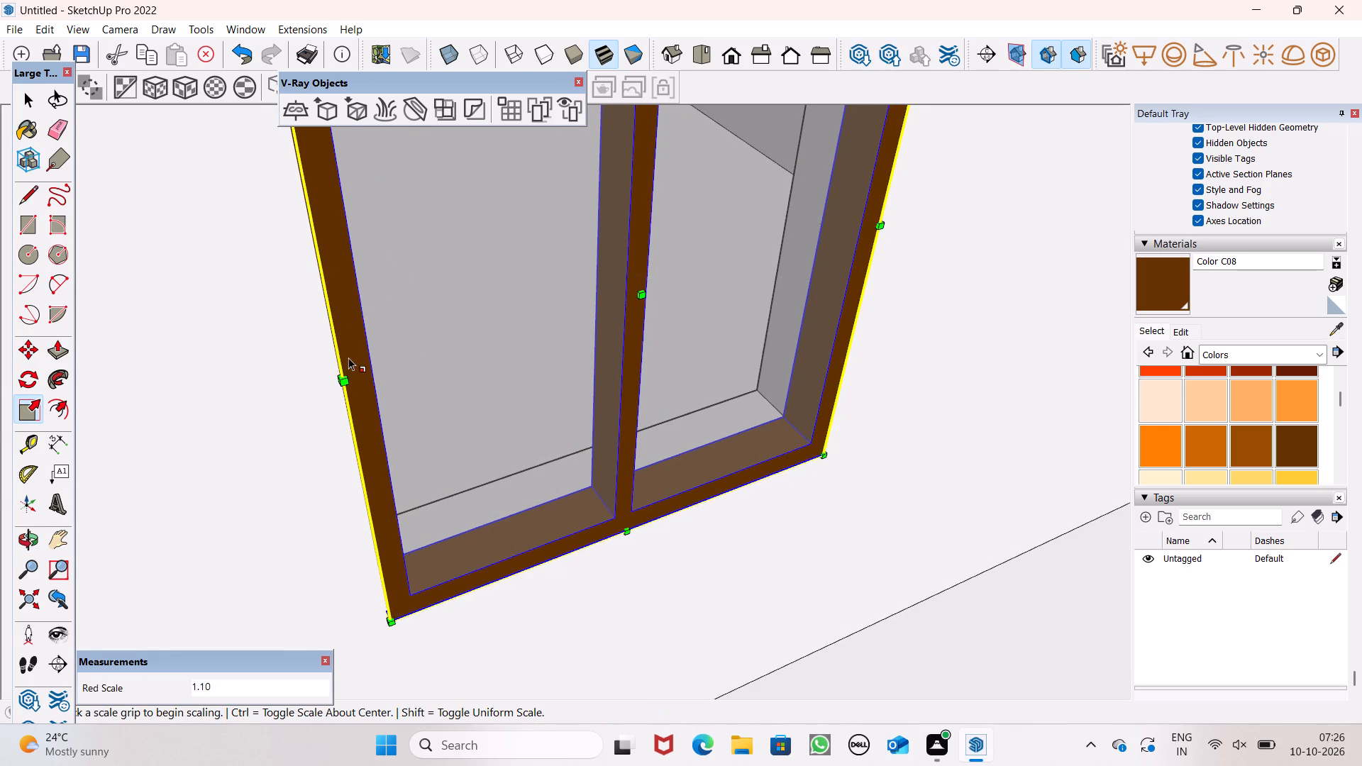
{"action": "scroll", "coordinate": [351, 364], "scroll_direction": "down", "scroll_amount": 12}
{"action": "key", "text": "space"}
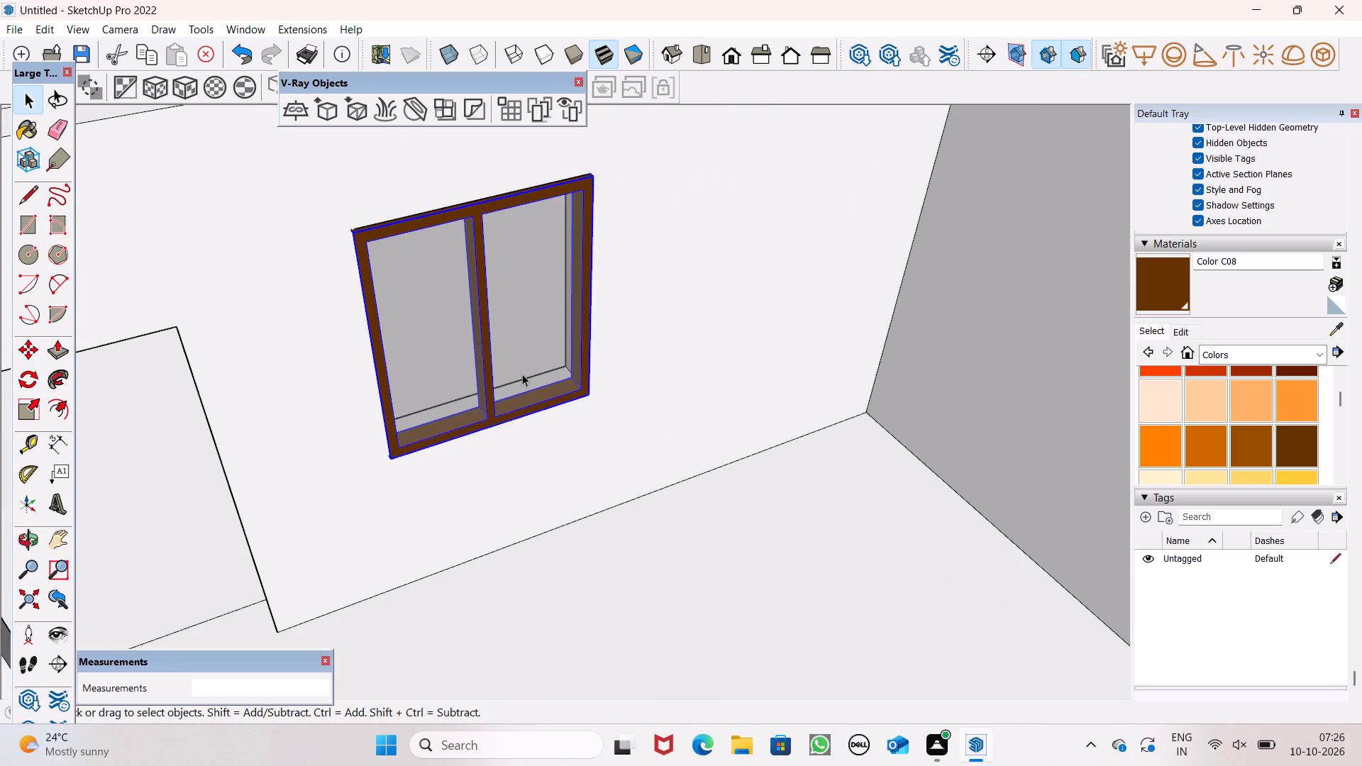
Move the two-panel window by its lower corner about 1 3/16" to seat it against the wall opening.
{"action": "key", "text": "m"}
{"action": "key", "text": "Return"}
{"action": "scroll", "coordinate": [522, 374], "scroll_direction": "up", "scroll_amount": 6}
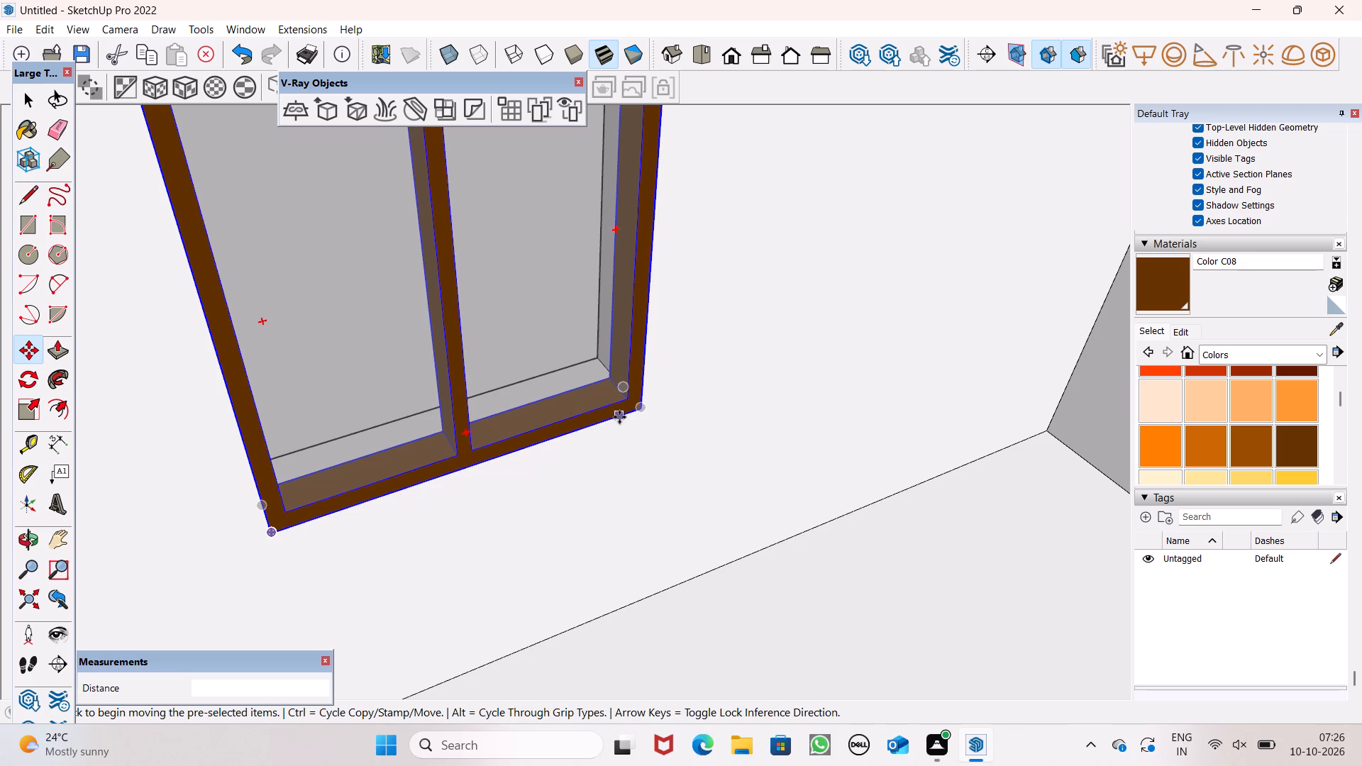
{"action": "left_click_drag", "start_coordinate": [643, 418], "coordinate": [631, 399]}
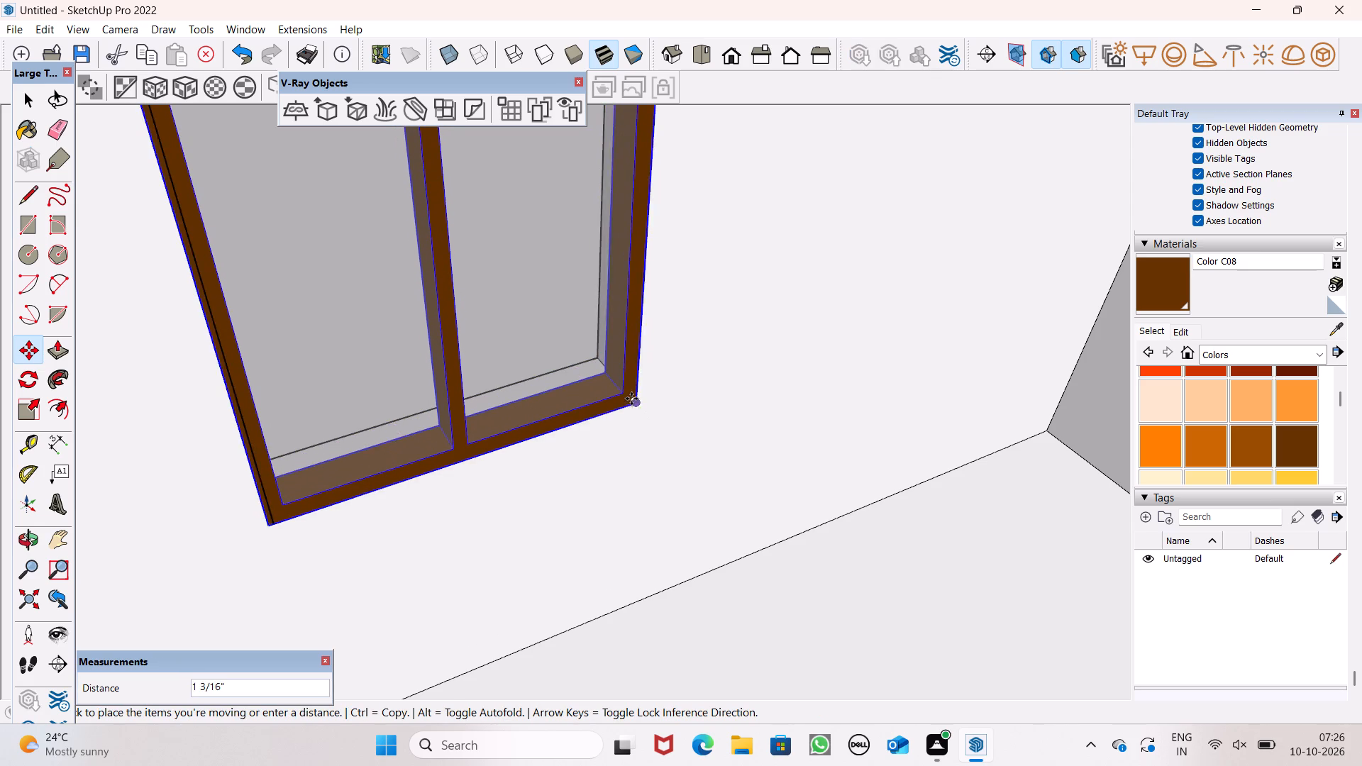
{"action": "left_click_drag", "start_coordinate": [631, 399], "coordinate": [637, 394]}
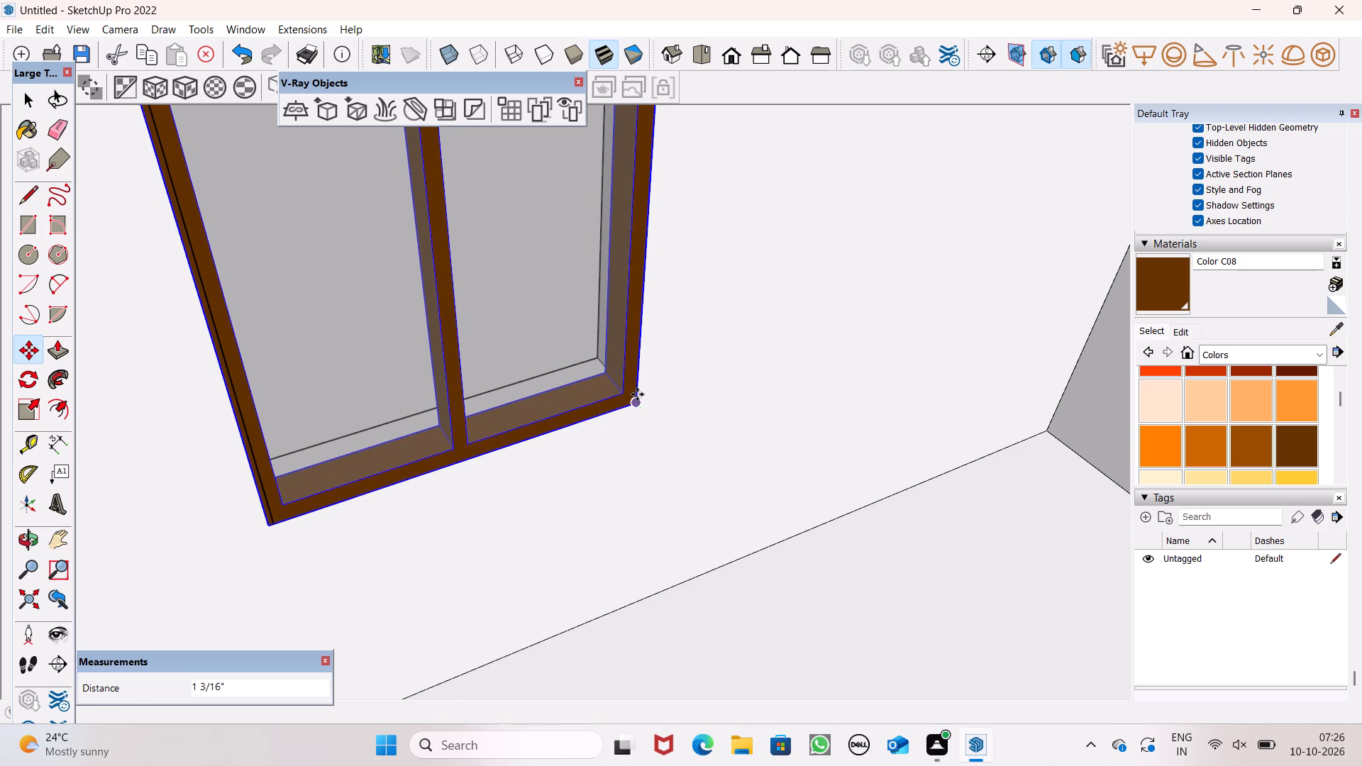
{"action": "scroll", "coordinate": [638, 398], "scroll_direction": "down", "scroll_amount": 13}
{"action": "key", "text": "space"}
{"action": "key", "text": "space"}
{"action": "scroll", "coordinate": [619, 393], "scroll_direction": "down", "scroll_amount": 5}
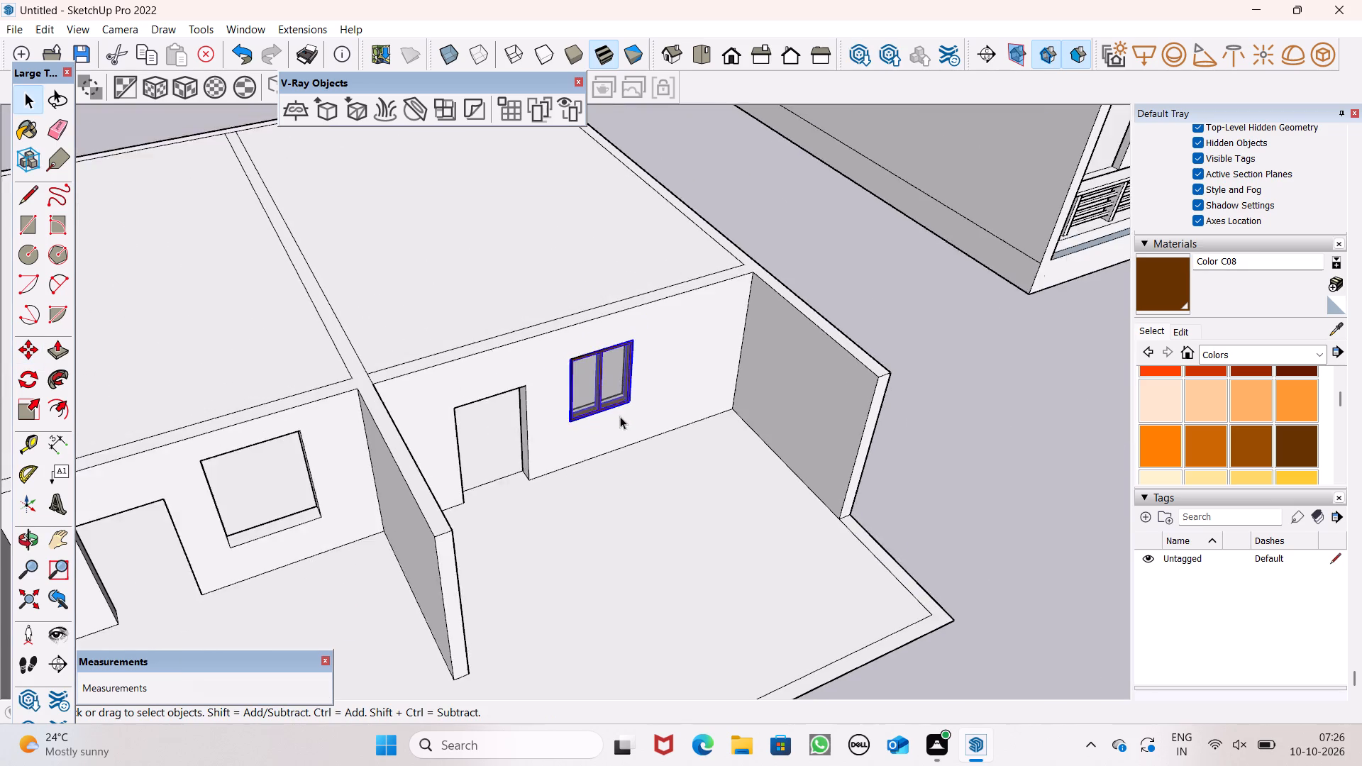
Copy the fitted two-panel window about 17' 11" to the larger window opening beyond the partition wall.
{"action": "middle_click_drag", "start_coordinate": [621, 413], "coordinate": [482, 322]}
{"action": "scroll", "coordinate": [475, 320], "scroll_direction": "up", "scroll_amount": 1}
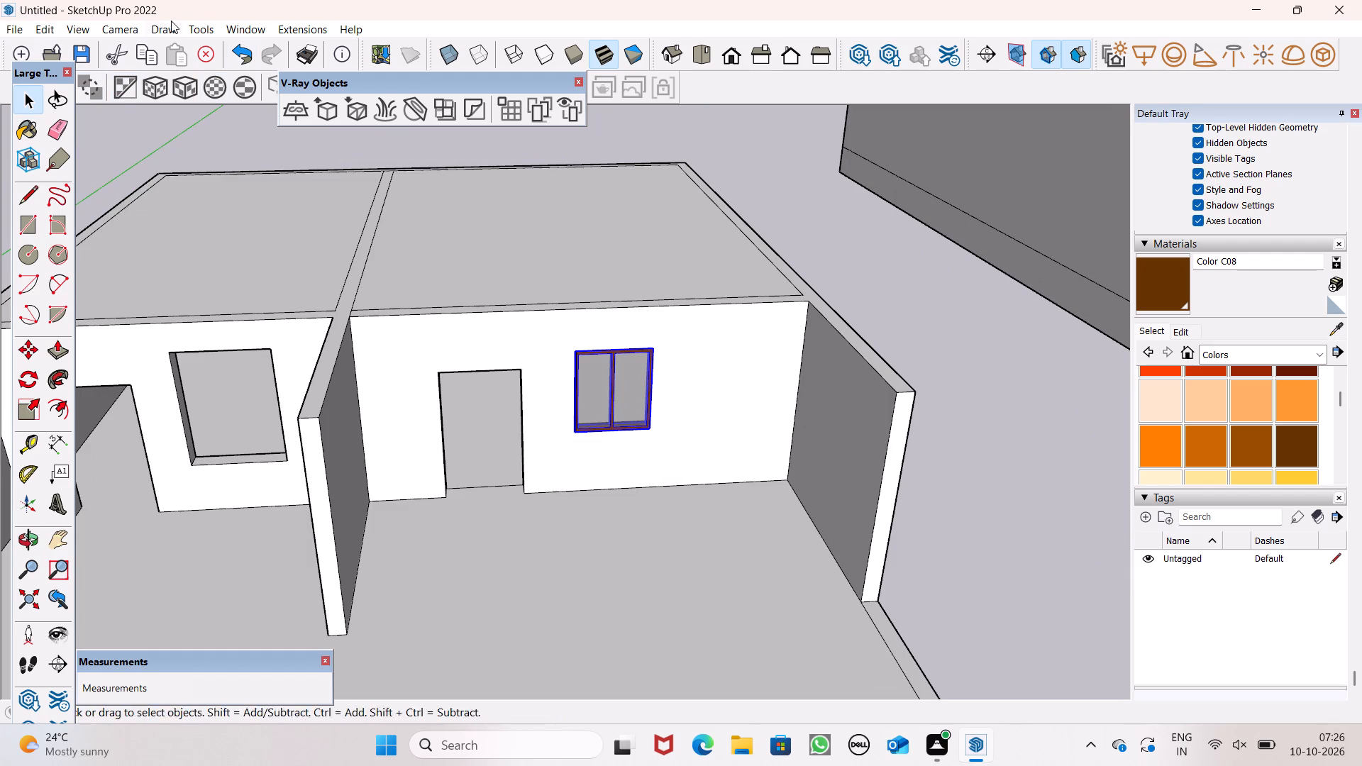
{"action": "key", "text": "m"}
{"action": "key", "text": "Return"}
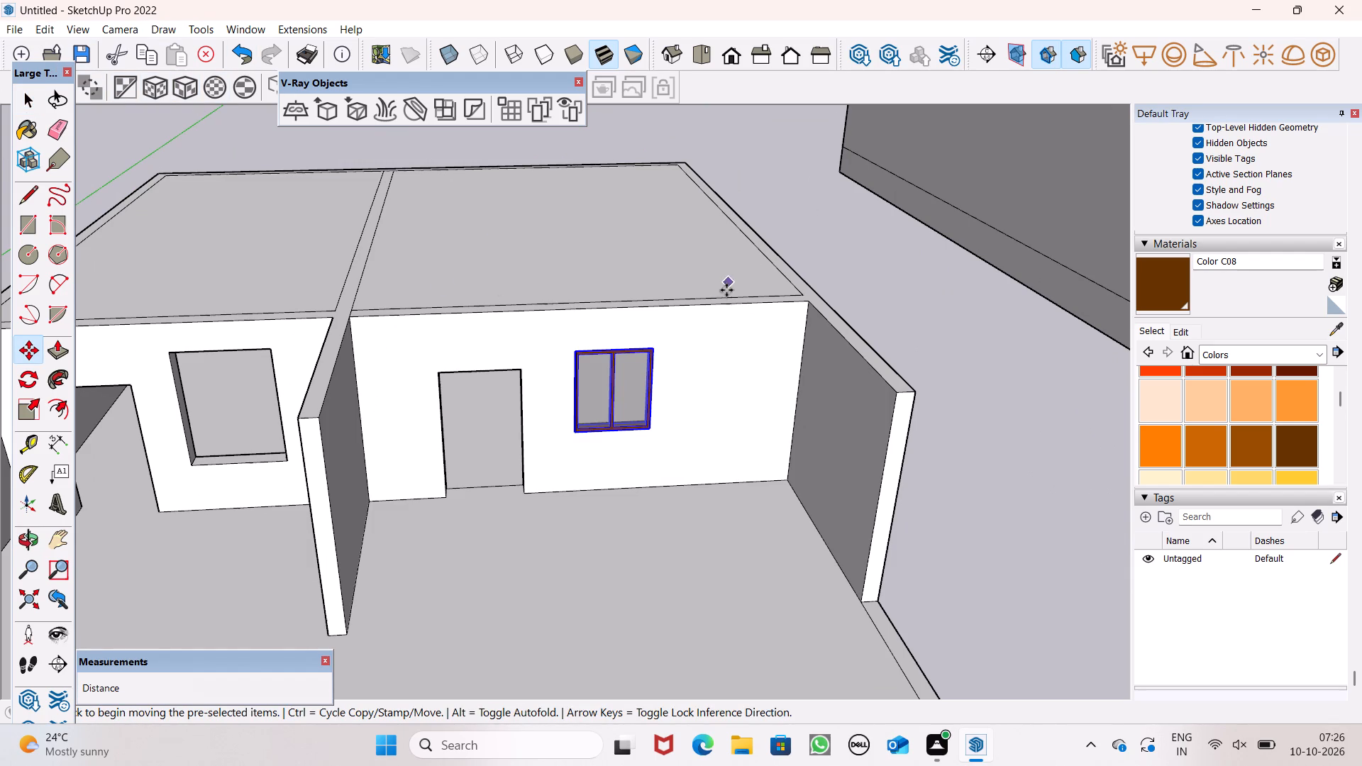
{"action": "left_click_drag", "start_coordinate": [646, 426], "coordinate": [618, 453]}
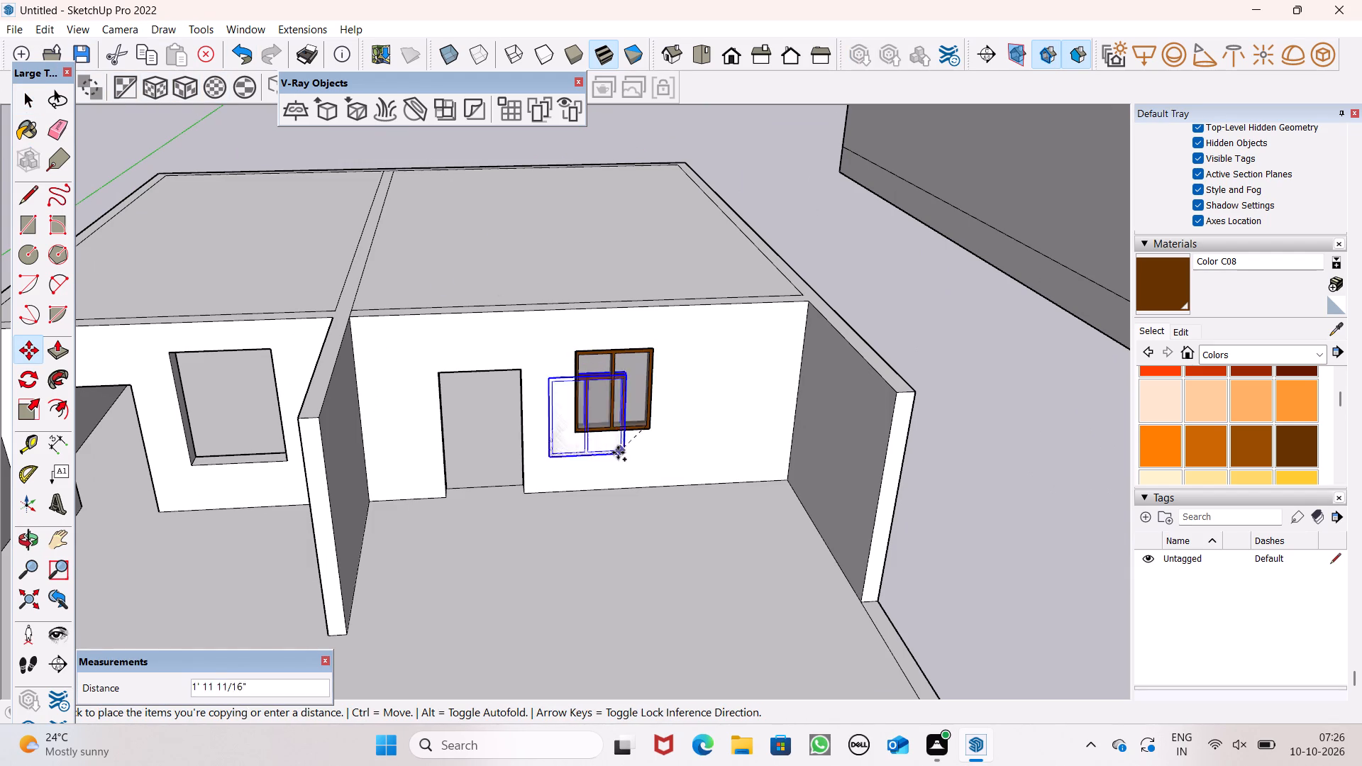
{"action": "left_click_drag", "start_coordinate": [618, 453], "coordinate": [284, 456]}
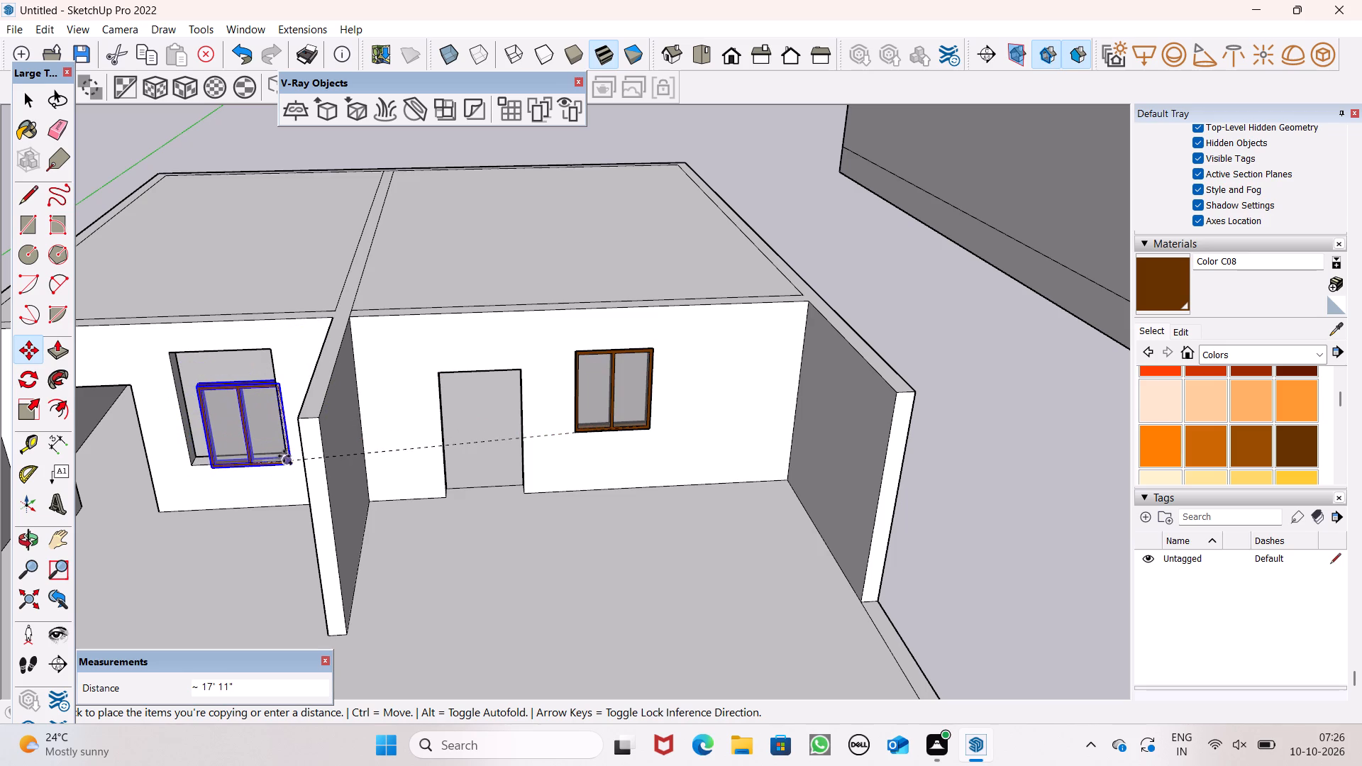
{"action": "left_click_drag", "start_coordinate": [284, 456], "coordinate": [282, 450]}
Move the copied window by its lower outer corner down onto the lower corner of the larger opening.
{"action": "scroll", "coordinate": [276, 447], "scroll_direction": "up", "scroll_amount": 10}
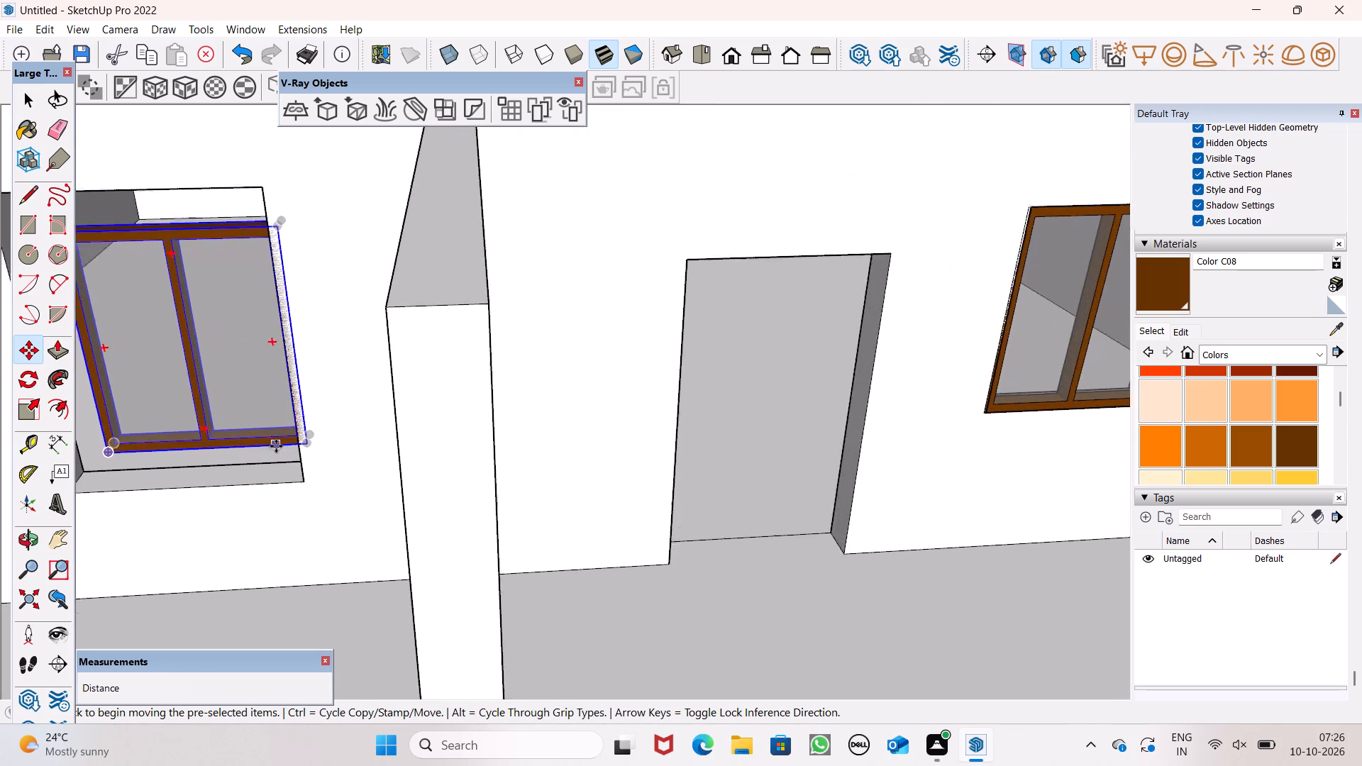
{"action": "scroll", "coordinate": [276, 446], "scroll_direction": "up", "scroll_amount": 4}
{"action": "scroll", "coordinate": [367, 442], "scroll_direction": "down", "scroll_amount": 5}
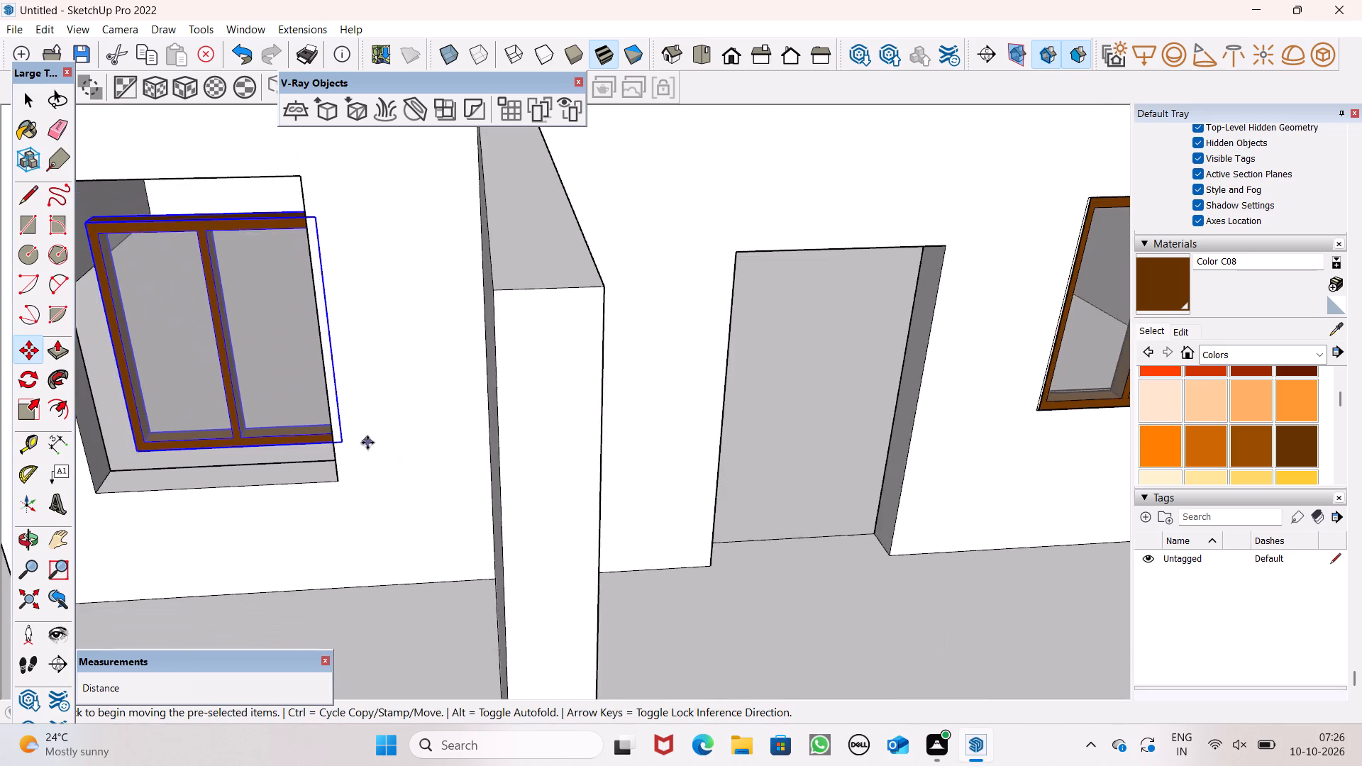
{"action": "middle_click_drag", "start_coordinate": [376, 451], "coordinate": [626, 491]}
{"action": "scroll", "coordinate": [492, 426], "scroll_direction": "down", "scroll_amount": 6}
{"action": "middle_click_drag", "start_coordinate": [433, 445], "coordinate": [521, 494]}
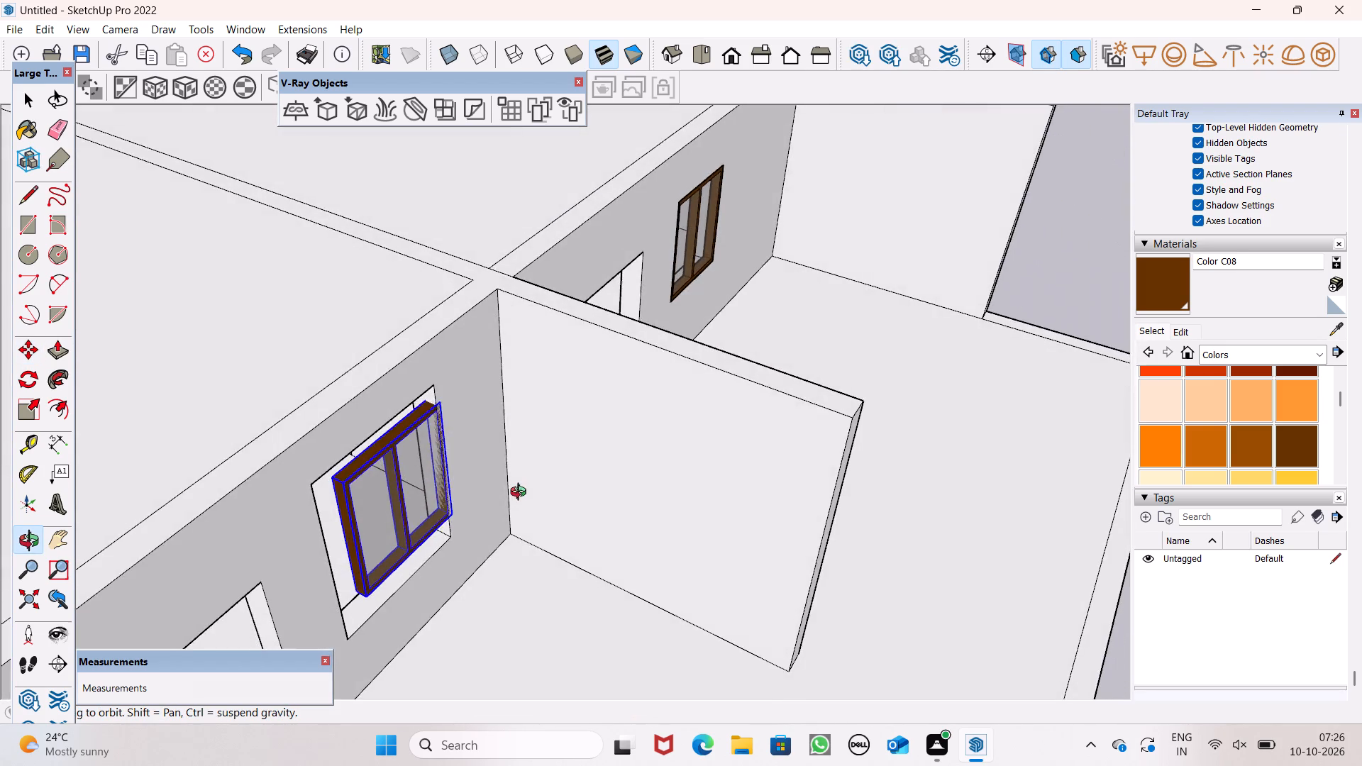
{"action": "middle_click_drag", "start_coordinate": [521, 494], "coordinate": [617, 406]}
{"action": "scroll", "coordinate": [522, 513], "scroll_direction": "up", "scroll_amount": 2}
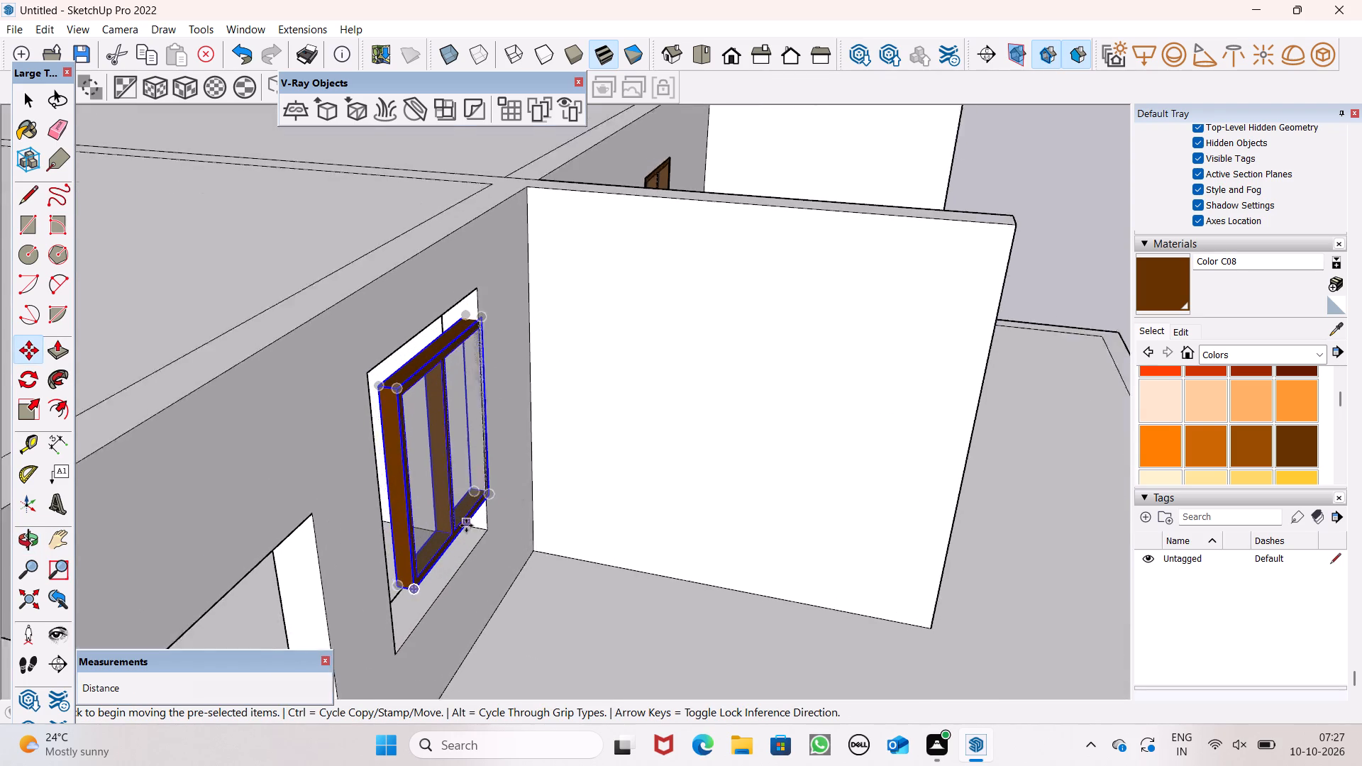
{"action": "scroll", "coordinate": [466, 526], "scroll_direction": "up", "scroll_amount": 5}
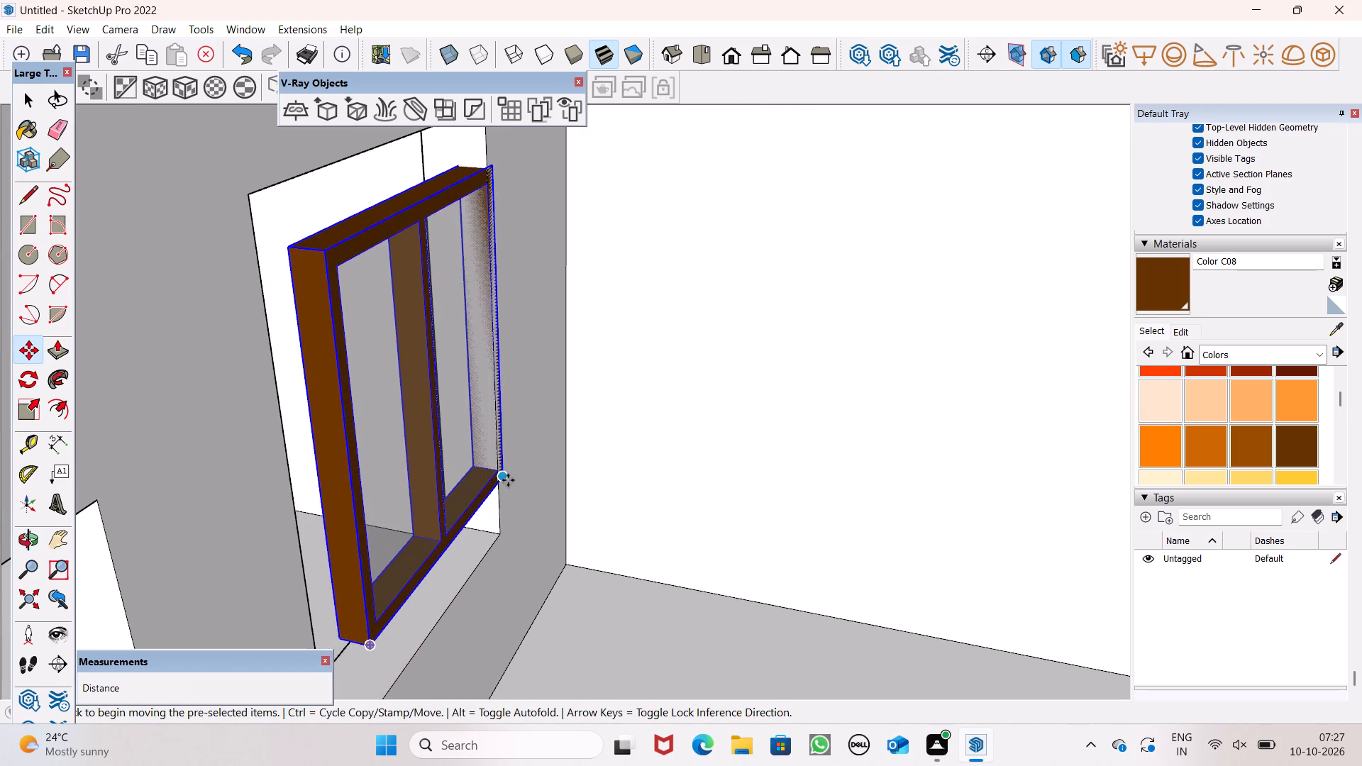
{"action": "left_click_drag", "start_coordinate": [508, 480], "coordinate": [498, 540]}
Scale the copied window's height by about 1.36 along the blue axis to reach the top of its opening.
{"action": "scroll", "coordinate": [496, 507], "scroll_direction": "down", "scroll_amount": 3}
{"action": "middle_click_drag", "start_coordinate": [453, 476], "coordinate": [763, 526]}
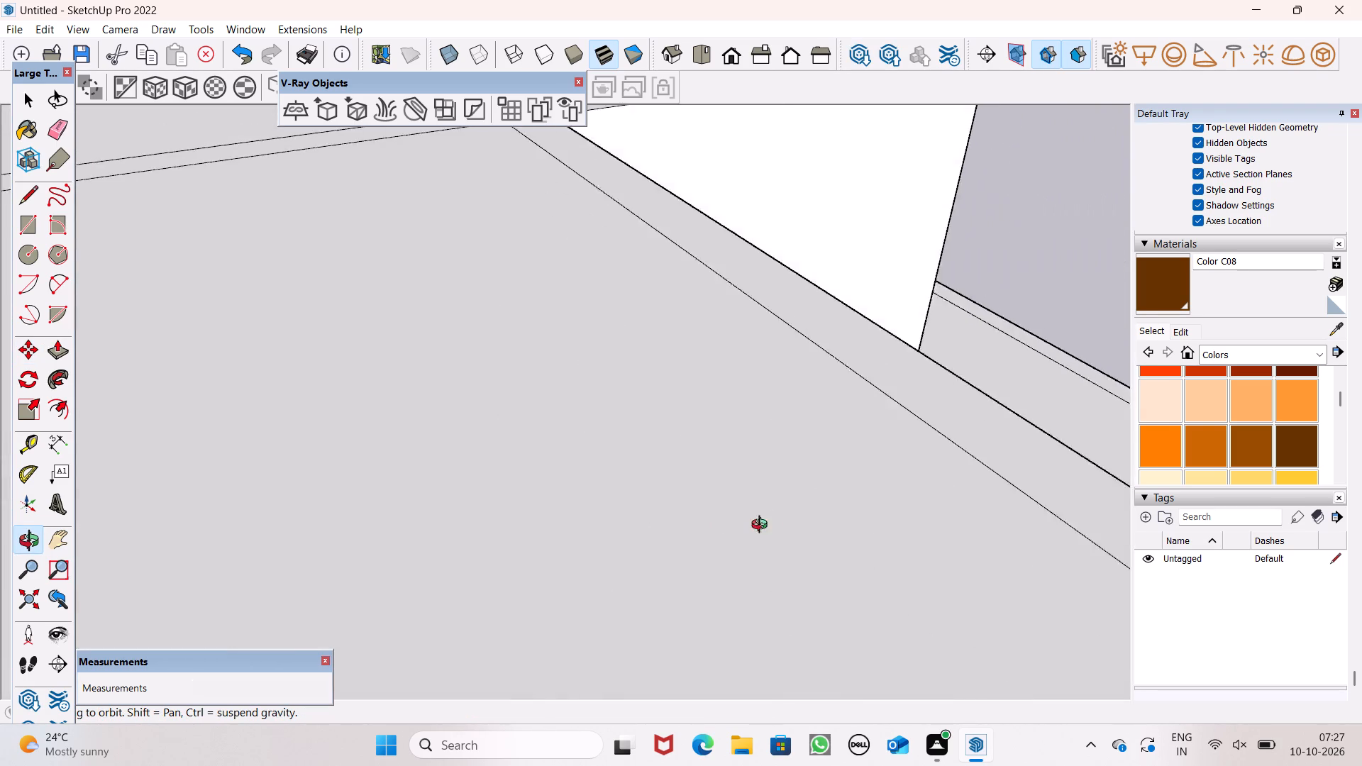
{"action": "middle_click_drag", "start_coordinate": [763, 526], "coordinate": [433, 453]}
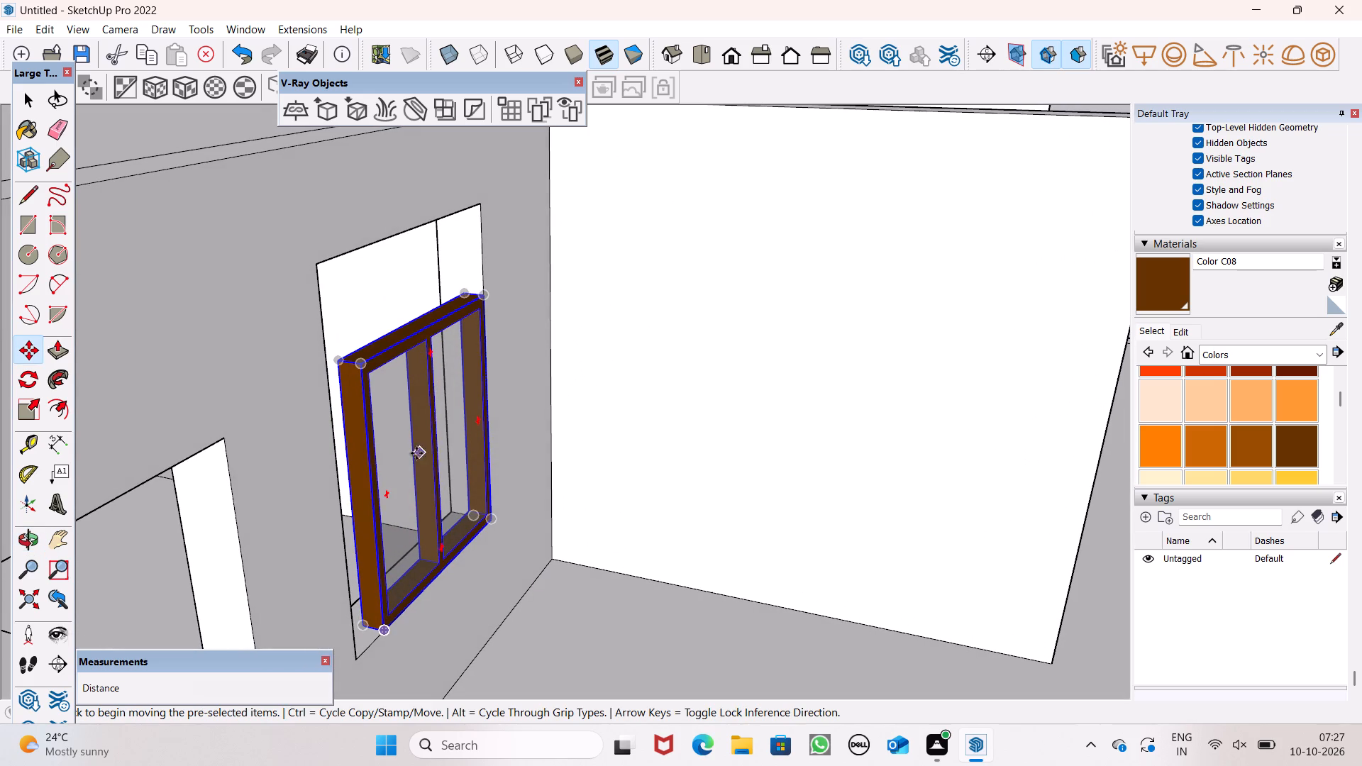
{"action": "left_click", "coordinate": [33, 403]}
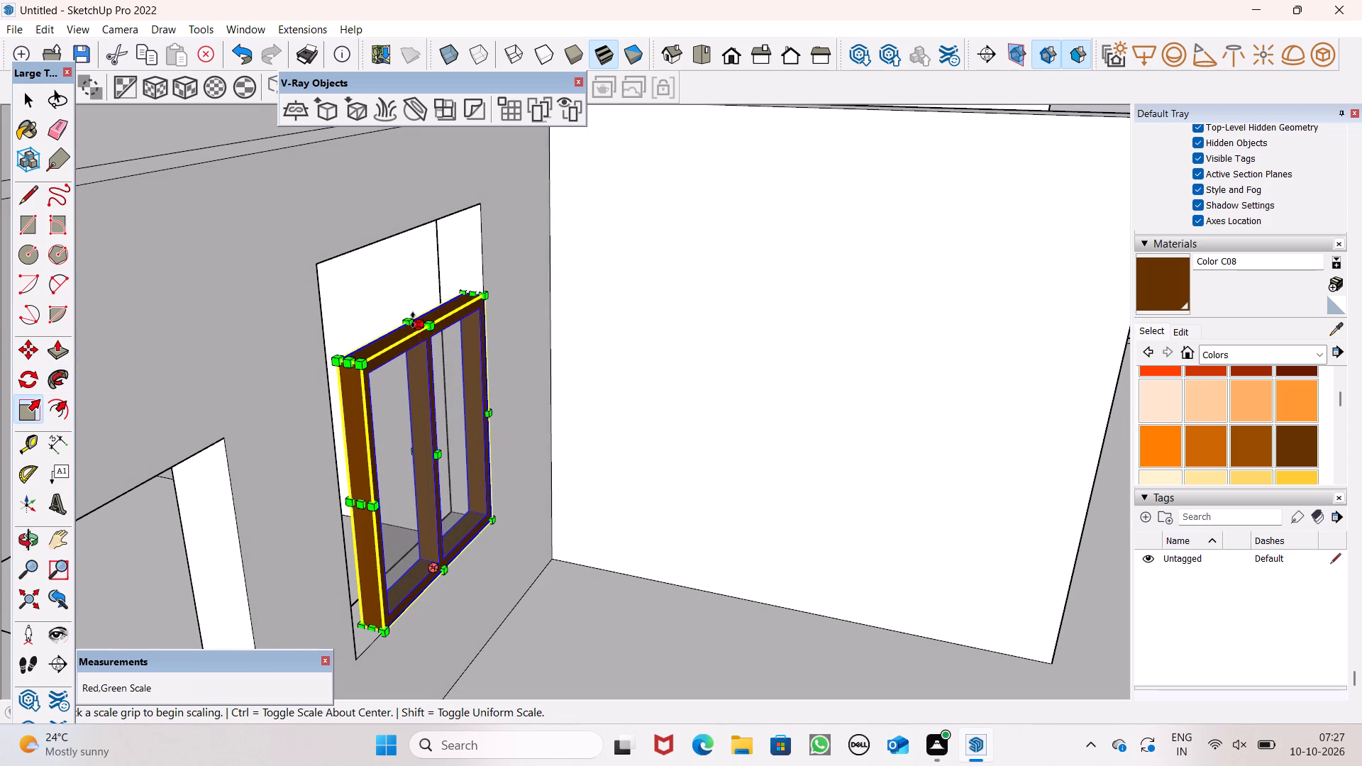
{"action": "left_click_drag", "start_coordinate": [414, 321], "coordinate": [412, 231]}
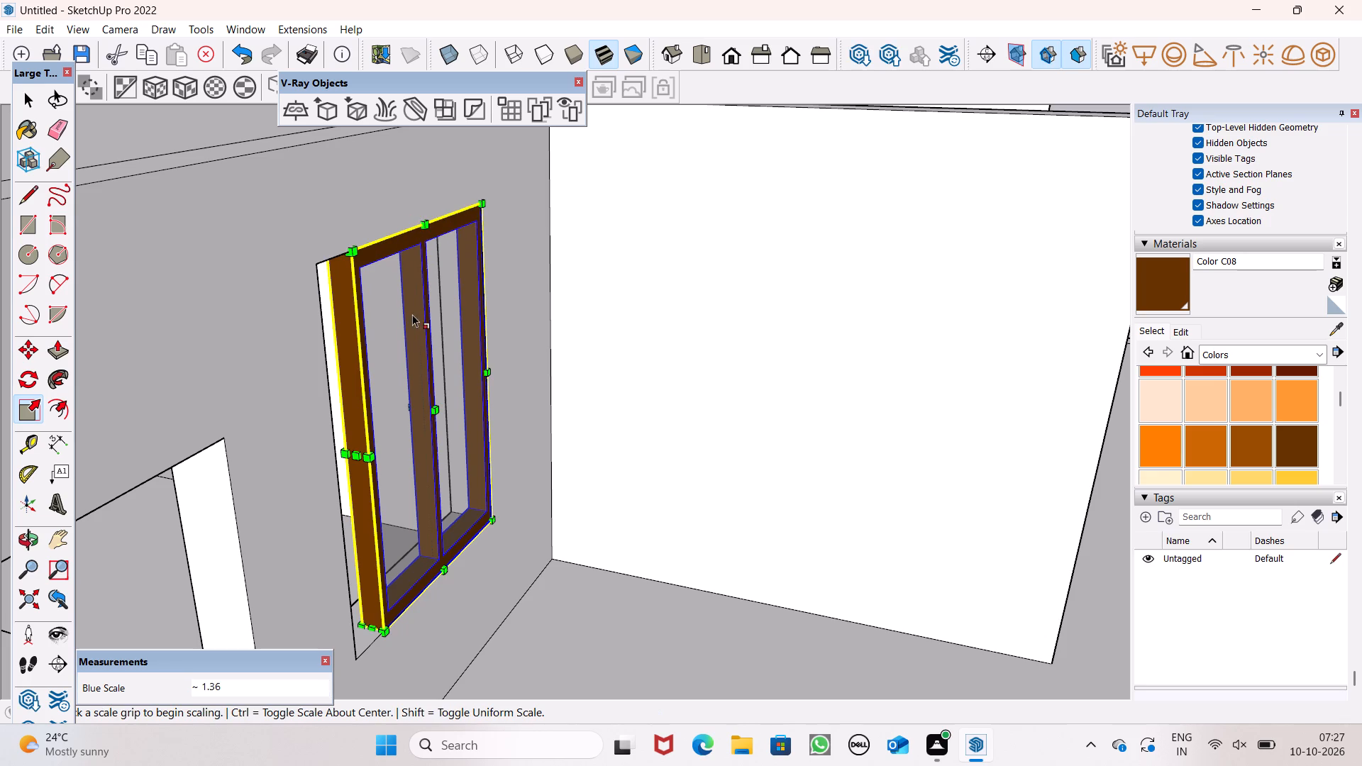
Scale the copied window wider from its side so the frame meets the opening's far edge.
{"action": "left_click_drag", "start_coordinate": [353, 457], "coordinate": [326, 480]}
{"action": "scroll", "coordinate": [362, 443], "scroll_direction": "down", "scroll_amount": 5}
{"action": "middle_click_drag", "start_coordinate": [409, 443], "coordinate": [210, 442]}
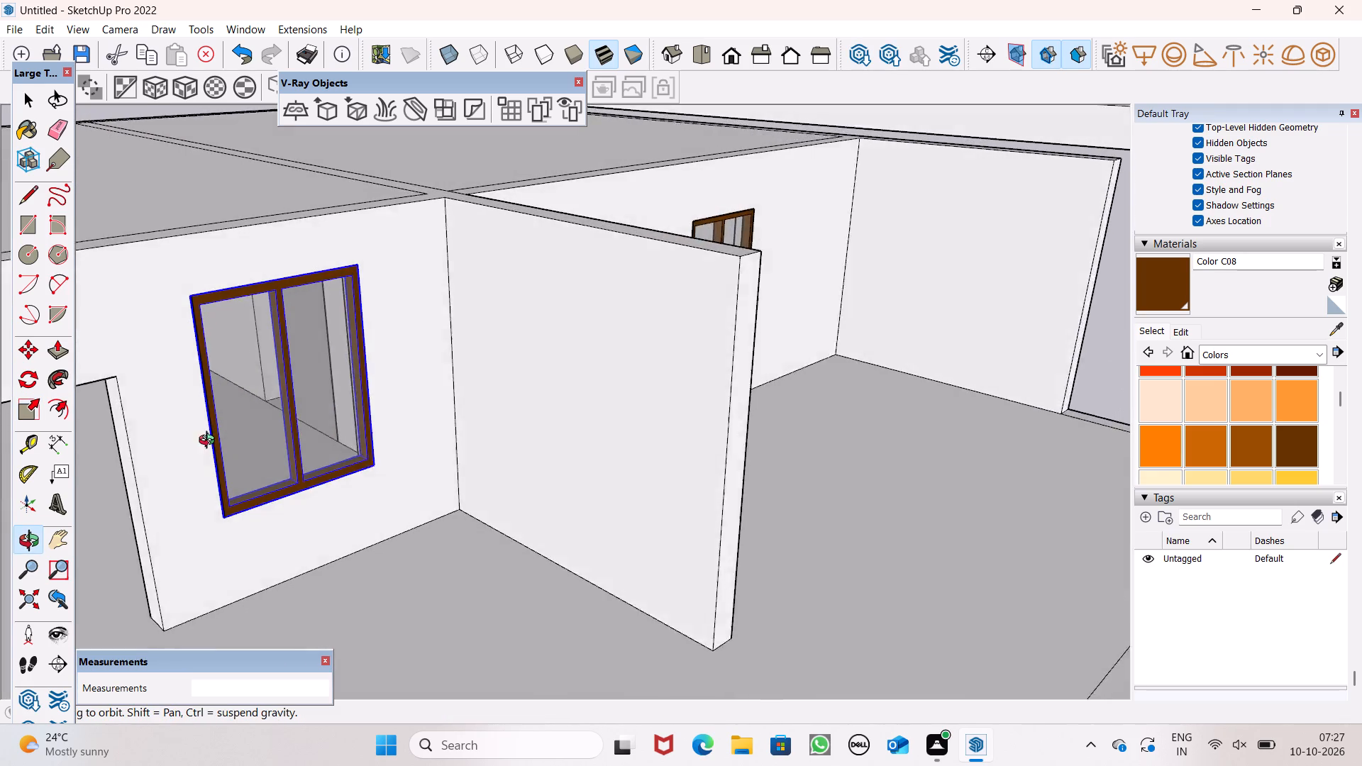
{"action": "middle_click_drag", "start_coordinate": [210, 442], "coordinate": [205, 446]}
{"action": "key", "text": "space"}
Move the spare two-panel window below the door about 25' 4" to the balcony building's window opening beside the end doorway.
{"action": "scroll", "coordinate": [265, 424], "scroll_direction": "down", "scroll_amount": 18}
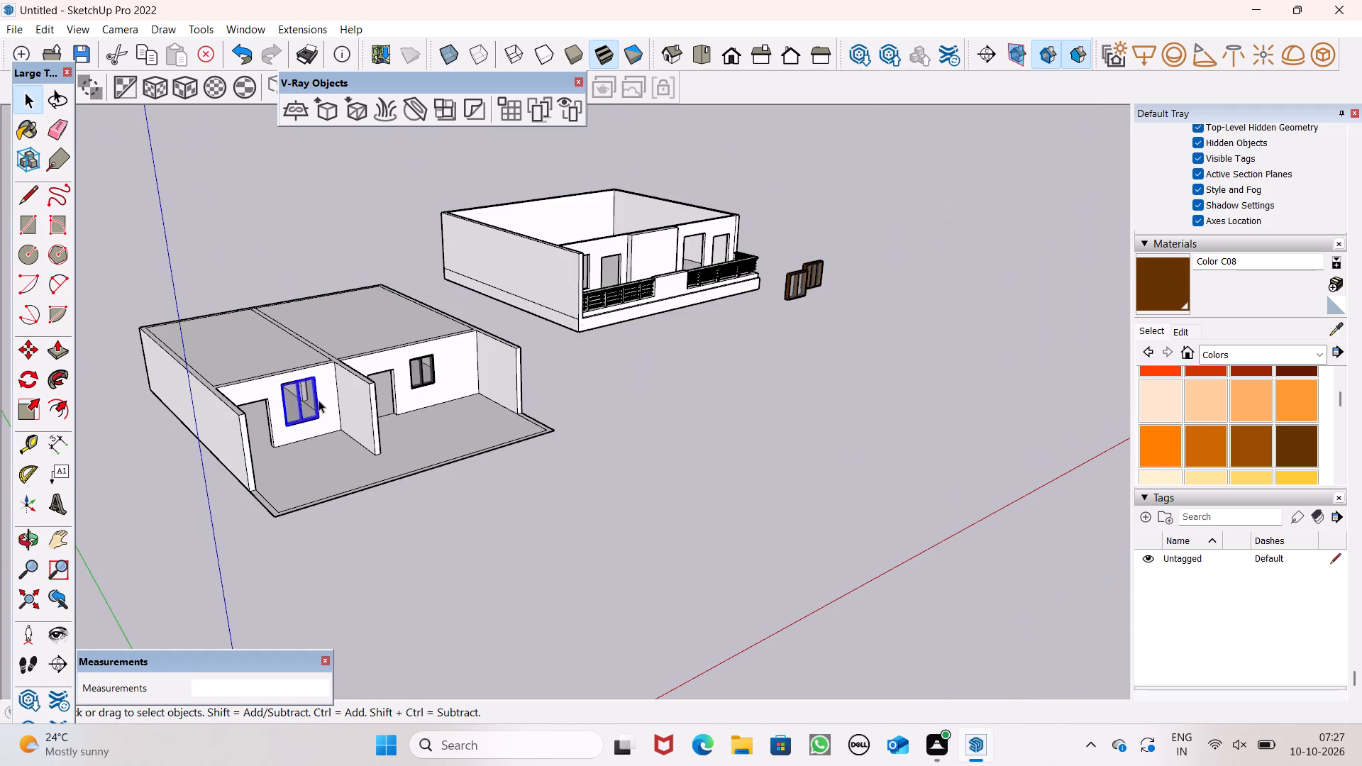
{"action": "left_click", "coordinate": [604, 496]}
{"action": "middle_click_drag", "start_coordinate": [628, 469], "coordinate": [391, 501]}
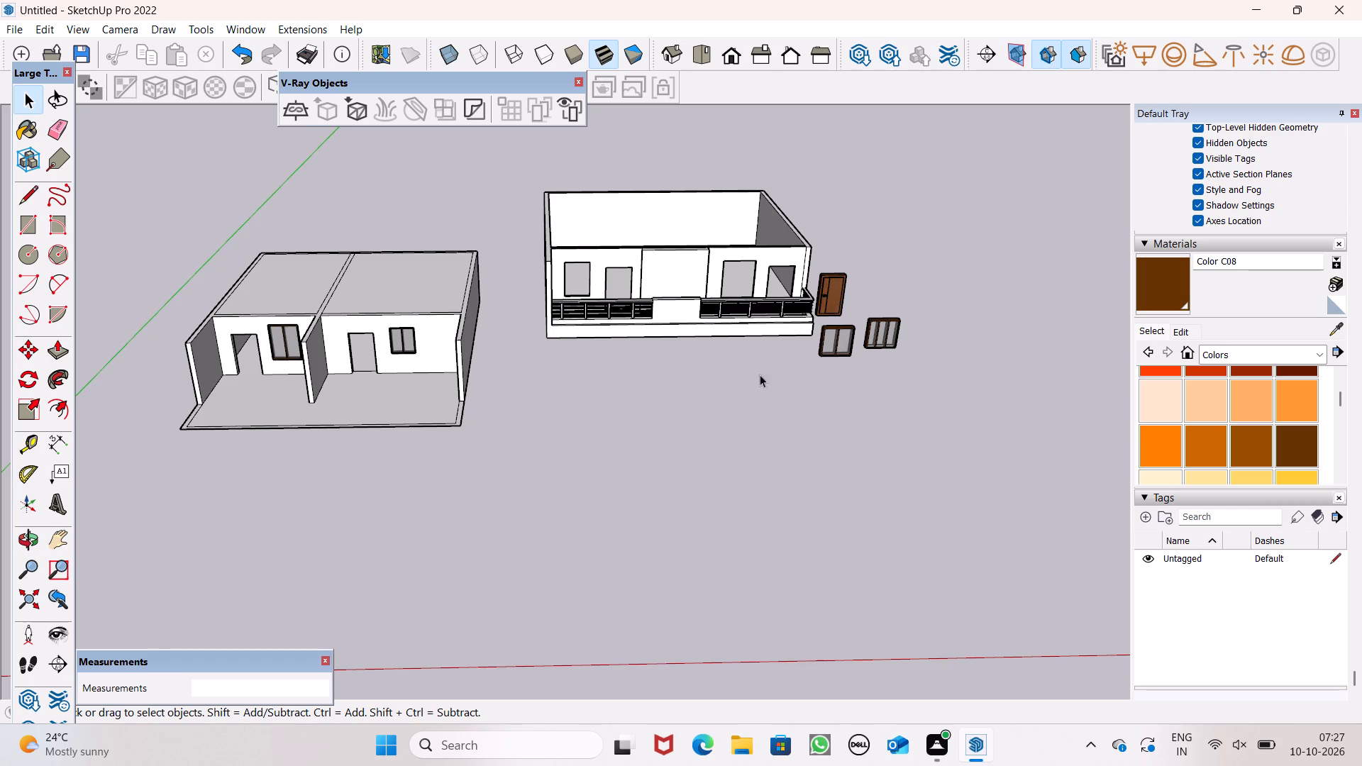
{"action": "scroll", "coordinate": [802, 348], "scroll_direction": "up", "scroll_amount": 6}
{"action": "left_click", "coordinate": [843, 328]}
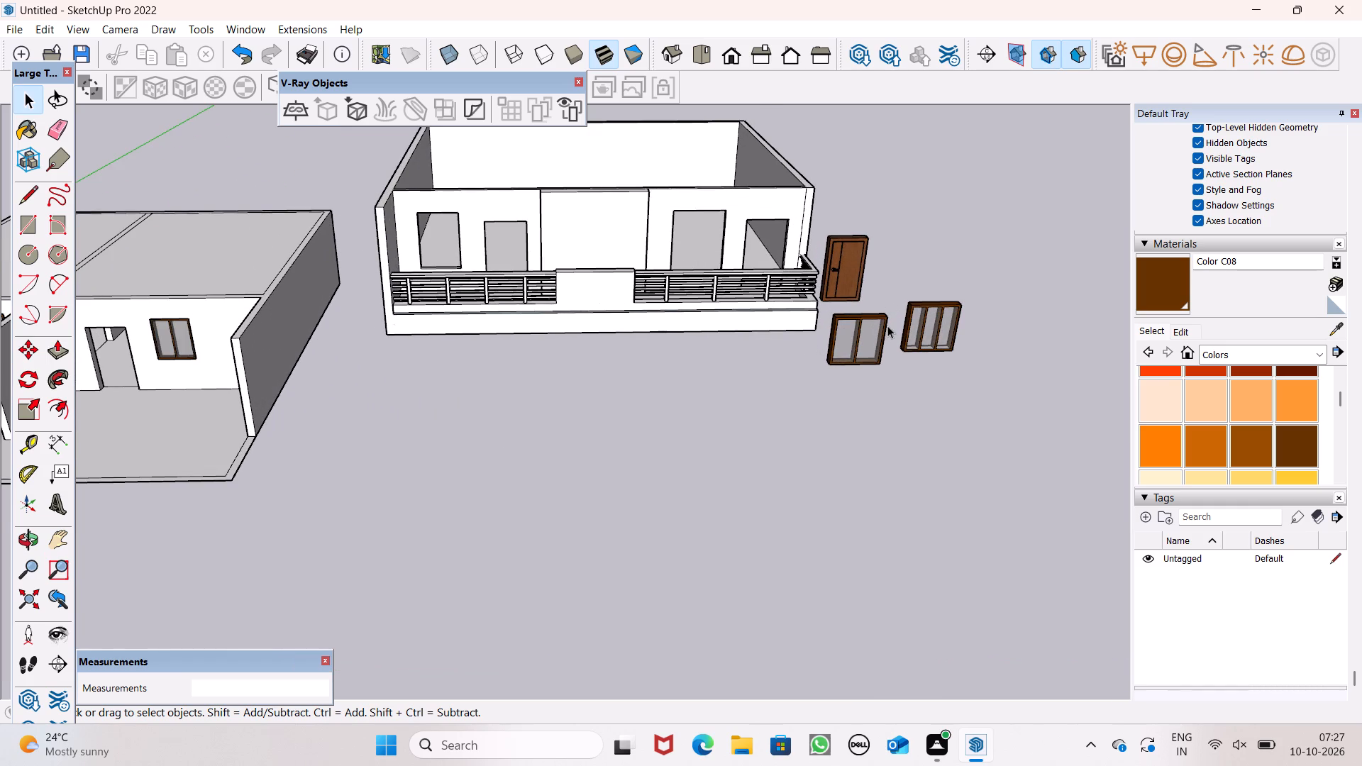
{"action": "scroll", "coordinate": [887, 326], "scroll_direction": "up", "scroll_amount": 6}
{"action": "left_click", "coordinate": [878, 324]}
{"action": "key", "text": "m"}
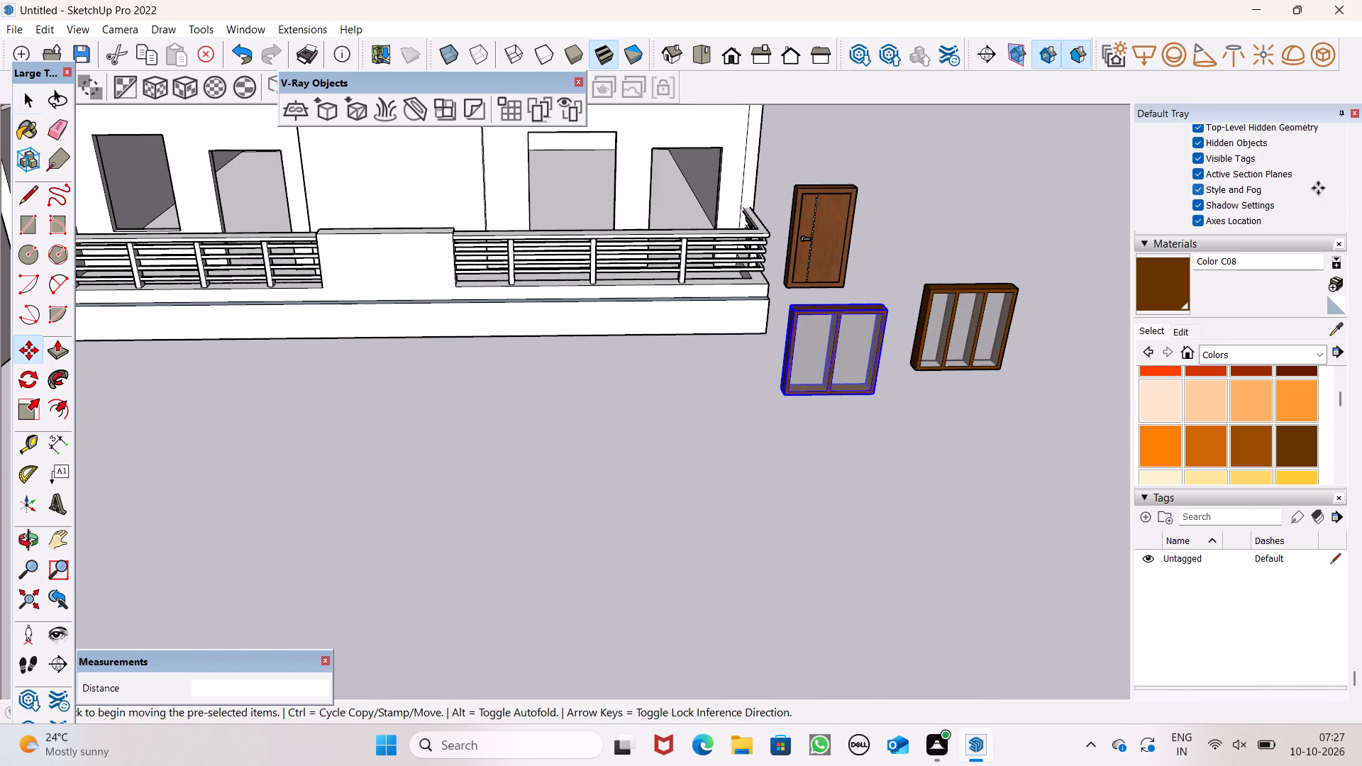
{"action": "key", "text": "Return"}
{"action": "scroll", "coordinate": [888, 250], "scroll_direction": "down", "scroll_amount": 2}
{"action": "scroll", "coordinate": [890, 268], "scroll_direction": "up", "scroll_amount": 2}
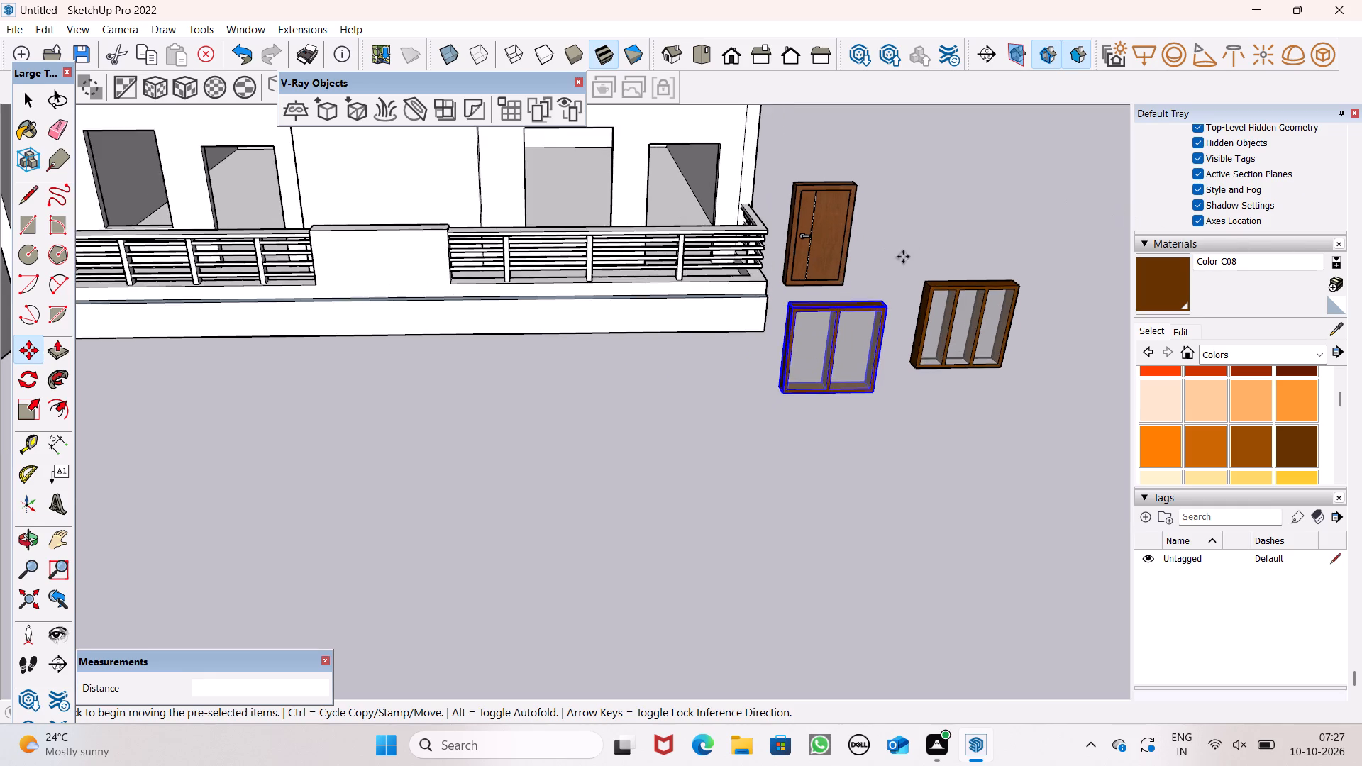
{"action": "scroll", "coordinate": [921, 255], "scroll_direction": "up", "scroll_amount": 2}
{"action": "key", "text": "m"}
{"action": "key", "text": "Return"}
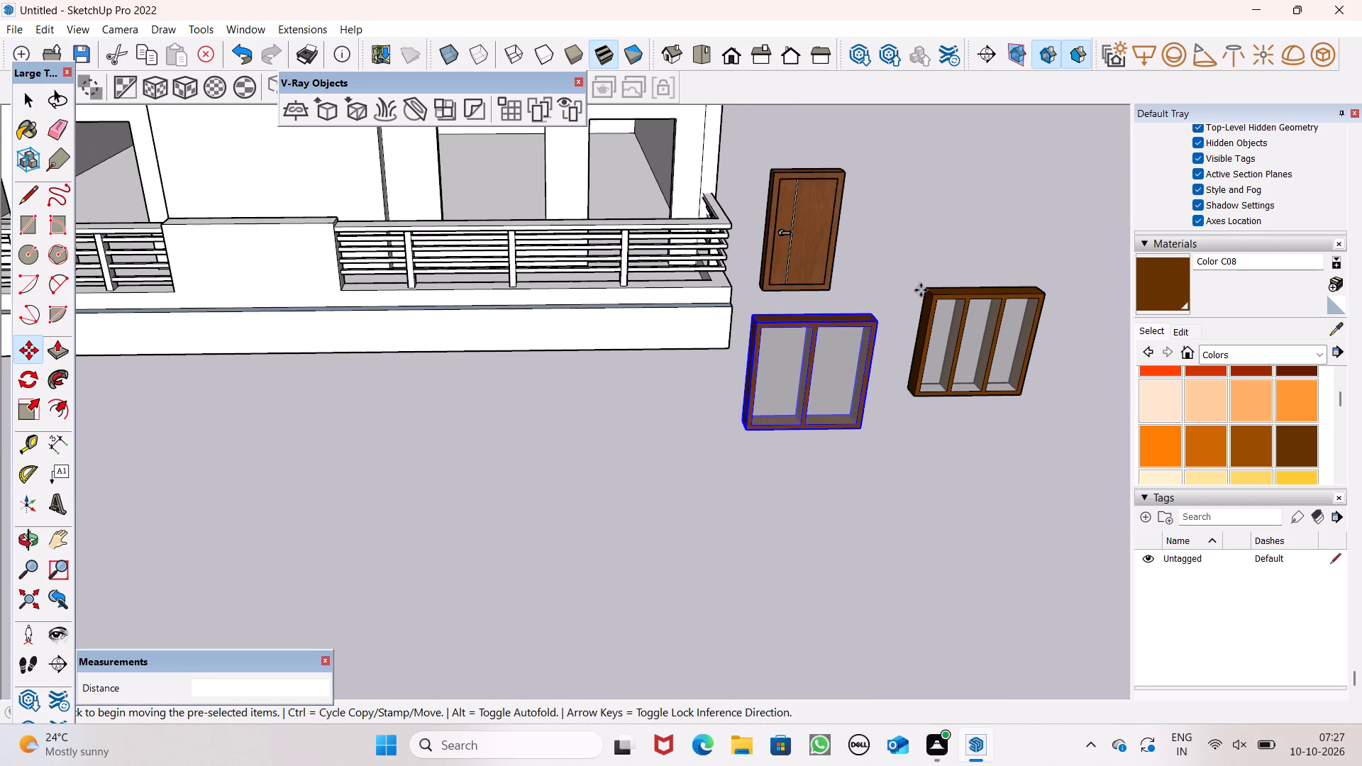
{"action": "left_click_drag", "start_coordinate": [866, 431], "coordinate": [816, 391]}
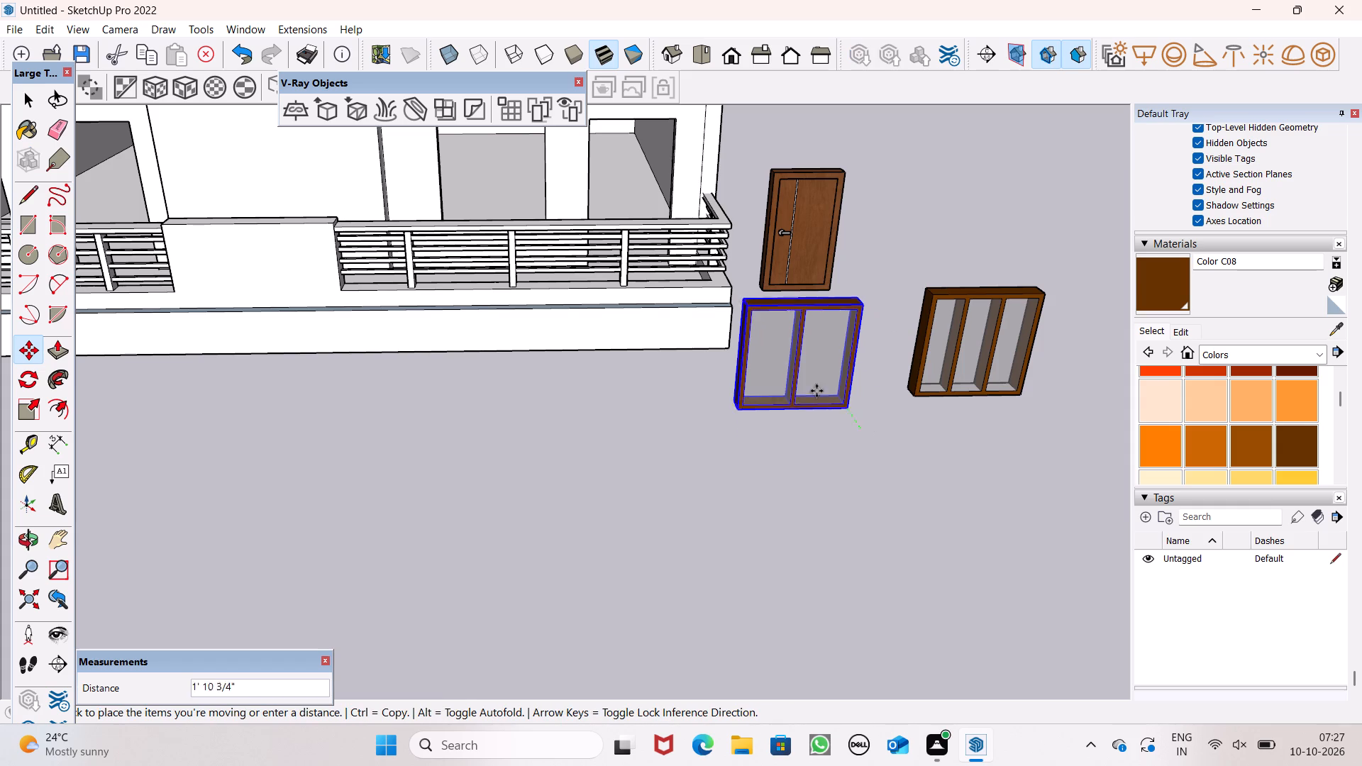
{"action": "left_click_drag", "start_coordinate": [816, 391], "coordinate": [541, 214]}
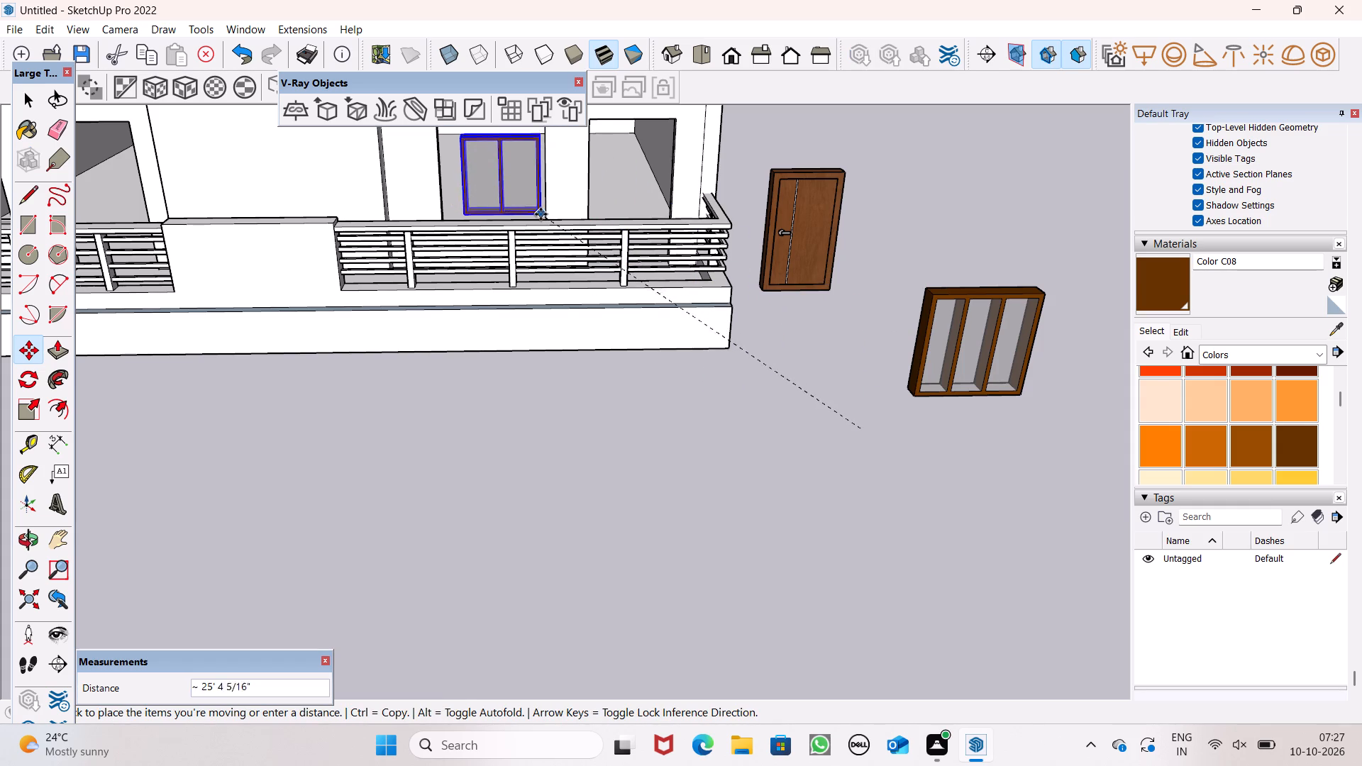
{"action": "left_click_drag", "start_coordinate": [541, 214], "coordinate": [540, 219]}
Move the balcony window by its lower corner about 4' 8 3/4" onto the lower corner of the opening at the wall face.
{"action": "scroll", "coordinate": [555, 201], "scroll_direction": "up", "scroll_amount": 8}
{"action": "middle_click_drag", "start_coordinate": [567, 201], "coordinate": [445, 319]}
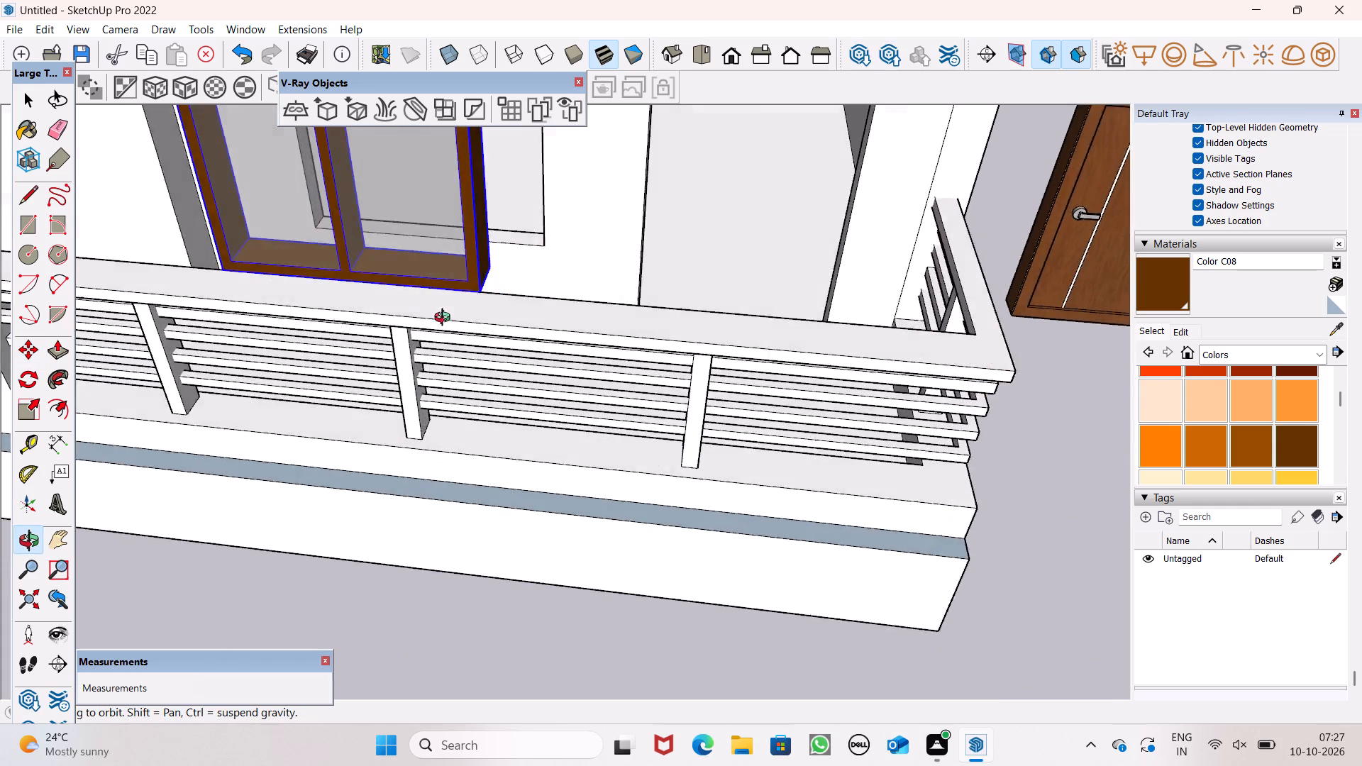
{"action": "middle_click_drag", "start_coordinate": [445, 319], "coordinate": [421, 327]}
{"action": "left_click_drag", "start_coordinate": [470, 291], "coordinate": [579, 233]}
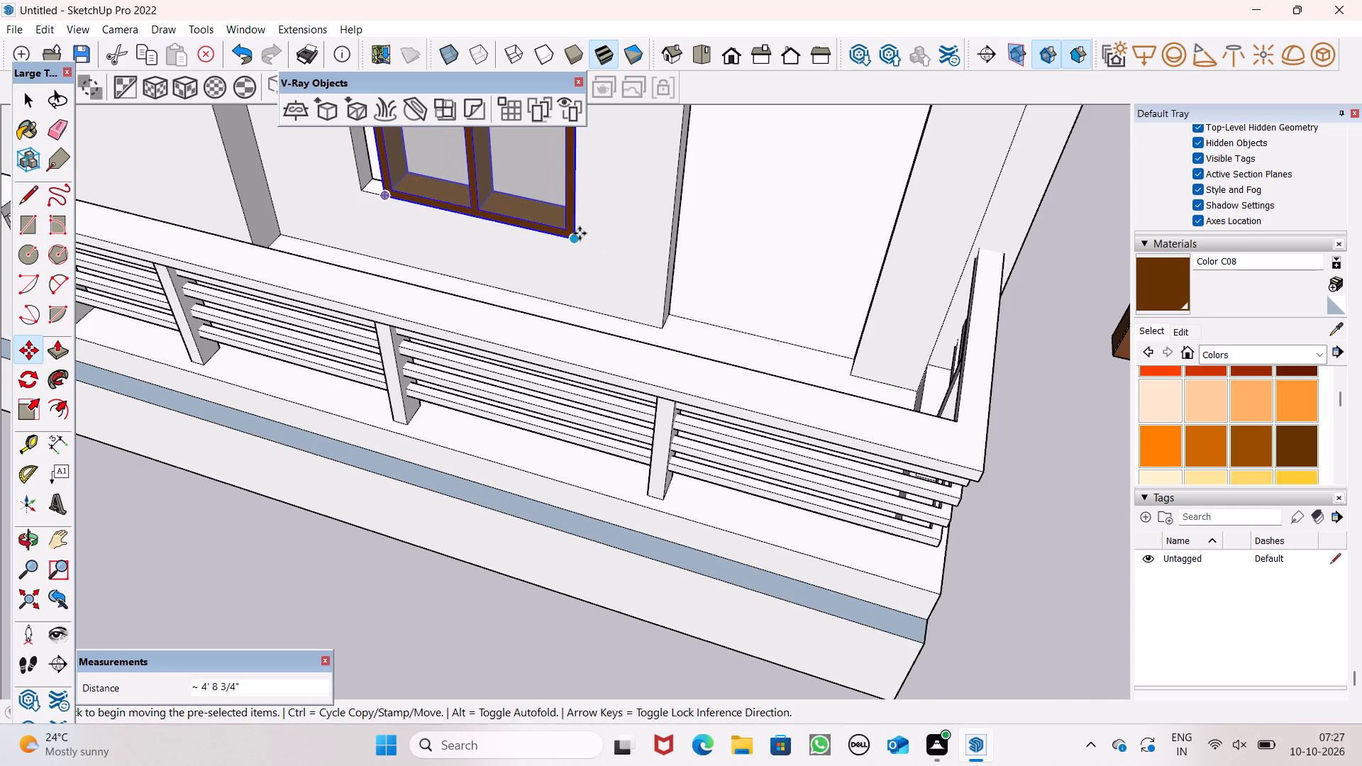
Scale the balcony building's two-panel window taller along the blue axis so its frame reaches the top of the opening.
{"action": "scroll", "coordinate": [588, 232], "scroll_direction": "down", "scroll_amount": 10}
{"action": "middle_click_drag", "start_coordinate": [595, 236], "coordinate": [762, 218]}
{"action": "scroll", "coordinate": [759, 224], "scroll_direction": "down", "scroll_amount": 5}
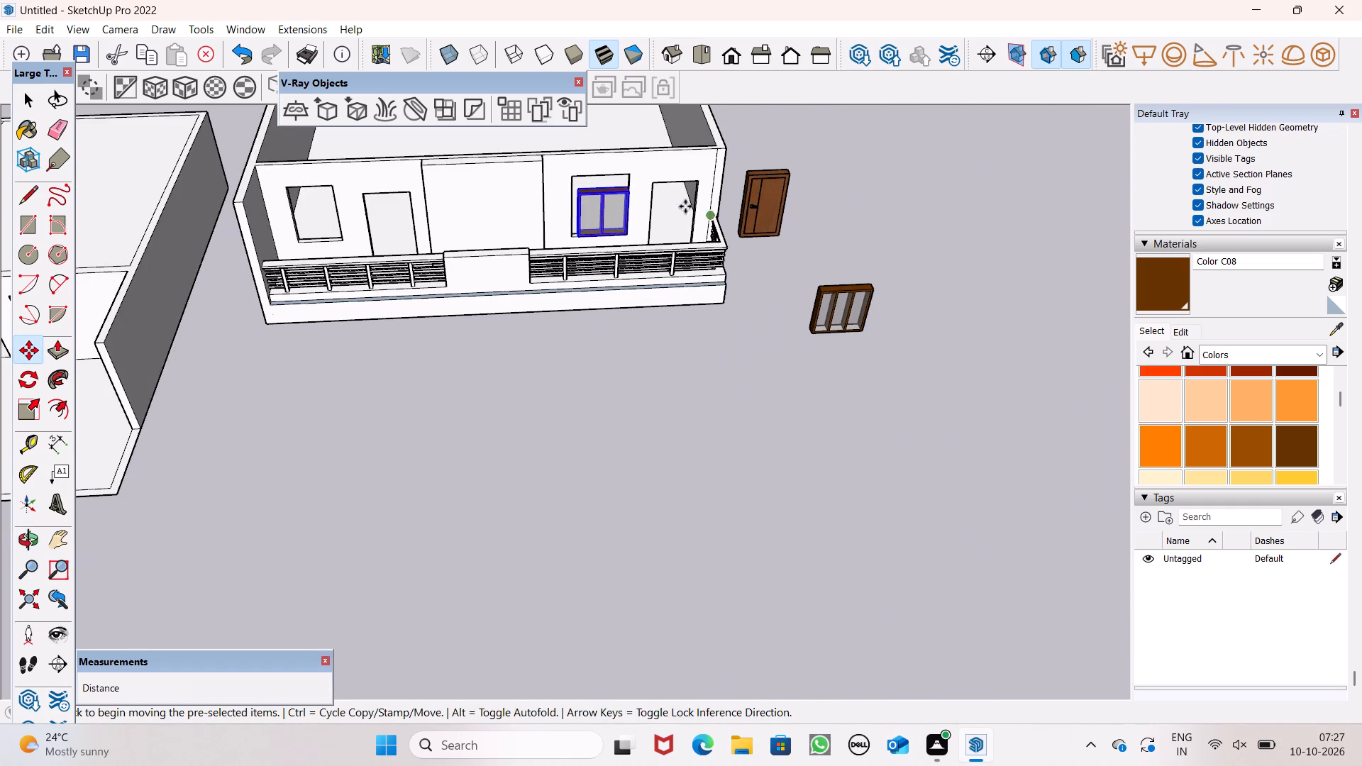
{"action": "scroll", "coordinate": [629, 165], "scroll_direction": "up", "scroll_amount": 6}
{"action": "scroll", "coordinate": [628, 173], "scroll_direction": "down", "scroll_amount": 3}
{"action": "middle_click_drag", "start_coordinate": [644, 195], "coordinate": [923, 226]}
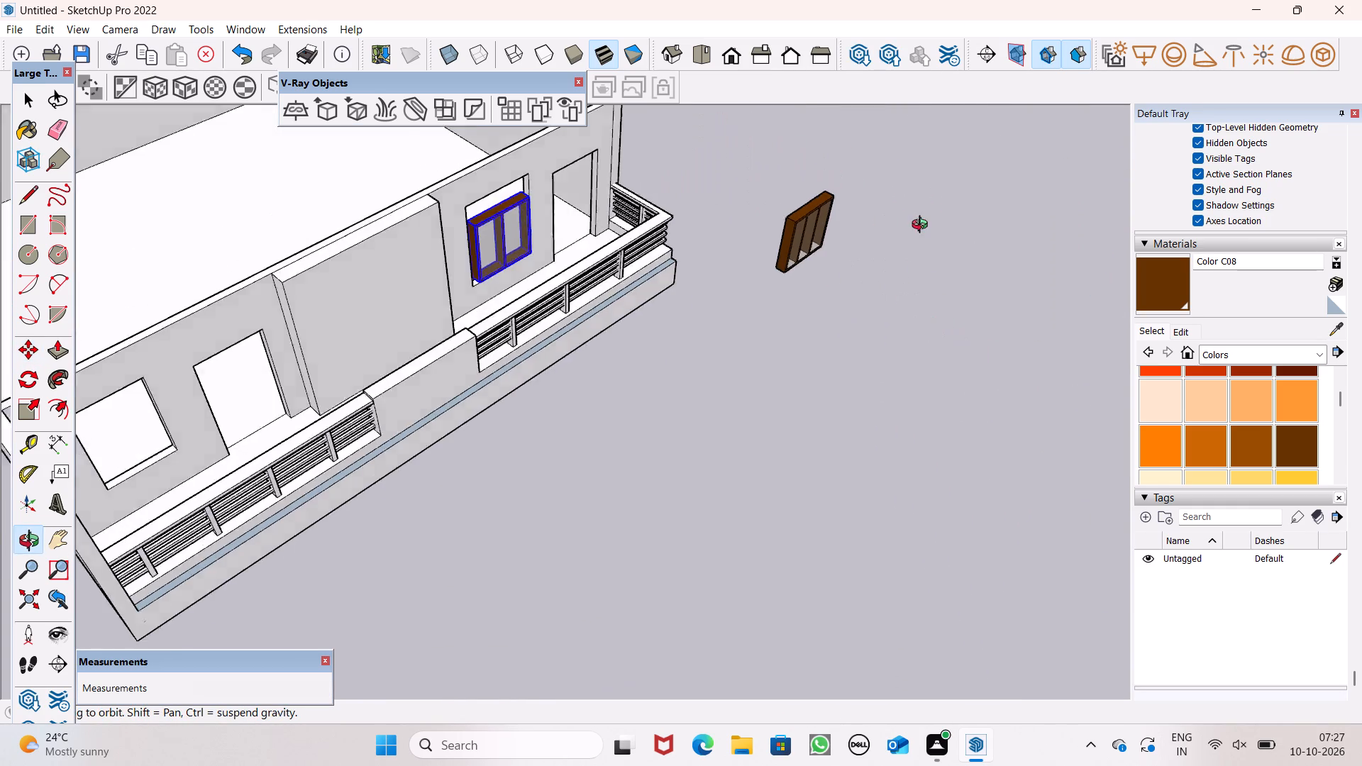
{"action": "middle_click_drag", "start_coordinate": [923, 226], "coordinate": [923, 228]}
{"action": "middle_click_drag", "start_coordinate": [480, 247], "coordinate": [875, 214]}
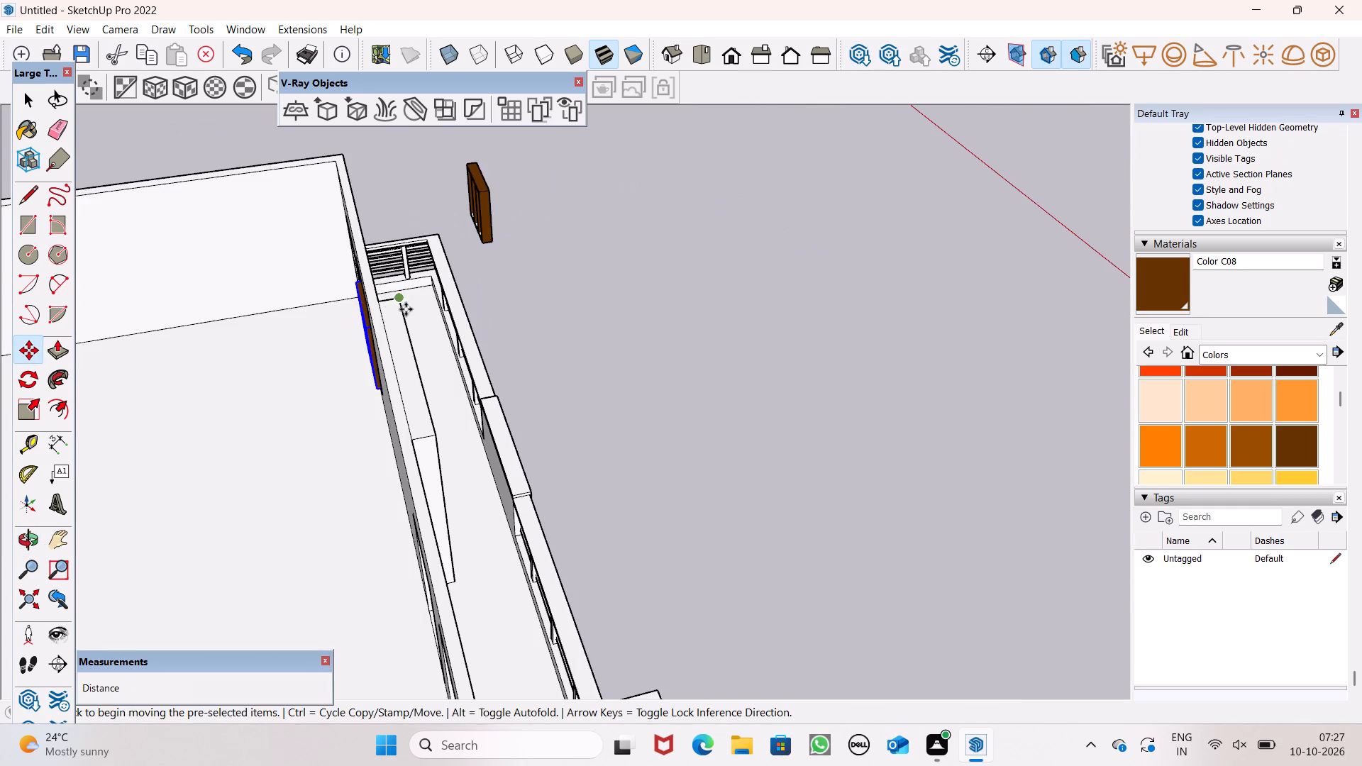
{"action": "middle_click_drag", "start_coordinate": [406, 309], "coordinate": [52, 243]}
{"action": "scroll", "coordinate": [52, 243], "scroll_direction": "up", "scroll_amount": 1}
{"action": "scroll", "coordinate": [303, 294], "scroll_direction": "up", "scroll_amount": 6}
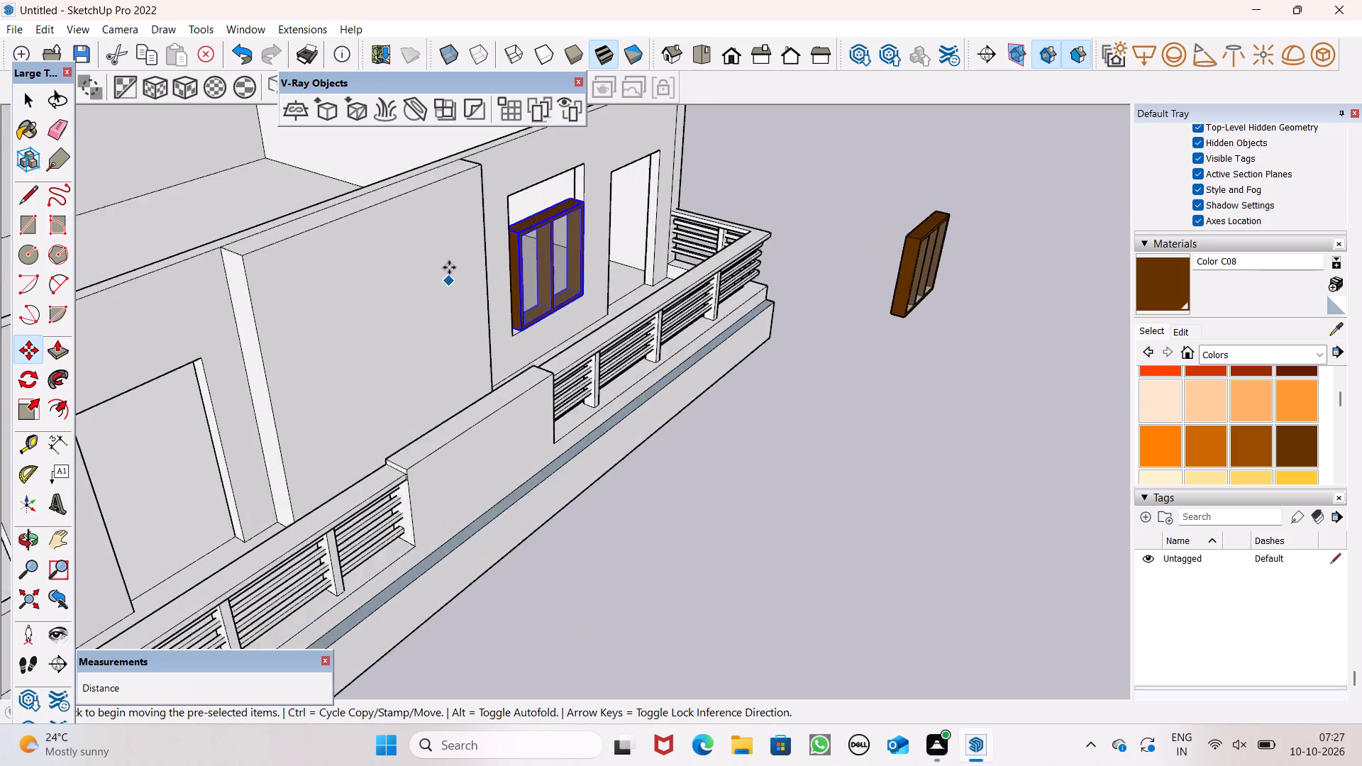
{"action": "scroll", "coordinate": [518, 243], "scroll_direction": "up", "scroll_amount": 10}
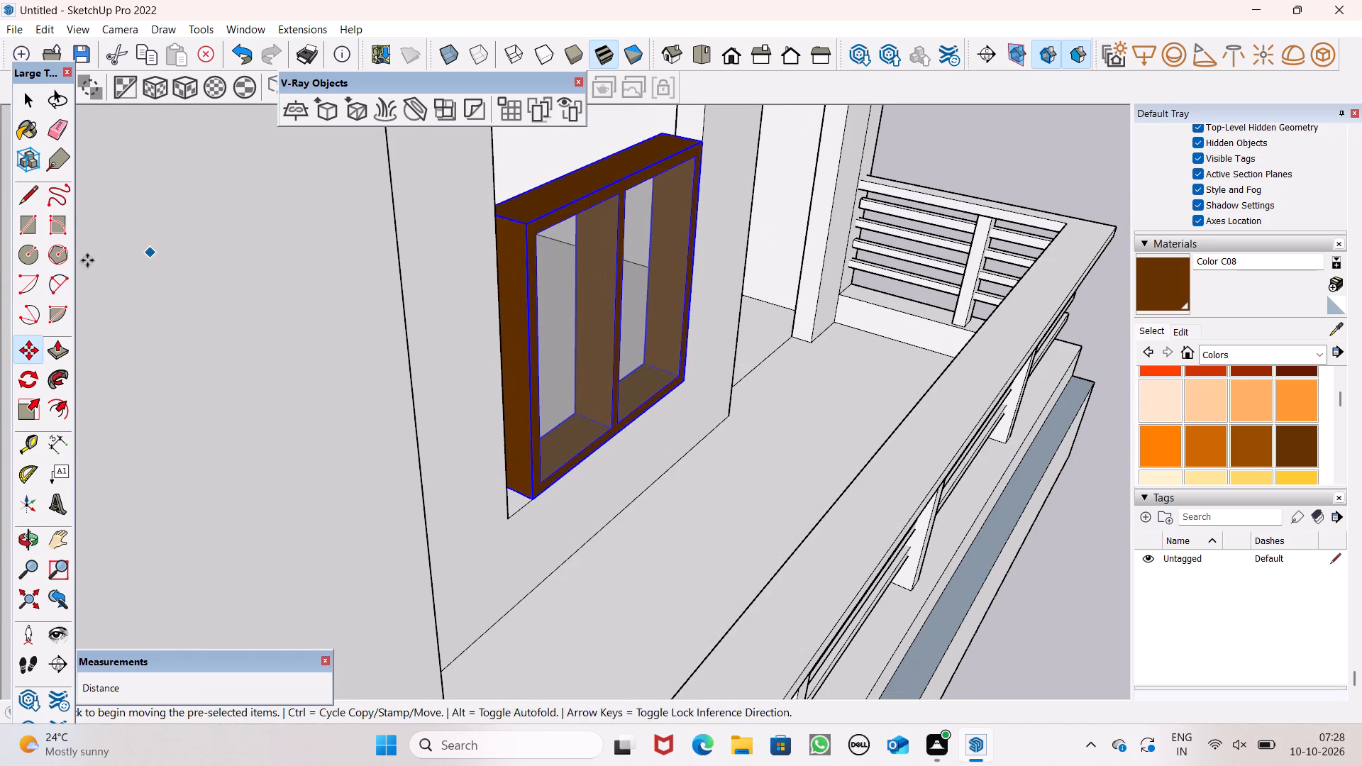
{"action": "left_click", "coordinate": [23, 398]}
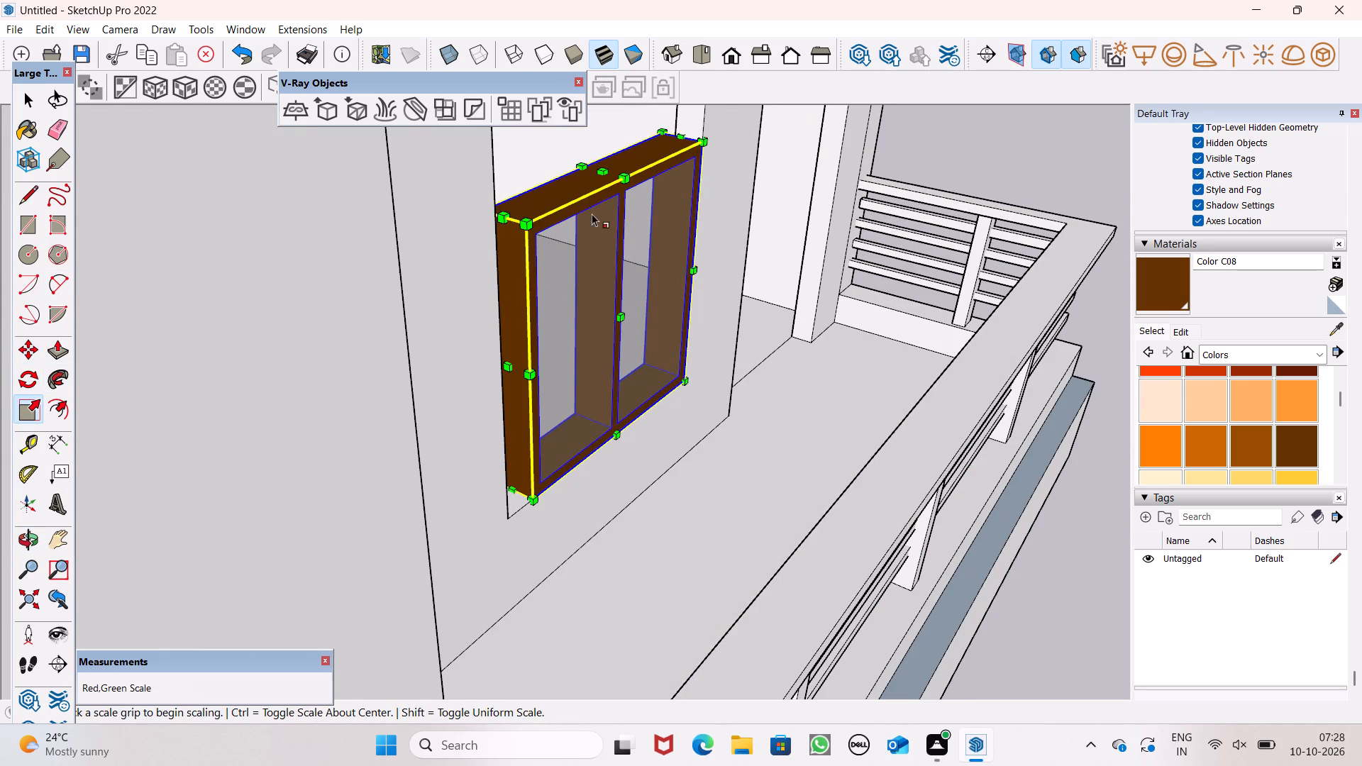
{"action": "scroll", "coordinate": [603, 239], "scroll_direction": "down", "scroll_amount": 5}
{"action": "left_click_drag", "start_coordinate": [600, 204], "coordinate": [607, 161]}
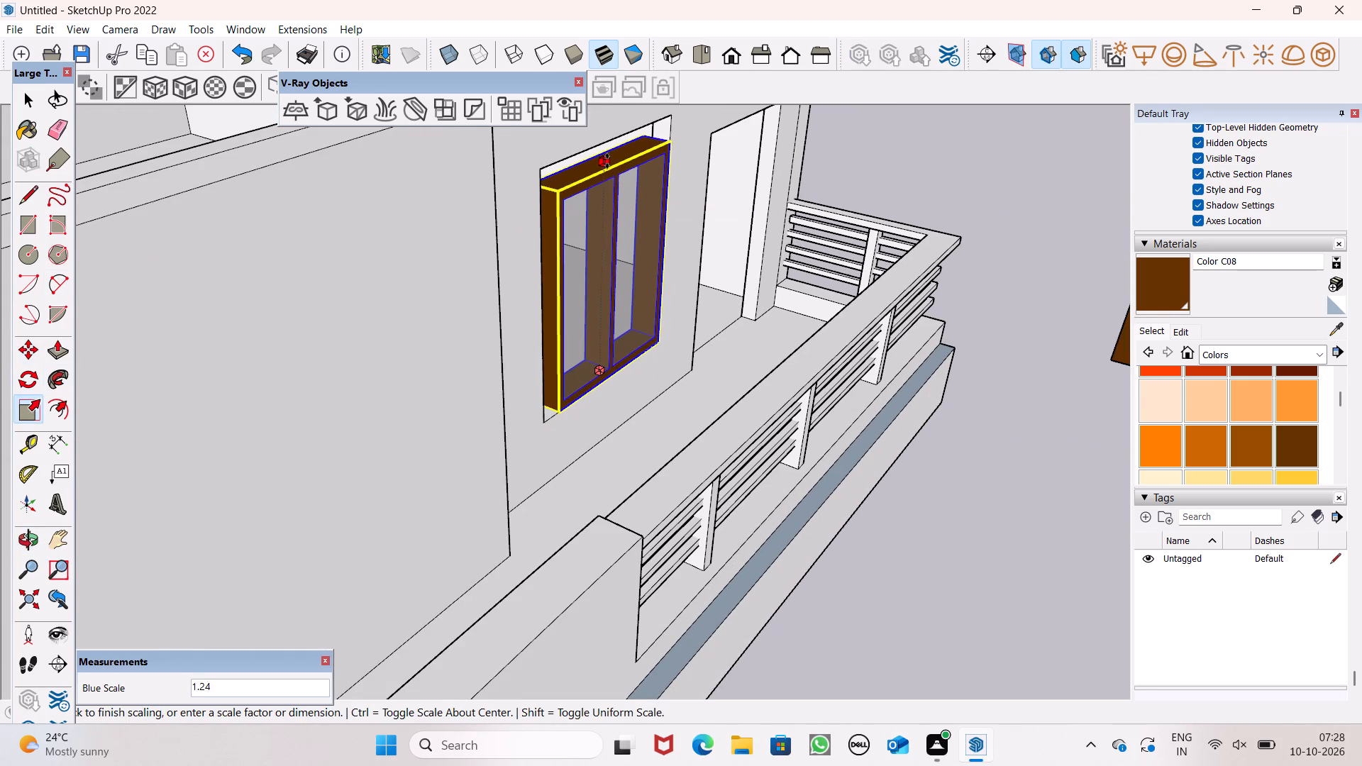
{"action": "left_click_drag", "start_coordinate": [607, 161], "coordinate": [608, 144]}
Scale the two-panel window wider along the red axis so the frame meets the opening's far side edge.
{"action": "middle_click_drag", "start_coordinate": [600, 238], "coordinate": [514, 239]}
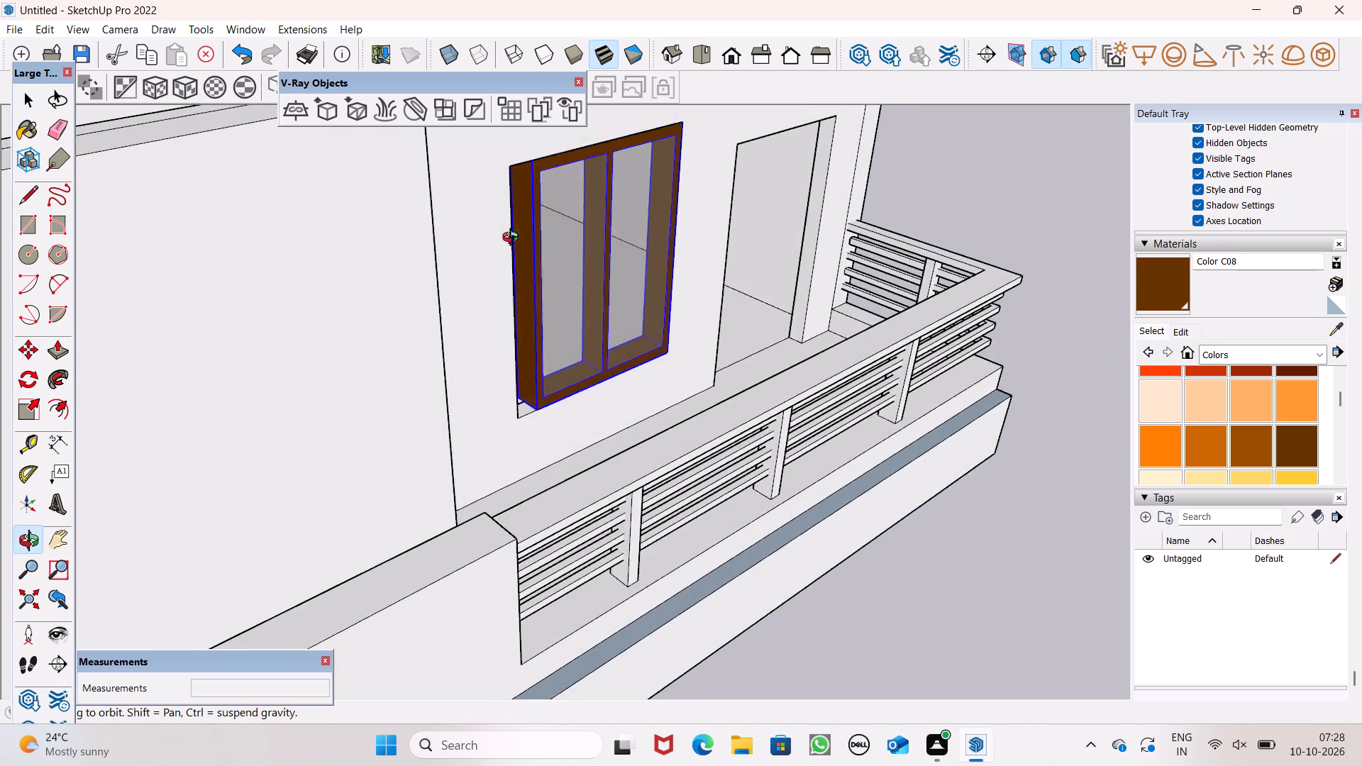
{"action": "middle_click_drag", "start_coordinate": [514, 239], "coordinate": [453, 260]}
{"action": "scroll", "coordinate": [486, 284], "scroll_direction": "up", "scroll_amount": 5}
{"action": "left_click_drag", "start_coordinate": [520, 296], "coordinate": [515, 296]}
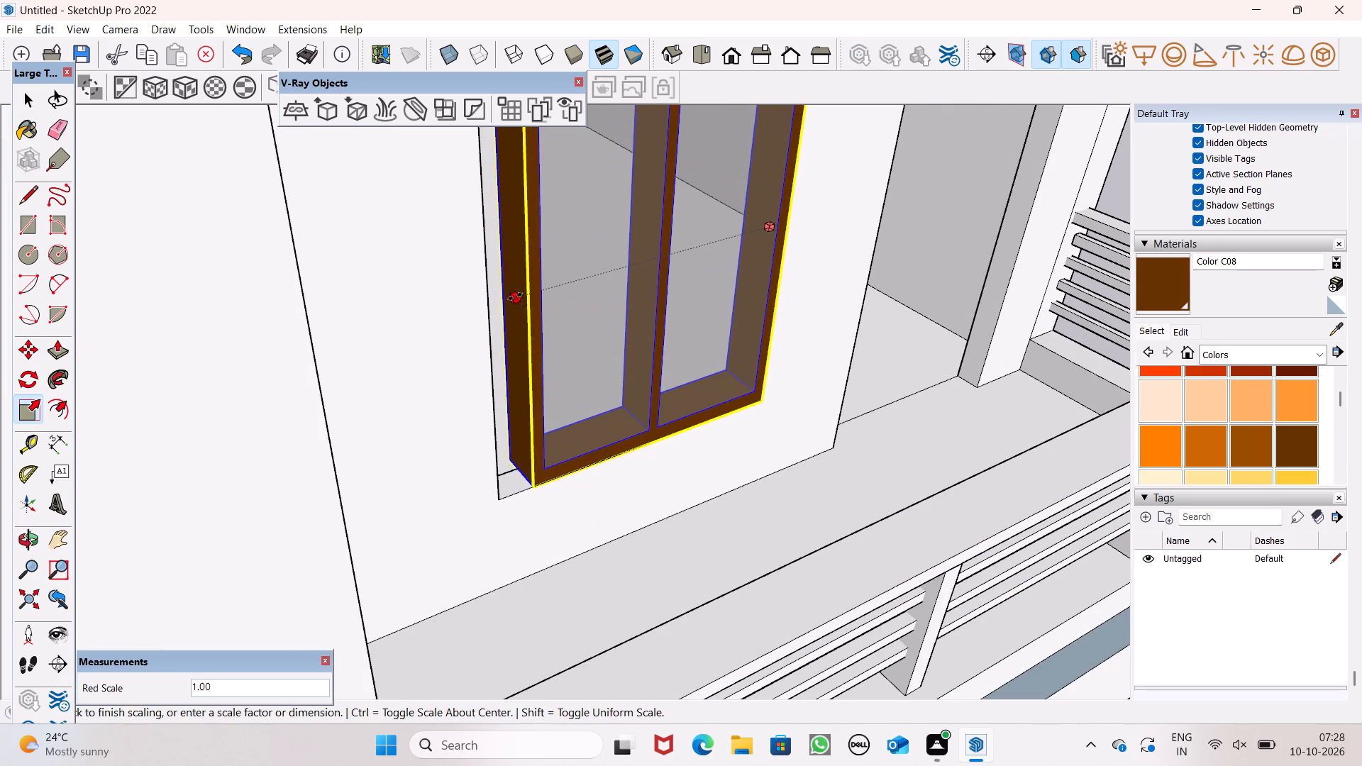
{"action": "left_click_drag", "start_coordinate": [515, 296], "coordinate": [487, 300]}
Scale the two-panel window's depth down along the green axis so the frame sits within the wall thickness, and deselect it.
{"action": "scroll", "coordinate": [502, 294], "scroll_direction": "down", "scroll_amount": 6}
{"action": "middle_click_drag", "start_coordinate": [507, 313], "coordinate": [1139, 366]}
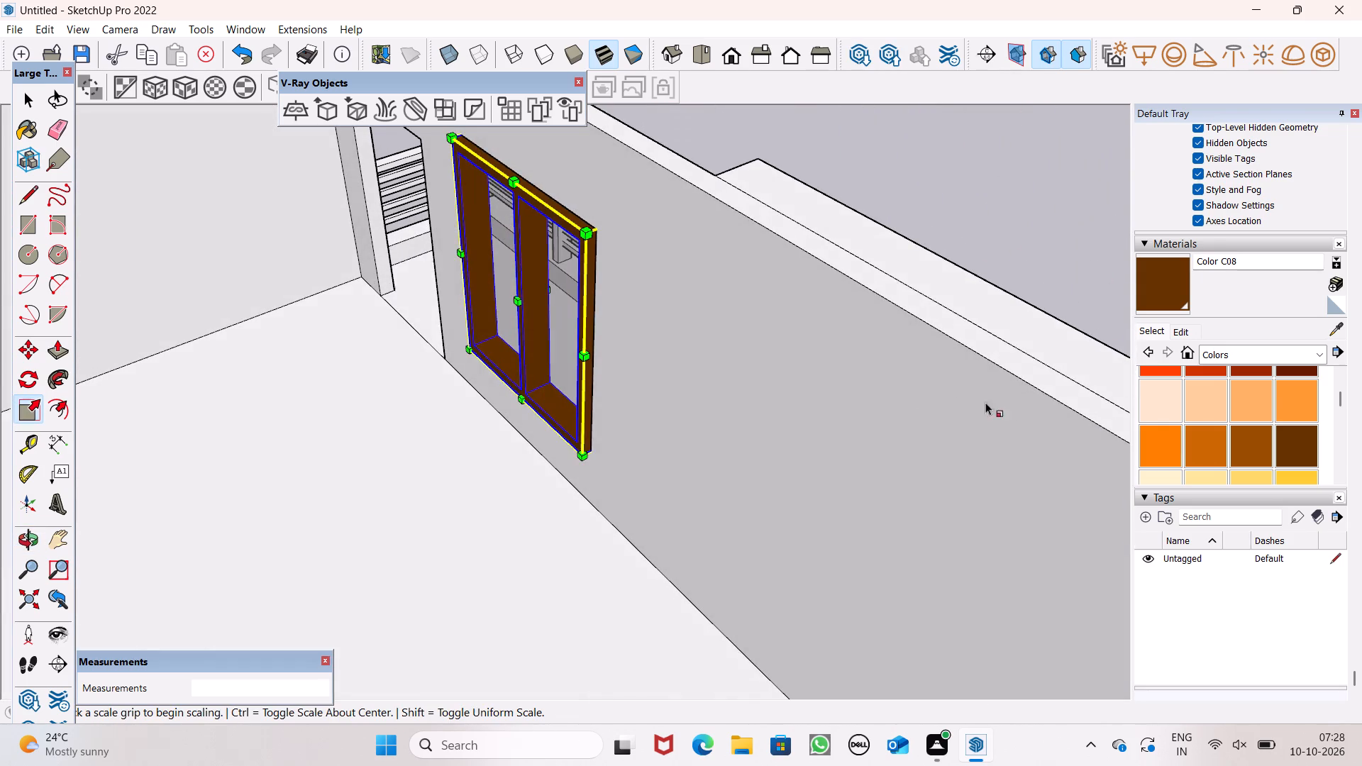
{"action": "scroll", "coordinate": [582, 306], "scroll_direction": "up", "scroll_amount": 6}
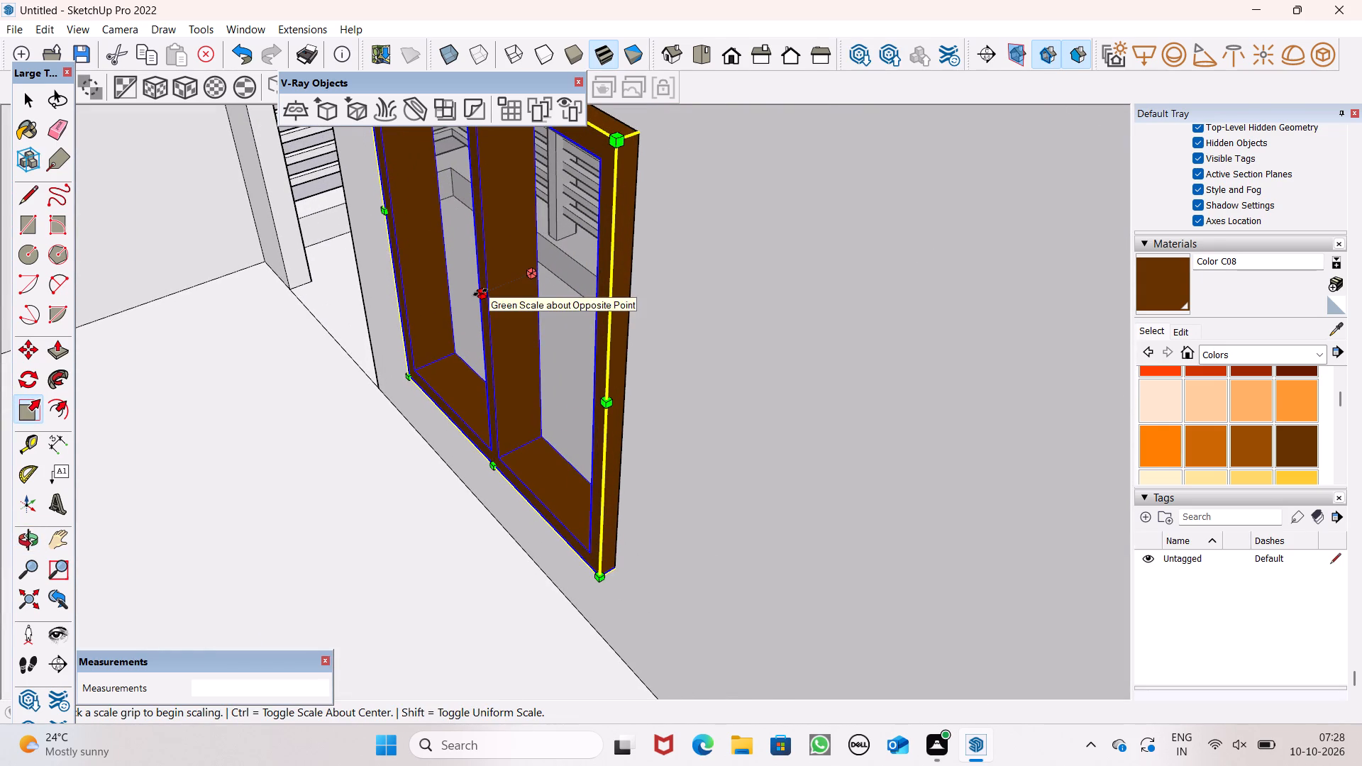
{"action": "left_click_drag", "start_coordinate": [480, 289], "coordinate": [508, 284]}
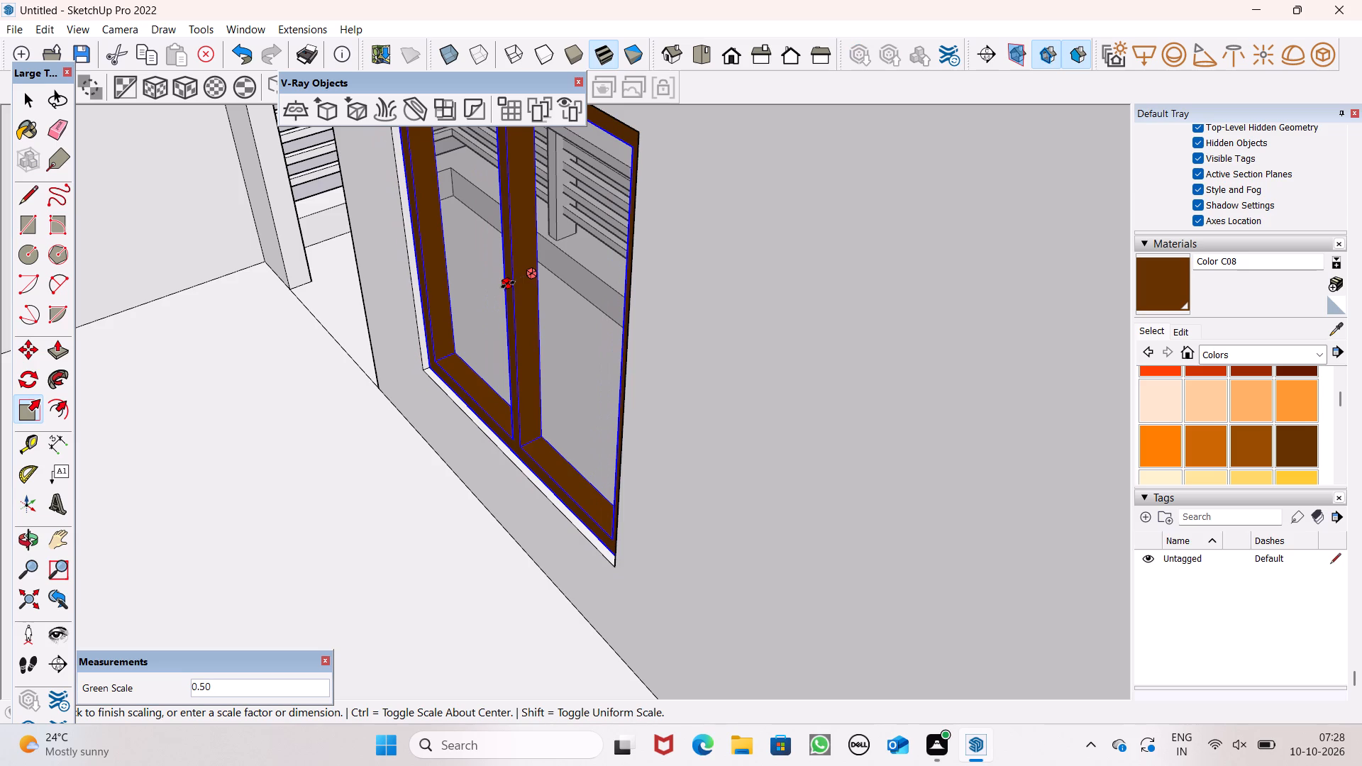
{"action": "left_click_drag", "start_coordinate": [508, 284], "coordinate": [501, 284]}
{"action": "scroll", "coordinate": [497, 284], "scroll_direction": "down", "scroll_amount": 5}
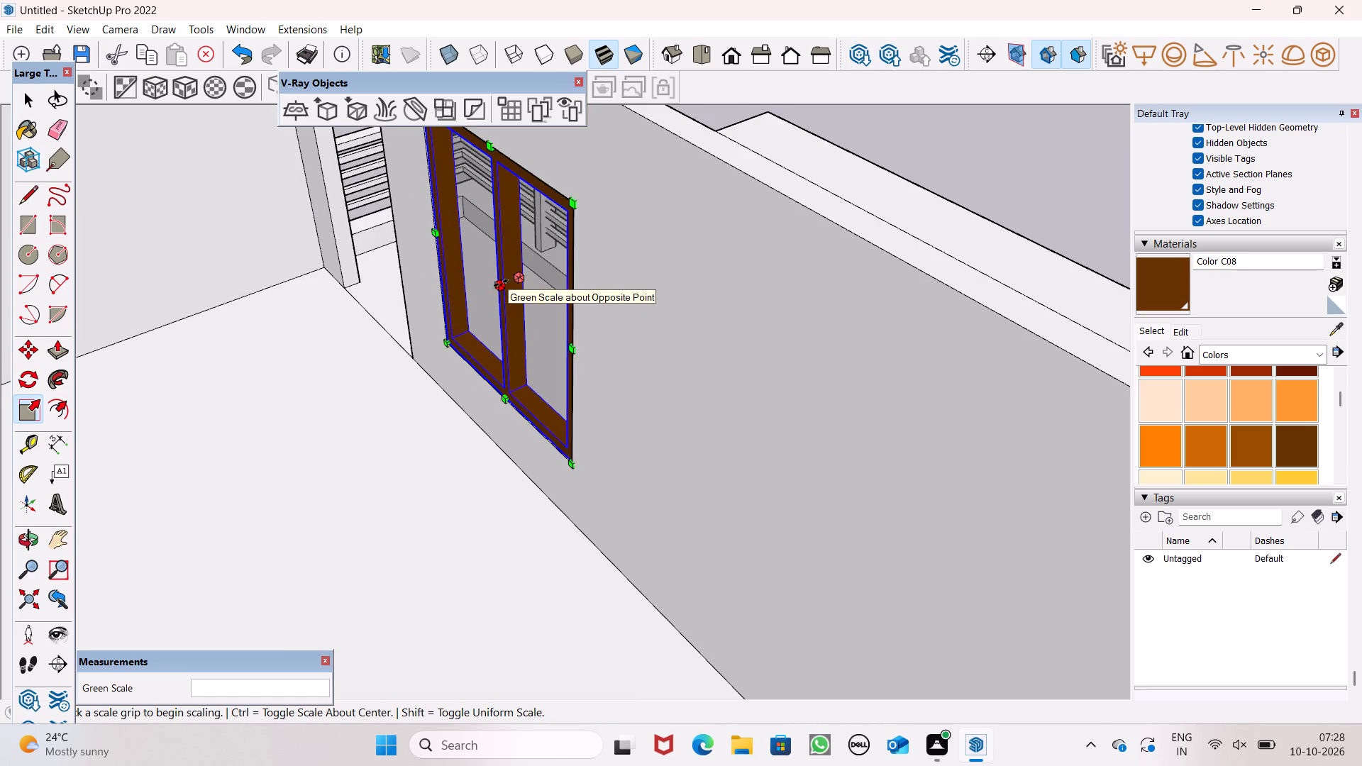
{"action": "scroll", "coordinate": [506, 279], "scroll_direction": "down", "scroll_amount": 20}
{"action": "scroll", "coordinate": [506, 279], "scroll_direction": "down", "scroll_amount": 2}
{"action": "key", "text": "space"}
{"action": "key", "text": "space"}
{"action": "middle_click_drag", "start_coordinate": [746, 340], "coordinate": [304, 382]}
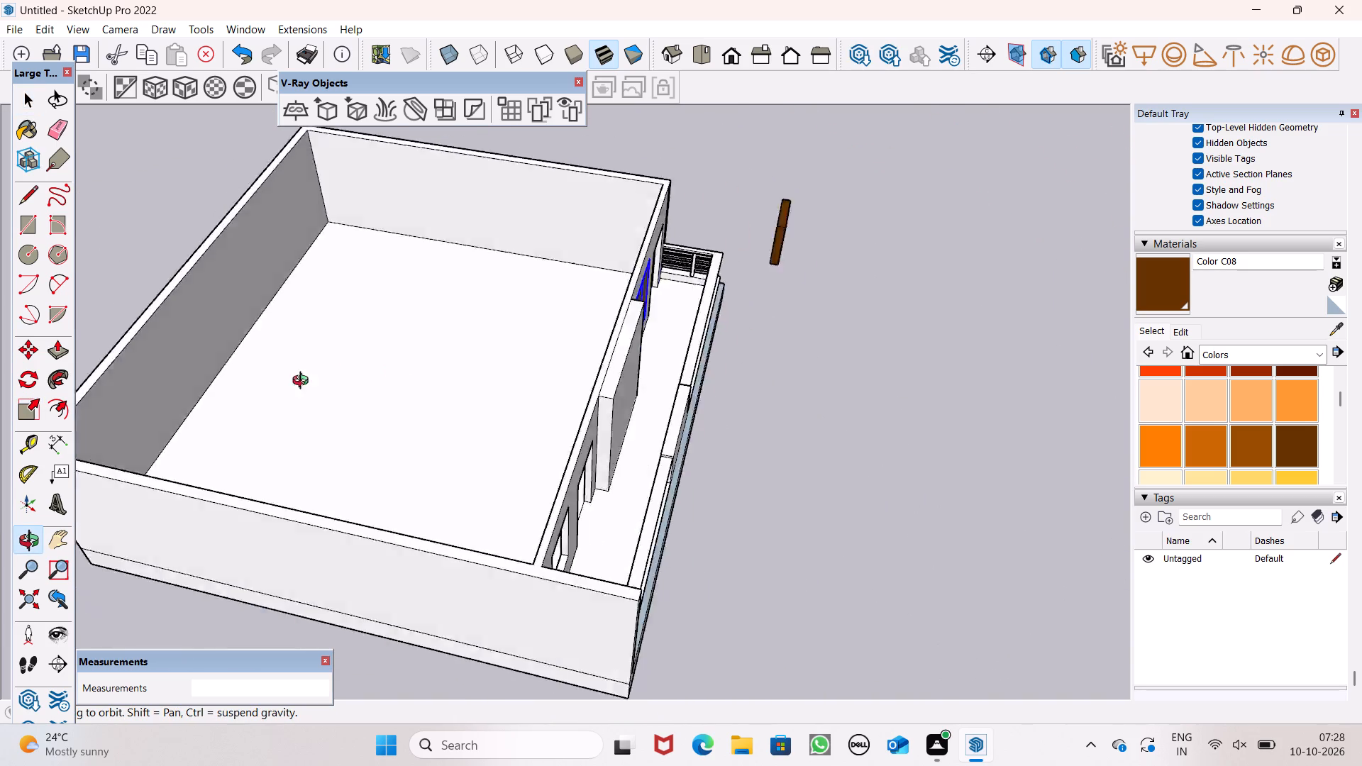
{"action": "middle_click_drag", "start_coordinate": [304, 382], "coordinate": [90, 289]}
{"action": "left_click", "coordinate": [754, 618]}
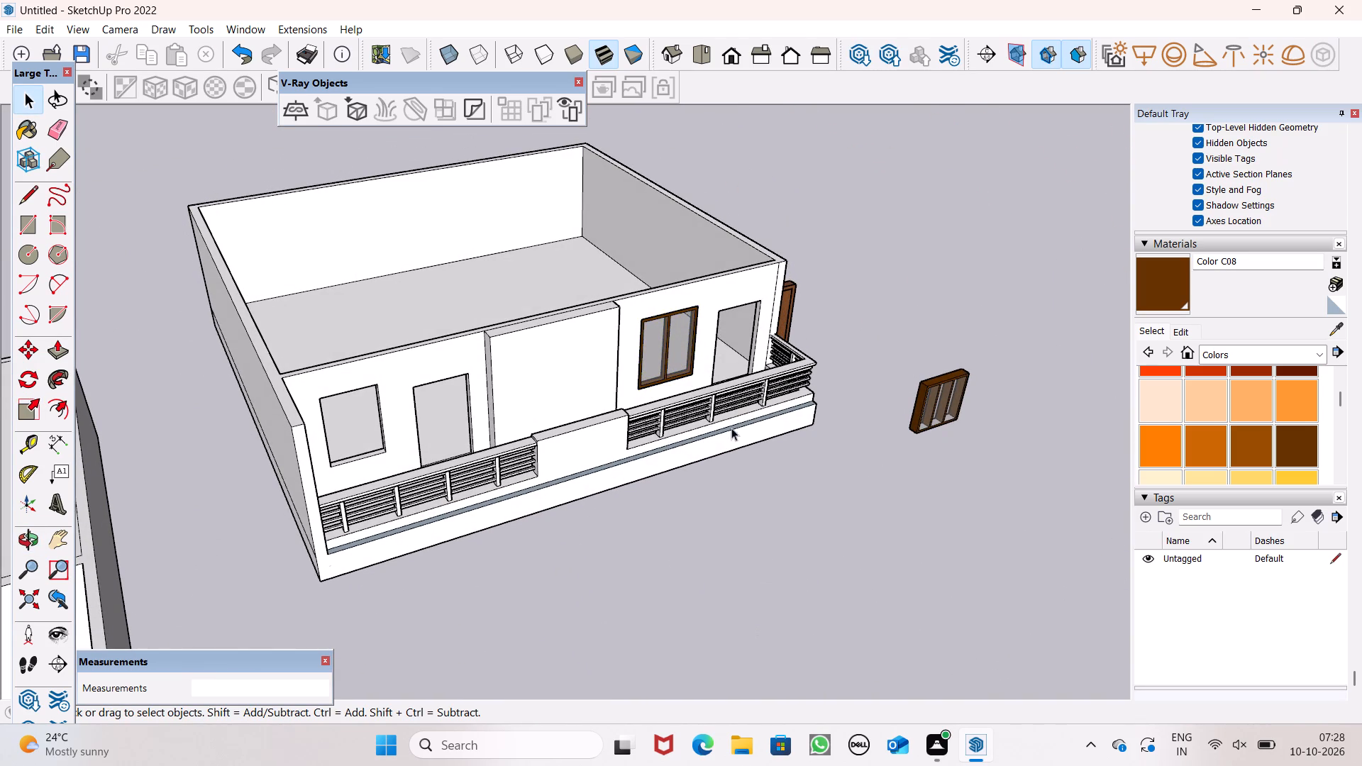
Move the spare three-panel window from below the door to the open ground in front of the balcony building.
{"action": "scroll", "coordinate": [724, 425], "scroll_direction": "down", "scroll_amount": 3}
{"action": "middle_click_drag", "start_coordinate": [736, 430], "coordinate": [586, 420]}
{"action": "scroll", "coordinate": [590, 428], "scroll_direction": "up", "scroll_amount": 1}
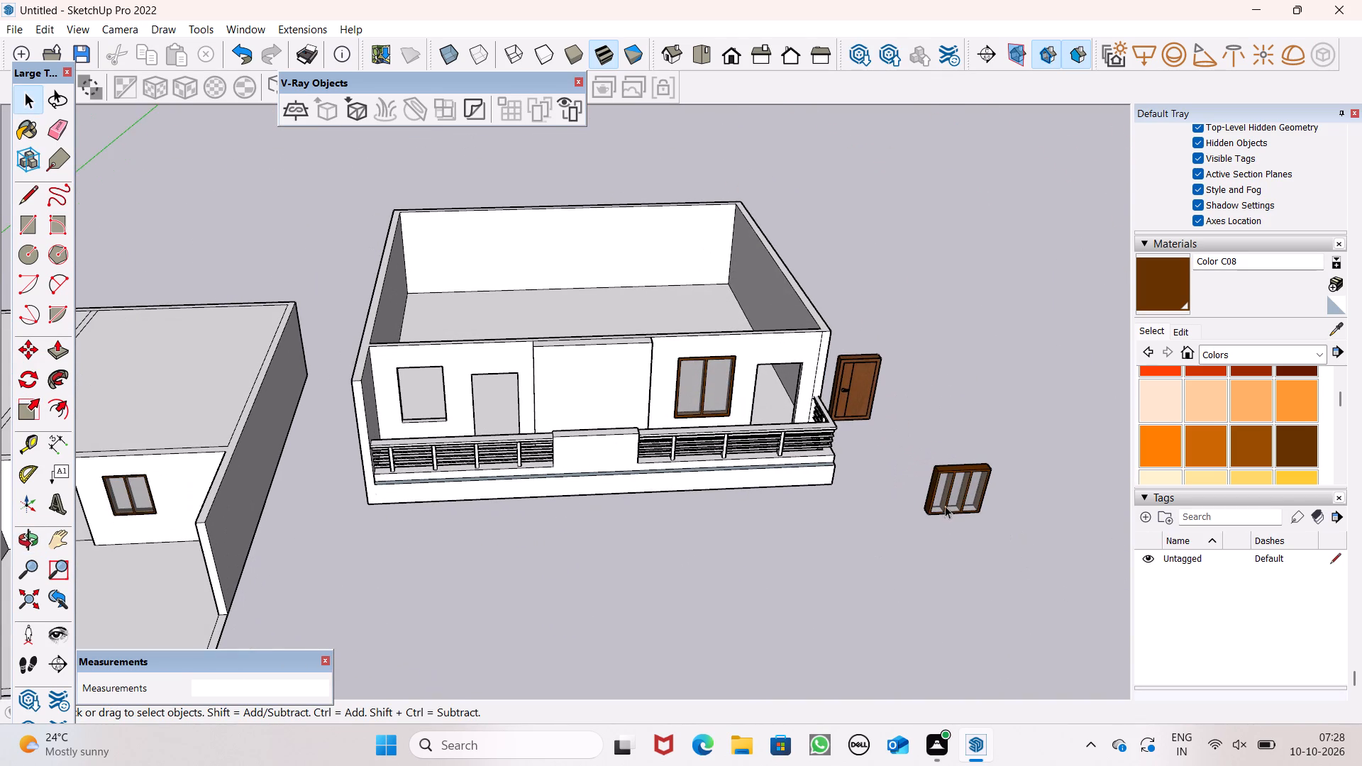
{"action": "left_click", "coordinate": [945, 506]}
{"action": "key", "text": "m"}
{"action": "key", "text": "Return"}
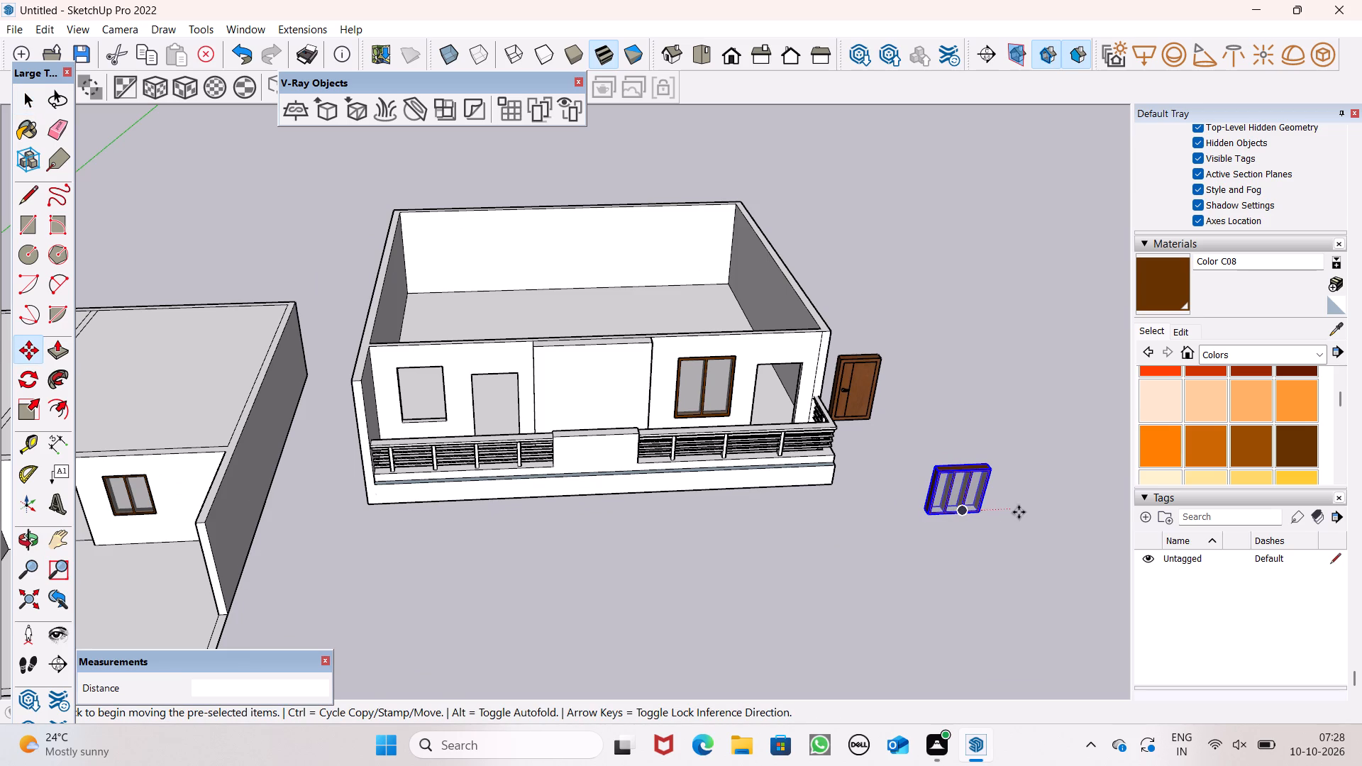
{"action": "left_click_drag", "start_coordinate": [985, 514], "coordinate": [609, 550]}
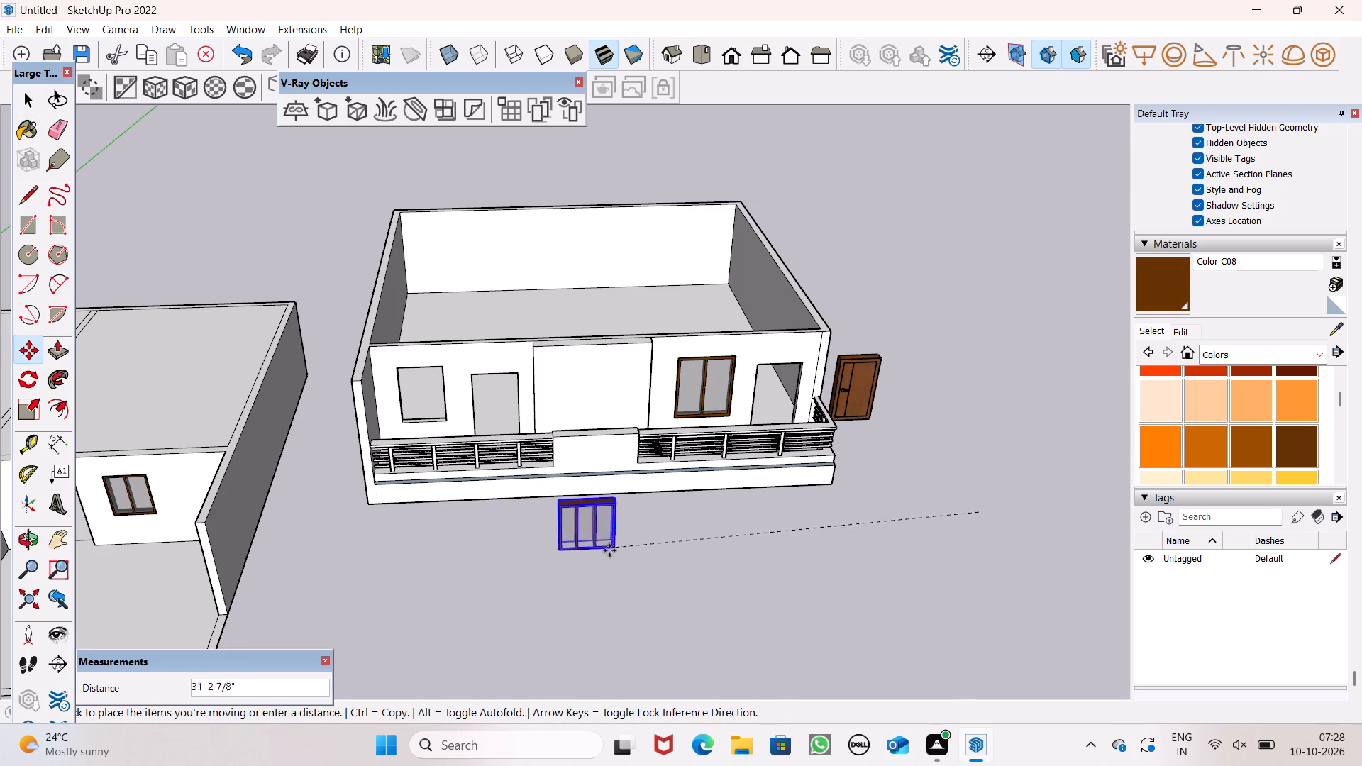
{"action": "left_click_drag", "start_coordinate": [609, 550], "coordinate": [581, 565]}
Scale the three-panel window down uniformly from its upper corner, making it smaller than the wall opening.
{"action": "left_click", "coordinate": [28, 411]}
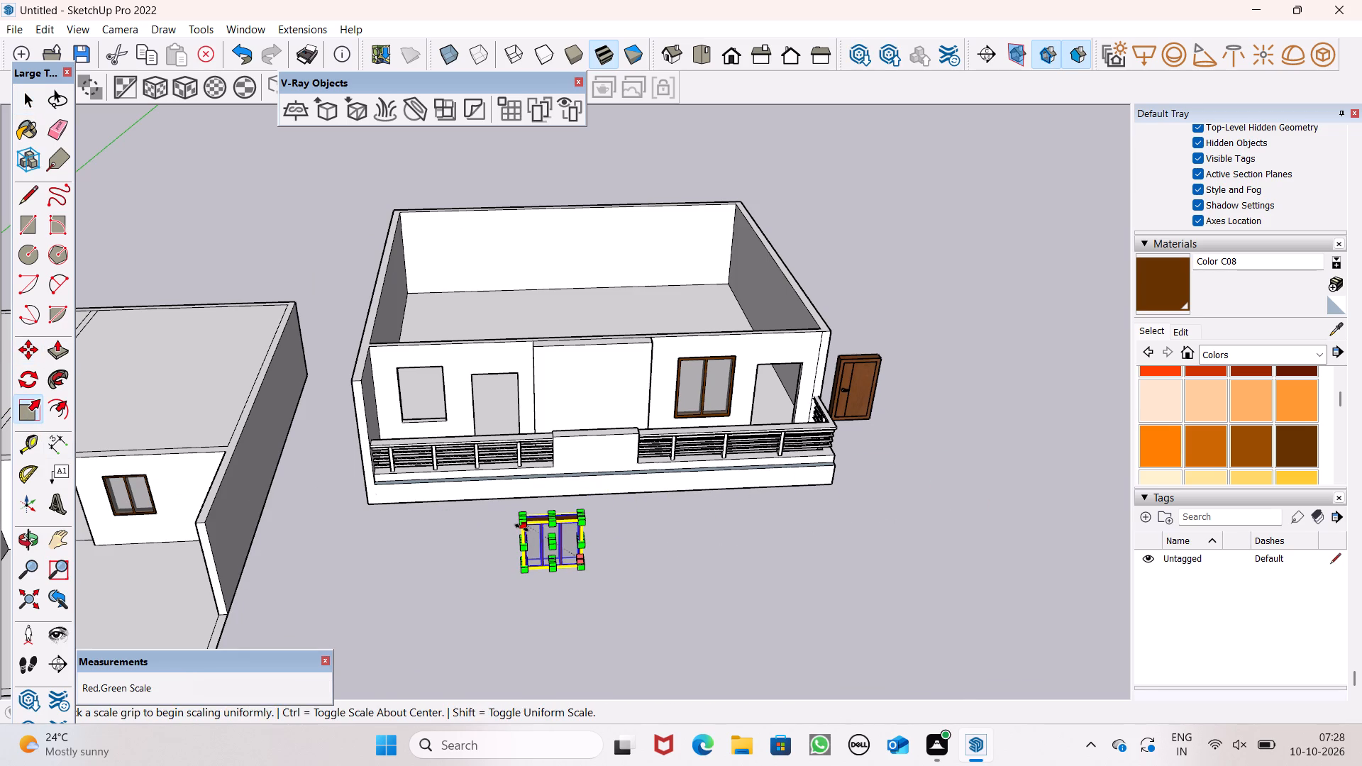
{"action": "left_click_drag", "start_coordinate": [523, 528], "coordinate": [540, 538]}
{"action": "key", "text": "space"}
Move the three-panel window by its lower corner about 23' 4" to the balcony building's empty window opening.
{"action": "left_click", "coordinate": [550, 543]}
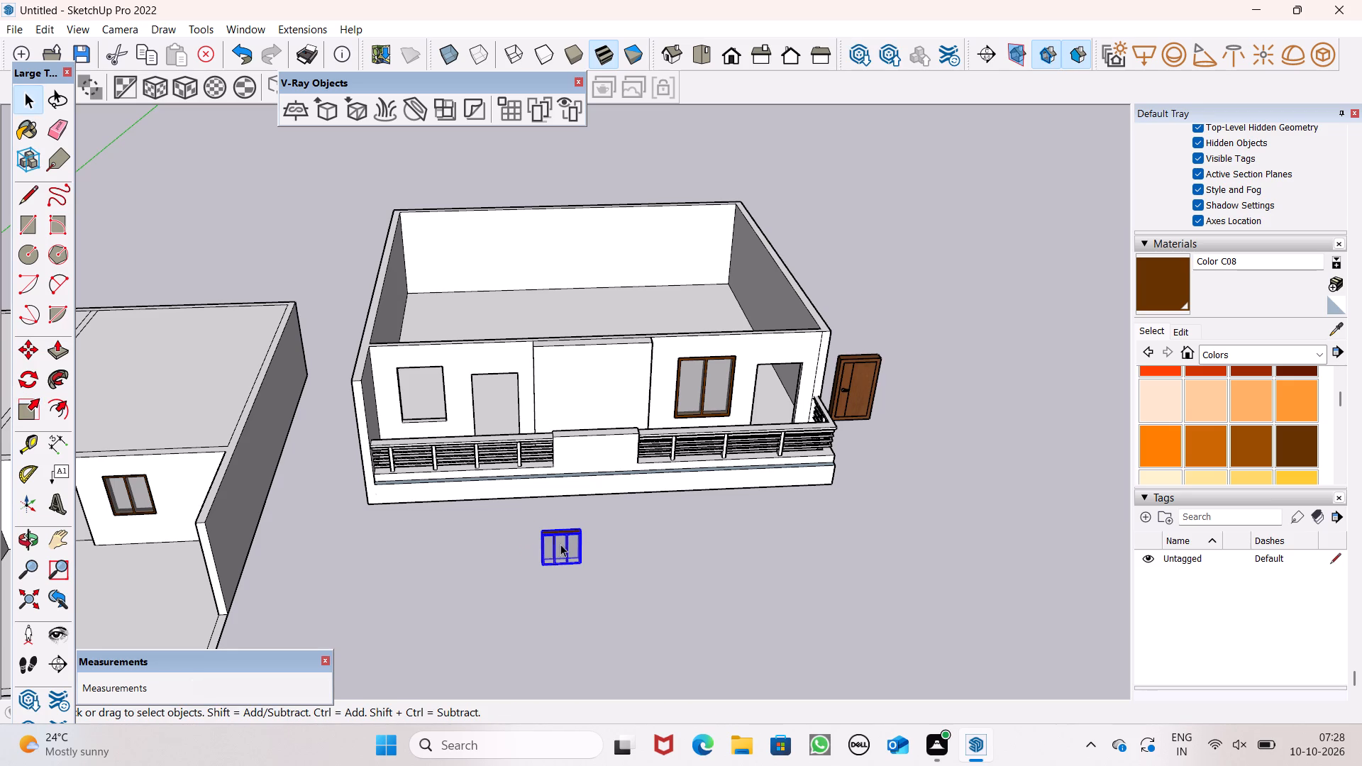
{"action": "key", "text": "m"}
{"action": "key", "text": "Return"}
{"action": "left_click_drag", "start_coordinate": [577, 565], "coordinate": [439, 410]}
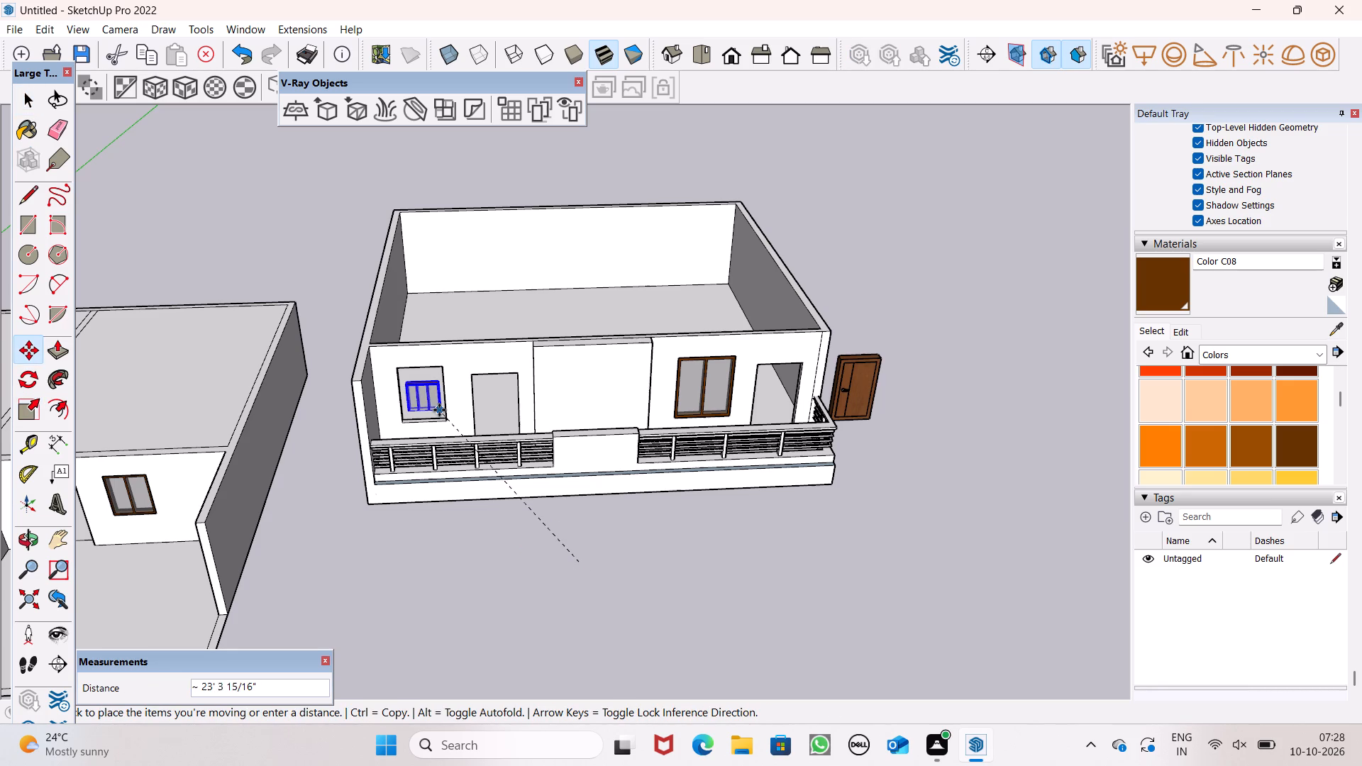
{"action": "left_click_drag", "start_coordinate": [439, 410], "coordinate": [439, 421]}
Move the three-panel window by its lower corner about 2 1/4" onto the lower corner of the opening.
{"action": "scroll", "coordinate": [353, 409], "scroll_direction": "up", "scroll_amount": 7}
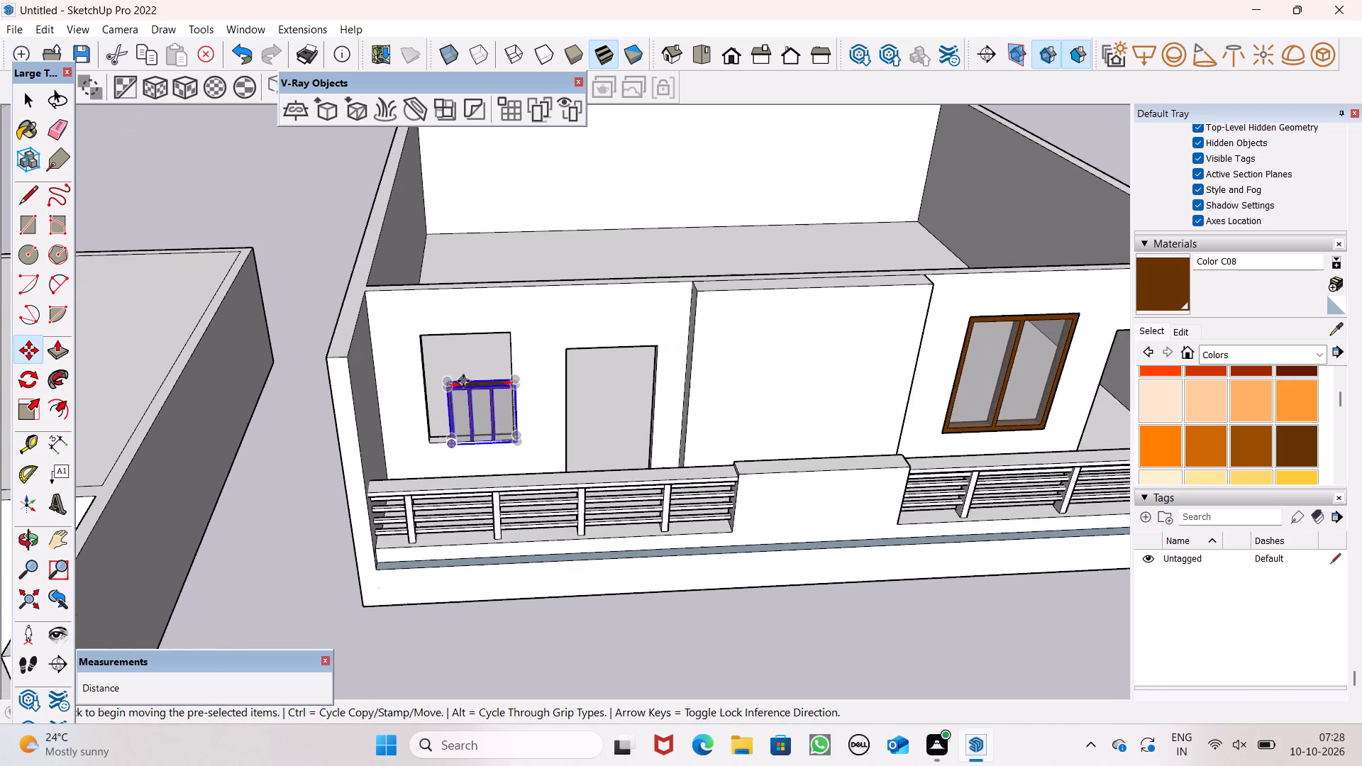
{"action": "scroll", "coordinate": [464, 388], "scroll_direction": "up", "scroll_amount": 12}
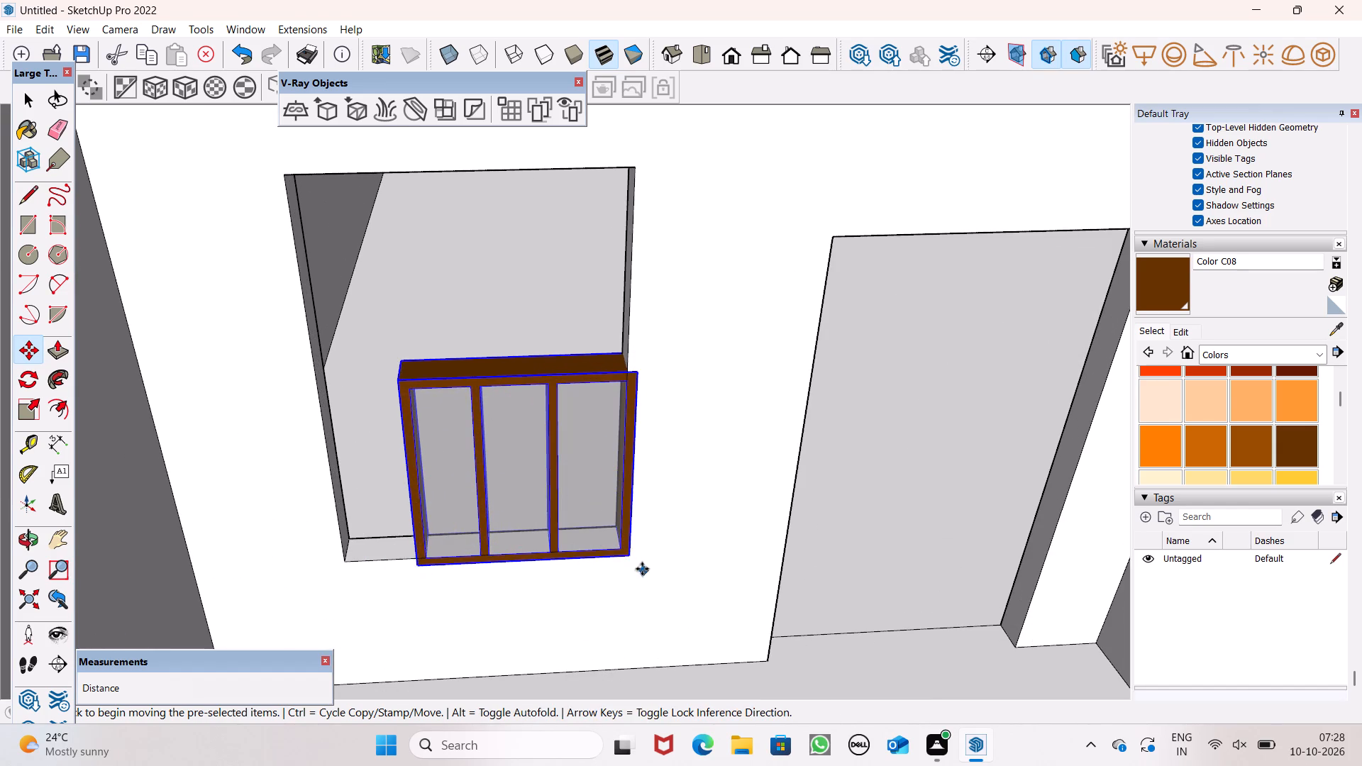
{"action": "left_click_drag", "start_coordinate": [633, 557], "coordinate": [614, 545]}
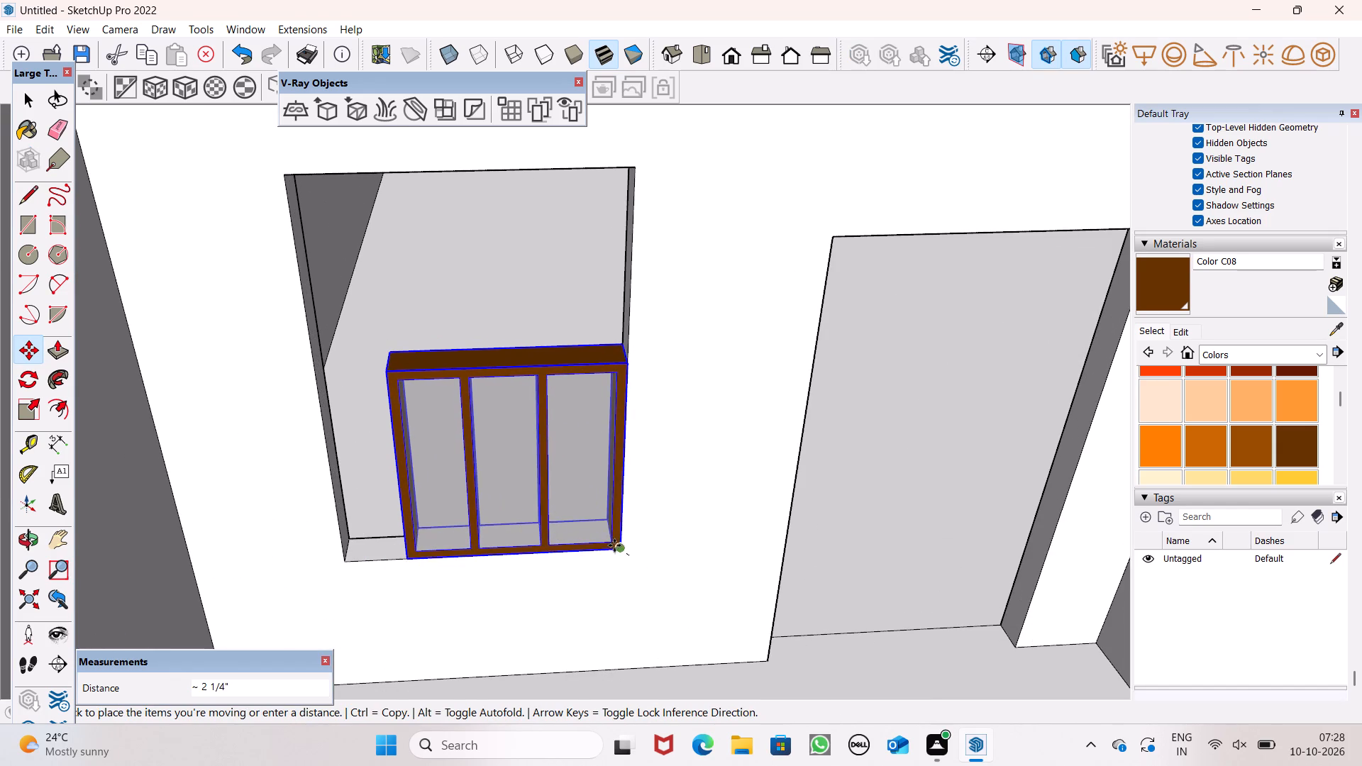
{"action": "left_click_drag", "start_coordinate": [614, 545], "coordinate": [614, 547]}
Scale the three-panel window's height by about 1.83 along the blue axis to reach the top of its opening.
{"action": "scroll", "coordinate": [626, 504], "scroll_direction": "down", "scroll_amount": 2}
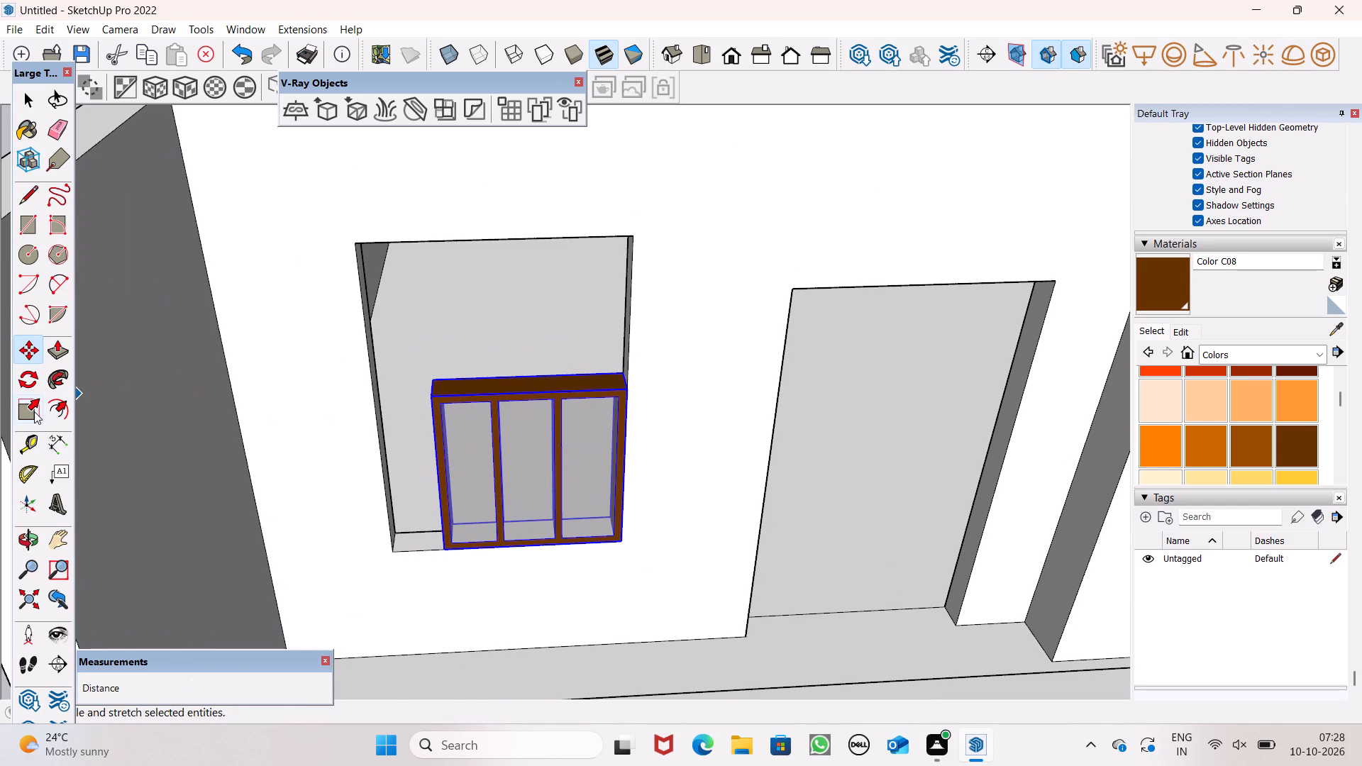
{"action": "left_click", "coordinate": [34, 411]}
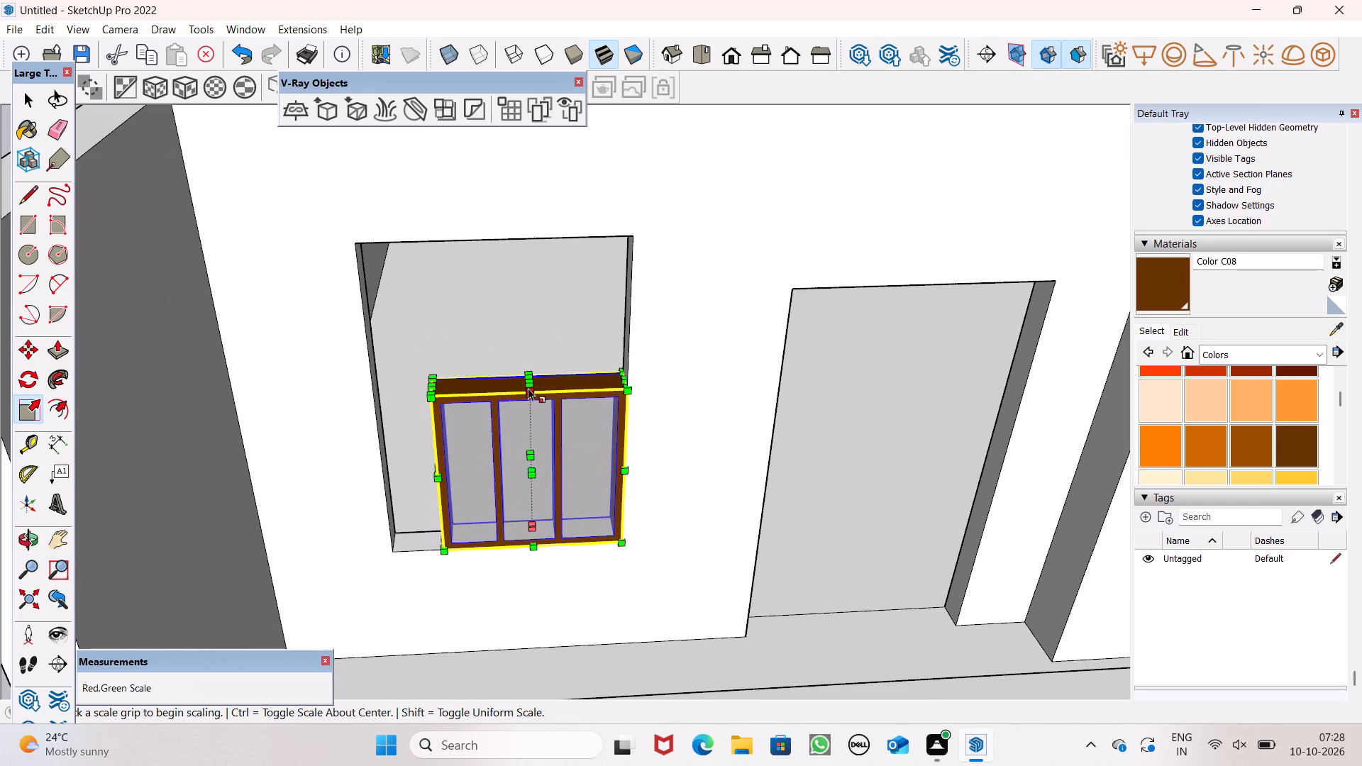
{"action": "left_click_drag", "start_coordinate": [528, 382], "coordinate": [551, 243]}
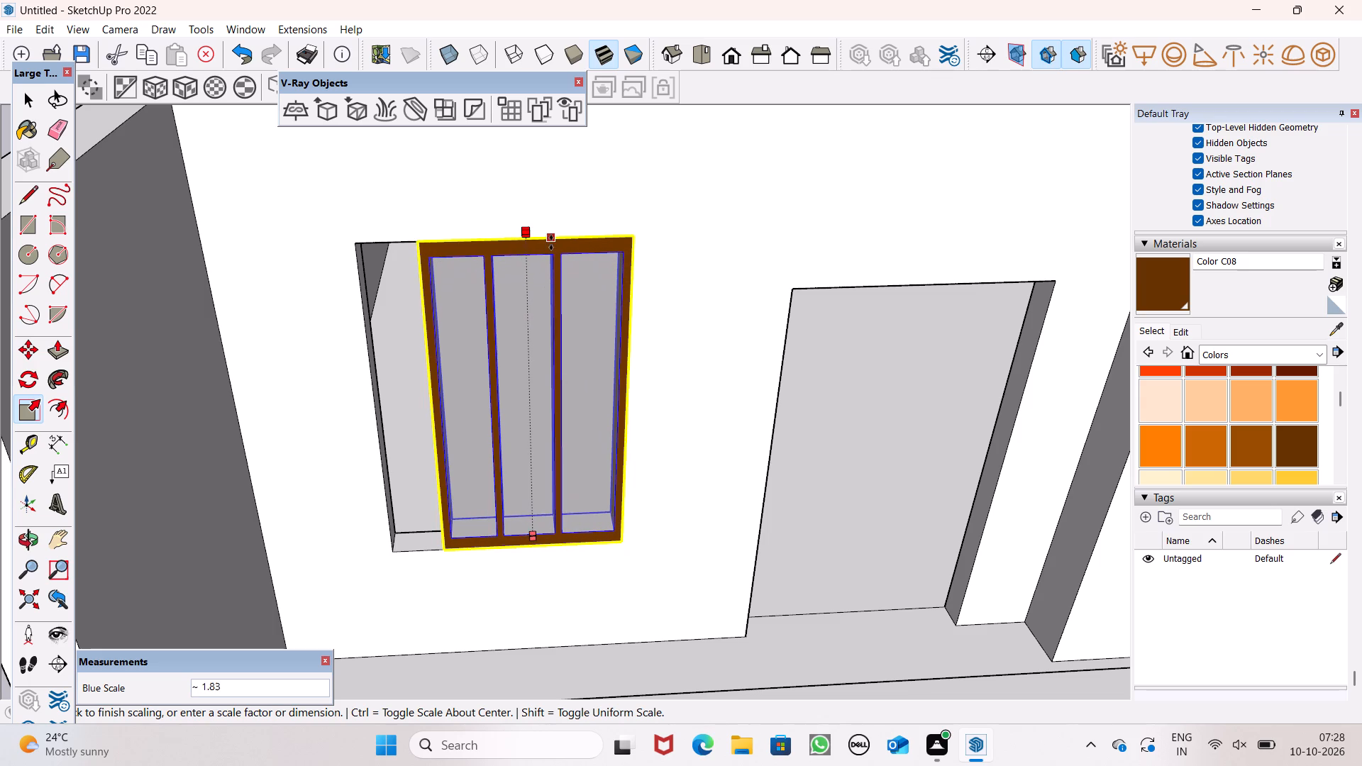
{"action": "left_click_drag", "start_coordinate": [551, 243], "coordinate": [553, 239]}
Scale the three-panel window wider along the red axis so the frame meets the opening's far edge, and deselect it.
{"action": "middle_click_drag", "start_coordinate": [406, 421], "coordinate": [546, 423]}
{"action": "scroll", "coordinate": [407, 421], "scroll_direction": "down", "scroll_amount": 1}
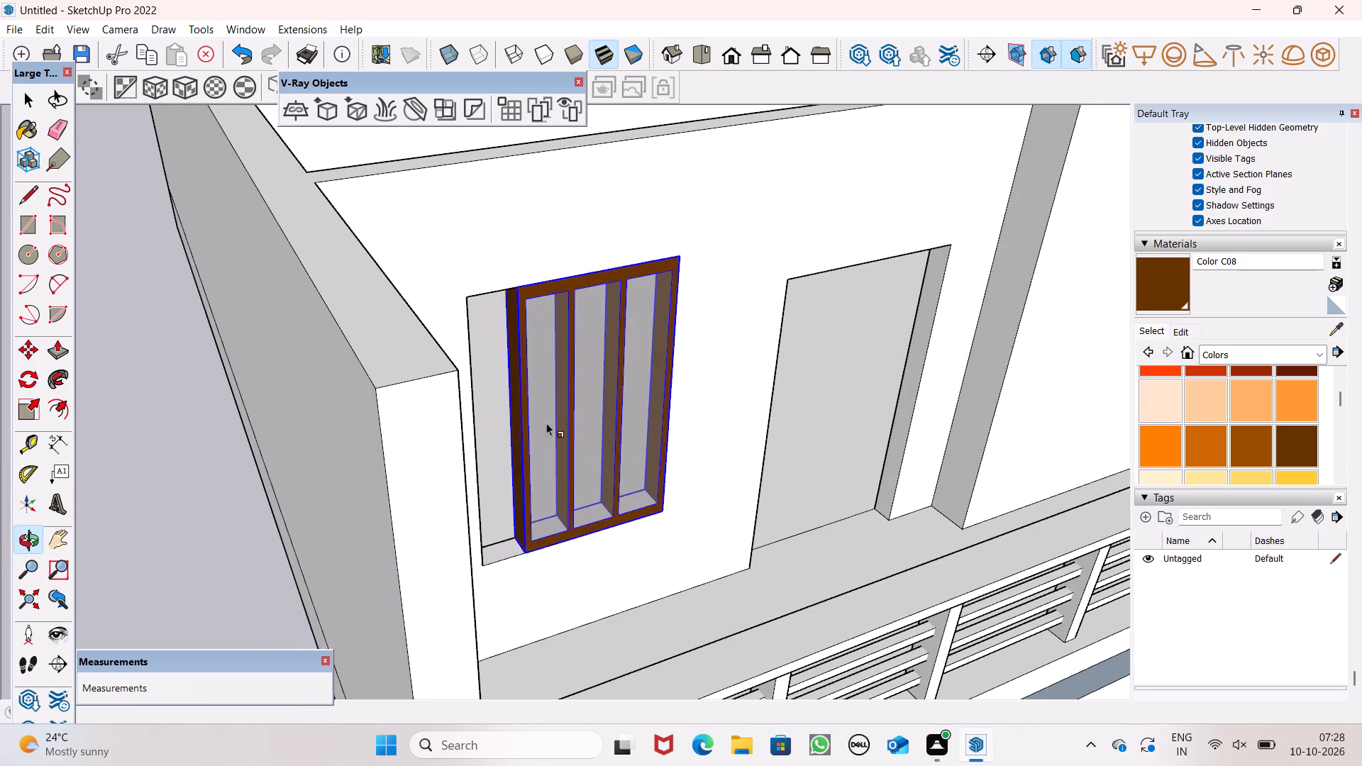
{"action": "scroll", "coordinate": [537, 431], "scroll_direction": "up", "scroll_amount": 6}
{"action": "left_click_drag", "start_coordinate": [502, 414], "coordinate": [504, 414]}
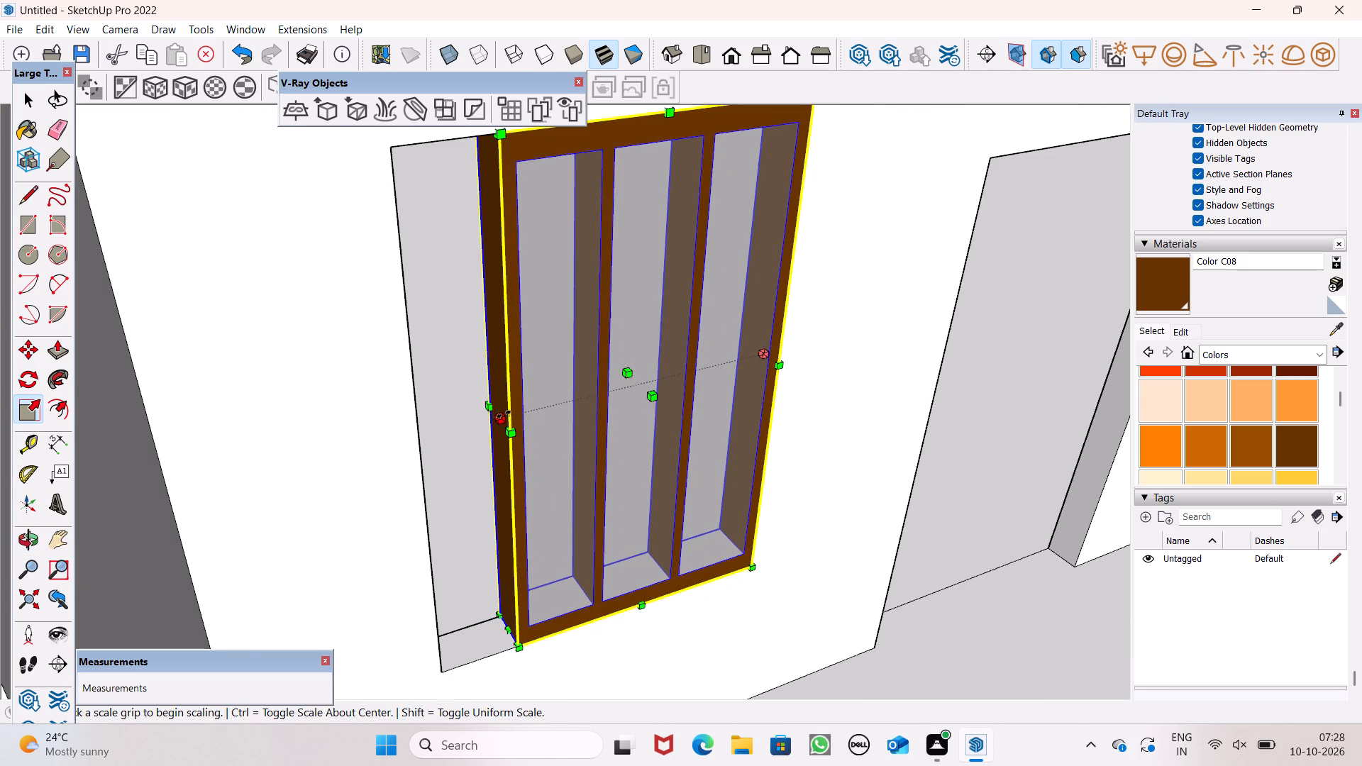
{"action": "left_click_drag", "start_coordinate": [504, 414], "coordinate": [409, 418]}
{"action": "scroll", "coordinate": [508, 396], "scroll_direction": "down", "scroll_amount": 6}
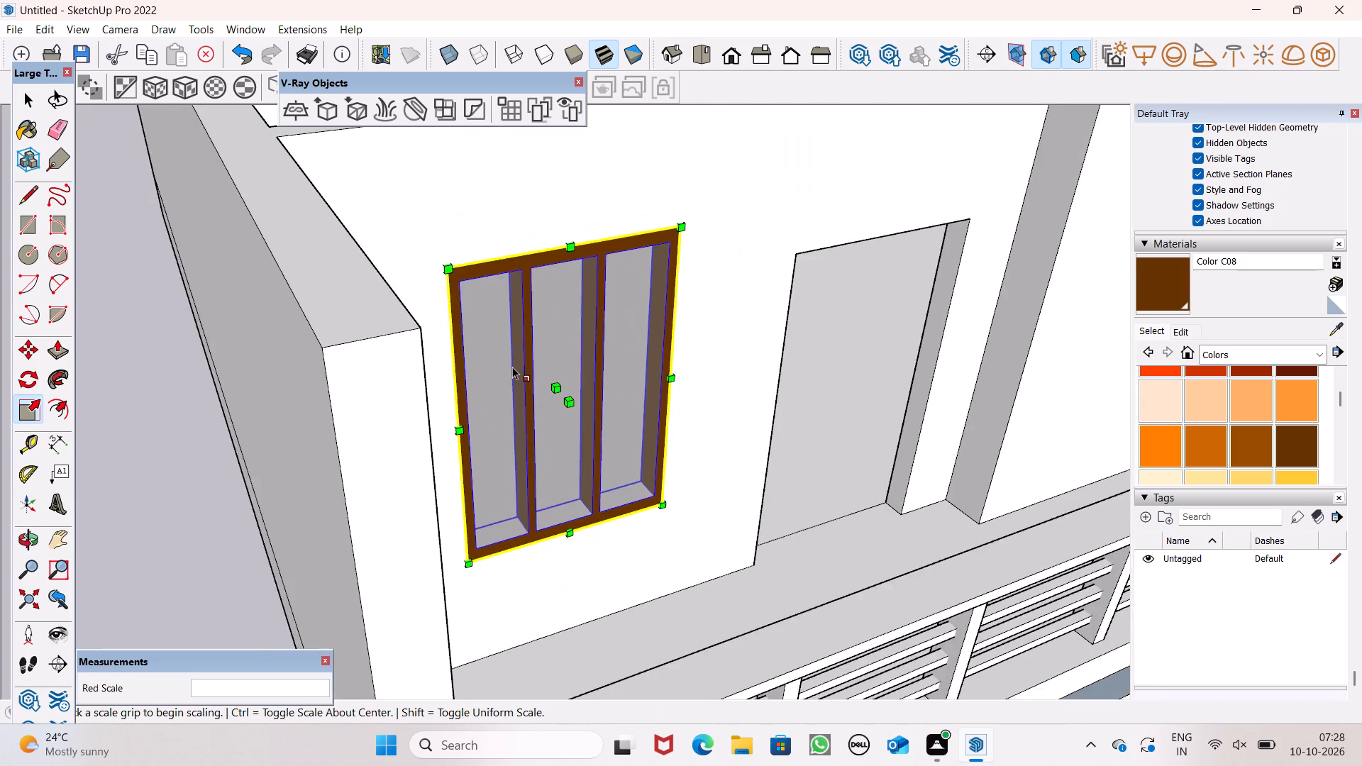
{"action": "scroll", "coordinate": [512, 365], "scroll_direction": "down", "scroll_amount": 13}
{"action": "key", "text": "space"}
{"action": "scroll", "coordinate": [553, 346], "scroll_direction": "down", "scroll_amount": 2}
{"action": "middle_click_drag", "start_coordinate": [589, 382], "coordinate": [401, 320]}
{"action": "left_click_drag", "start_coordinate": [384, 449], "coordinate": [387, 428]}
{"action": "scroll", "coordinate": [558, 295], "scroll_direction": "down", "scroll_amount": 3}
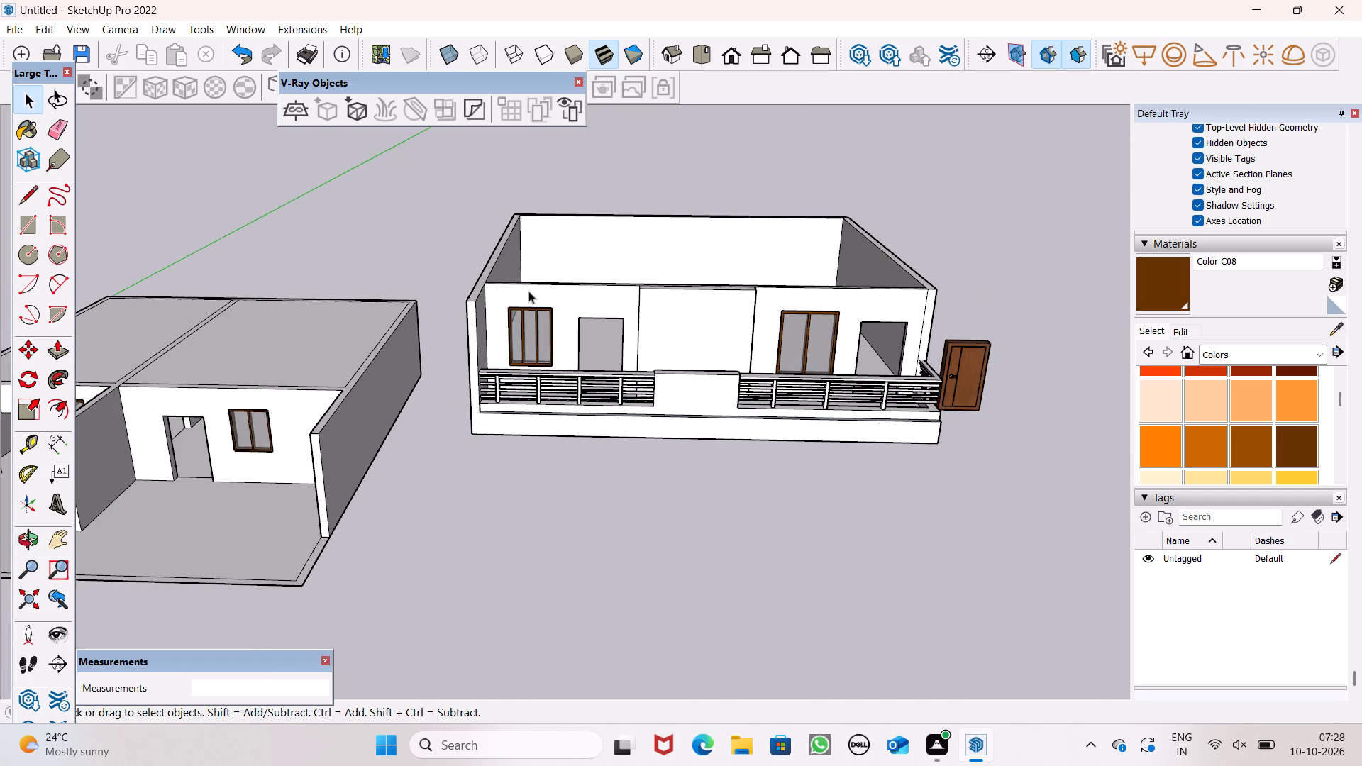
{"action": "scroll", "coordinate": [530, 292], "scroll_direction": "down", "scroll_amount": 5}
Move the wood door by its lower corner from beside the balcony building to the end doorway next to the two-panel window.
{"action": "left_click", "coordinate": [811, 354]}
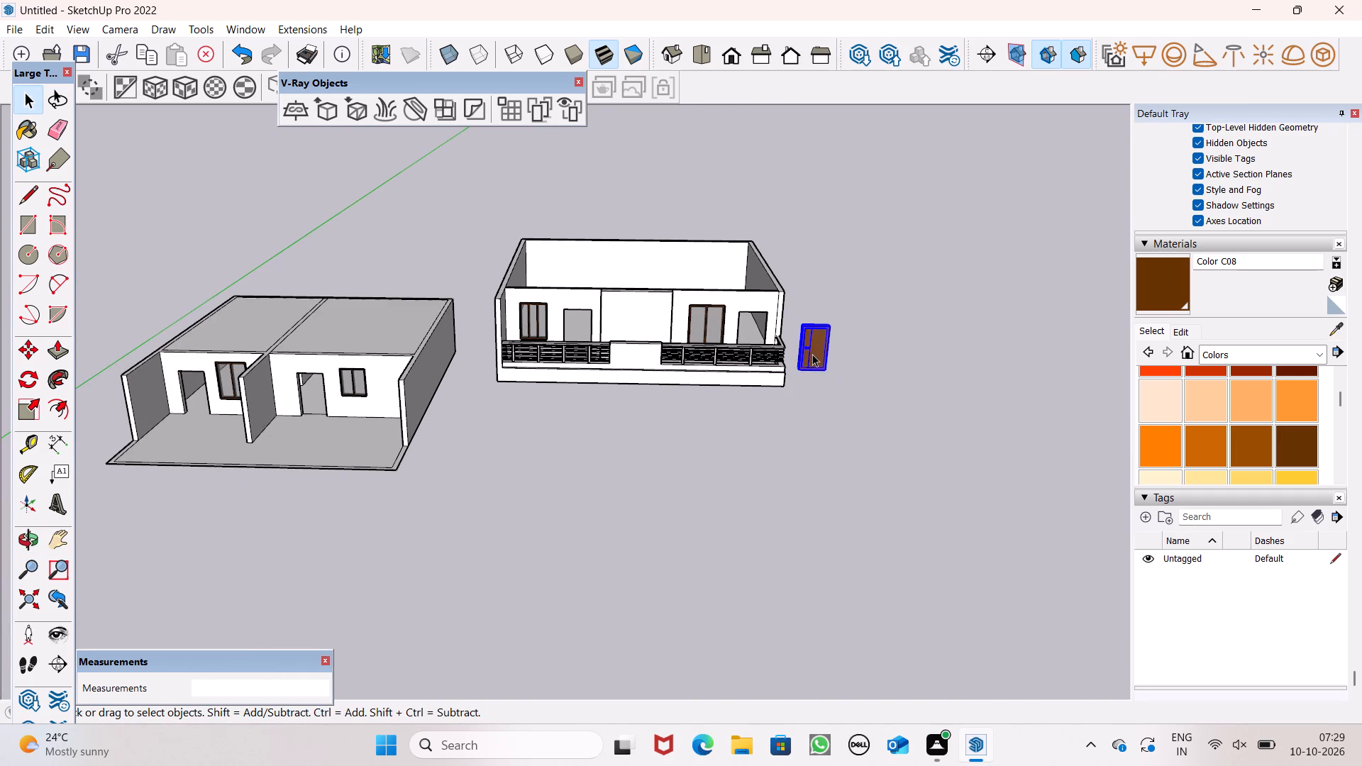
{"action": "scroll", "coordinate": [824, 348], "scroll_direction": "up", "scroll_amount": 6}
{"action": "key", "text": "m"}
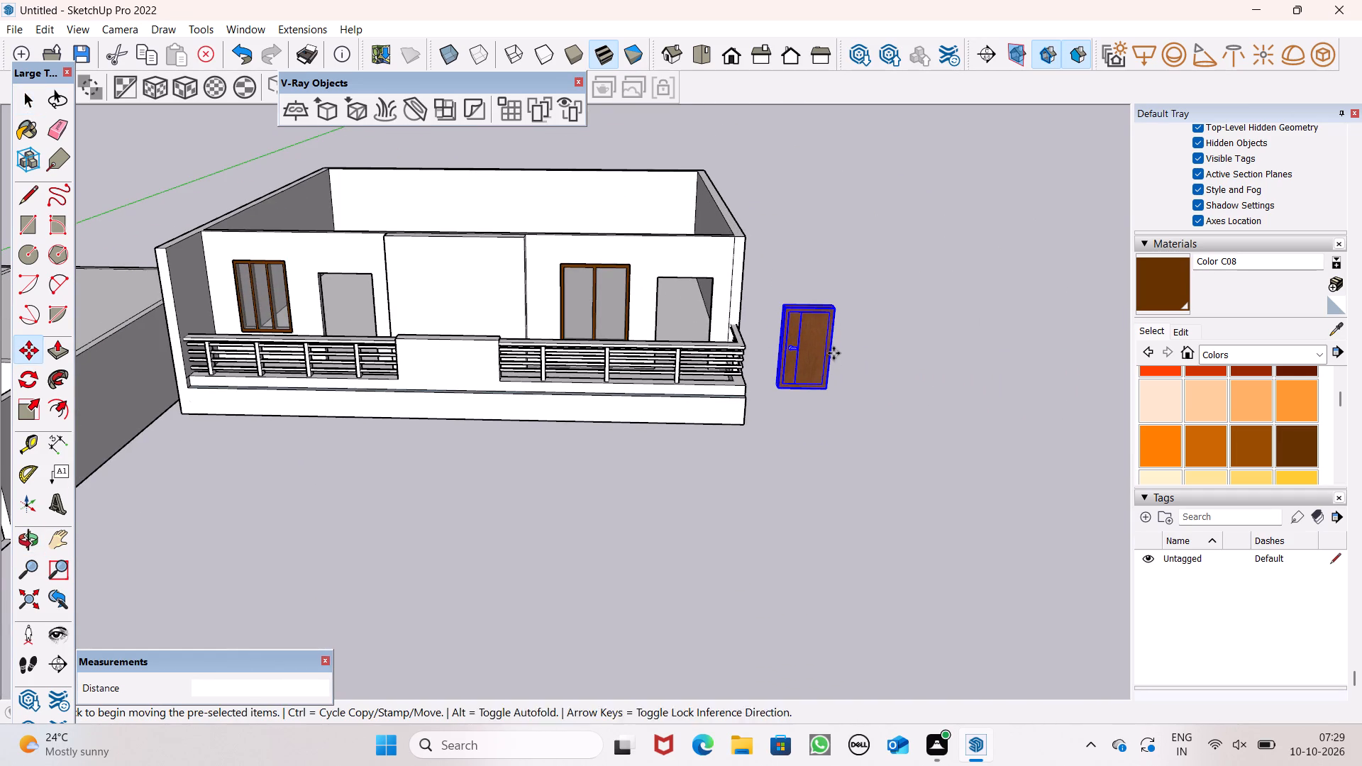
{"action": "key", "text": "Return"}
{"action": "left_click_drag", "start_coordinate": [822, 392], "coordinate": [786, 389]}
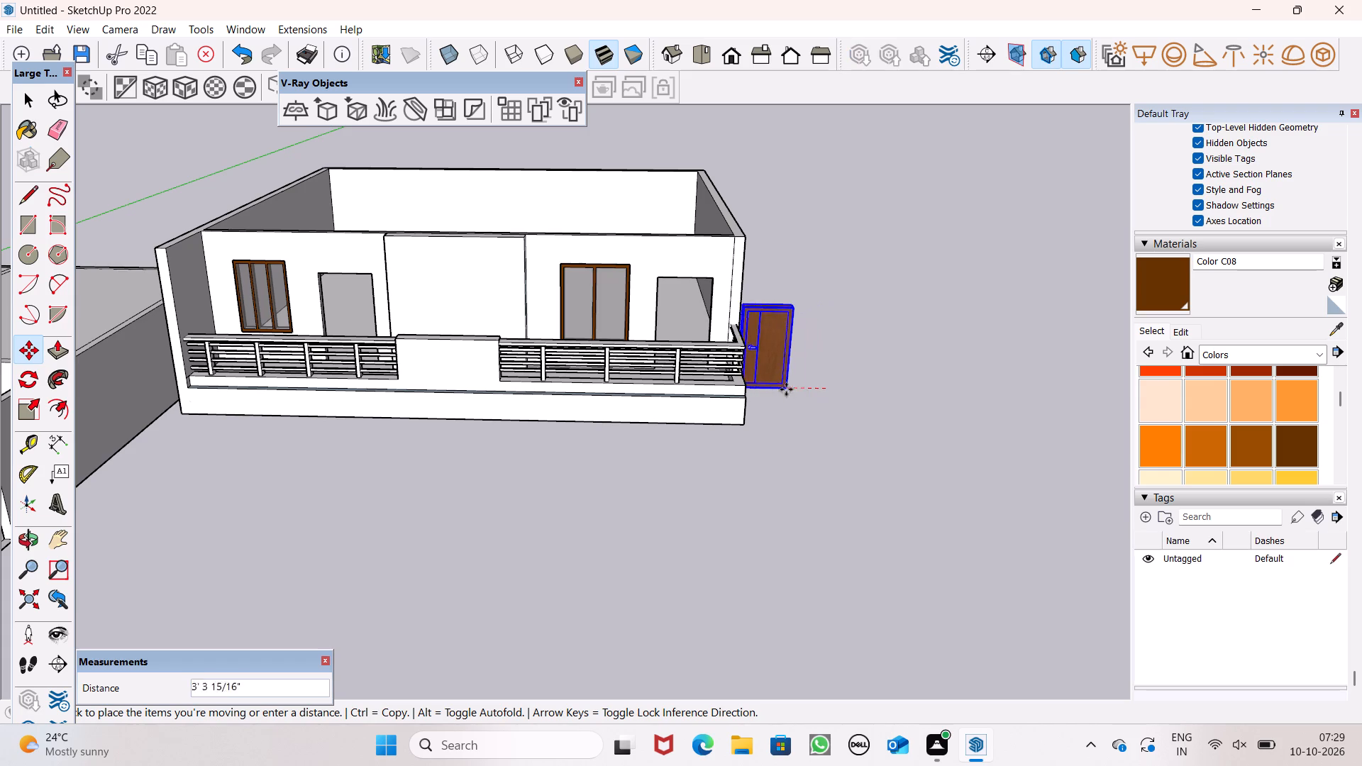
{"action": "left_click_drag", "start_coordinate": [786, 389], "coordinate": [710, 345]}
{"action": "scroll", "coordinate": [711, 310], "scroll_direction": "up", "scroll_amount": 7}
{"action": "middle_click_drag", "start_coordinate": [726, 320], "coordinate": [522, 431]}
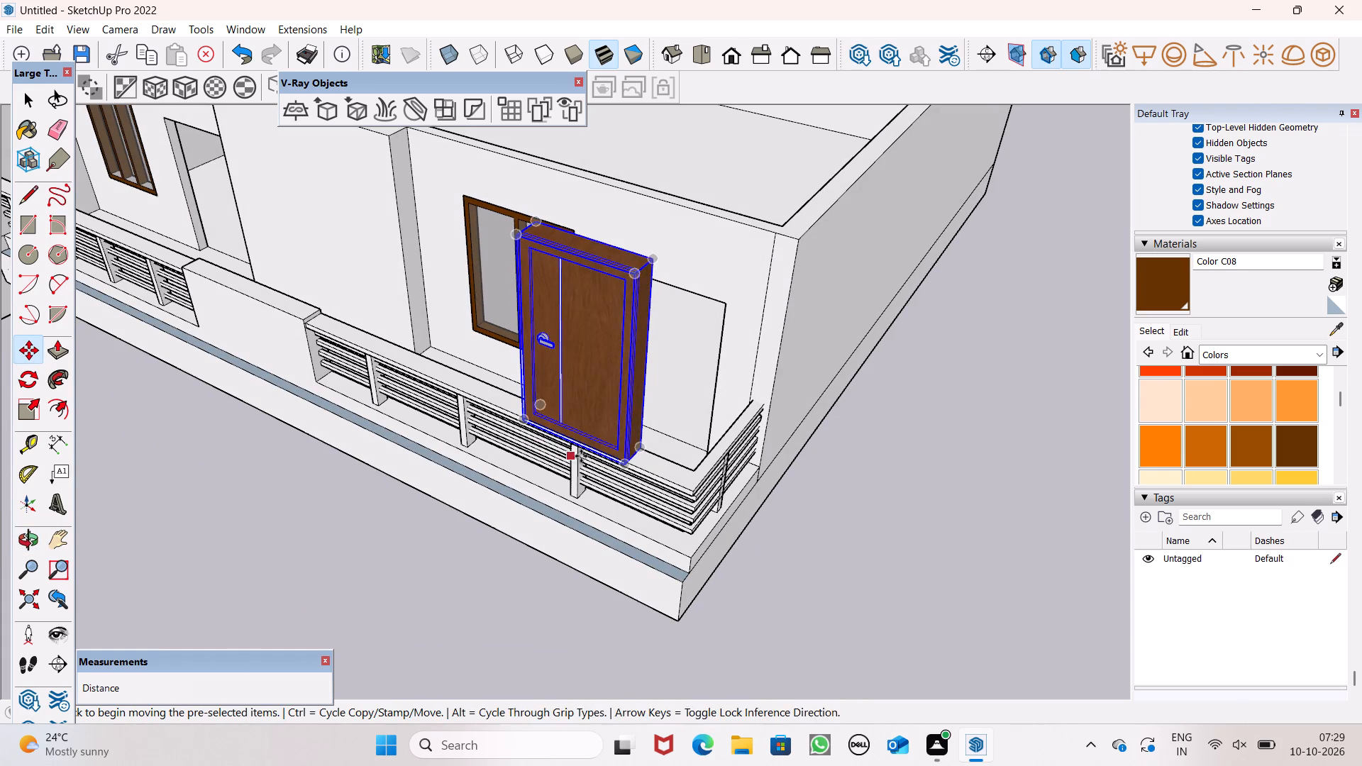
Move the wood door by its lower corner, about 5' 4 1/2" in the final move, onto the lower corner of the end doorway.
{"action": "left_click_drag", "start_coordinate": [622, 466], "coordinate": [683, 451]}
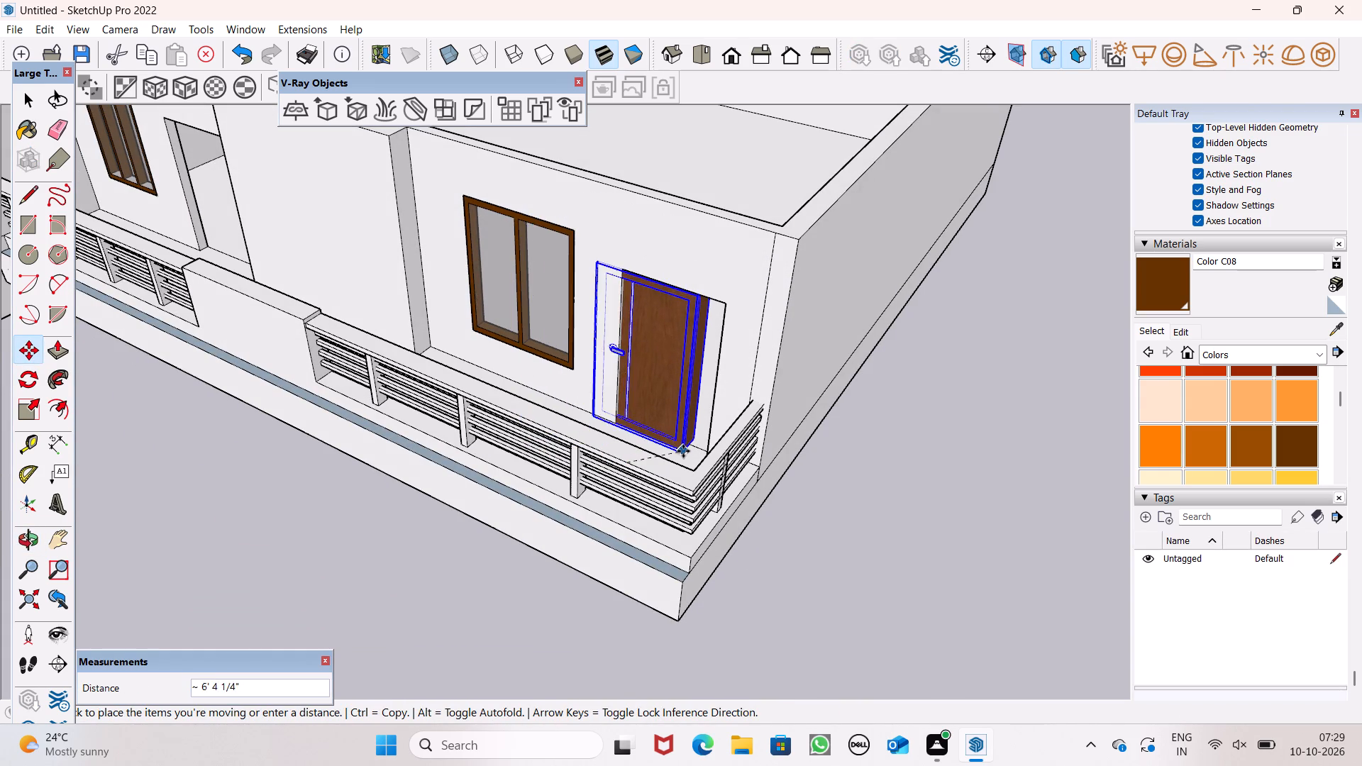
{"action": "left_click_drag", "start_coordinate": [683, 451], "coordinate": [700, 457]}
{"action": "scroll", "coordinate": [685, 455], "scroll_direction": "up", "scroll_amount": 1}
{"action": "middle_click_drag", "start_coordinate": [683, 454], "coordinate": [982, 459]}
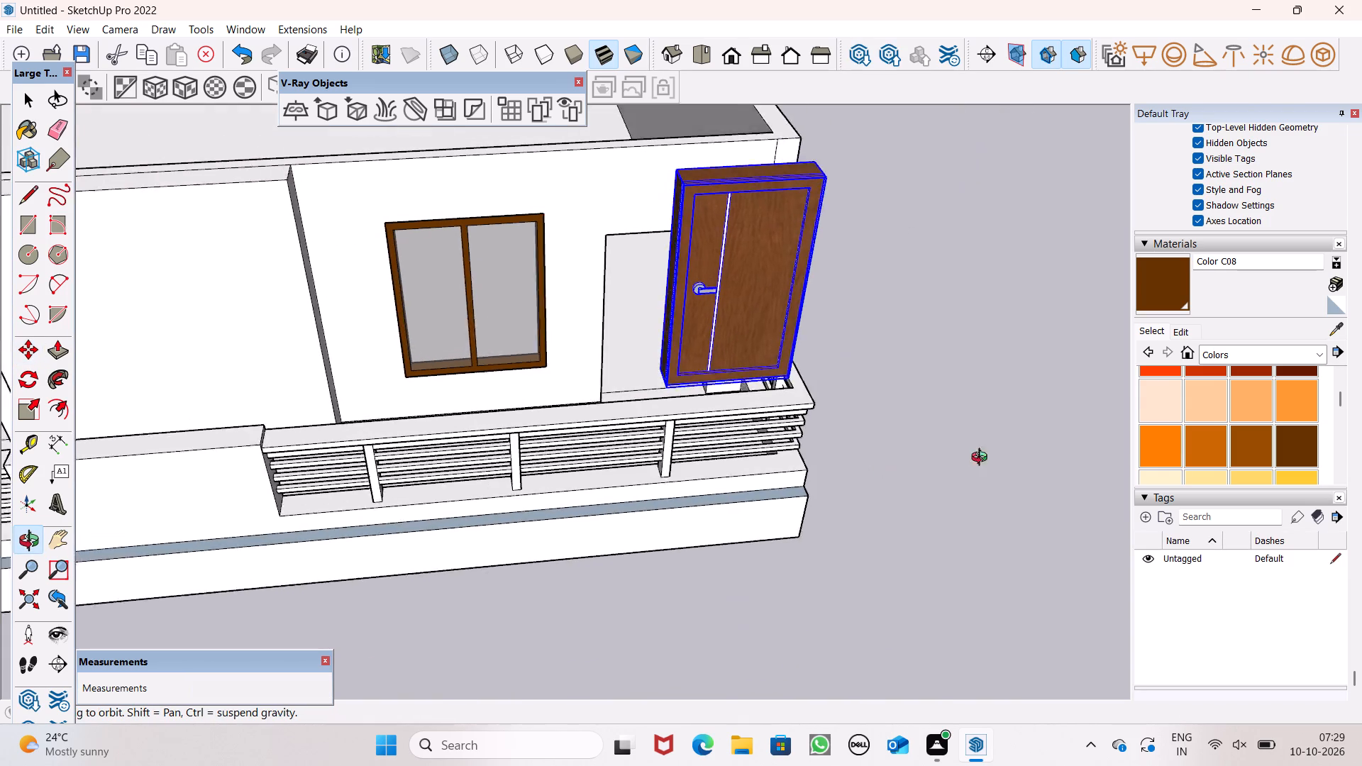
{"action": "middle_click_drag", "start_coordinate": [982, 459], "coordinate": [1020, 453]}
{"action": "middle_click_drag", "start_coordinate": [701, 376], "coordinate": [981, 424]}
{"action": "scroll", "coordinate": [653, 360], "scroll_direction": "up", "scroll_amount": 1}
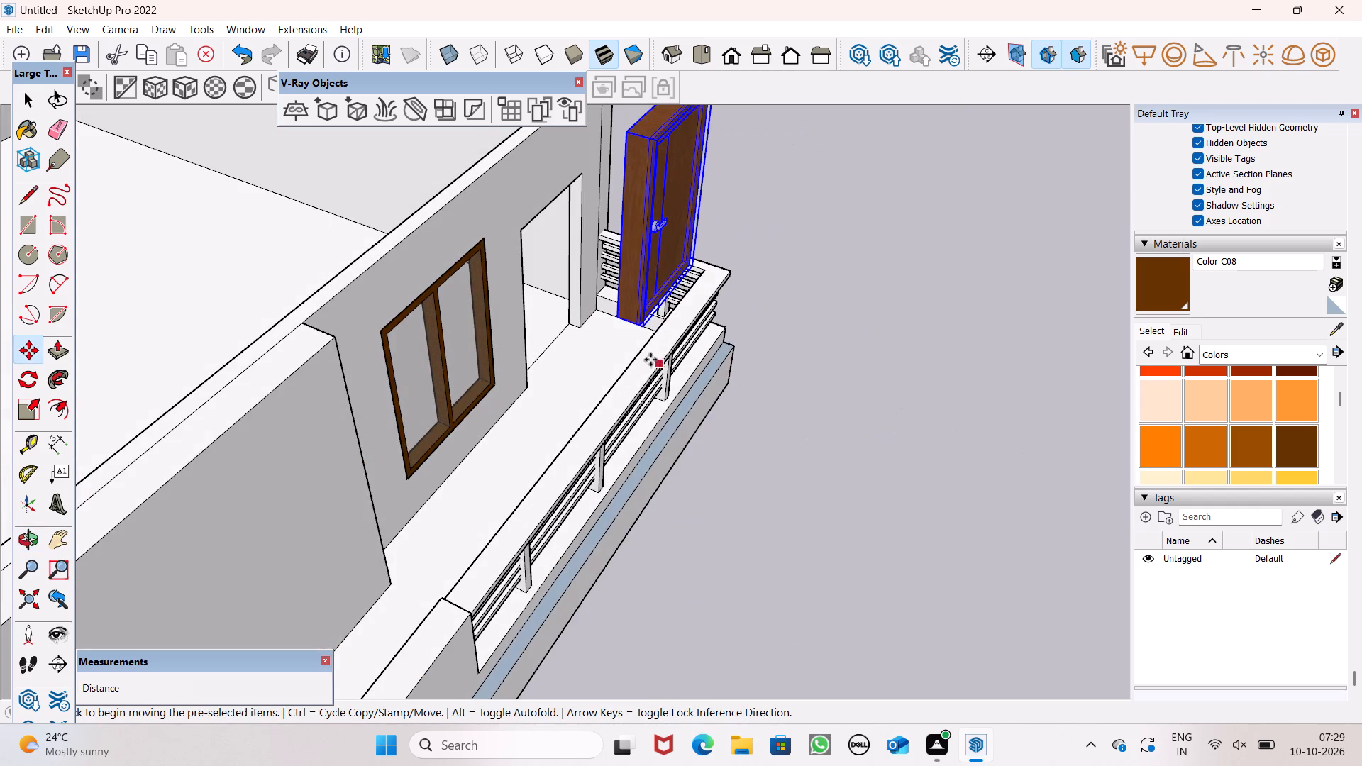
{"action": "scroll", "coordinate": [650, 360], "scroll_direction": "up", "scroll_amount": 6}
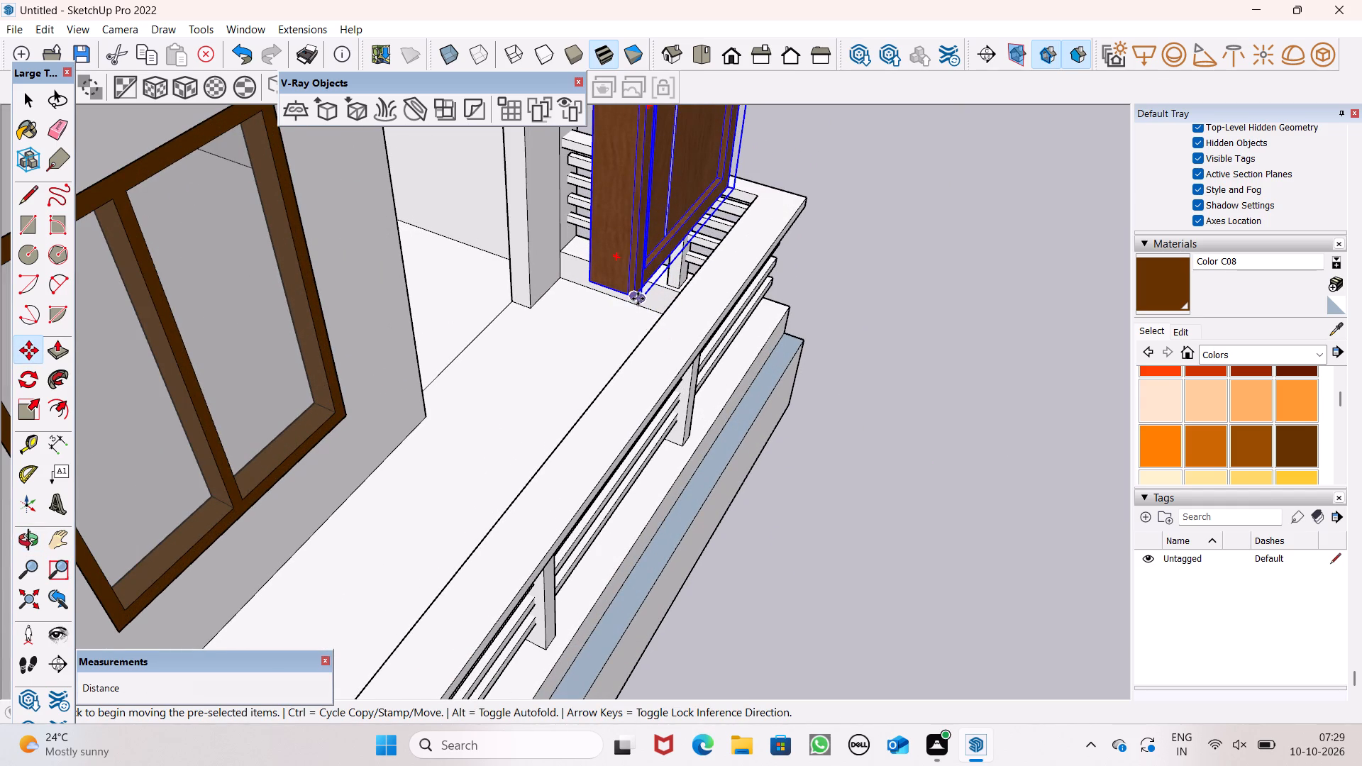
{"action": "left_click_drag", "start_coordinate": [640, 298], "coordinate": [436, 416]}
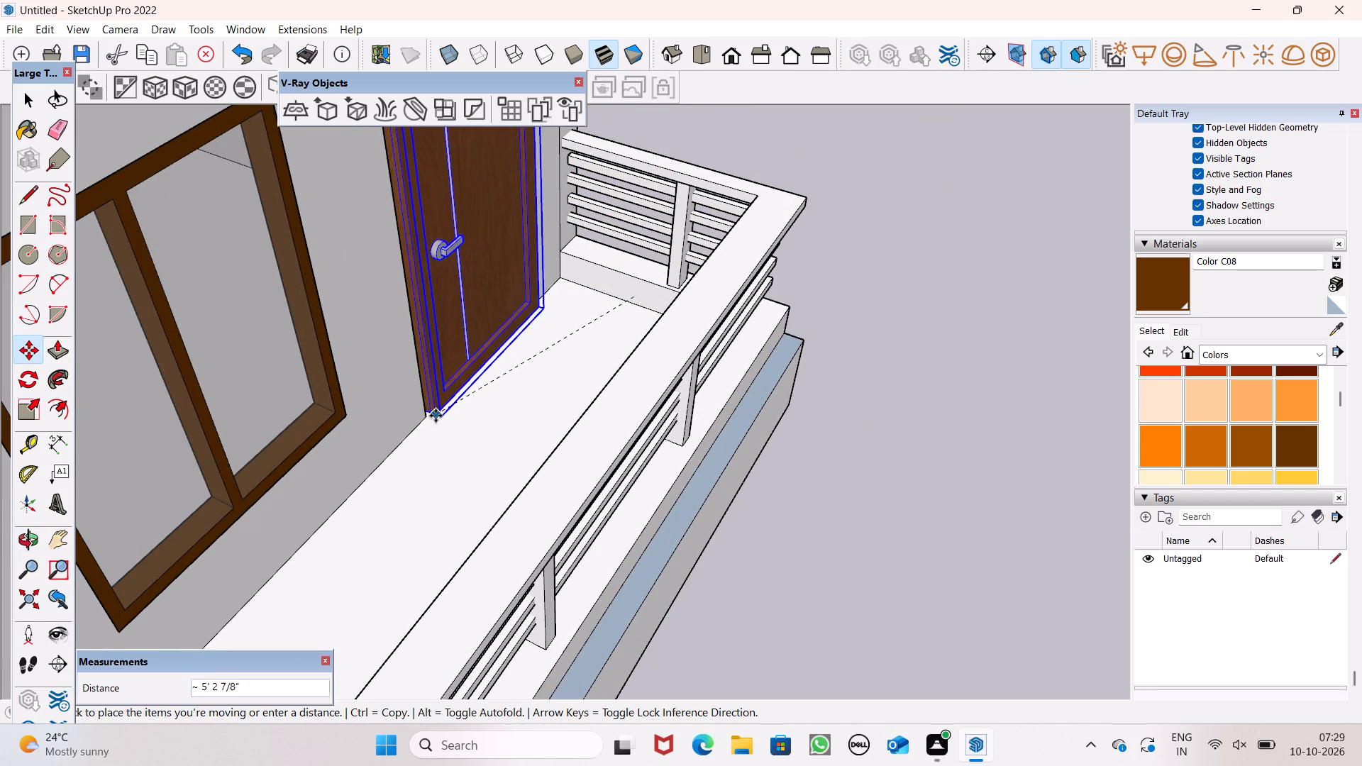
{"action": "left_click_drag", "start_coordinate": [436, 416], "coordinate": [431, 418]}
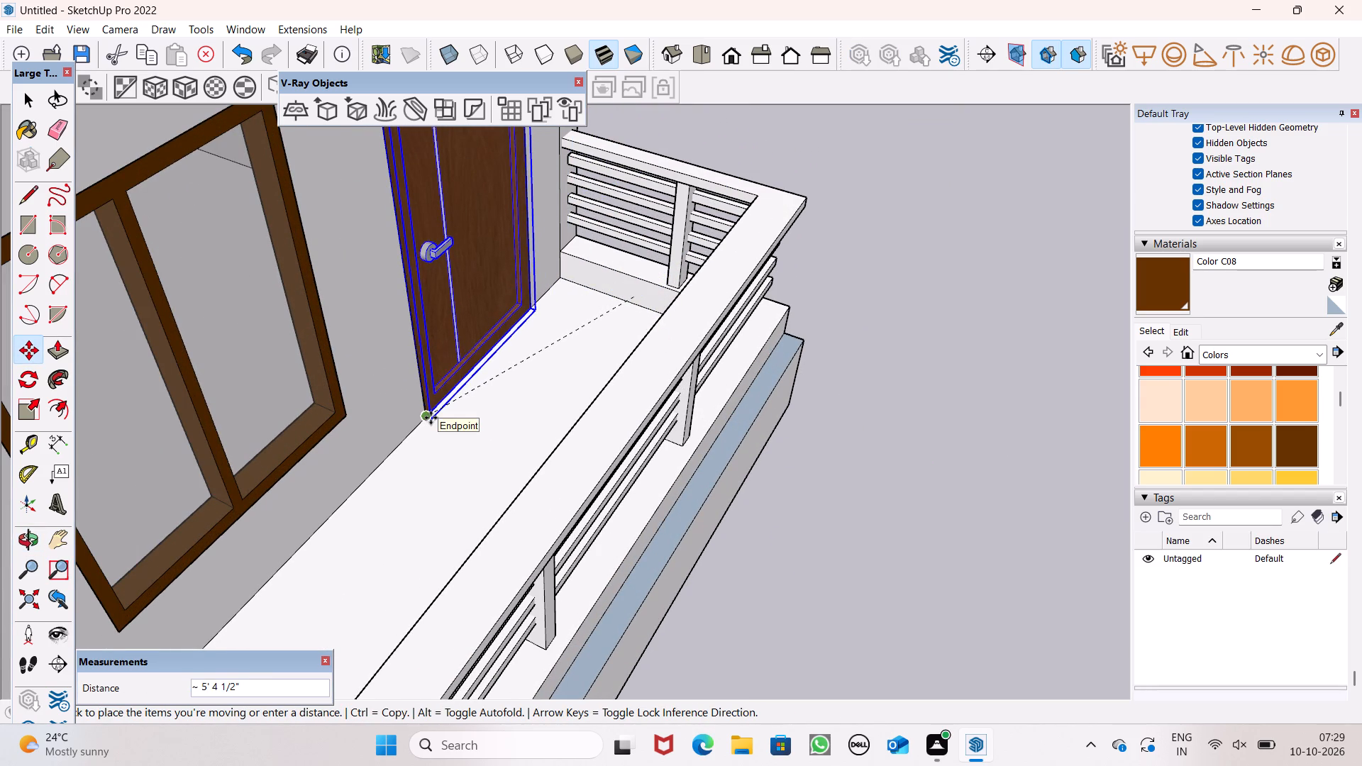
{"action": "left_click_drag", "start_coordinate": [431, 418], "coordinate": [425, 418]}
{"action": "scroll", "coordinate": [426, 410], "scroll_direction": "up", "scroll_amount": 2}
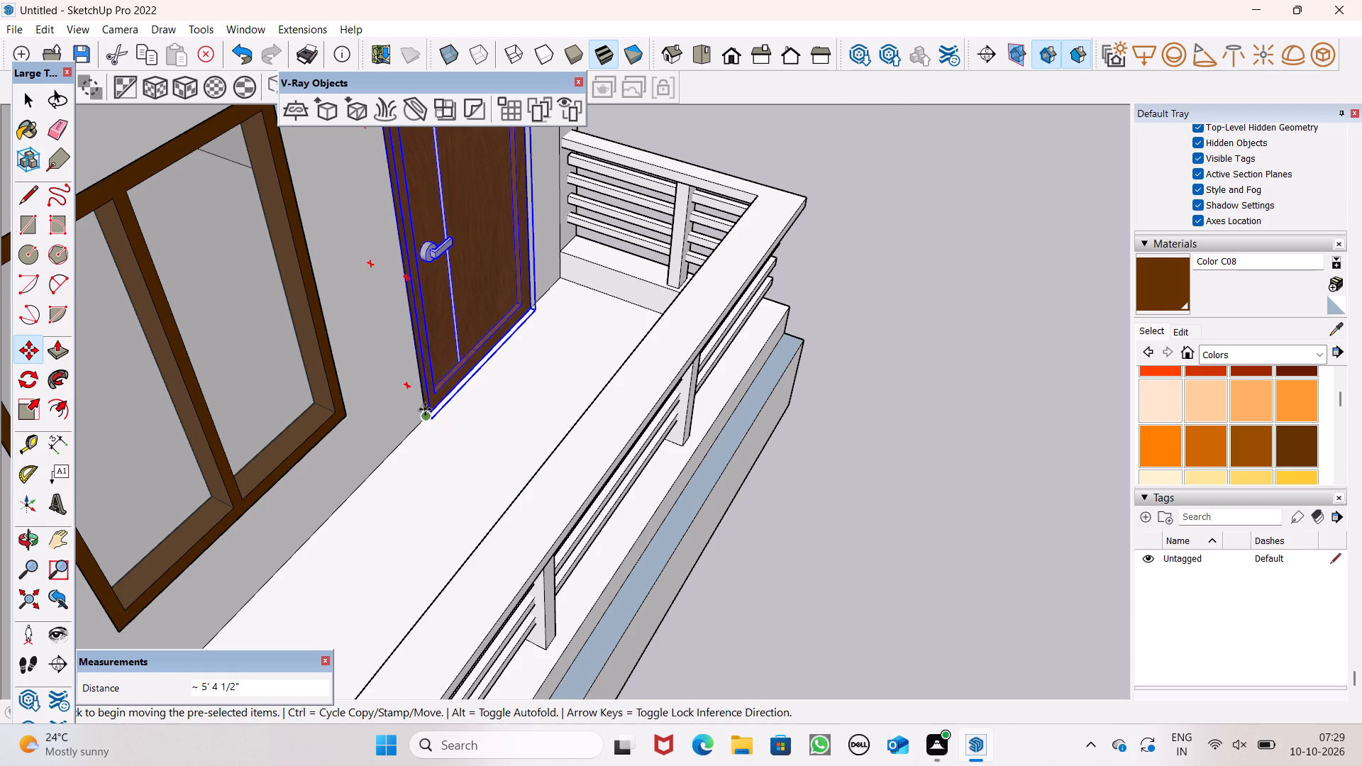
{"action": "scroll", "coordinate": [425, 409], "scroll_direction": "up", "scroll_amount": 4}
Copy the wood door from the end doorway to the open space beside the balcony building, and deselect the copy.
{"action": "scroll", "coordinate": [480, 405], "scroll_direction": "down", "scroll_amount": 6}
{"action": "scroll", "coordinate": [537, 405], "scroll_direction": "down", "scroll_amount": 6}
{"action": "middle_click_drag", "start_coordinate": [569, 395], "coordinate": [486, 423]}
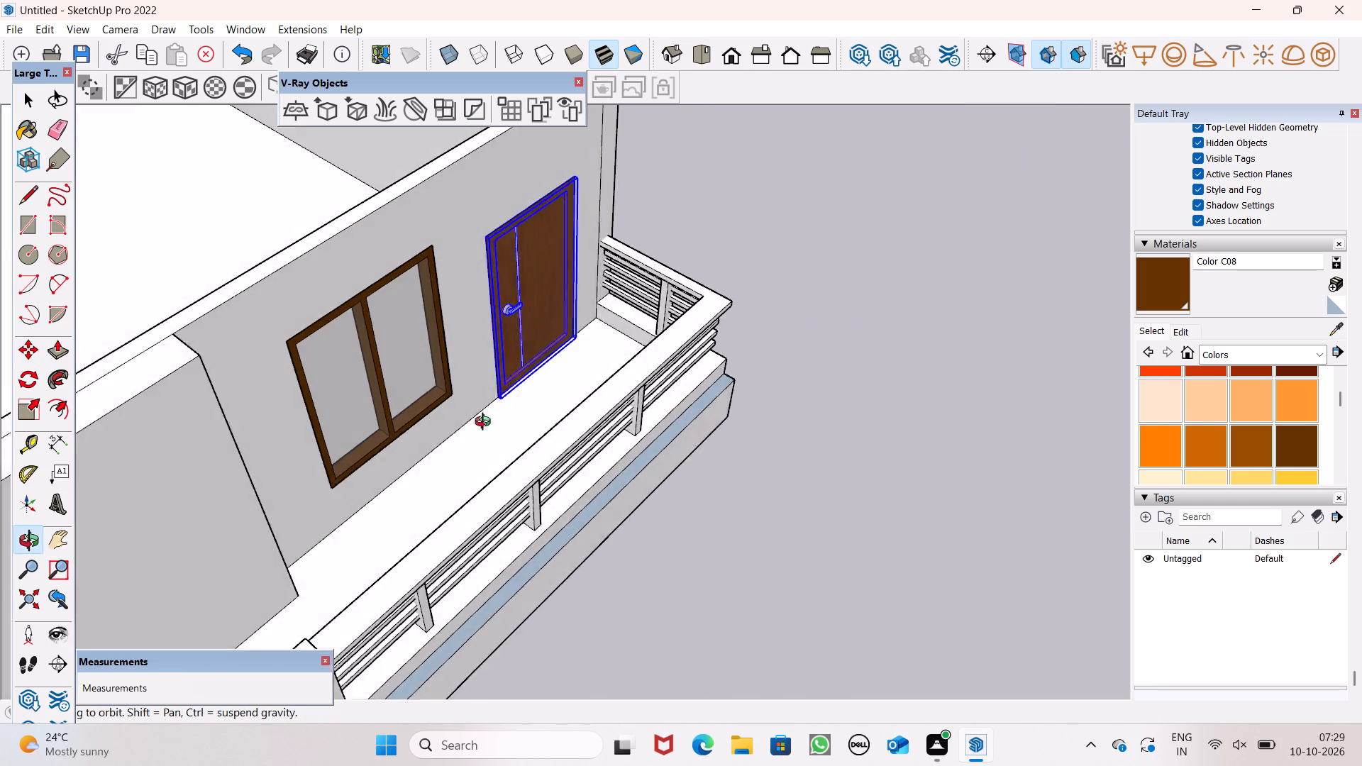
{"action": "middle_click_drag", "start_coordinate": [486, 423], "coordinate": [389, 443]}
{"action": "left_click_drag", "start_coordinate": [515, 379], "coordinate": [877, 521]}
{"action": "key", "text": "space"}
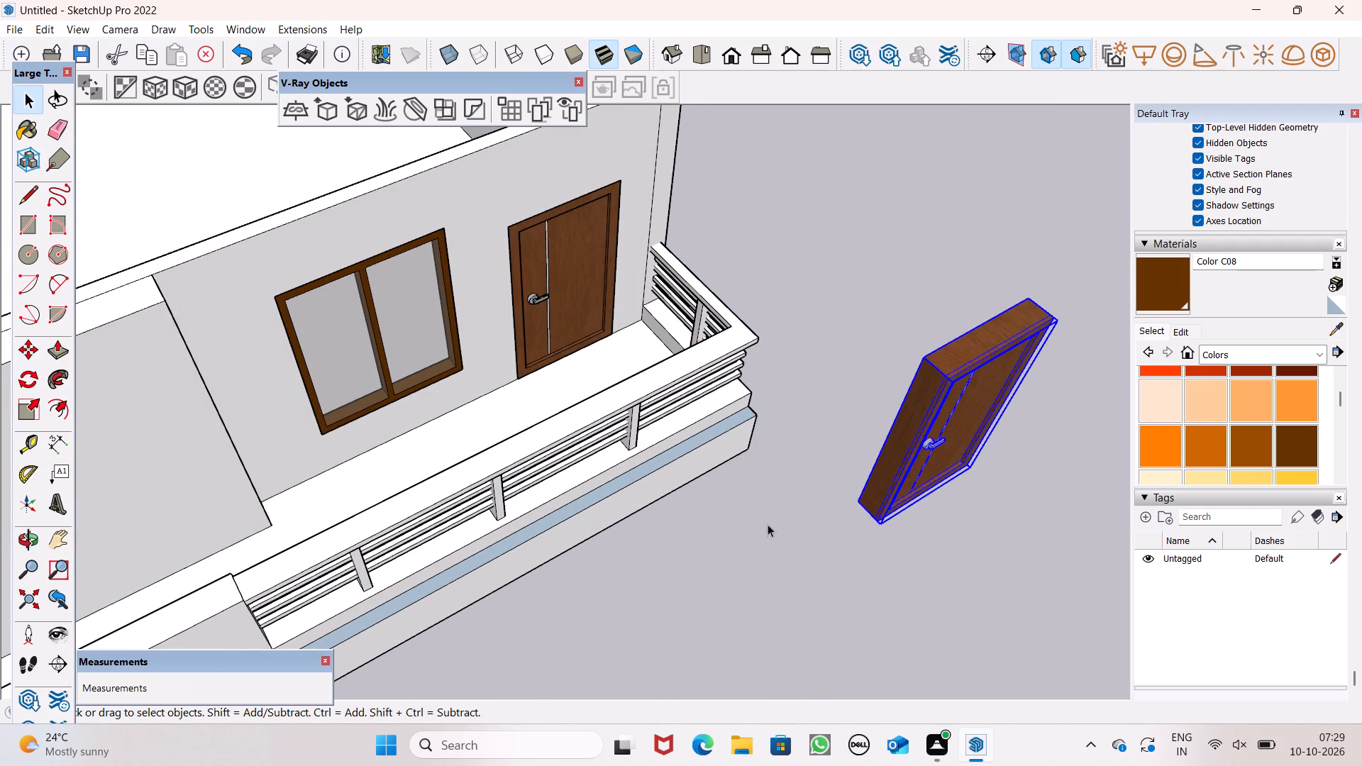
{"action": "left_click", "coordinate": [766, 520]}
Scale the end doorway's door thinner along the green axis until it matches the wall thickness, and deselect it.
{"action": "scroll", "coordinate": [694, 421], "scroll_direction": "down", "scroll_amount": 6}
{"action": "middle_click_drag", "start_coordinate": [695, 418], "coordinate": [1303, 409]}
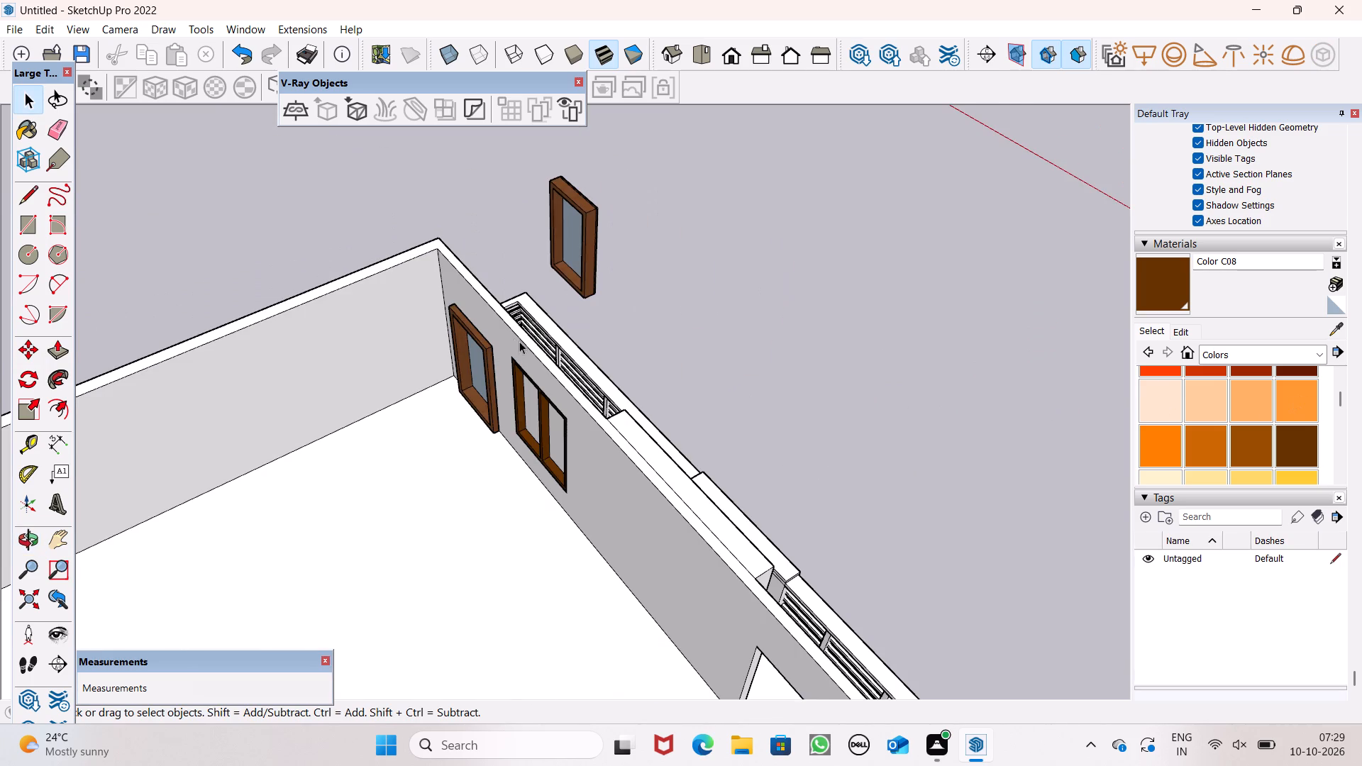
{"action": "scroll", "coordinate": [514, 339], "scroll_direction": "up", "scroll_amount": 8}
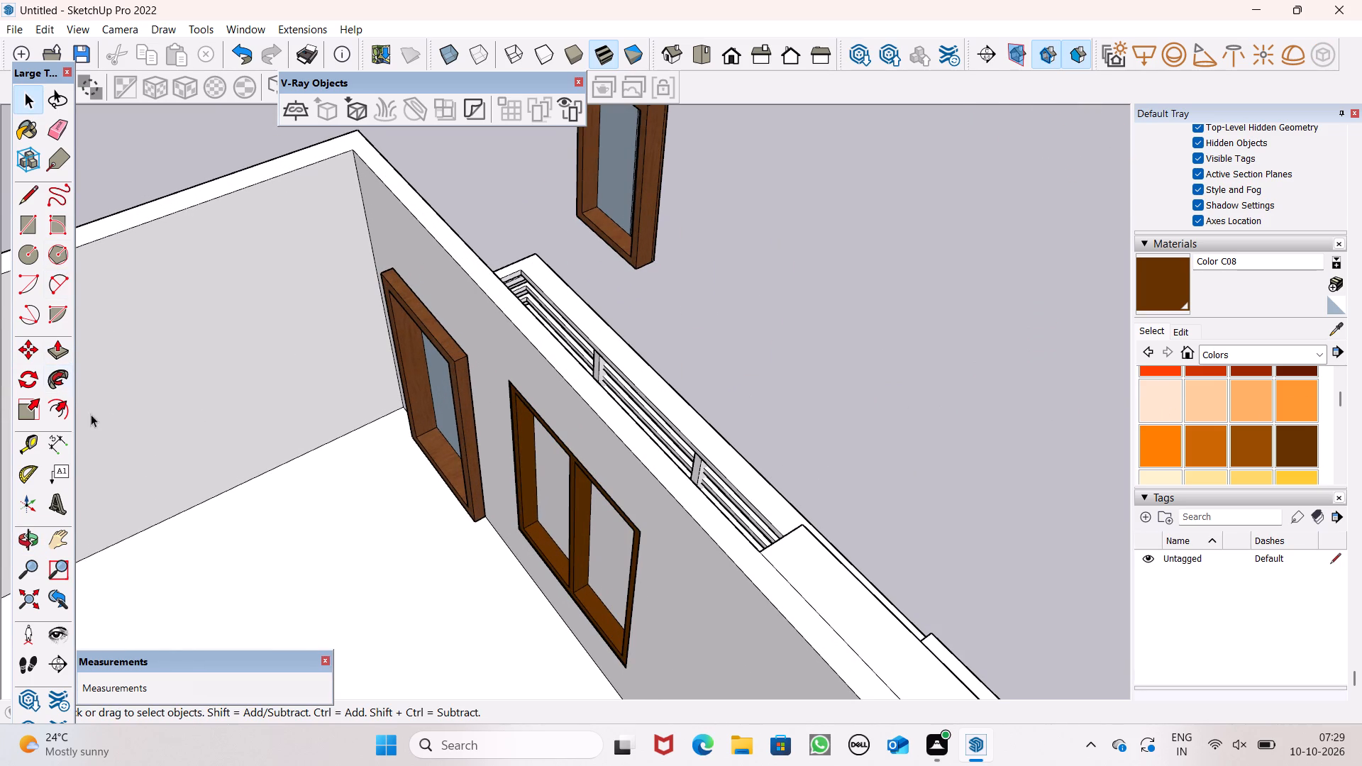
{"action": "left_click", "coordinate": [451, 368]}
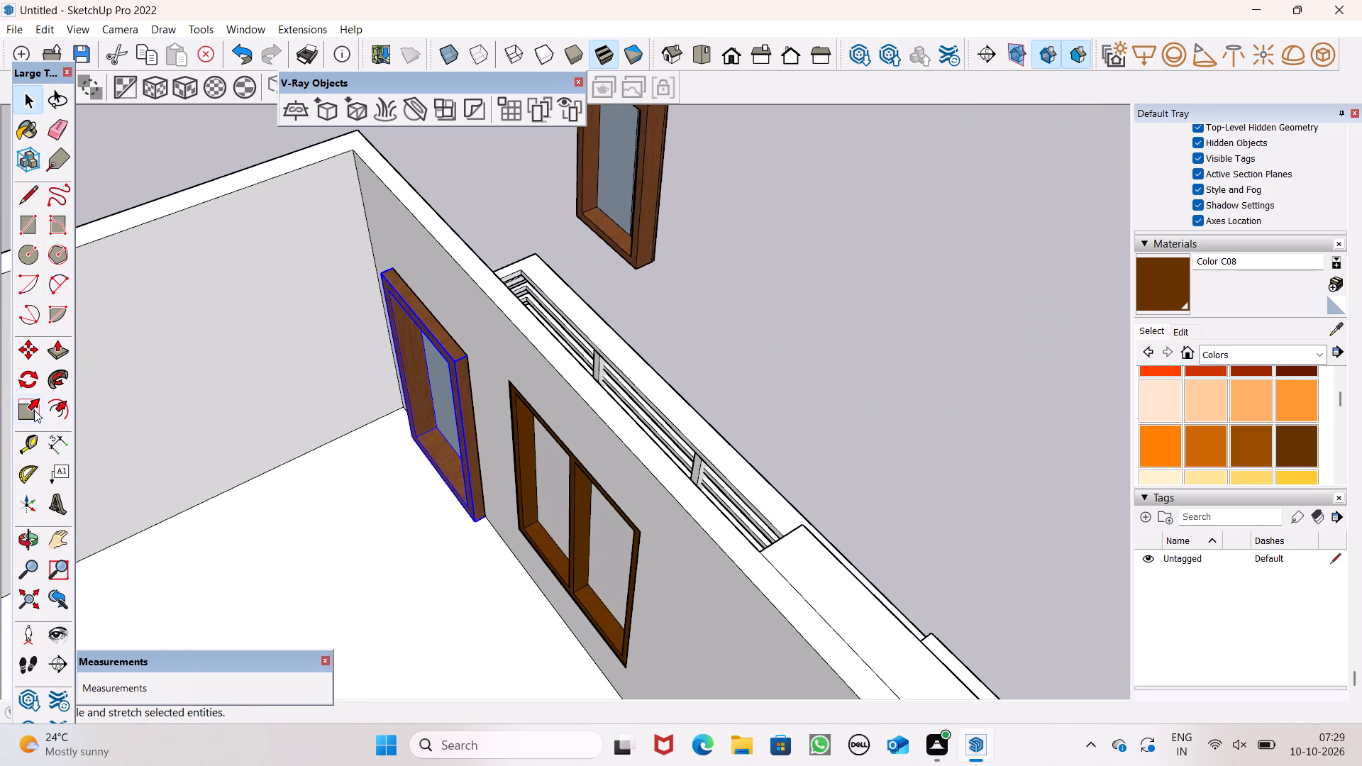
{"action": "left_click", "coordinate": [28, 410]}
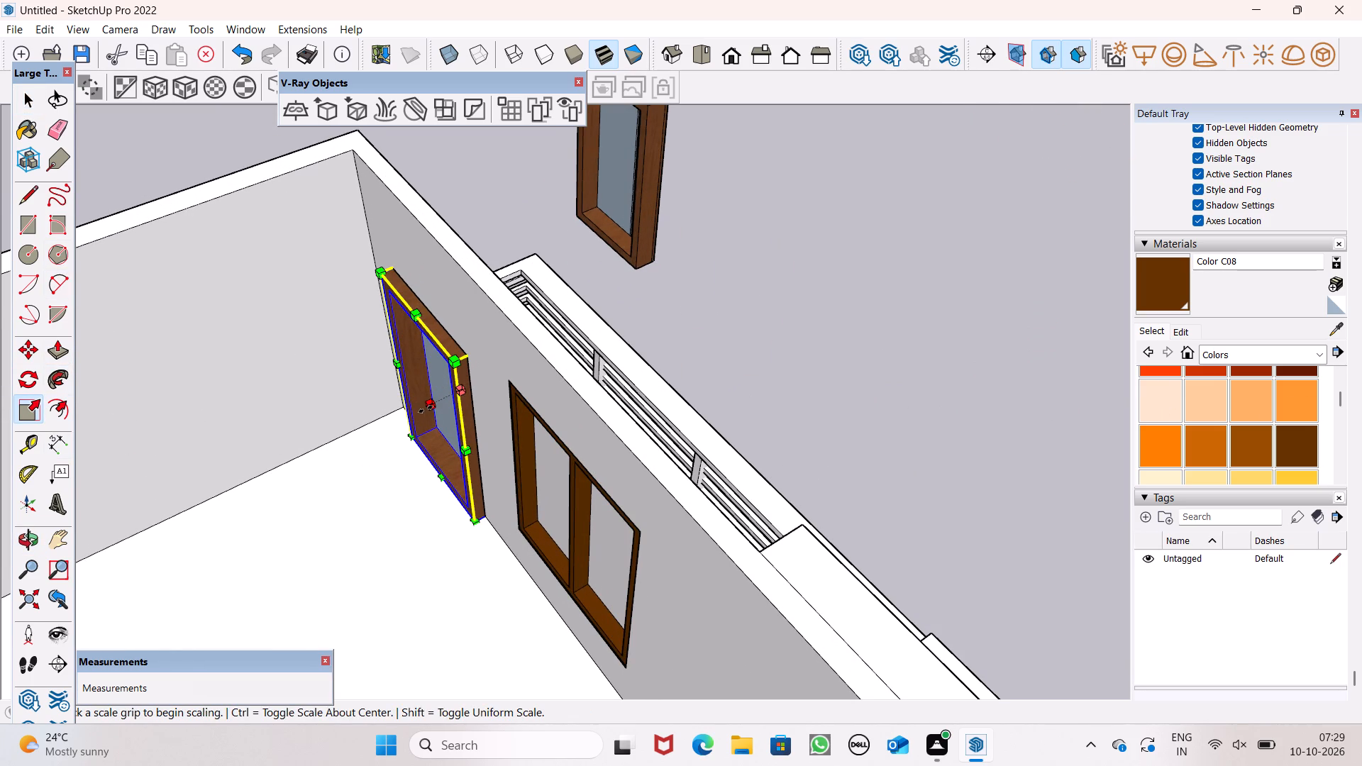
{"action": "left_click_drag", "start_coordinate": [426, 409], "coordinate": [443, 402]}
{"action": "scroll", "coordinate": [452, 399], "scroll_direction": "down", "scroll_amount": 4}
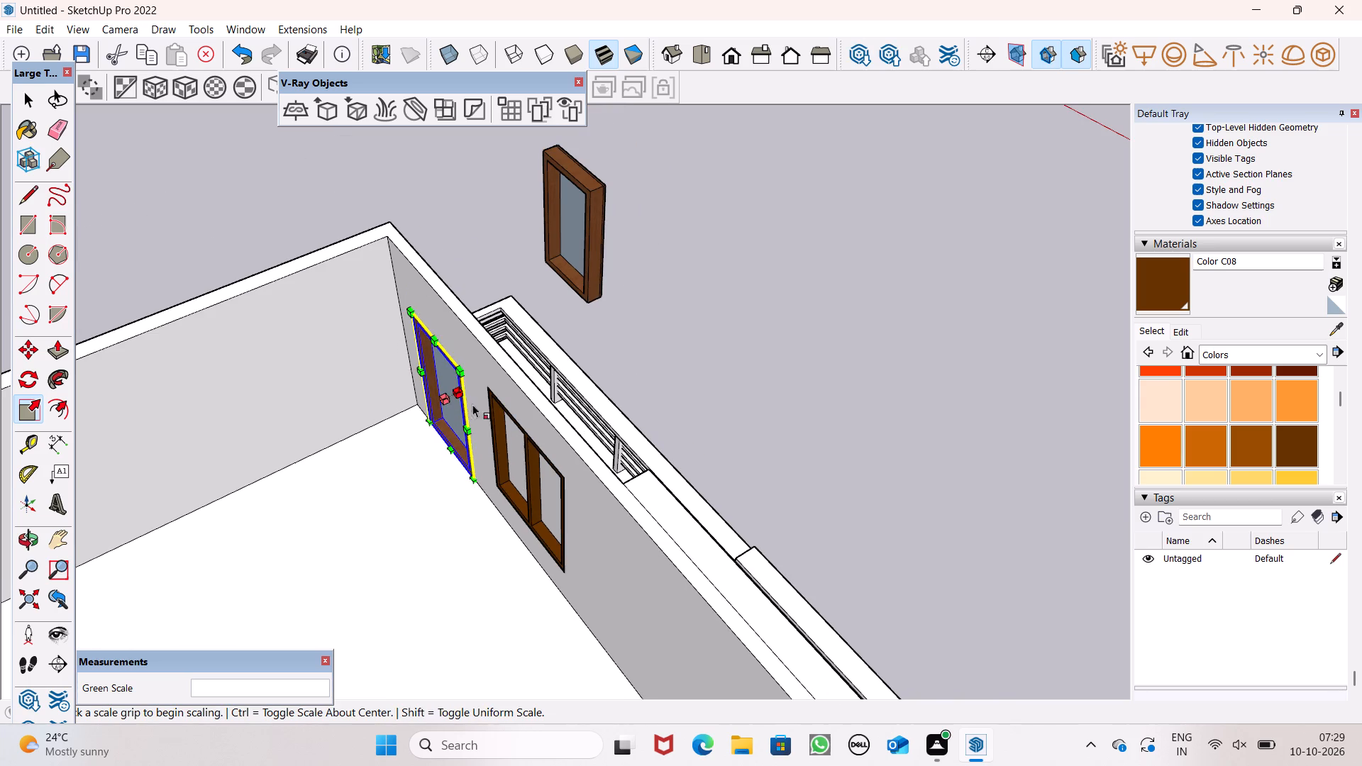
{"action": "key", "text": "space"}
{"action": "scroll", "coordinate": [720, 393], "scroll_direction": "down", "scroll_amount": 5}
{"action": "middle_click_drag", "start_coordinate": [821, 409], "coordinate": [372, 457]}
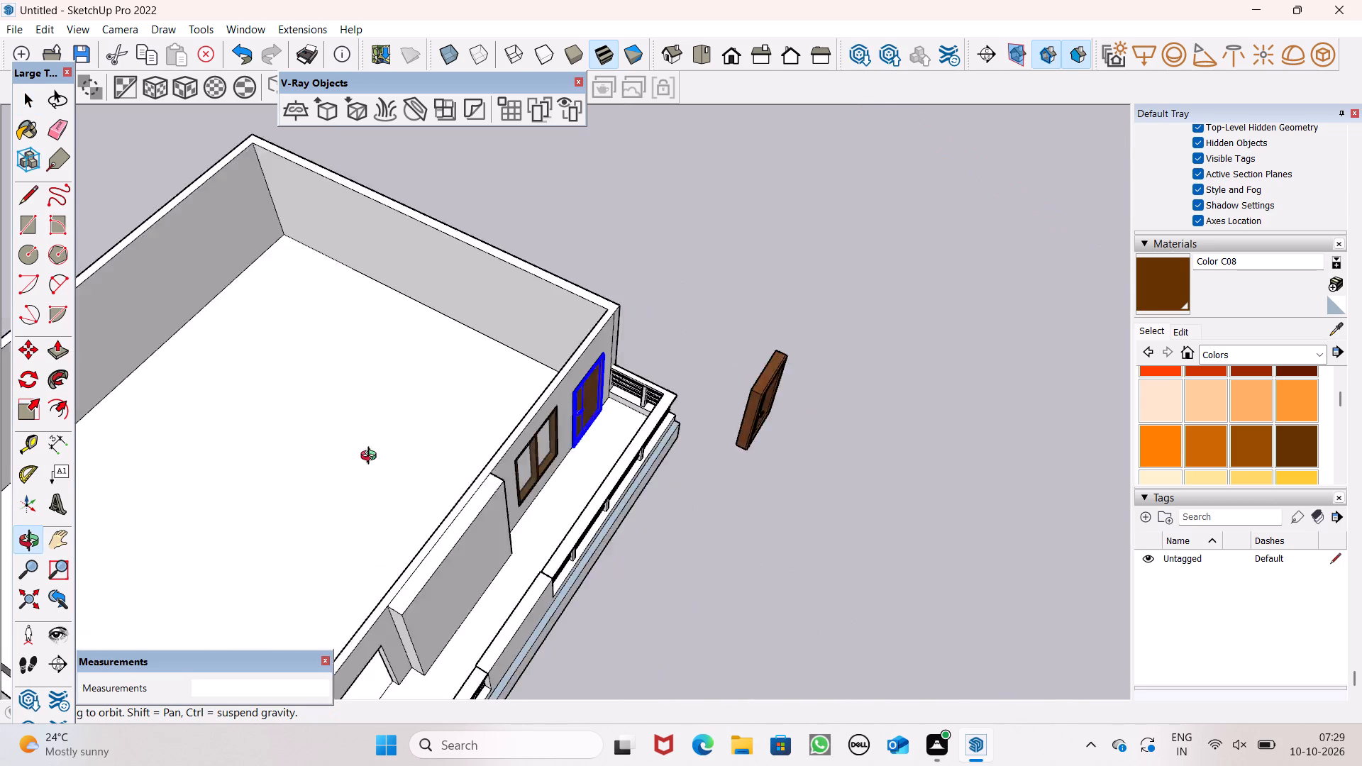
{"action": "middle_click_drag", "start_coordinate": [372, 457], "coordinate": [219, 333]}
{"action": "left_click", "coordinate": [795, 331]}
Copy the thinned door about 24' 10" along the balcony front into the empty doorway beside the three-panel window.
{"action": "scroll", "coordinate": [795, 331], "scroll_direction": "down", "scroll_amount": 1}
{"action": "scroll", "coordinate": [795, 331], "scroll_direction": "up", "scroll_amount": 1}
{"action": "scroll", "coordinate": [795, 331], "scroll_direction": "down", "scroll_amount": 4}
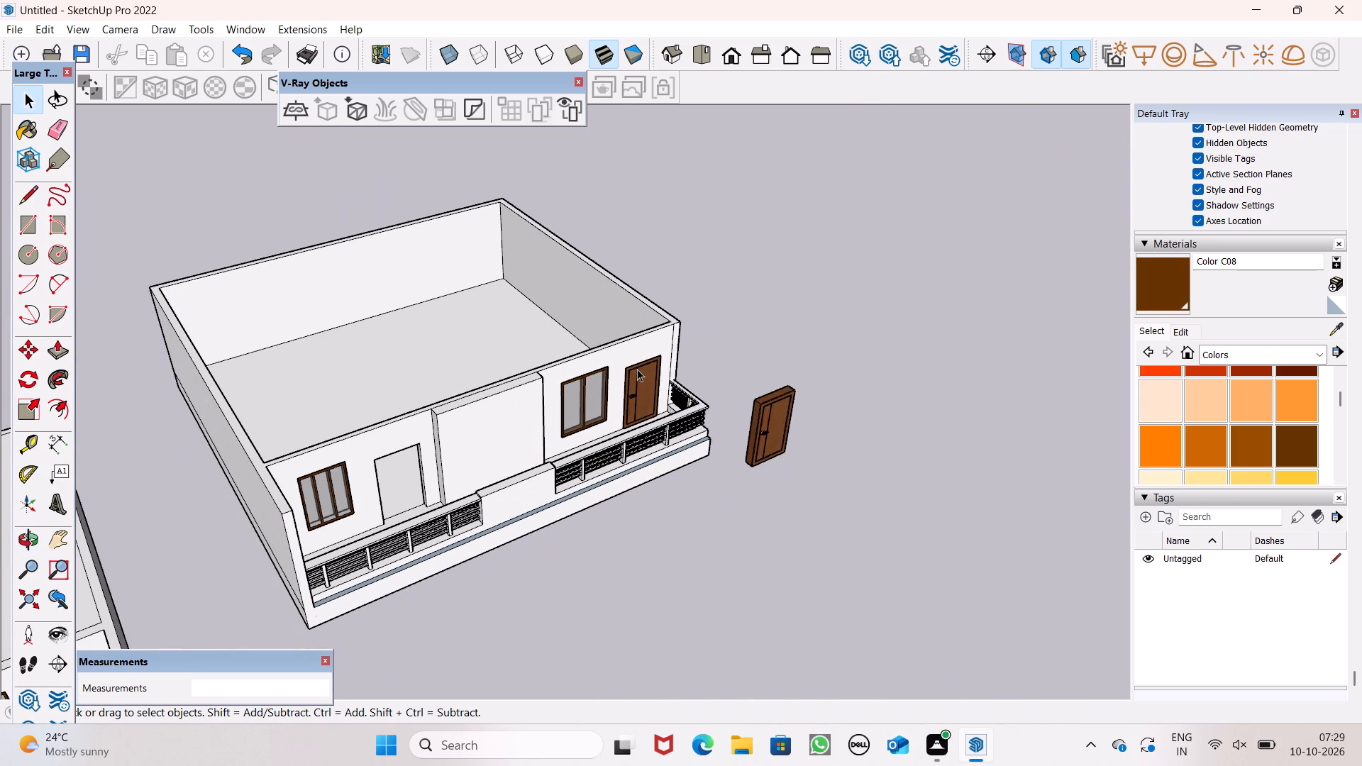
{"action": "left_click", "coordinate": [639, 372]}
{"action": "key", "text": "m"}
{"action": "key", "text": "Return"}
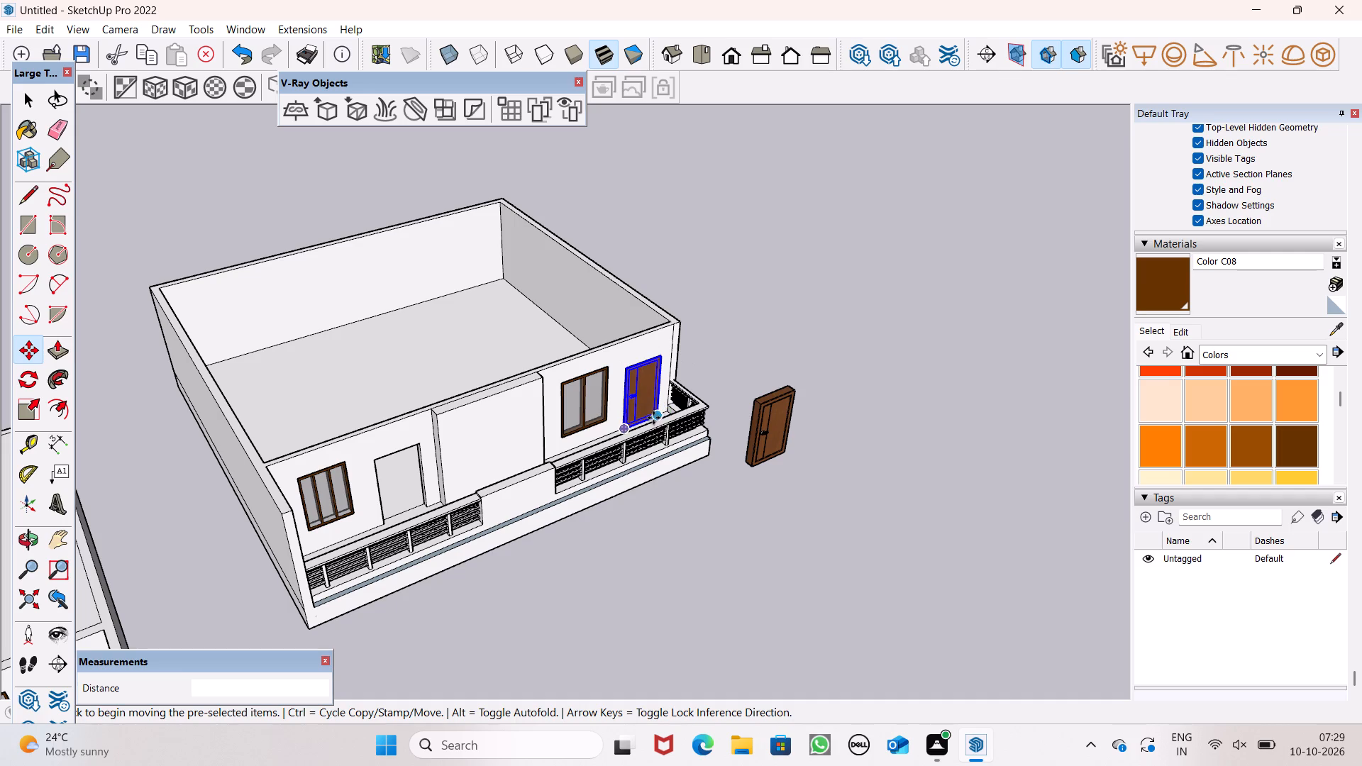
{"action": "left_click_drag", "start_coordinate": [653, 417], "coordinate": [416, 509]}
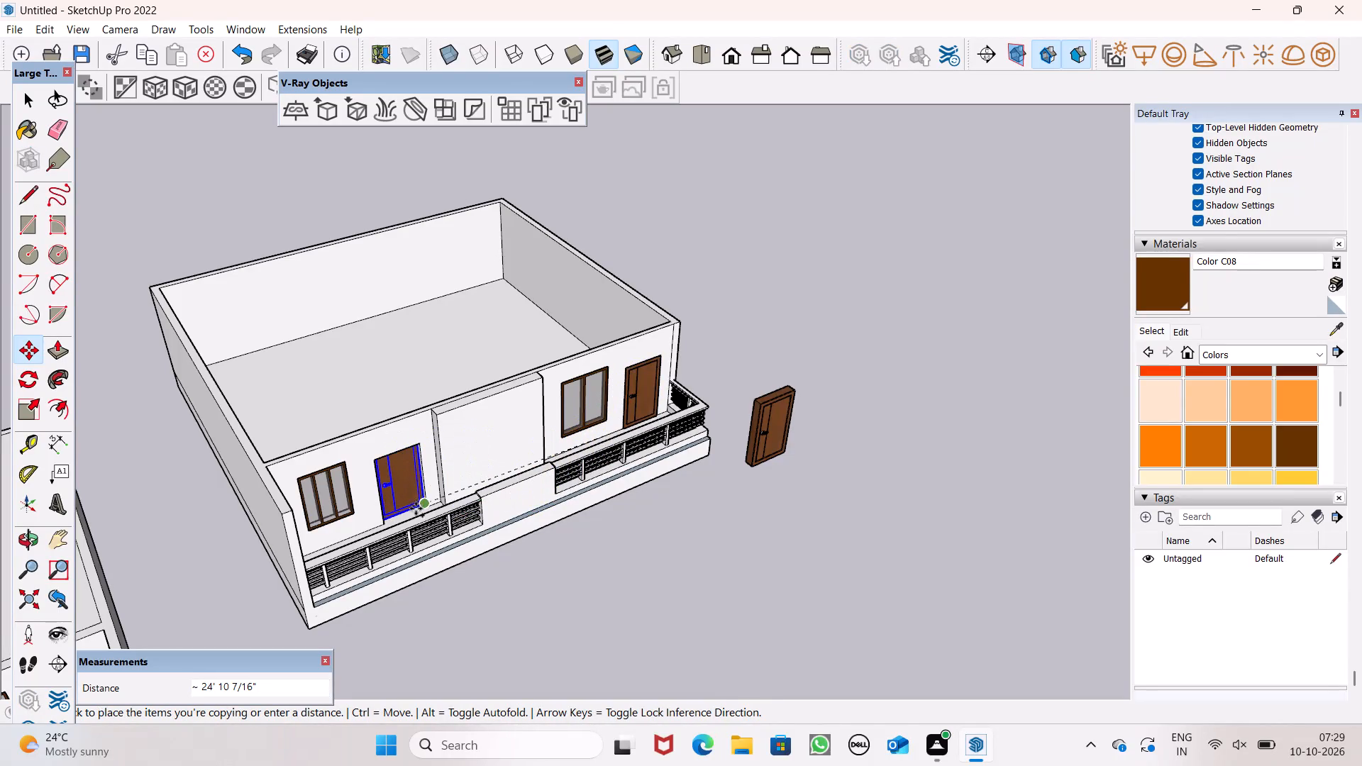
{"action": "left_click_drag", "start_coordinate": [416, 509], "coordinate": [422, 503]}
Move the copied door by its lower corner onto the lower corner of the doorway beside the three-panel window.
{"action": "scroll", "coordinate": [431, 495], "scroll_direction": "up", "scroll_amount": 7}
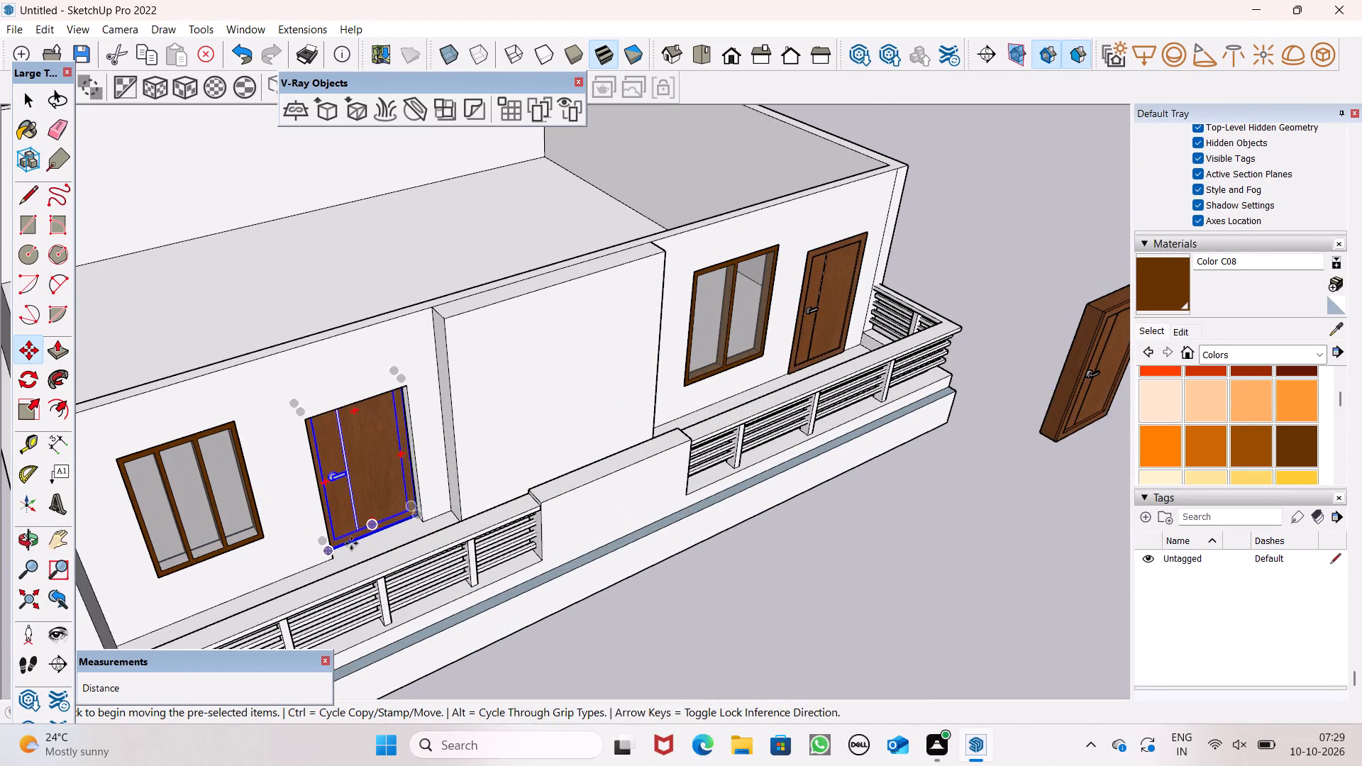
{"action": "scroll", "coordinate": [351, 543], "scroll_direction": "up", "scroll_amount": 5}
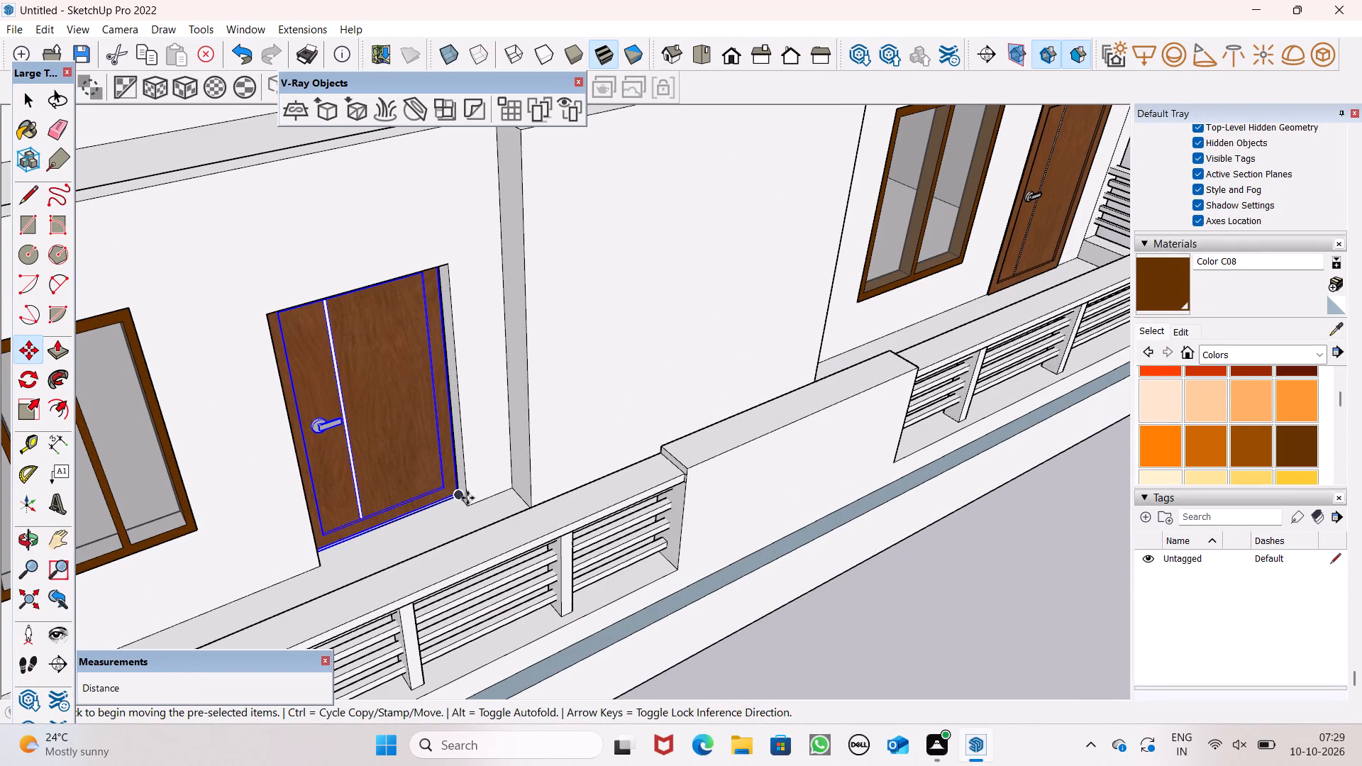
{"action": "left_click_drag", "start_coordinate": [455, 496], "coordinate": [489, 511]}
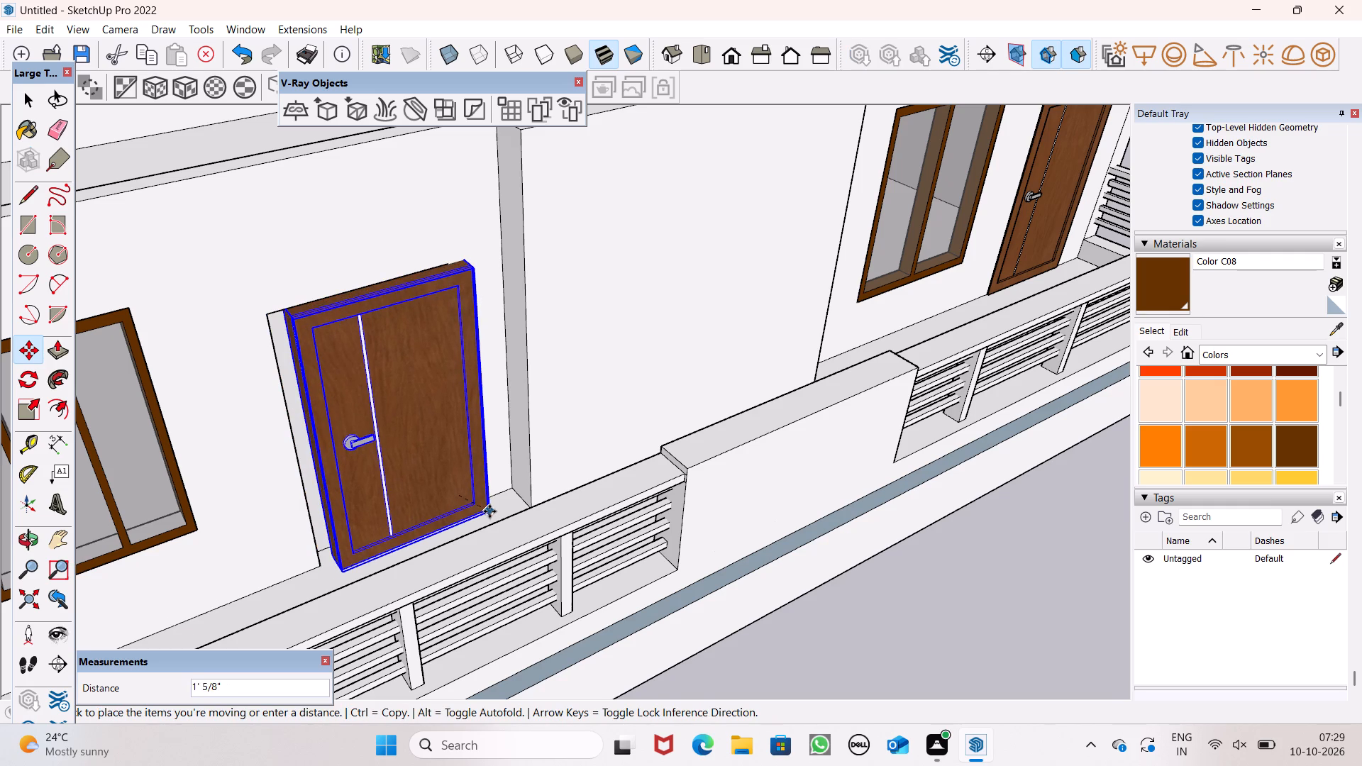
{"action": "left_click_drag", "start_coordinate": [489, 511], "coordinate": [463, 511]}
{"action": "scroll", "coordinate": [462, 503], "scroll_direction": "down", "scroll_amount": 7}
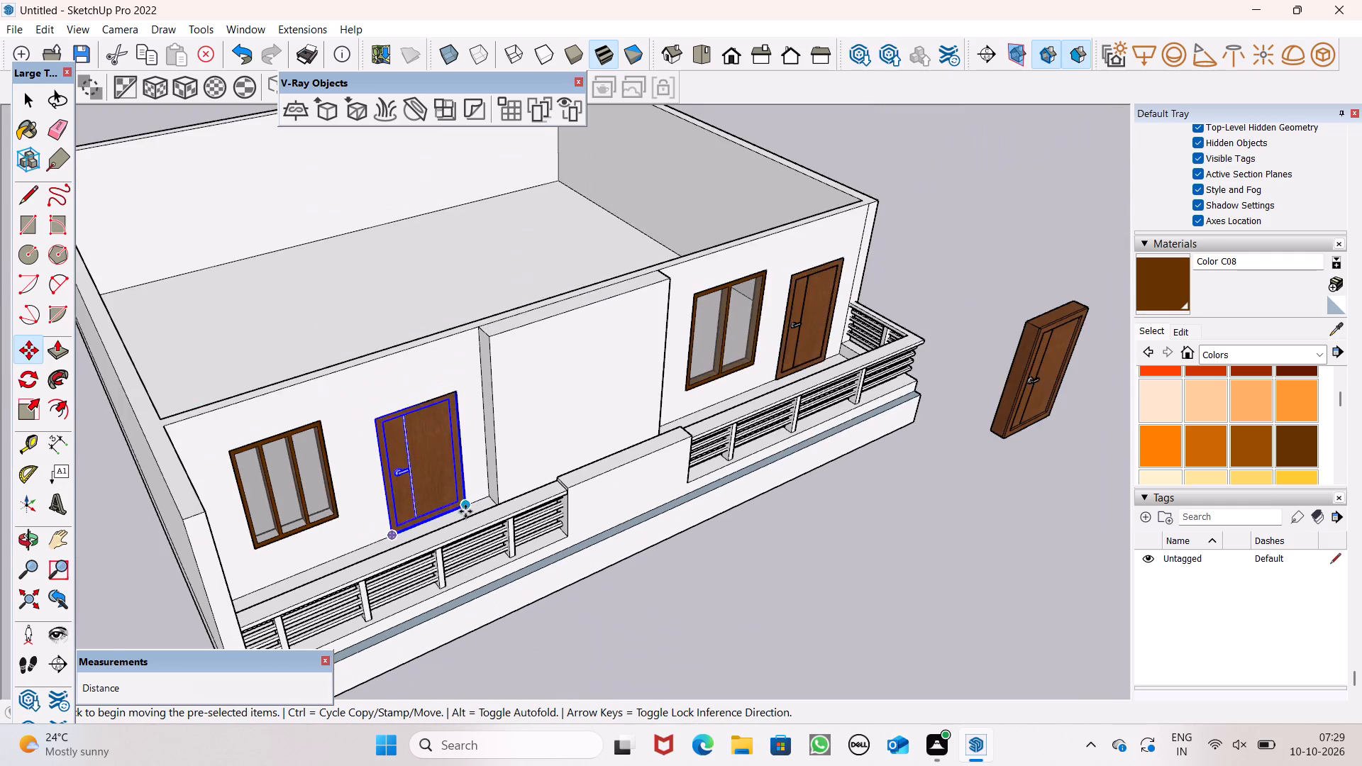
{"action": "scroll", "coordinate": [465, 511], "scroll_direction": "down", "scroll_amount": 5}
{"action": "key", "text": "space"}
Examine the fitted doors and windows from inside the balcony building and from the front of both buildings.
{"action": "middle_click_drag", "start_coordinate": [553, 616], "coordinate": [778, 655]}
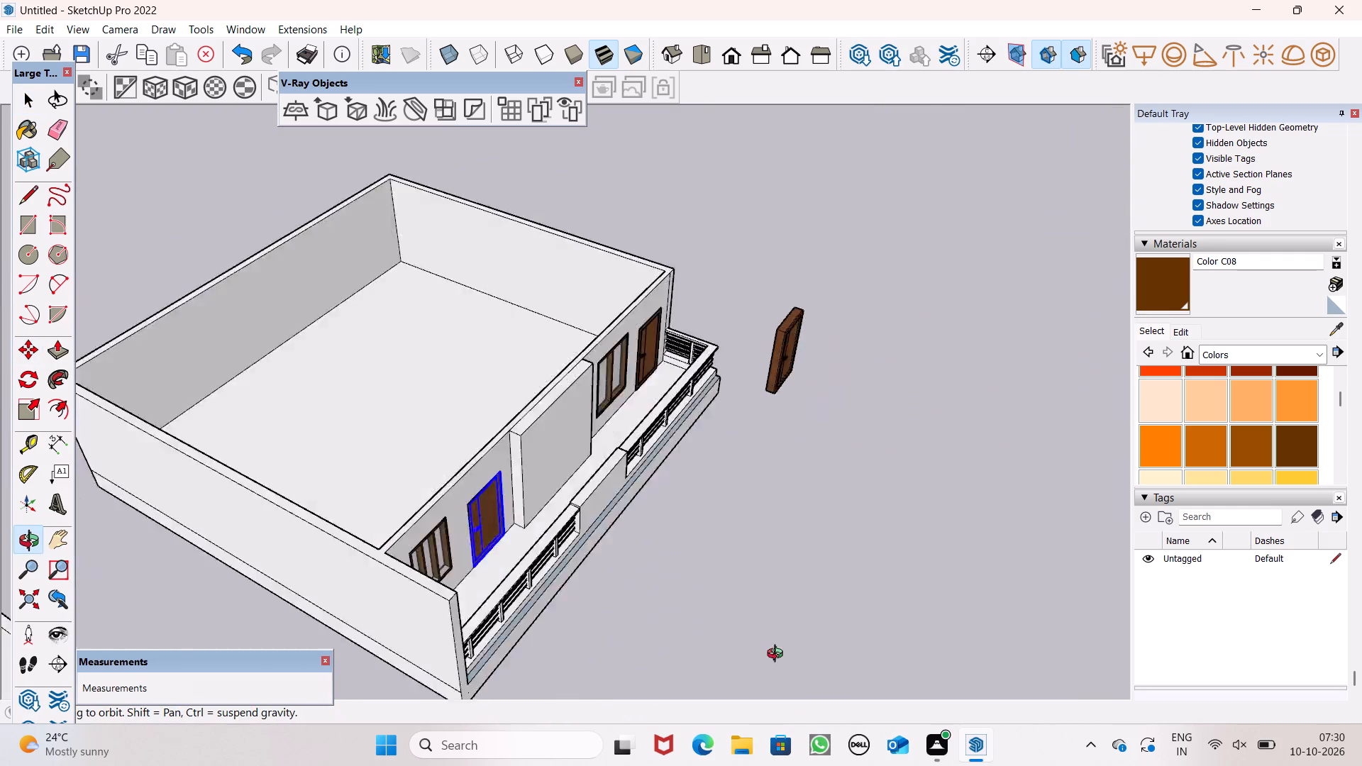
{"action": "middle_click_drag", "start_coordinate": [778, 655], "coordinate": [1131, 639]}
{"action": "middle_click_drag", "start_coordinate": [738, 594], "coordinate": [843, 533]}
{"action": "left_click", "coordinate": [1025, 519]}
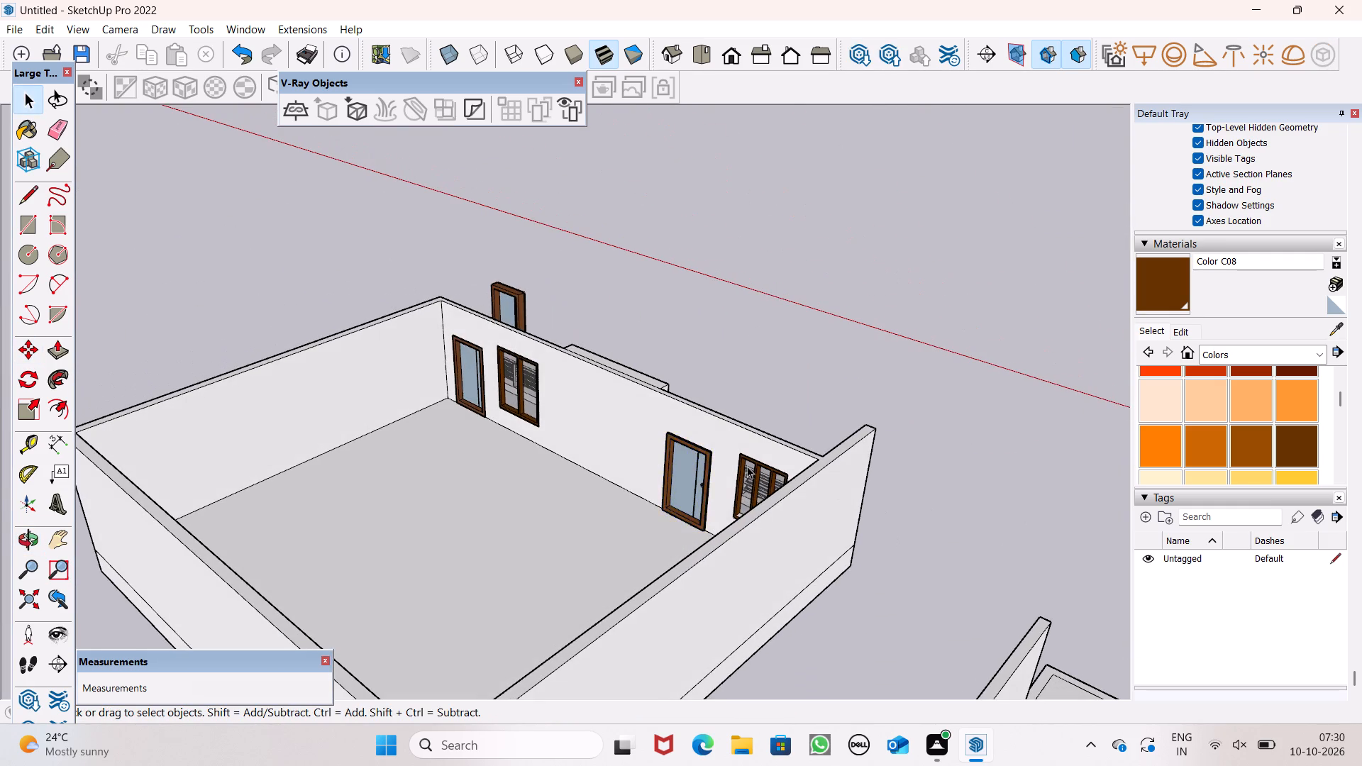
{"action": "scroll", "coordinate": [746, 465], "scroll_direction": "up", "scroll_amount": 14}
{"action": "middle_click_drag", "start_coordinate": [741, 474], "coordinate": [546, 561]}
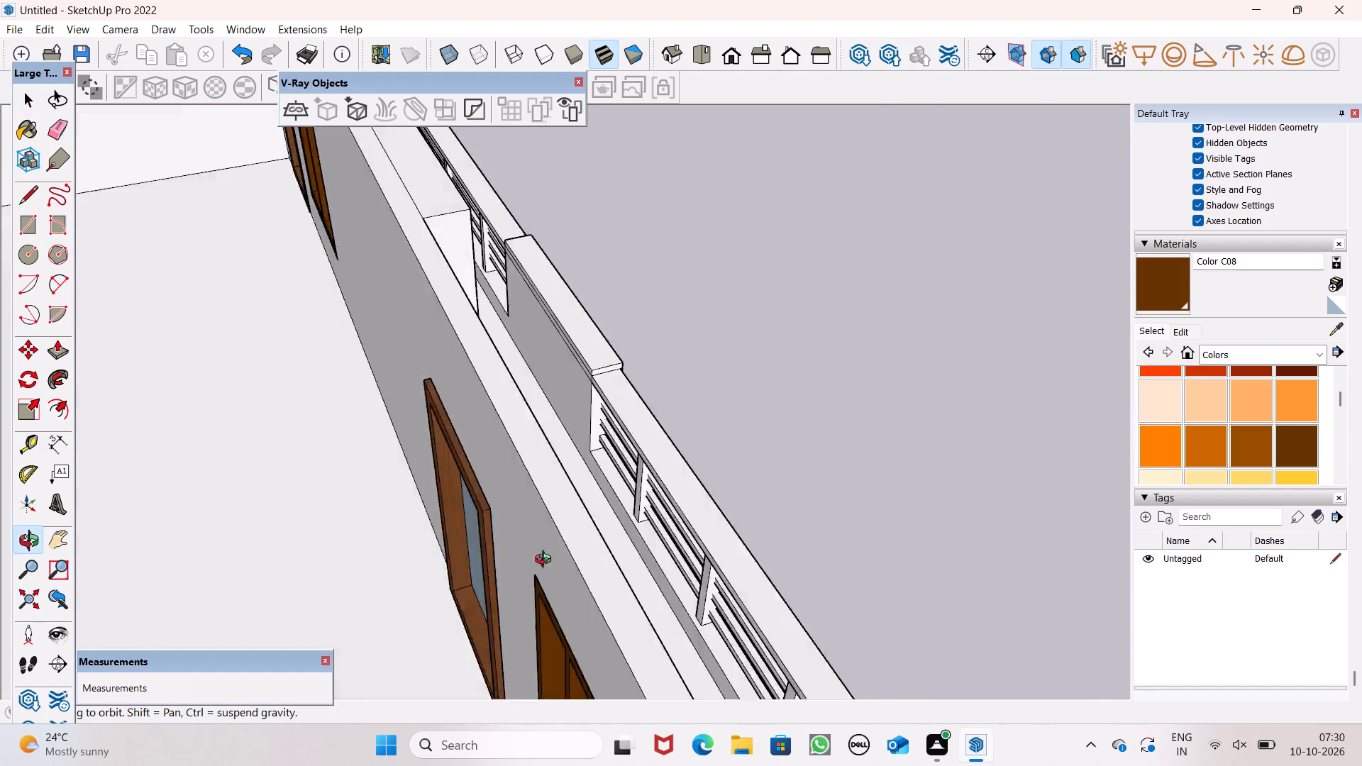
{"action": "middle_click_drag", "start_coordinate": [546, 561], "coordinate": [95, 521]}
{"action": "scroll", "coordinate": [384, 476], "scroll_direction": "down", "scroll_amount": 8}
{"action": "middle_click_drag", "start_coordinate": [689, 577], "coordinate": [380, 594]}
{"action": "scroll", "coordinate": [533, 521], "scroll_direction": "down", "scroll_amount": 9}
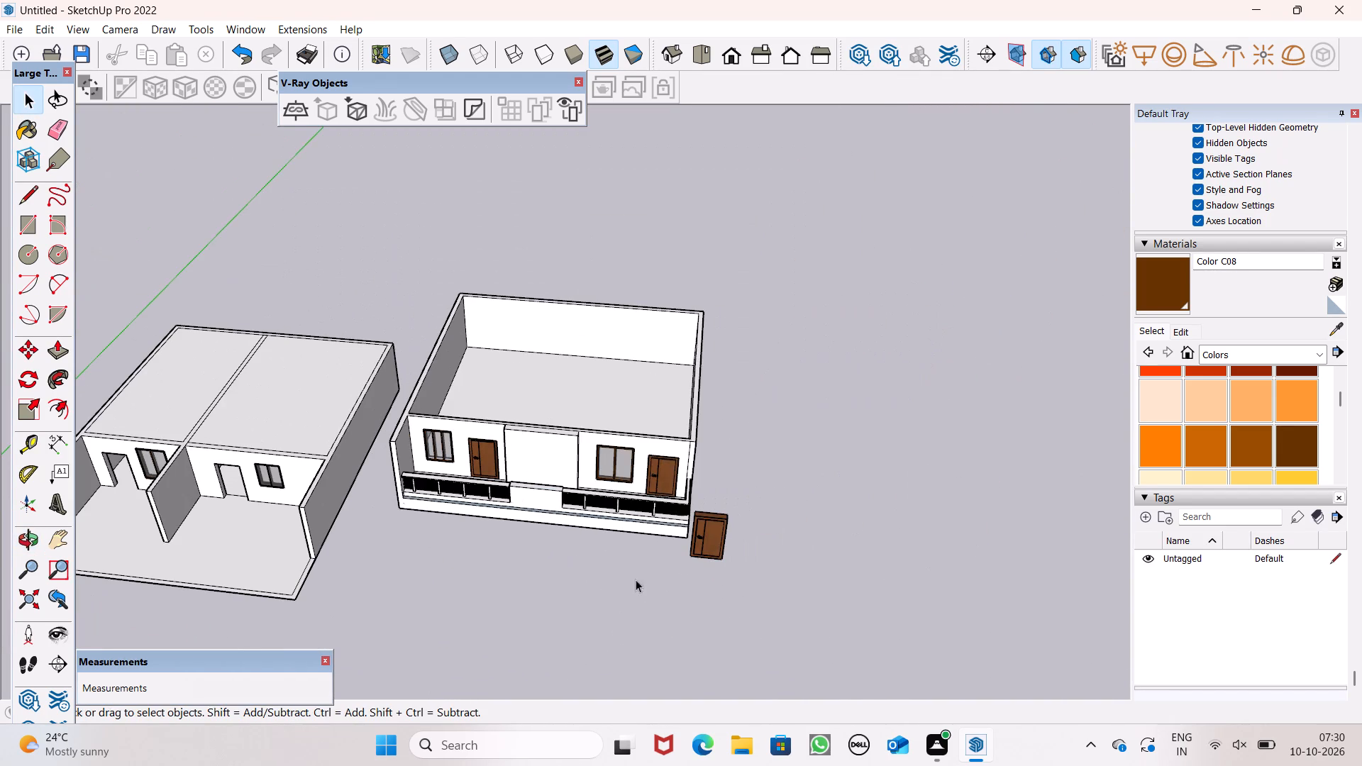
{"action": "scroll", "coordinate": [768, 566], "scroll_direction": "down", "scroll_amount": 6}
{"action": "scroll", "coordinate": [741, 591], "scroll_direction": "up", "scroll_amount": 6}
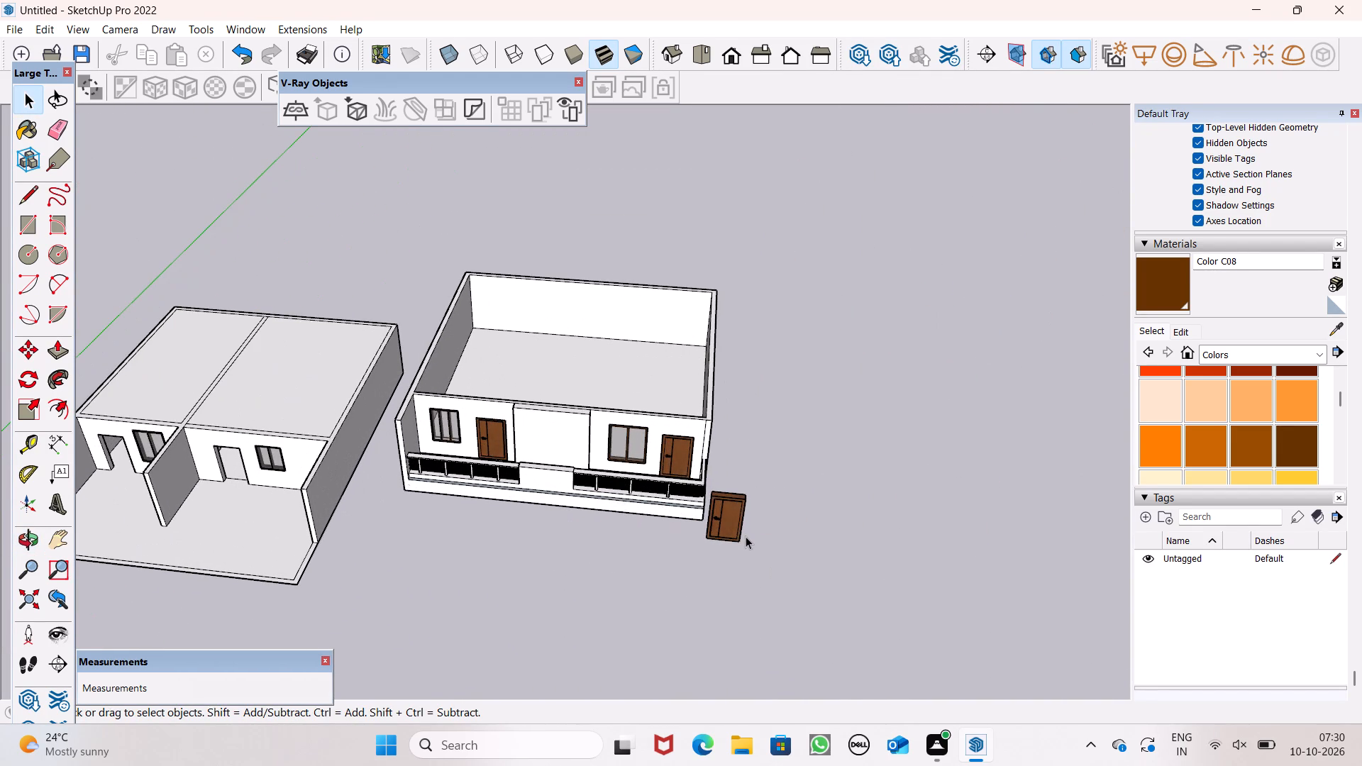
Move the spare wood door about 67' from beside the balcony building to the doorway area of the other building.
{"action": "left_click", "coordinate": [735, 533]}
{"action": "key", "text": "m"}
{"action": "key", "text": "Return"}
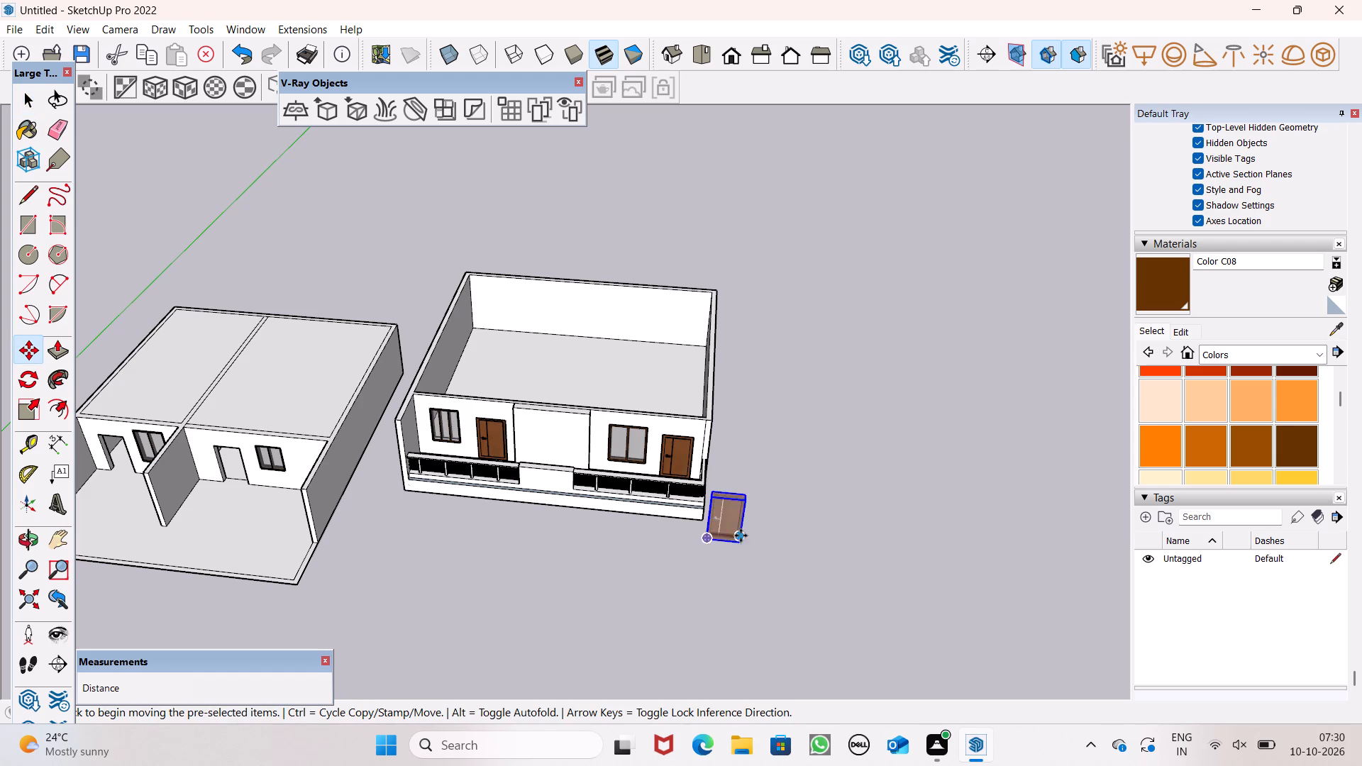
{"action": "left_click_drag", "start_coordinate": [738, 543], "coordinate": [729, 558]}
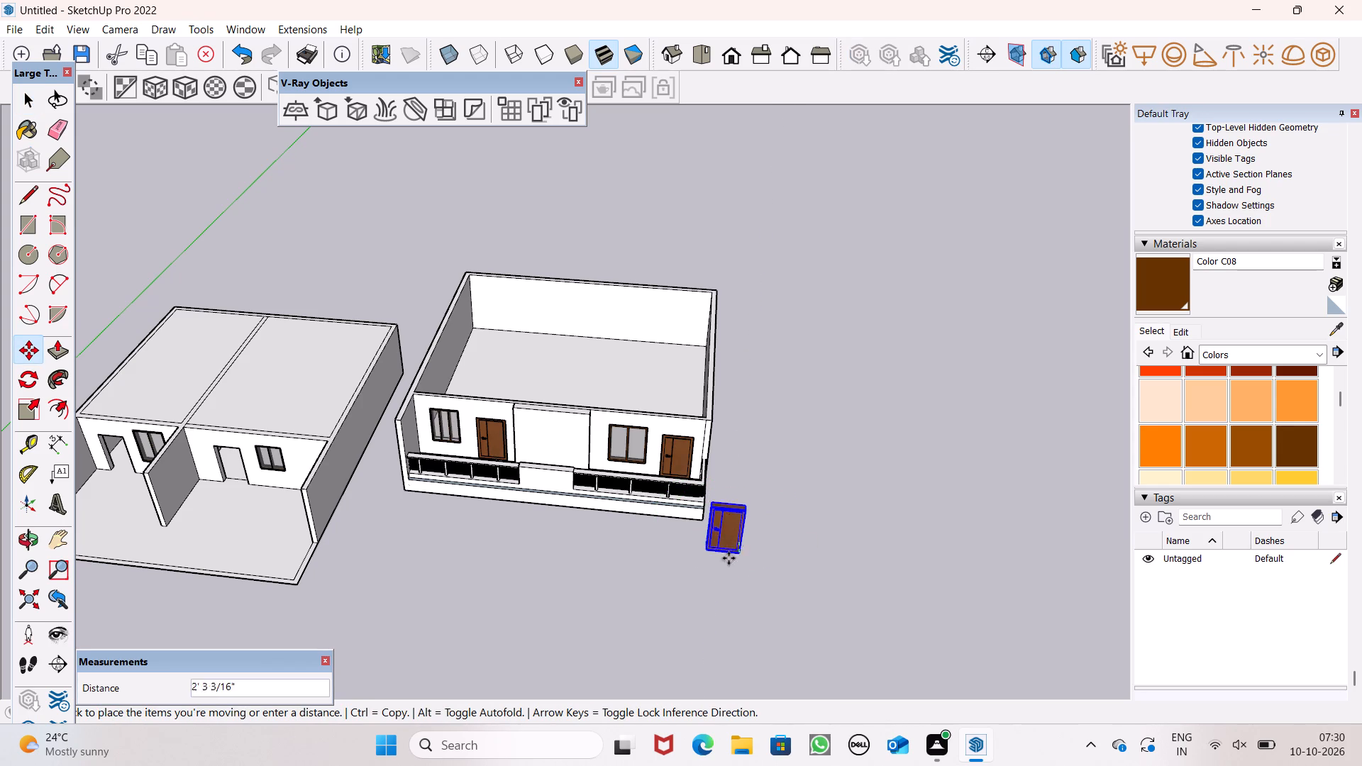
{"action": "left_click_drag", "start_coordinate": [729, 558], "coordinate": [234, 484]}
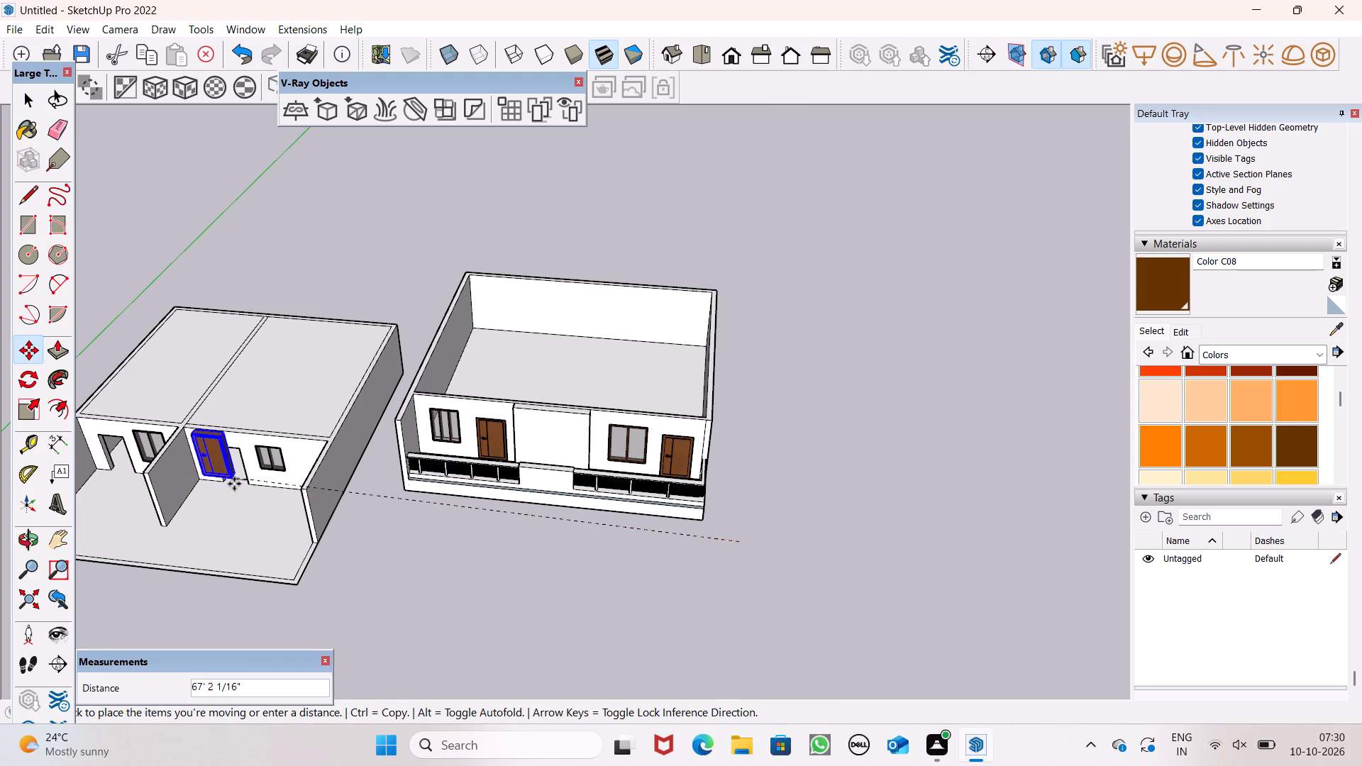
{"action": "left_click_drag", "start_coordinate": [234, 484], "coordinate": [235, 499]}
Move the spare wood door onto the open floor in front of the empty doorway beside the small two-panel window.
{"action": "scroll", "coordinate": [234, 416], "scroll_direction": "up", "scroll_amount": 7}
{"action": "scroll", "coordinate": [251, 618], "scroll_direction": "up", "scroll_amount": 5}
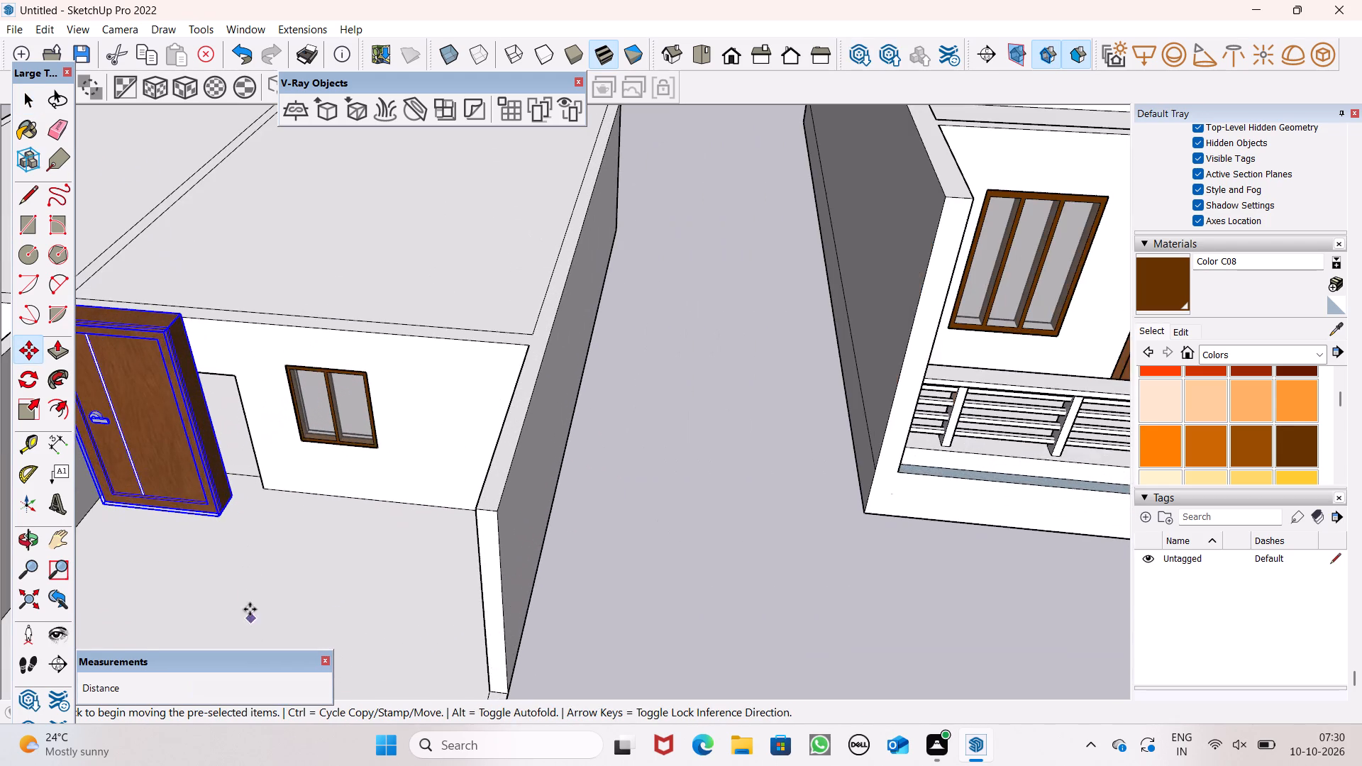
{"action": "scroll", "coordinate": [241, 570], "scroll_direction": "up", "scroll_amount": 7}
{"action": "left_click_drag", "start_coordinate": [161, 393], "coordinate": [227, 440]}
{"action": "scroll", "coordinate": [360, 433], "scroll_direction": "down", "scroll_amount": 6}
{"action": "scroll", "coordinate": [519, 446], "scroll_direction": "down", "scroll_amount": 6}
{"action": "middle_click_drag", "start_coordinate": [465, 478], "coordinate": [899, 427]}
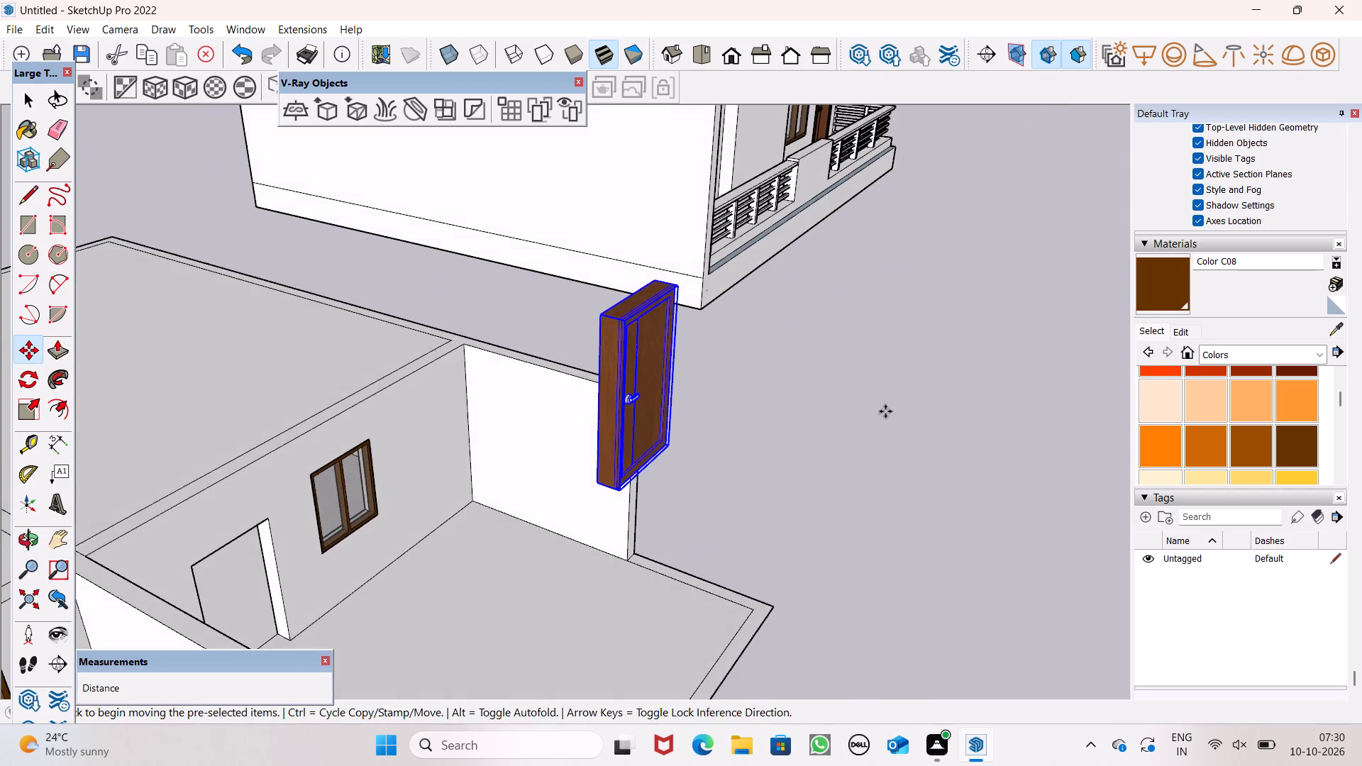
{"action": "scroll", "coordinate": [613, 394], "scroll_direction": "down", "scroll_amount": 4}
{"action": "scroll", "coordinate": [288, 501], "scroll_direction": "up", "scroll_amount": 5}
{"action": "middle_click_drag", "start_coordinate": [506, 572], "coordinate": [400, 627]}
{"action": "scroll", "coordinate": [422, 474], "scroll_direction": "down", "scroll_amount": 4}
{"action": "middle_click_drag", "start_coordinate": [382, 569], "coordinate": [351, 584]}
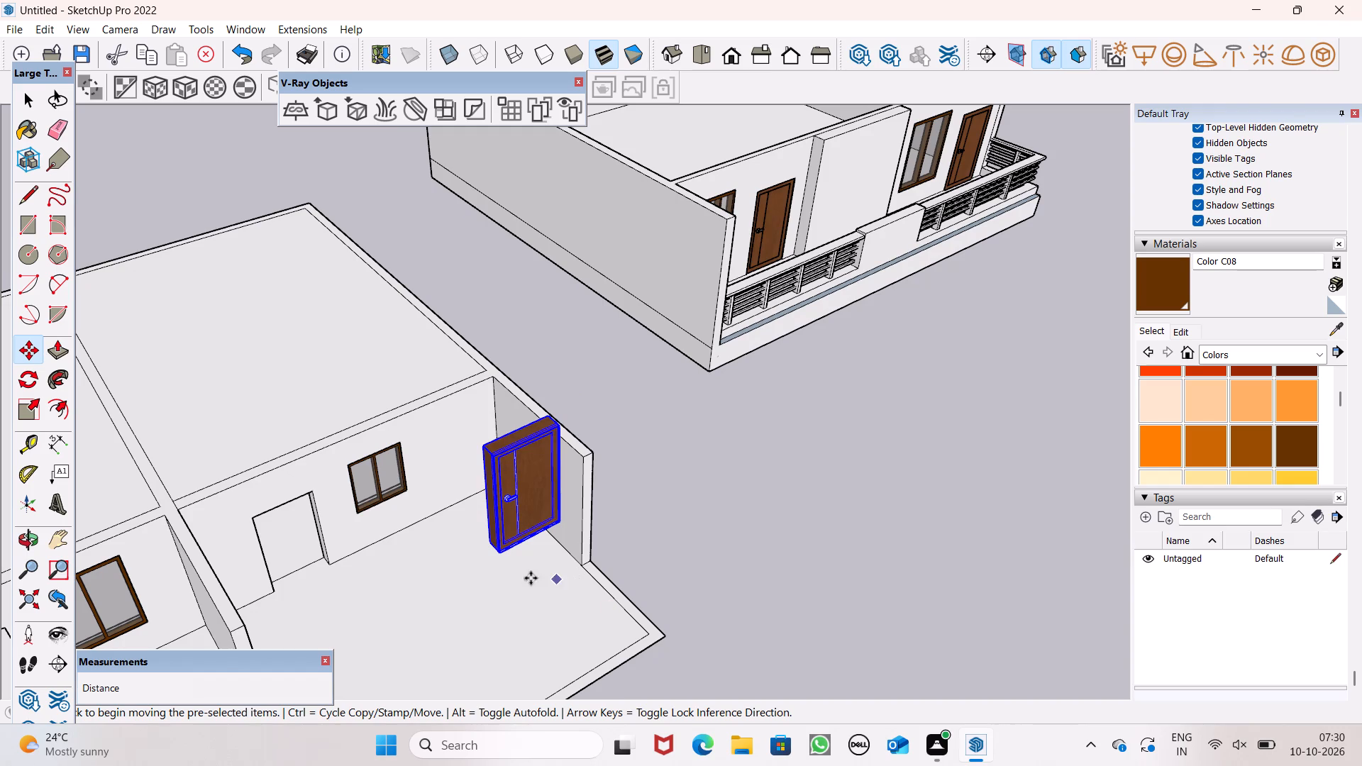
{"action": "left_click_drag", "start_coordinate": [498, 549], "coordinate": [402, 582]}
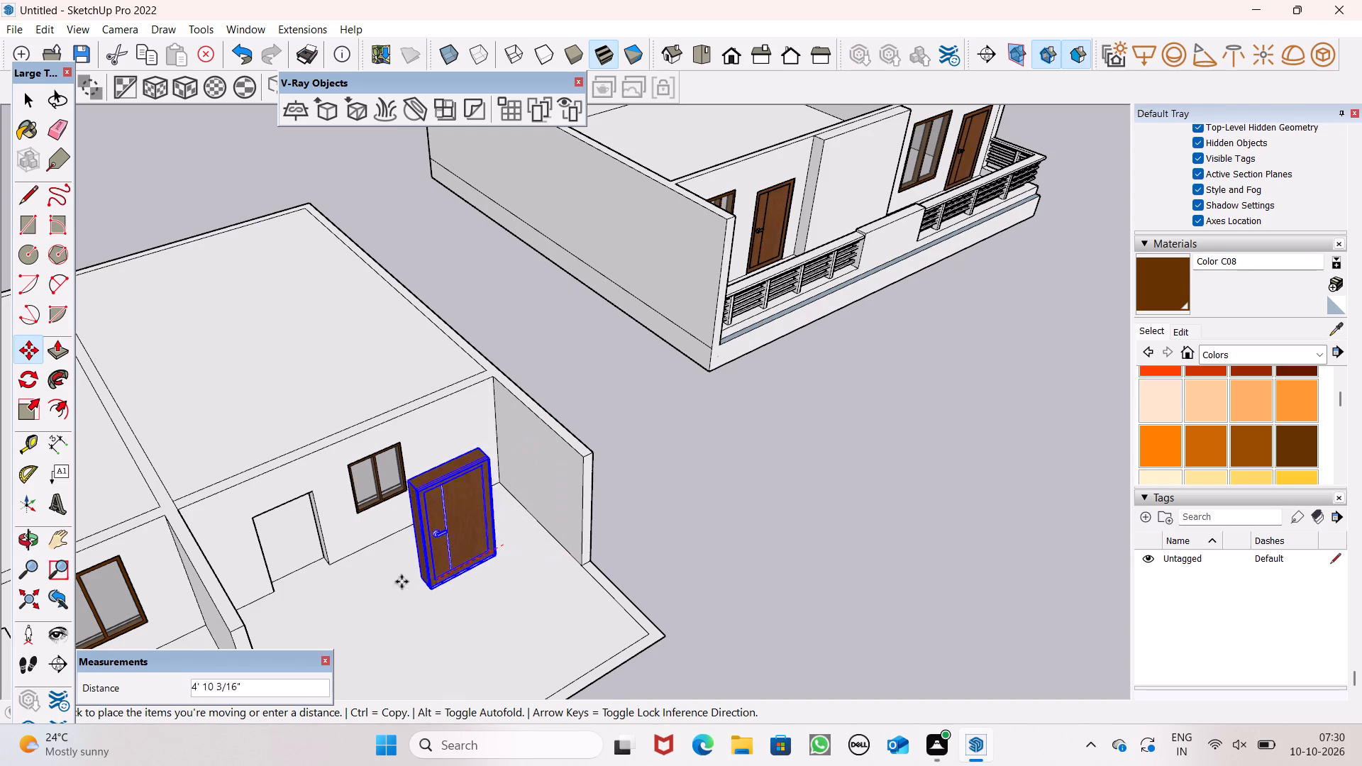
{"action": "left_click_drag", "start_coordinate": [402, 582], "coordinate": [295, 590]}
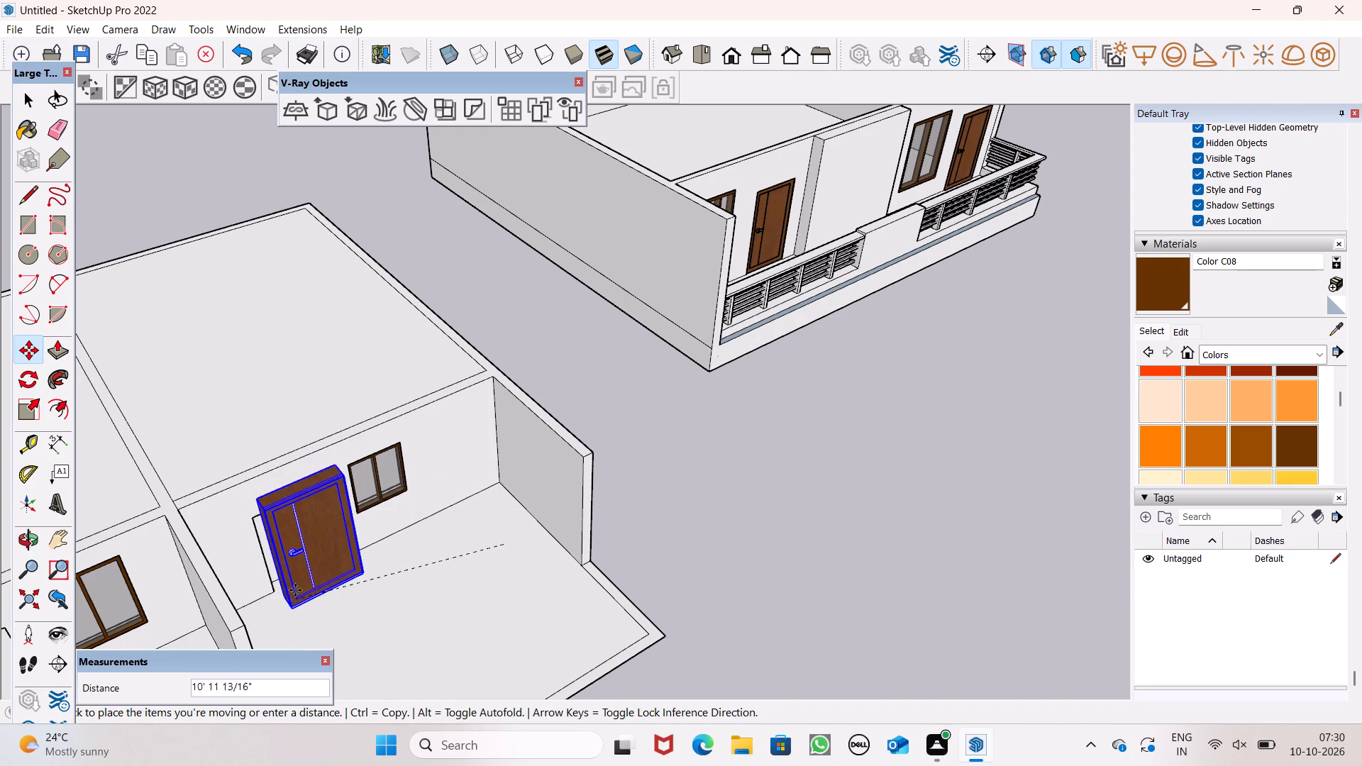
{"action": "left_click_drag", "start_coordinate": [295, 590], "coordinate": [353, 678]}
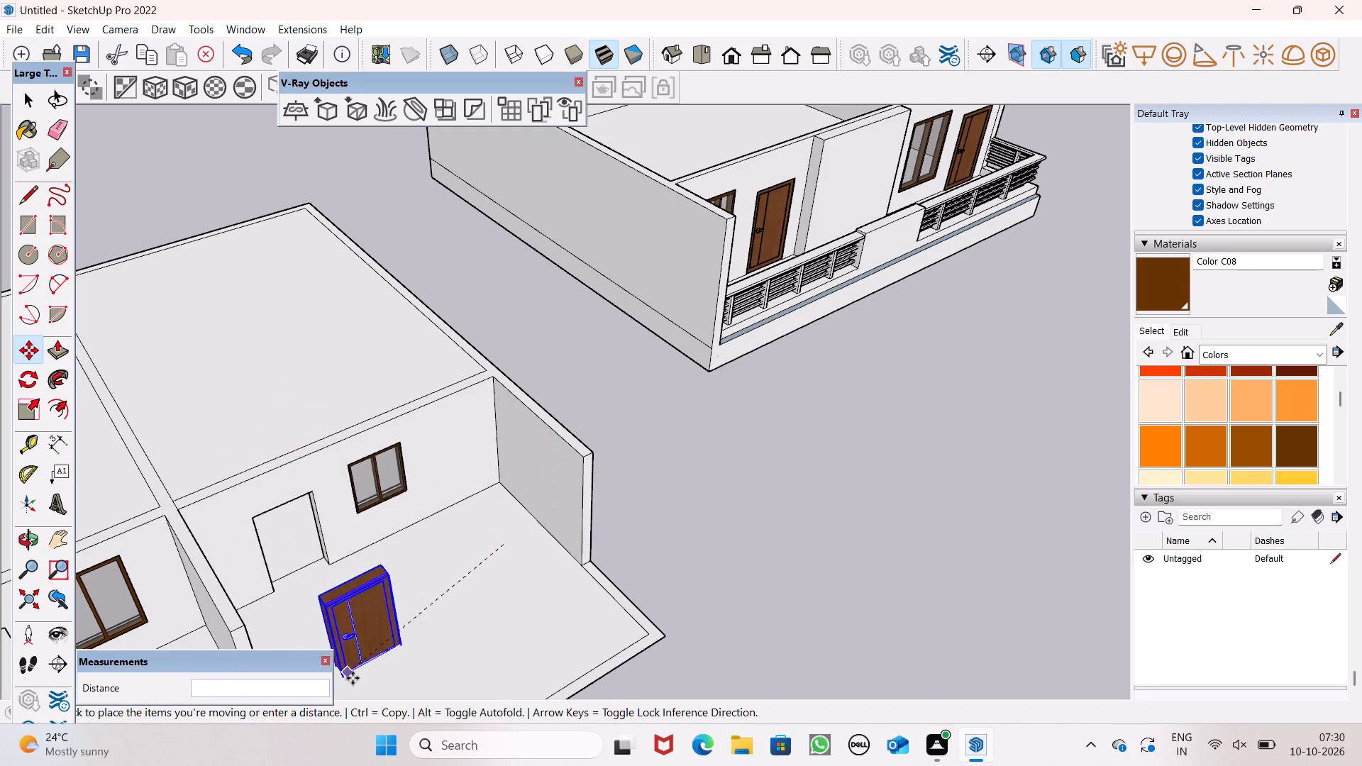
{"action": "left_click_drag", "start_coordinate": [353, 678], "coordinate": [333, 634]}
Move the wood door about 18' 5" by its lower corner onto the lower corner of that doorway, filling the opening.
{"action": "scroll", "coordinate": [292, 677], "scroll_direction": "up", "scroll_amount": 8}
{"action": "scroll", "coordinate": [248, 627], "scroll_direction": "up", "scroll_amount": 6}
{"action": "scroll", "coordinate": [333, 538], "scroll_direction": "down", "scroll_amount": 5}
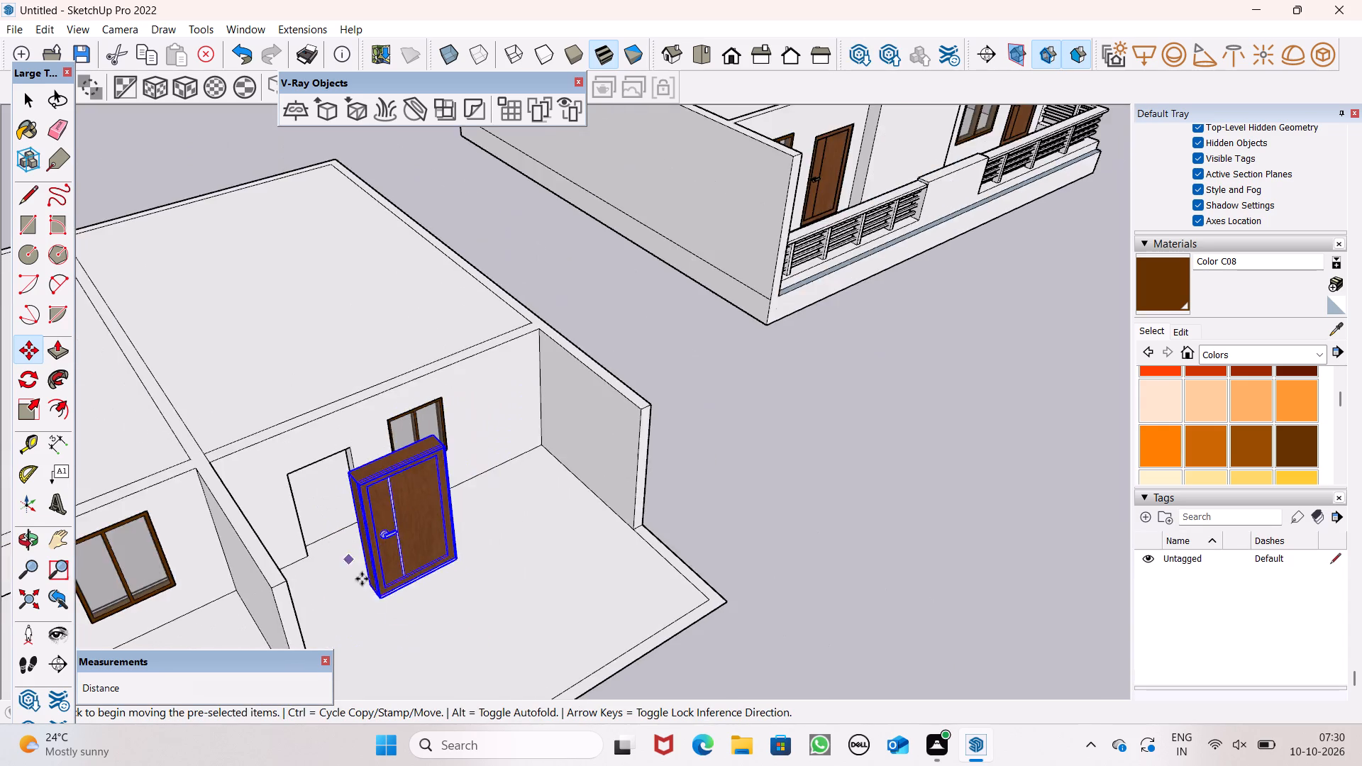
{"action": "middle_click_drag", "start_coordinate": [366, 592], "coordinate": [459, 596]}
{"action": "scroll", "coordinate": [456, 599], "scroll_direction": "up", "scroll_amount": 7}
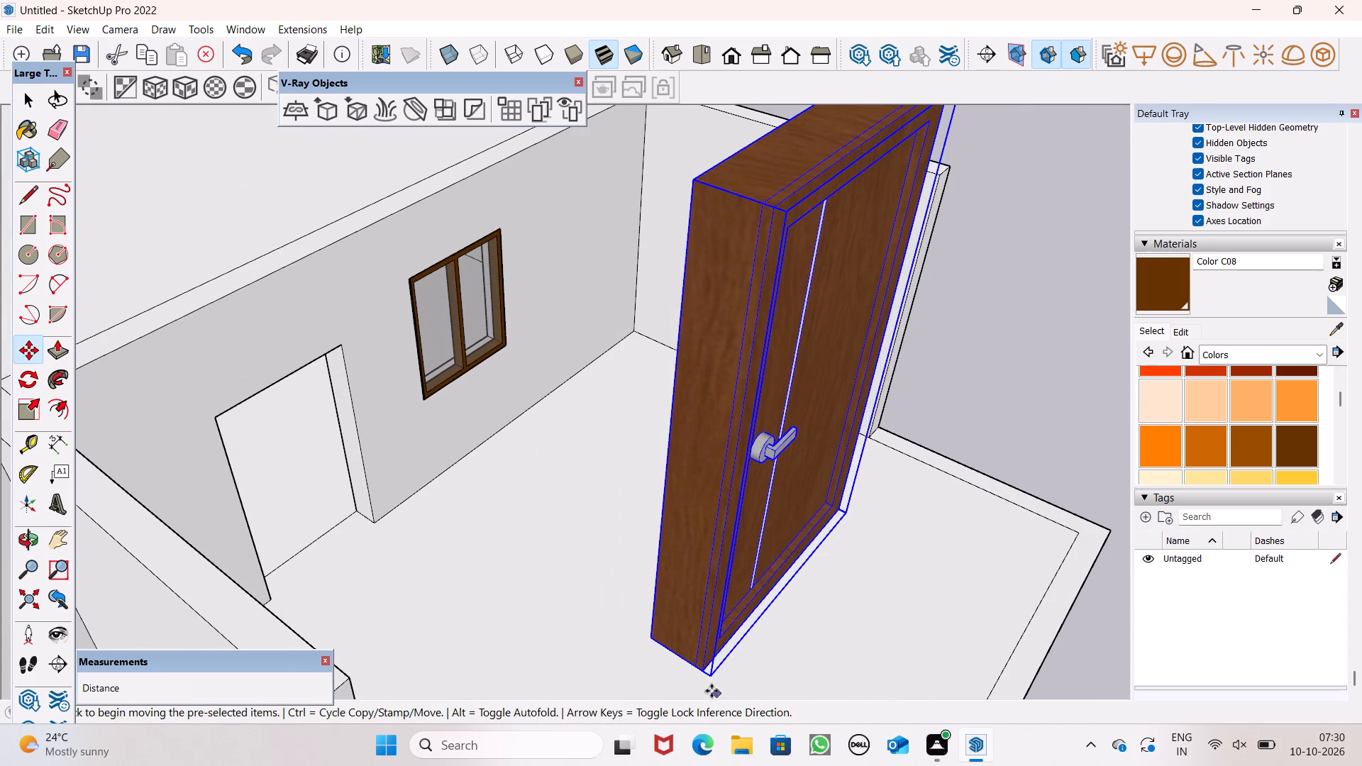
{"action": "left_click_drag", "start_coordinate": [712, 684], "coordinate": [294, 603]}
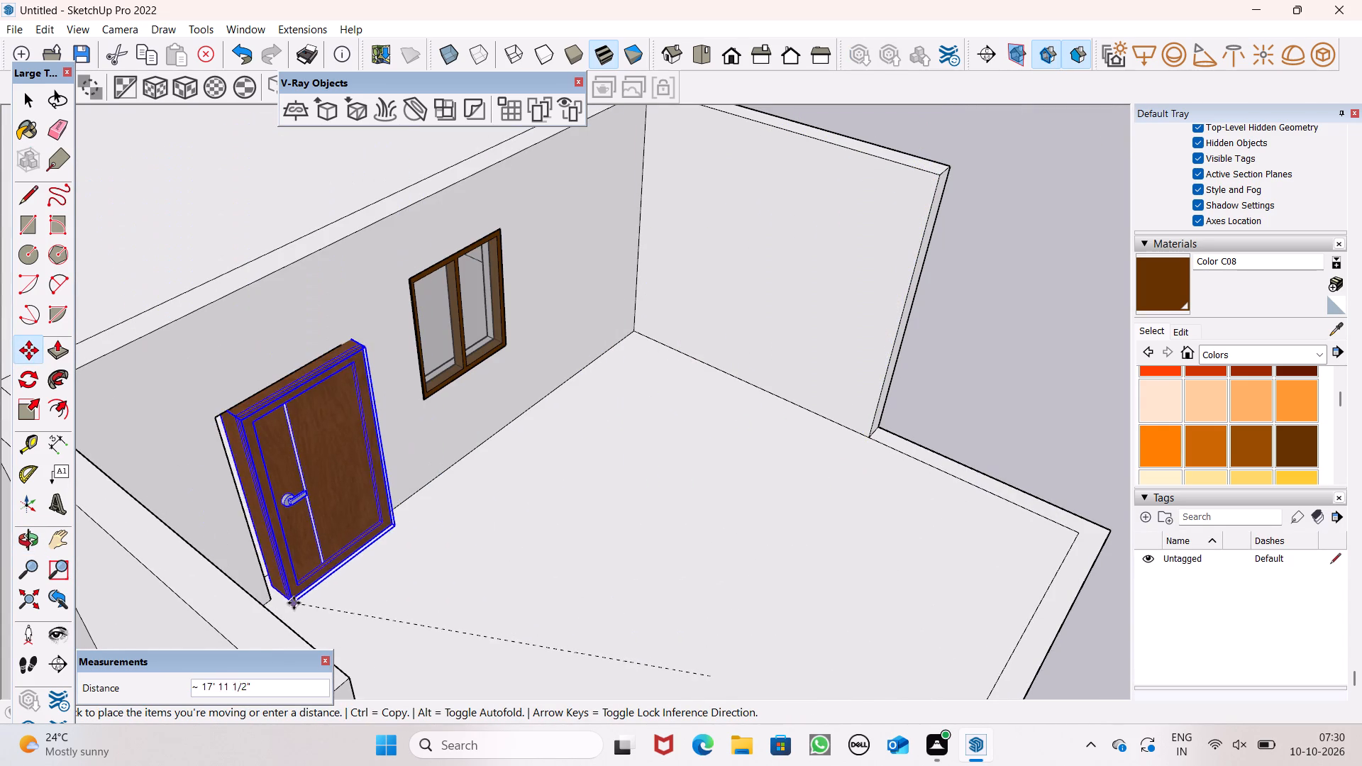
{"action": "left_click_drag", "start_coordinate": [294, 603], "coordinate": [274, 599]}
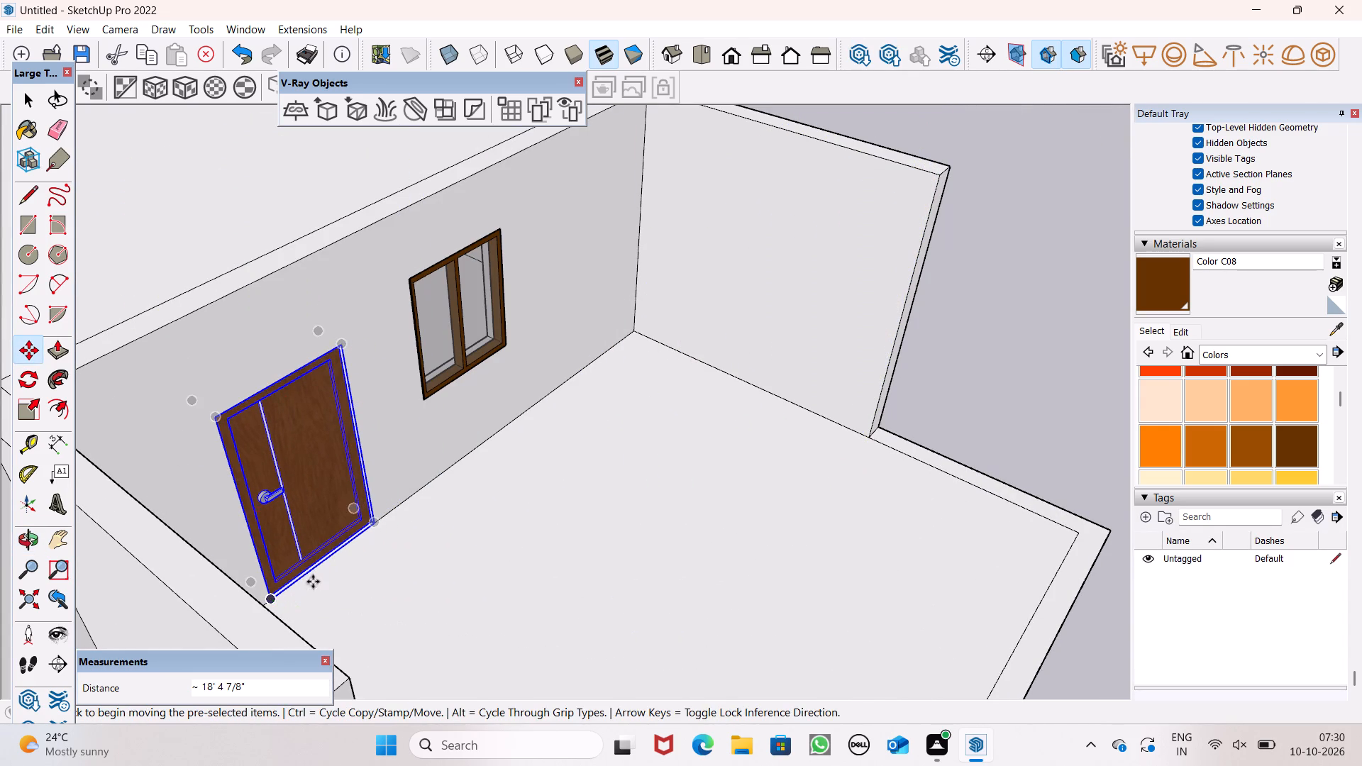
Deselect the fitted door and examine how it sits in the wall beside the two-panel window from several angles.
{"action": "scroll", "coordinate": [369, 518], "scroll_direction": "down", "scroll_amount": 3}
{"action": "middle_click_drag", "start_coordinate": [434, 532], "coordinate": [347, 519]}
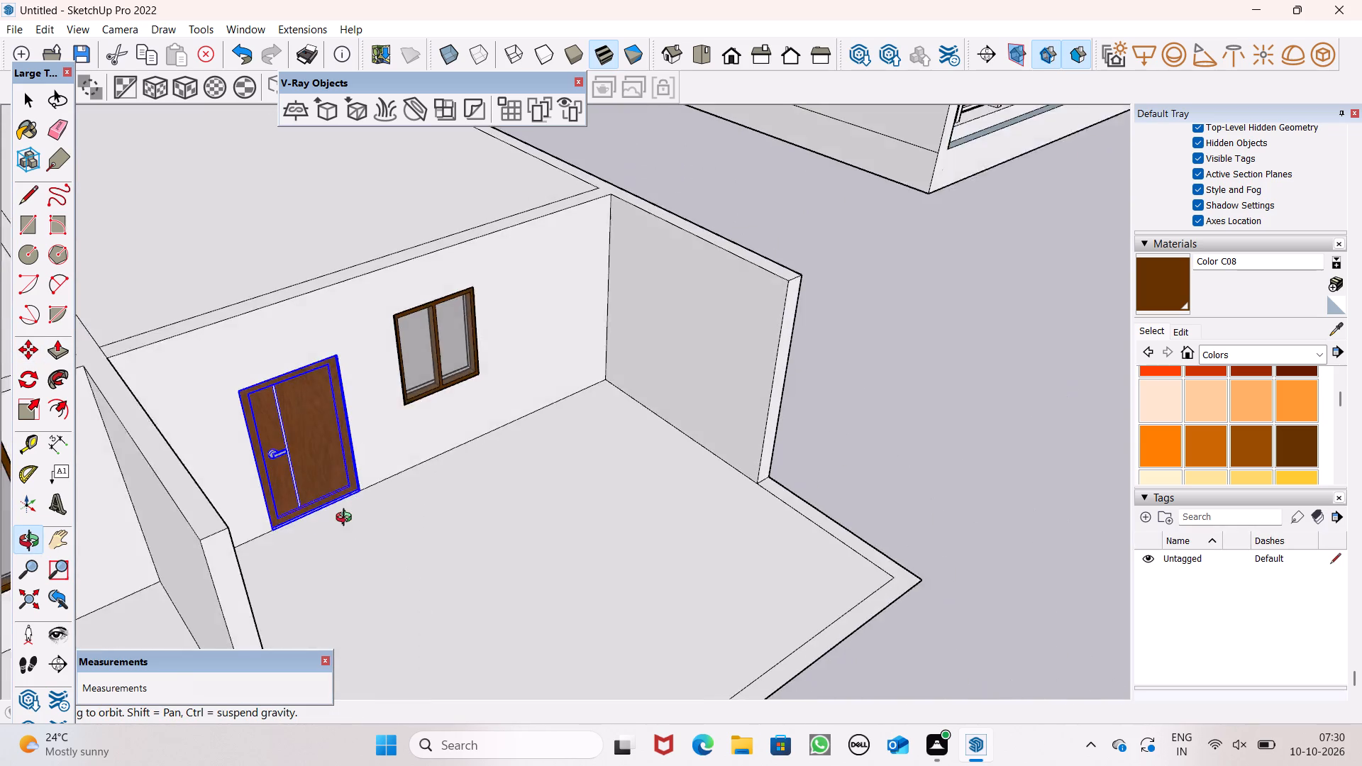
{"action": "middle_click_drag", "start_coordinate": [347, 519], "coordinate": [255, 434]}
{"action": "scroll", "coordinate": [259, 382], "scroll_direction": "up", "scroll_amount": 5}
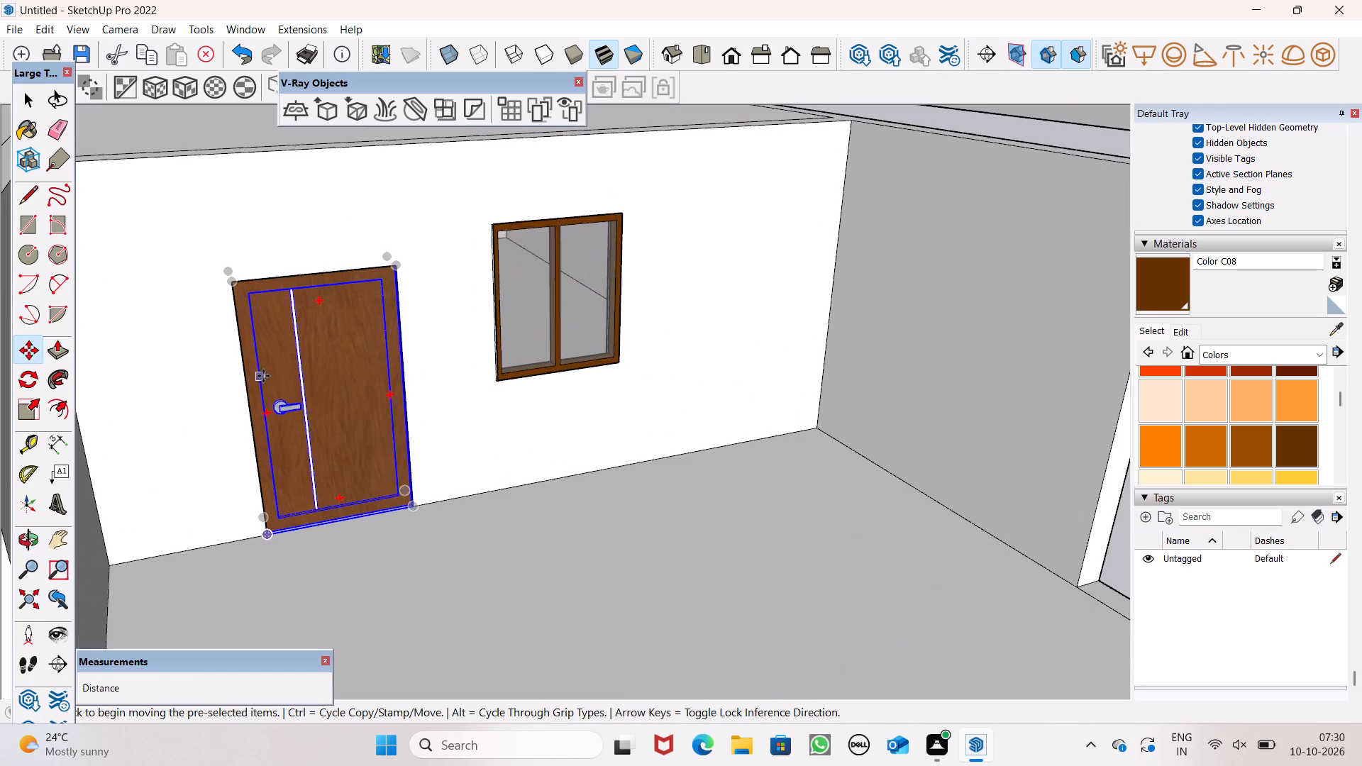
{"action": "scroll", "coordinate": [467, 454], "scroll_direction": "down", "scroll_amount": 4}
{"action": "middle_click_drag", "start_coordinate": [481, 501], "coordinate": [140, 514]}
{"action": "scroll", "coordinate": [237, 413], "scroll_direction": "up", "scroll_amount": 6}
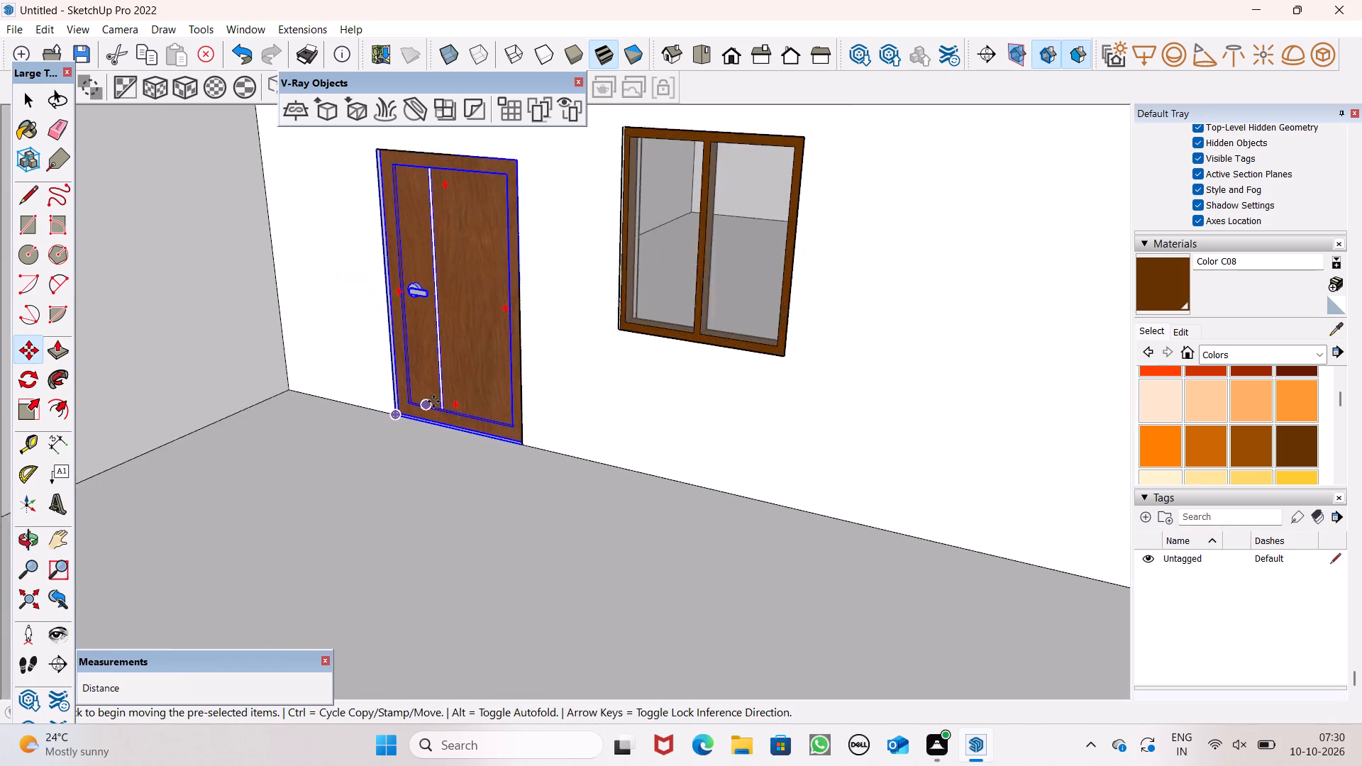
{"action": "scroll", "coordinate": [433, 401], "scroll_direction": "up", "scroll_amount": 1}
{"action": "middle_click_drag", "start_coordinate": [498, 470], "coordinate": [638, 455]}
{"action": "key", "text": "space"}
{"action": "scroll", "coordinate": [670, 479], "scroll_direction": "down", "scroll_amount": 6}
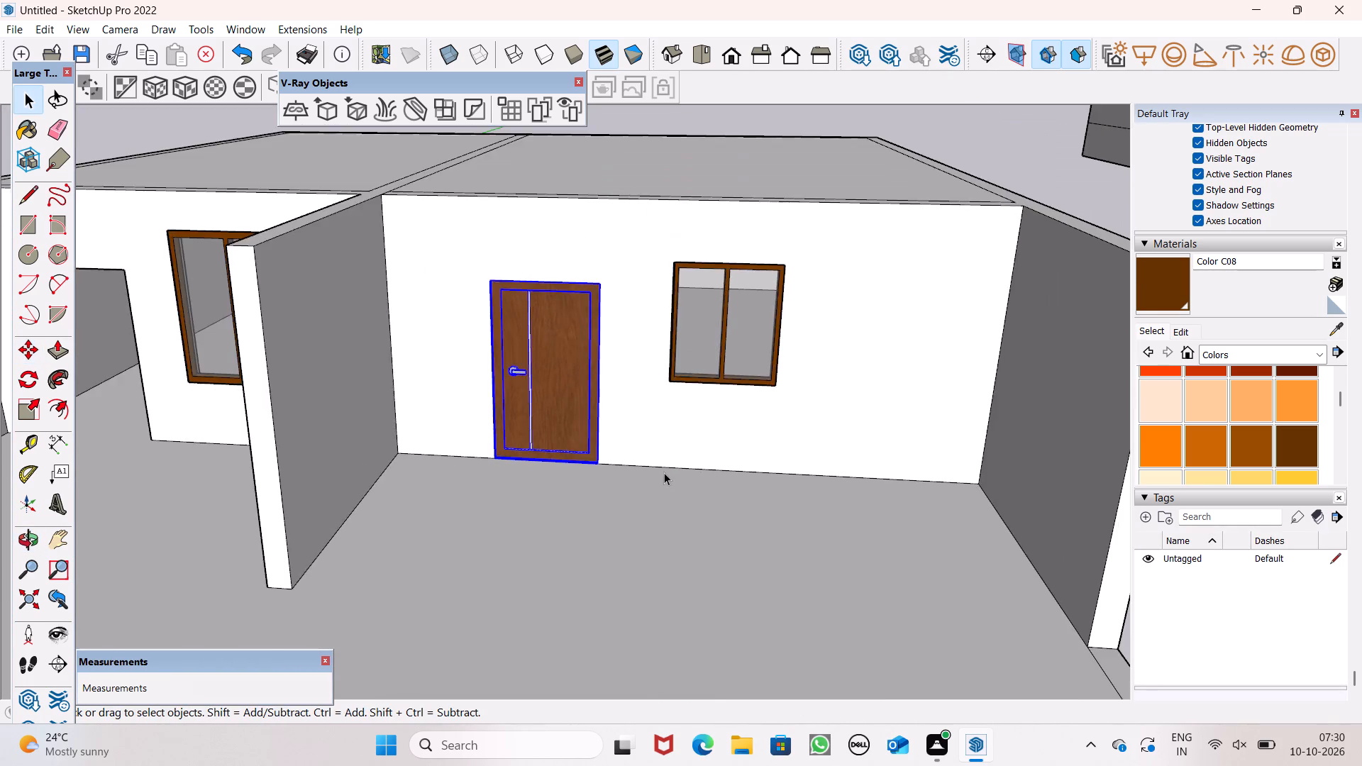
{"action": "scroll", "coordinate": [663, 472], "scroll_direction": "down", "scroll_amount": 3}
{"action": "left_click", "coordinate": [921, 144]}
{"action": "scroll", "coordinate": [594, 413], "scroll_direction": "up", "scroll_amount": 5}
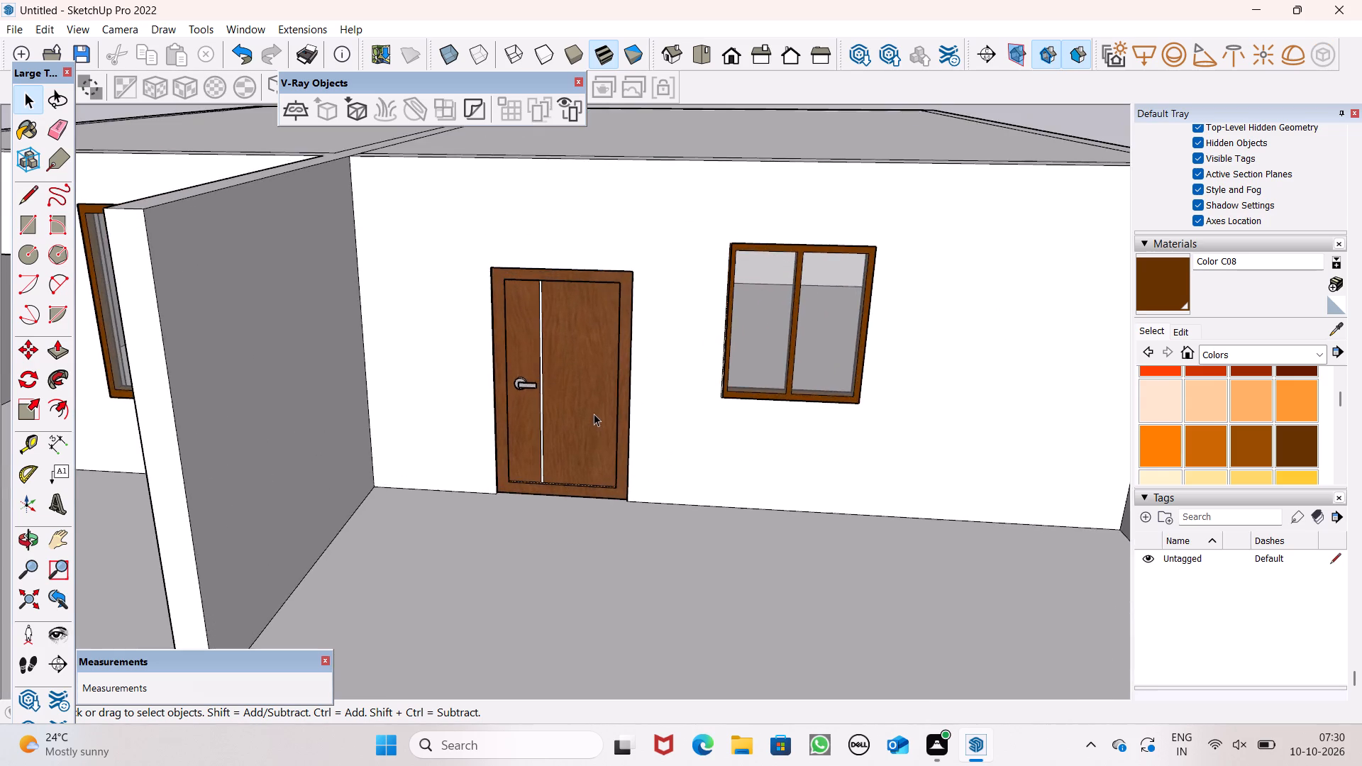
{"action": "scroll", "coordinate": [611, 443], "scroll_direction": "up", "scroll_amount": 7}
{"action": "scroll", "coordinate": [622, 445], "scroll_direction": "down", "scroll_amount": 10}
{"action": "middle_click_drag", "start_coordinate": [647, 490], "coordinate": [675, 592]}
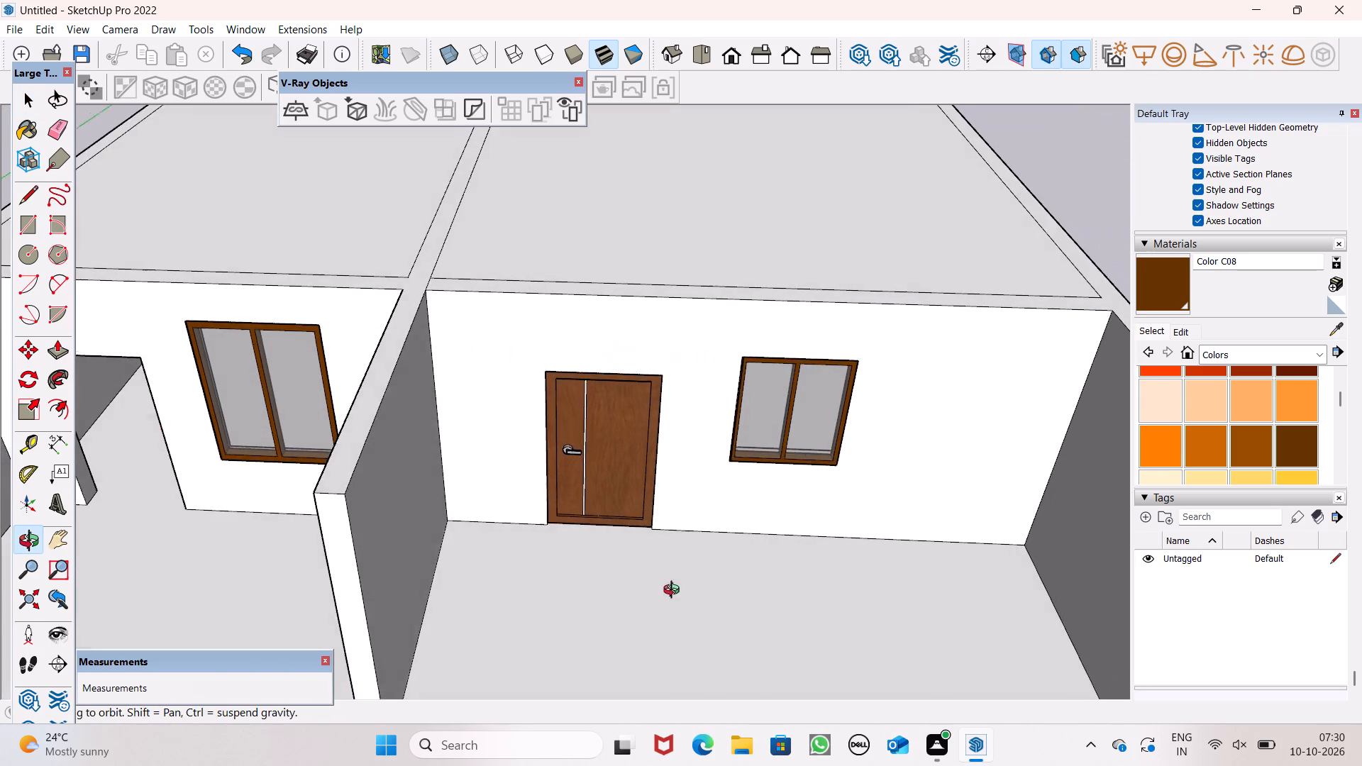
{"action": "middle_click_drag", "start_coordinate": [675, 592], "coordinate": [677, 599]}
Copy the fitted door about 18' 2 5/8" along the wall into the empty doorway of the adjoining room.
{"action": "left_click", "coordinate": [629, 524]}
{"action": "key", "text": "m"}
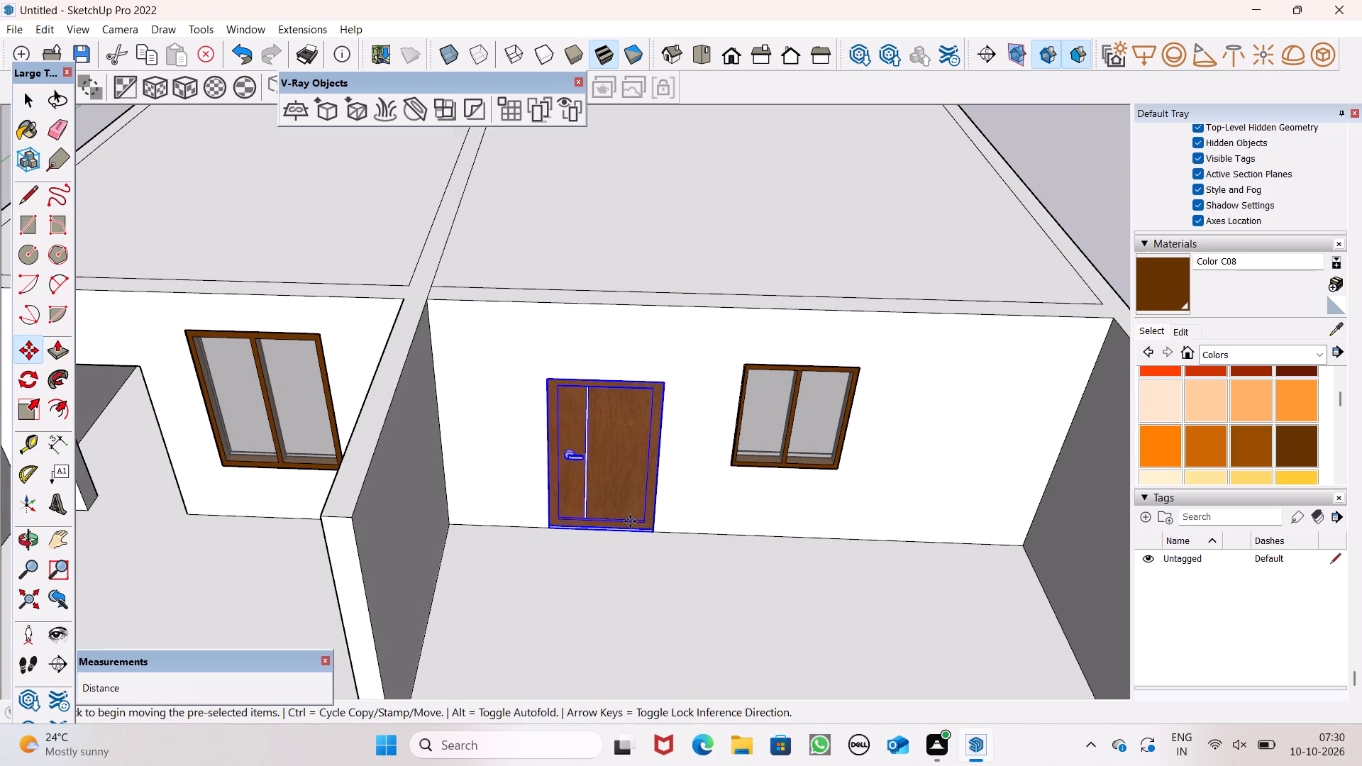
{"action": "key", "text": "Return"}
{"action": "scroll", "coordinate": [668, 504], "scroll_direction": "down", "scroll_amount": 4}
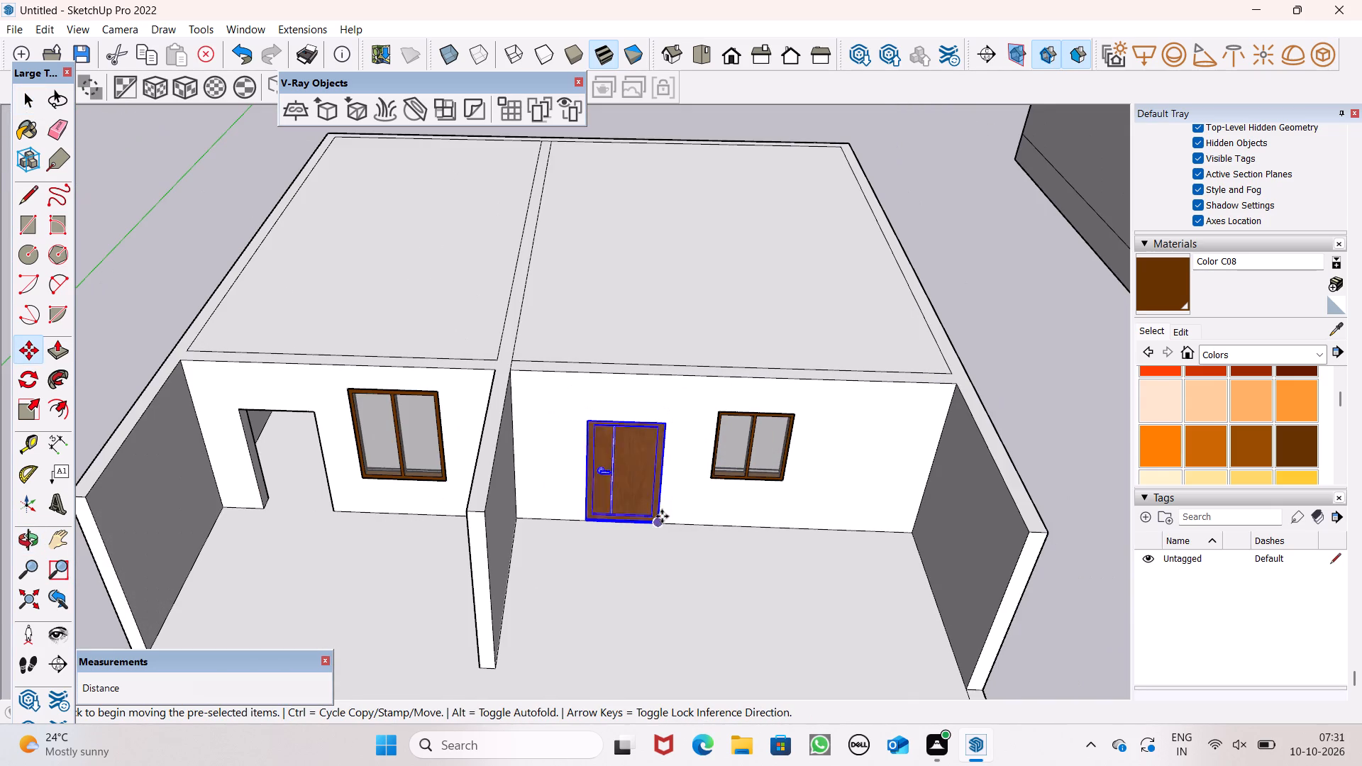
{"action": "left_click_drag", "start_coordinate": [654, 524], "coordinate": [419, 580]}
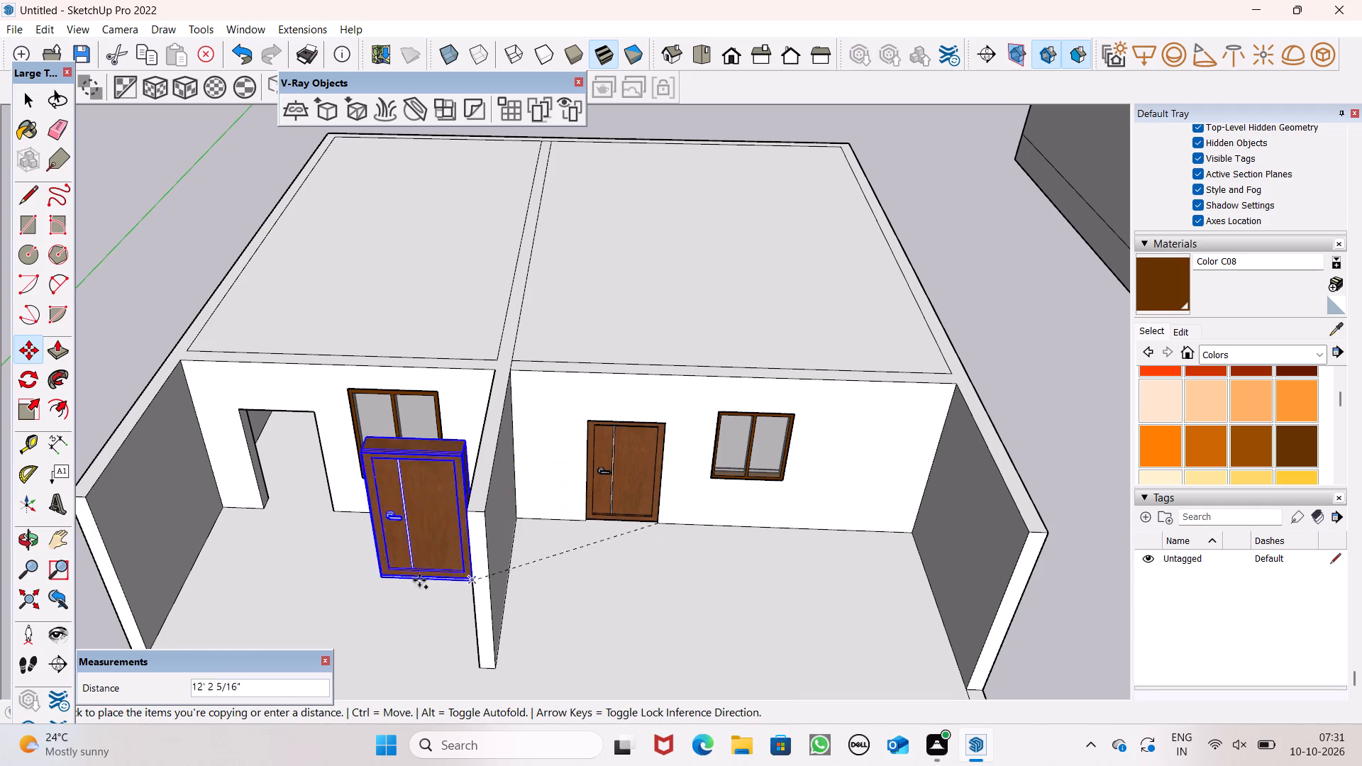
{"action": "left_click_drag", "start_coordinate": [419, 580], "coordinate": [333, 516]}
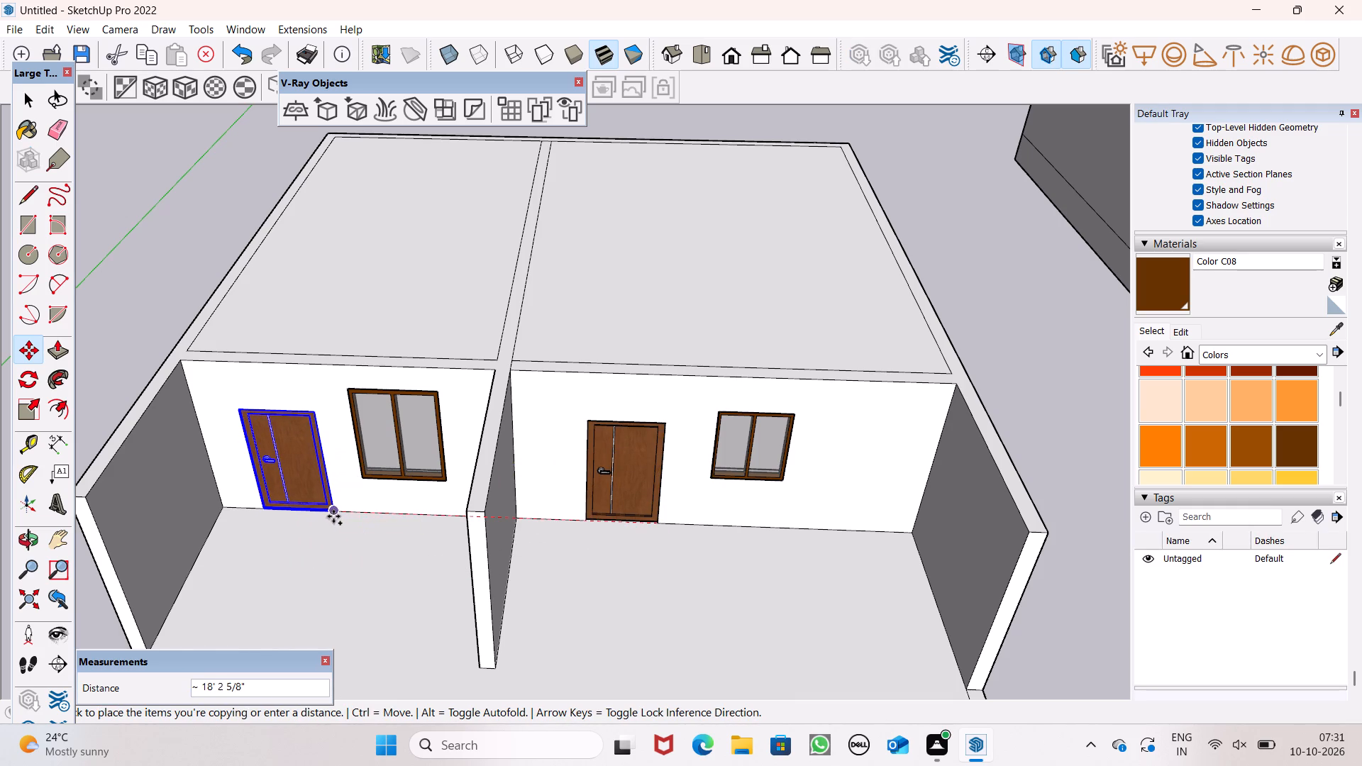
{"action": "left_click_drag", "start_coordinate": [333, 516], "coordinate": [331, 513]}
Deselect the copied door and examine the doors and windows across the fronts of both buildings.
{"action": "scroll", "coordinate": [252, 503], "scroll_direction": "up", "scroll_amount": 6}
{"action": "middle_click_drag", "start_coordinate": [321, 532], "coordinate": [420, 428]}
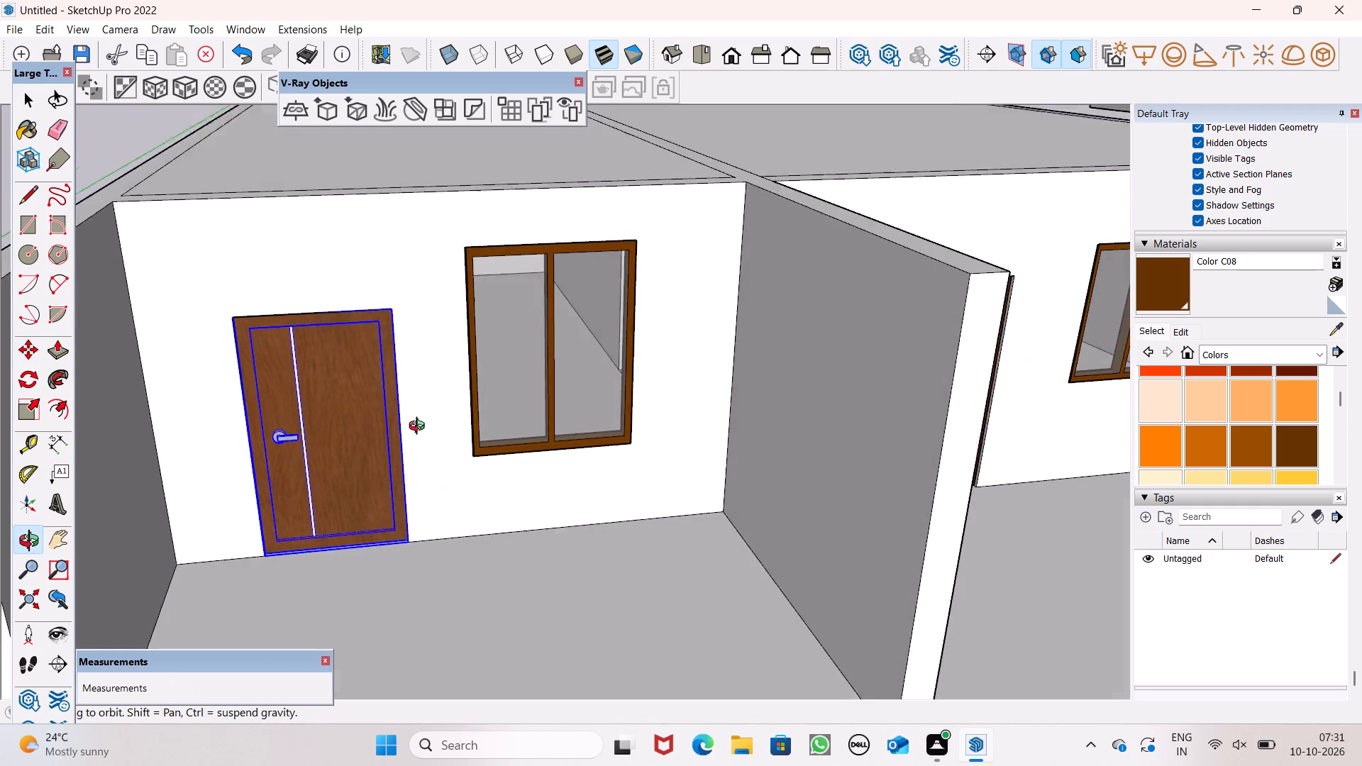
{"action": "middle_click_drag", "start_coordinate": [420, 428], "coordinate": [424, 517]}
{"action": "scroll", "coordinate": [420, 428], "scroll_direction": "up", "scroll_amount": 1}
{"action": "scroll", "coordinate": [436, 489], "scroll_direction": "down", "scroll_amount": 5}
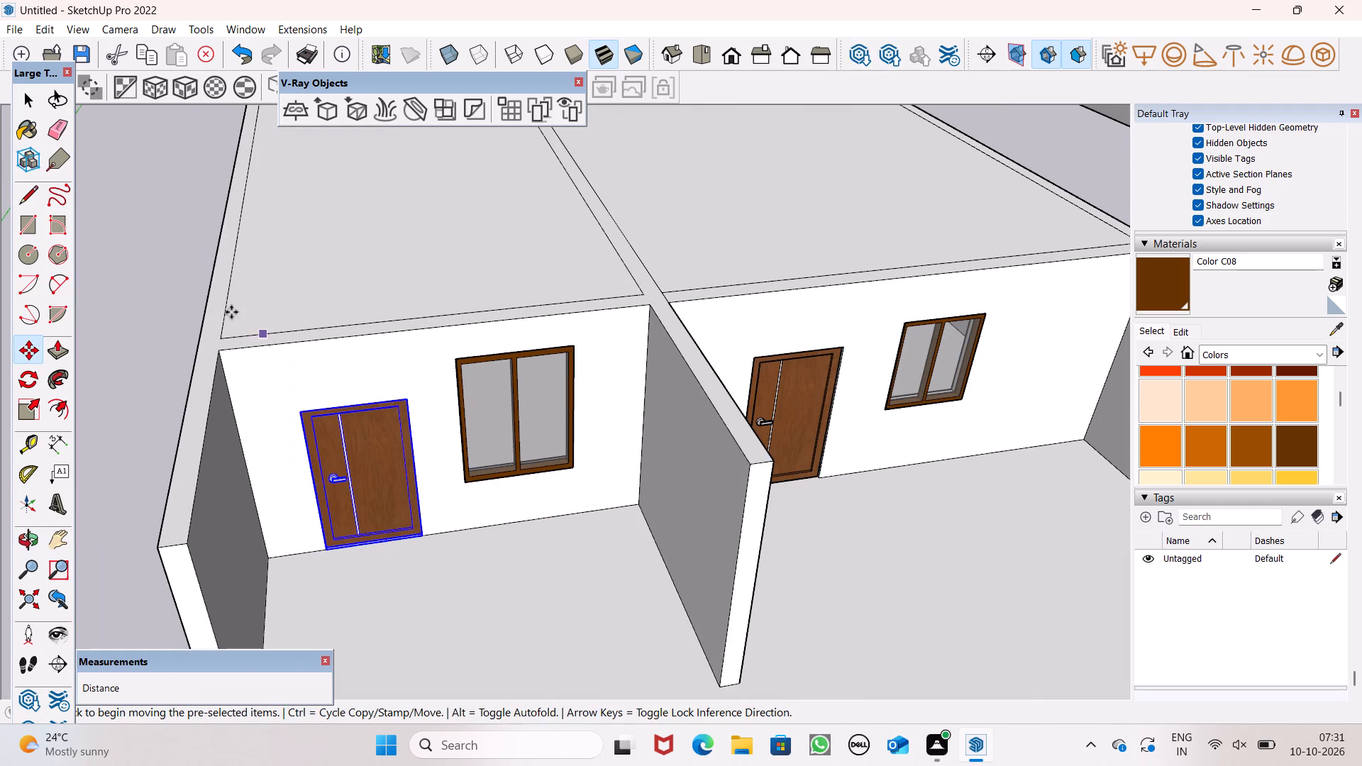
{"action": "key", "text": "space"}
{"action": "left_click", "coordinate": [166, 297]}
{"action": "scroll", "coordinate": [219, 391], "scroll_direction": "down", "scroll_amount": 10}
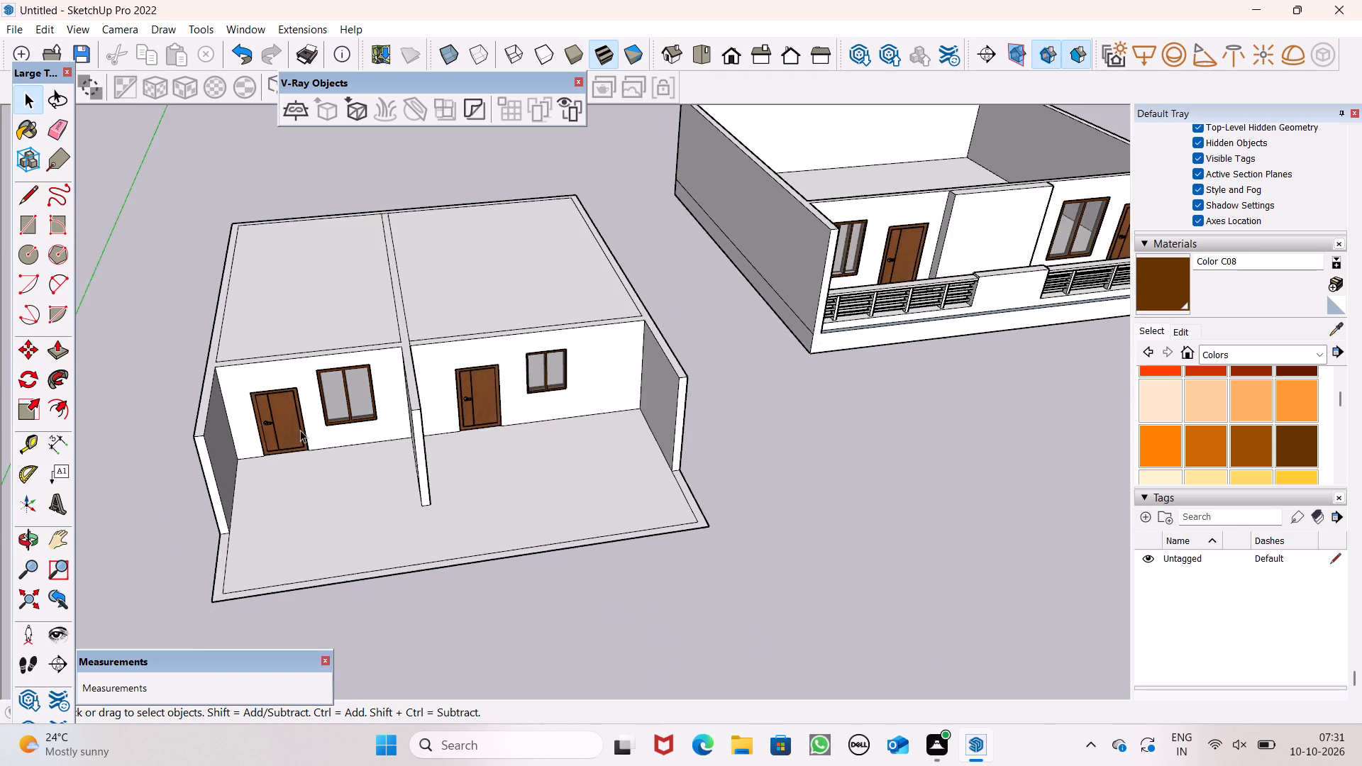
{"action": "middle_click_drag", "start_coordinate": [407, 490], "coordinate": [348, 409]}
{"action": "scroll", "coordinate": [456, 455], "scroll_direction": "down", "scroll_amount": 4}
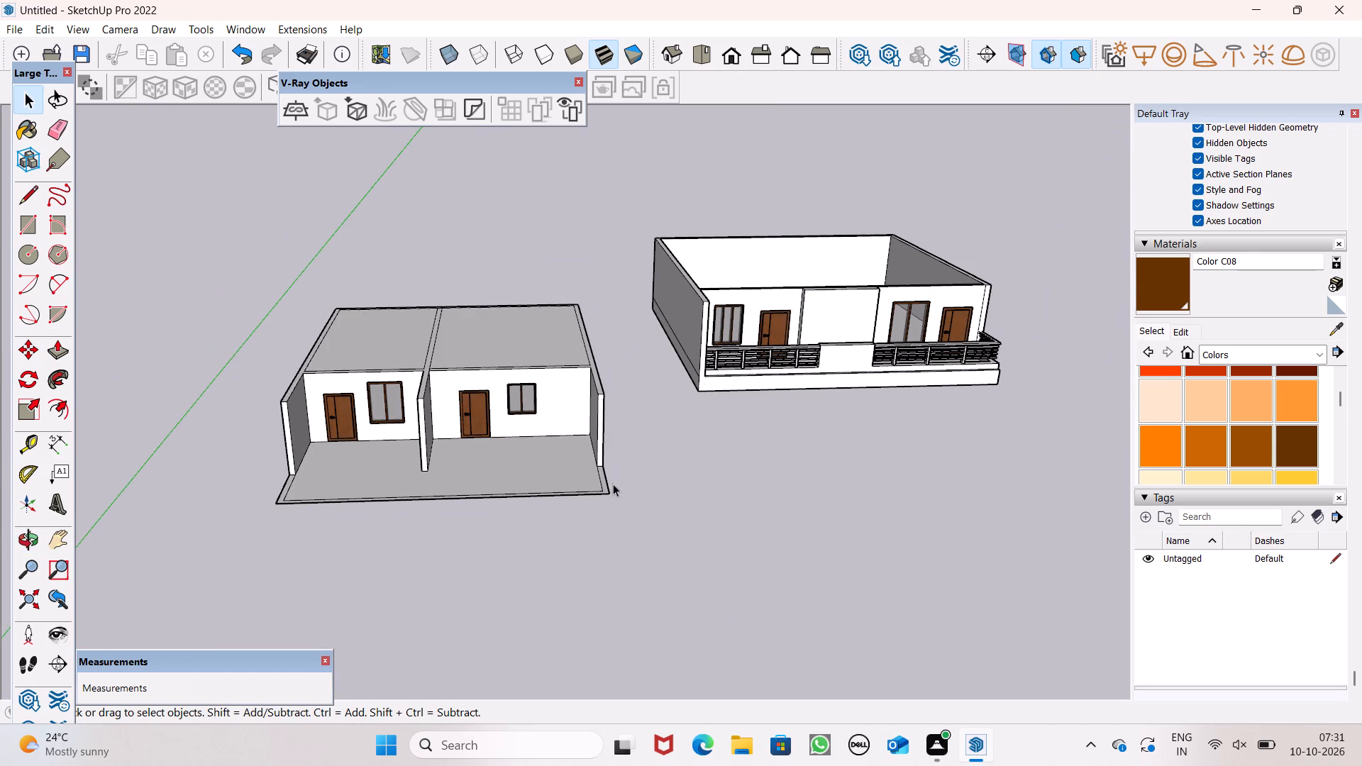
{"action": "scroll", "coordinate": [636, 474], "scroll_direction": "down", "scroll_amount": 3}
{"action": "scroll", "coordinate": [958, 340], "scroll_direction": "up", "scroll_amount": 5}
{"action": "scroll", "coordinate": [726, 434], "scroll_direction": "up", "scroll_amount": 5}
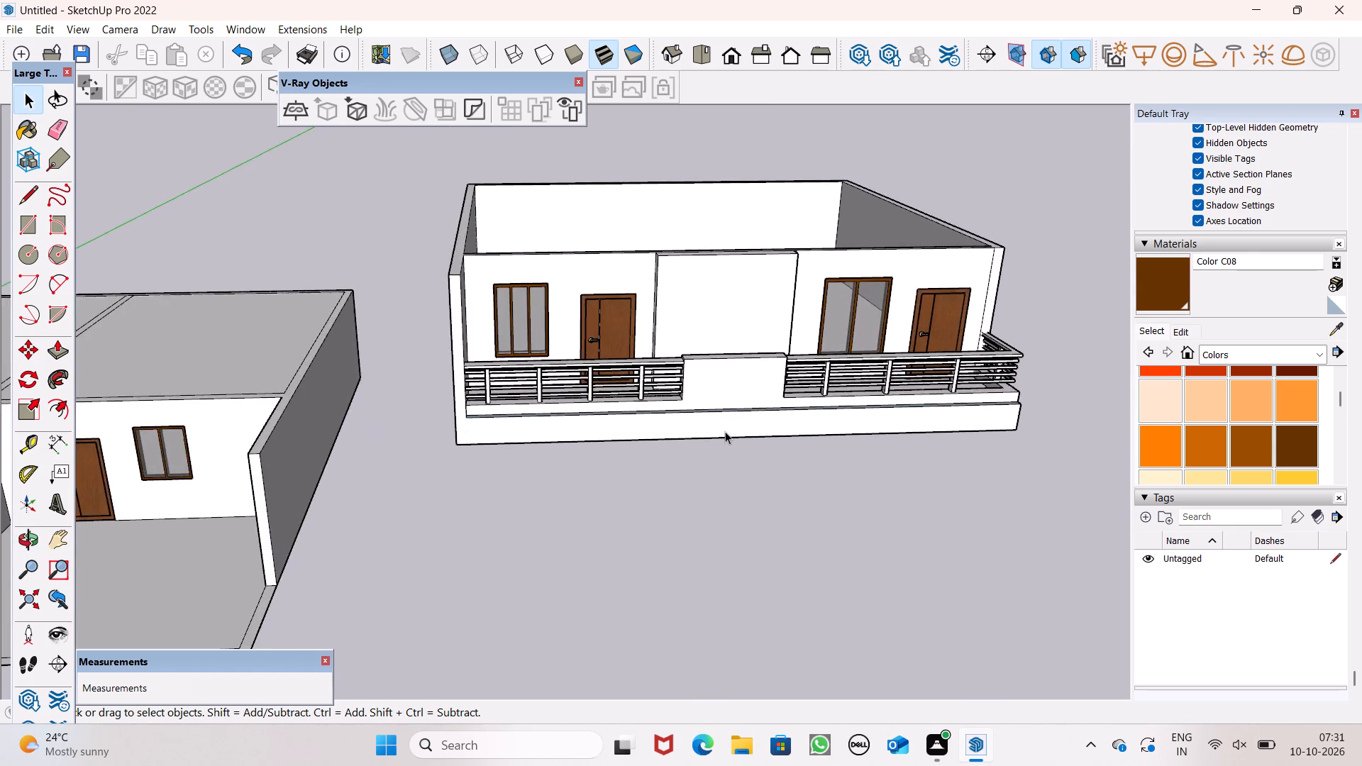
Erase the horizontal line near the base of both outer side walls of the balcony building.
{"action": "middle_click_drag", "start_coordinate": [773, 475], "coordinate": [998, 455]}
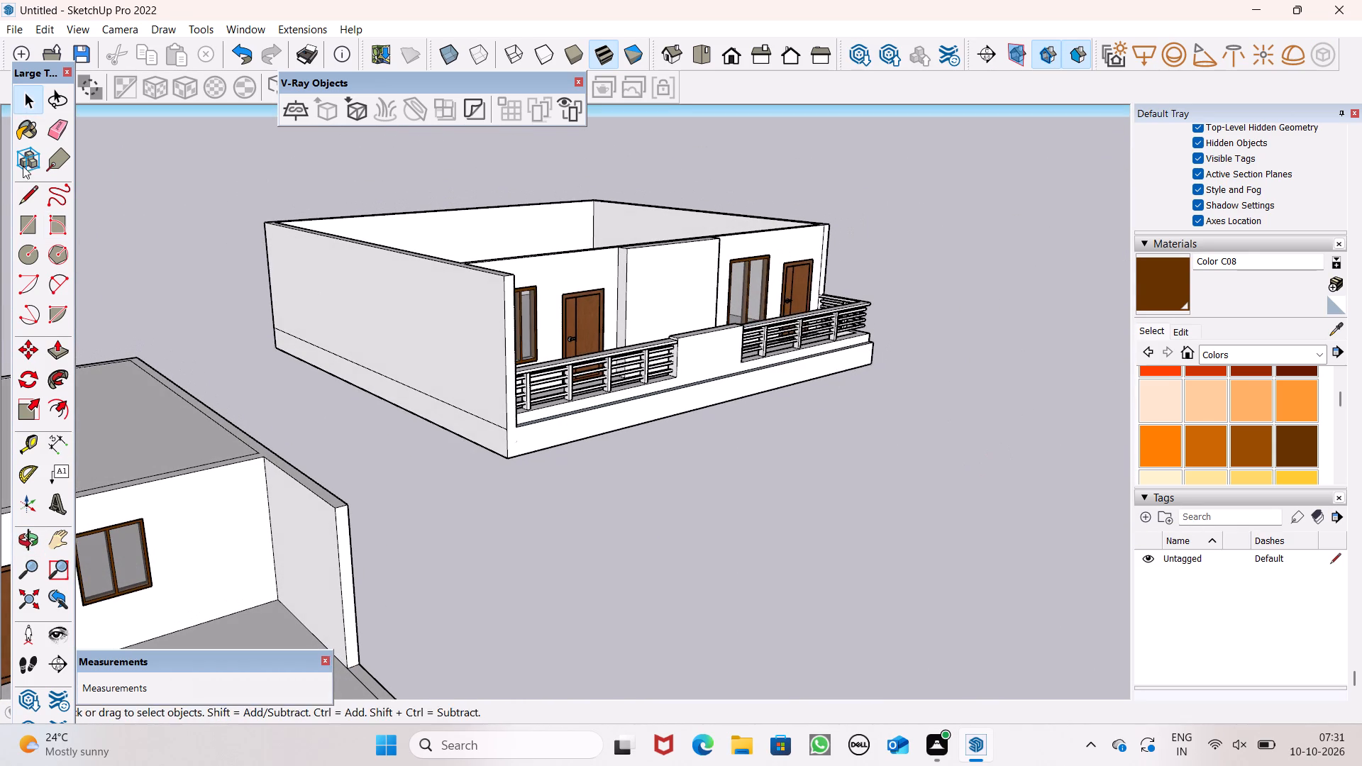
{"action": "left_click", "coordinate": [63, 140]}
{"action": "scroll", "coordinate": [341, 360], "scroll_direction": "up", "scroll_amount": 3}
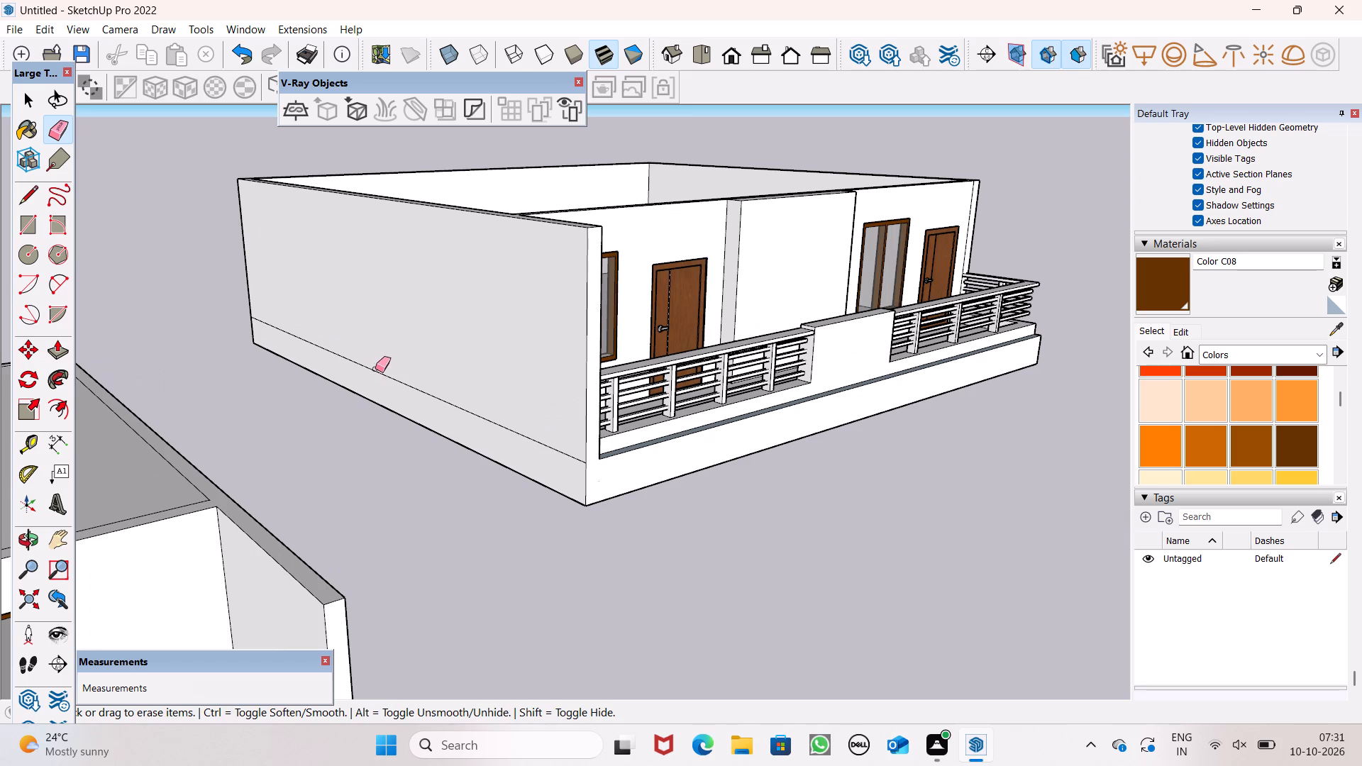
{"action": "left_click", "coordinate": [375, 369]}
{"action": "scroll", "coordinate": [385, 350], "scroll_direction": "down", "scroll_amount": 12}
{"action": "middle_click_drag", "start_coordinate": [666, 366], "coordinate": [751, 357]}
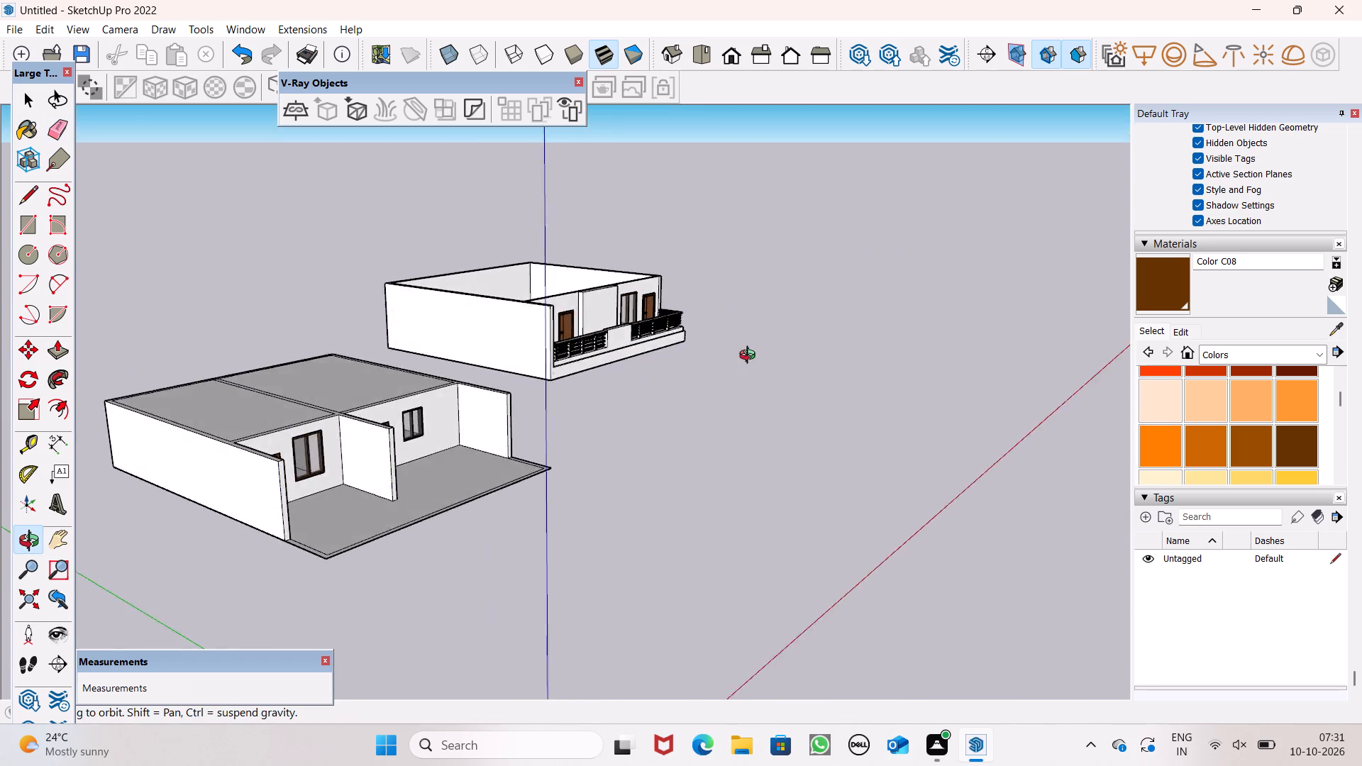
{"action": "middle_click_drag", "start_coordinate": [751, 357], "coordinate": [0, 476]}
{"action": "scroll", "coordinate": [1231, 436], "scroll_direction": "up", "scroll_amount": 5}
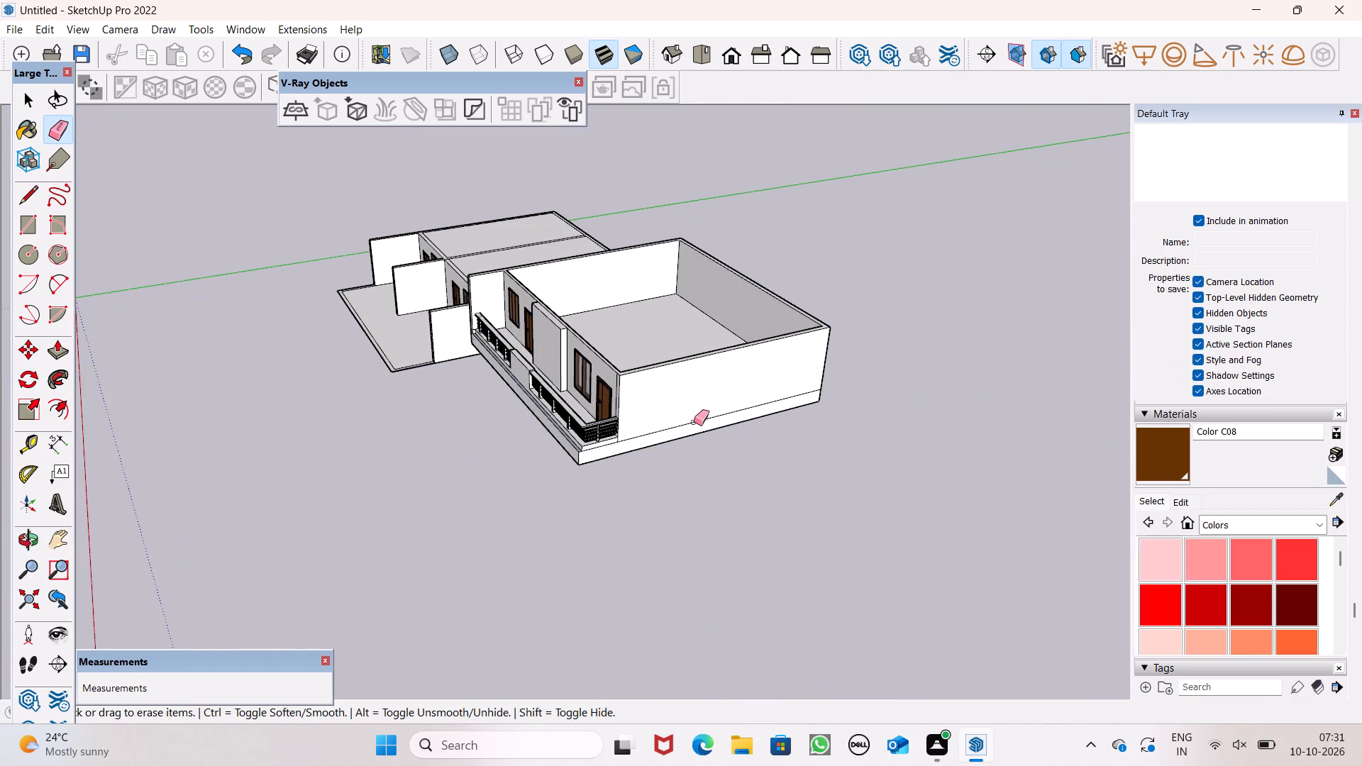
{"action": "scroll", "coordinate": [677, 423], "scroll_direction": "up", "scroll_amount": 5}
{"action": "left_click_drag", "start_coordinate": [674, 421], "coordinate": [675, 429]}
Erase the horizontal line near the base of the balcony building's rear wall.
{"action": "scroll", "coordinate": [714, 395], "scroll_direction": "down", "scroll_amount": 3}
{"action": "middle_click_drag", "start_coordinate": [716, 436], "coordinate": [716, 438]}
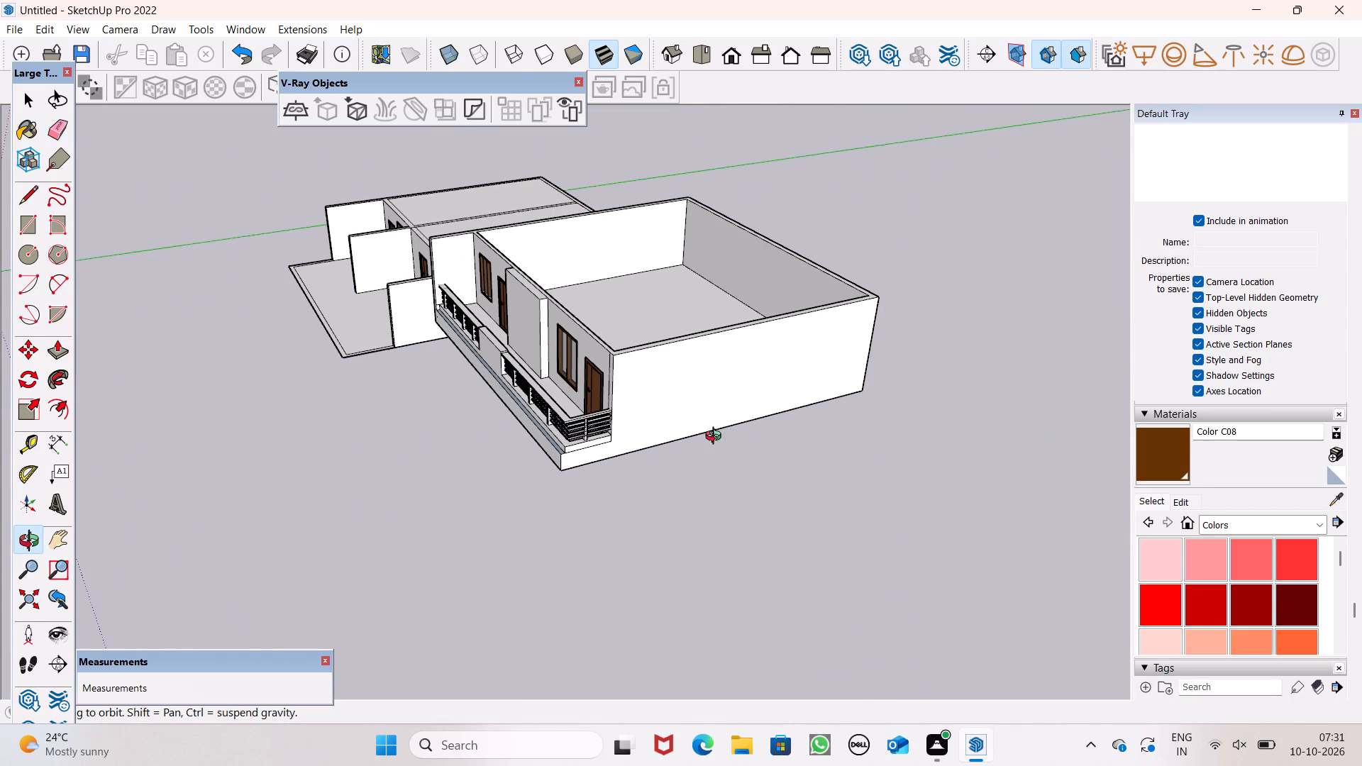
{"action": "middle_click_drag", "start_coordinate": [716, 438], "coordinate": [291, 426]}
{"action": "scroll", "coordinate": [604, 522], "scroll_direction": "up", "scroll_amount": 4}
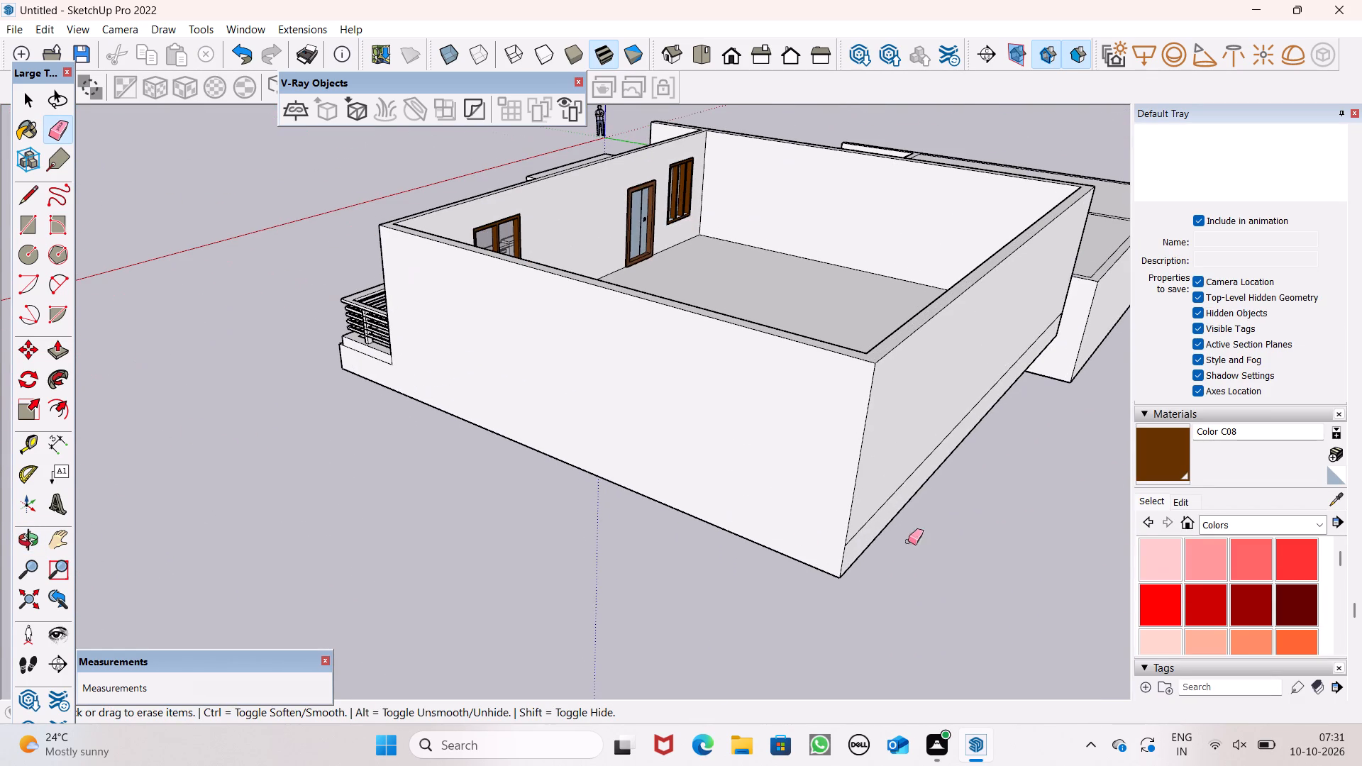
{"action": "left_click_drag", "start_coordinate": [876, 505], "coordinate": [884, 504]}
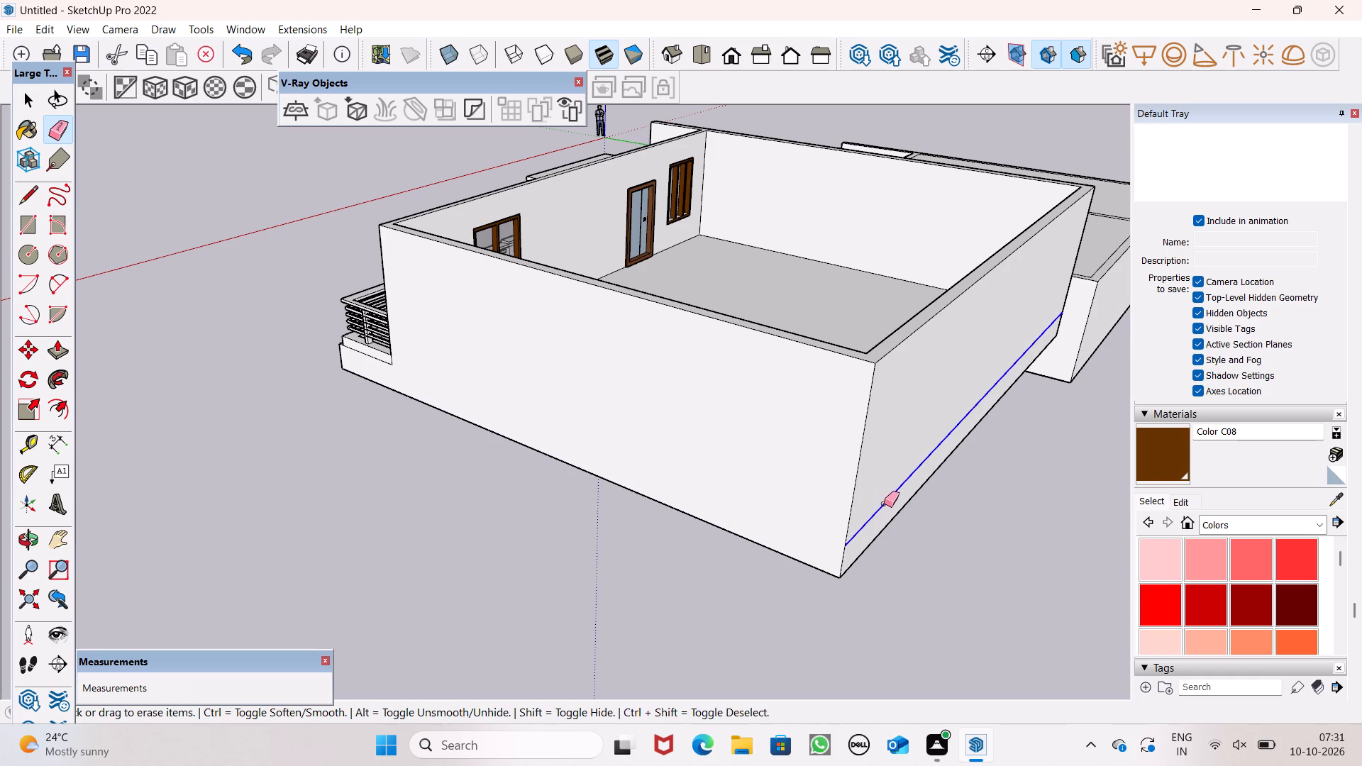
{"action": "left_click_drag", "start_coordinate": [884, 504], "coordinate": [886, 496]}
{"action": "scroll", "coordinate": [885, 452], "scroll_direction": "down", "scroll_amount": 3}
{"action": "middle_click_drag", "start_coordinate": [628, 572], "coordinate": [1032, 521]}
{"action": "middle_click_drag", "start_coordinate": [579, 474], "coordinate": [1045, 479]}
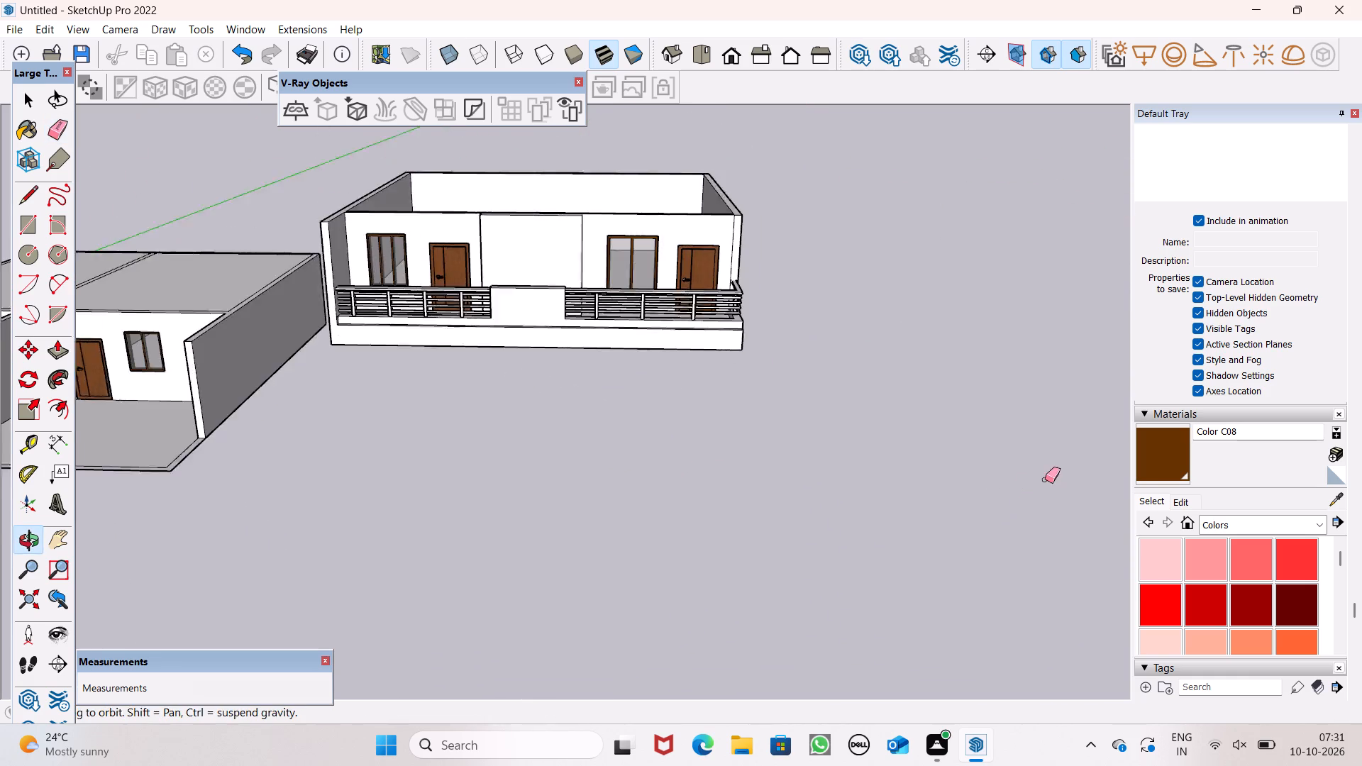
{"action": "middle_click_drag", "start_coordinate": [1045, 479], "coordinate": [1041, 484]}
{"action": "scroll", "coordinate": [948, 411], "scroll_direction": "down", "scroll_amount": 2}
{"action": "middle_click_drag", "start_coordinate": [945, 430], "coordinate": [960, 461]}
{"action": "key", "text": "space"}
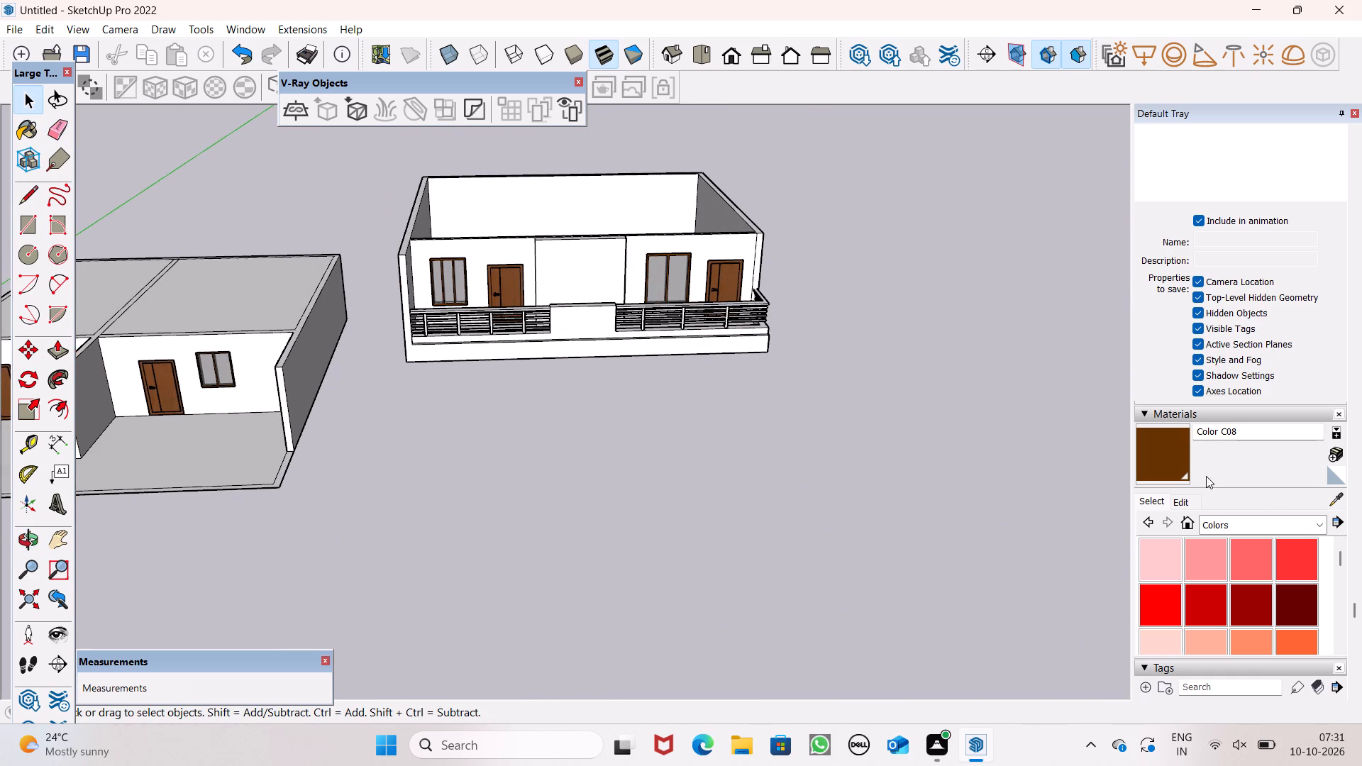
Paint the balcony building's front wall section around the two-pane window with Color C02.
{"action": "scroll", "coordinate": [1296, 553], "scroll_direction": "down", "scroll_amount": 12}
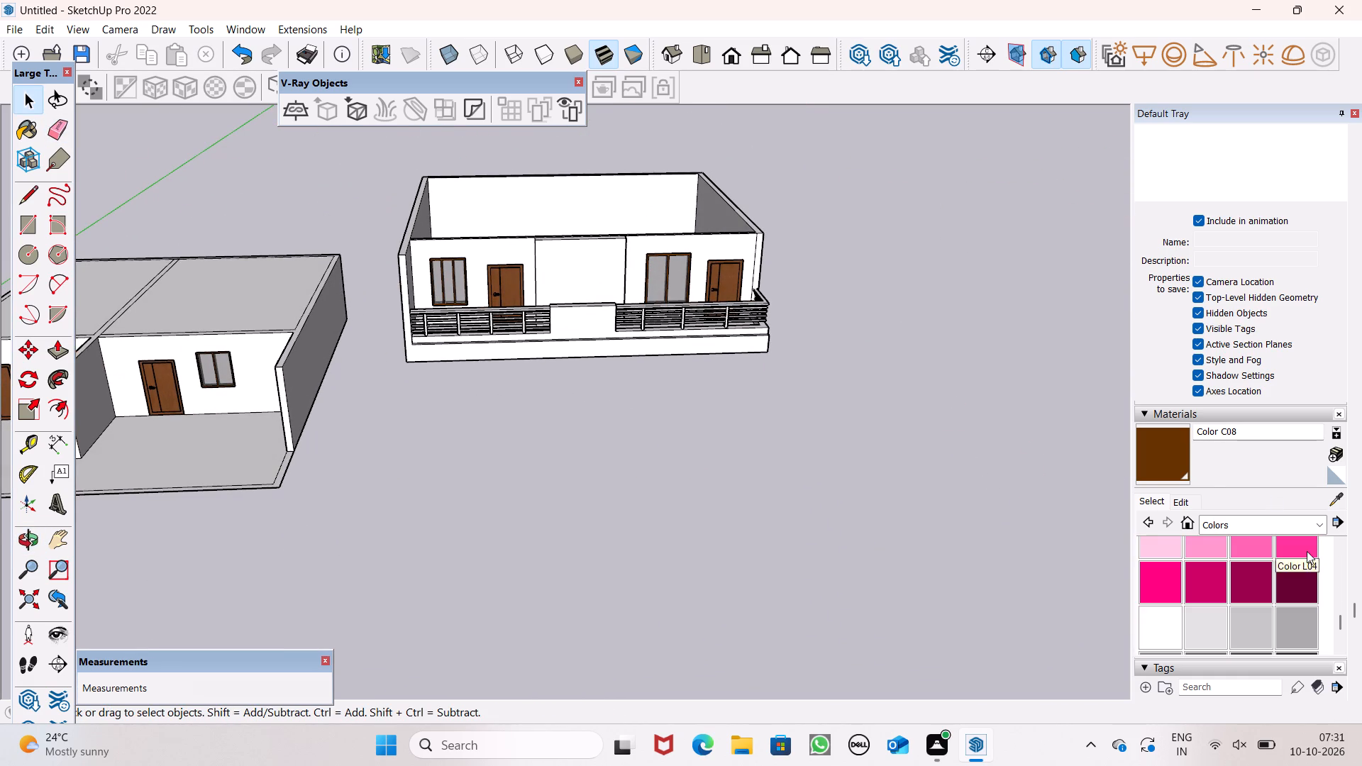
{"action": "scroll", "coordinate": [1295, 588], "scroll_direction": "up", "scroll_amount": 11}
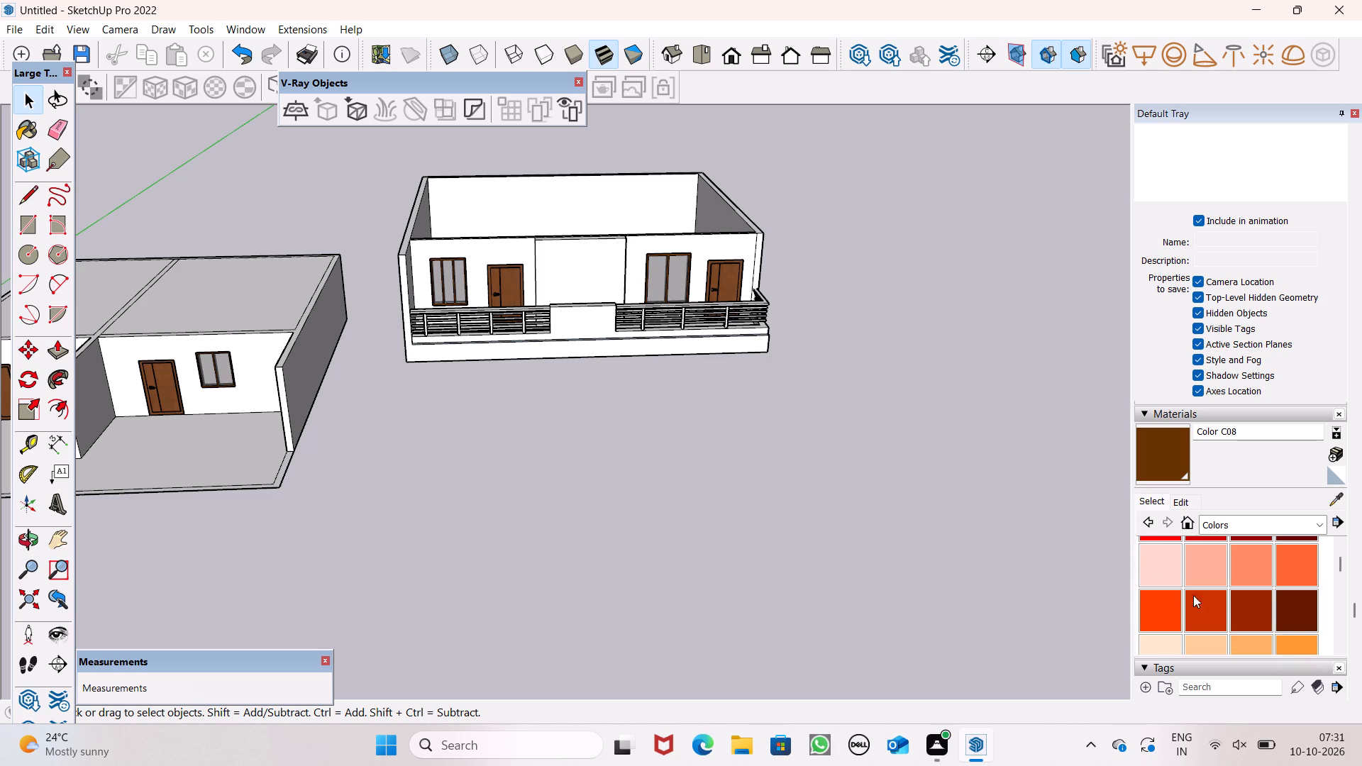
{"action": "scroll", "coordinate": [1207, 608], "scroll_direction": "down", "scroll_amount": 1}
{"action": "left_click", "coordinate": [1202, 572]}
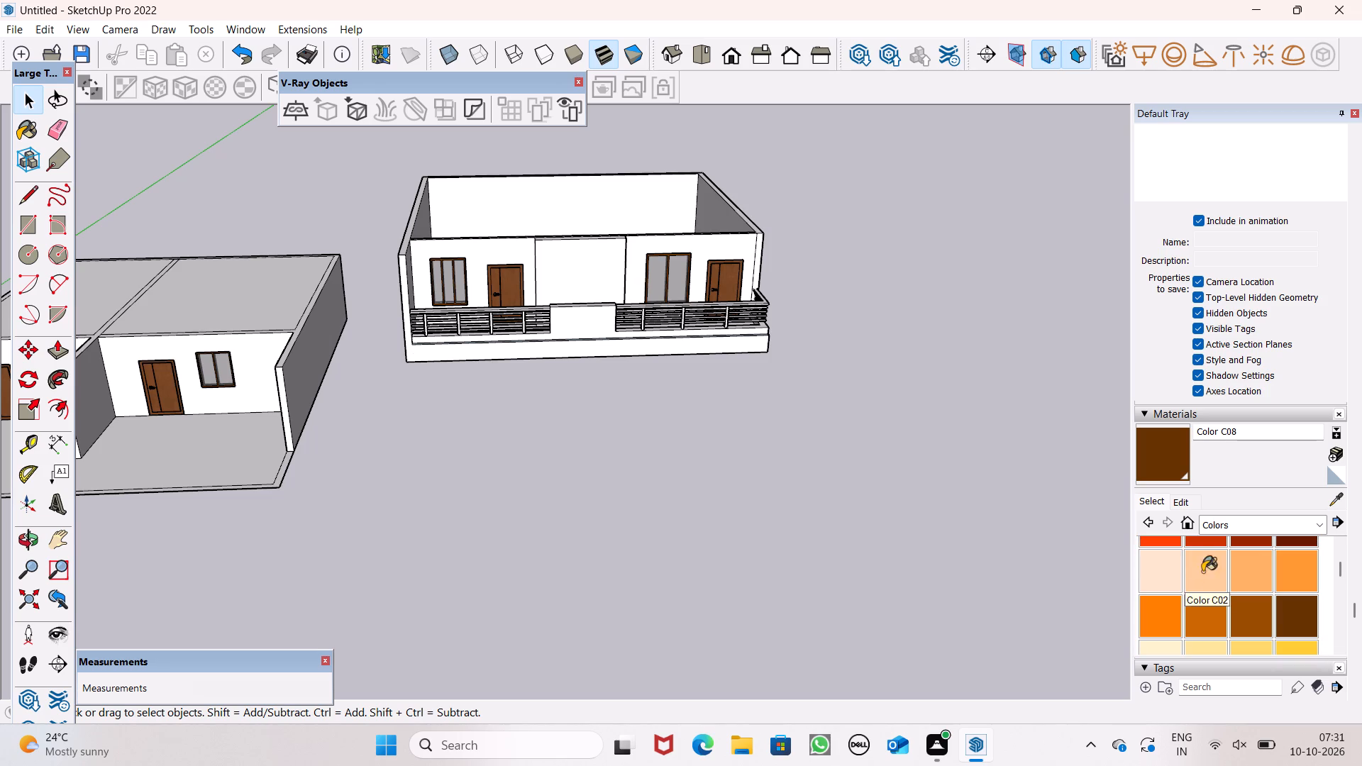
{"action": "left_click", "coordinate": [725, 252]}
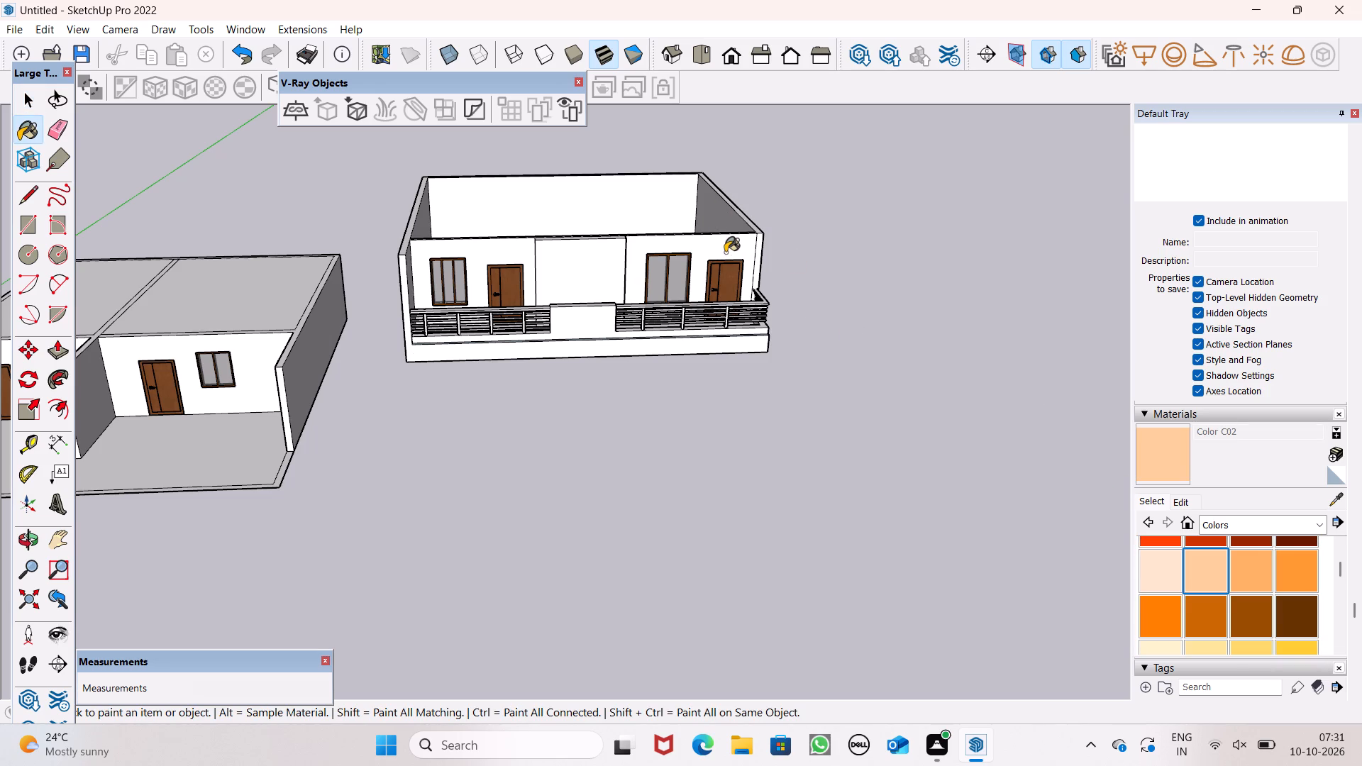
Erase the vertical line near the outer corner of the painted front wall section, beside the door.
{"action": "scroll", "coordinate": [731, 248], "scroll_direction": "up", "scroll_amount": 11}
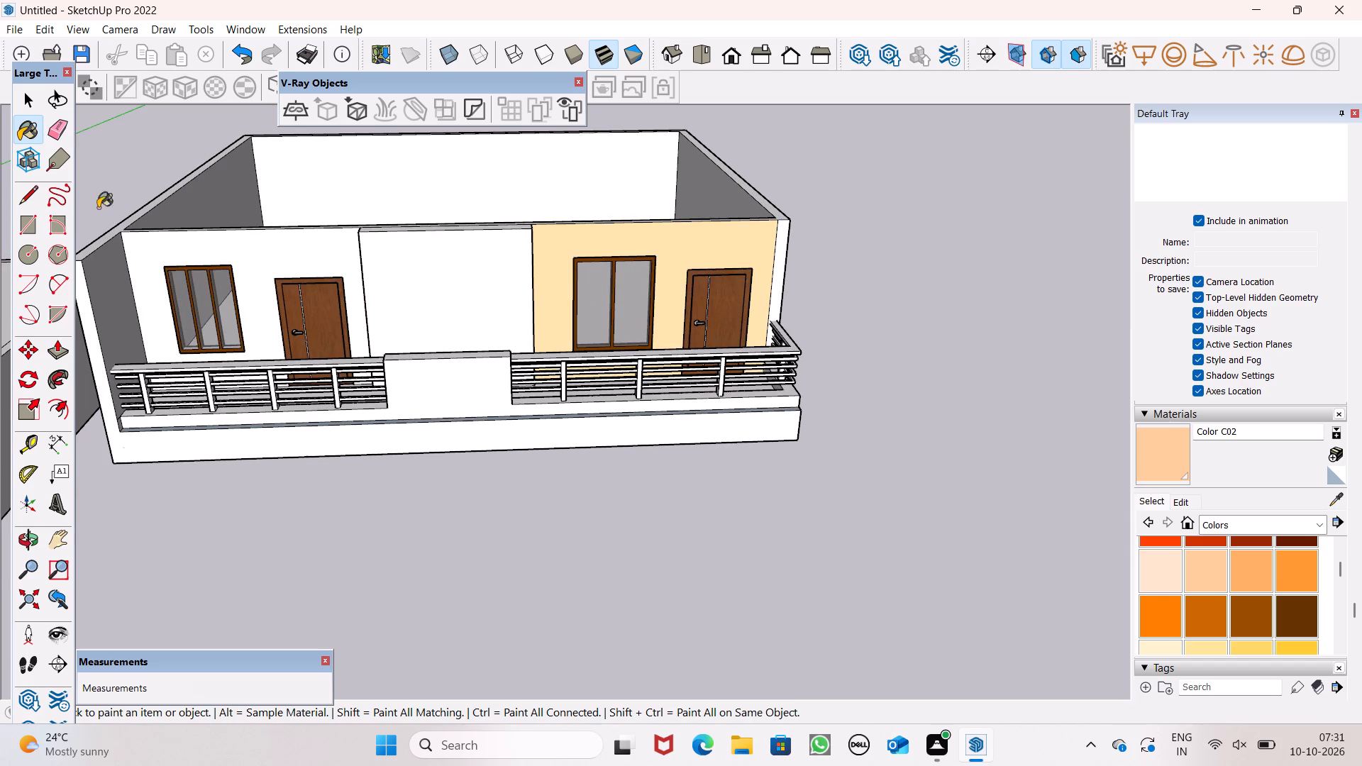
{"action": "left_click", "coordinate": [47, 129]}
{"action": "scroll", "coordinate": [587, 260], "scroll_direction": "up", "scroll_amount": 5}
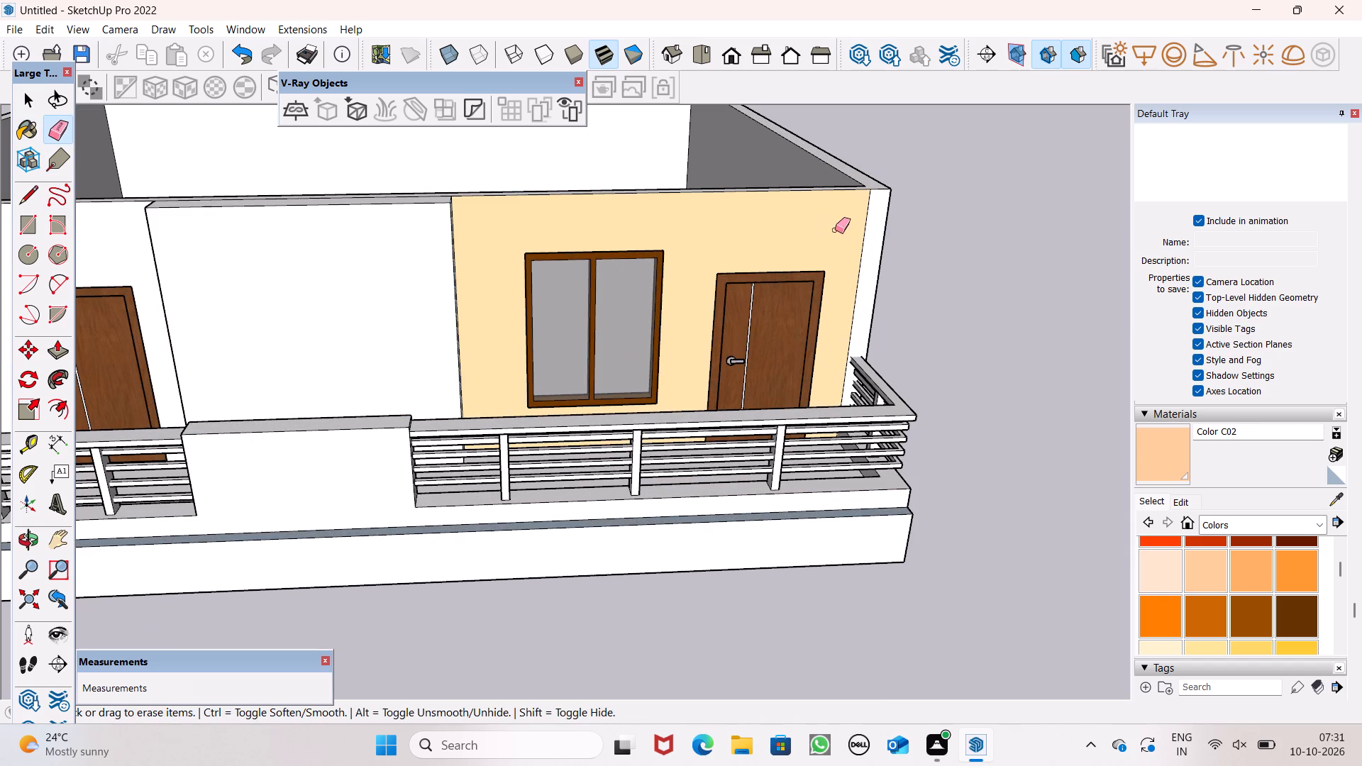
{"action": "left_click_drag", "start_coordinate": [854, 227], "coordinate": [870, 228]}
{"action": "scroll", "coordinate": [865, 234], "scroll_direction": "down", "scroll_amount": 4}
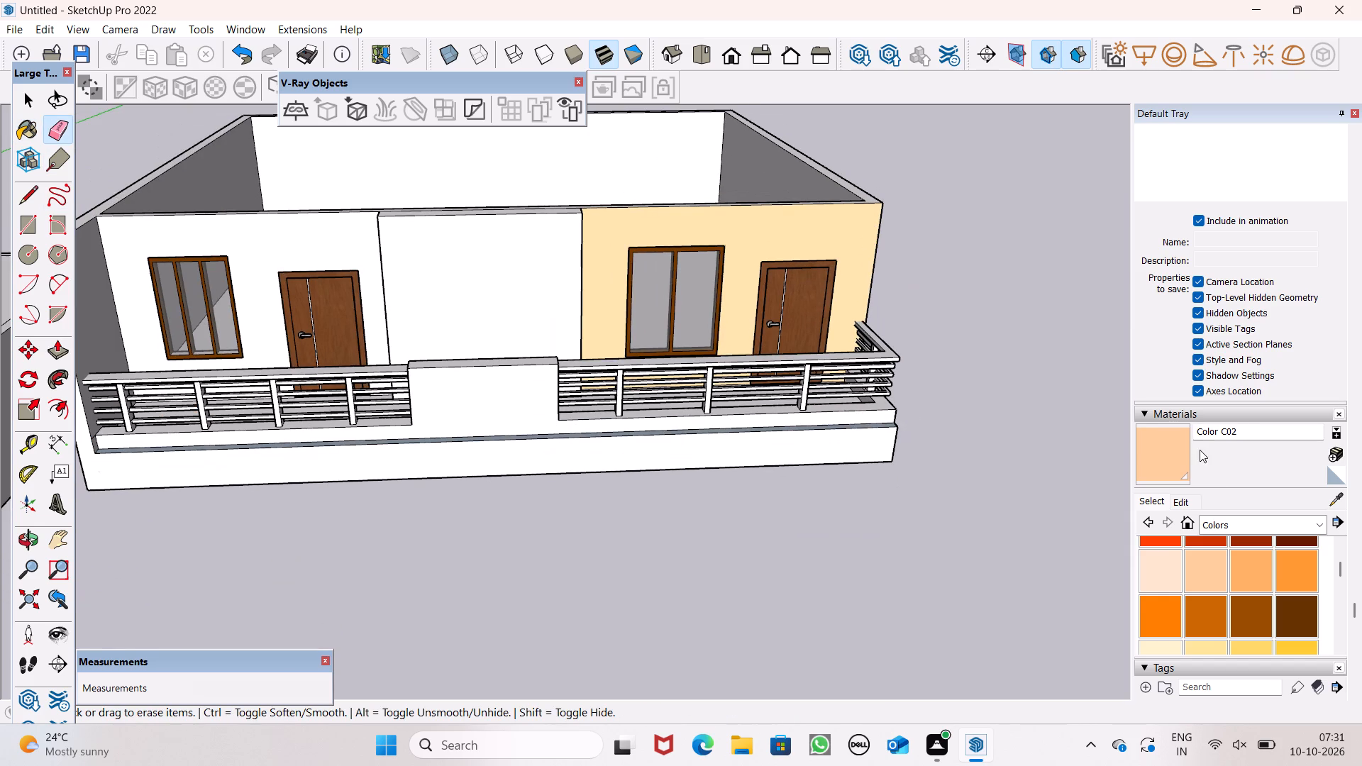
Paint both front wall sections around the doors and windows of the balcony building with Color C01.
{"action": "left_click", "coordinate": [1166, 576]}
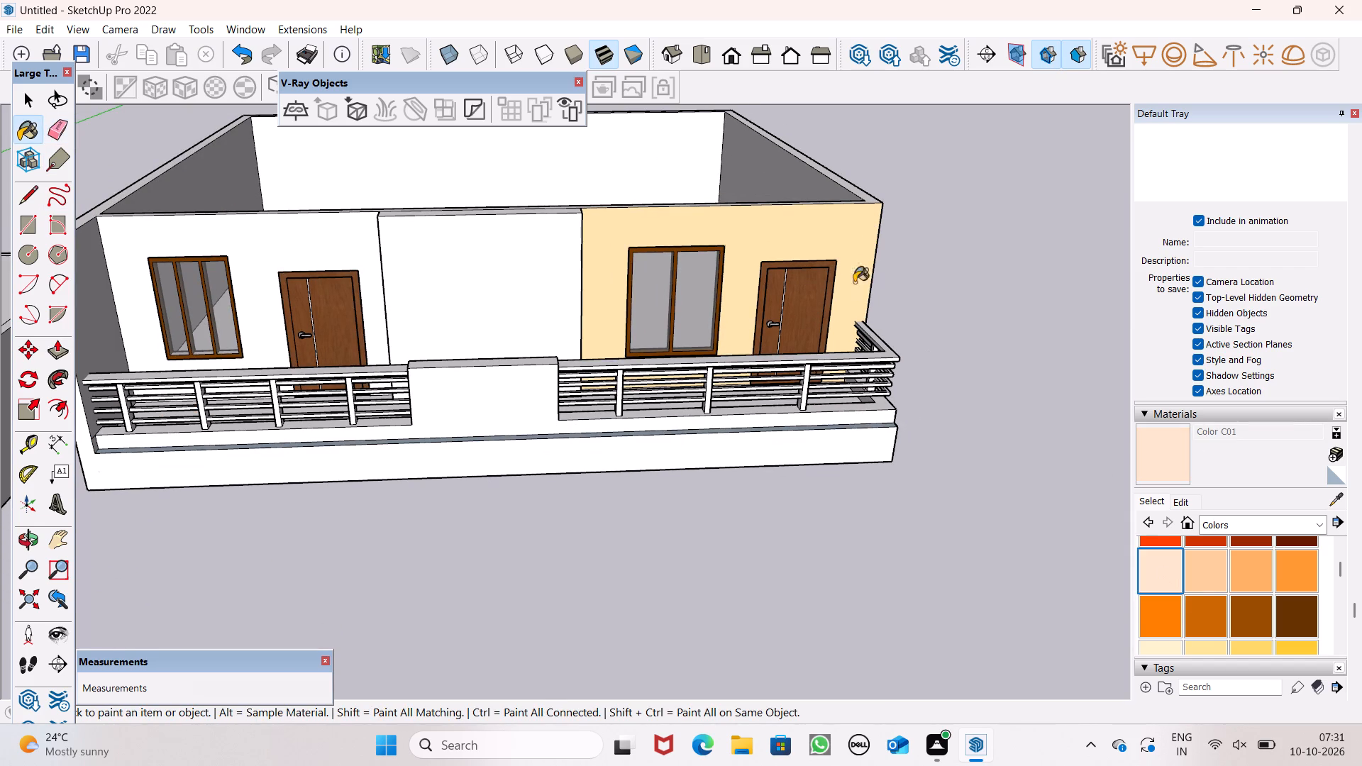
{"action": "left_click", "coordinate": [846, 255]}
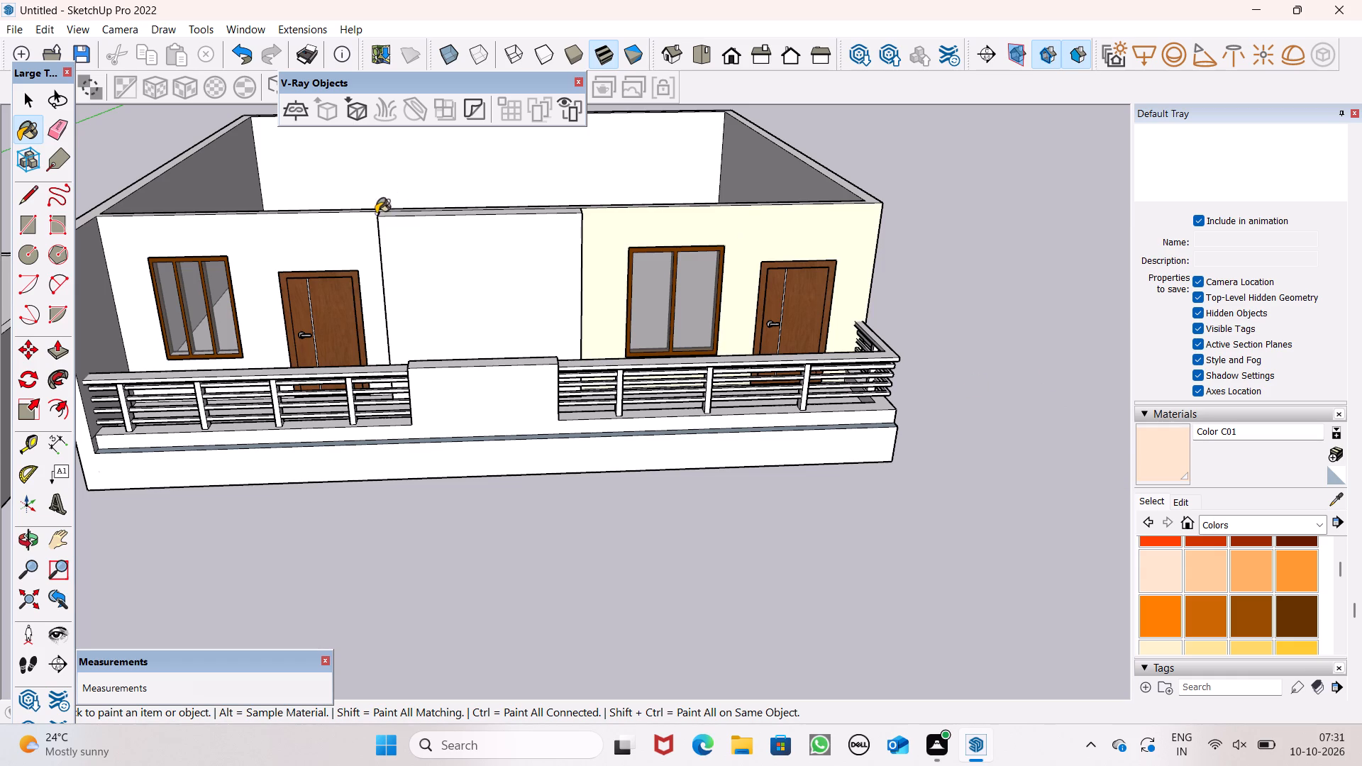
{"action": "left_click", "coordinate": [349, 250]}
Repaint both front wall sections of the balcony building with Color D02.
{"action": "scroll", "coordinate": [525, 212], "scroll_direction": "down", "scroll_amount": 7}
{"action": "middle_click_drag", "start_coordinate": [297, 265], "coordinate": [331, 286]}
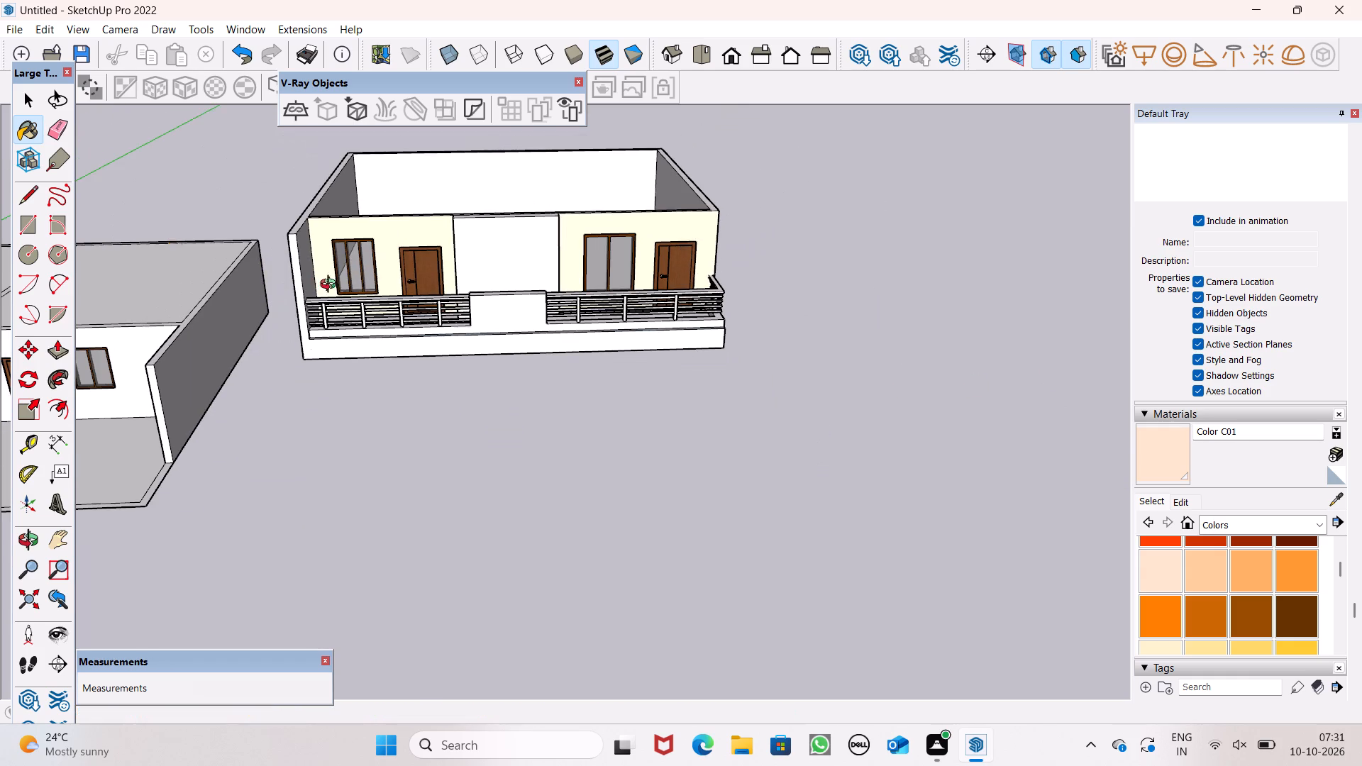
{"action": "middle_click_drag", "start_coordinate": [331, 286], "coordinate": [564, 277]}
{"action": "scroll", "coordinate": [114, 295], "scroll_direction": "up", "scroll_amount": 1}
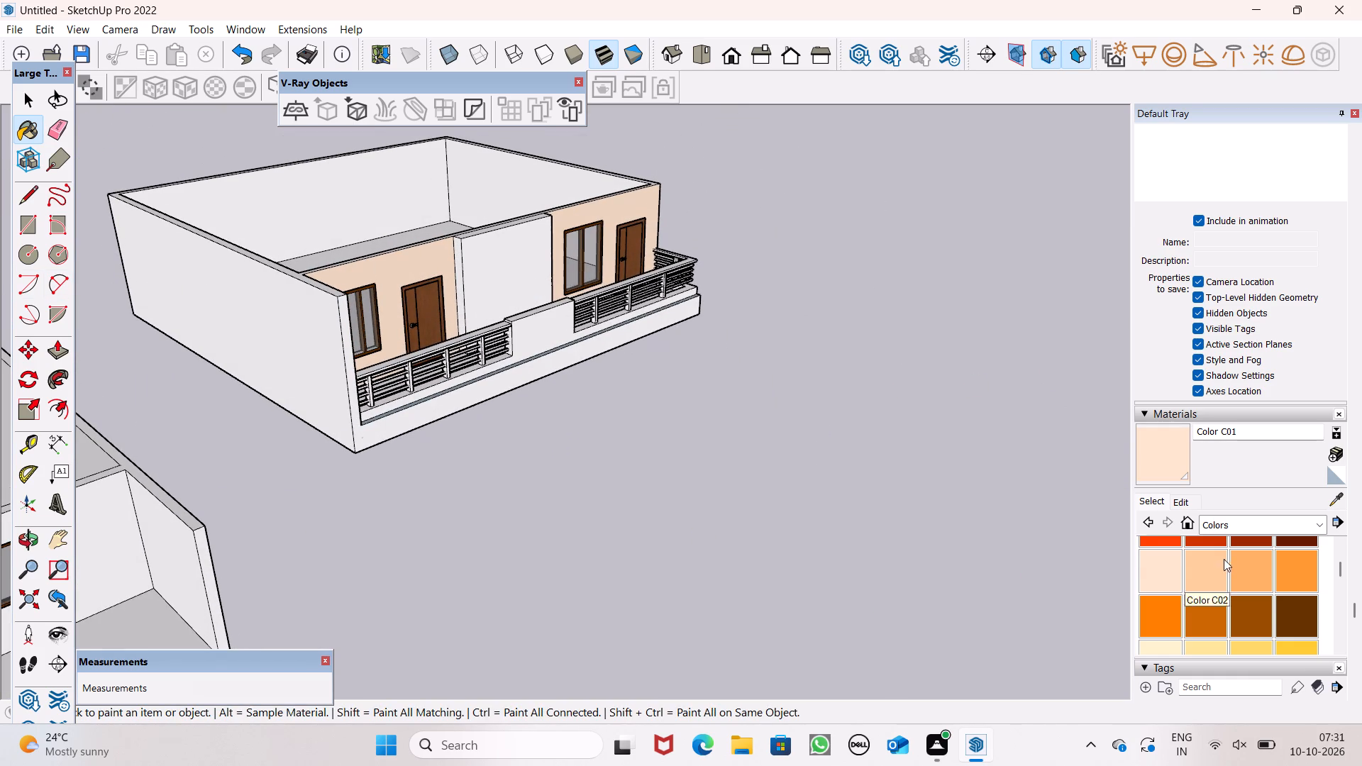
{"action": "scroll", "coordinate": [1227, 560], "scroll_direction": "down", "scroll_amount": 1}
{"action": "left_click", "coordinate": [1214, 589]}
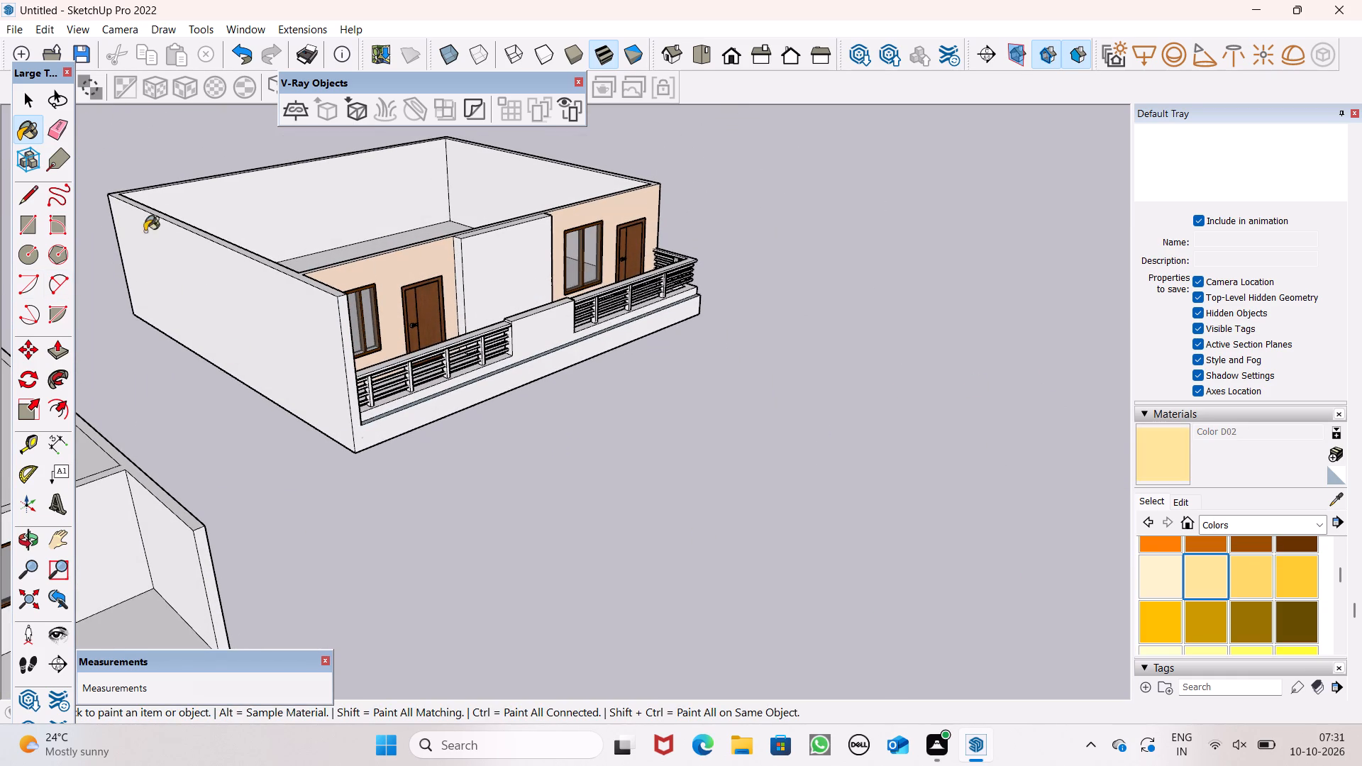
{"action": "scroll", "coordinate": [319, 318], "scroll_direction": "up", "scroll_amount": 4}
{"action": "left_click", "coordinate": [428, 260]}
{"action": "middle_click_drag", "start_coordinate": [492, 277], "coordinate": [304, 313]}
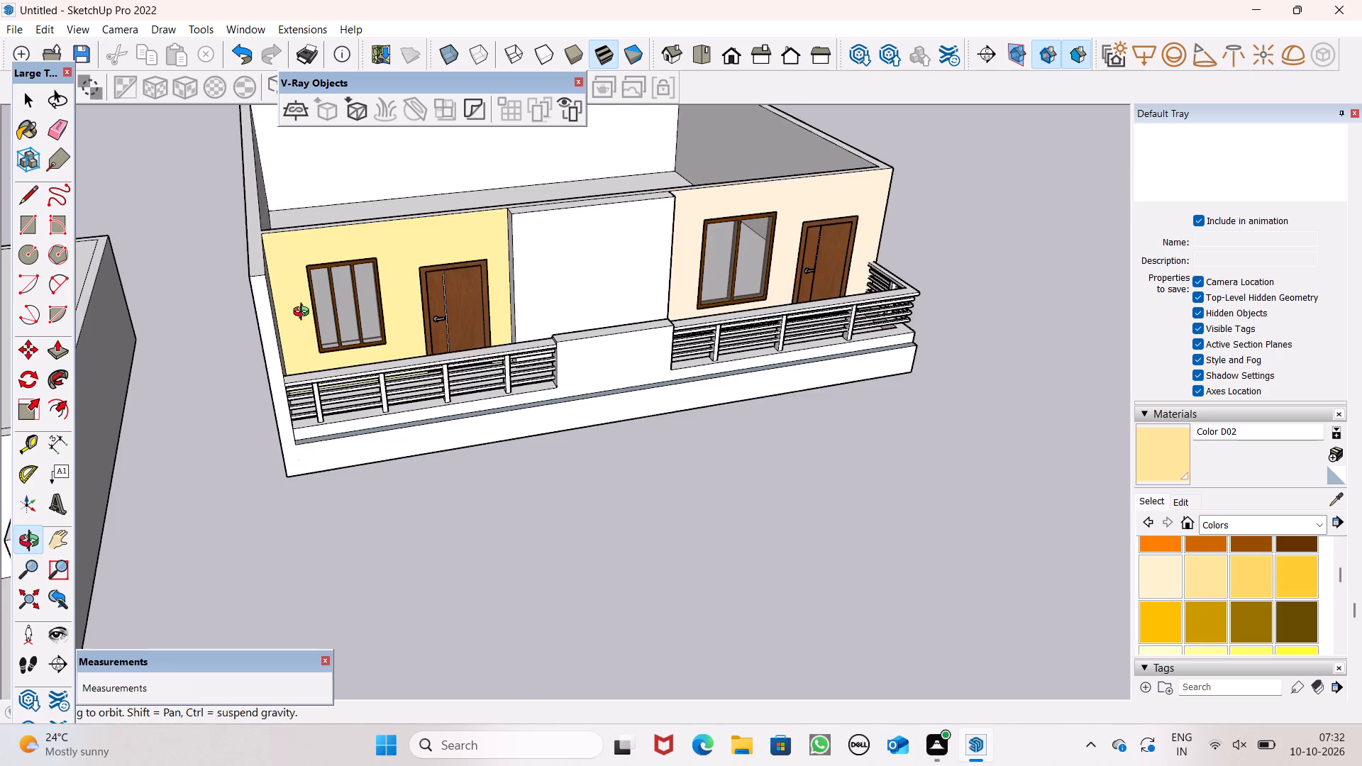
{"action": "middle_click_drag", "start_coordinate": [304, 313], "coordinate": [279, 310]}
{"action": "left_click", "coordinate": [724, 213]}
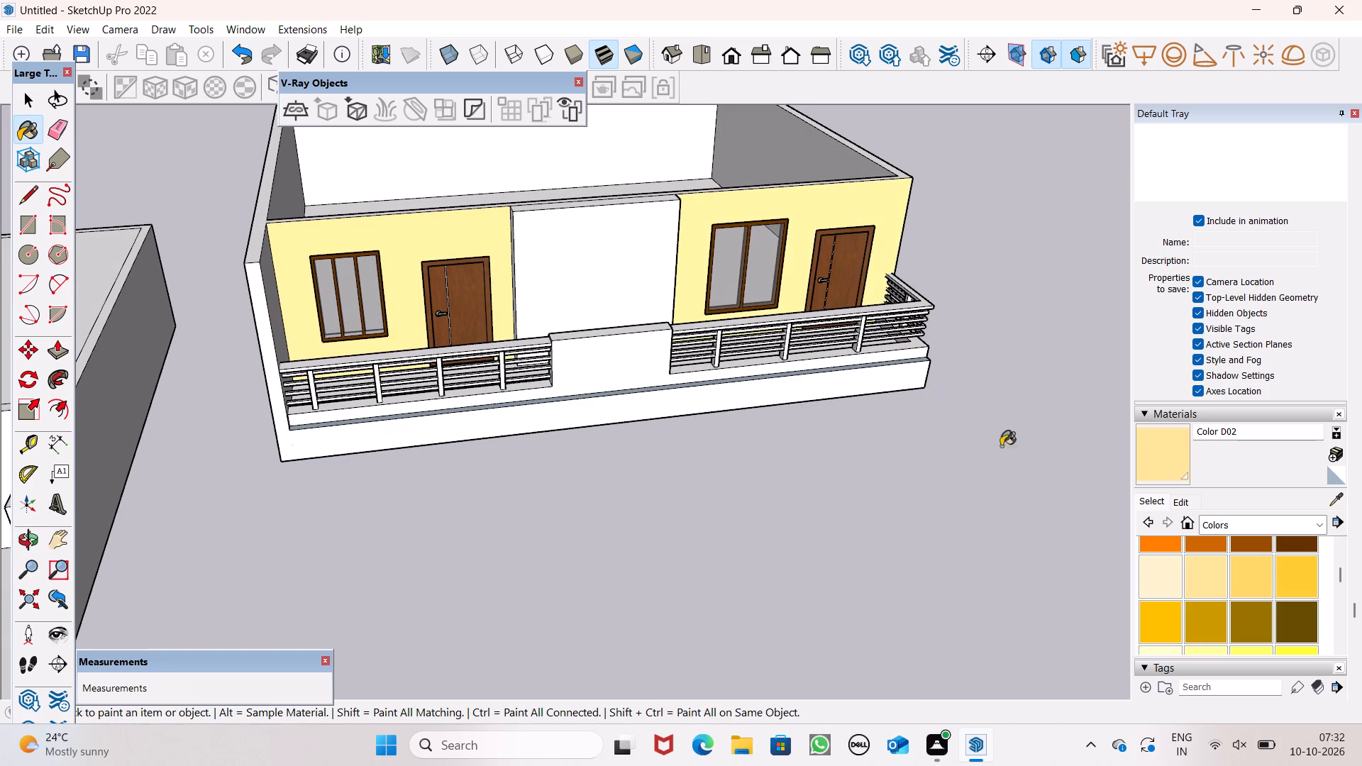
Repaint both front wall sections around the doors and windows of the balcony building with Color D01.
{"action": "left_click_drag", "start_coordinate": [1173, 594], "coordinate": [1161, 583]}
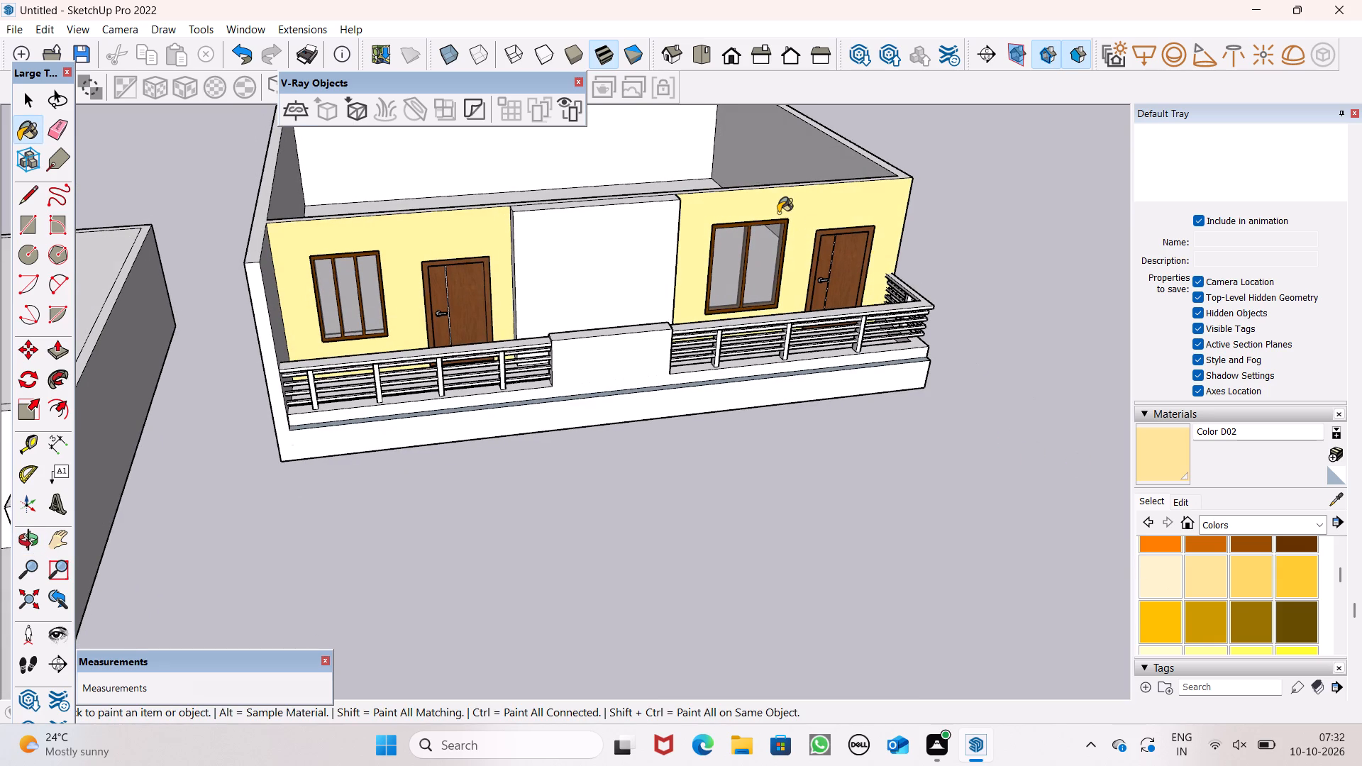
{"action": "left_click", "coordinate": [777, 210]}
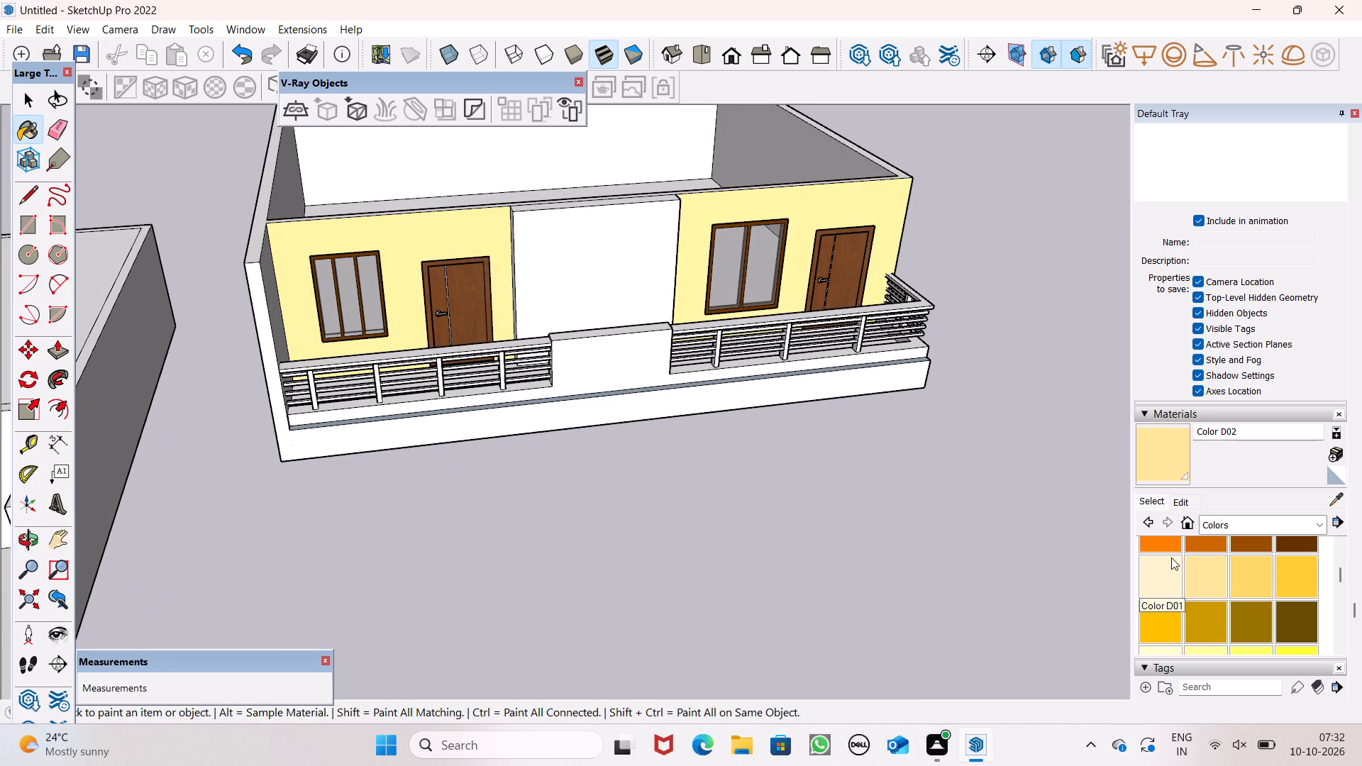
{"action": "left_click_drag", "start_coordinate": [1171, 557], "coordinate": [1169, 550]}
{"action": "left_click", "coordinate": [1152, 565]}
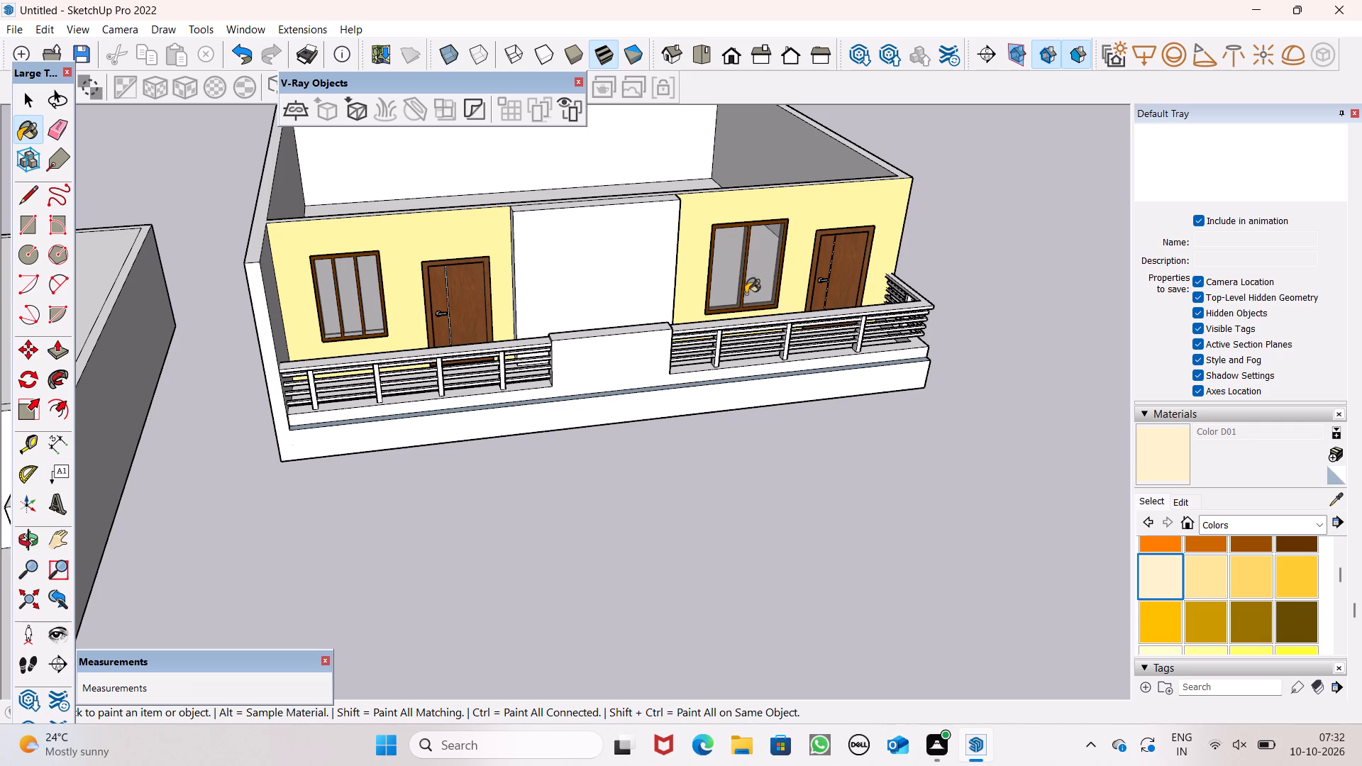
{"action": "left_click", "coordinate": [794, 223]}
{"action": "left_click", "coordinate": [436, 234]}
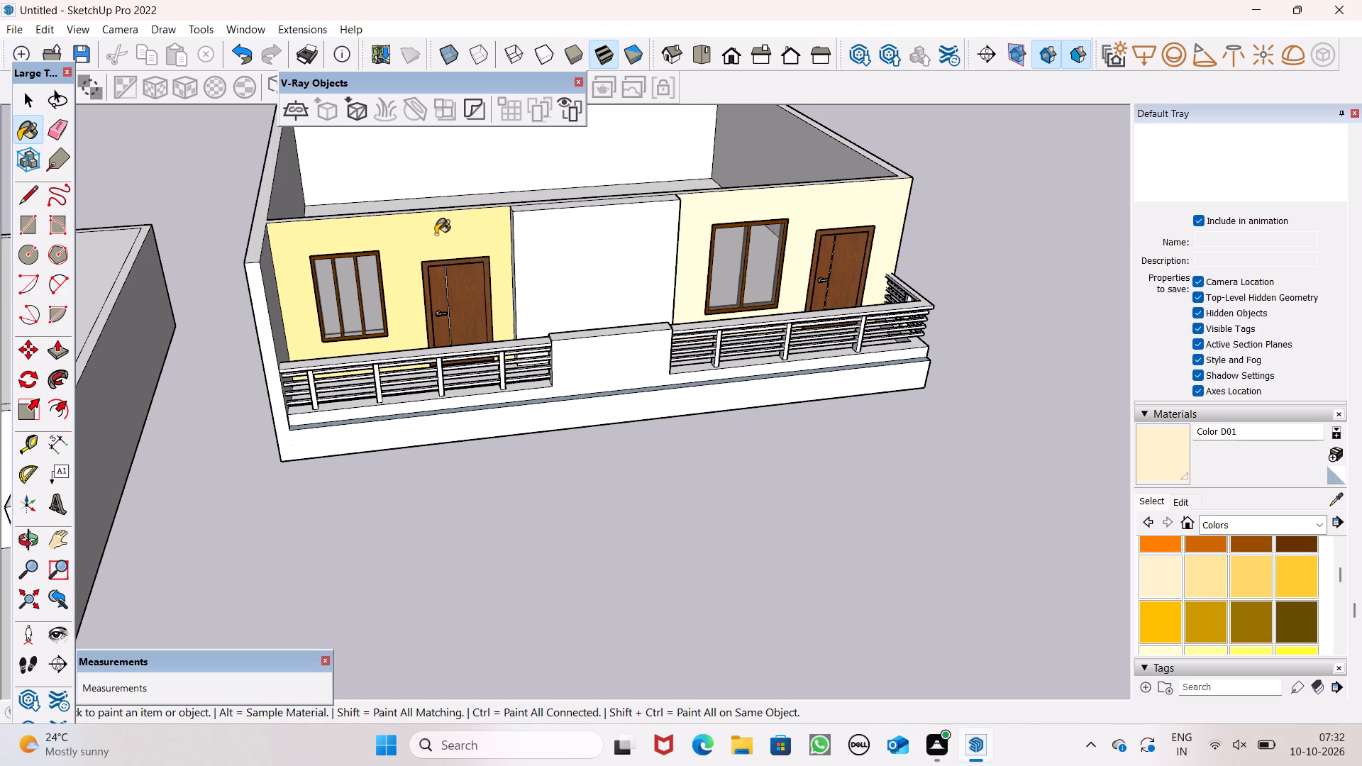
Paint the balcony building's outer side wall facing the other building with Color D01.
{"action": "scroll", "coordinate": [524, 247], "scroll_direction": "down", "scroll_amount": 2}
{"action": "middle_click_drag", "start_coordinate": [561, 309], "coordinate": [789, 227]}
{"action": "scroll", "coordinate": [788, 227], "scroll_direction": "up", "scroll_amount": 1}
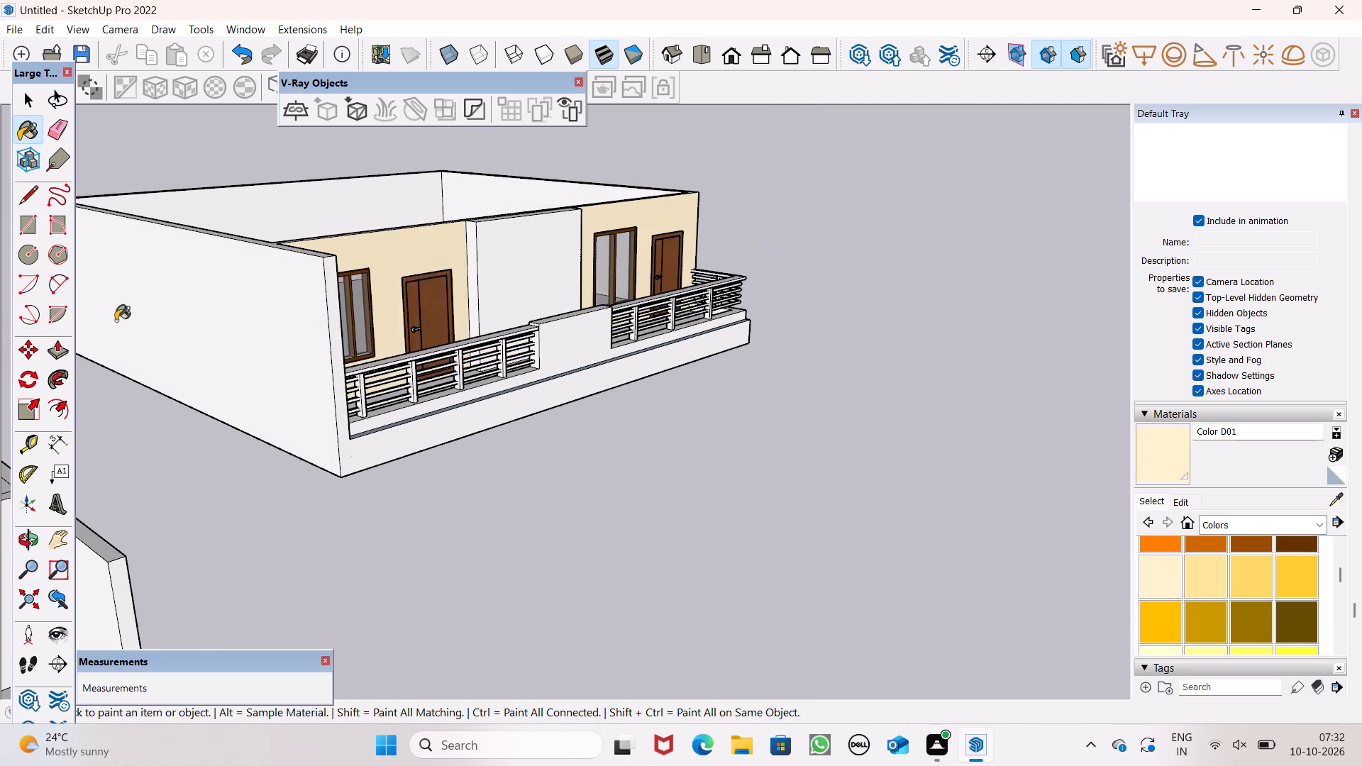
{"action": "left_click", "coordinate": [201, 309]}
Paint the balcony's front base band and the solid parapet between the railings with Color D01.
{"action": "scroll", "coordinate": [426, 331], "scroll_direction": "down", "scroll_amount": 3}
{"action": "scroll", "coordinate": [427, 335], "scroll_direction": "up", "scroll_amount": 1}
{"action": "middle_click_drag", "start_coordinate": [426, 340], "coordinate": [240, 394]}
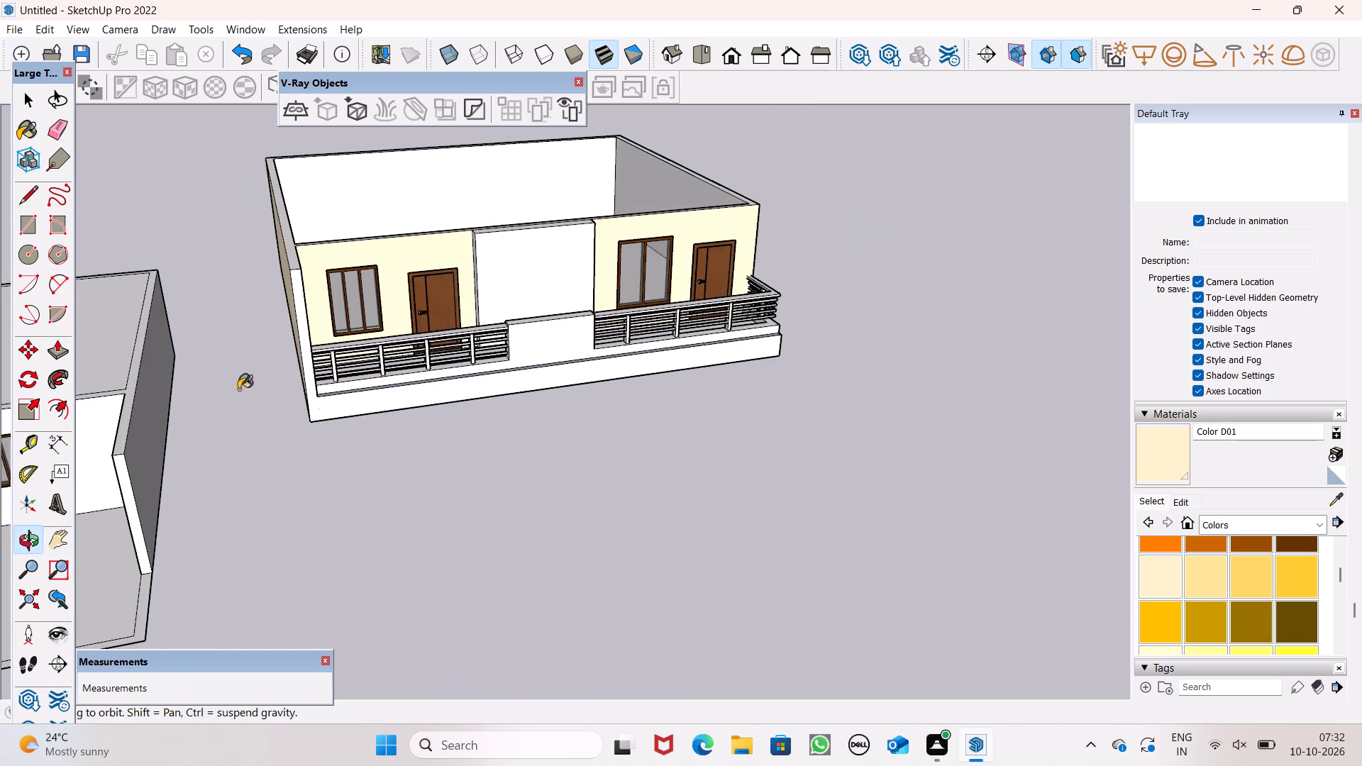
{"action": "scroll", "coordinate": [243, 387], "scroll_direction": "up", "scroll_amount": 1}
{"action": "left_click", "coordinate": [341, 415]}
{"action": "left_click", "coordinate": [551, 355]}
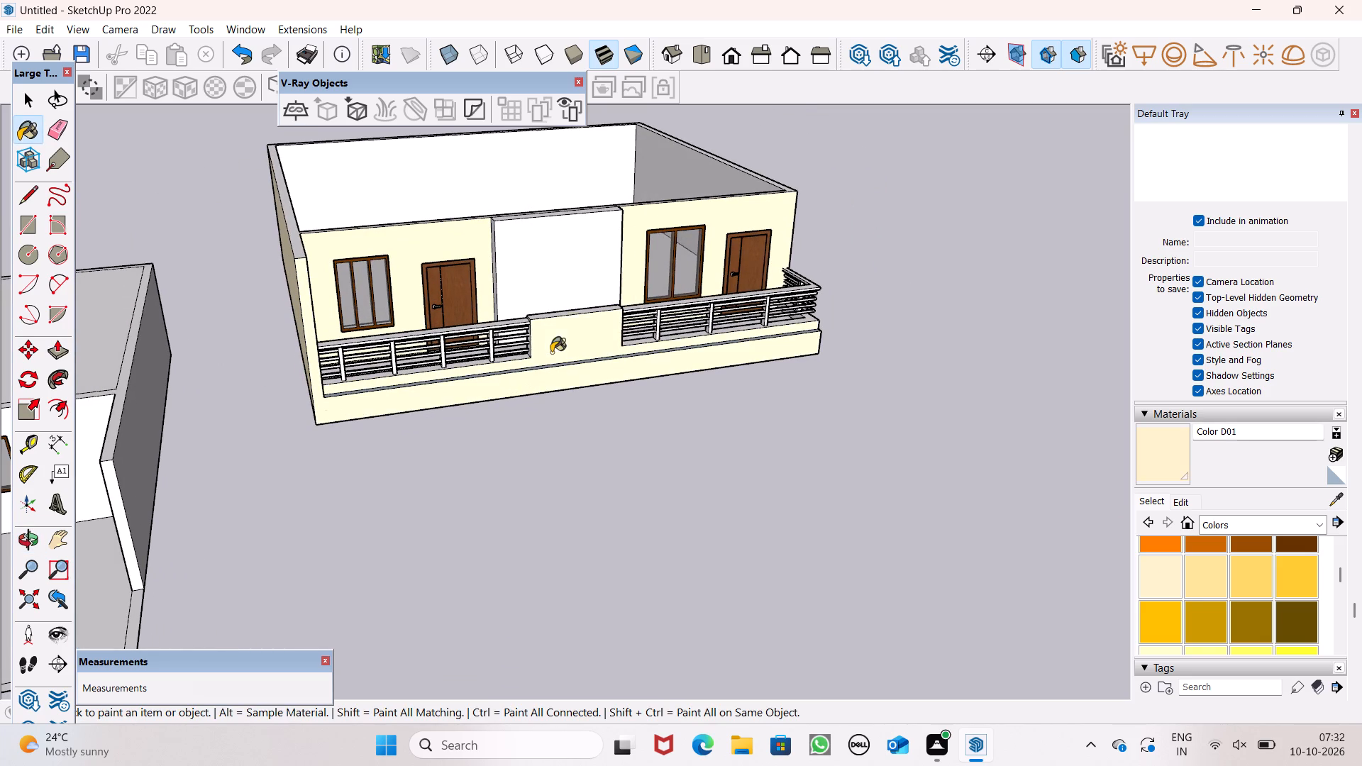
Paint the wall tops and the outer side wall facing away from the other building with Color D01.
{"action": "scroll", "coordinate": [560, 325], "scroll_direction": "up", "scroll_amount": 1}
{"action": "scroll", "coordinate": [563, 321], "scroll_direction": "down", "scroll_amount": 3}
{"action": "middle_click_drag", "start_coordinate": [621, 320], "coordinate": [67, 350]}
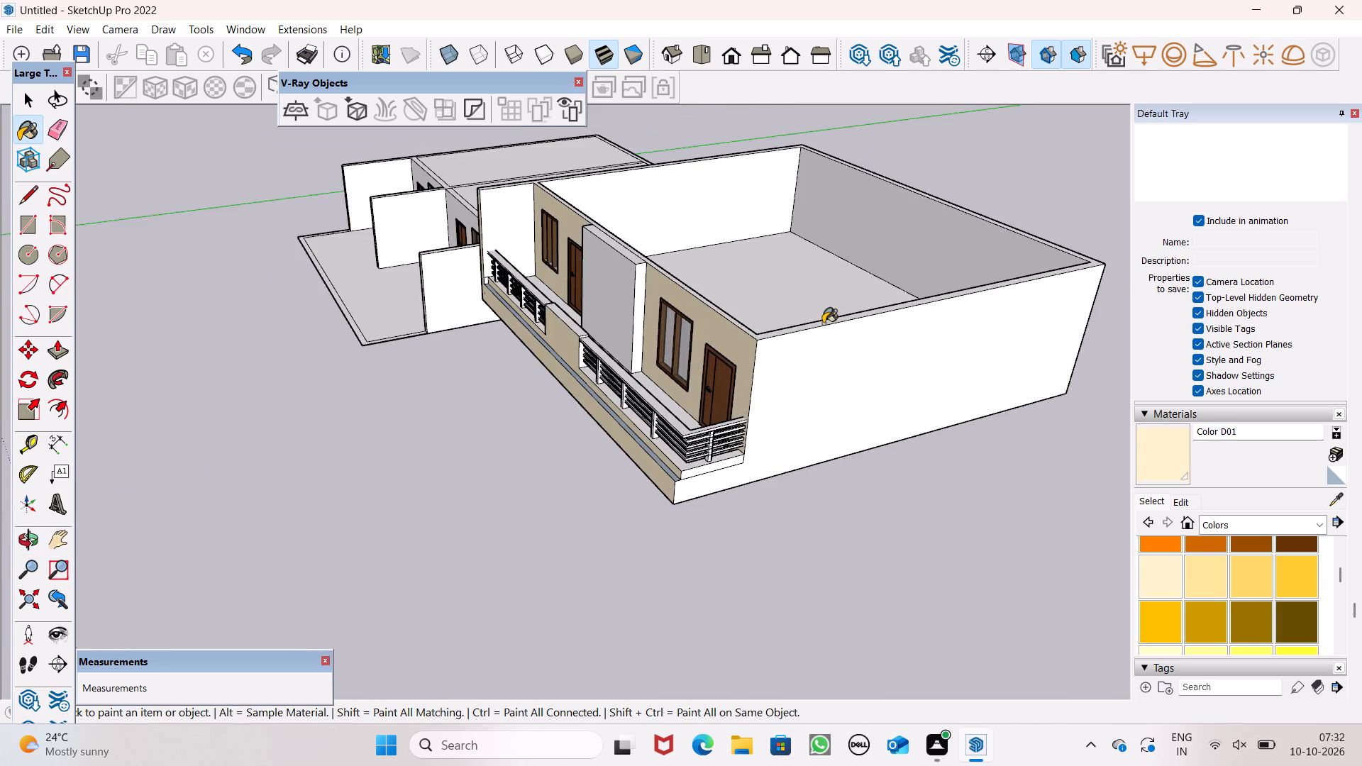
{"action": "scroll", "coordinate": [827, 323], "scroll_direction": "up", "scroll_amount": 6}
{"action": "left_click", "coordinate": [821, 321]}
{"action": "left_click", "coordinate": [818, 427]}
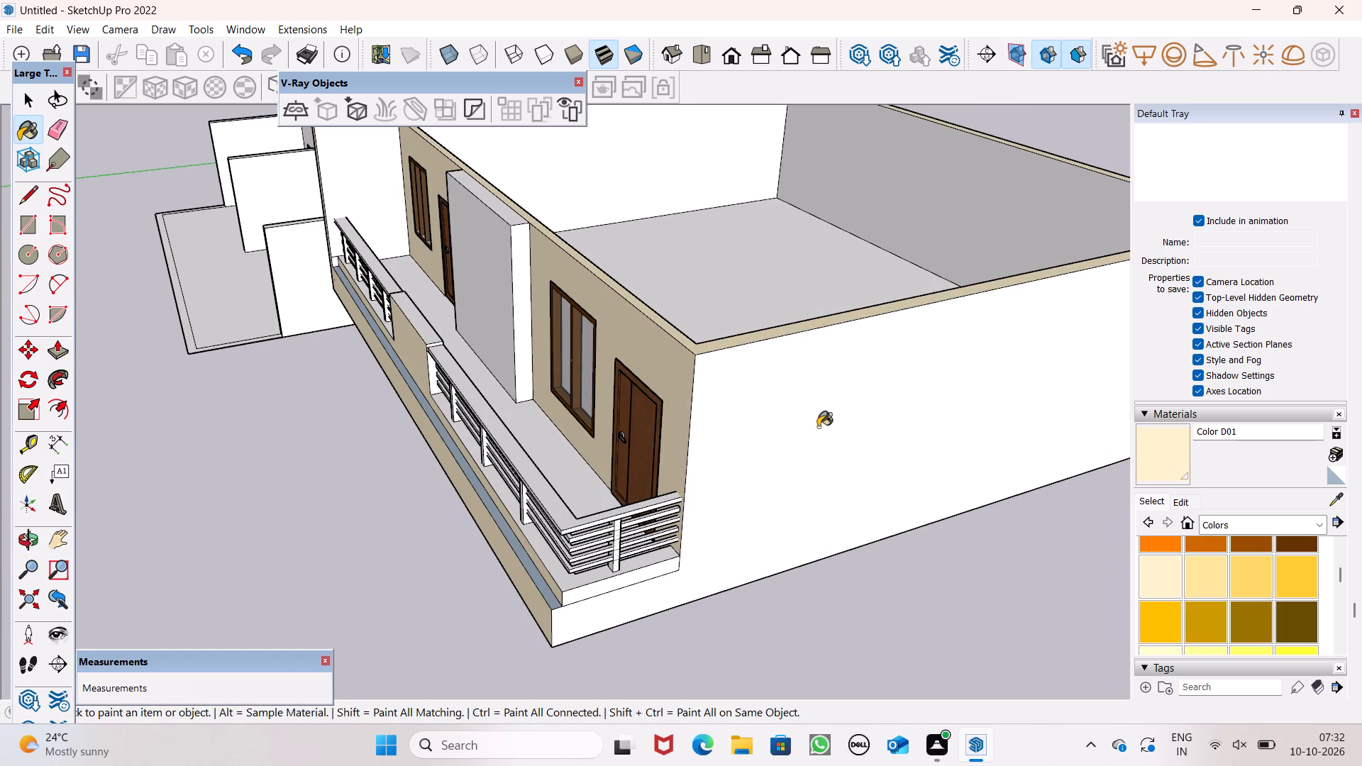
Paint the outer face of the balcony building's rear wall with Color D01.
{"action": "scroll", "coordinate": [641, 333], "scroll_direction": "down", "scroll_amount": 5}
{"action": "middle_click_drag", "start_coordinate": [674, 395], "coordinate": [0, 353]}
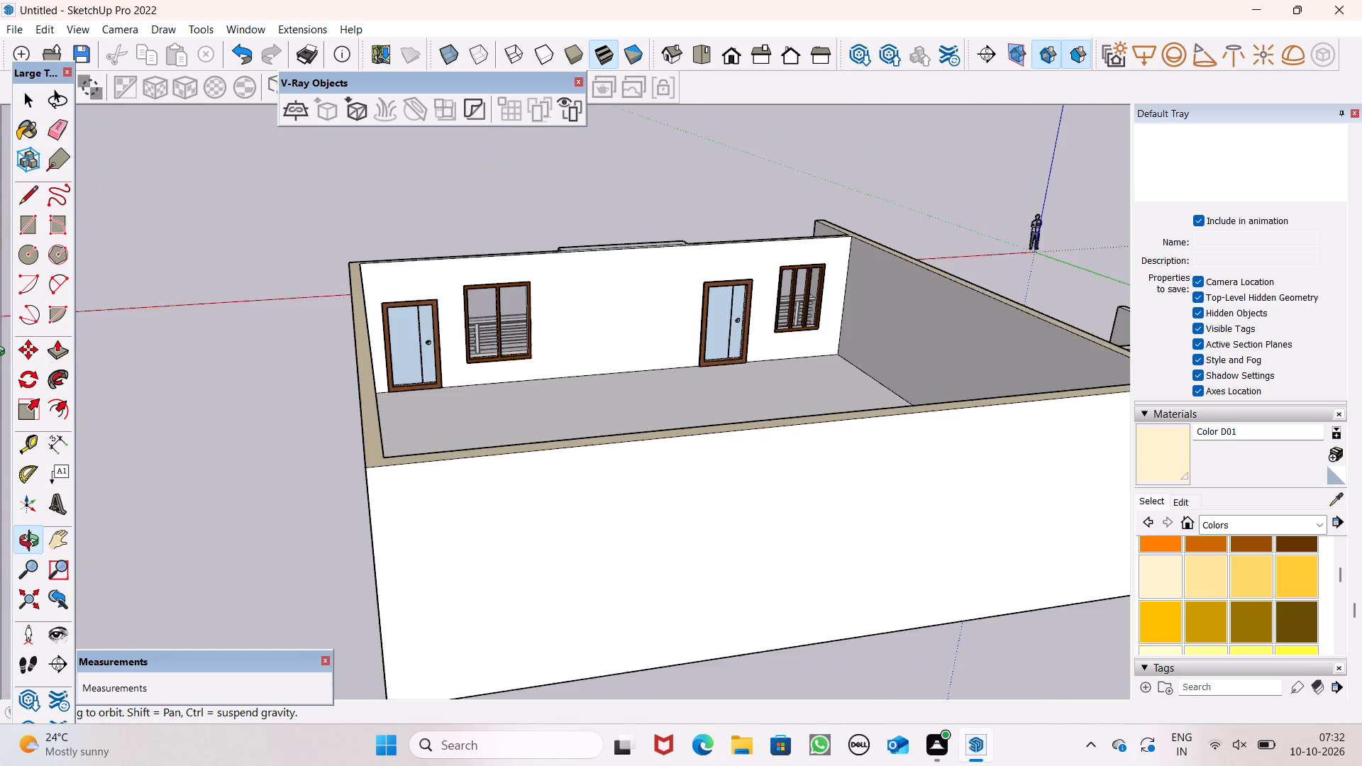
{"action": "middle_click_drag", "start_coordinate": [0, 353], "coordinate": [0, 349]}
{"action": "left_click_drag", "start_coordinate": [460, 549], "coordinate": [459, 540]}
Paint the interior faces of the balcony building's side, rear and front walls with Color D01.
{"action": "scroll", "coordinate": [390, 392], "scroll_direction": "down", "scroll_amount": 5}
{"action": "middle_click_drag", "start_coordinate": [343, 438], "coordinate": [974, 453]}
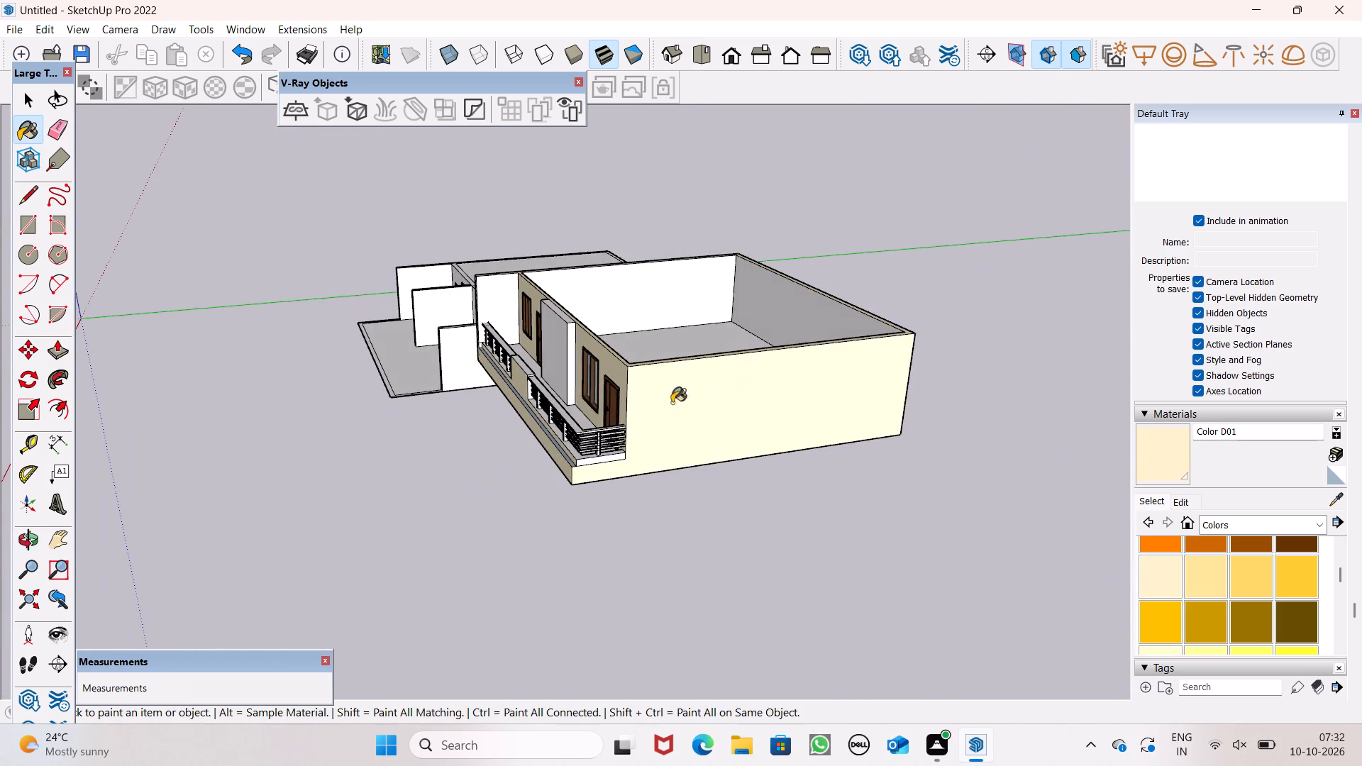
{"action": "scroll", "coordinate": [677, 316], "scroll_direction": "up", "scroll_amount": 6}
{"action": "left_click", "coordinate": [659, 287]}
{"action": "left_click", "coordinate": [887, 337]}
{"action": "middle_click_drag", "start_coordinate": [842, 380], "coordinate": [379, 570]}
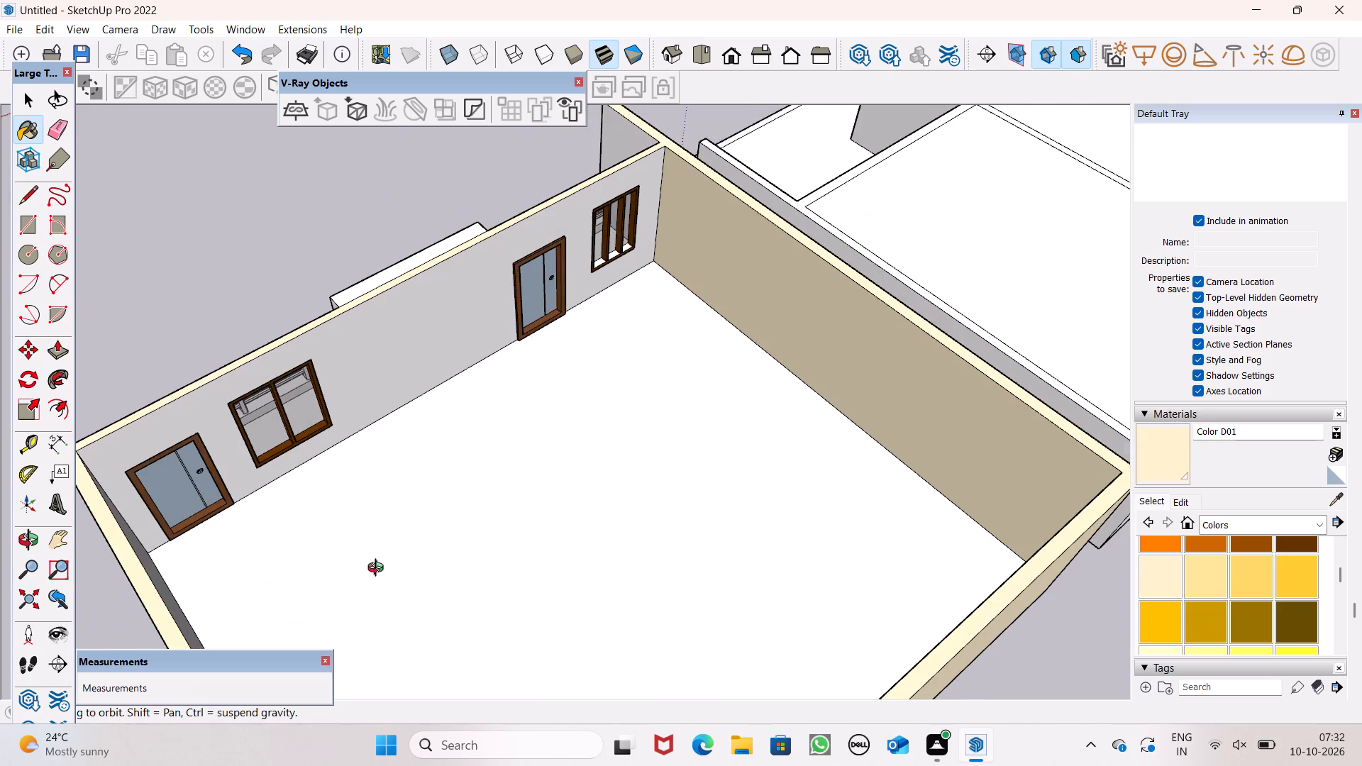
{"action": "middle_click_drag", "start_coordinate": [379, 570], "coordinate": [378, 567]}
{"action": "left_click", "coordinate": [387, 370]}
{"action": "scroll", "coordinate": [804, 442], "scroll_direction": "down", "scroll_amount": 3}
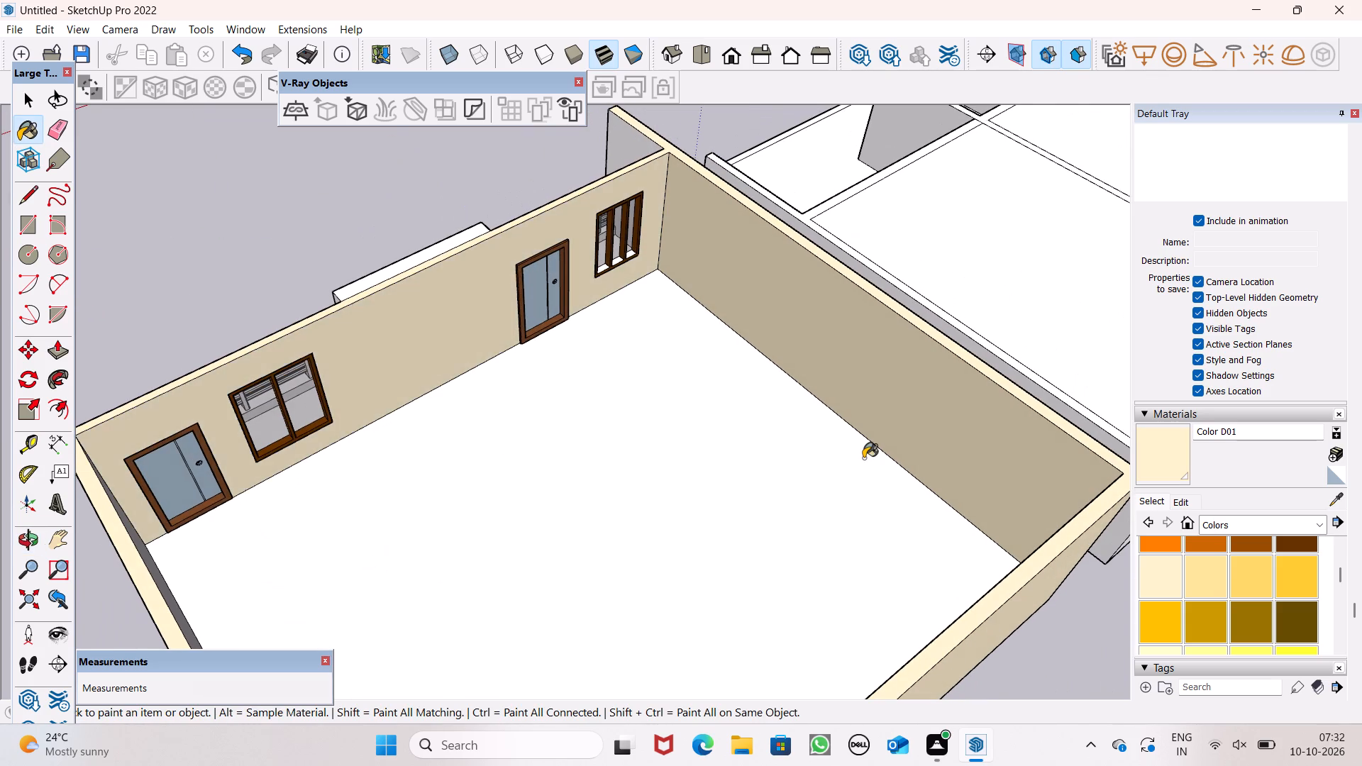
{"action": "middle_click_drag", "start_coordinate": [887, 462], "coordinate": [345, 525]}
{"action": "left_click", "coordinate": [260, 309]}
Paint the other building without the balcony in Color D01 and return to the Select tool.
{"action": "scroll", "coordinate": [272, 368], "scroll_direction": "down", "scroll_amount": 5}
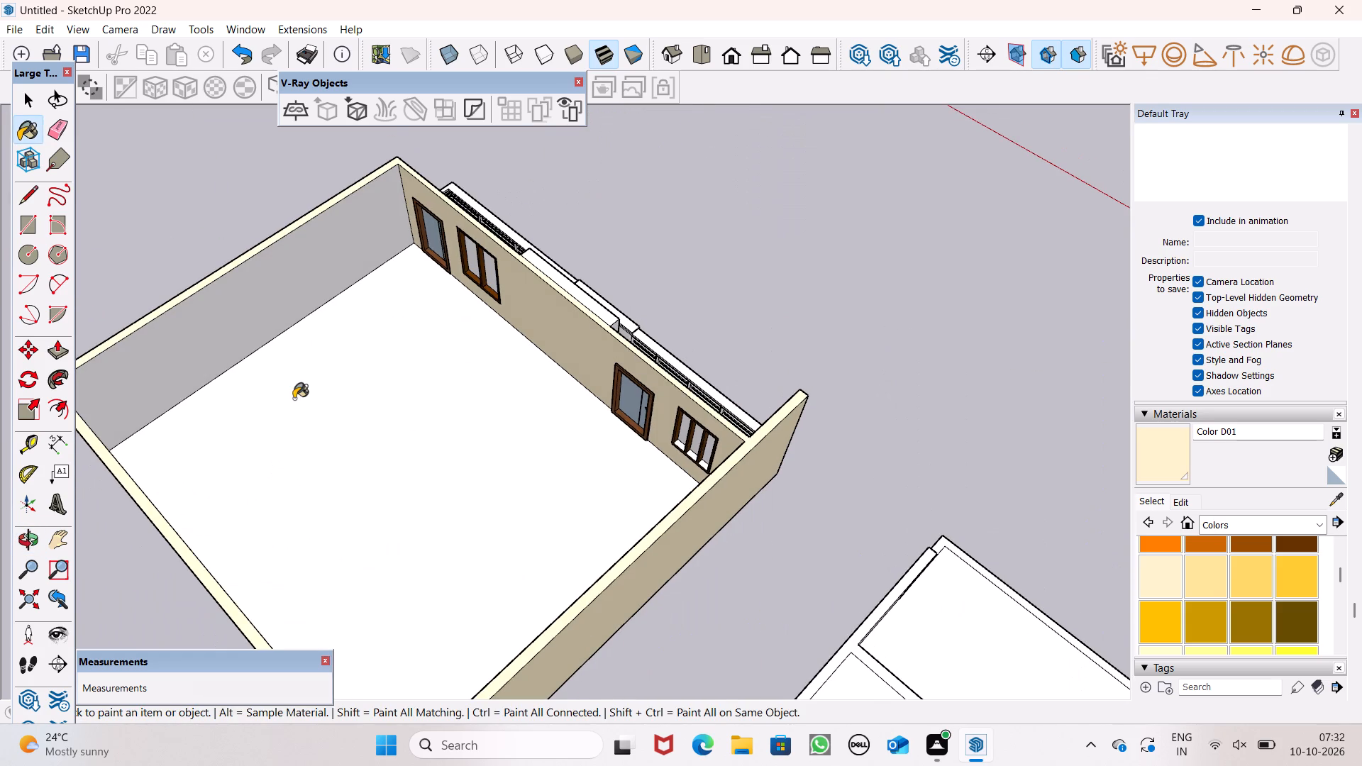
{"action": "scroll", "coordinate": [328, 422], "scroll_direction": "down", "scroll_amount": 3}
{"action": "middle_click_drag", "start_coordinate": [333, 455], "coordinate": [1154, 521]}
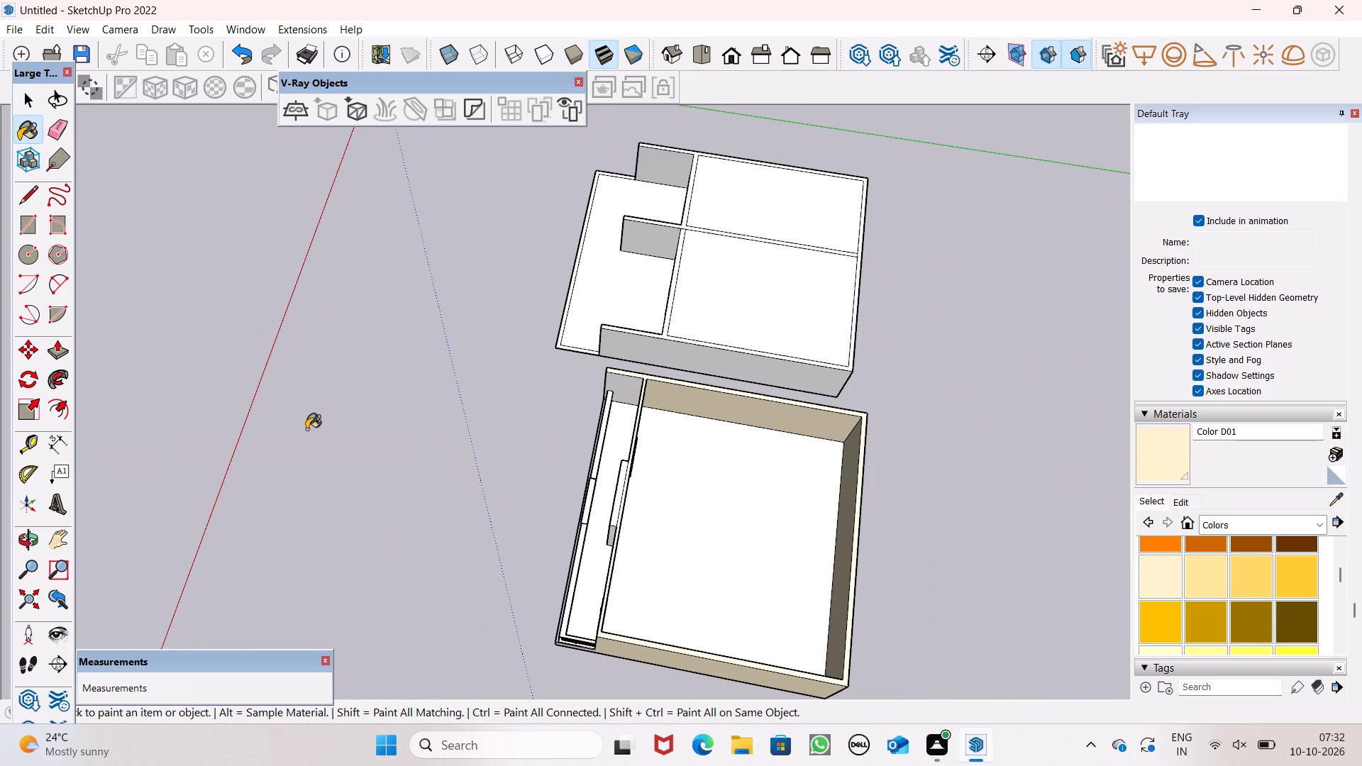
{"action": "scroll", "coordinate": [306, 439], "scroll_direction": "down", "scroll_amount": 1}
{"action": "middle_click_drag", "start_coordinate": [411, 526], "coordinate": [941, 562]}
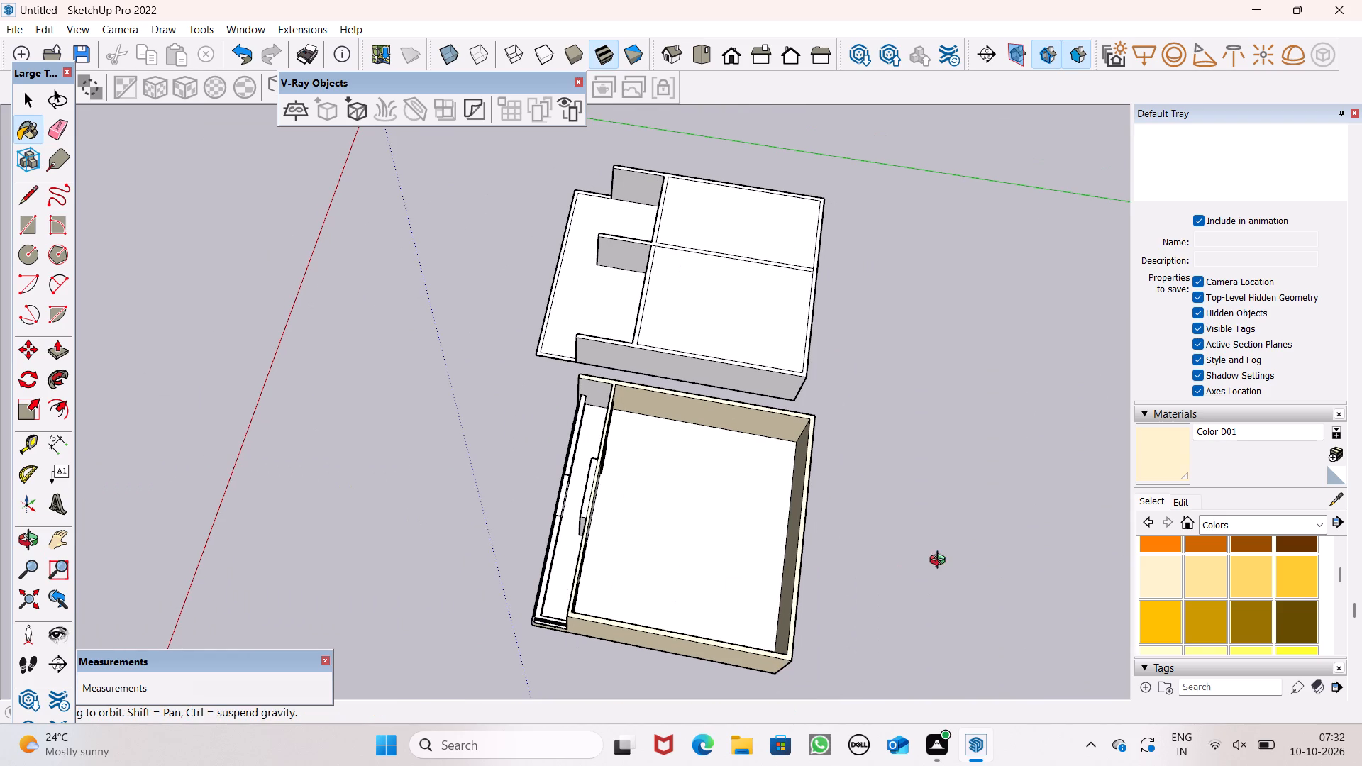
{"action": "middle_click_drag", "start_coordinate": [941, 562], "coordinate": [978, 447]}
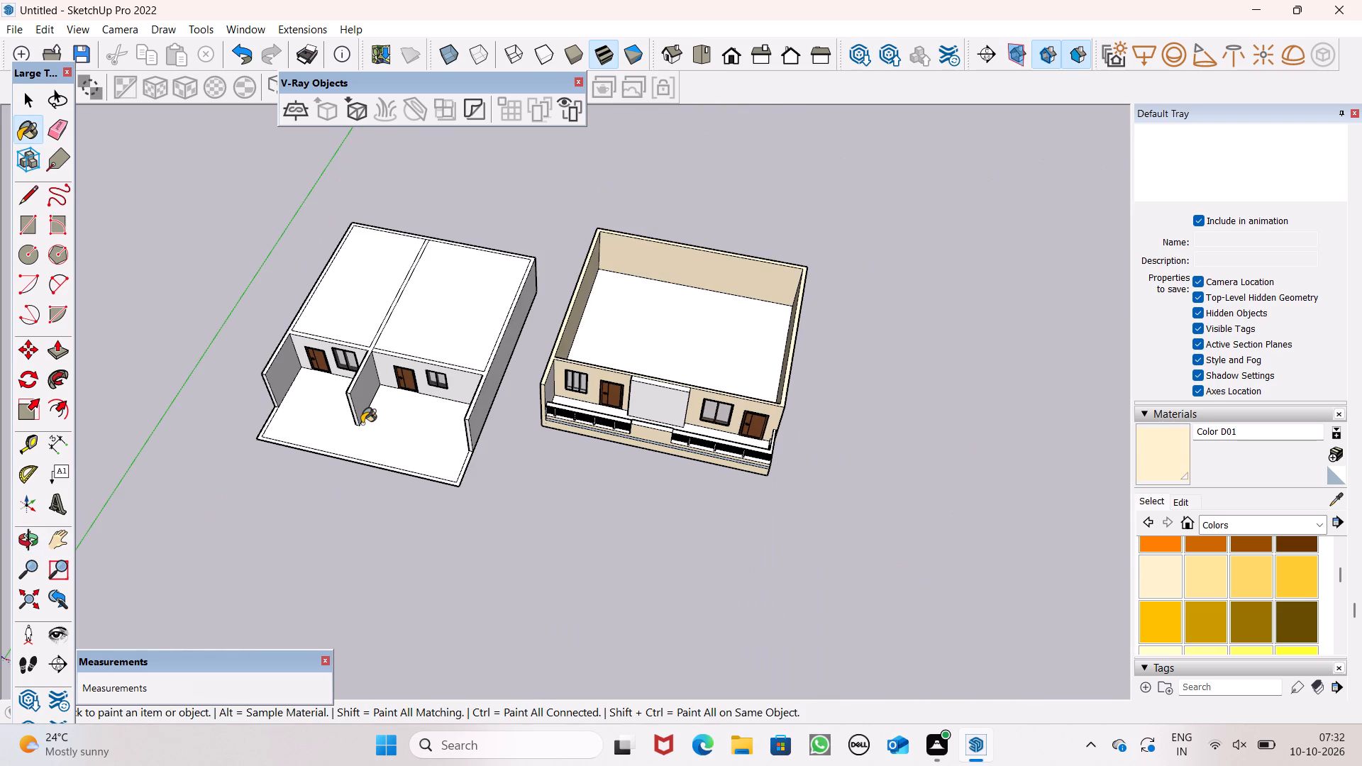
{"action": "scroll", "coordinate": [362, 423], "scroll_direction": "up", "scroll_amount": 6}
{"action": "scroll", "coordinate": [371, 411], "scroll_direction": "down", "scroll_amount": 5}
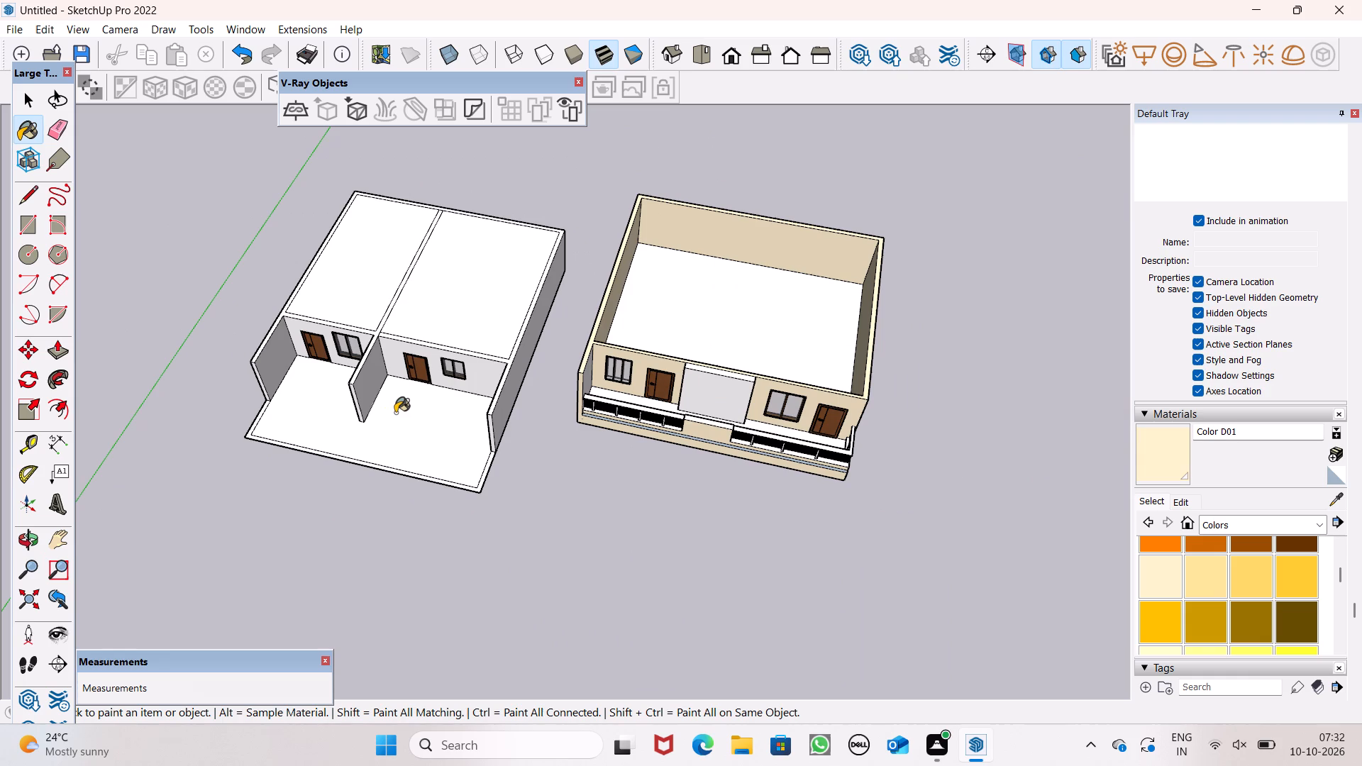
{"action": "scroll", "coordinate": [423, 433], "scroll_direction": "up", "scroll_amount": 6}
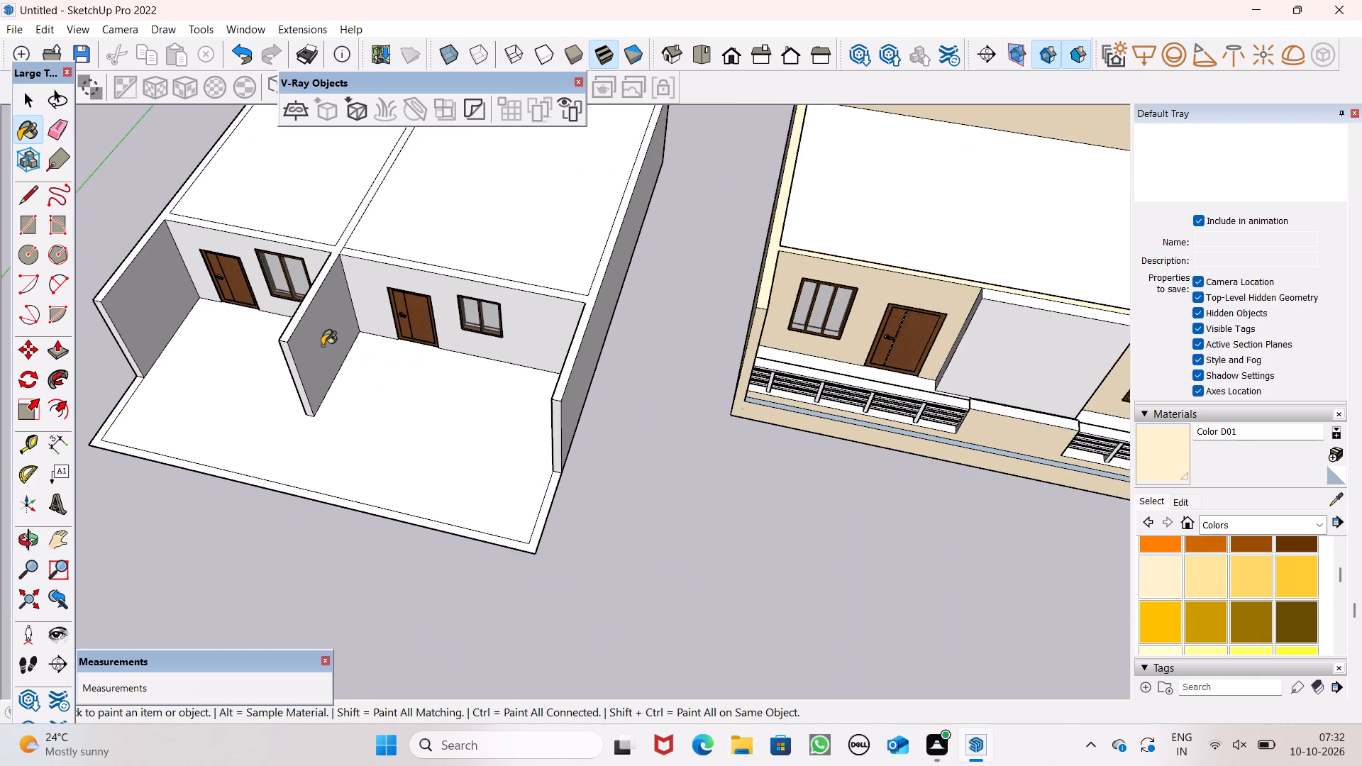
{"action": "left_click", "coordinate": [312, 349]}
{"action": "scroll", "coordinate": [312, 357], "scroll_direction": "down", "scroll_amount": 2}
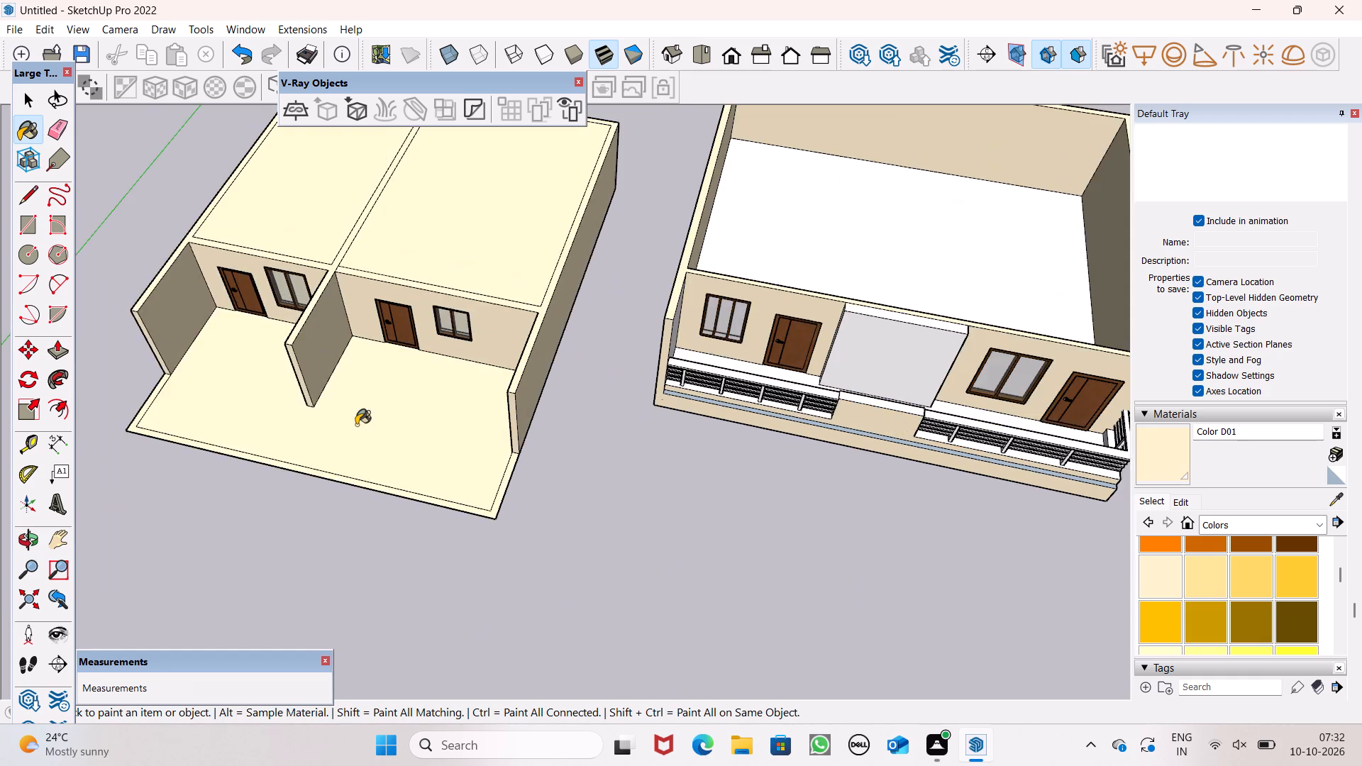
{"action": "scroll", "coordinate": [323, 394], "scroll_direction": "down", "scroll_amount": 3}
{"action": "middle_click_drag", "start_coordinate": [367, 428], "coordinate": [453, 336]}
{"action": "key", "text": "space"}
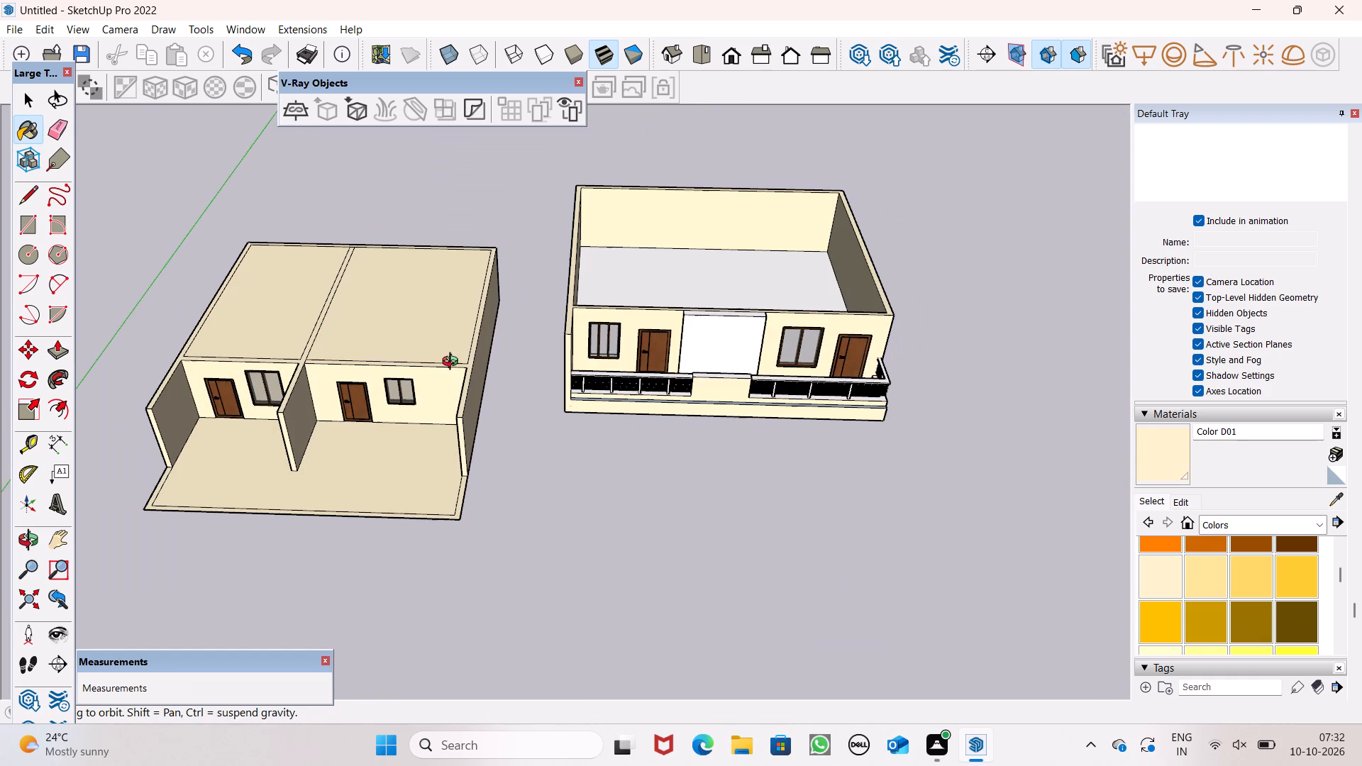
Explode the group of the building without the balcony and clear the selection.
{"action": "left_click", "coordinate": [460, 370]}
{"action": "right_click", "coordinate": [460, 369]}
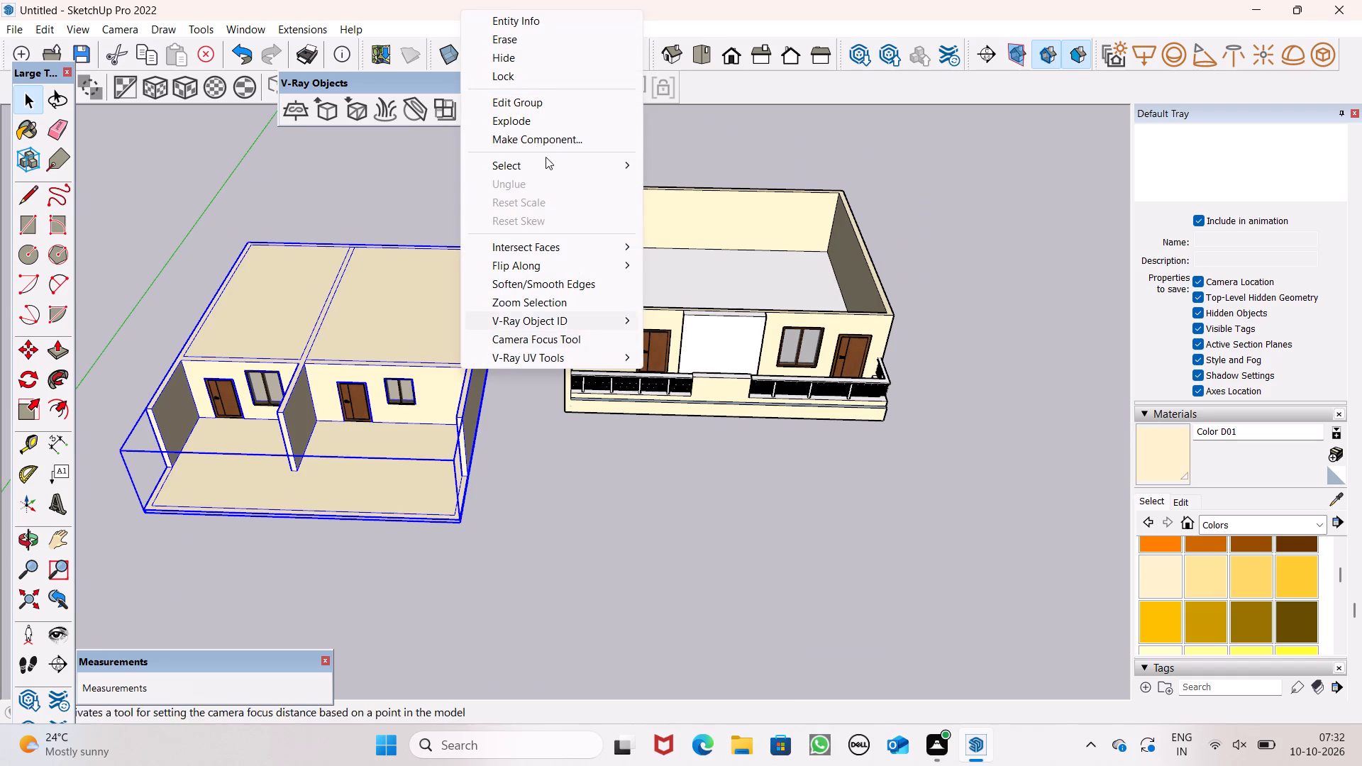
{"action": "left_click", "coordinate": [522, 126]}
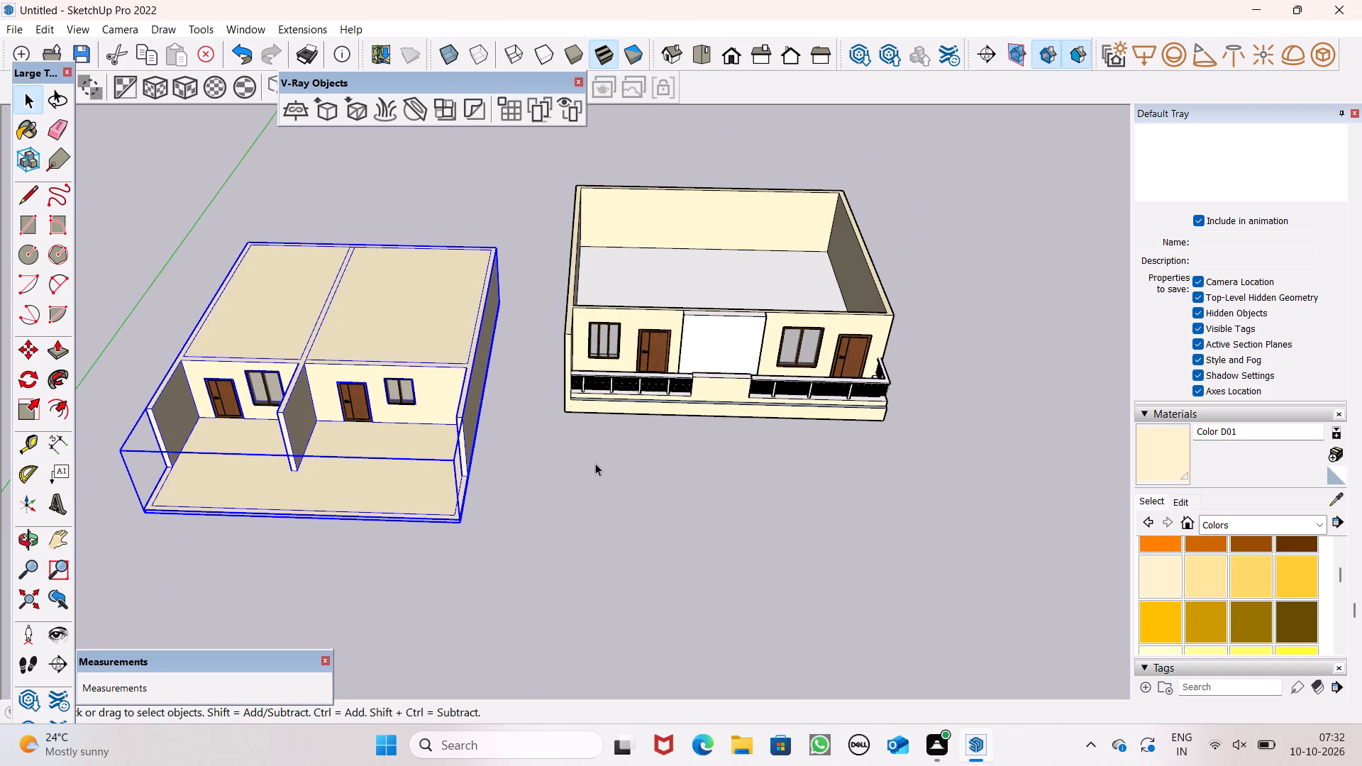
{"action": "left_click", "coordinate": [590, 468]}
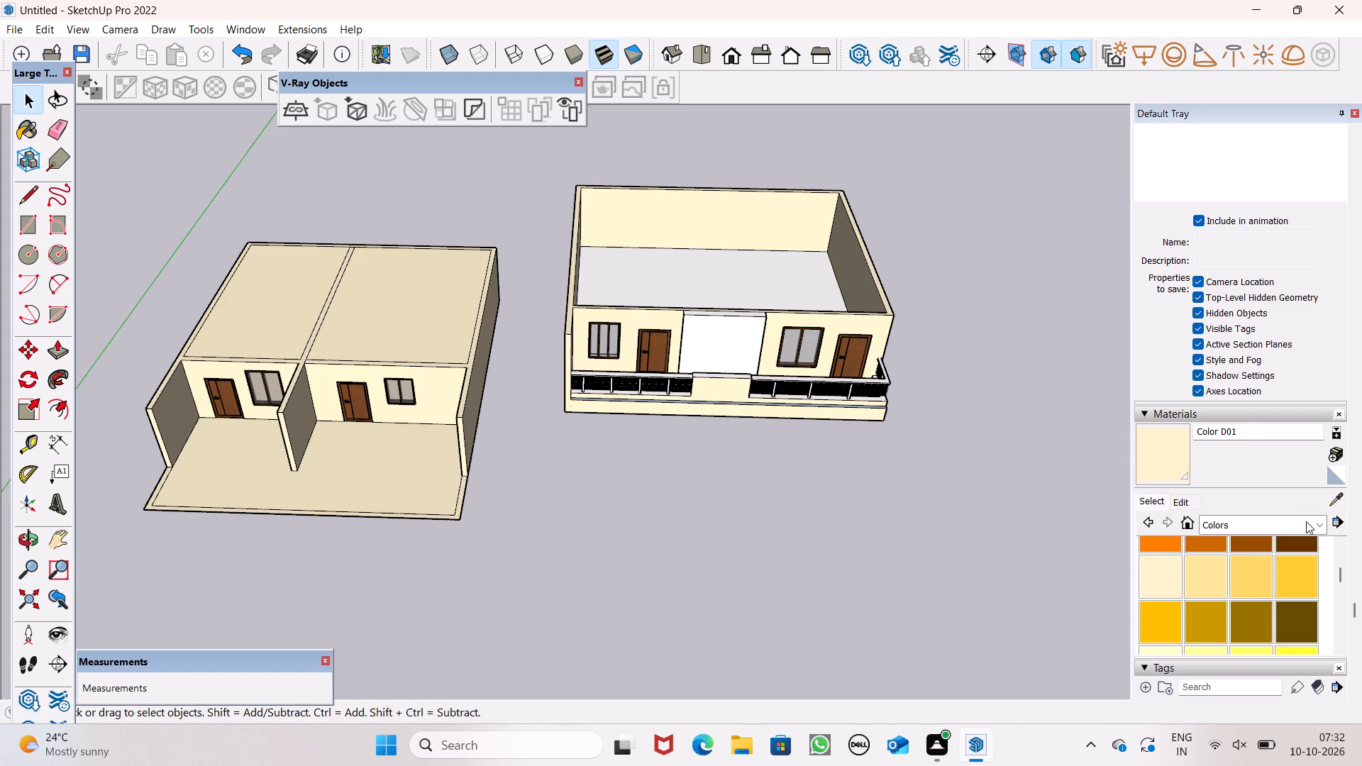
Browse the Tile material collection for a finish for the unpainted front wall panel of the balcony building.
{"action": "left_click", "coordinate": [1324, 521]}
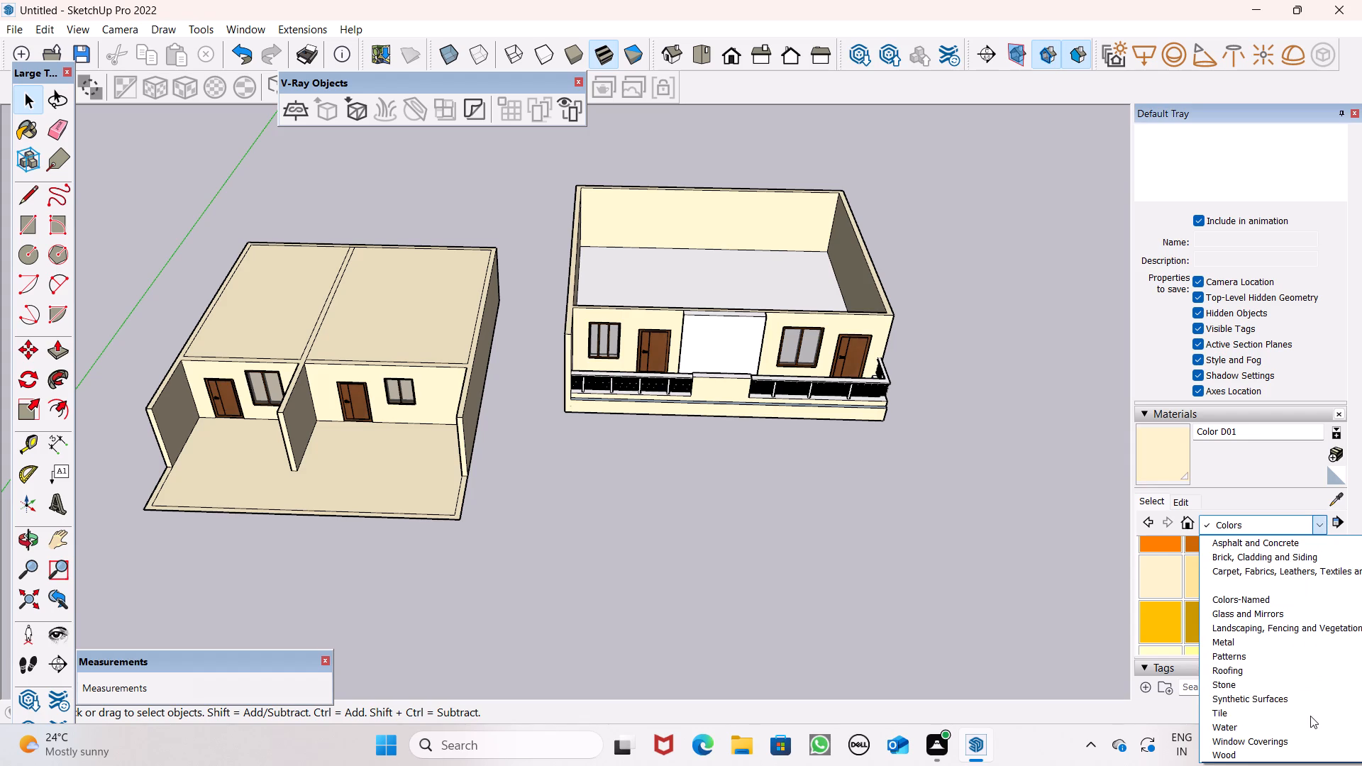
{"action": "left_click", "coordinate": [1240, 715]}
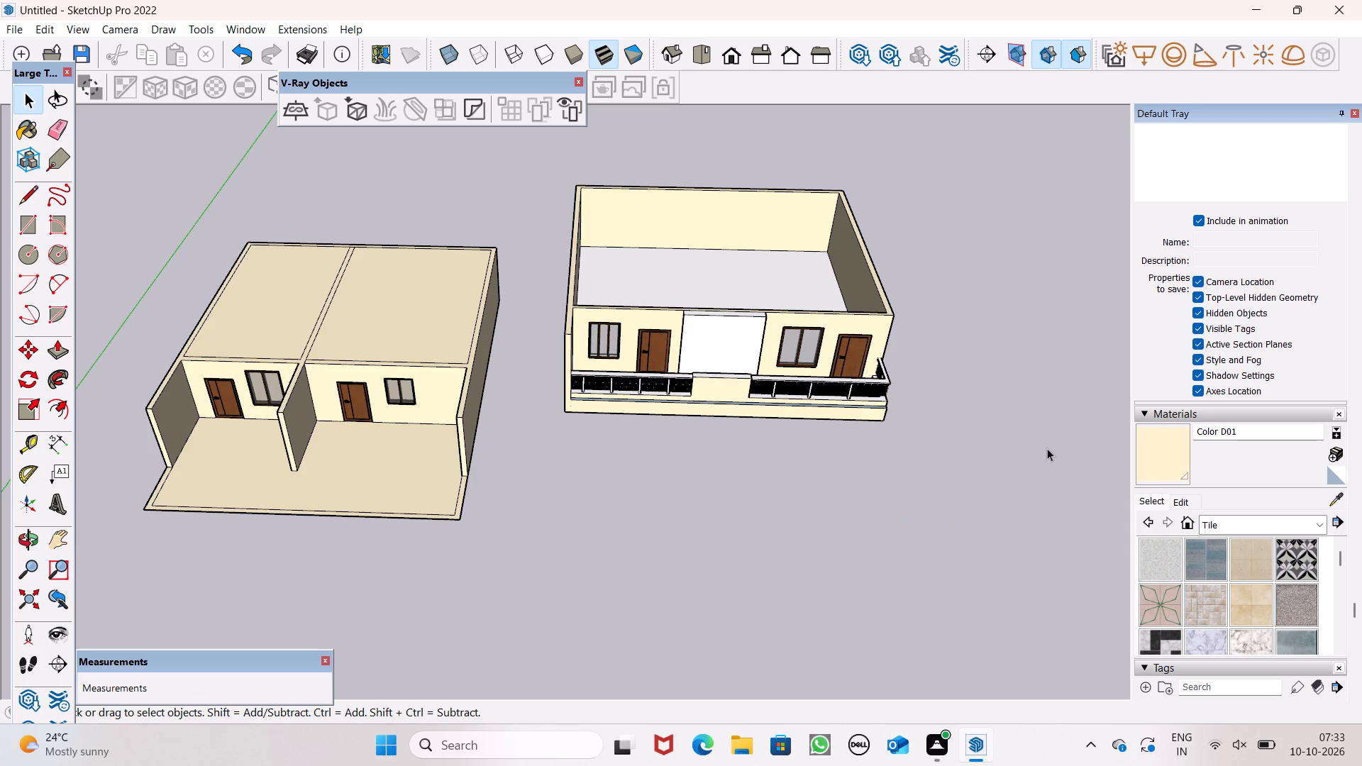
{"action": "scroll", "coordinate": [770, 350], "scroll_direction": "up", "scroll_amount": 5}
{"action": "scroll", "coordinate": [678, 398], "scroll_direction": "up", "scroll_amount": 7}
{"action": "middle_click_drag", "start_coordinate": [704, 381], "coordinate": [694, 334]}
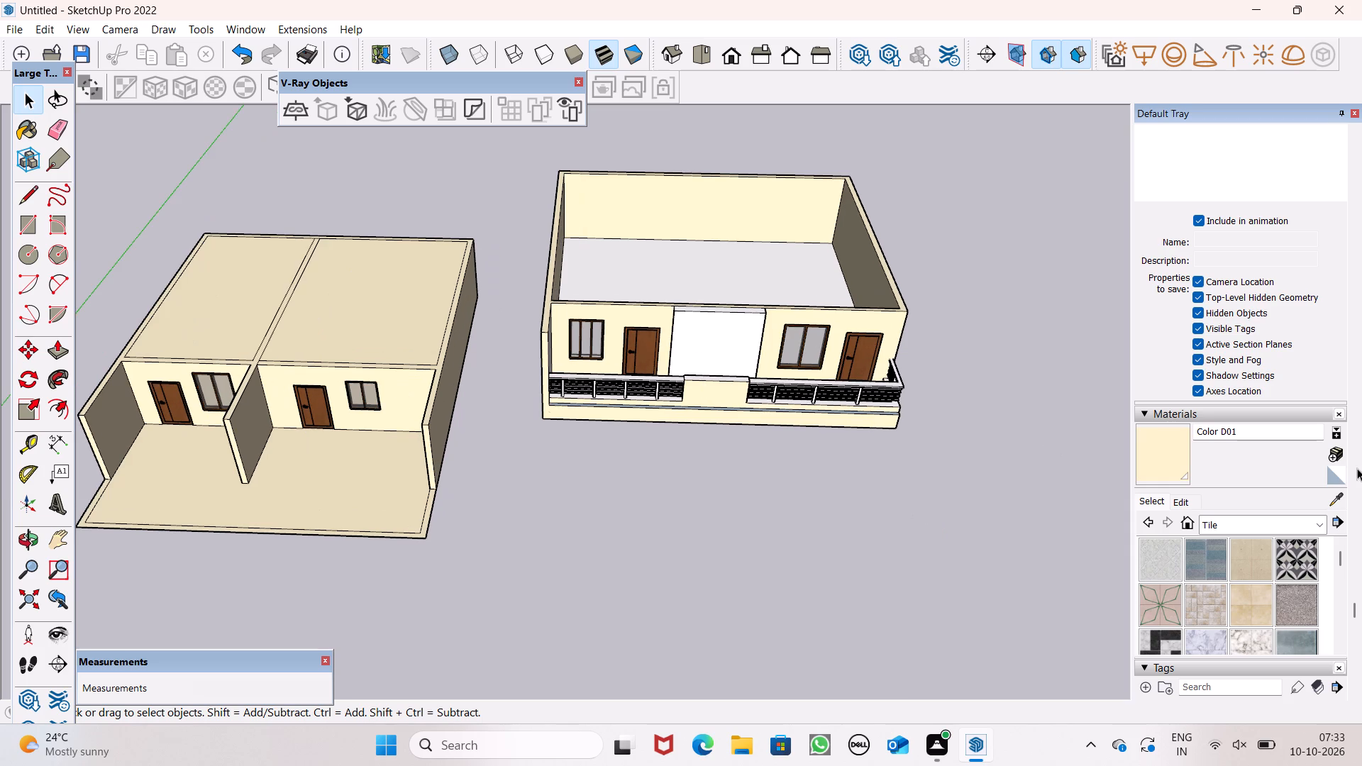
{"action": "scroll", "coordinate": [1234, 623], "scroll_direction": "down", "scroll_amount": 1}
{"action": "scroll", "coordinate": [1233, 618], "scroll_direction": "up", "scroll_amount": 1}
{"action": "scroll", "coordinate": [1233, 618], "scroll_direction": "down", "scroll_amount": 1}
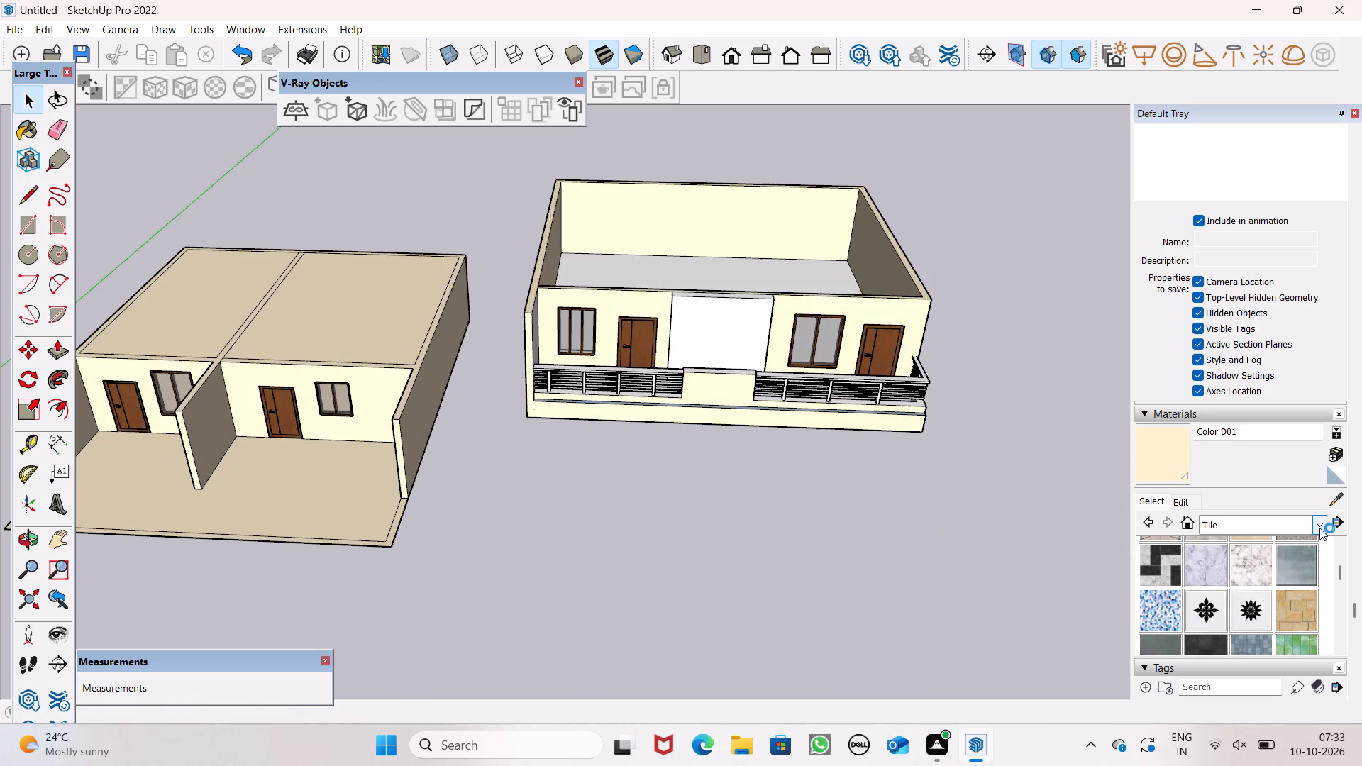
Paint the white central front panel of the balcony building with Brick Tumbled from the Brick, Cladding and Siding collection.
{"action": "left_click", "coordinate": [1321, 527]}
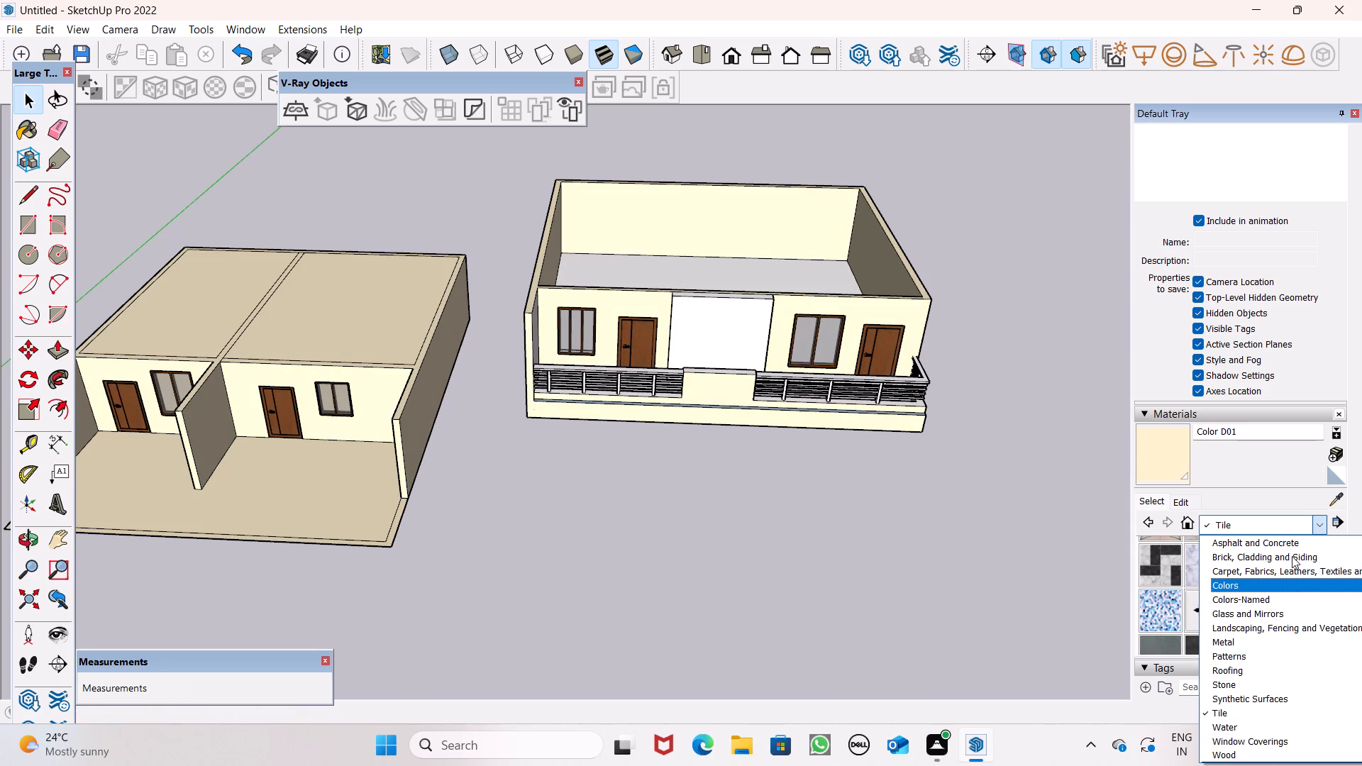
{"action": "left_click", "coordinate": [1292, 556]}
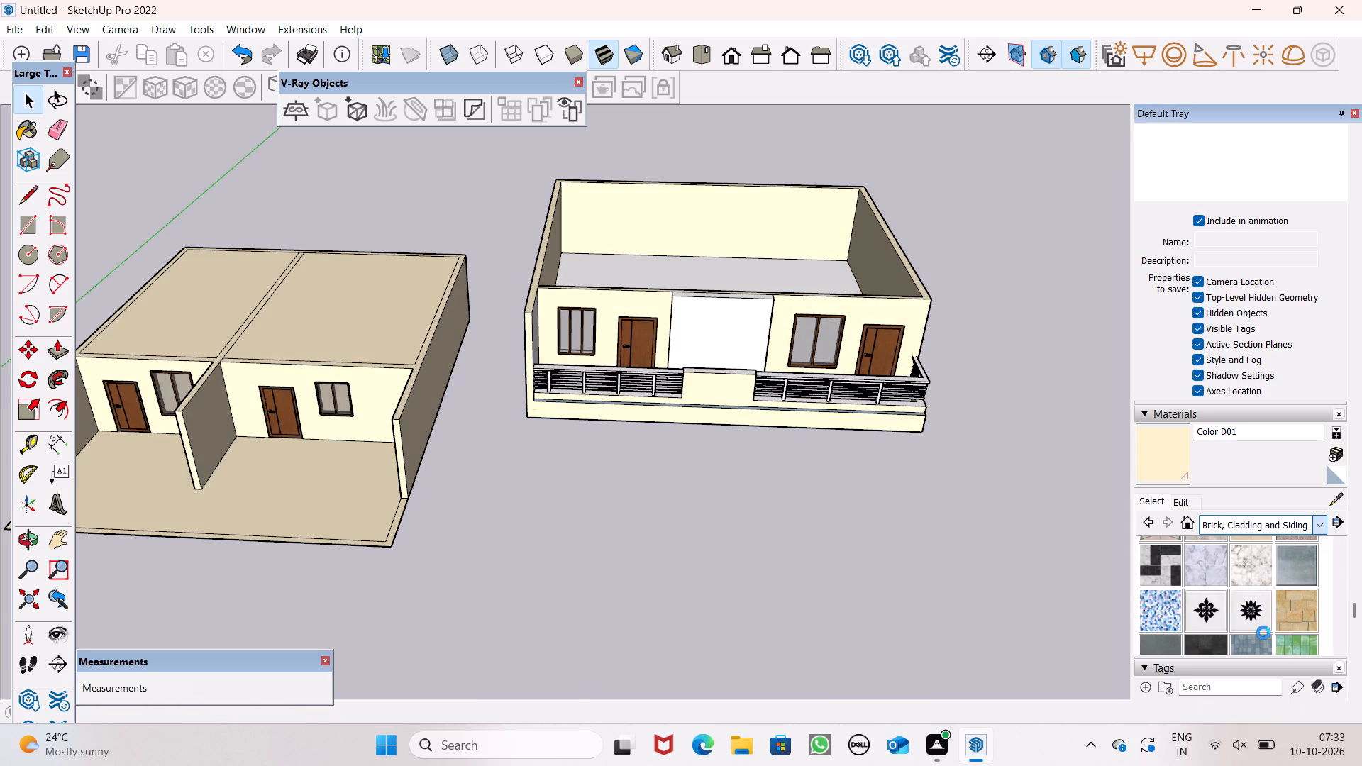
{"action": "scroll", "coordinate": [1263, 633], "scroll_direction": "up", "scroll_amount": 1}
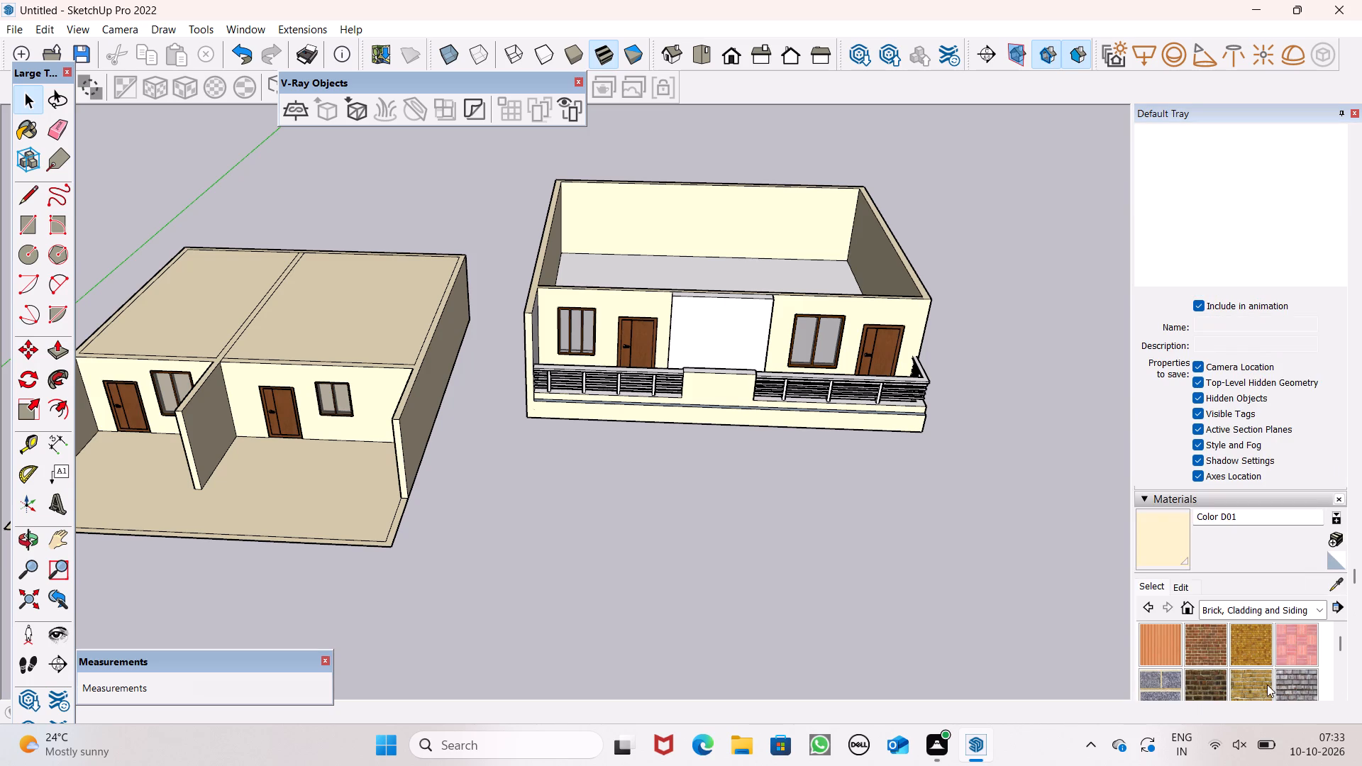
{"action": "left_click", "coordinate": [1288, 686]}
{"action": "scroll", "coordinate": [1272, 677], "scroll_direction": "down", "scroll_amount": 1}
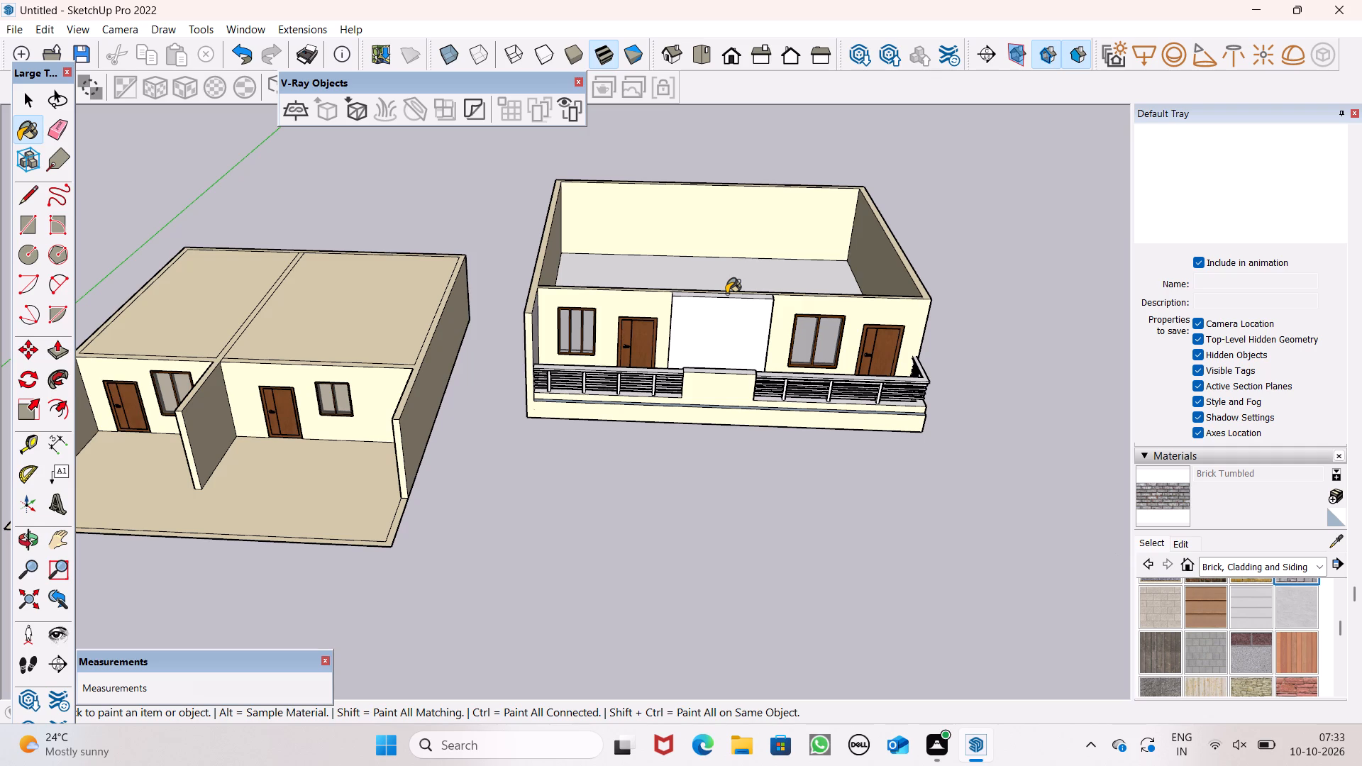
{"action": "left_click", "coordinate": [717, 327]}
{"action": "scroll", "coordinate": [700, 290], "scroll_direction": "up", "scroll_amount": 8}
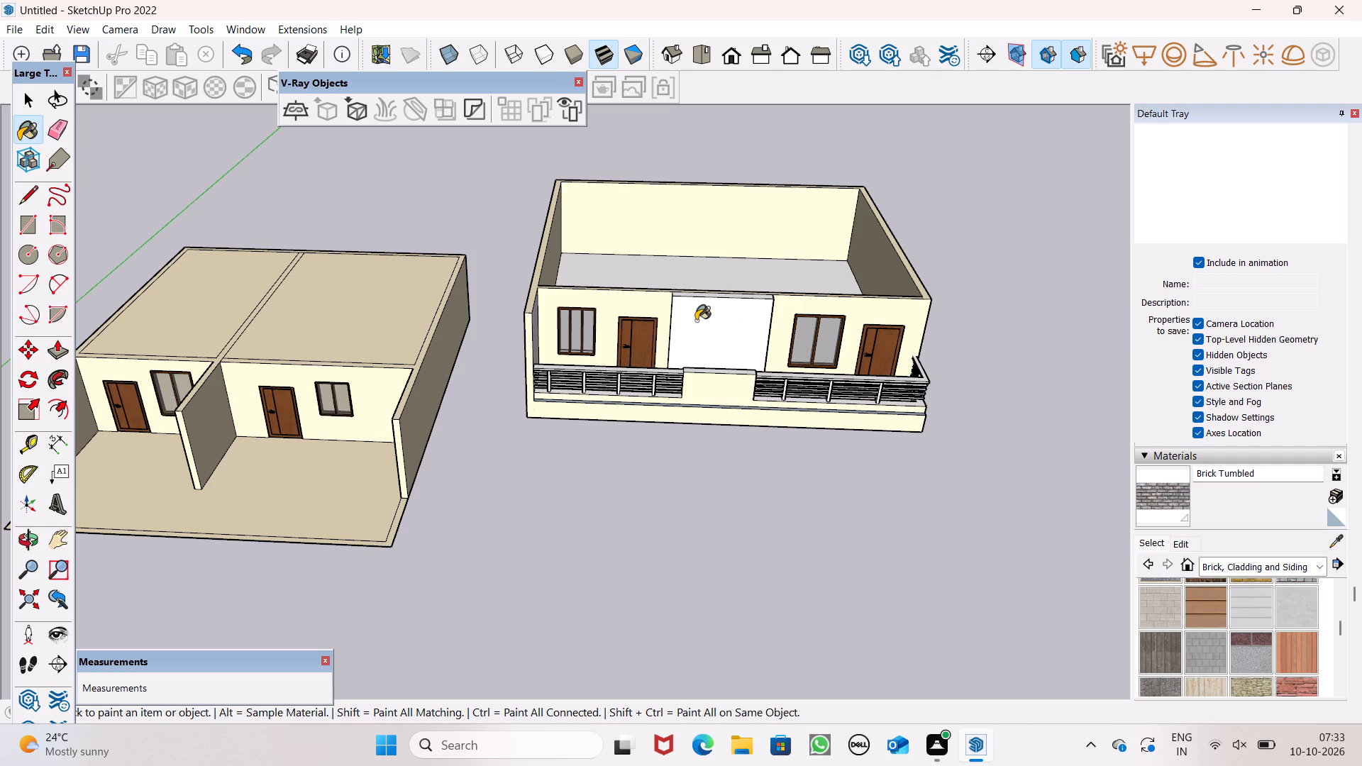
{"action": "scroll", "coordinate": [696, 321], "scroll_direction": "up", "scroll_amount": 5}
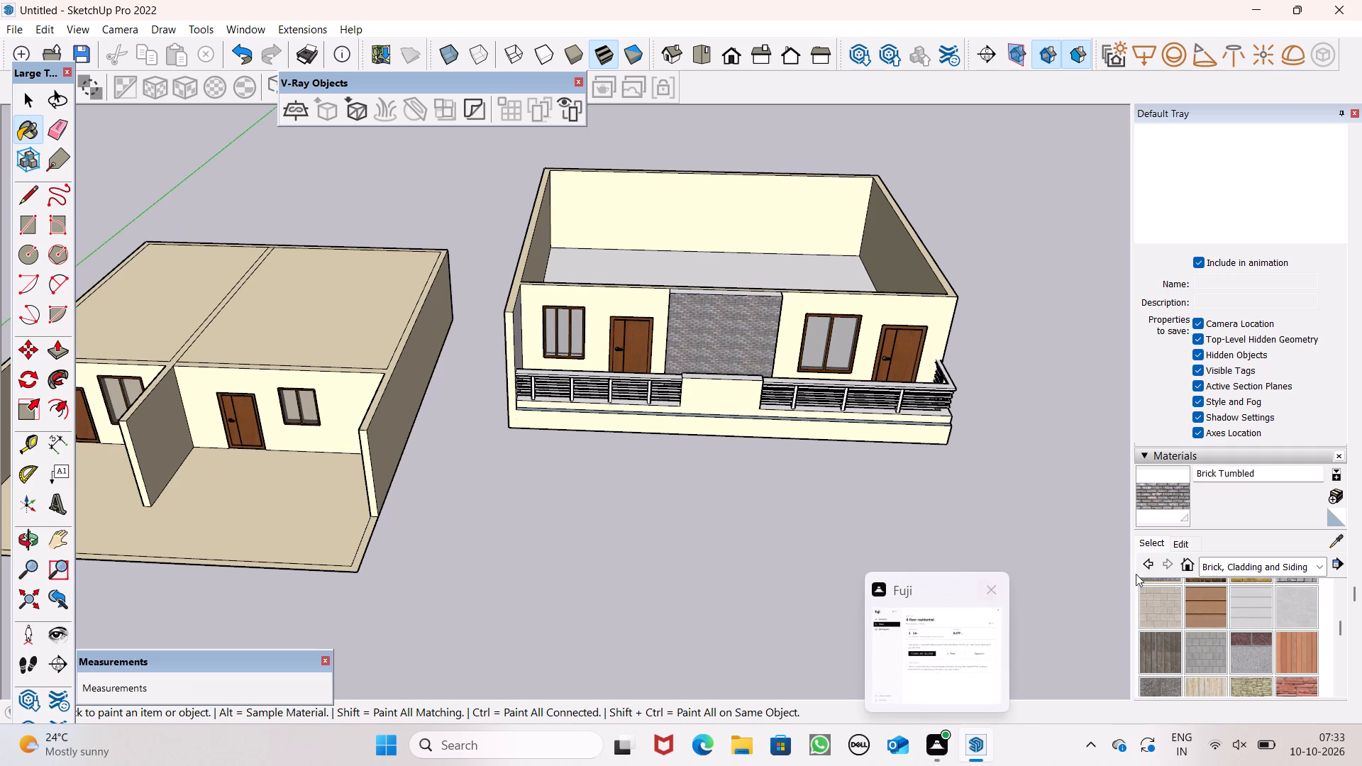
Set the Brick Tumbled texture width to 10' and check its scale on the front panel.
{"action": "left_click", "coordinate": [1173, 543]}
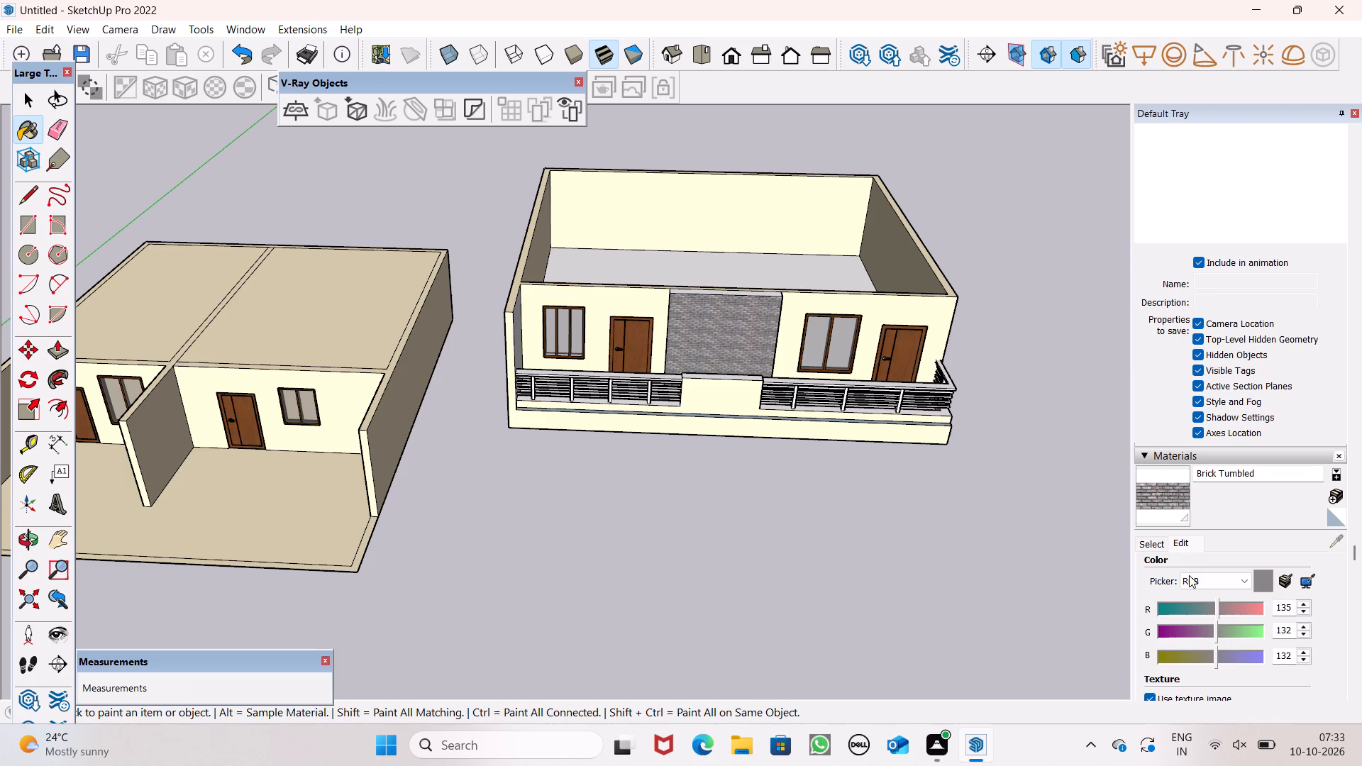
{"action": "scroll", "coordinate": [1181, 589], "scroll_direction": "down", "scroll_amount": 2}
{"action": "left_click", "coordinate": [1177, 572]}
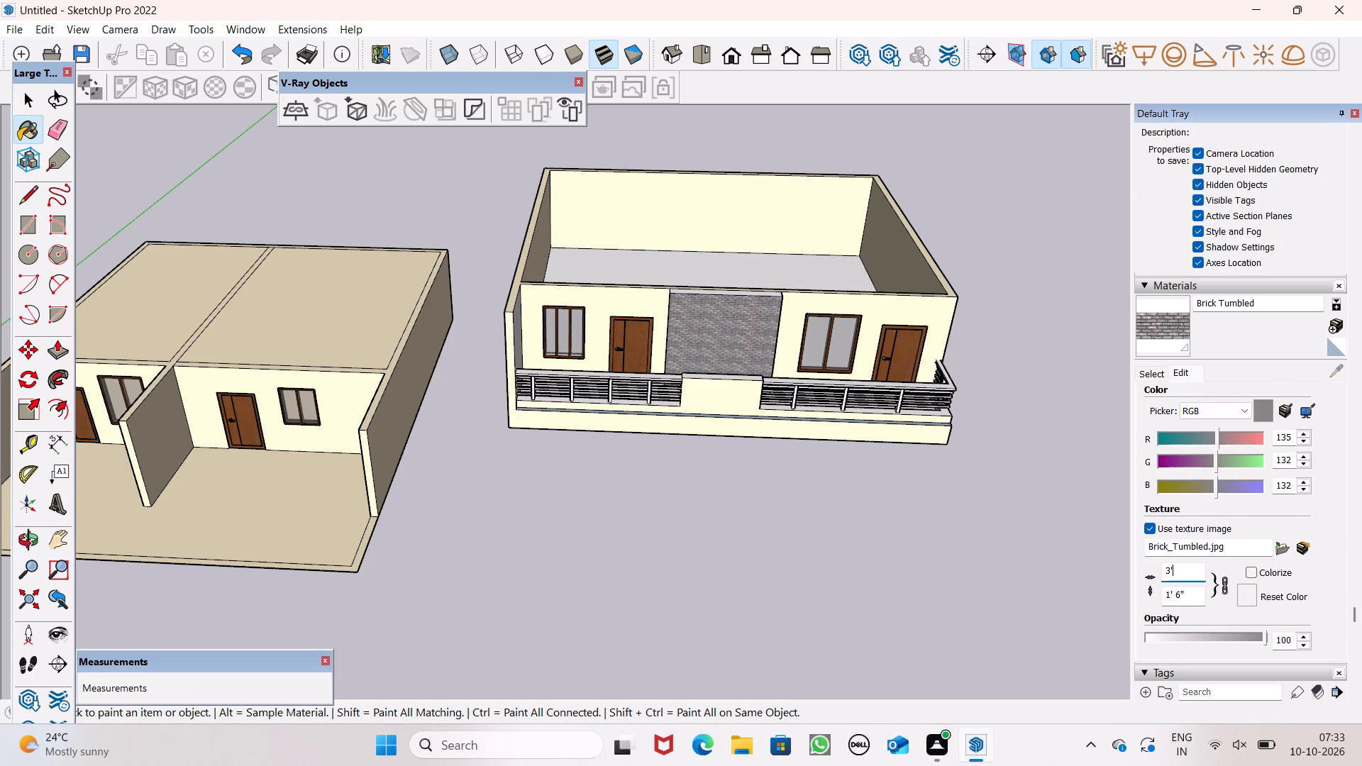
{"action": "key", "text": "BackSpace"}
{"action": "key", "text": "BackSpace"}
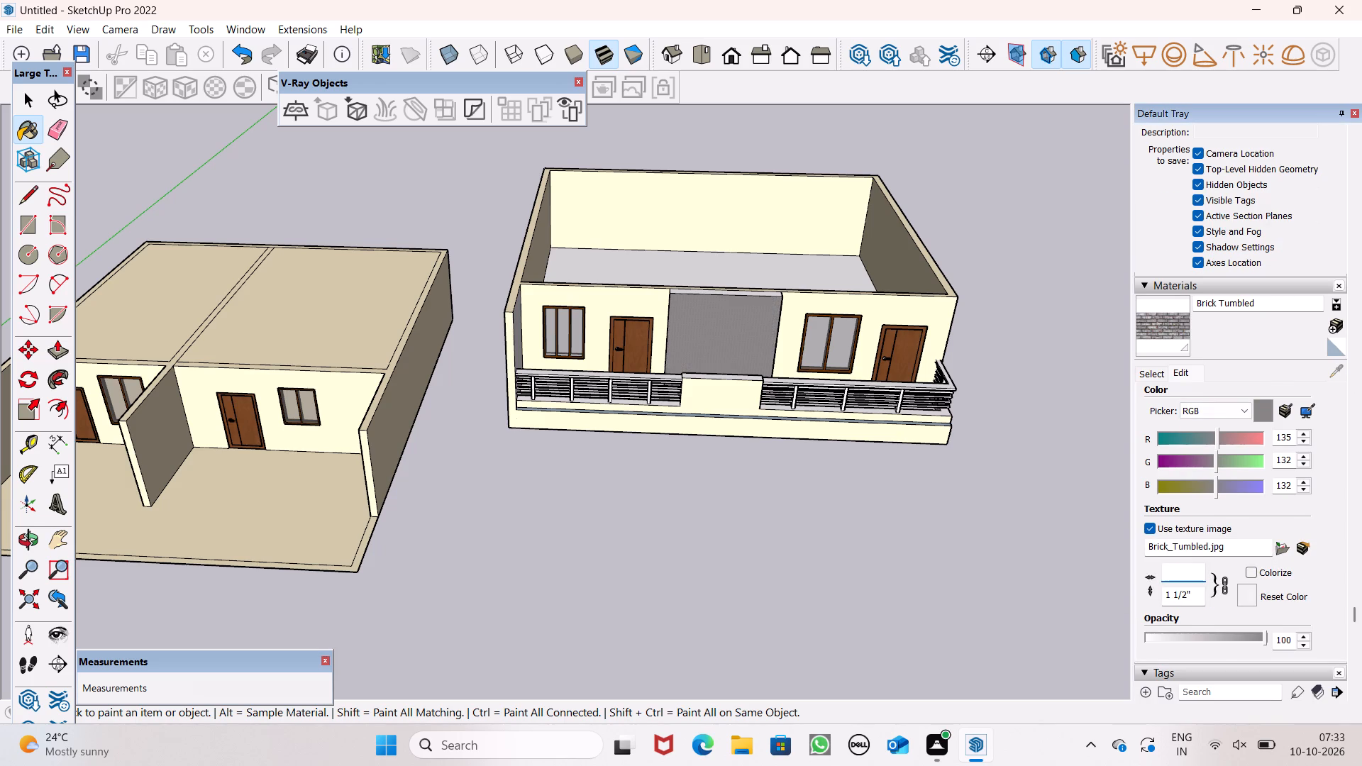
{"action": "type", "text": "10"}
{"action": "key", "text": "apostrophe"}
{"action": "key", "text": "Return"}
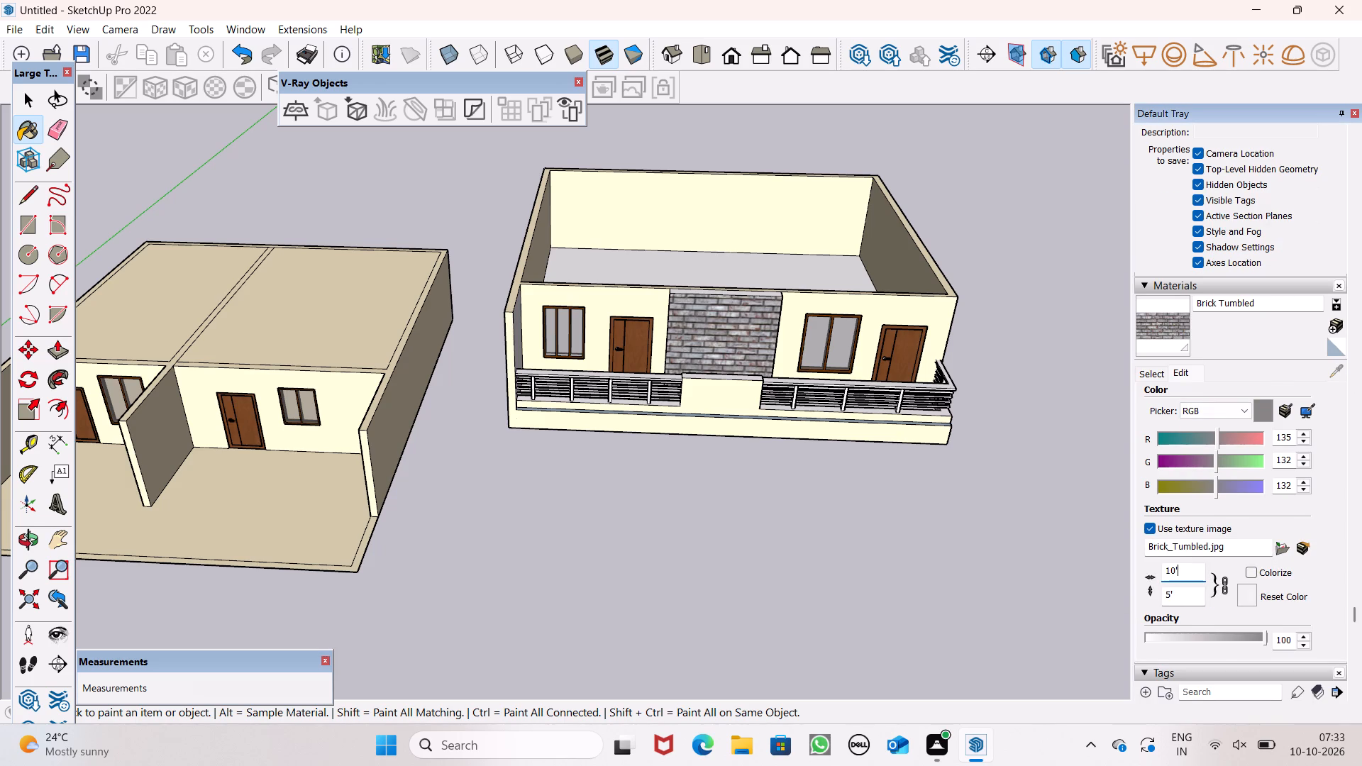
{"action": "key", "text": "space"}
{"action": "left_click", "coordinate": [1185, 323]}
{"action": "scroll", "coordinate": [821, 365], "scroll_direction": "up", "scroll_amount": 2}
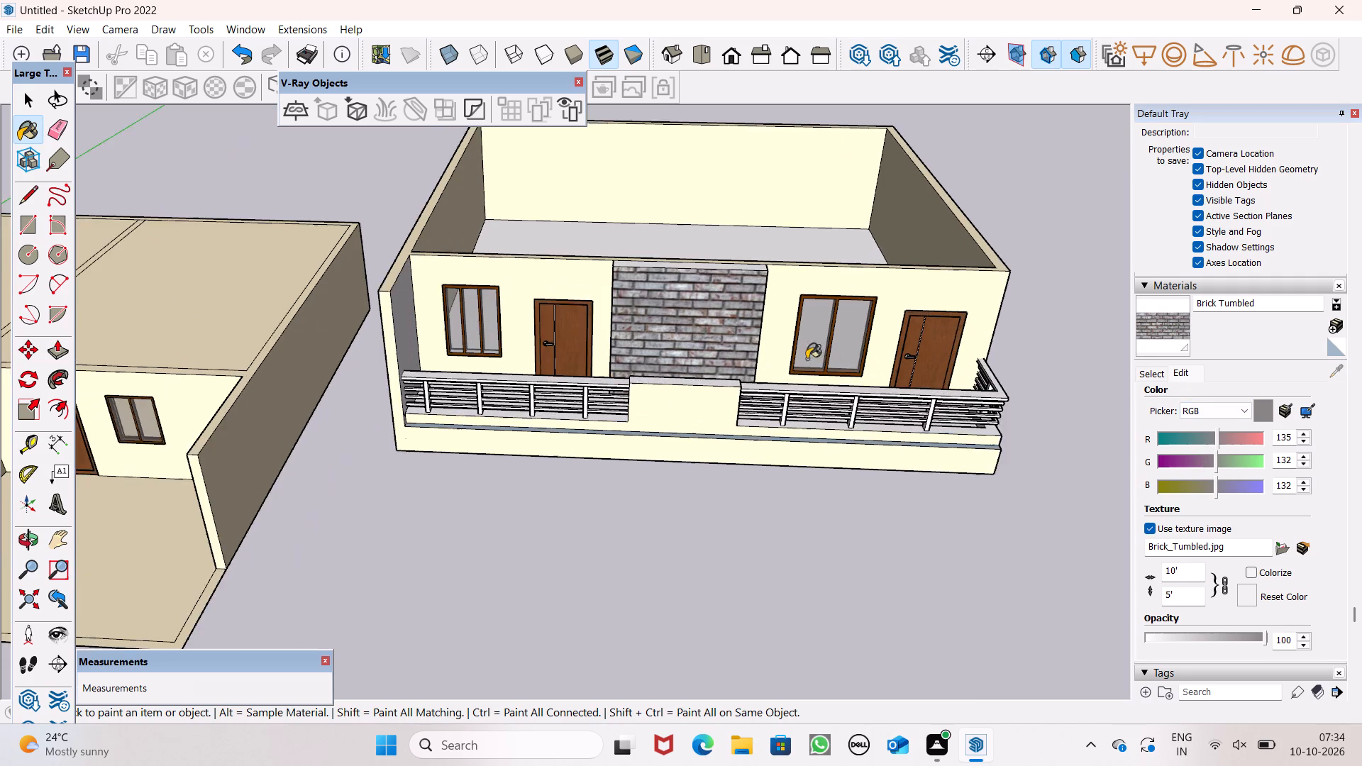
{"action": "scroll", "coordinate": [807, 359], "scroll_direction": "up", "scroll_amount": 2}
{"action": "middle_click_drag", "start_coordinate": [690, 443], "coordinate": [843, 521]}
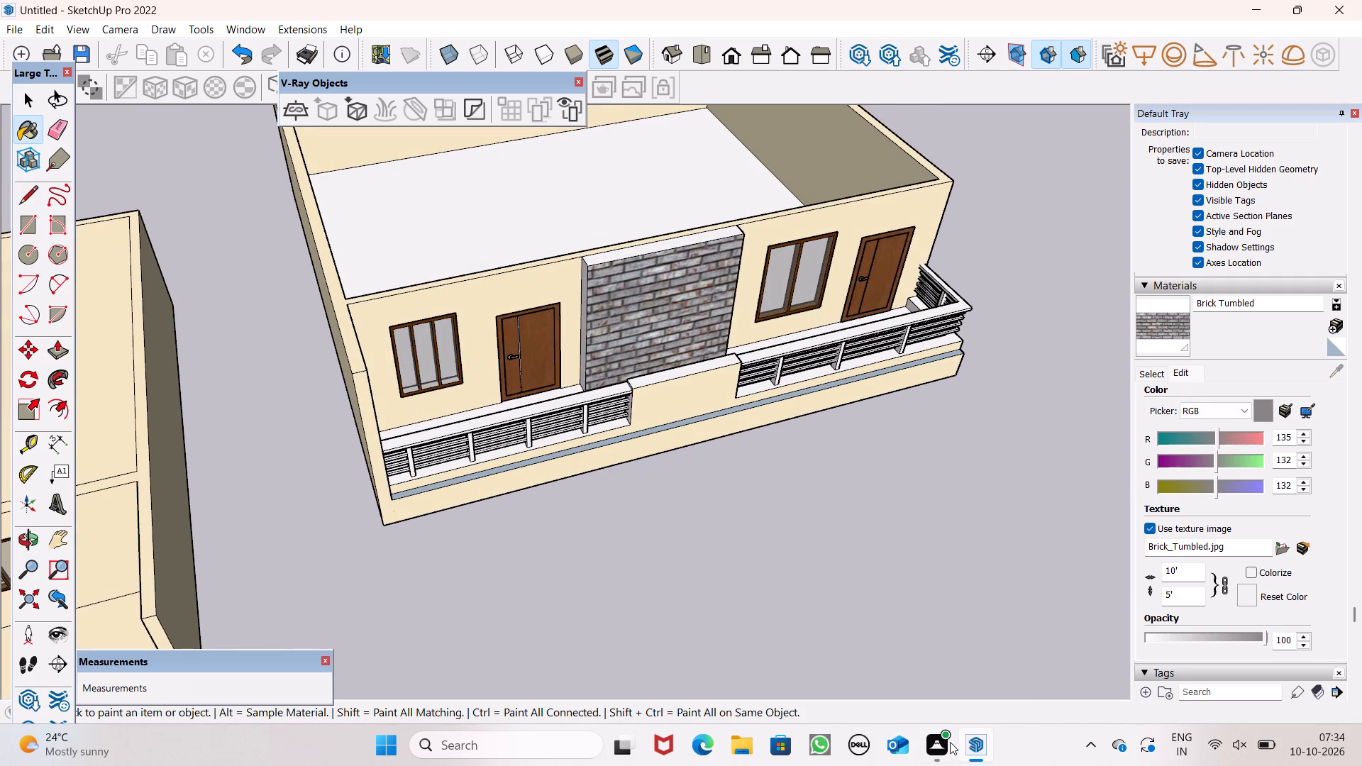
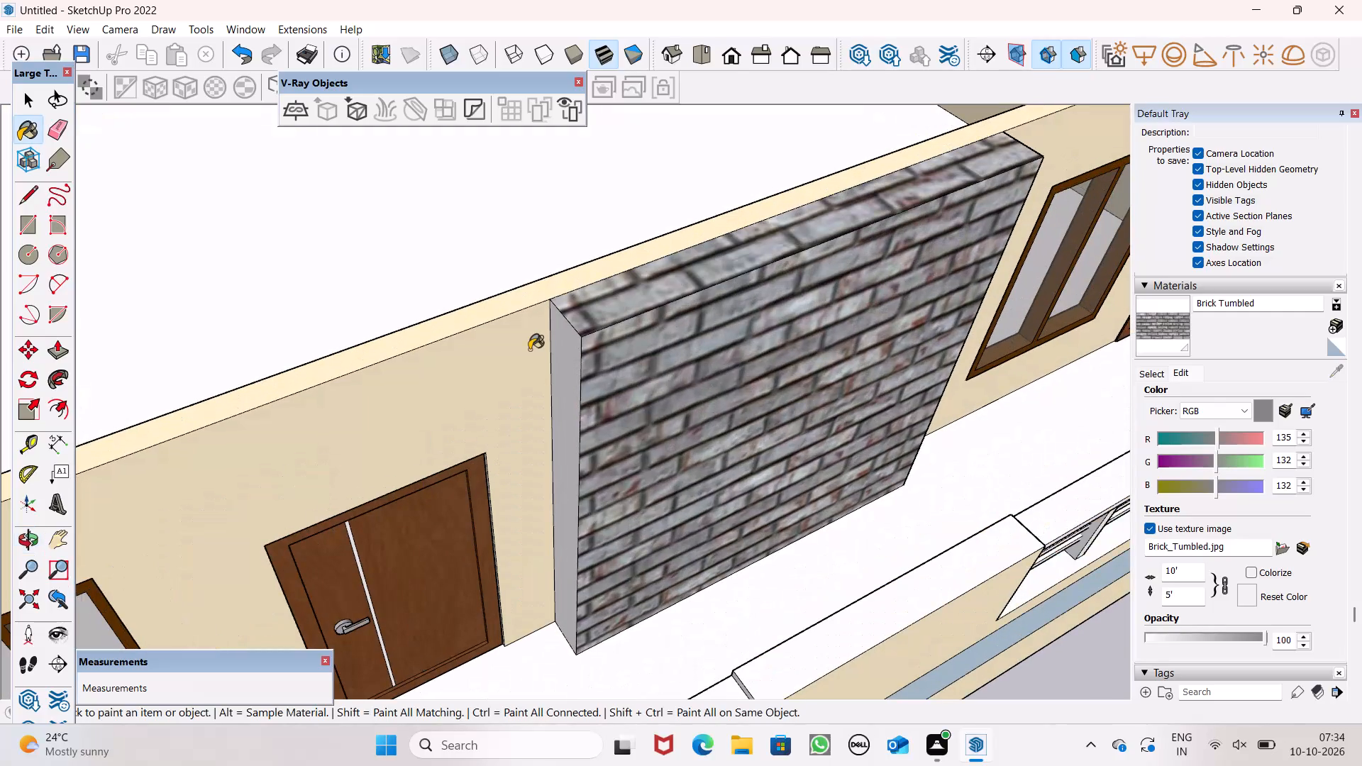
Paint both exposed side faces of the projecting brick feature wall with the Brick Tumbled material.
{"action": "left_click", "coordinate": [553, 337]}
{"action": "scroll", "coordinate": [596, 262], "scroll_direction": "up", "scroll_amount": 1}
{"action": "scroll", "coordinate": [593, 294], "scroll_direction": "down", "scroll_amount": 12}
{"action": "middle_click_drag", "start_coordinate": [678, 357], "coordinate": [164, 356]}
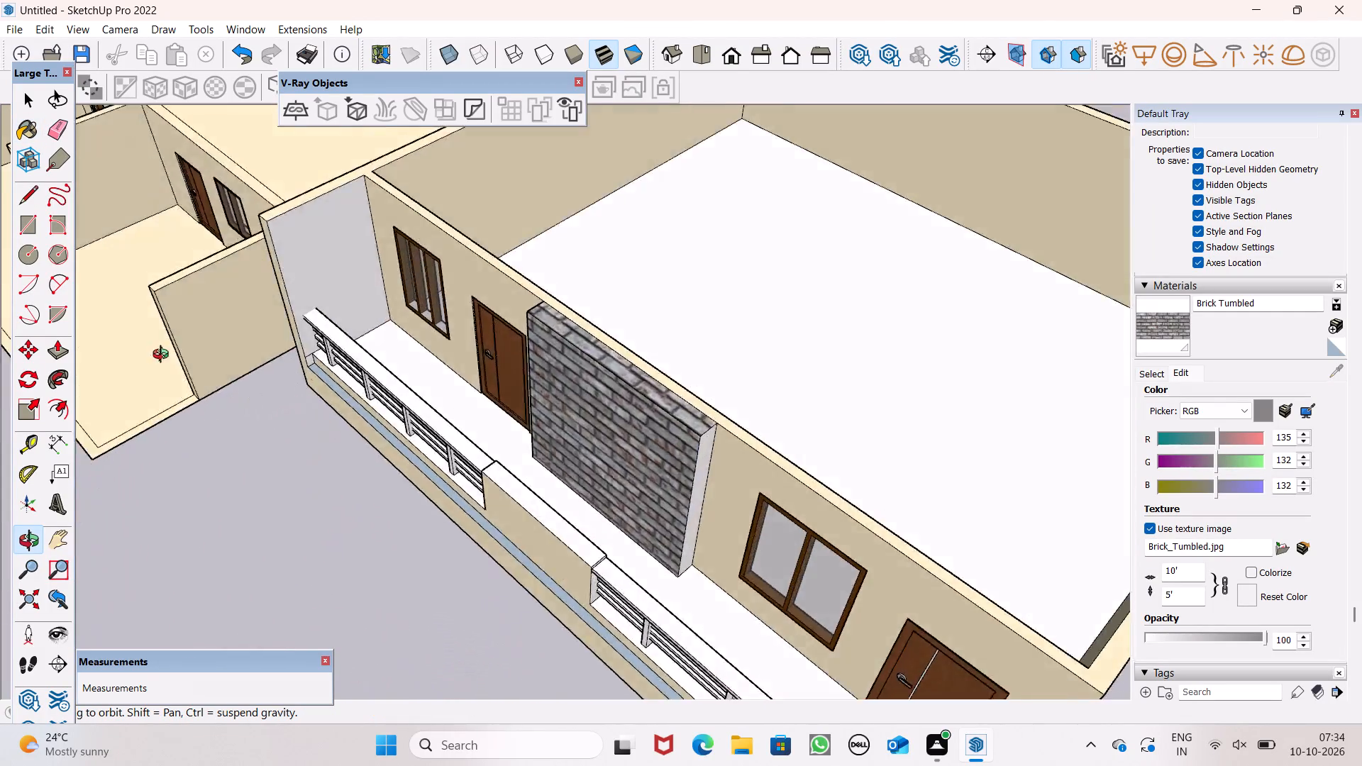
{"action": "middle_click_drag", "start_coordinate": [164, 356], "coordinate": [0, 218]}
{"action": "scroll", "coordinate": [483, 393], "scroll_direction": "up", "scroll_amount": 1}
{"action": "scroll", "coordinate": [624, 431], "scroll_direction": "up", "scroll_amount": 3}
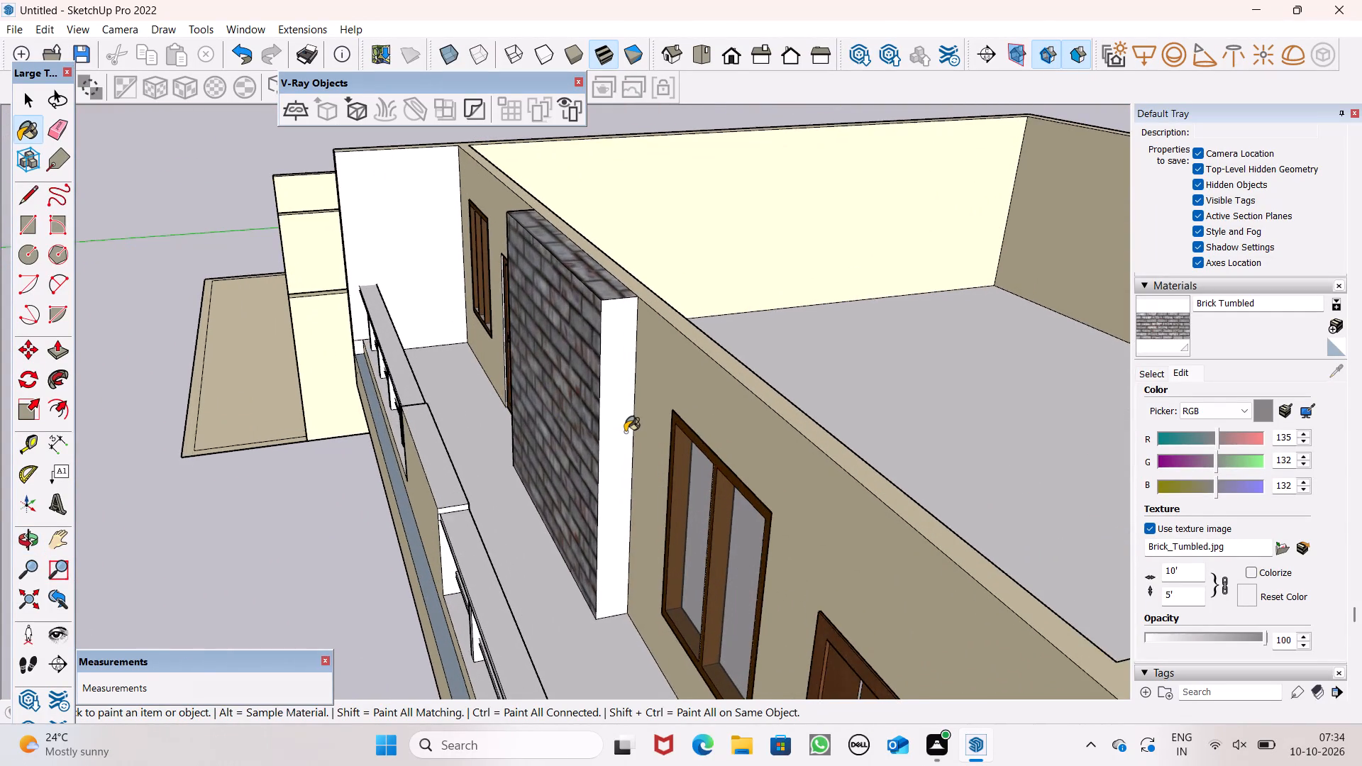
{"action": "scroll", "coordinate": [625, 432], "scroll_direction": "up", "scroll_amount": 2}
{"action": "left_click", "coordinate": [609, 422]}
Examine the brick-clad feature wall and the balcony front from several sides and distances.
{"action": "scroll", "coordinate": [609, 416], "scroll_direction": "down", "scroll_amount": 6}
{"action": "middle_click_drag", "start_coordinate": [602, 458], "coordinate": [560, 271]}
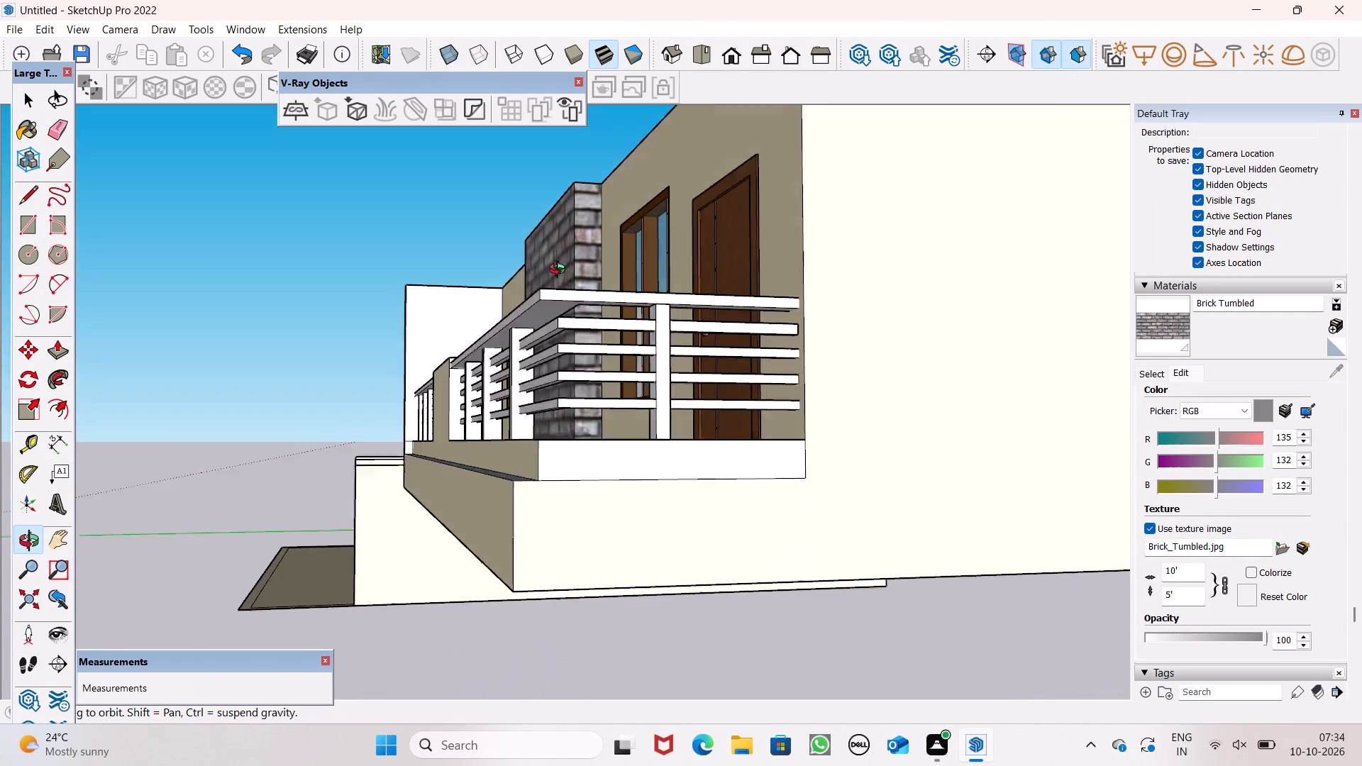
{"action": "middle_click_drag", "start_coordinate": [560, 271], "coordinate": [764, 407]}
{"action": "scroll", "coordinate": [634, 355], "scroll_direction": "up", "scroll_amount": 3}
{"action": "scroll", "coordinate": [651, 426], "scroll_direction": "down", "scroll_amount": 3}
{"action": "scroll", "coordinate": [671, 461], "scroll_direction": "up", "scroll_amount": 1}
{"action": "middle_click_drag", "start_coordinate": [682, 503], "coordinate": [765, 579]}
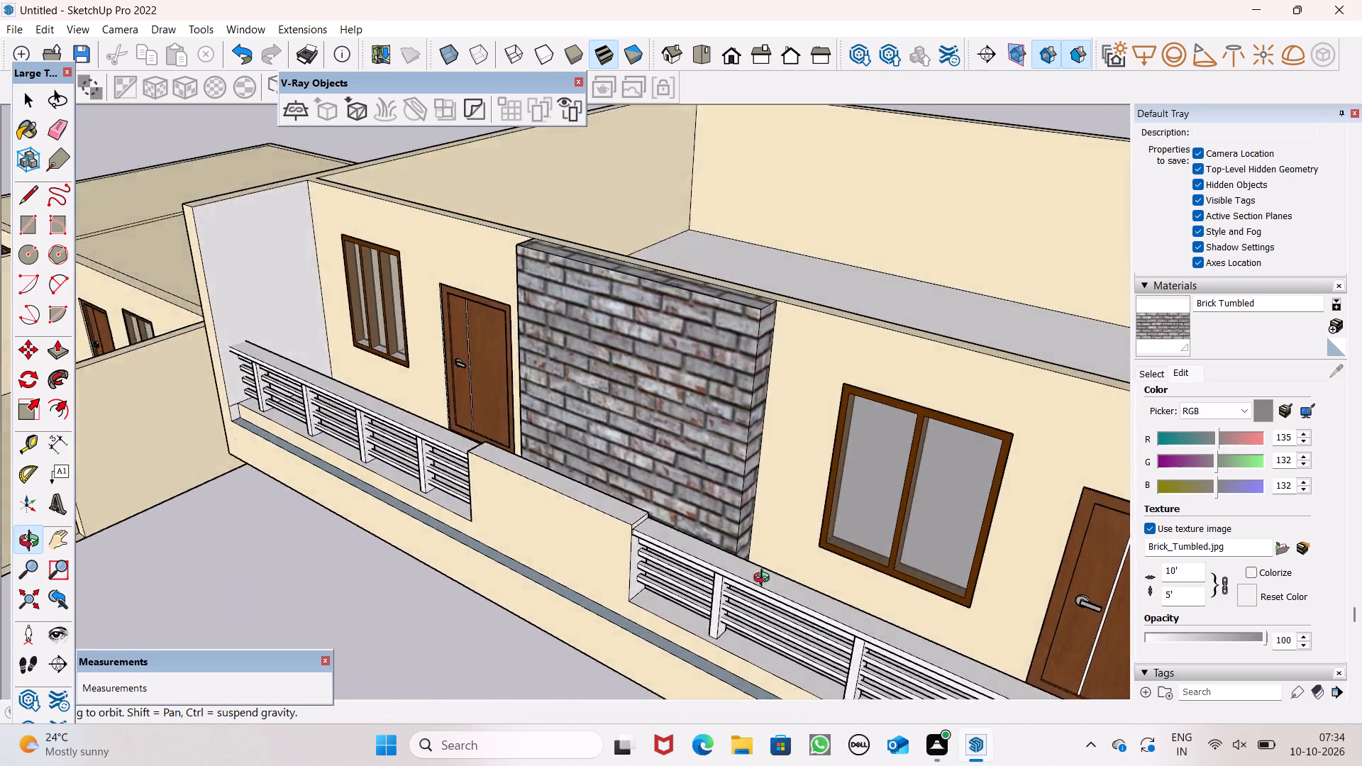
{"action": "middle_click_drag", "start_coordinate": [765, 579], "coordinate": [921, 603]}
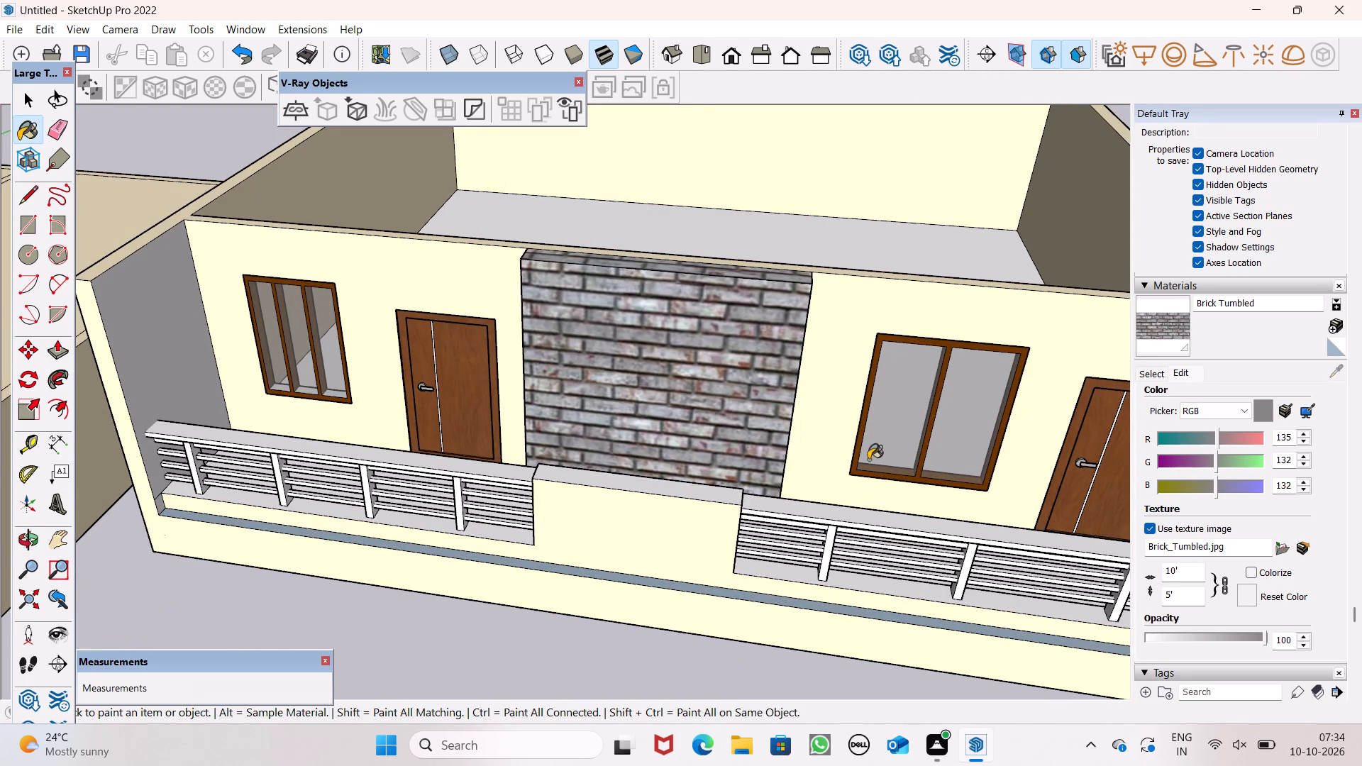
{"action": "scroll", "coordinate": [693, 448], "scroll_direction": "up", "scroll_amount": 4}
{"action": "scroll", "coordinate": [670, 454], "scroll_direction": "down", "scroll_amount": 3}
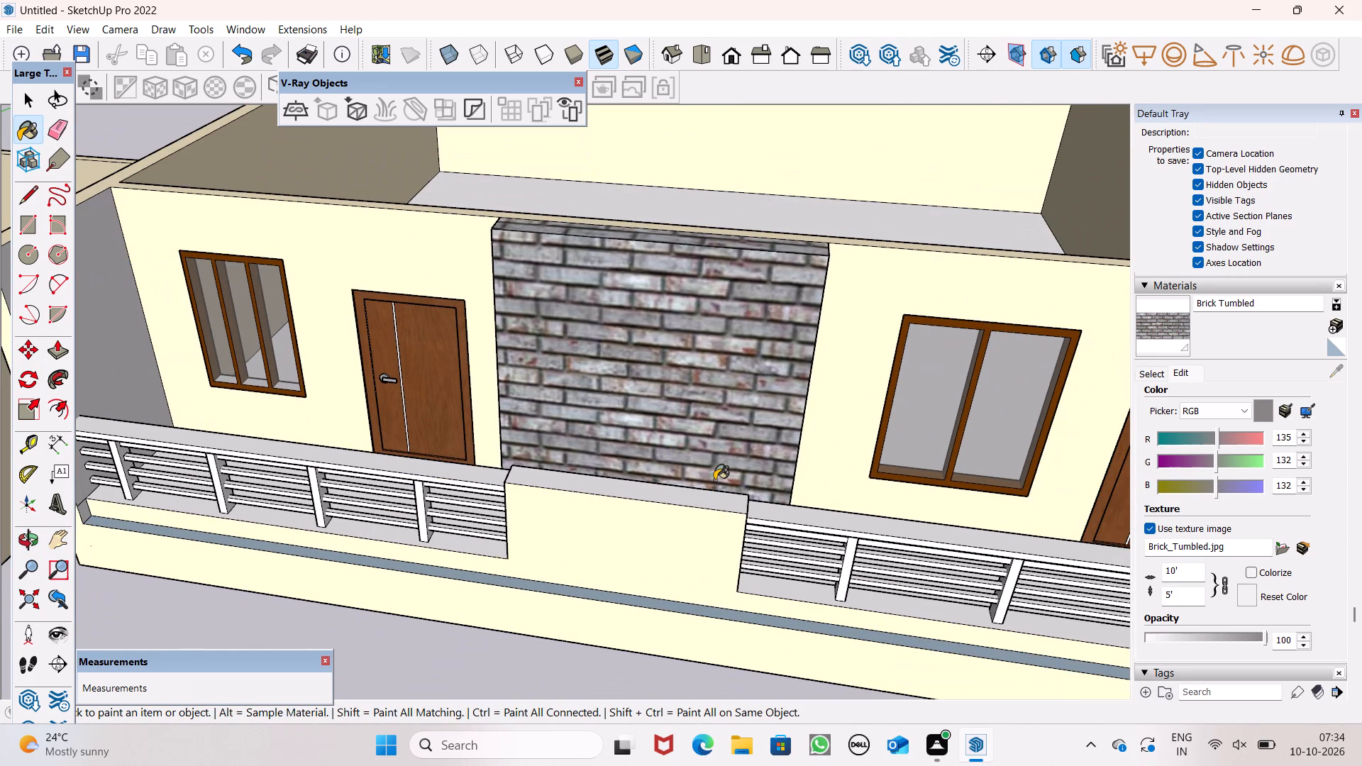
{"action": "scroll", "coordinate": [652, 444], "scroll_direction": "up", "scroll_amount": 1}
{"action": "middle_click_drag", "start_coordinate": [697, 514], "coordinate": [922, 552]}
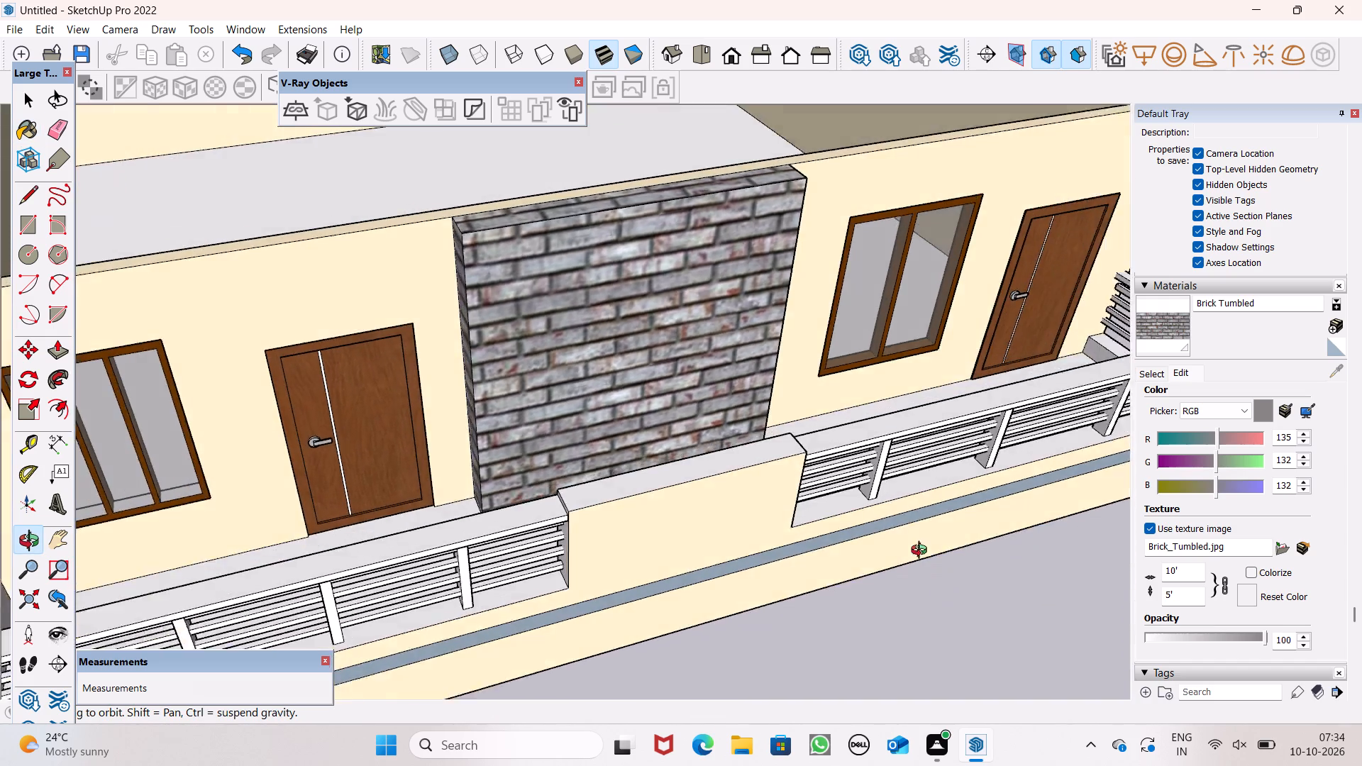
{"action": "middle_click_drag", "start_coordinate": [922, 552], "coordinate": [1034, 535]}
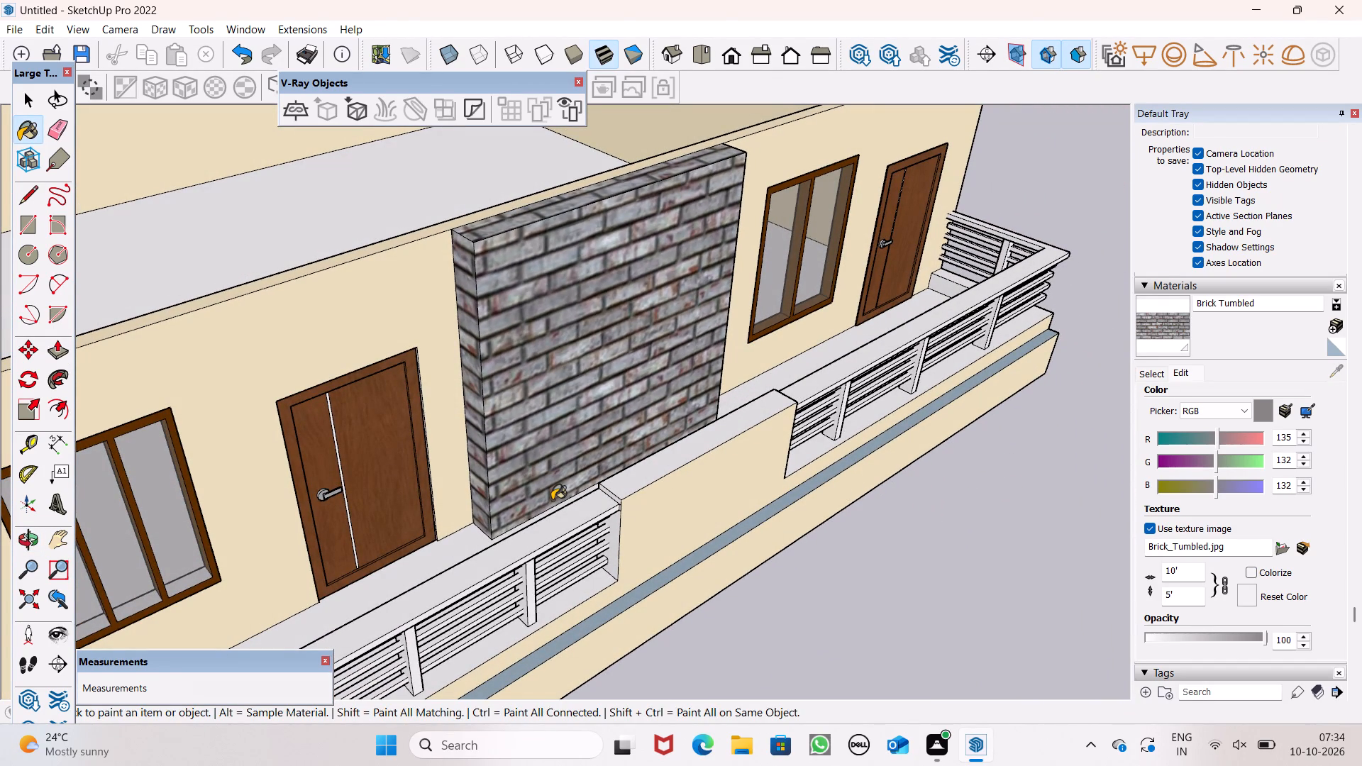
{"action": "scroll", "coordinate": [562, 482], "scroll_direction": "down", "scroll_amount": 5}
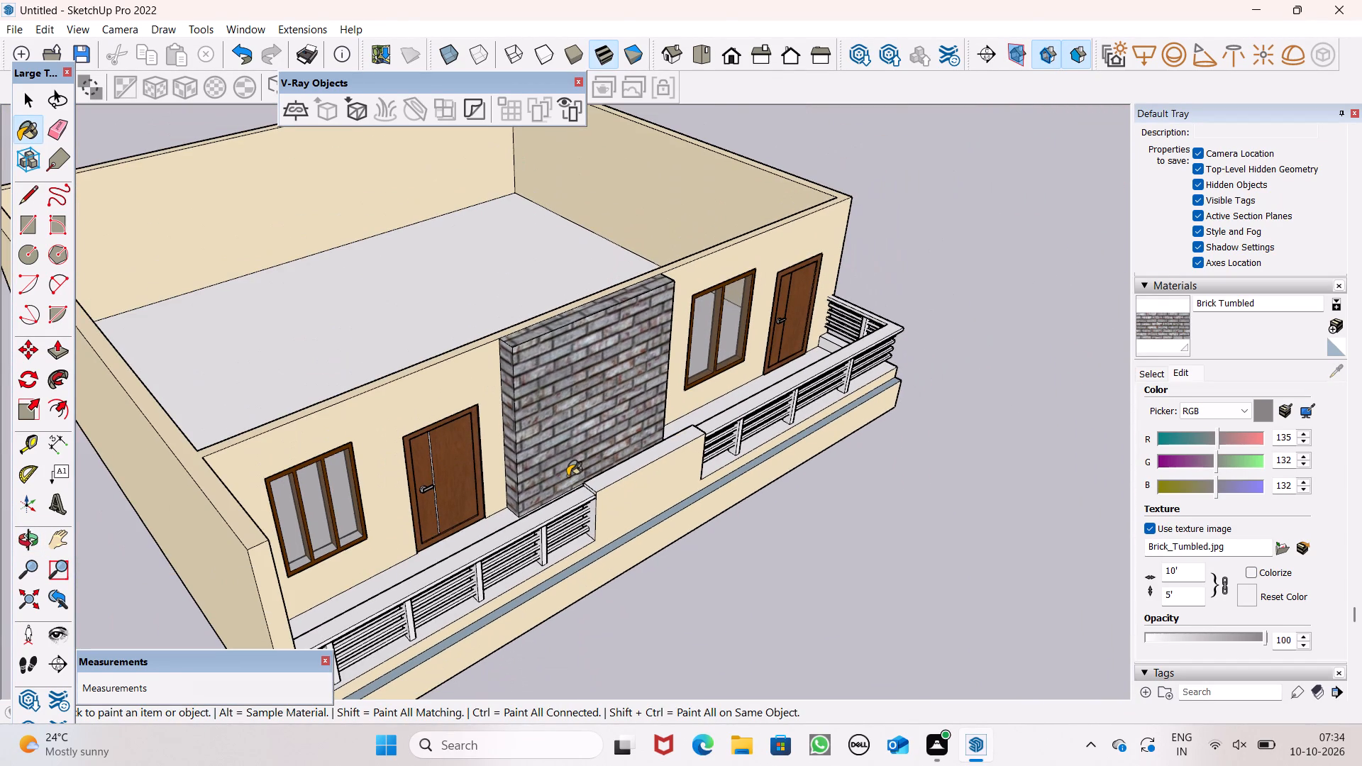
{"action": "scroll", "coordinate": [567, 474], "scroll_direction": "down", "scroll_amount": 4}
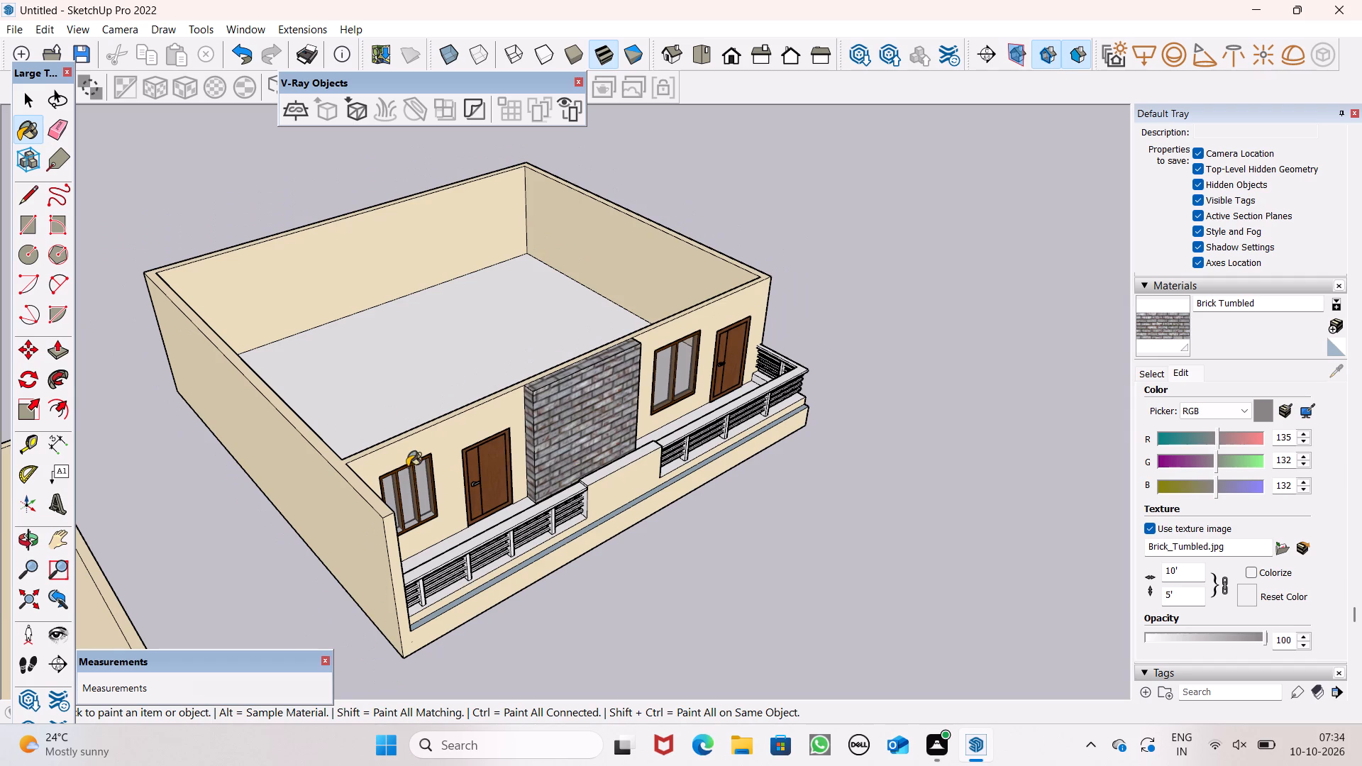
{"action": "scroll", "coordinate": [446, 426], "scroll_direction": "down", "scroll_amount": 1}
{"action": "middle_click_drag", "start_coordinate": [576, 448], "coordinate": [293, 500]}
{"action": "scroll", "coordinate": [453, 411], "scroll_direction": "up", "scroll_amount": 4}
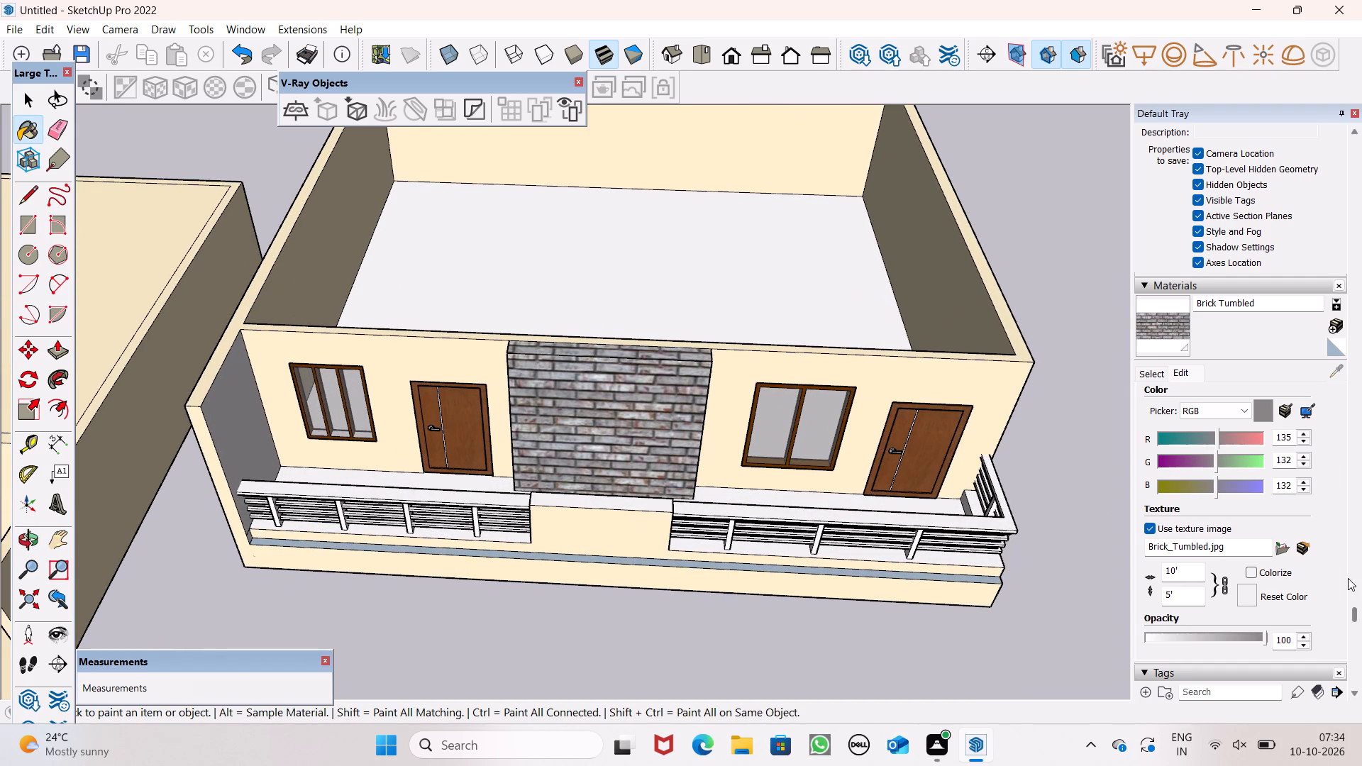
Paint the large floor inside the upper walls with Formica Beige from the Synthetic Surfaces materials.
{"action": "scroll", "coordinate": [1067, 367], "scroll_direction": "down", "scroll_amount": 4}
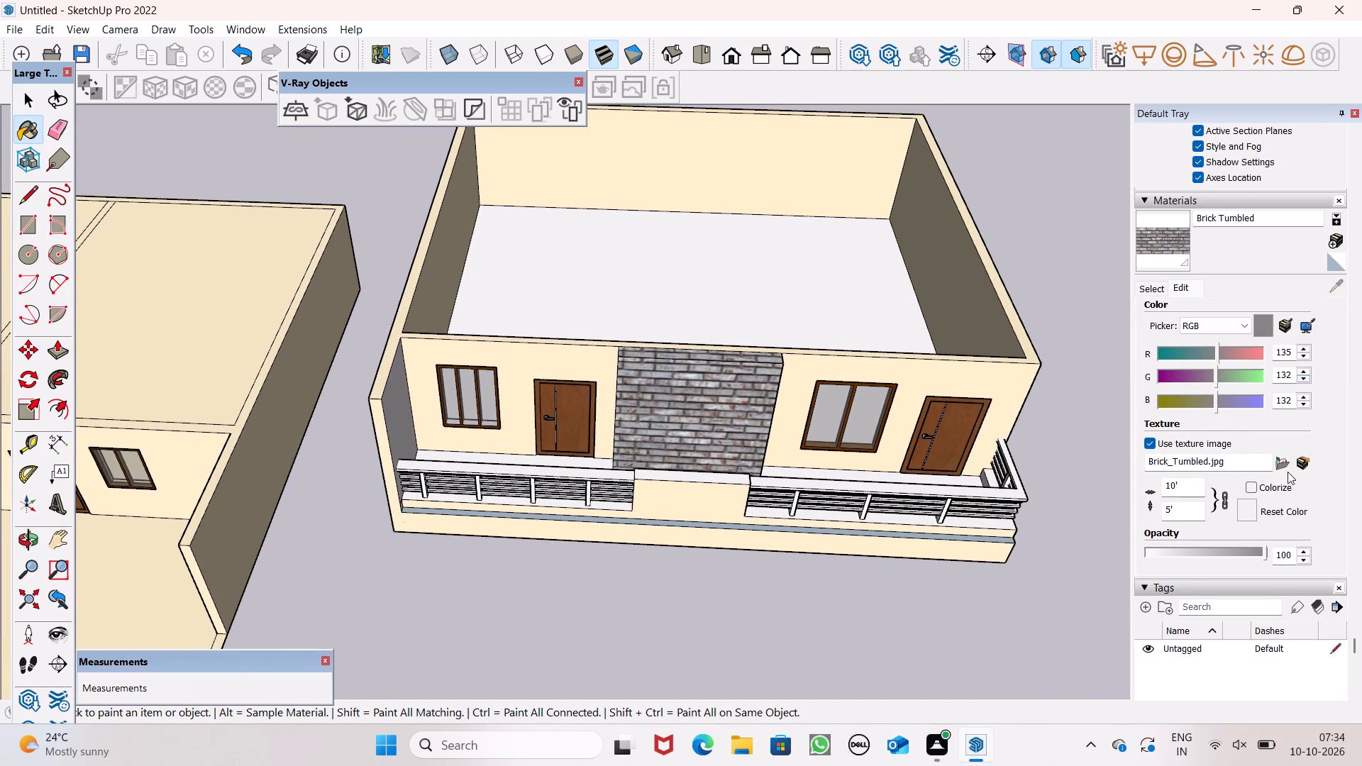
{"action": "left_click", "coordinate": [1156, 287]}
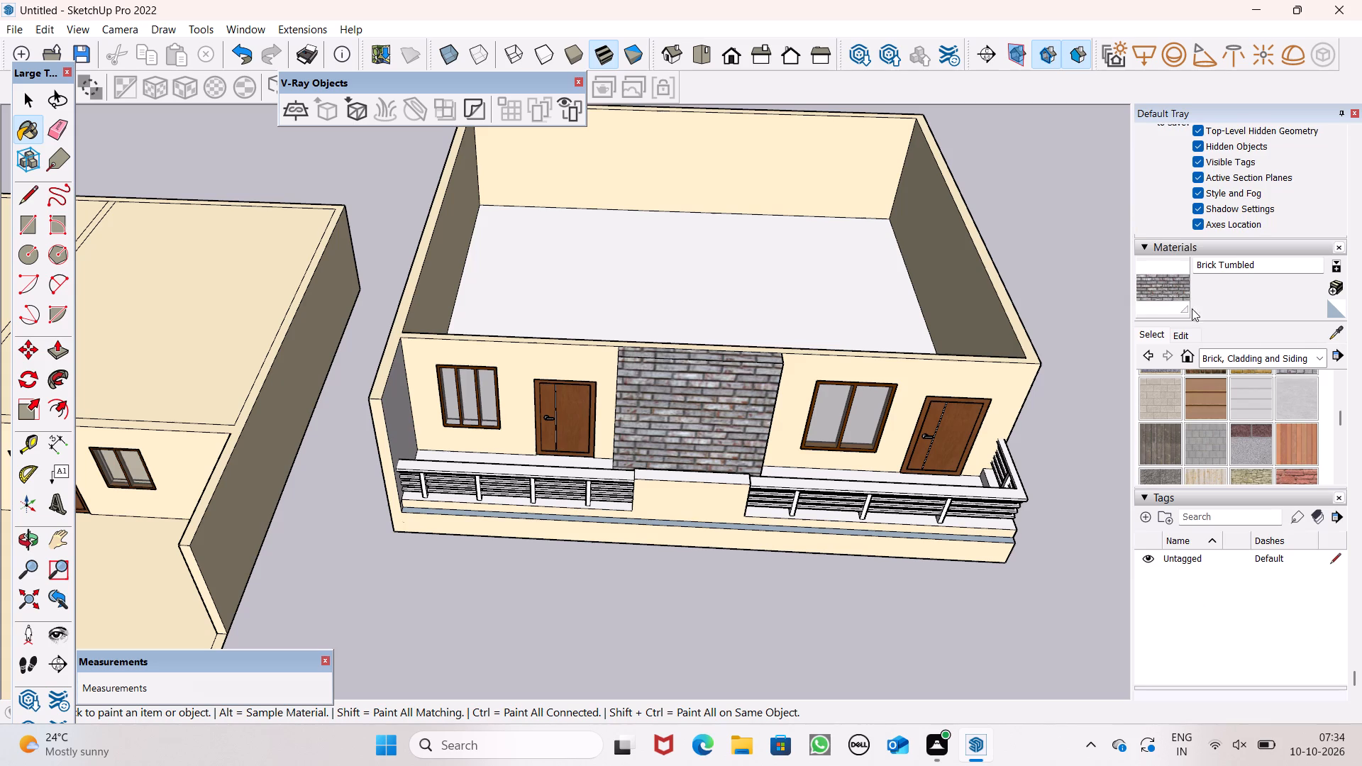
{"action": "middle_click_drag", "start_coordinate": [997, 462], "coordinate": [1112, 448]}
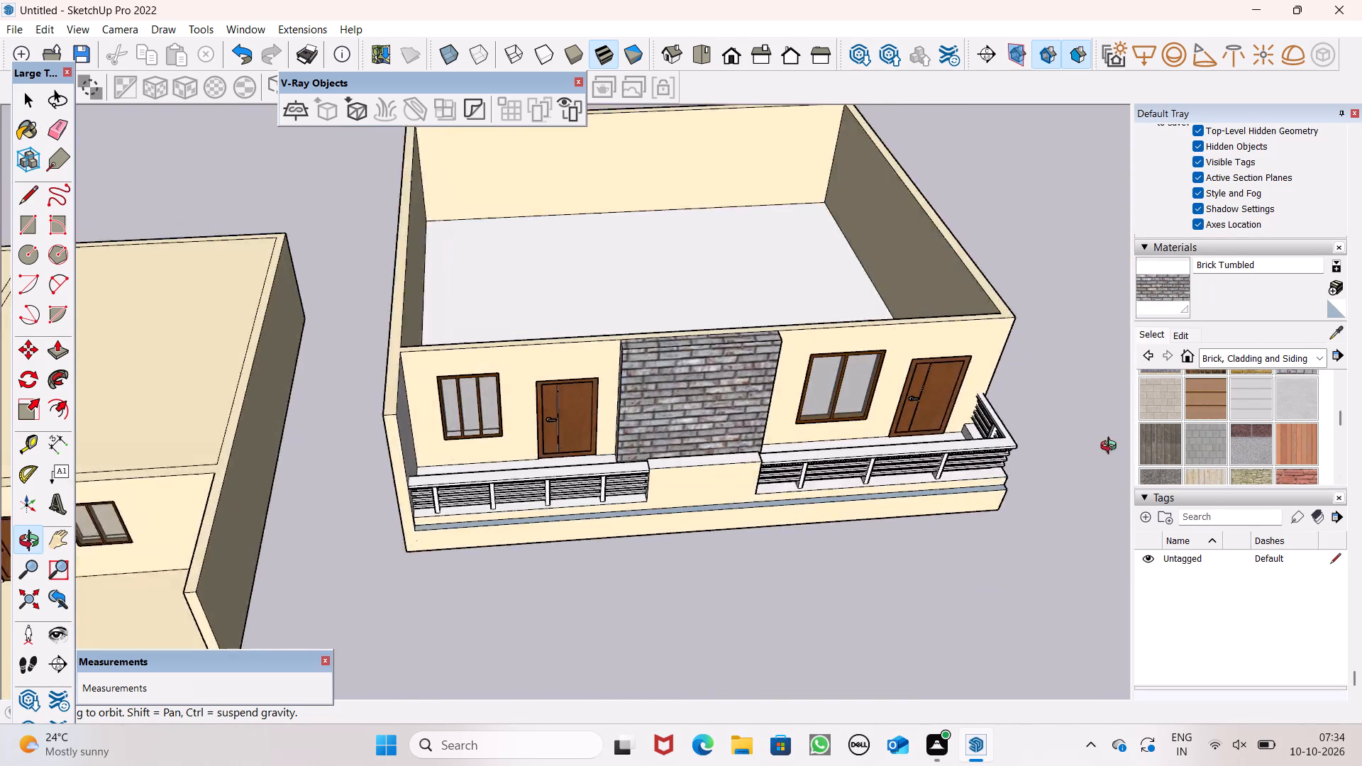
{"action": "middle_click_drag", "start_coordinate": [1112, 448], "coordinate": [1254, 416]}
{"action": "left_click", "coordinate": [1312, 357]}
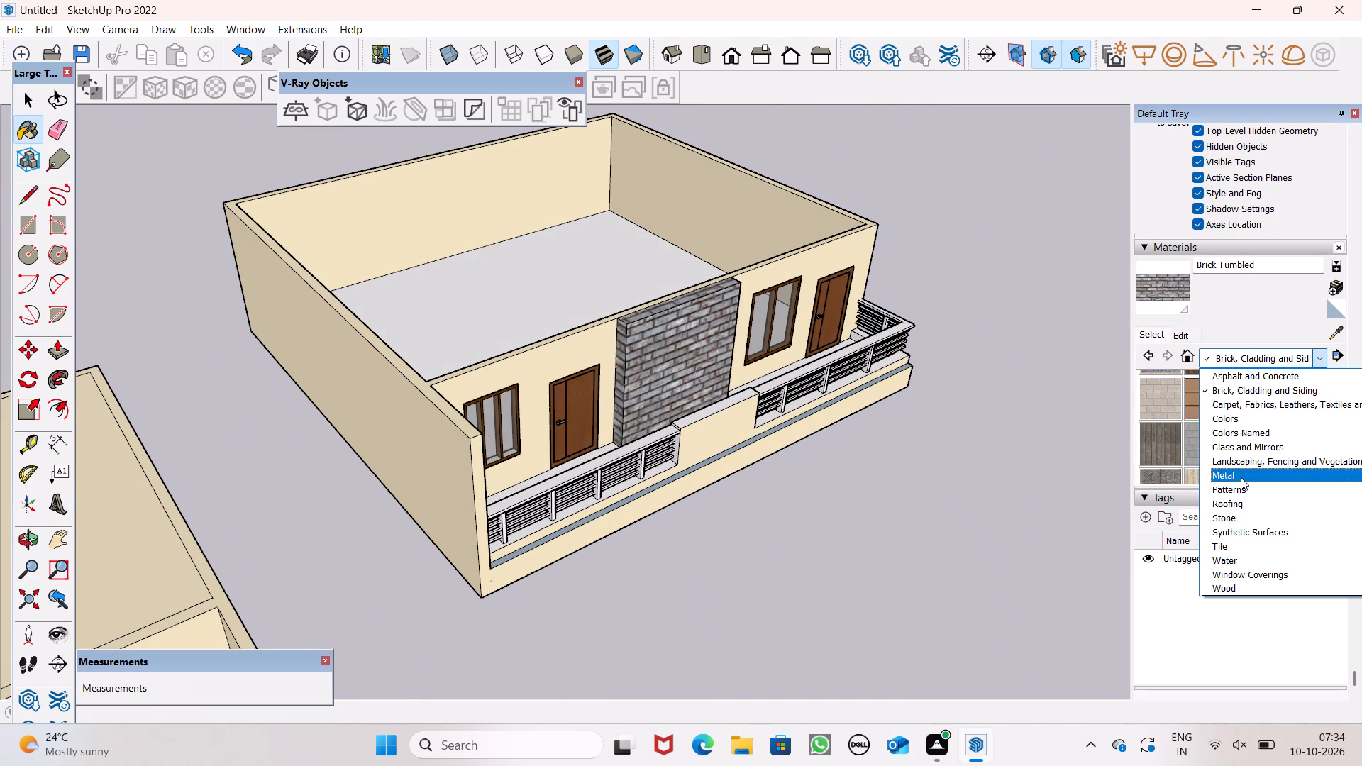
{"action": "left_click", "coordinate": [1301, 527]}
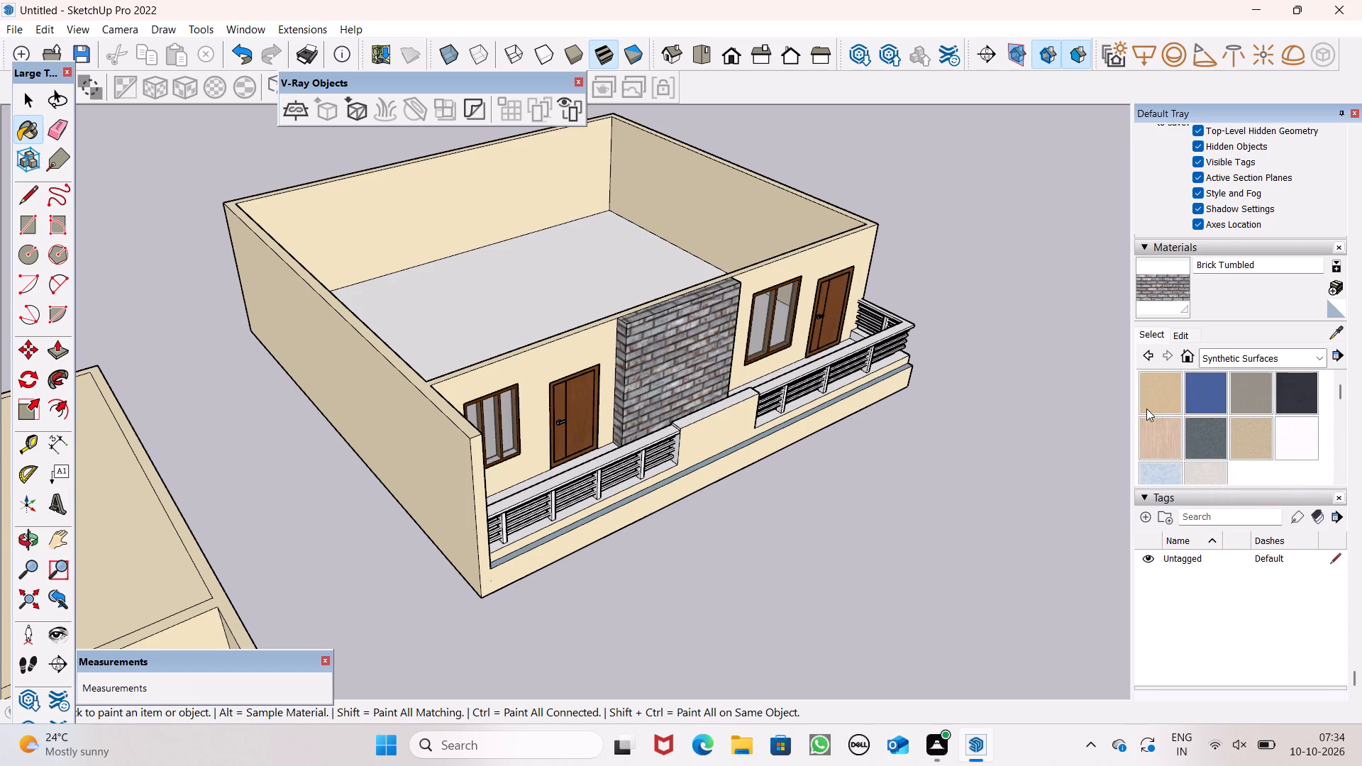
{"action": "left_click", "coordinate": [1146, 409]}
{"action": "left_click", "coordinate": [506, 287]}
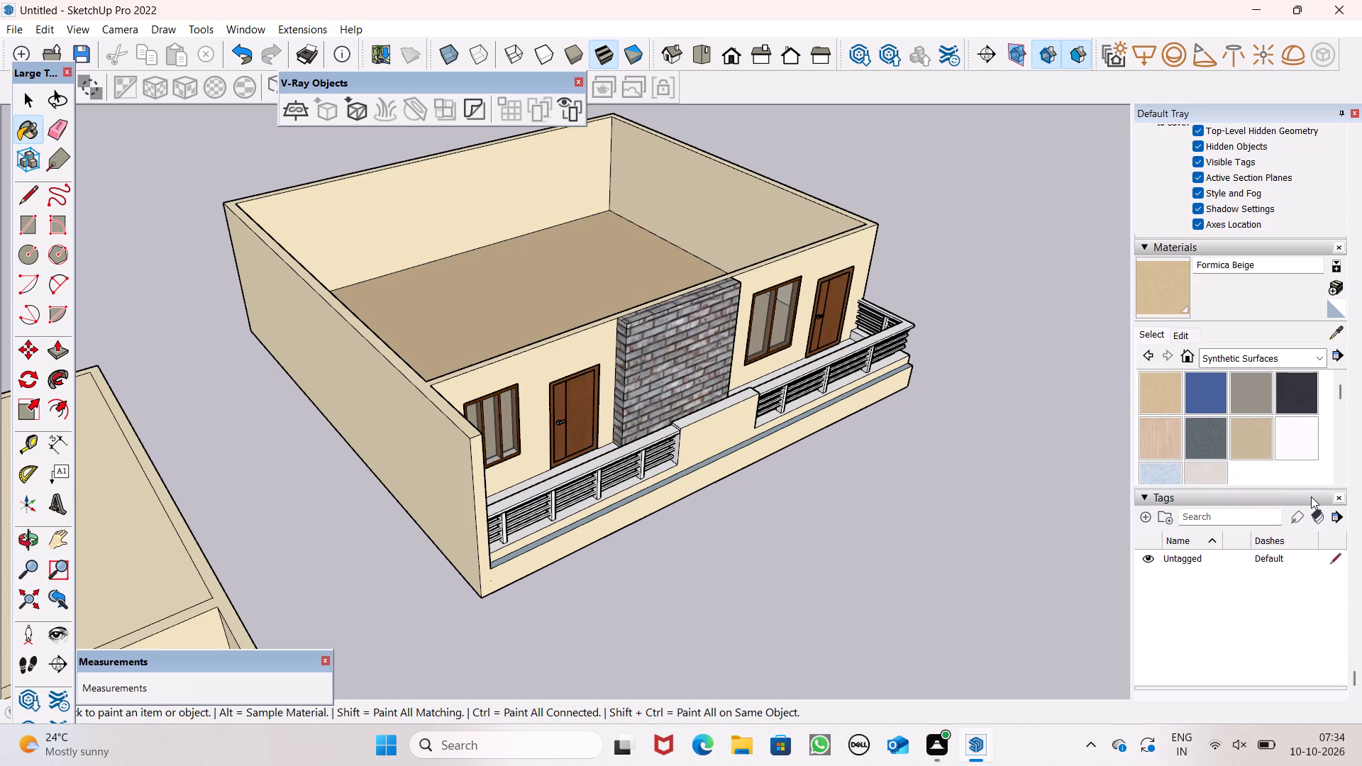
Paint the top and front faces of the balcony handrail beside the parapet block with Wood Floor from the Wood materials.
{"action": "left_click", "coordinate": [1253, 353]}
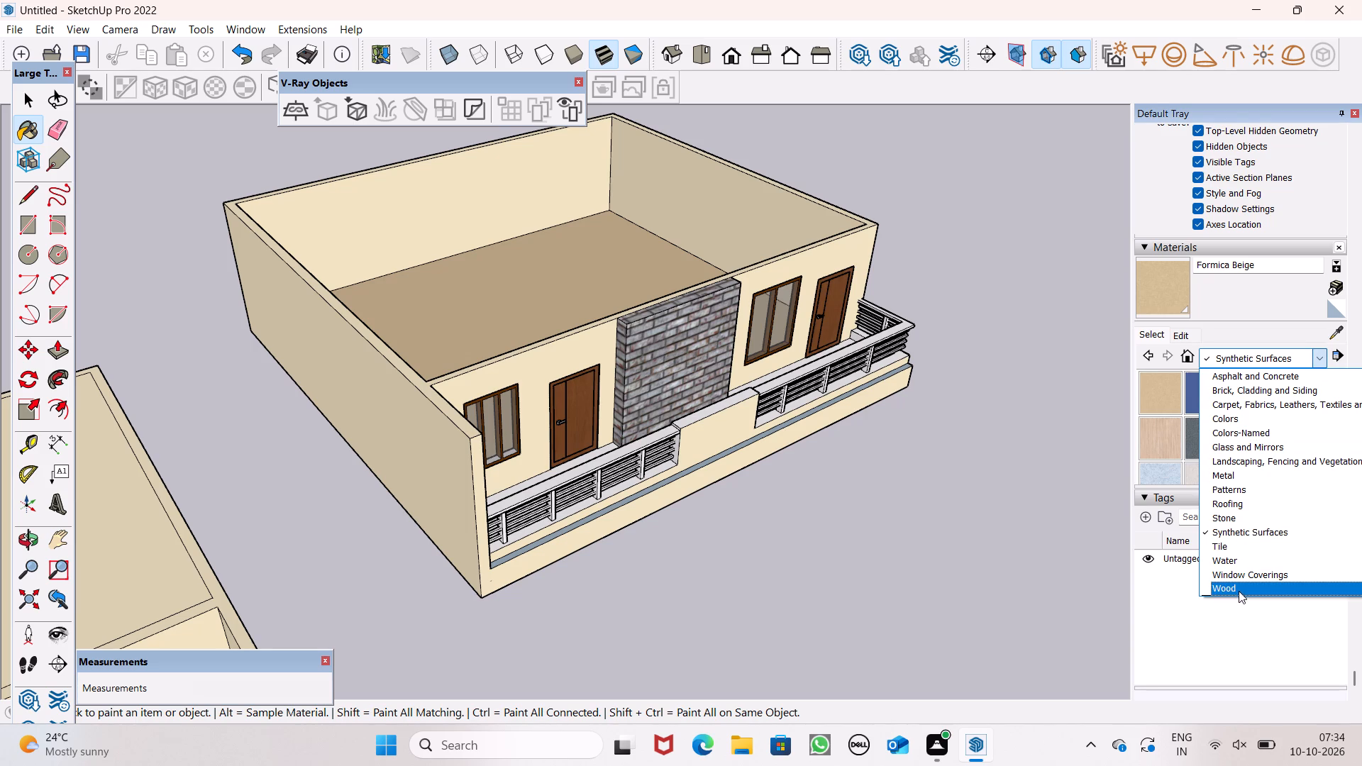
{"action": "left_click", "coordinate": [1238, 592]}
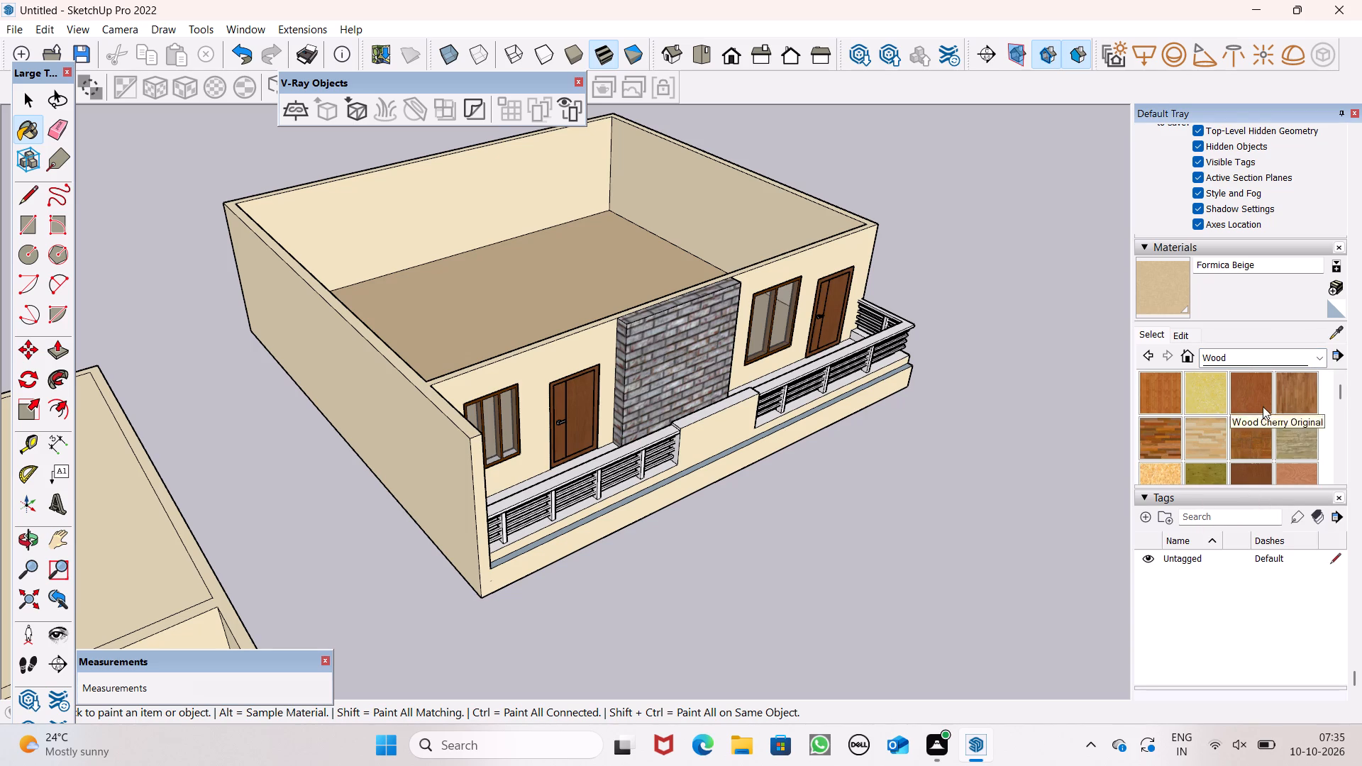
{"action": "left_click", "coordinate": [1290, 390]}
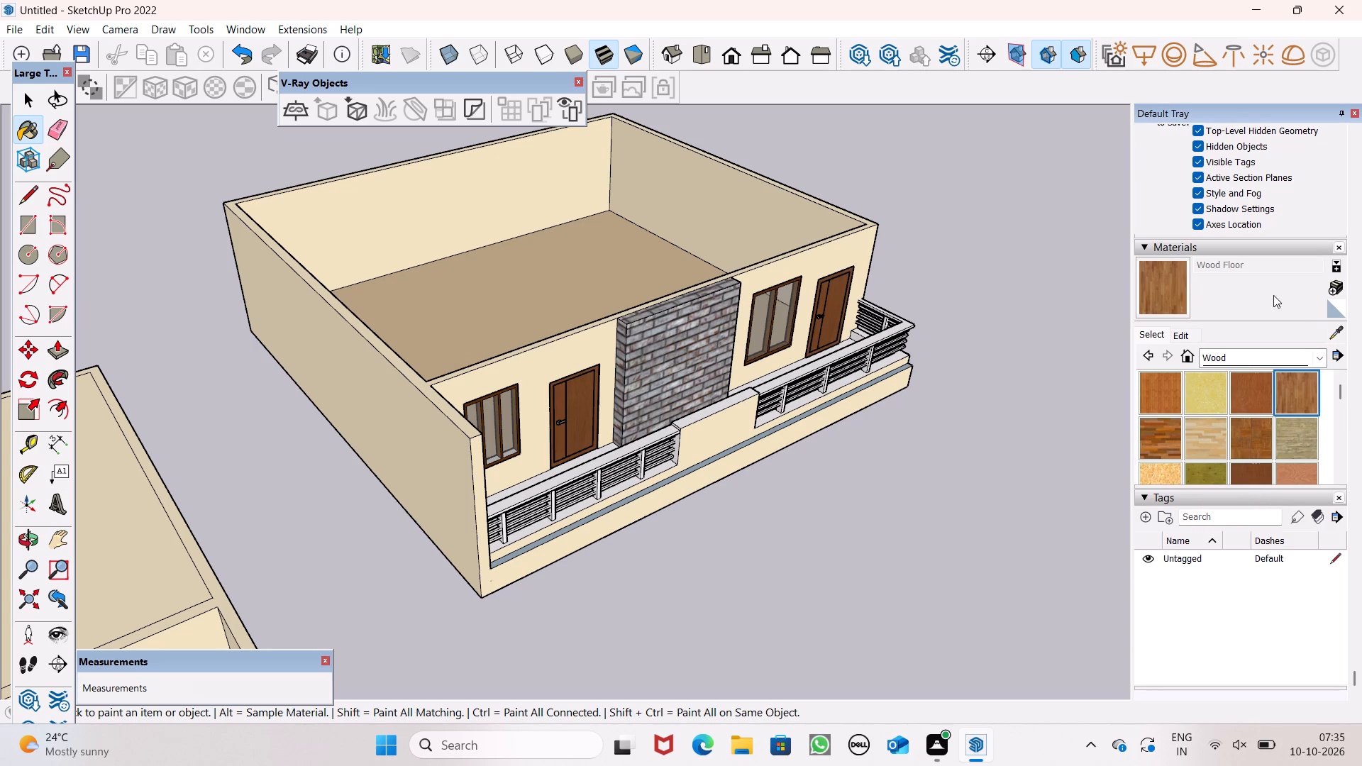
{"action": "middle_click_drag", "start_coordinate": [722, 443], "coordinate": [536, 370]}
{"action": "scroll", "coordinate": [633, 470], "scroll_direction": "up", "scroll_amount": 3}
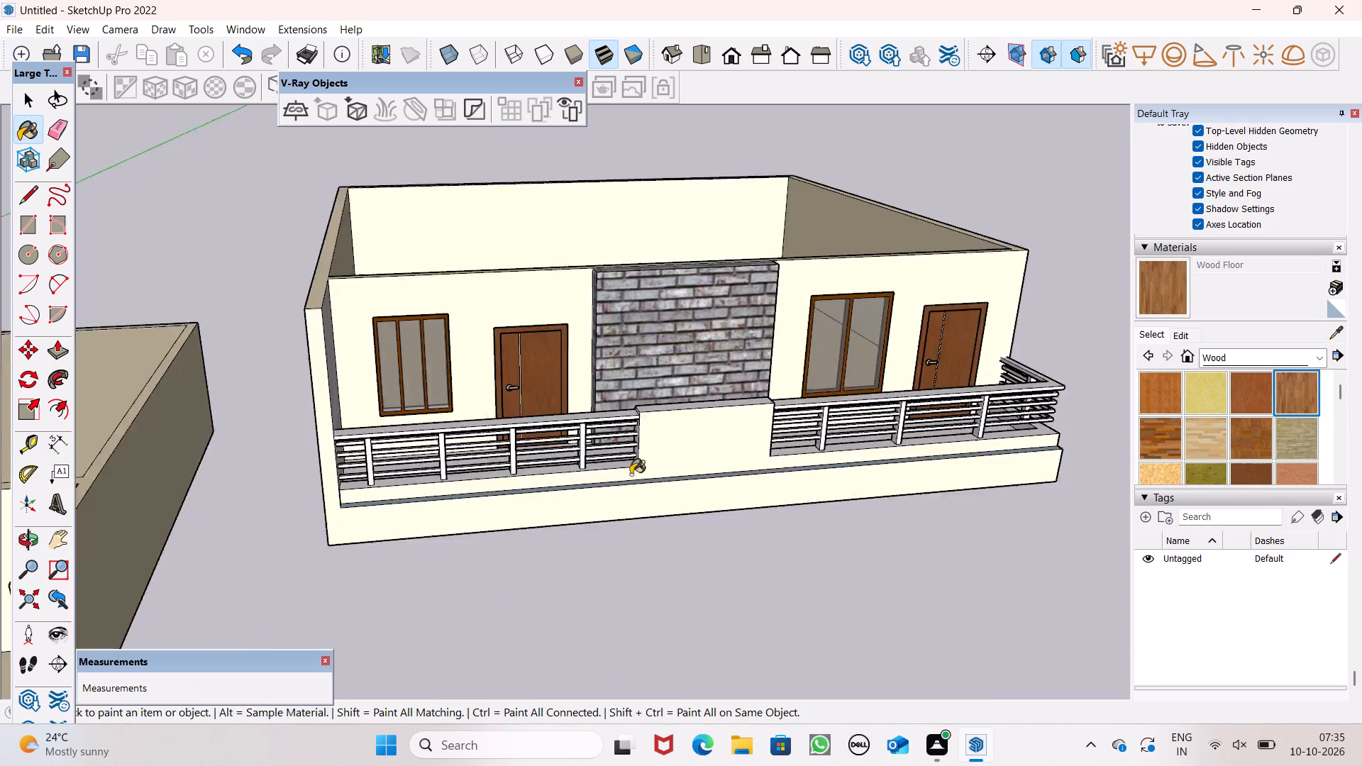
{"action": "scroll", "coordinate": [631, 474], "scroll_direction": "up", "scroll_amount": 4}
{"action": "scroll", "coordinate": [616, 378], "scroll_direction": "up", "scroll_amount": 4}
{"action": "left_click", "coordinate": [621, 365]}
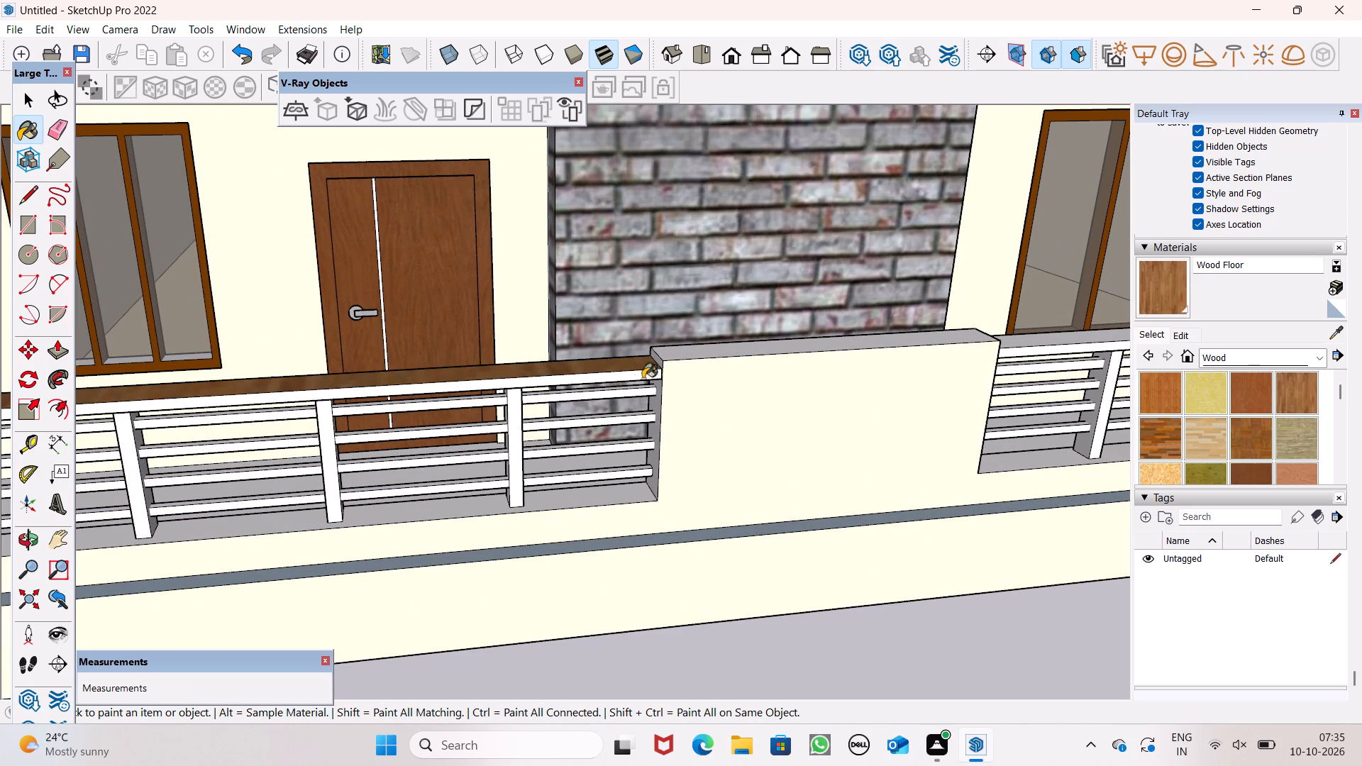
{"action": "left_click", "coordinate": [647, 375]}
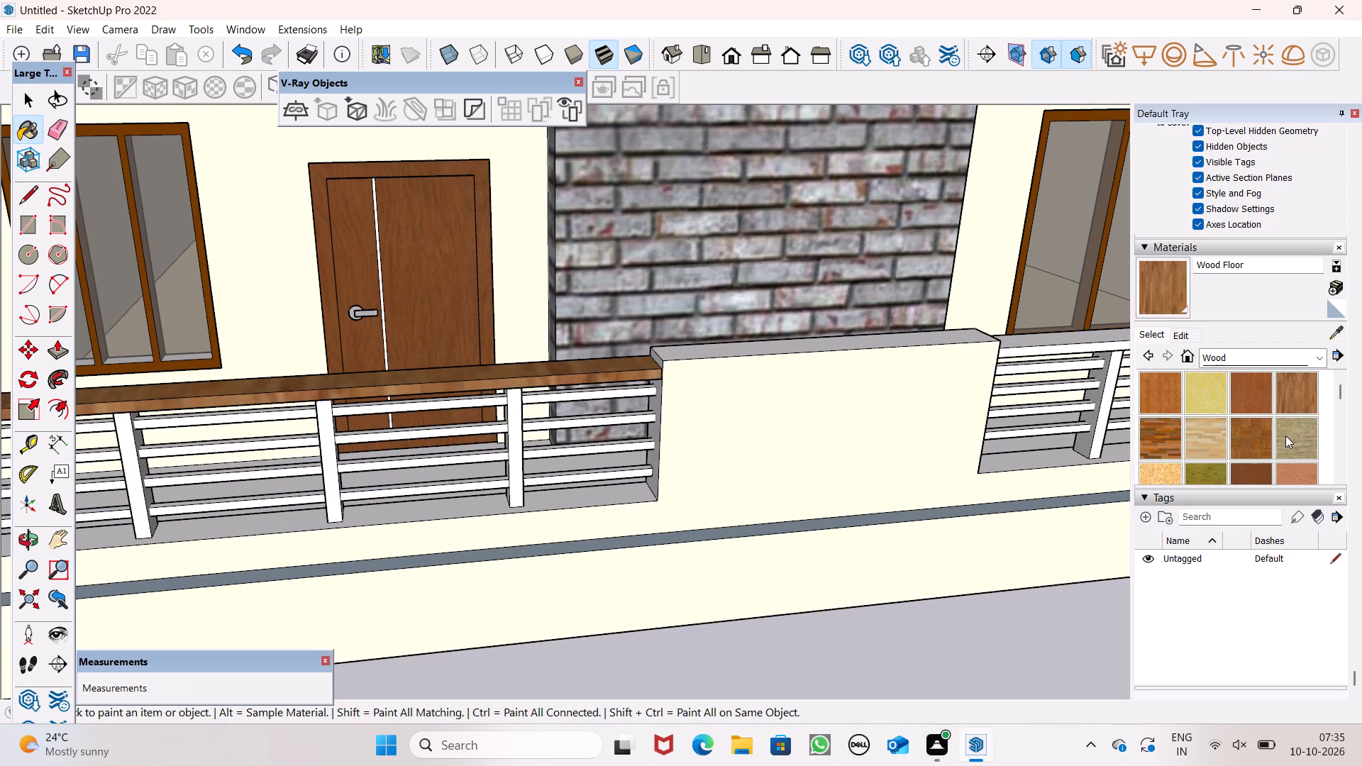
Paint the front faces of the uppermost railing slats with Wood Bamboo, undoing any stray paint on the brick wall.
{"action": "left_click", "coordinate": [1153, 381]}
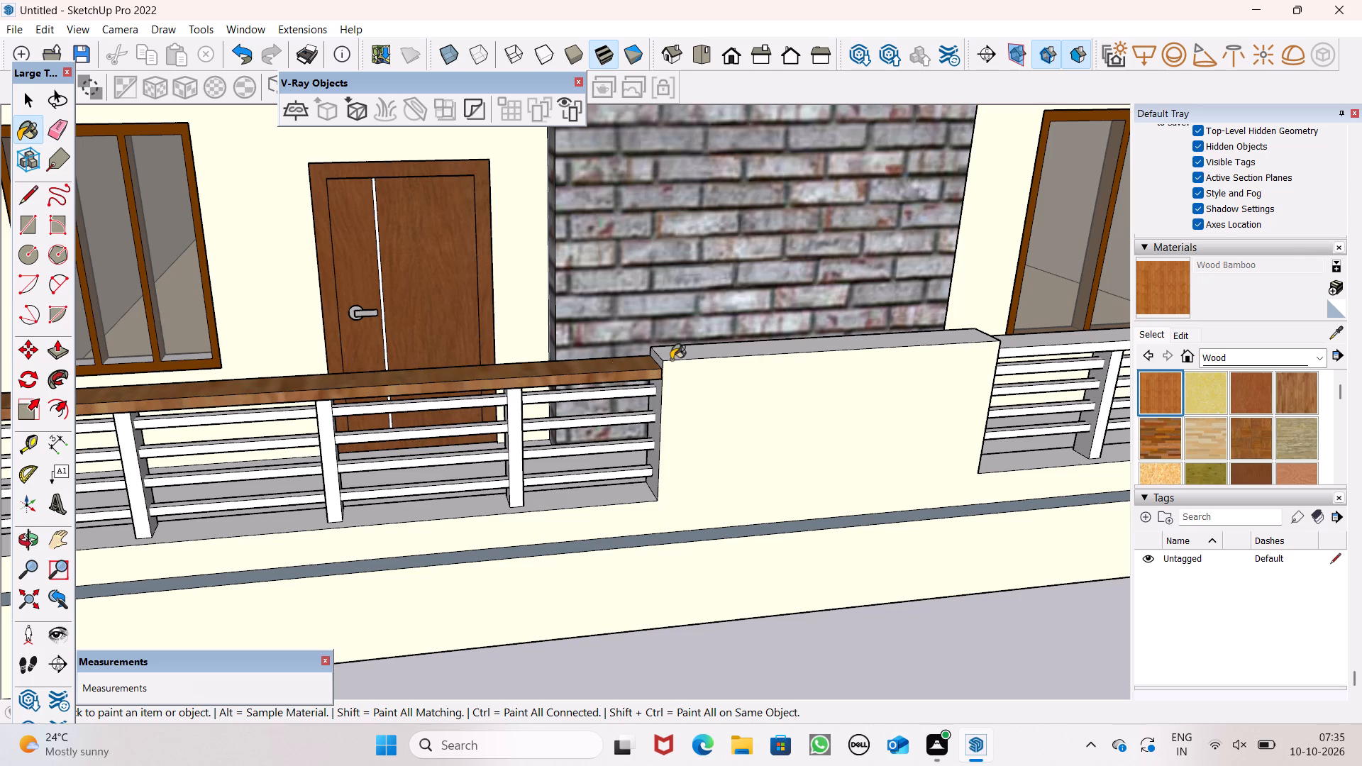
{"action": "left_click", "coordinate": [1153, 299]}
{"action": "scroll", "coordinate": [406, 404], "scroll_direction": "up", "scroll_amount": 5}
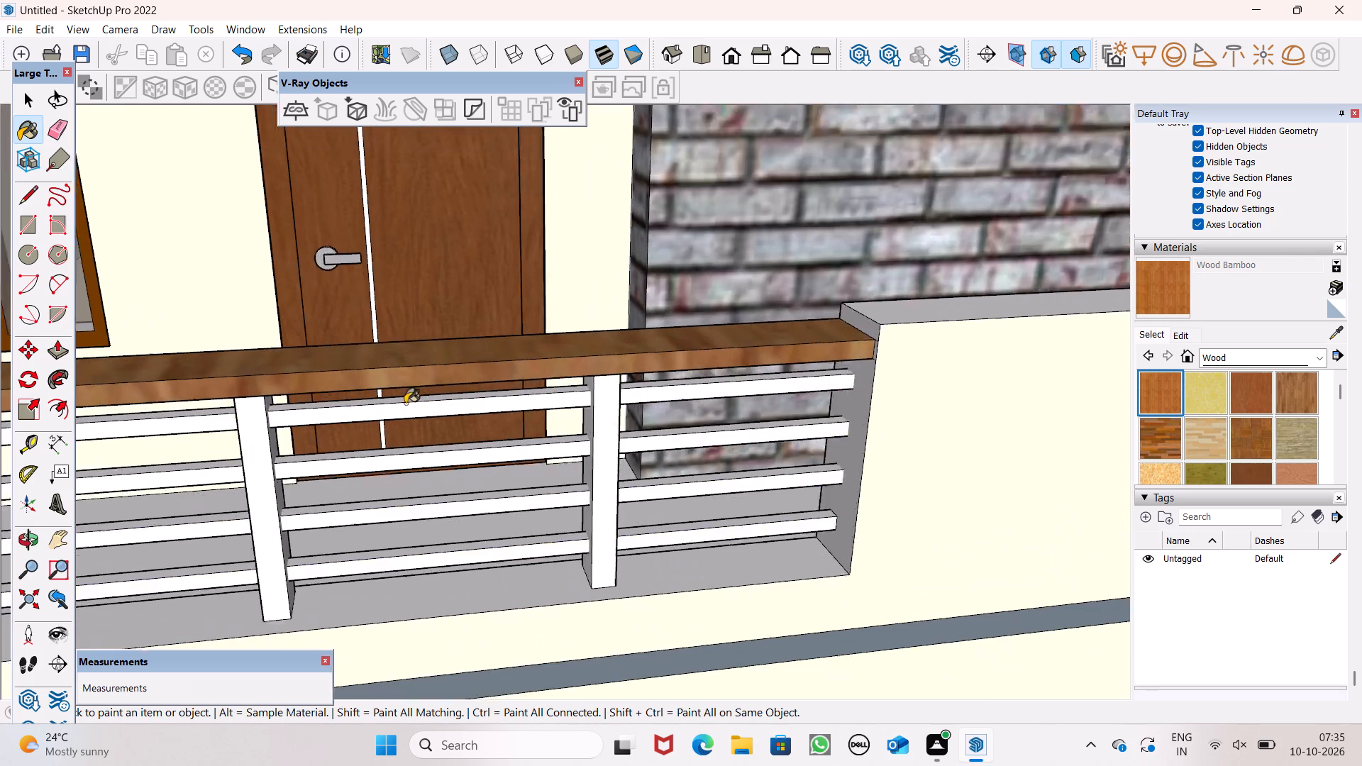
{"action": "scroll", "coordinate": [405, 404], "scroll_direction": "up", "scroll_amount": 2}
{"action": "scroll", "coordinate": [562, 451], "scroll_direction": "up", "scroll_amount": 6}
{"action": "left_click", "coordinate": [570, 366]}
{"action": "left_click", "coordinate": [743, 365]}
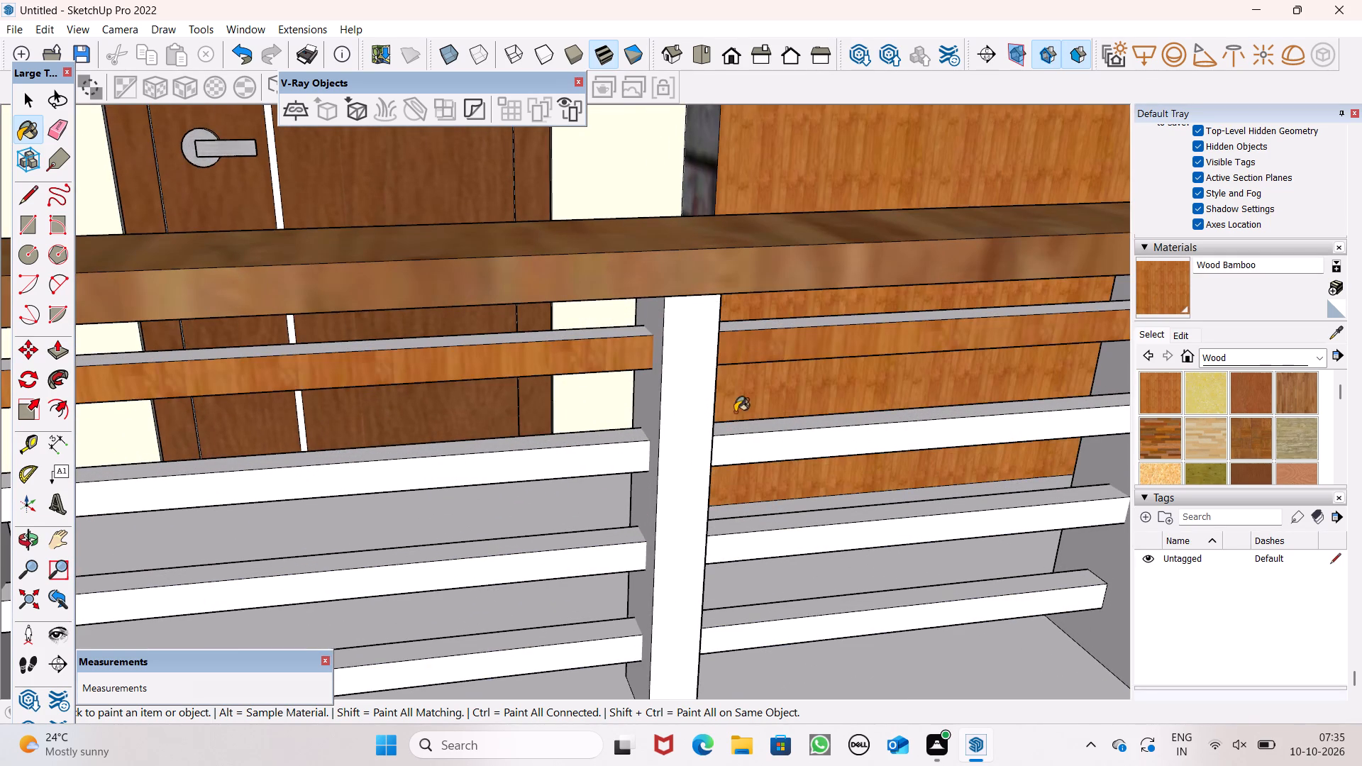
{"action": "key", "text": "ctrl+z"}
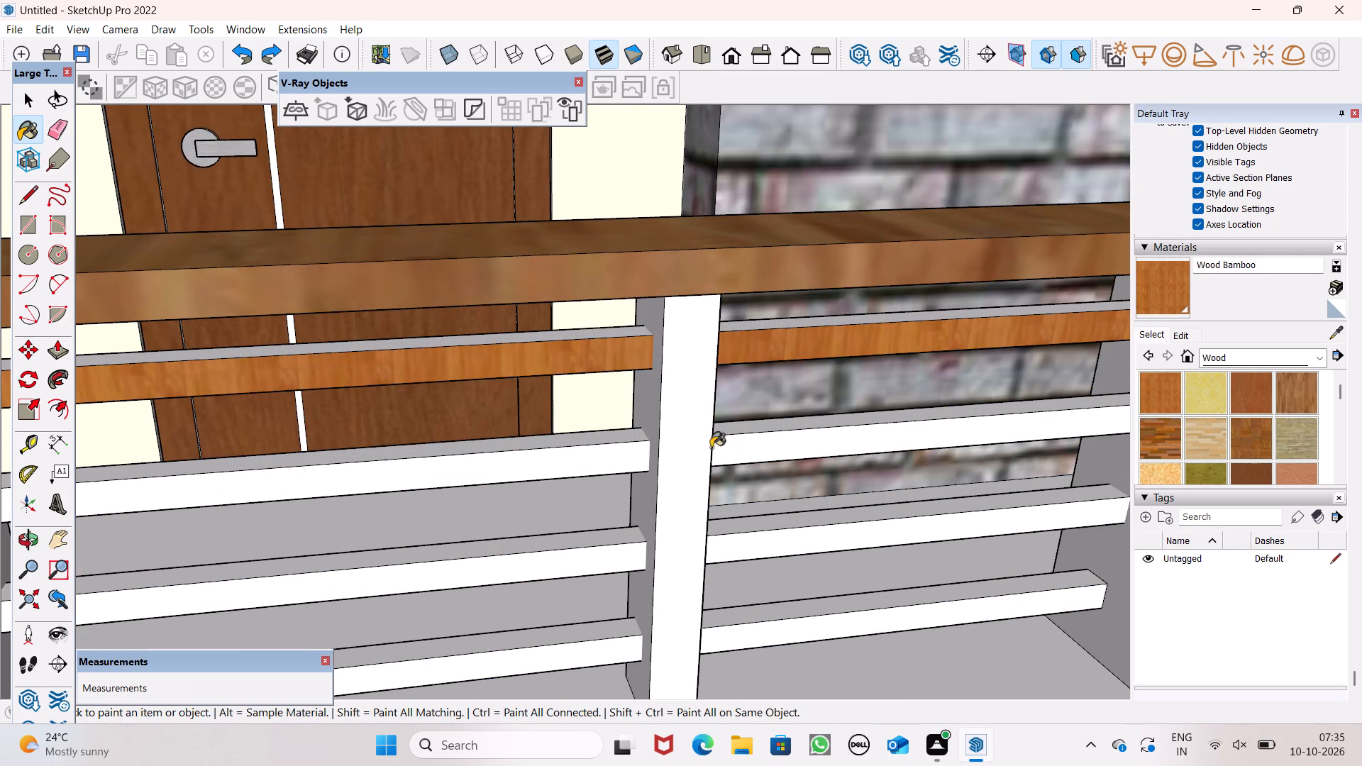
Paint the railing post's front and the front and top faces of the second slats with Wood Bamboo.
{"action": "left_click", "coordinate": [675, 448]}
{"action": "left_click", "coordinate": [633, 461]}
{"action": "left_click", "coordinate": [753, 456]}
{"action": "left_click", "coordinate": [753, 433]}
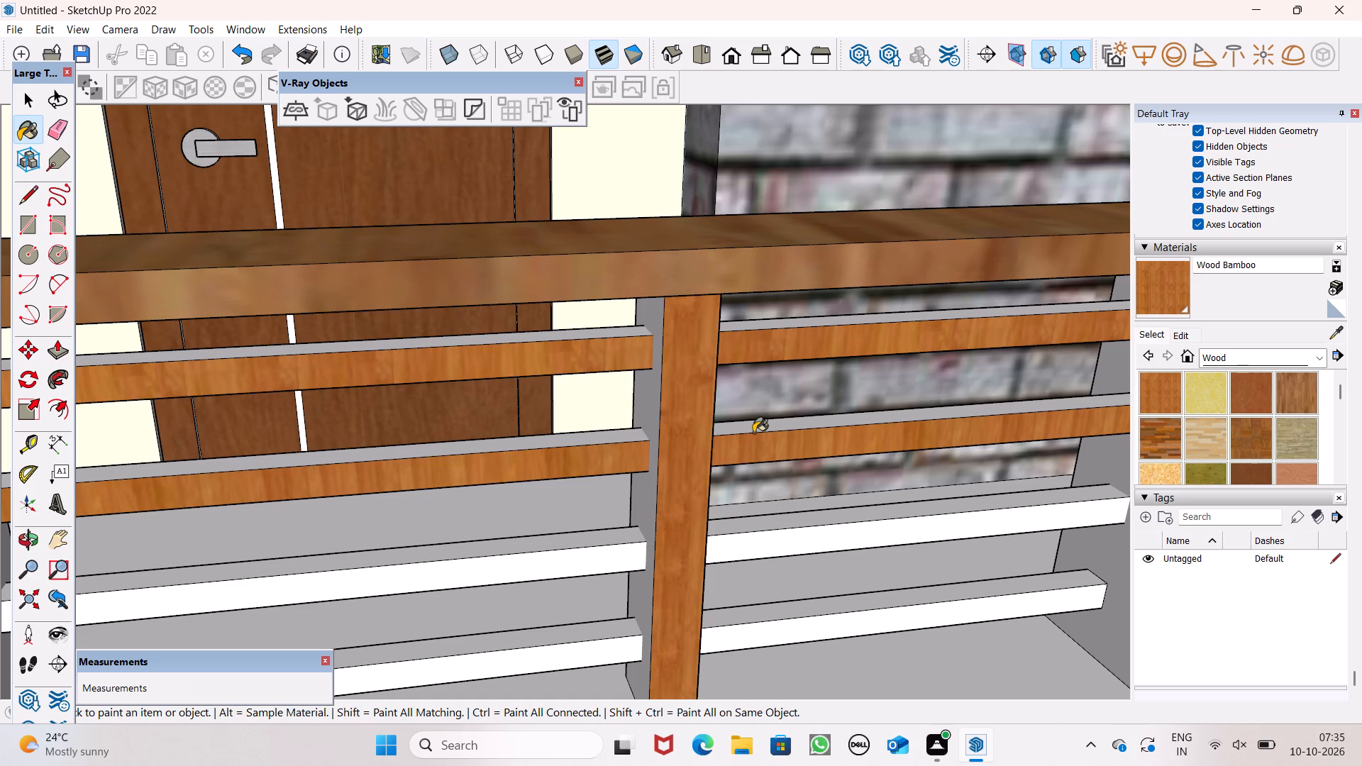
{"action": "left_click", "coordinate": [749, 430]}
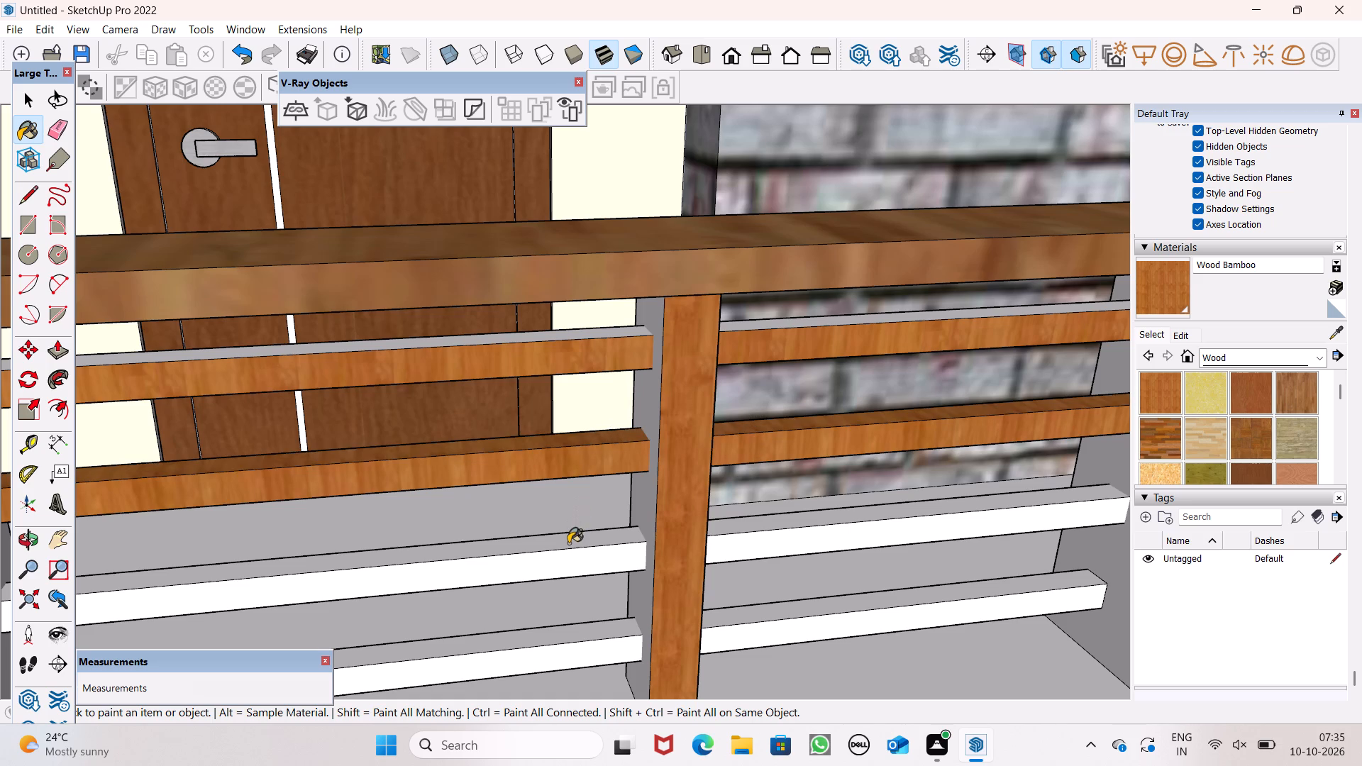
Paint the two lower rows of slats, the post's side face and the tops of the uppermost slats with Wood Bamboo.
{"action": "left_click", "coordinate": [568, 543]}
{"action": "left_click", "coordinate": [592, 554]}
{"action": "left_click", "coordinate": [605, 637]}
{"action": "left_click", "coordinate": [614, 650]}
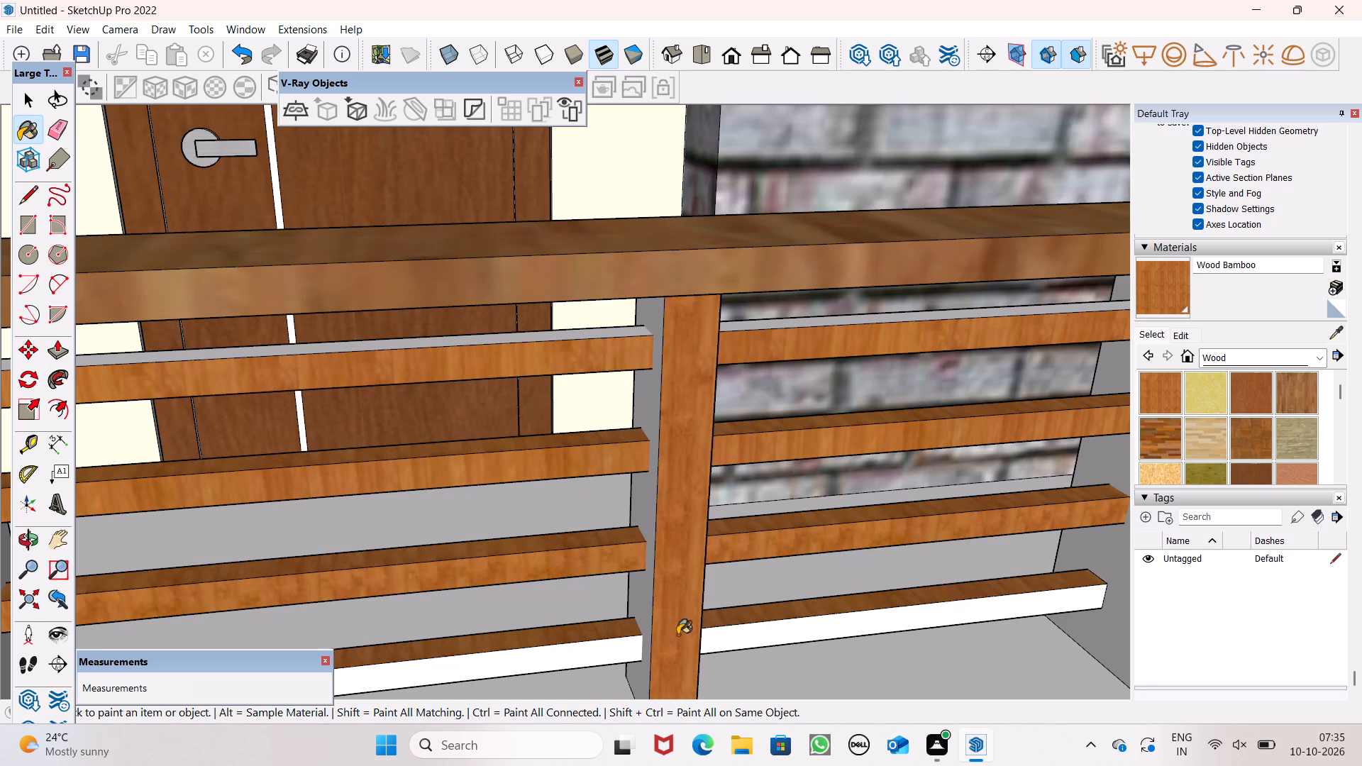
{"action": "left_click", "coordinate": [642, 594]}
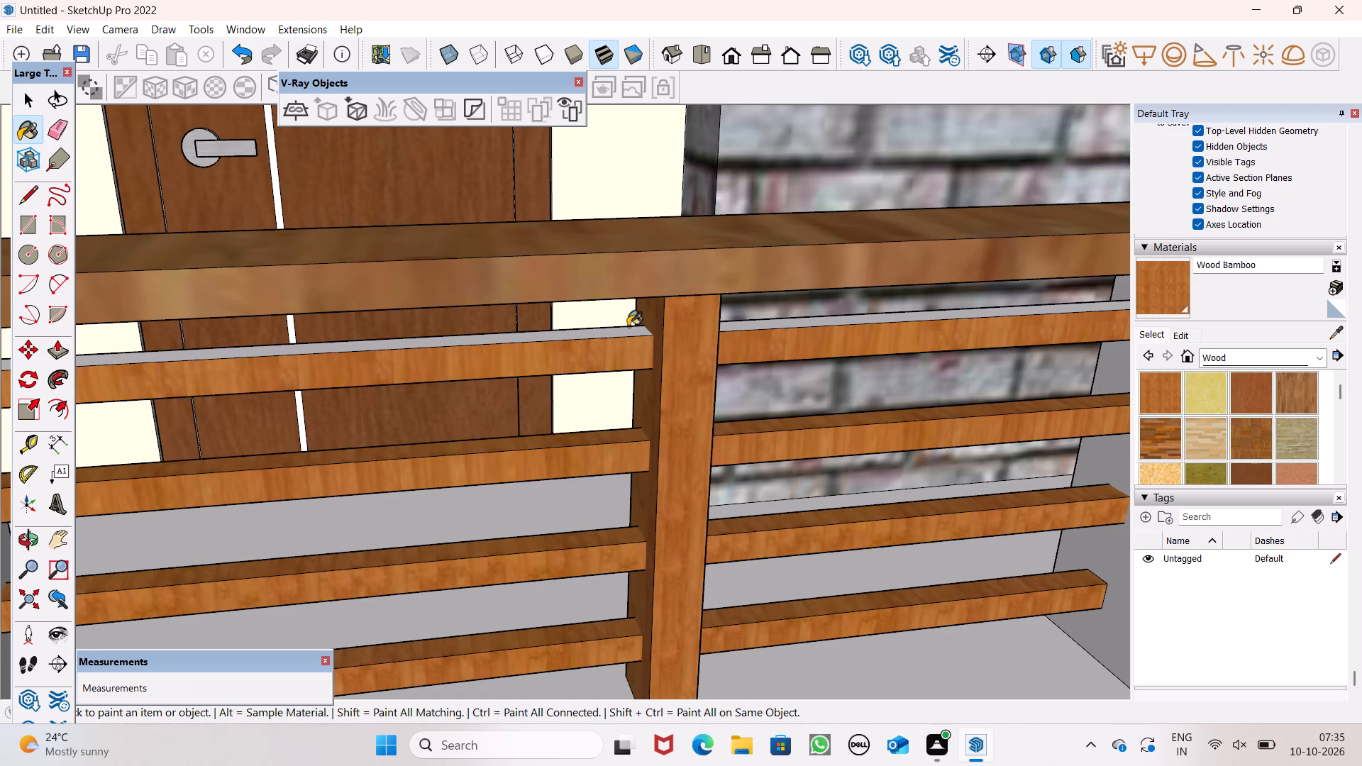
{"action": "left_click", "coordinate": [621, 331]}
Paint the underside of the balcony handrail with Wood Bamboo.
{"action": "scroll", "coordinate": [658, 334], "scroll_direction": "down", "scroll_amount": 3}
{"action": "middle_click_drag", "start_coordinate": [670, 307], "coordinate": [497, 0]}
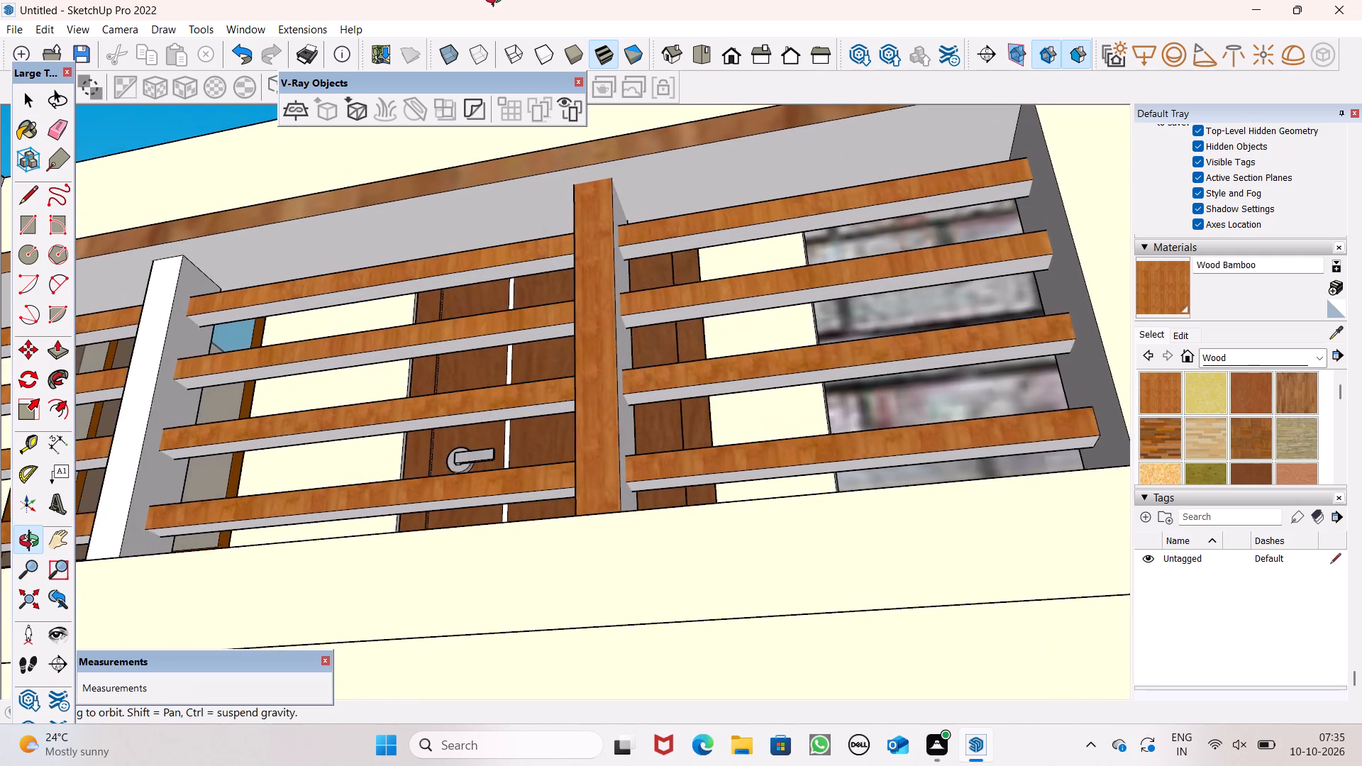
{"action": "middle_click_drag", "start_coordinate": [497, 0], "coordinate": [494, 0]}
{"action": "left_click", "coordinate": [639, 156]}
{"action": "left_click", "coordinate": [641, 165]}
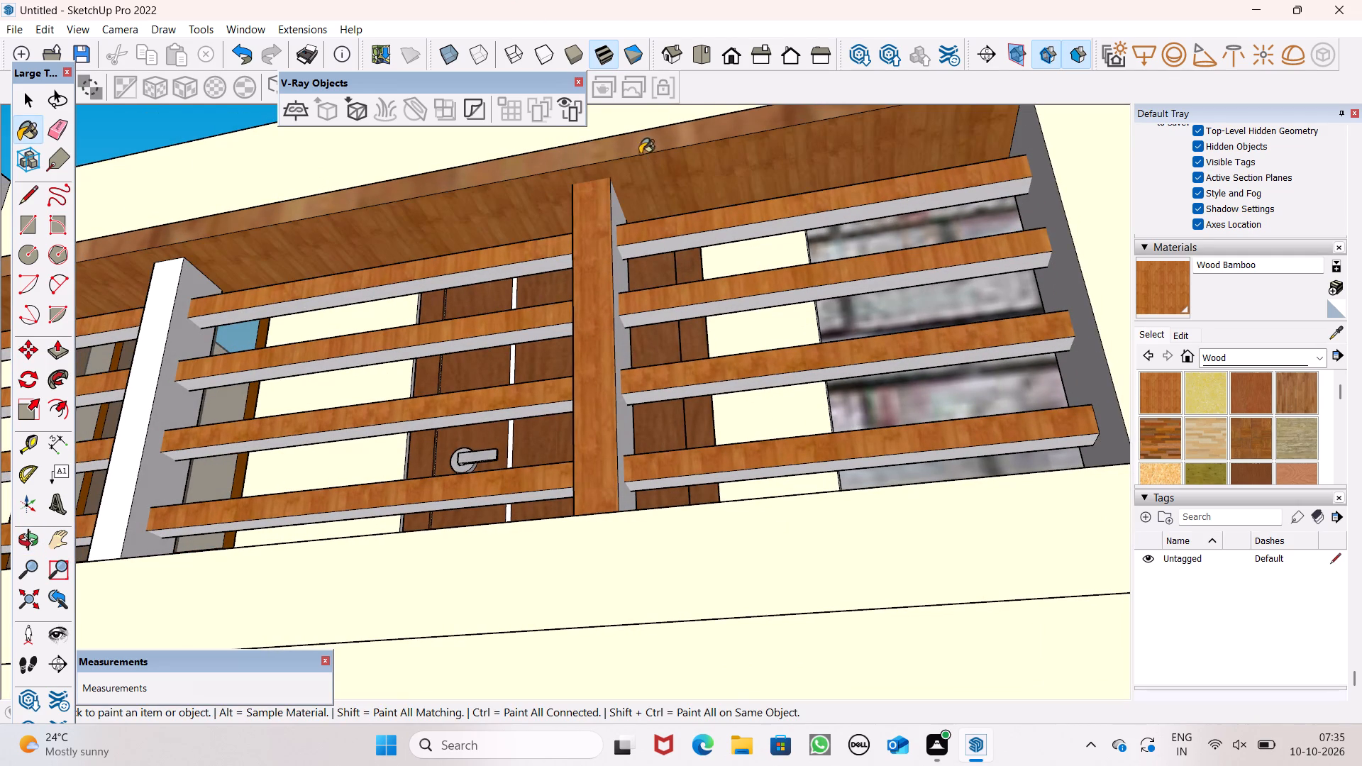
Paint the next white railing post's front and side faces and the undersides of the slat rows with Wood Bamboo.
{"action": "left_click", "coordinate": [180, 341]}
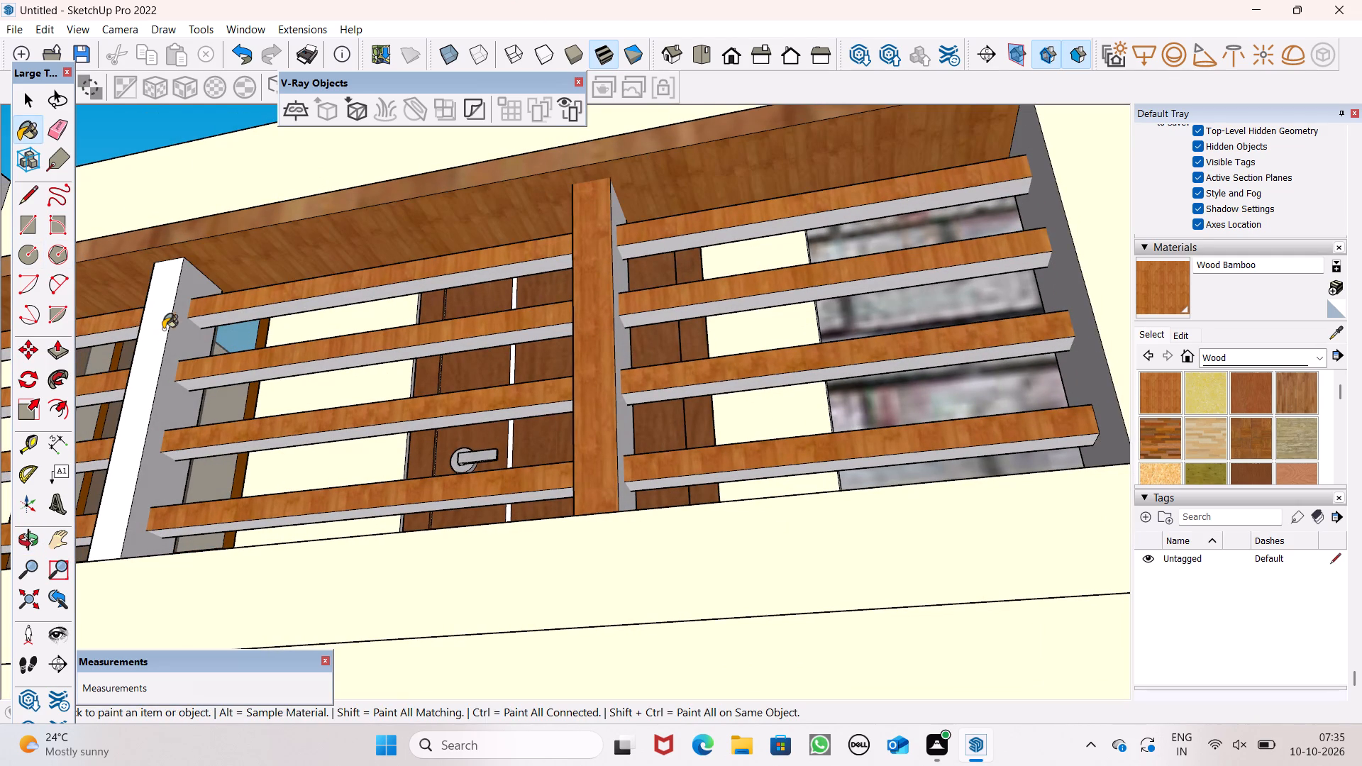
{"action": "left_click", "coordinate": [160, 328]}
{"action": "left_click", "coordinate": [245, 317]}
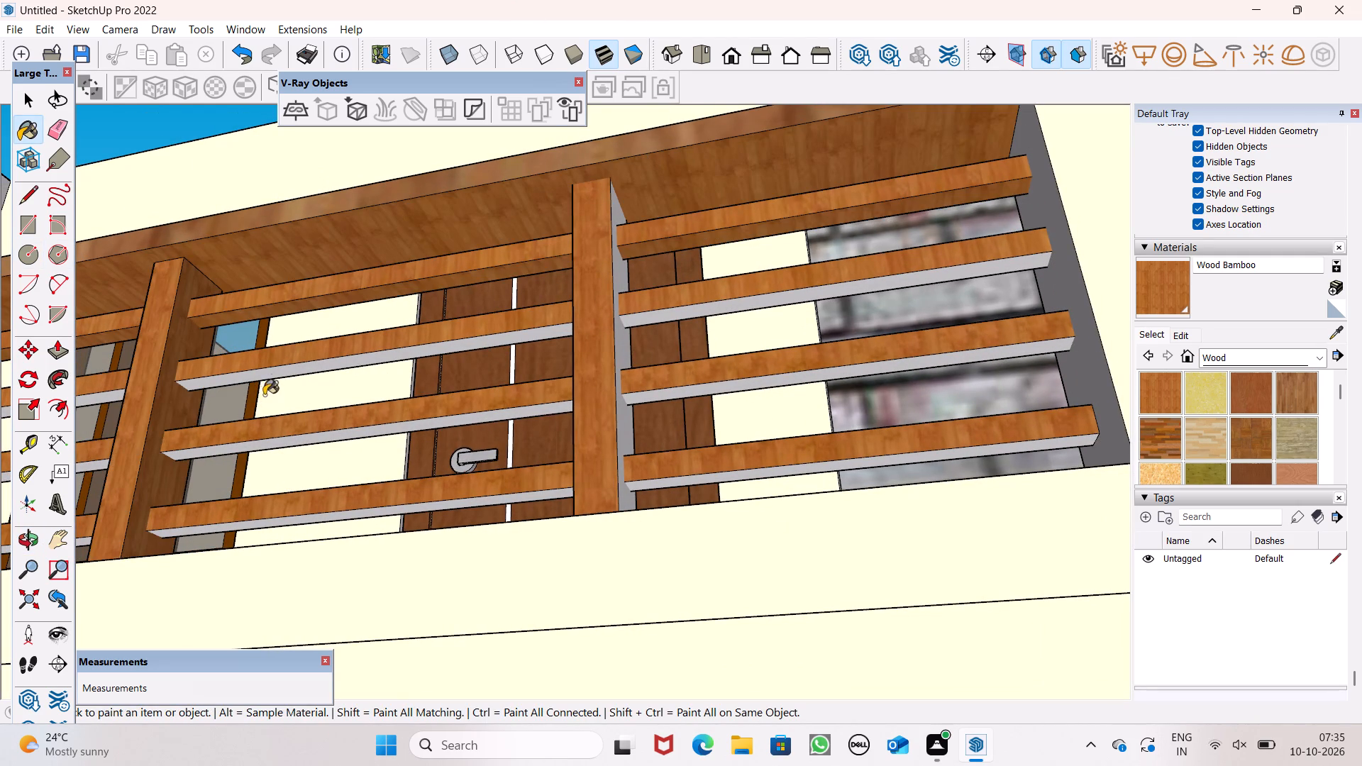
{"action": "left_click", "coordinate": [274, 376]}
{"action": "left_click_drag", "start_coordinate": [280, 438], "coordinate": [278, 445]}
{"action": "left_click", "coordinate": [277, 447]}
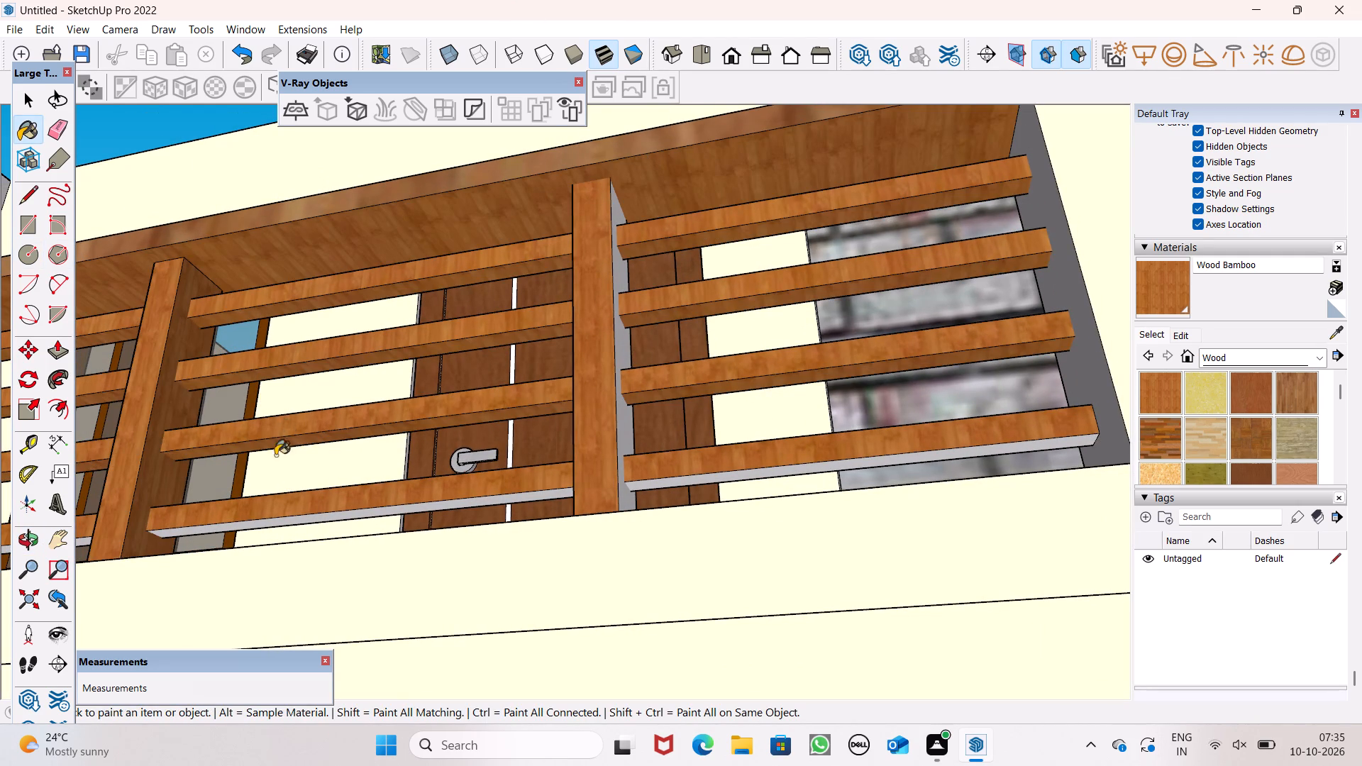
{"action": "left_click", "coordinate": [264, 526]}
Paint the adjacent post's side face, and the side and top of the end post at the parapet wall, with Wood Bamboo.
{"action": "middle_click_drag", "start_coordinate": [620, 472], "coordinate": [490, 552]}
{"action": "left_click", "coordinate": [611, 468]}
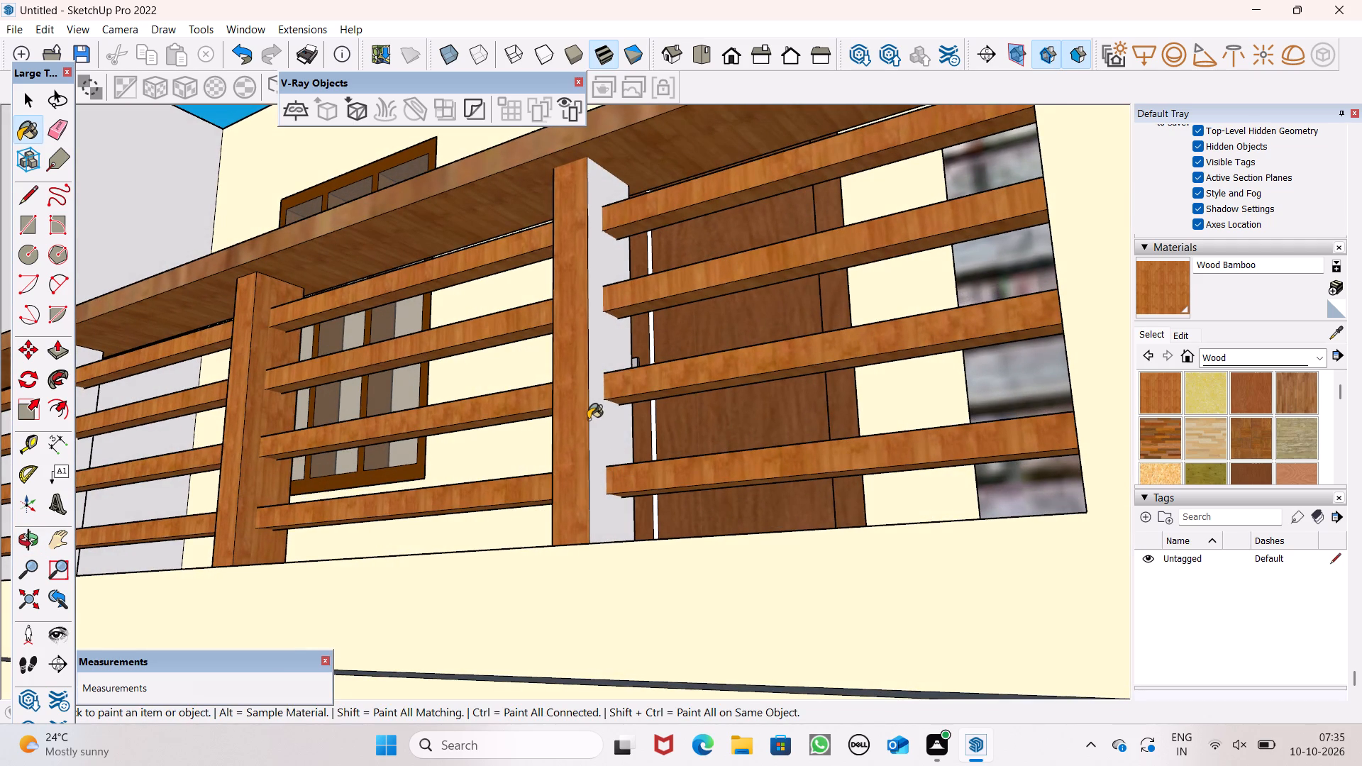
{"action": "left_click", "coordinate": [592, 420]}
{"action": "scroll", "coordinate": [643, 401], "scroll_direction": "down", "scroll_amount": 5}
{"action": "middle_click_drag", "start_coordinate": [651, 445], "coordinate": [1139, 532]}
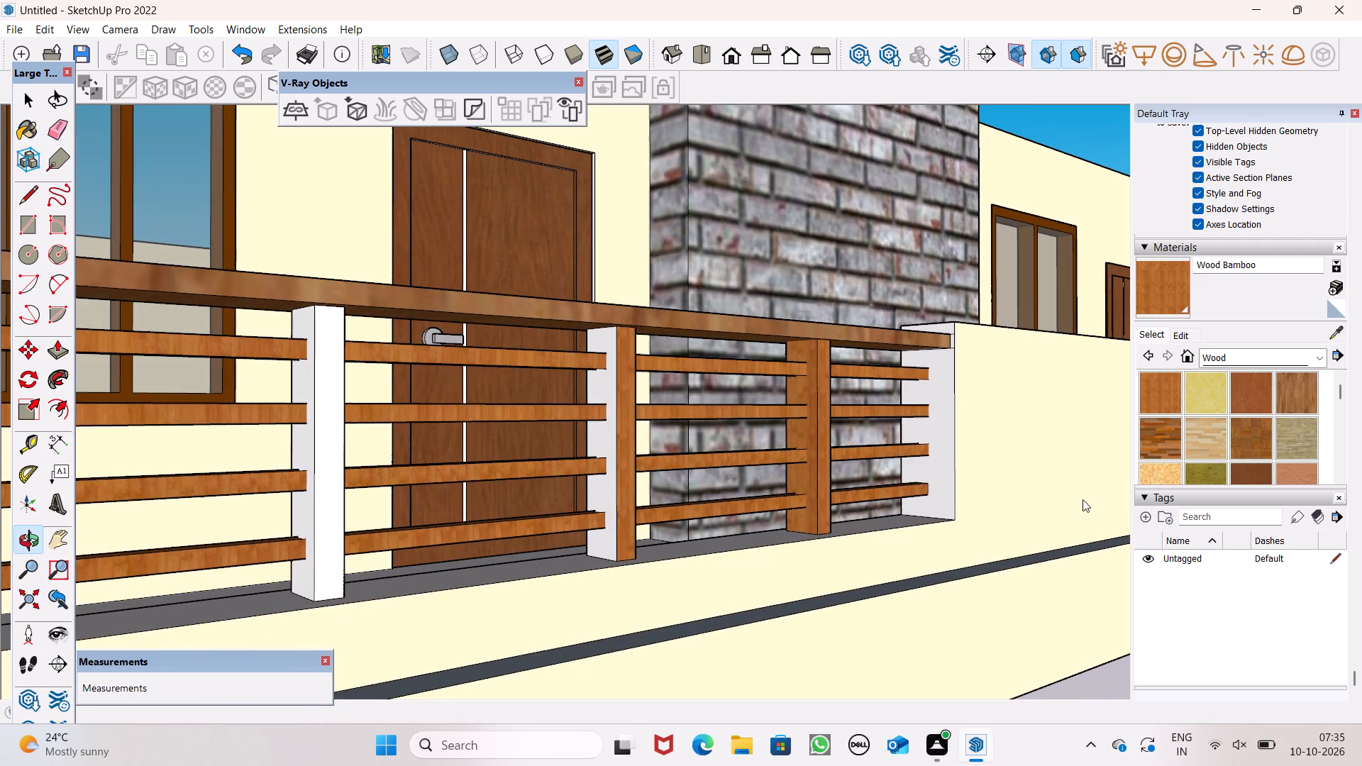
{"action": "left_click", "coordinate": [936, 420]}
{"action": "scroll", "coordinate": [936, 371], "scroll_direction": "up", "scroll_amount": 4}
{"action": "scroll", "coordinate": [939, 355], "scroll_direction": "down", "scroll_amount": 1}
{"action": "scroll", "coordinate": [943, 350], "scroll_direction": "up", "scroll_amount": 3}
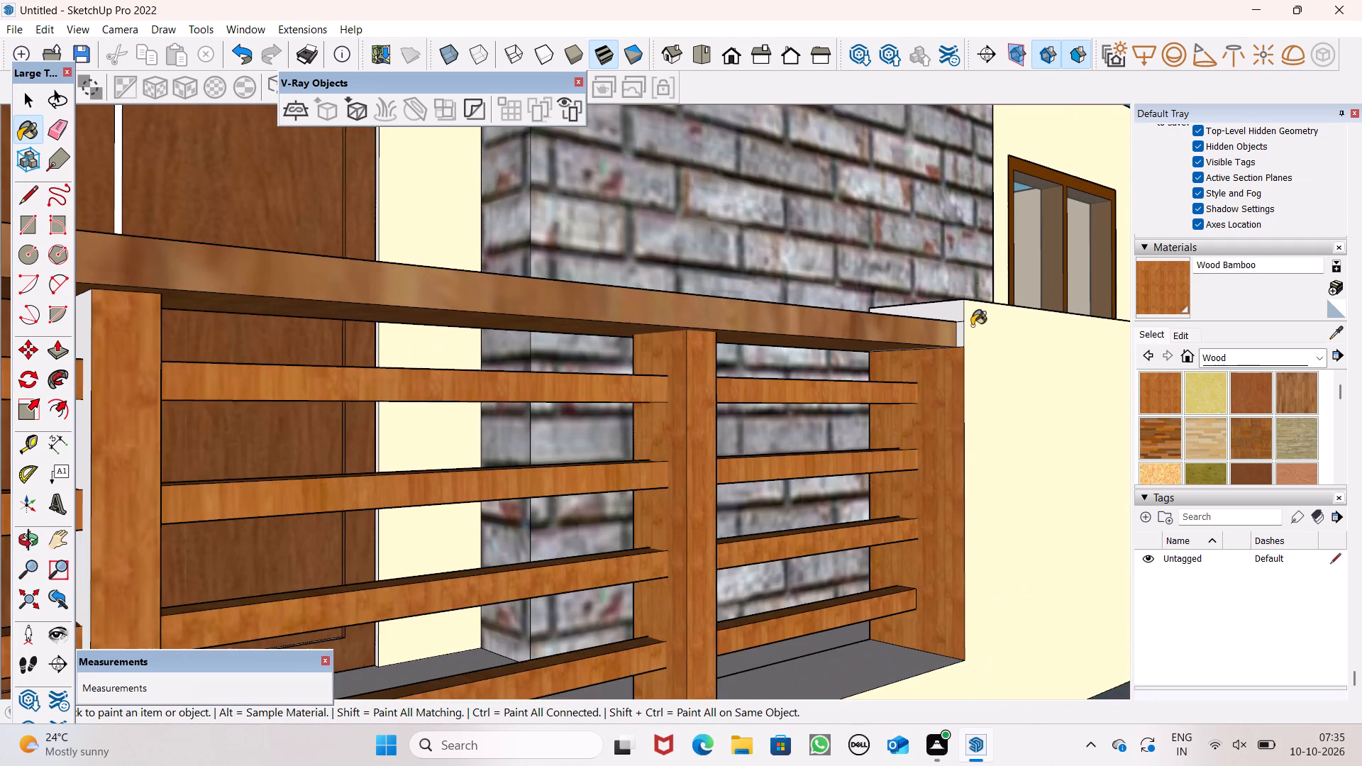
{"action": "scroll", "coordinate": [975, 355], "scroll_direction": "up", "scroll_amount": 1}
{"action": "left_click", "coordinate": [937, 312]}
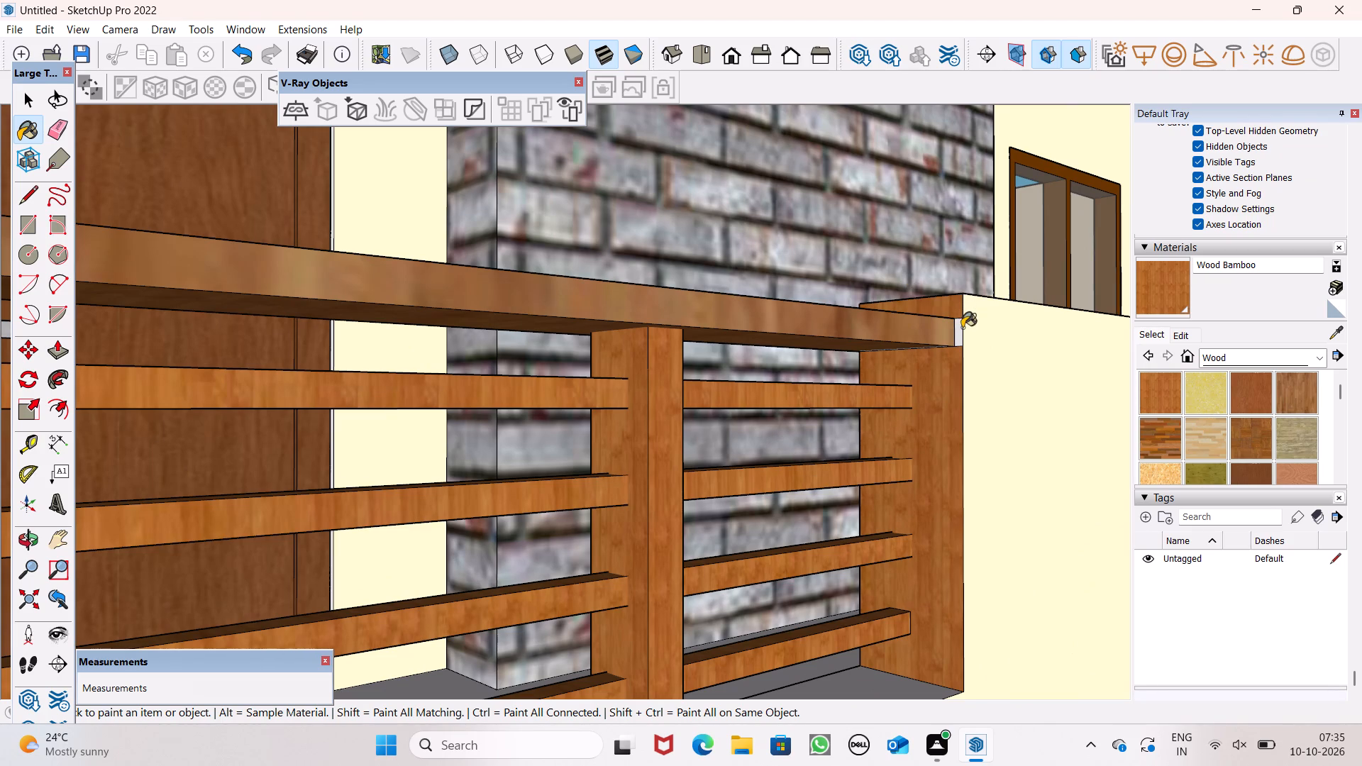
{"action": "left_click", "coordinate": [962, 328]}
Paint the remaining unpainted front and side faces of the railing's middle posts with Wood Bamboo.
{"action": "scroll", "coordinate": [877, 335], "scroll_direction": "down", "scroll_amount": 9}
{"action": "middle_click_drag", "start_coordinate": [847, 468], "coordinate": [733, 520]}
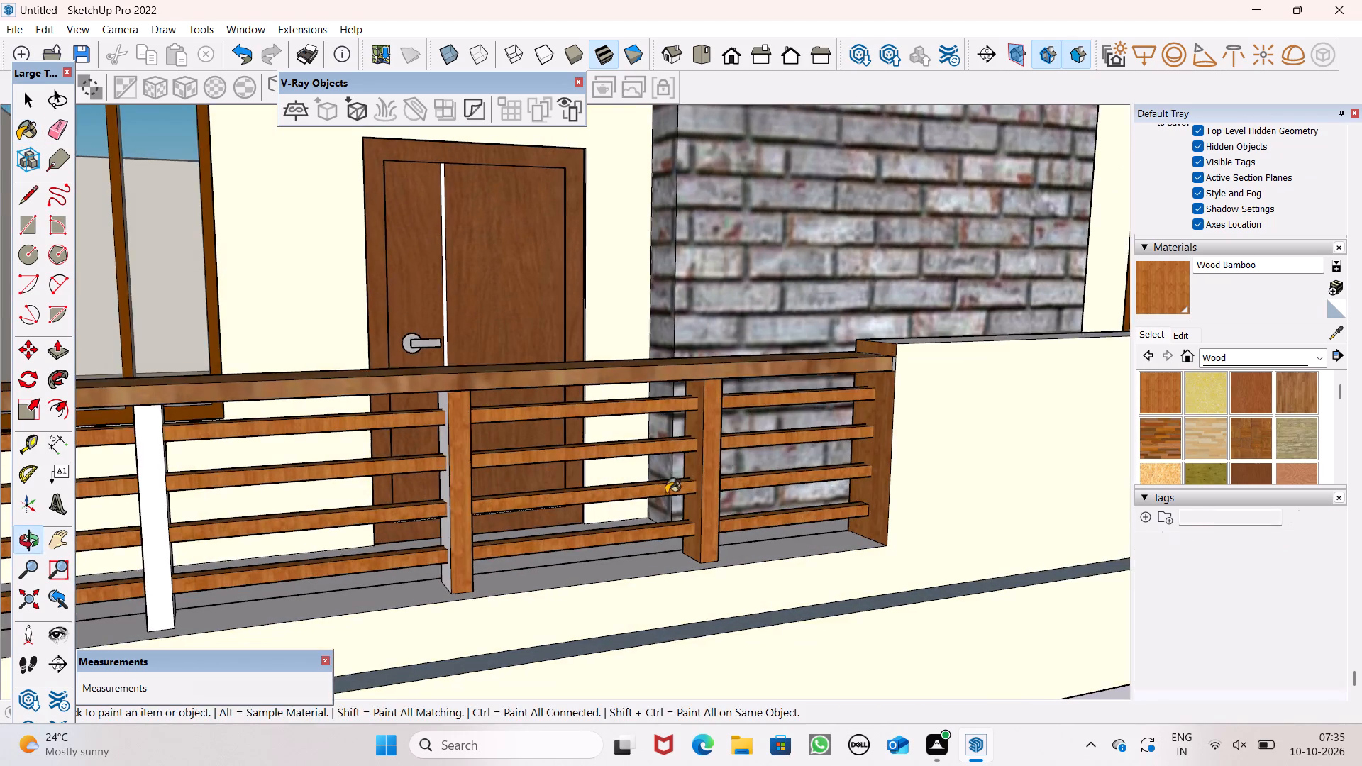
{"action": "middle_click_drag", "start_coordinate": [394, 510], "coordinate": [700, 514]}
{"action": "scroll", "coordinate": [698, 515], "scroll_direction": "up", "scroll_amount": 5}
{"action": "left_click", "coordinate": [679, 492]}
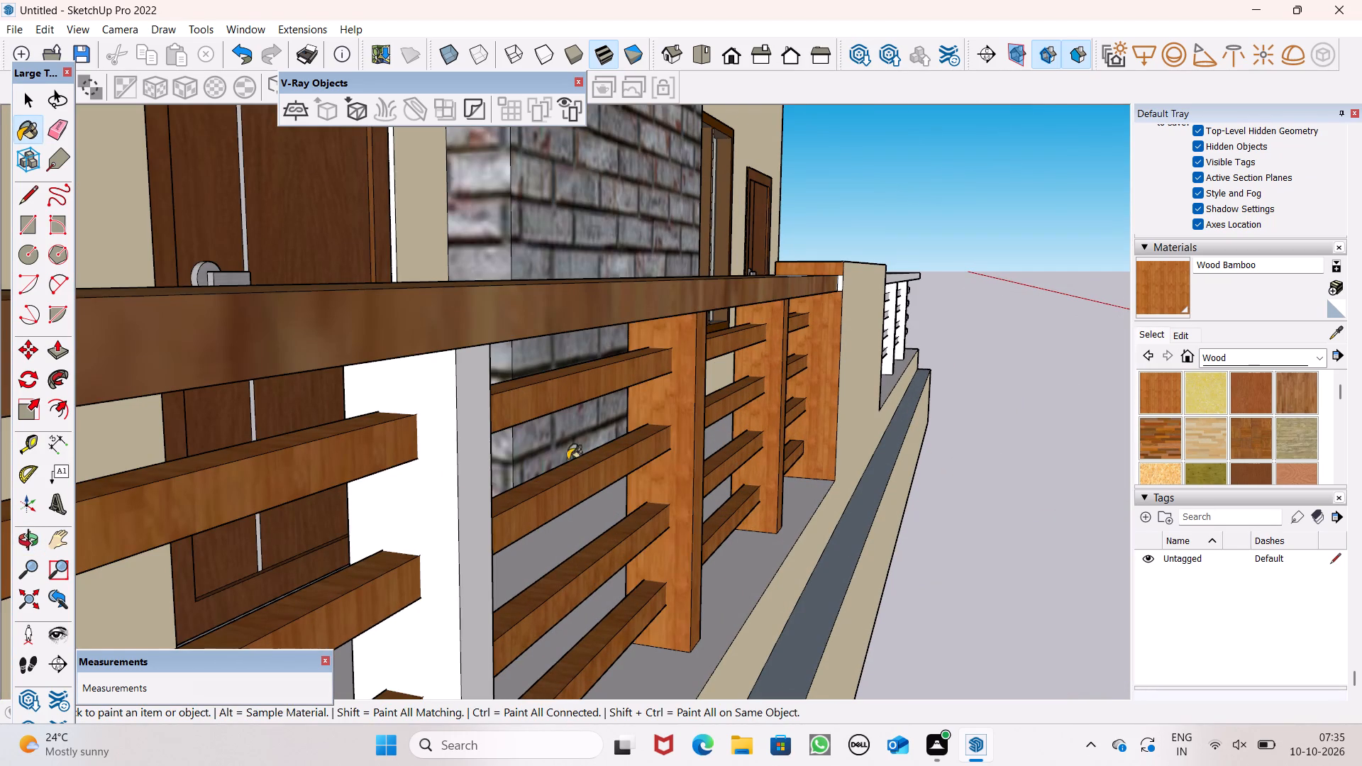
{"action": "left_click_drag", "start_coordinate": [414, 472], "coordinate": [450, 476]}
{"action": "left_click", "coordinate": [485, 470]}
{"action": "scroll", "coordinate": [496, 433], "scroll_direction": "down", "scroll_amount": 4}
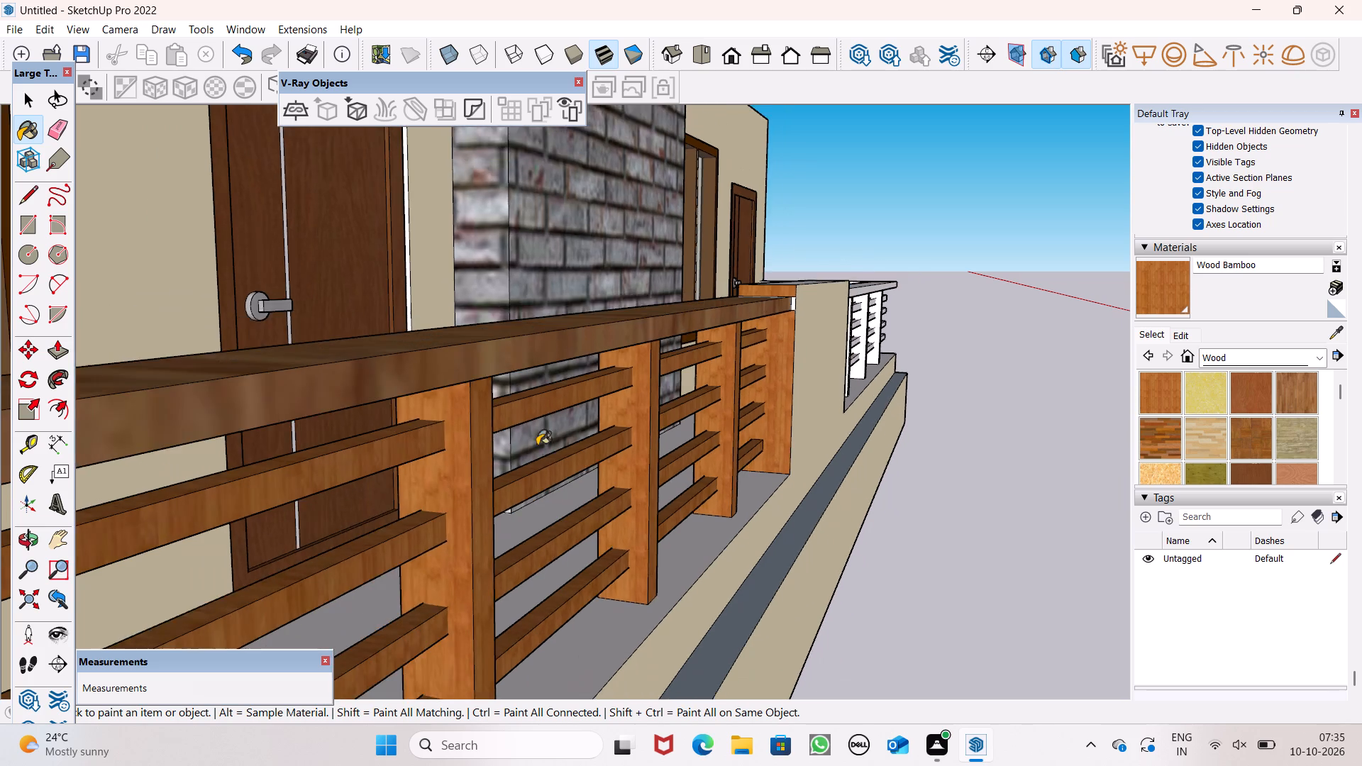
{"action": "middle_click_drag", "start_coordinate": [499, 515], "coordinate": [1, 468]}
{"action": "scroll", "coordinate": [0, 487], "scroll_direction": "up", "scroll_amount": 1}
{"action": "scroll", "coordinate": [228, 401], "scroll_direction": "up", "scroll_amount": 3}
{"action": "left_click", "coordinate": [154, 395]}
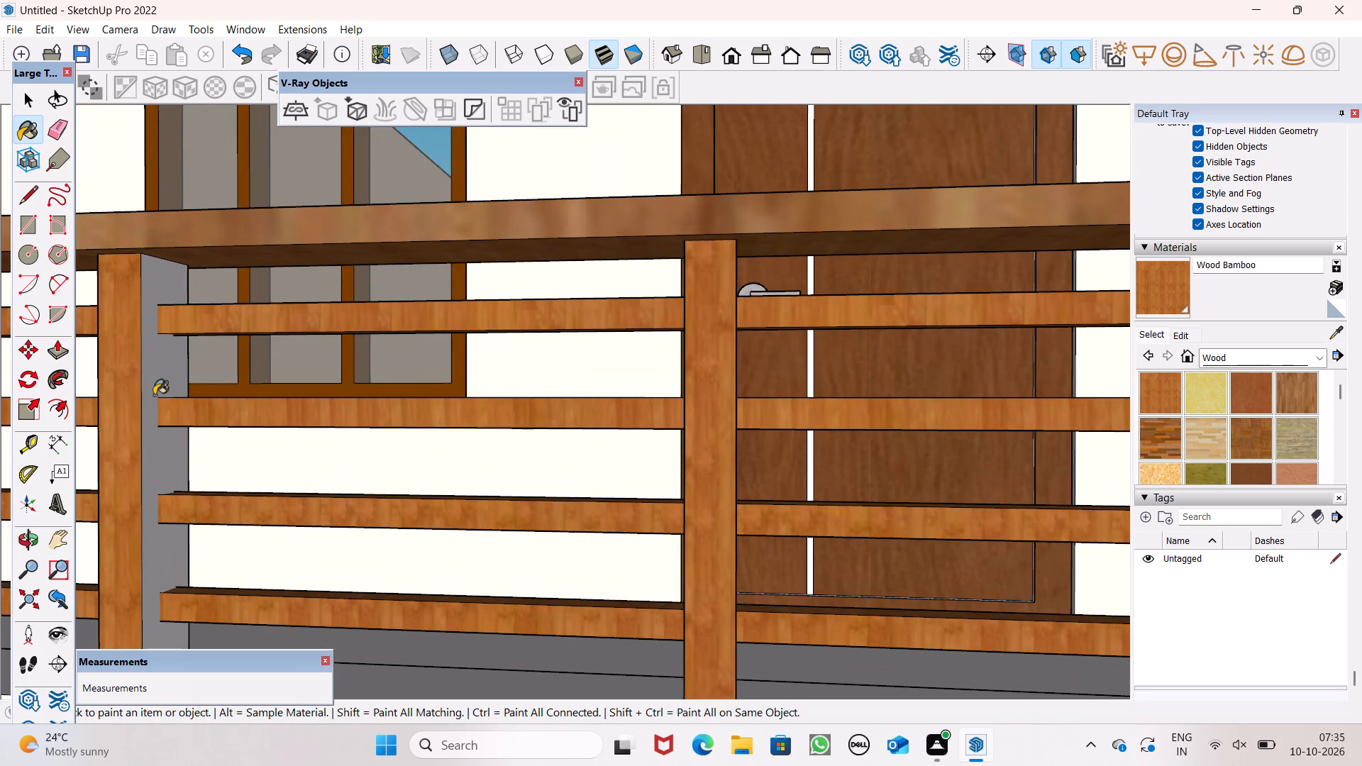
Paint the last post's front and side faces and the end bay's four slat fronts with Wood Bamboo.
{"action": "scroll", "coordinate": [248, 350], "scroll_direction": "down", "scroll_amount": 13}
{"action": "scroll", "coordinate": [129, 362], "scroll_direction": "up", "scroll_amount": 8}
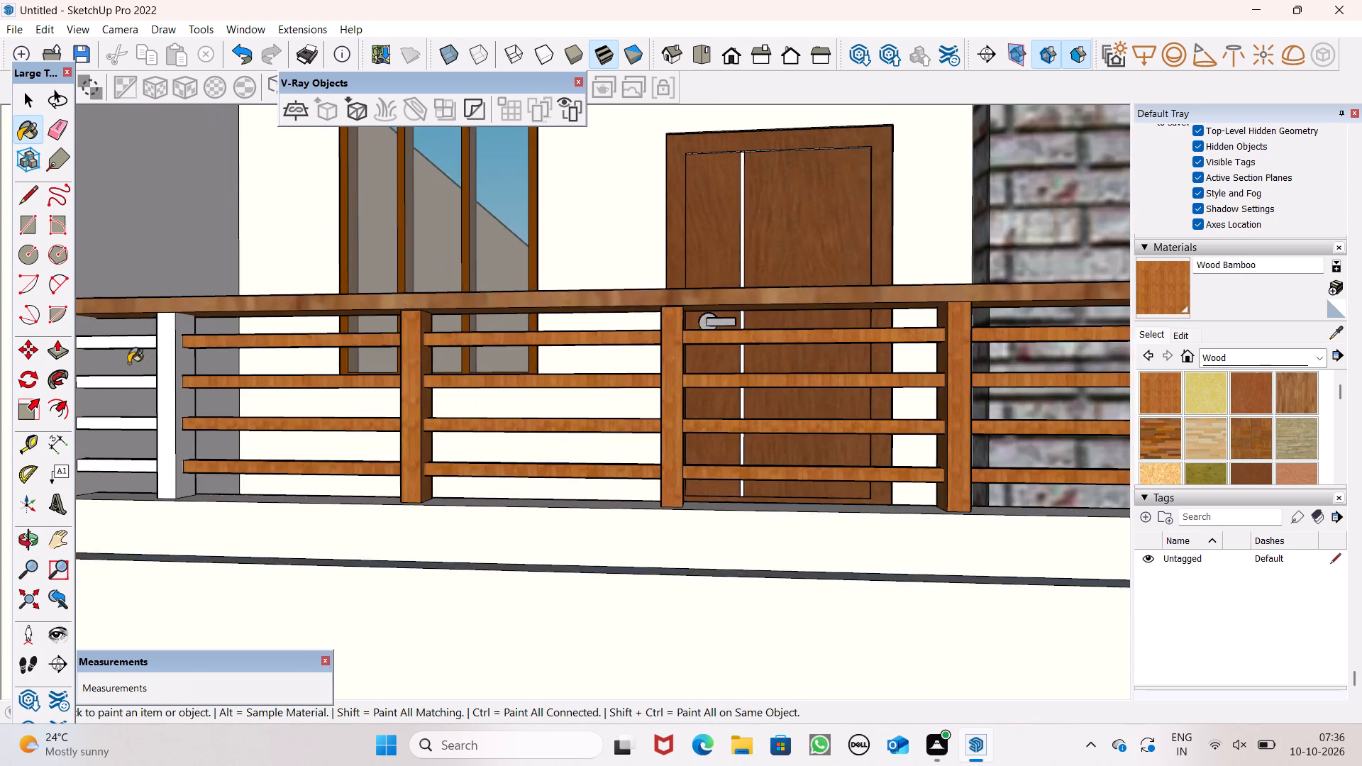
{"action": "scroll", "coordinate": [128, 363], "scroll_direction": "up", "scroll_amount": 6}
{"action": "left_click", "coordinate": [162, 325]}
{"action": "left_click", "coordinate": [189, 333]}
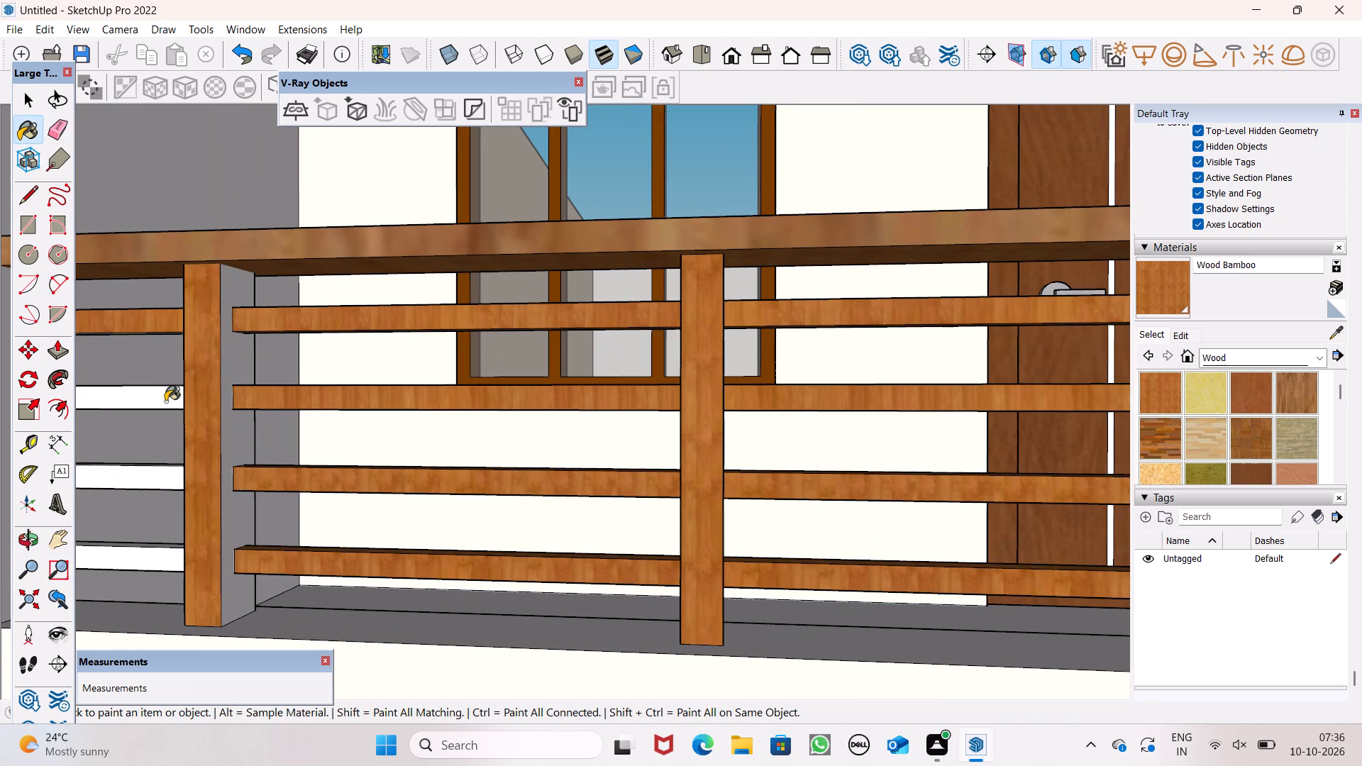
{"action": "left_click", "coordinate": [165, 401]}
{"action": "left_click", "coordinate": [156, 477]}
{"action": "left_click_drag", "start_coordinate": [145, 557], "coordinate": [170, 546]}
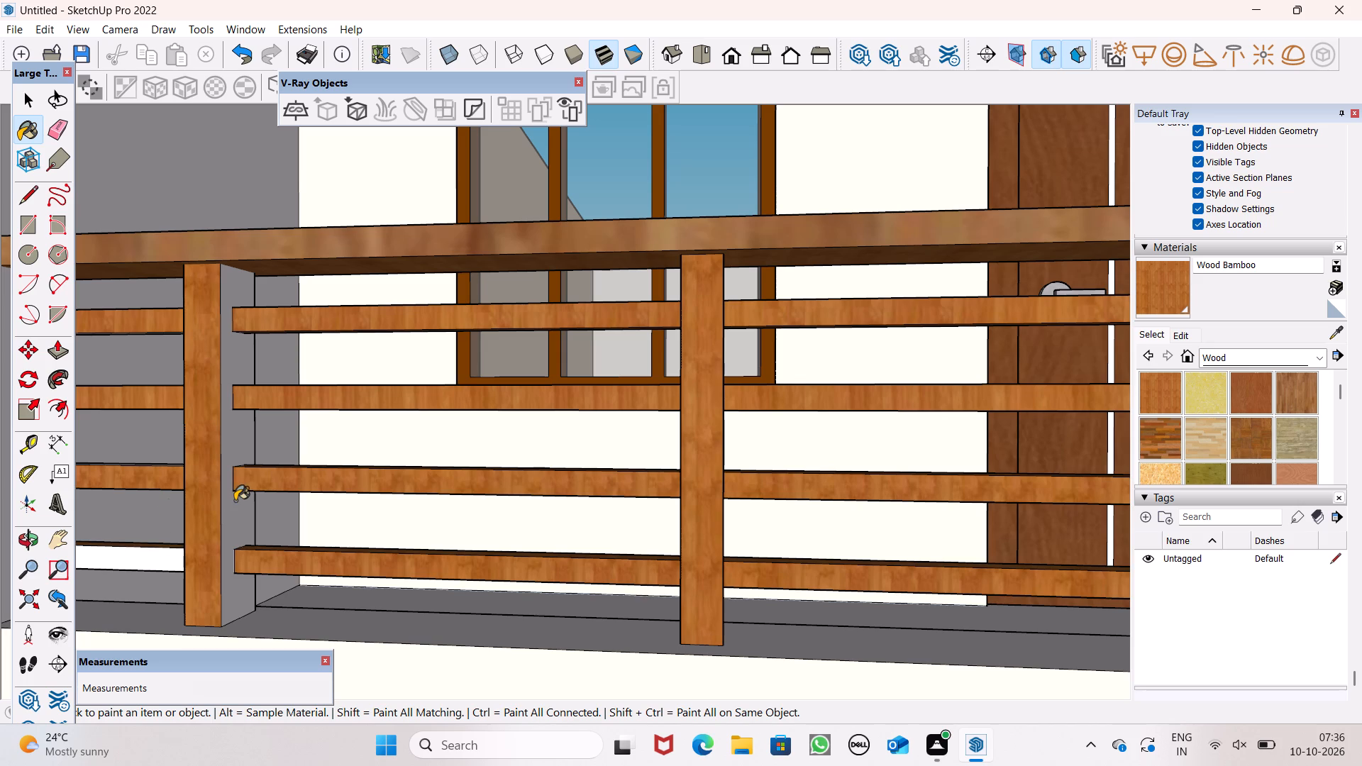
{"action": "left_click", "coordinate": [235, 501]}
{"action": "left_click", "coordinate": [158, 552]}
Paint the top faces of the upper three slats in the railing's end bay with Wood Bamboo.
{"action": "scroll", "coordinate": [279, 381], "scroll_direction": "down", "scroll_amount": 2}
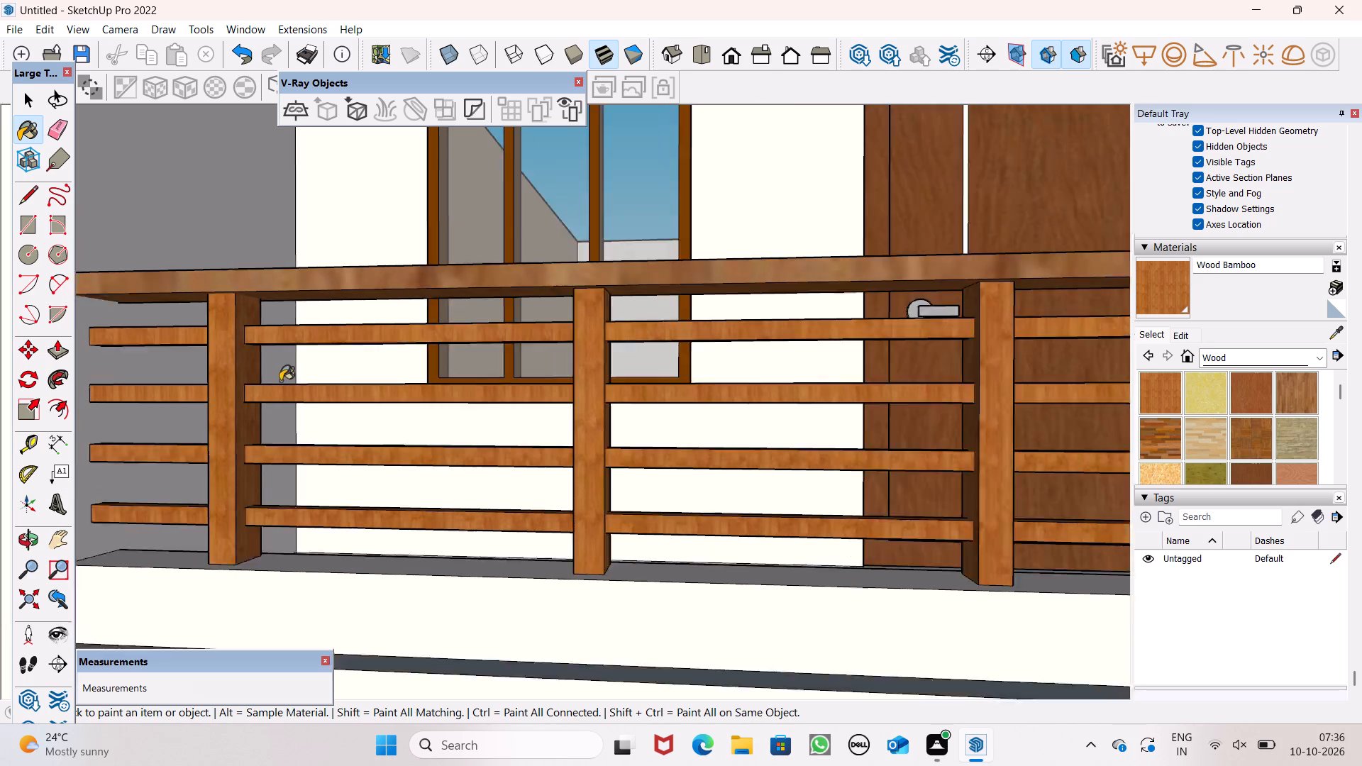
{"action": "scroll", "coordinate": [280, 381], "scroll_direction": "down", "scroll_amount": 4}
{"action": "middle_click_drag", "start_coordinate": [265, 428], "coordinate": [278, 628]}
{"action": "scroll", "coordinate": [89, 382], "scroll_direction": "up", "scroll_amount": 2}
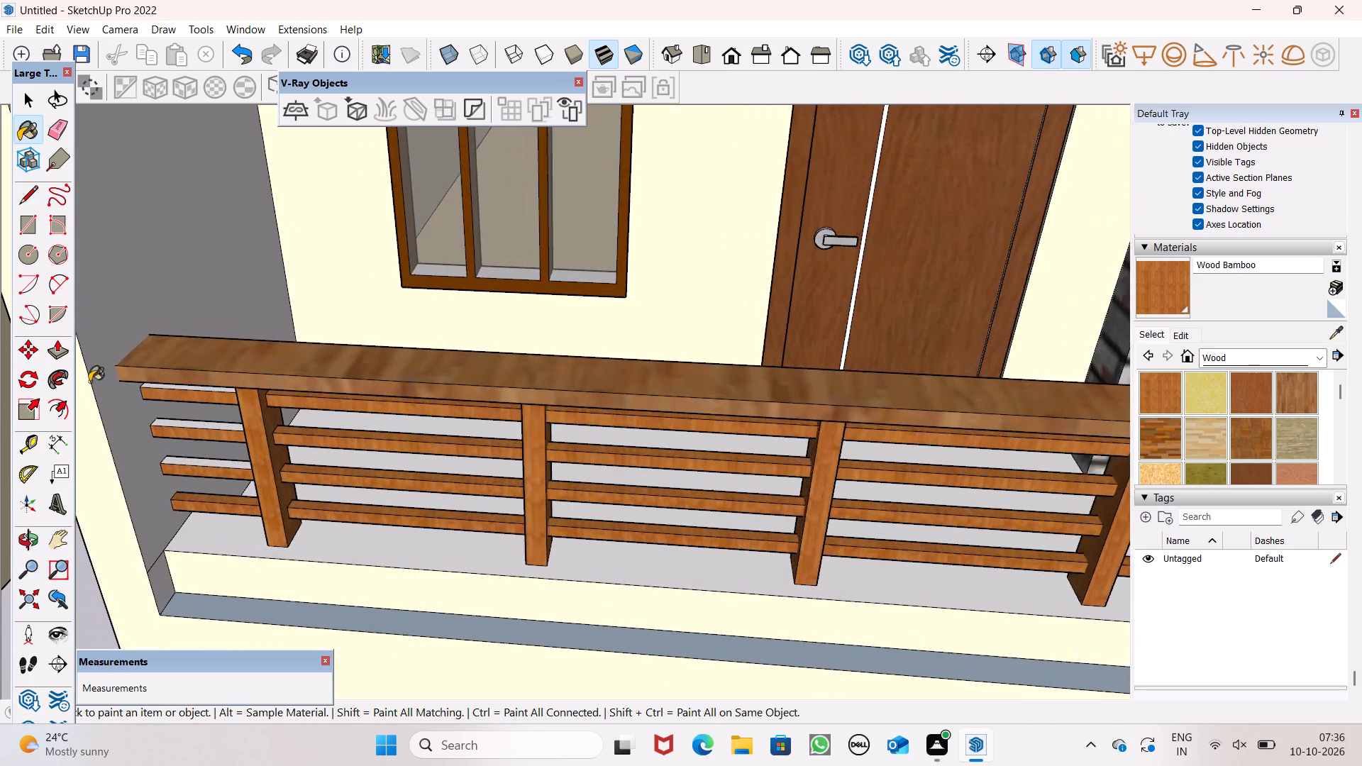
{"action": "scroll", "coordinate": [89, 382], "scroll_direction": "up", "scroll_amount": 2}
{"action": "scroll", "coordinate": [215, 423], "scroll_direction": "up", "scroll_amount": 6}
{"action": "left_click", "coordinate": [227, 355]}
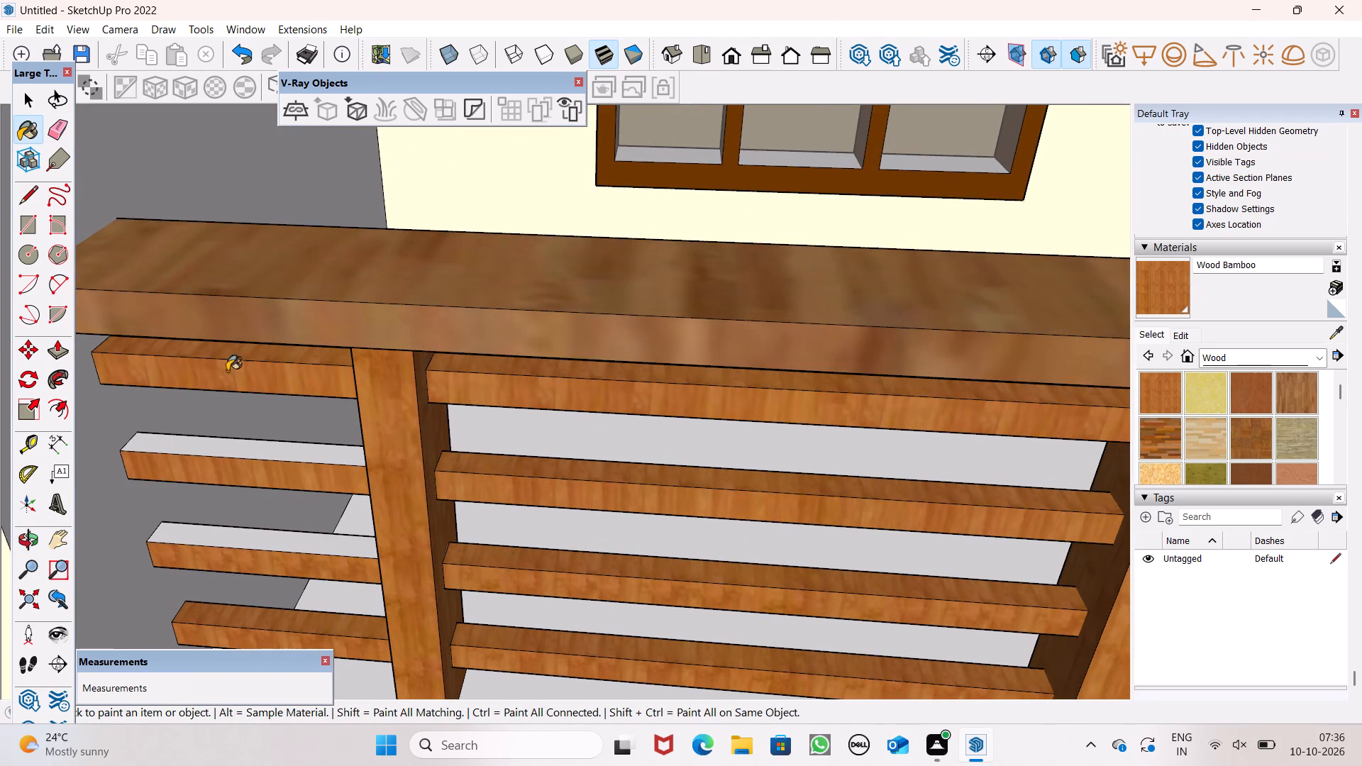
{"action": "left_click", "coordinate": [225, 447]}
{"action": "left_click", "coordinate": [238, 543]}
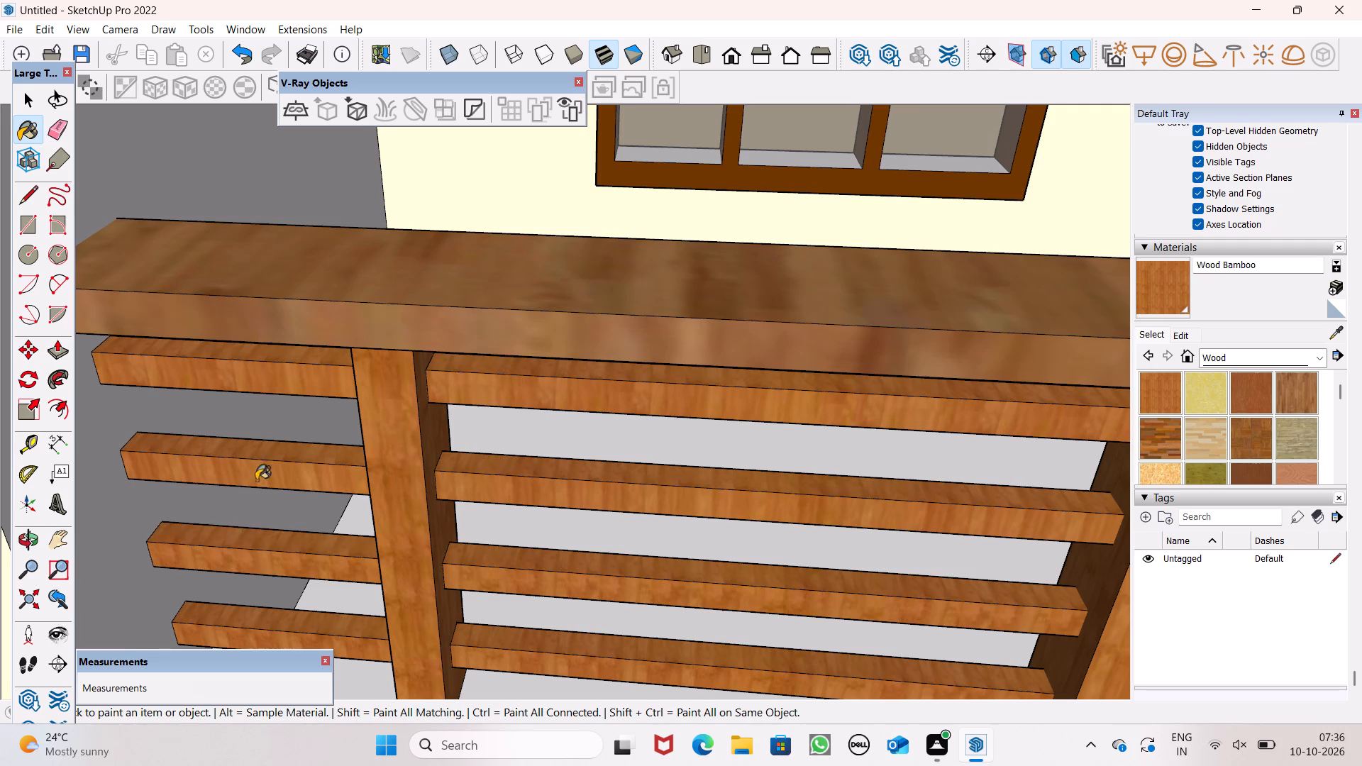
Paint the inner faces of the handrail and the uppermost slats on the balcony side with Wood Bamboo.
{"action": "scroll", "coordinate": [260, 472], "scroll_direction": "down", "scroll_amount": 6}
{"action": "middle_click_drag", "start_coordinate": [552, 445], "coordinate": [0, 410]}
{"action": "scroll", "coordinate": [708, 372], "scroll_direction": "up", "scroll_amount": 1}
{"action": "middle_click_drag", "start_coordinate": [709, 372], "coordinate": [604, 385]}
{"action": "scroll", "coordinate": [307, 342], "scroll_direction": "up", "scroll_amount": 4}
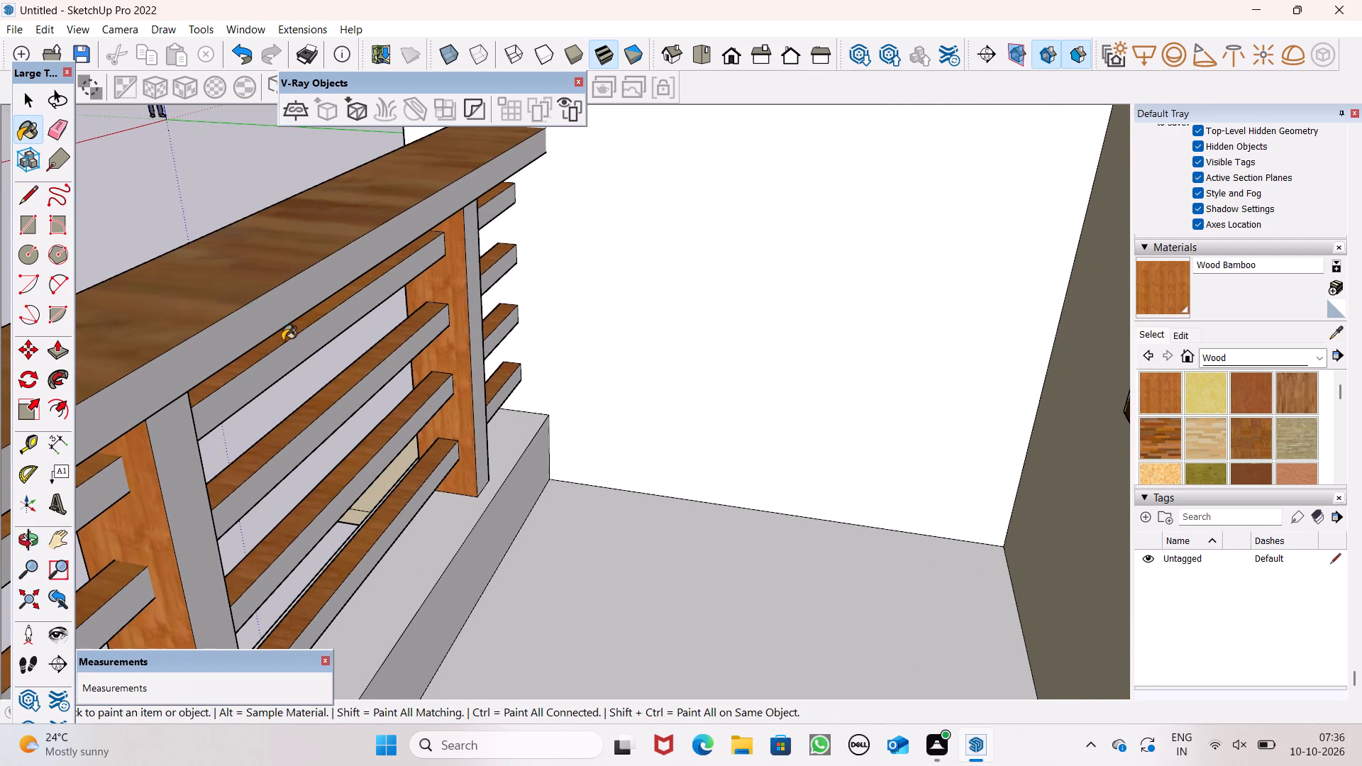
{"action": "left_click", "coordinate": [221, 340]}
{"action": "left_click", "coordinate": [253, 394]}
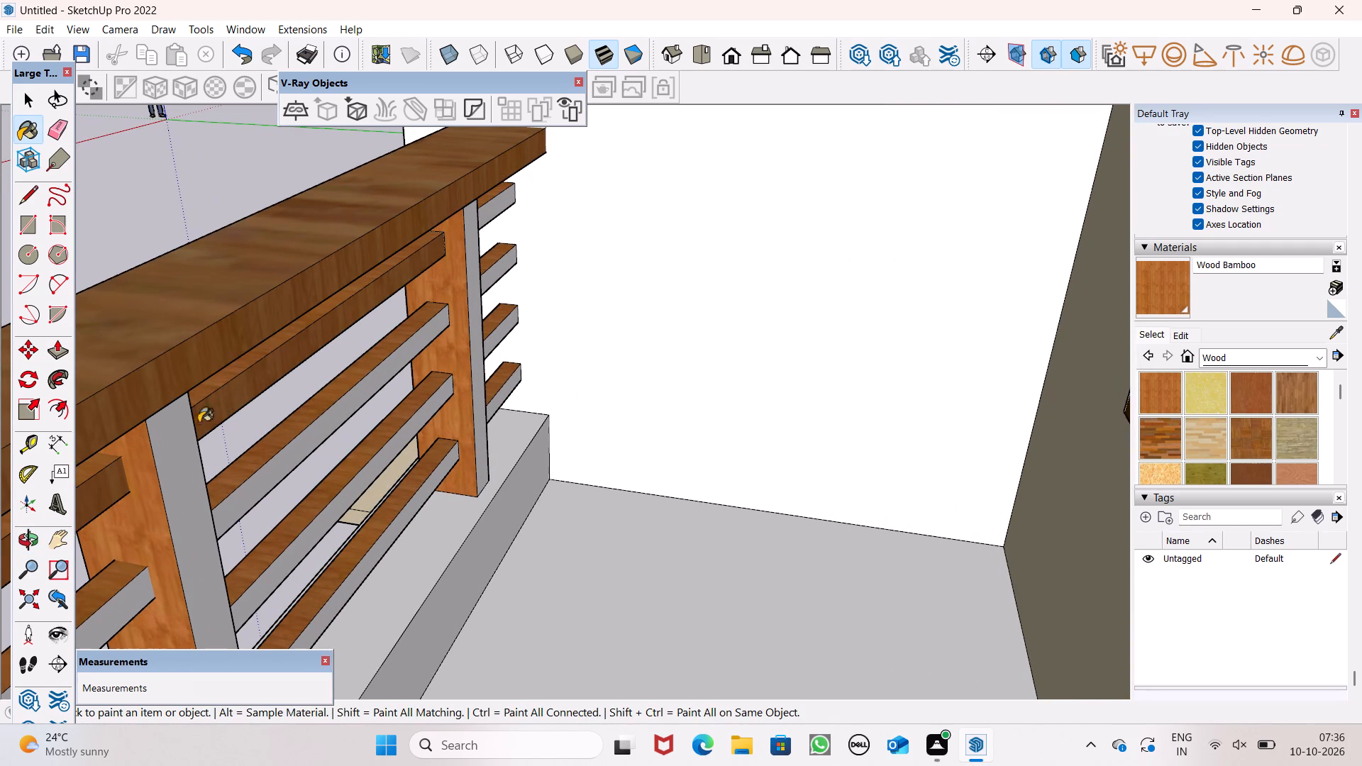
{"action": "left_click_drag", "start_coordinate": [178, 435], "coordinate": [217, 420]}
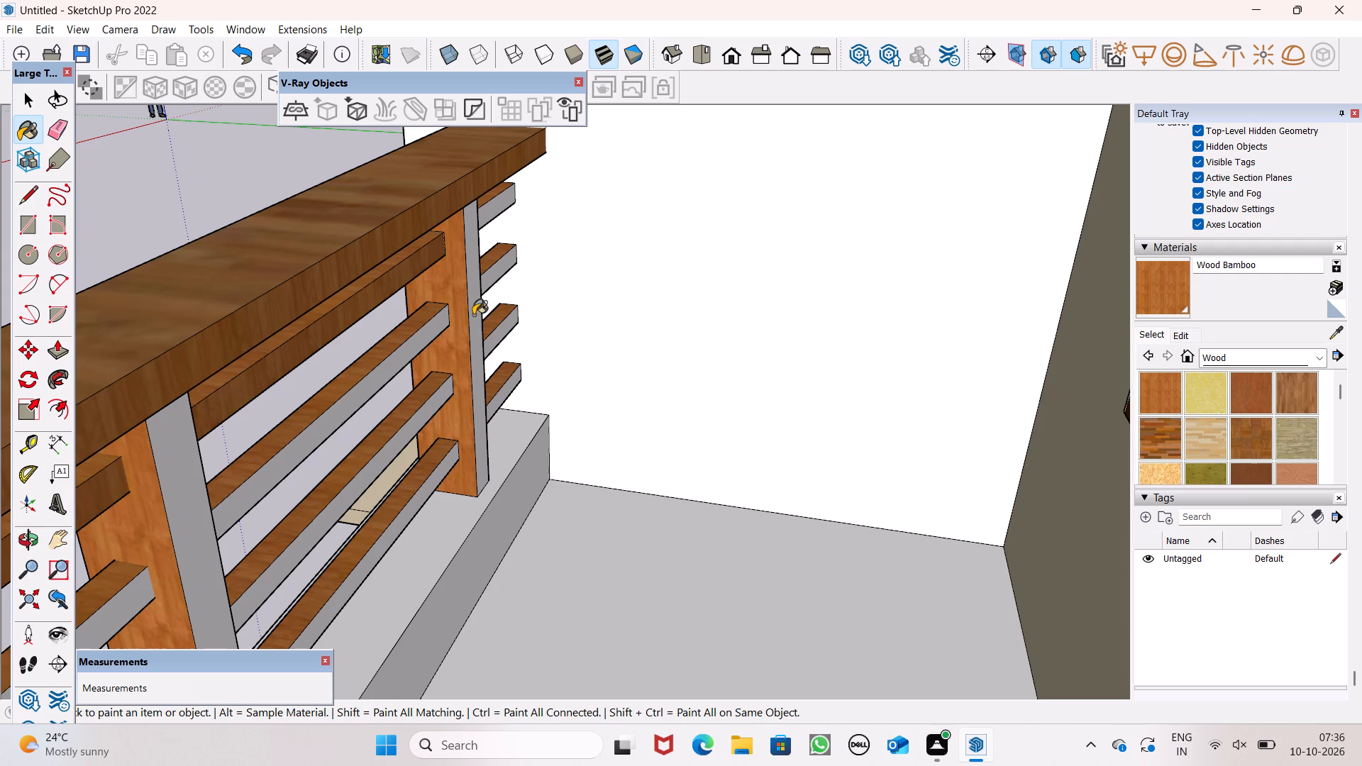
Paint the inner faces of the two posts and the three lower slat rows with Wood Bamboo.
{"action": "left_click", "coordinate": [475, 315]}
{"action": "left_click", "coordinate": [411, 358]}
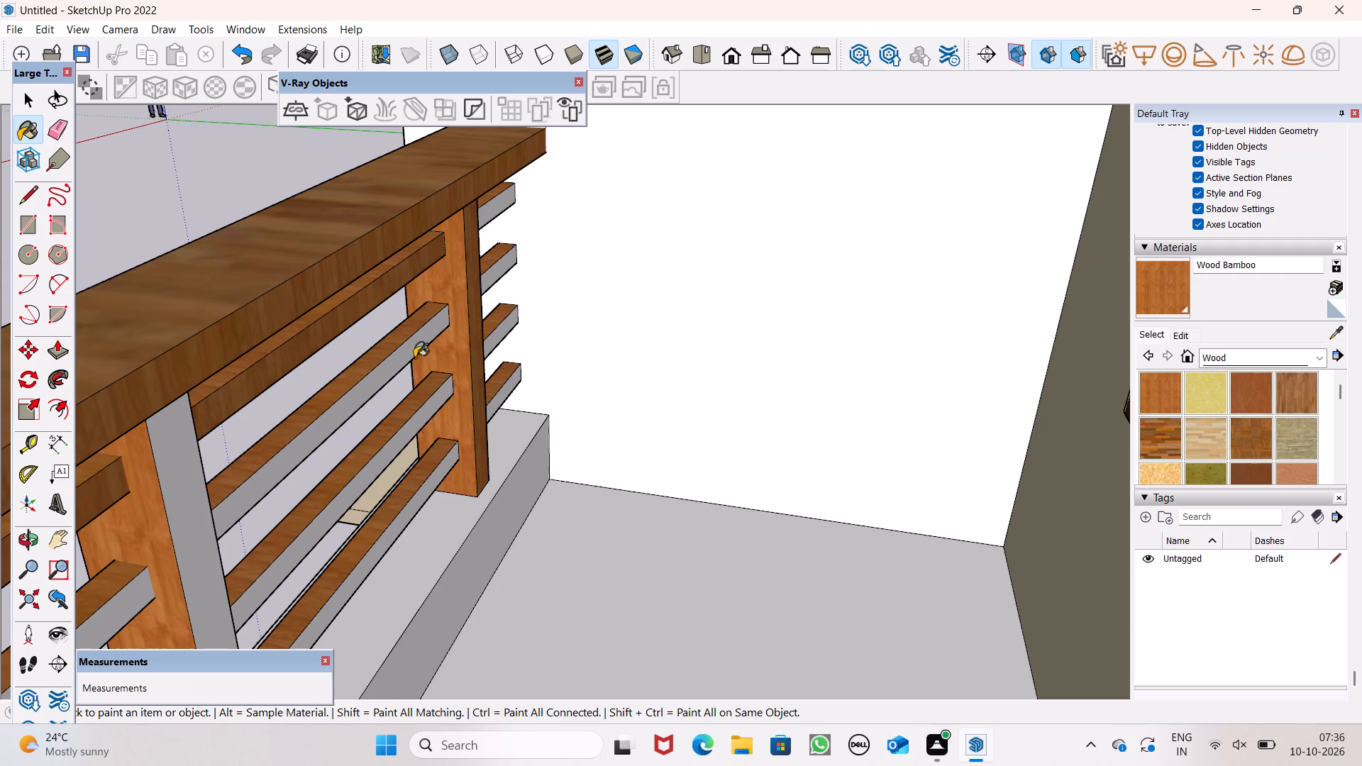
{"action": "left_click", "coordinate": [177, 467]}
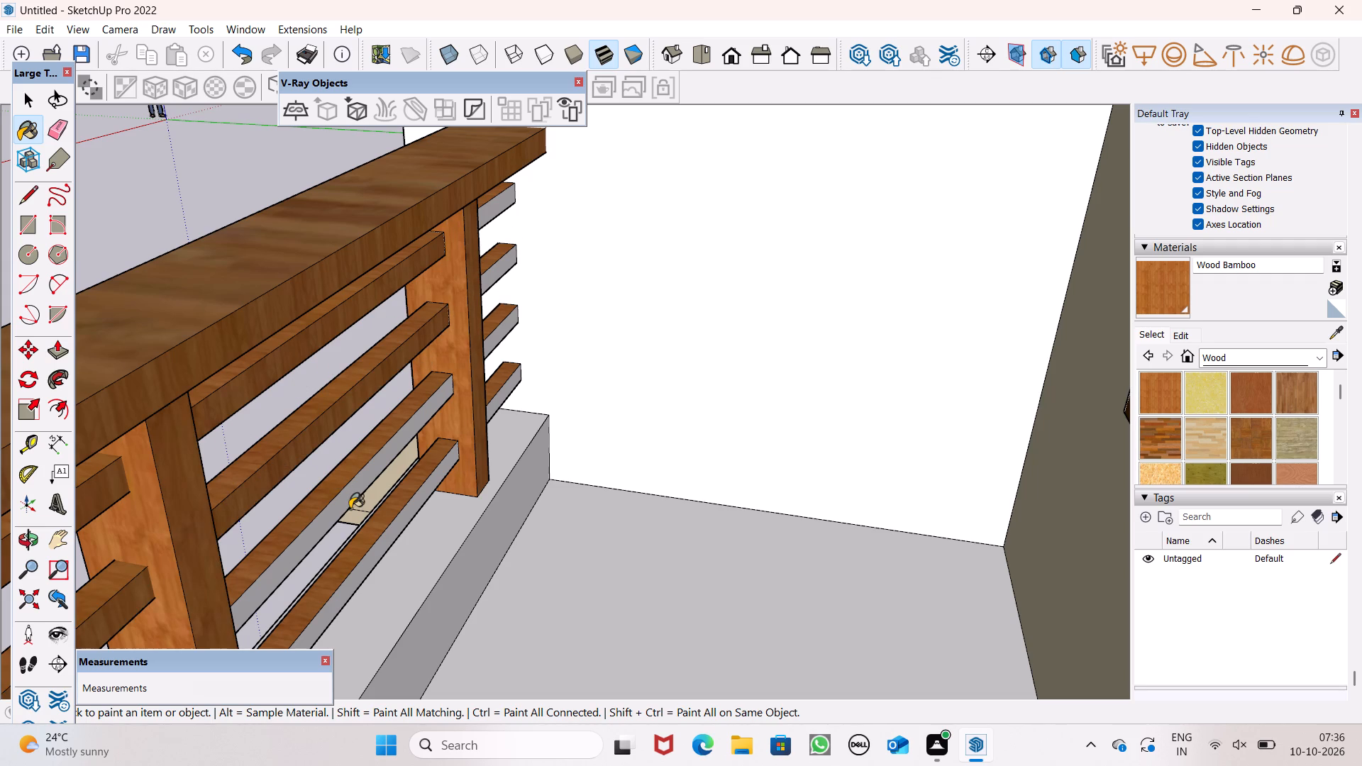
{"action": "left_click", "coordinate": [343, 505]}
{"action": "left_click", "coordinate": [415, 519]}
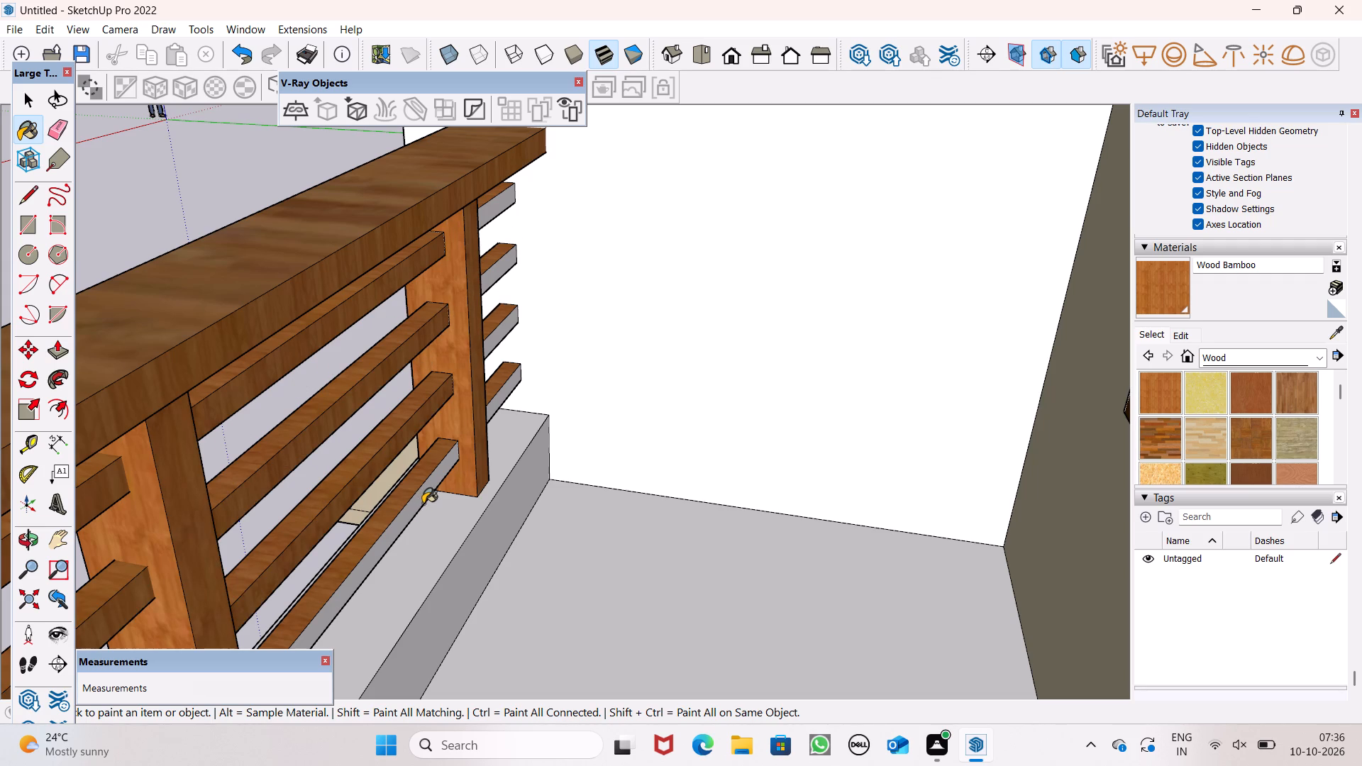
{"action": "left_click", "coordinate": [423, 503]}
{"action": "left_click", "coordinate": [441, 479]}
Paint the inner faces of the four slats in the end bay with Wood Bamboo.
{"action": "scroll", "coordinate": [511, 476], "scroll_direction": "up", "scroll_amount": 1}
{"action": "middle_click_drag", "start_coordinate": [511, 477], "coordinate": [437, 513]}
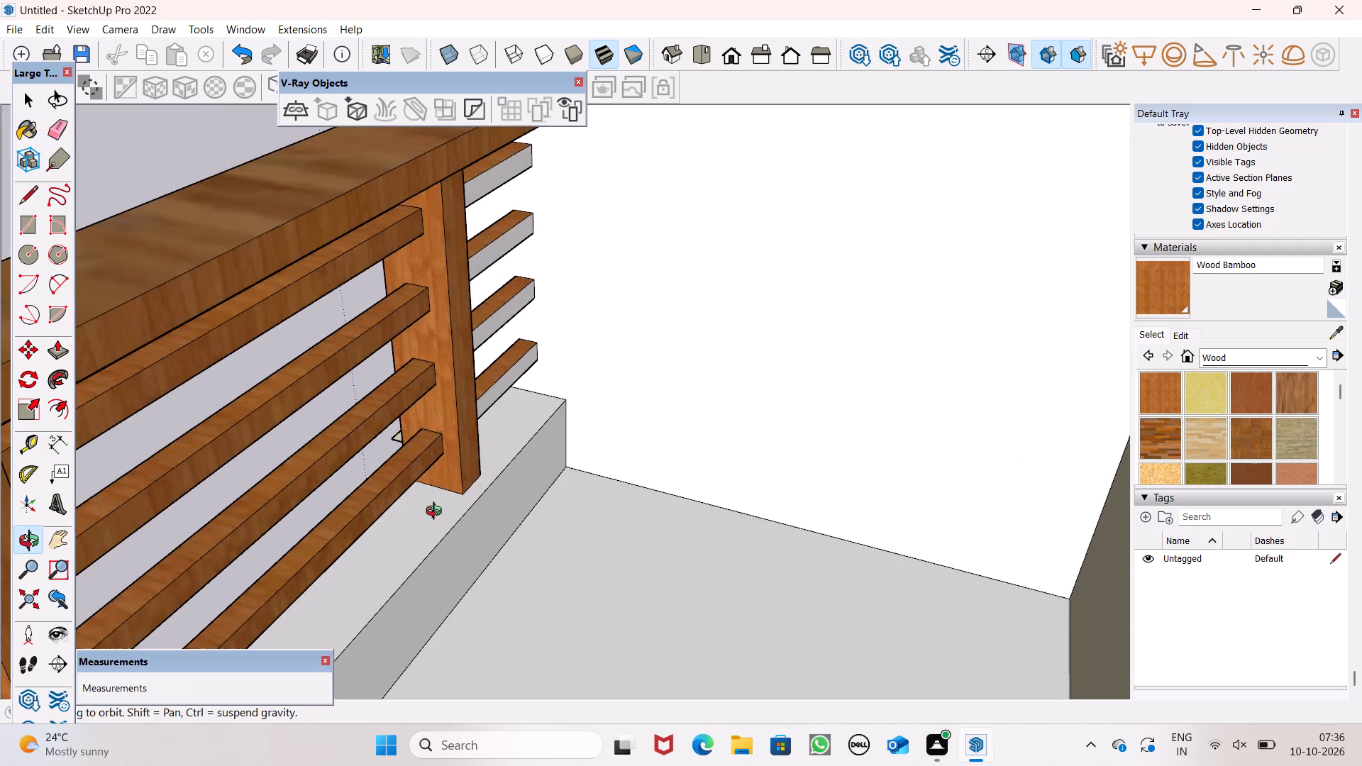
{"action": "middle_click_drag", "start_coordinate": [437, 513], "coordinate": [445, 507]}
{"action": "scroll", "coordinate": [542, 301], "scroll_direction": "up", "scroll_amount": 1}
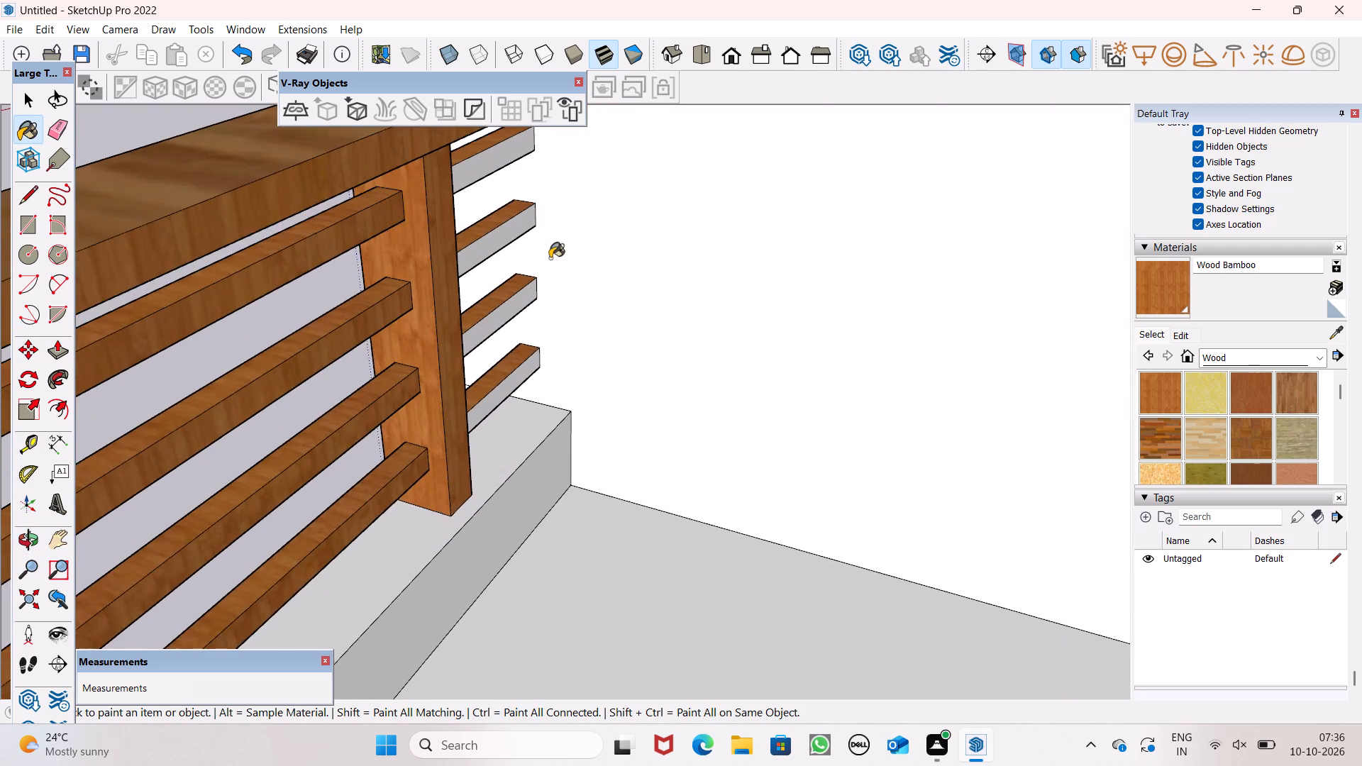
{"action": "scroll", "coordinate": [550, 258], "scroll_direction": "up", "scroll_amount": 2}
{"action": "left_click", "coordinate": [452, 172]}
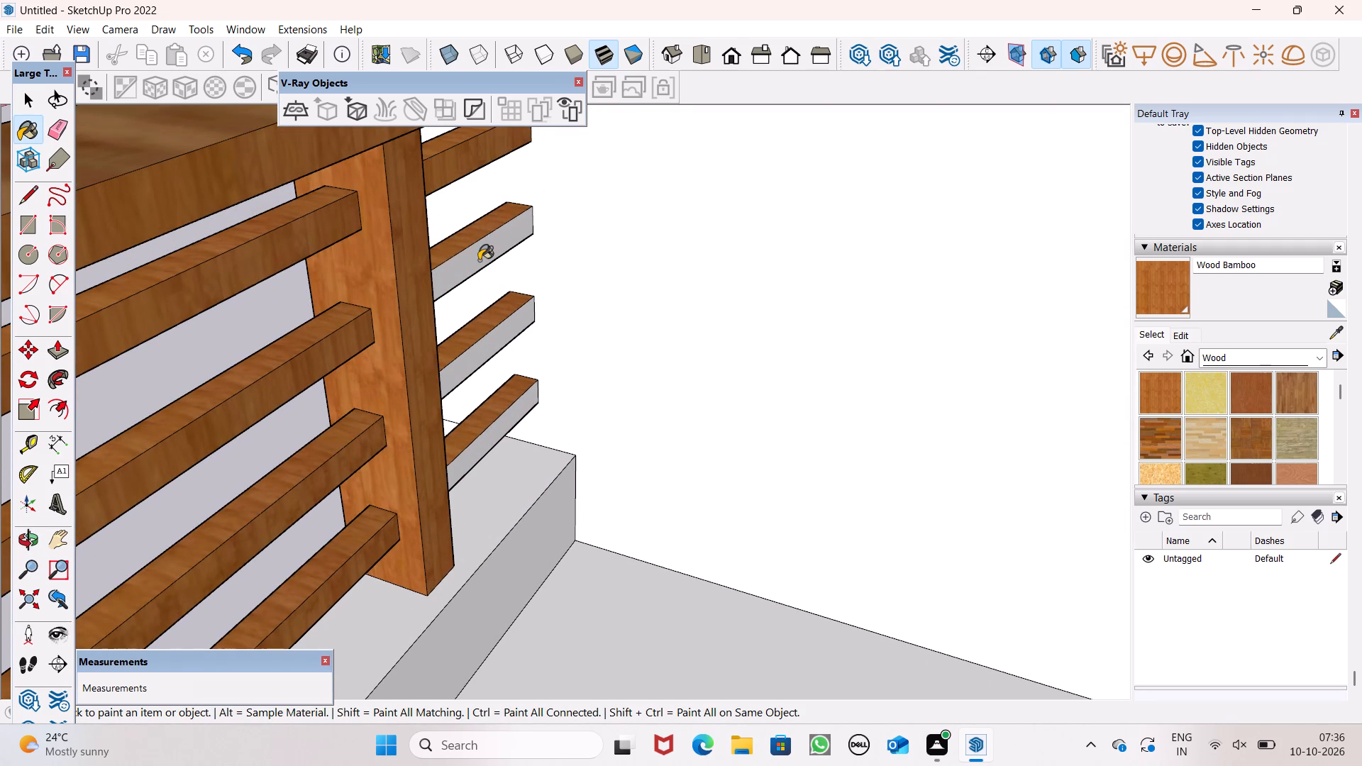
{"action": "left_click", "coordinate": [479, 257]}
{"action": "left_click", "coordinate": [517, 328]}
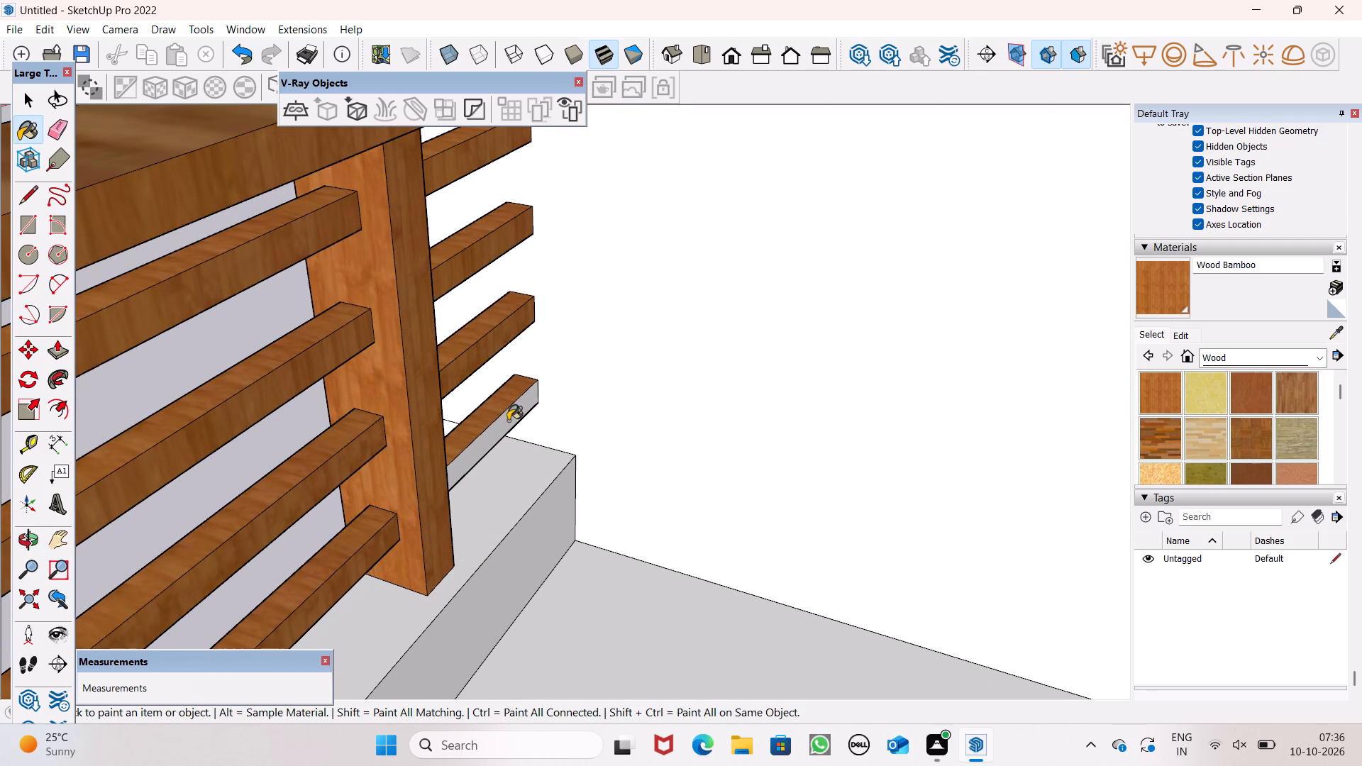
{"action": "left_click", "coordinate": [508, 421]}
Paint the top and front faces of the handrail on the unpainted second balcony railing with Wood Bamboo.
{"action": "scroll", "coordinate": [525, 372], "scroll_direction": "down", "scroll_amount": 12}
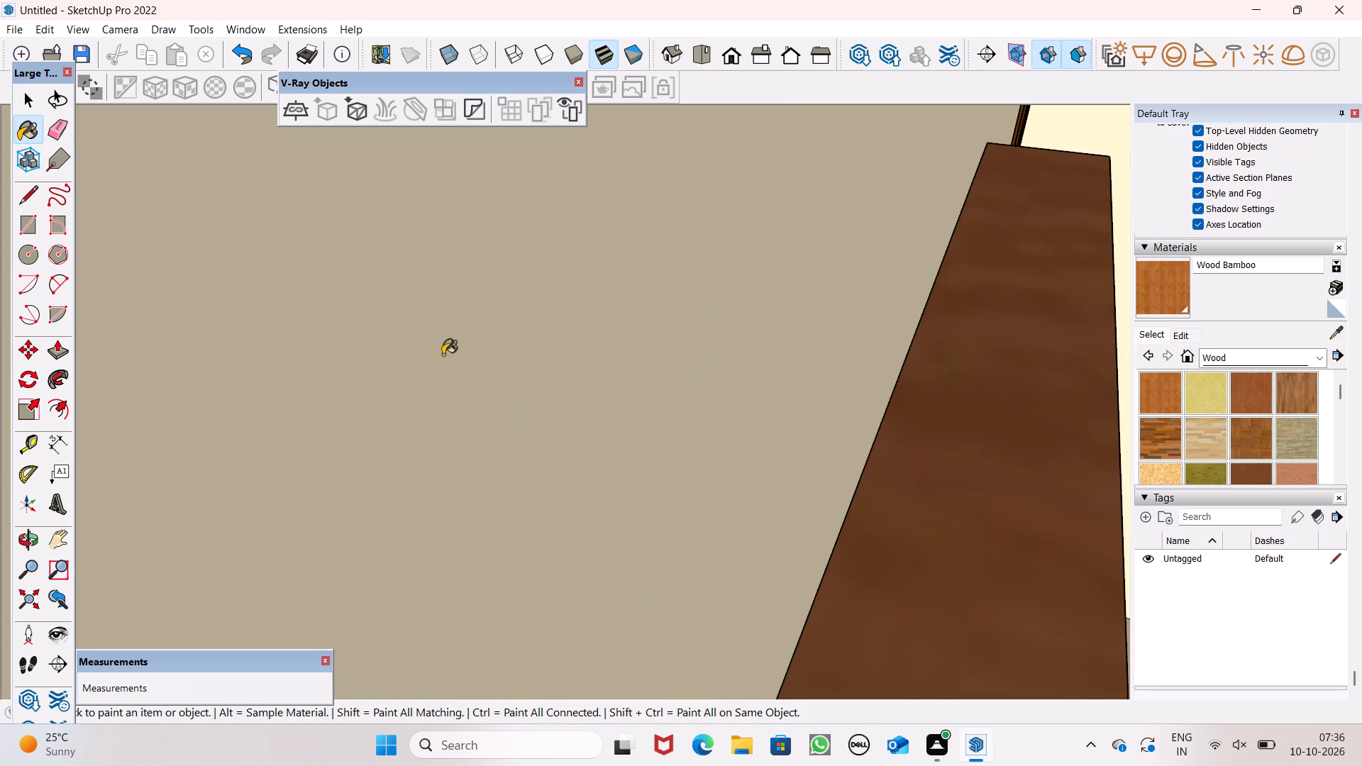
{"action": "middle_click_drag", "start_coordinate": [471, 379], "coordinate": [1078, 301]}
{"action": "left_click", "coordinate": [730, 52]}
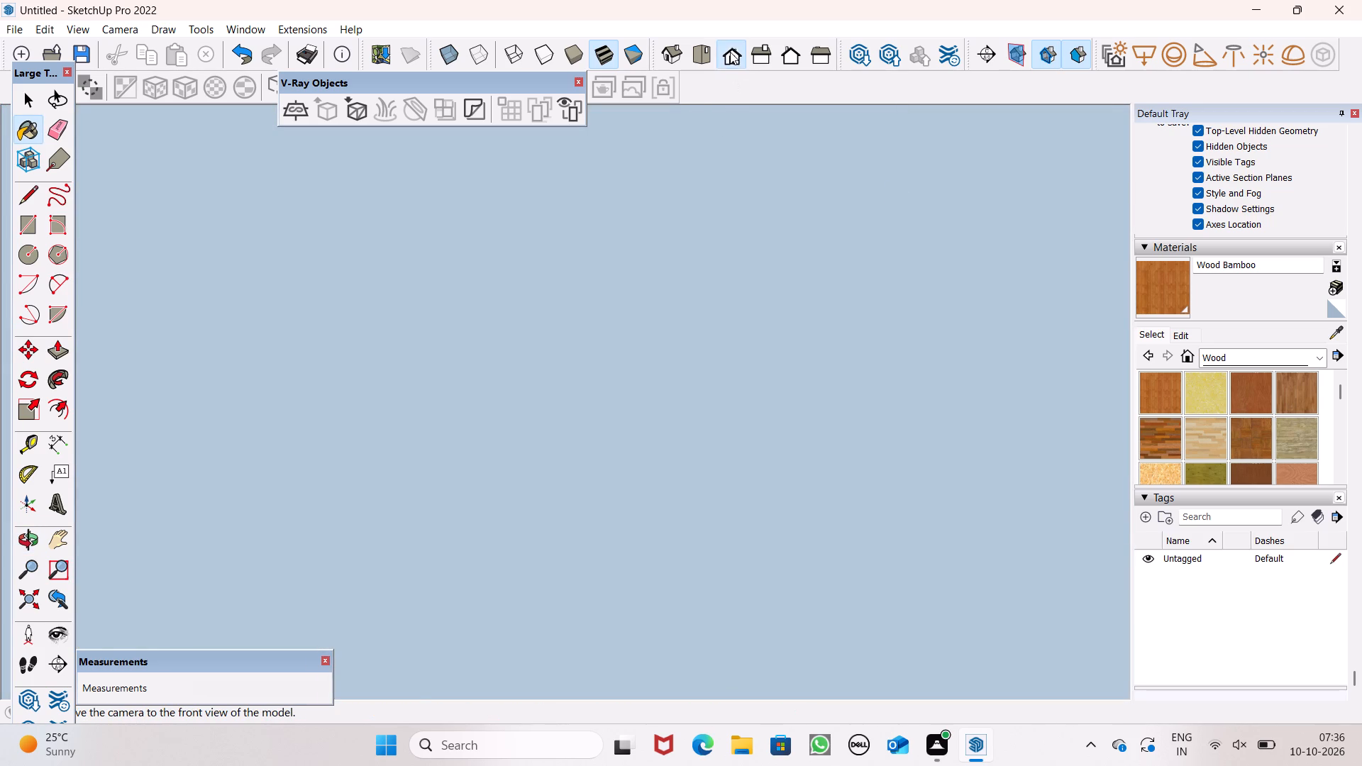
{"action": "scroll", "coordinate": [794, 156], "scroll_direction": "down", "scroll_amount": 6}
{"action": "scroll", "coordinate": [772, 279], "scroll_direction": "down", "scroll_amount": 13}
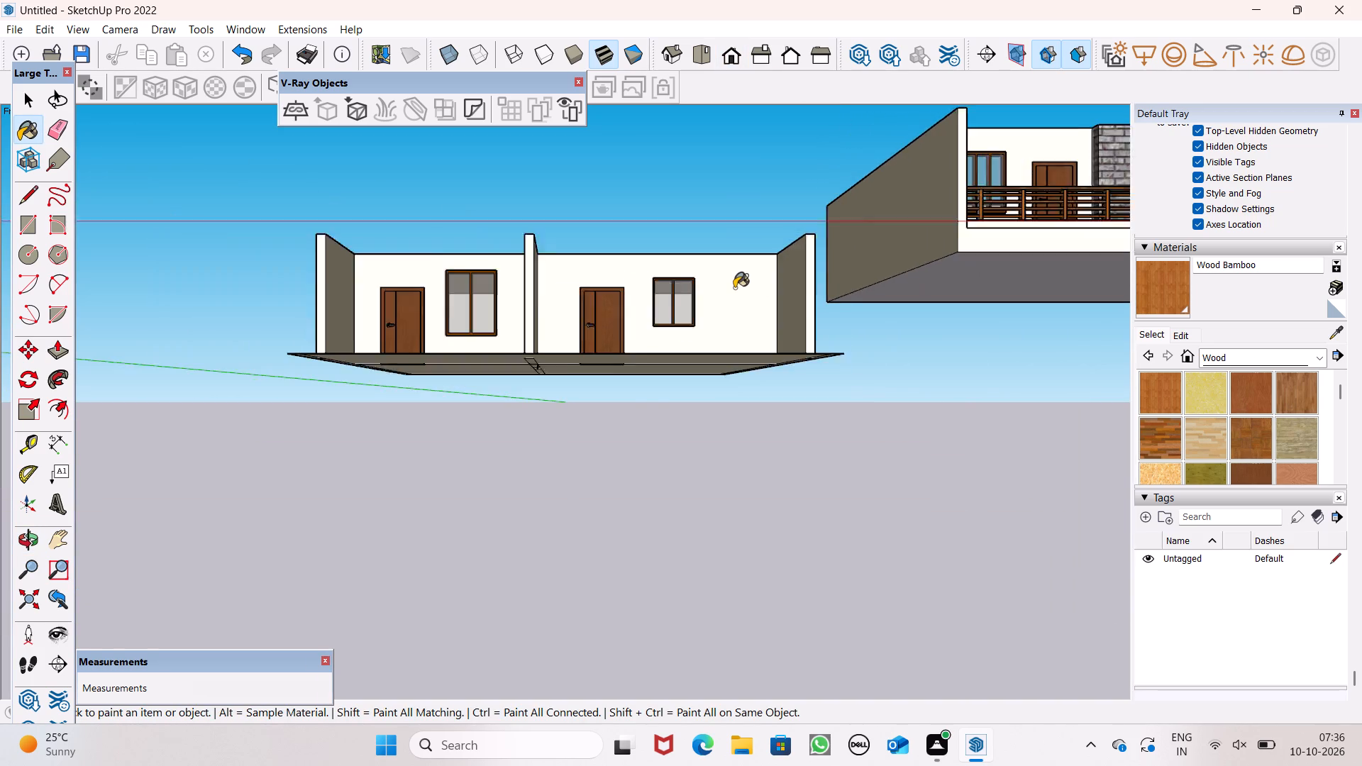
{"action": "scroll", "coordinate": [734, 288], "scroll_direction": "down", "scroll_amount": 7}
{"action": "middle_click_drag", "start_coordinate": [874, 335], "coordinate": [748, 334]}
{"action": "scroll", "coordinate": [726, 293], "scroll_direction": "down", "scroll_amount": 7}
{"action": "middle_click_drag", "start_coordinate": [1063, 279], "coordinate": [963, 474]}
{"action": "scroll", "coordinate": [1000, 347], "scroll_direction": "up", "scroll_amount": 14}
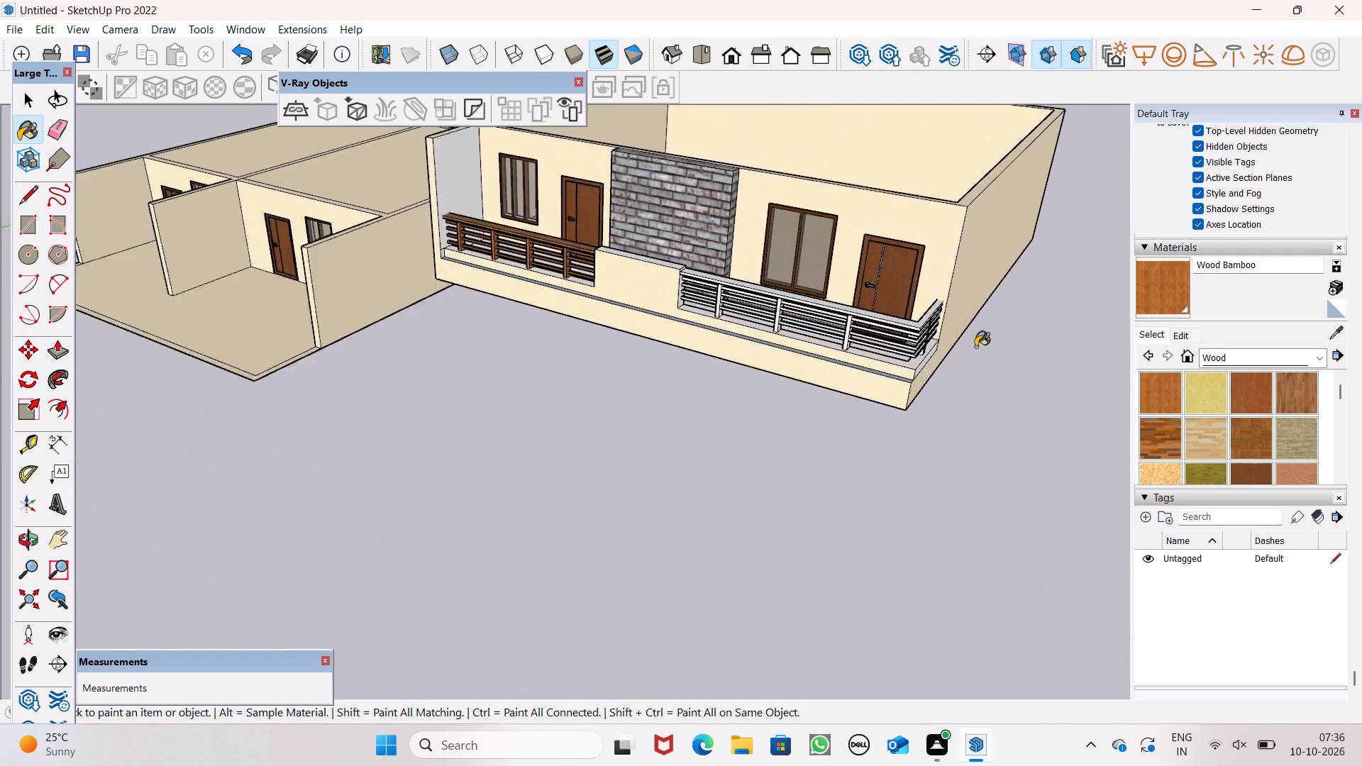
{"action": "scroll", "coordinate": [975, 347], "scroll_direction": "up", "scroll_amount": 10}
{"action": "left_click", "coordinate": [893, 320]}
{"action": "scroll", "coordinate": [912, 343], "scroll_direction": "up", "scroll_amount": 8}
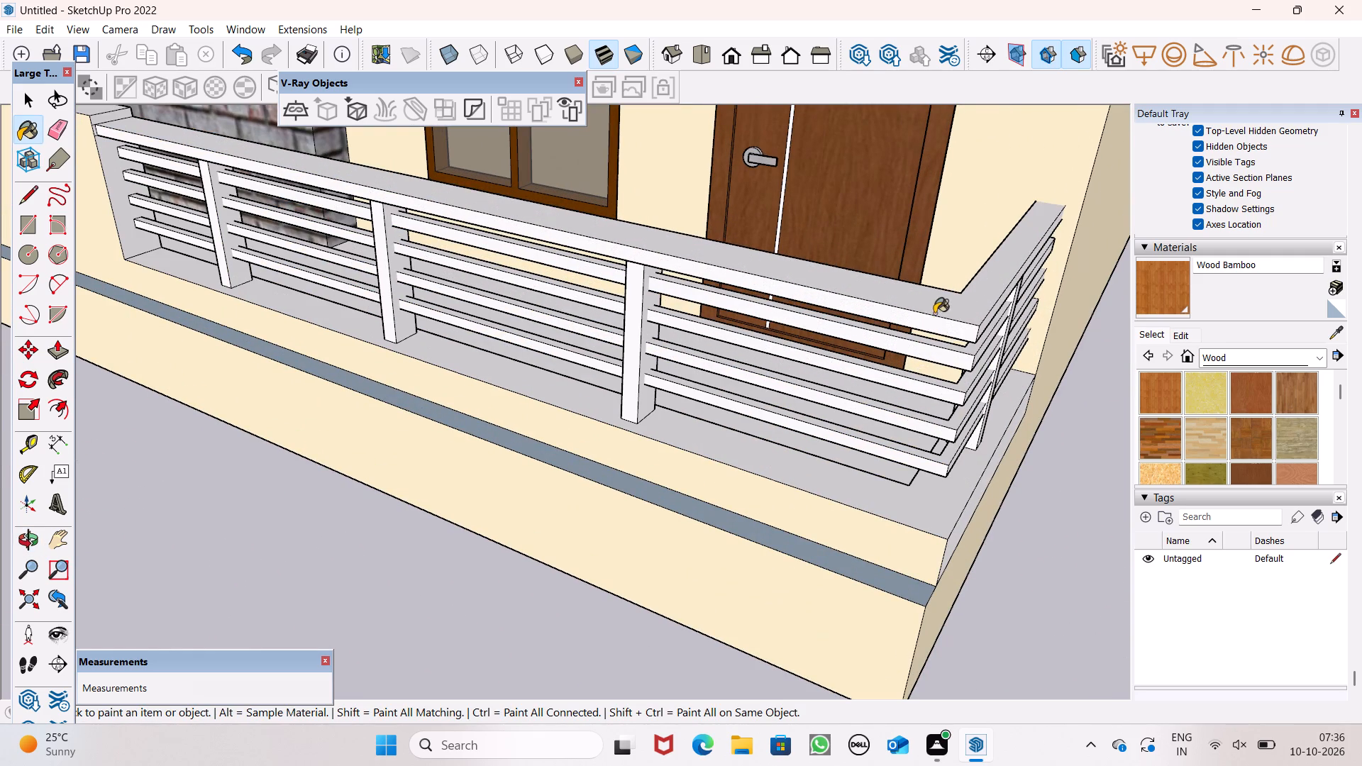
{"action": "left_click", "coordinate": [934, 313]}
{"action": "left_click", "coordinate": [951, 334]}
Paint the outer faces of the handrail, the upper two slats and the post on the second railing's short end with Wood Bamboo.
{"action": "middle_click_drag", "start_coordinate": [982, 346], "coordinate": [733, 272]}
{"action": "scroll", "coordinate": [837, 307], "scroll_direction": "up", "scroll_amount": 1}
{"action": "left_click", "coordinate": [733, 272]}
{"action": "left_click", "coordinate": [824, 329]}
{"action": "left_click", "coordinate": [913, 313]}
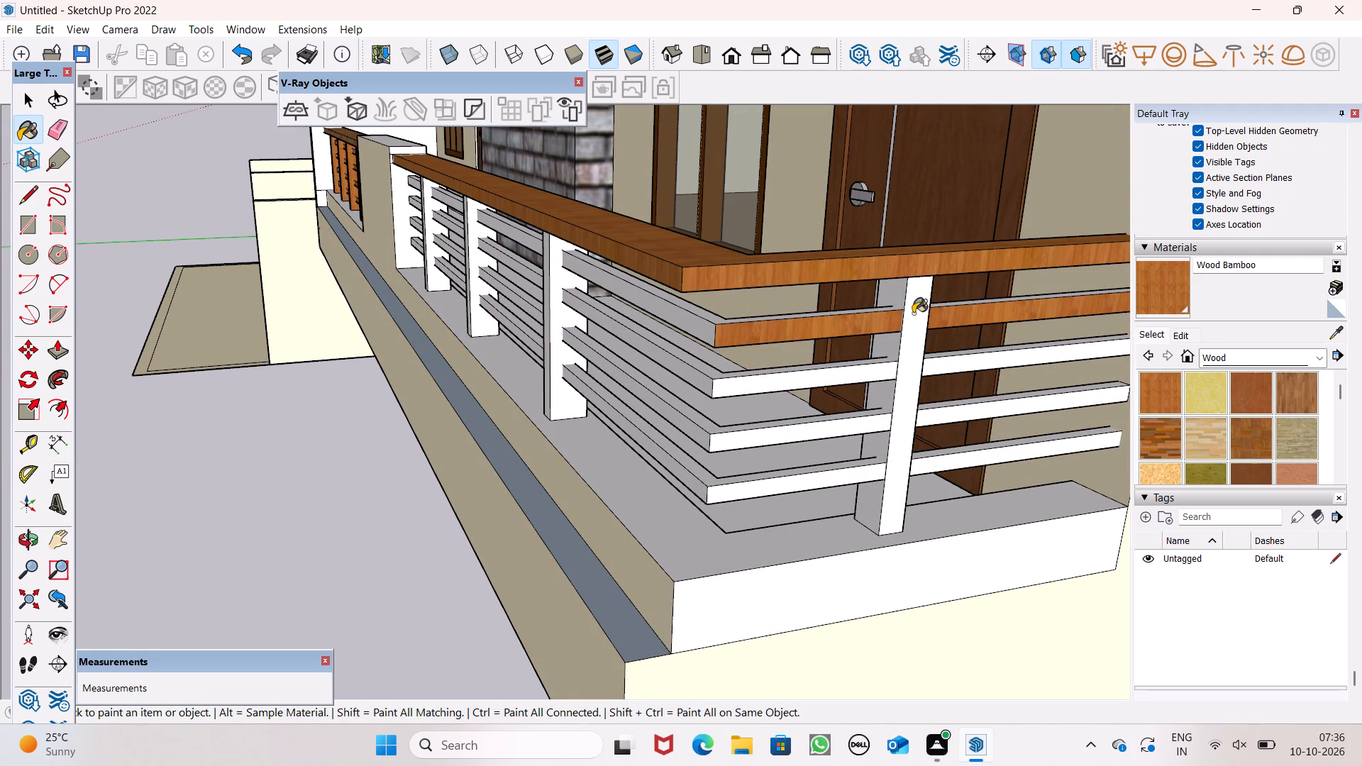
{"action": "left_click", "coordinate": [892, 296]}
{"action": "left_click", "coordinate": [874, 366]}
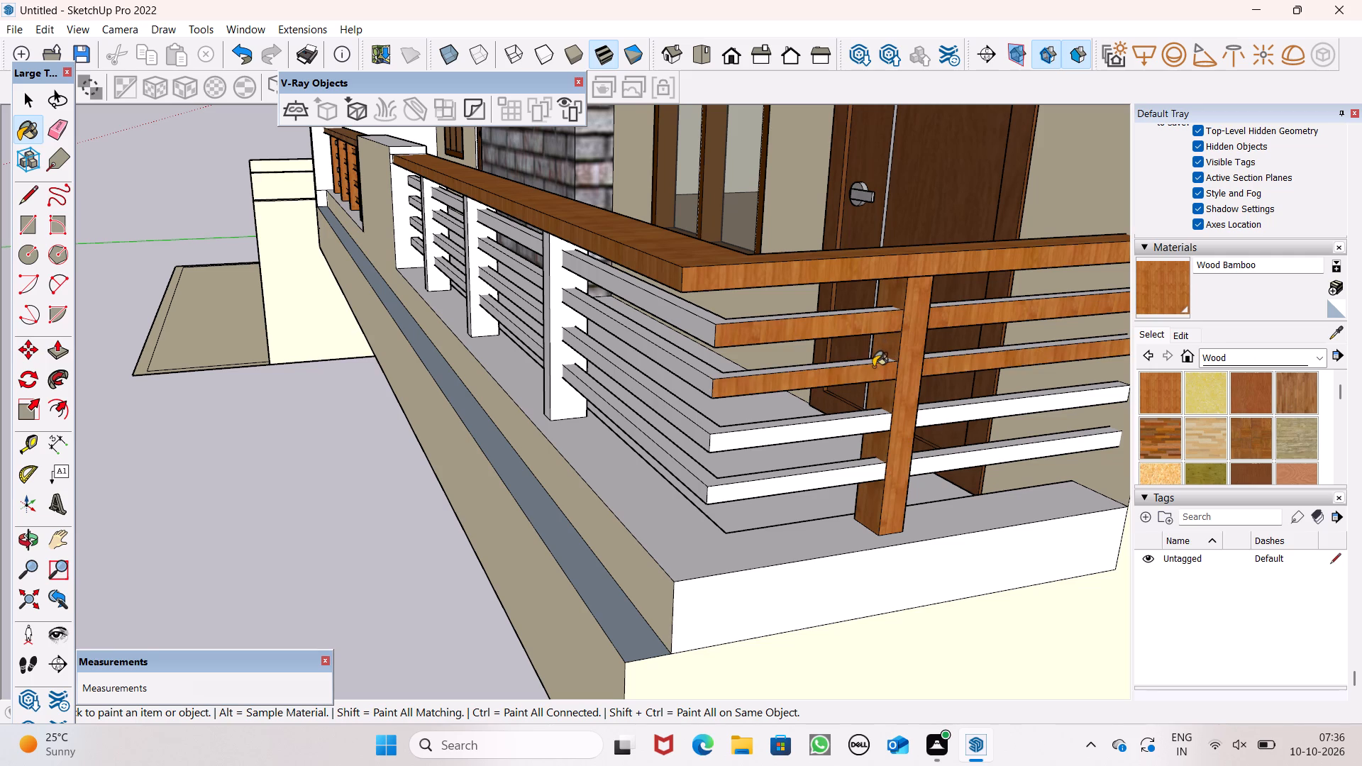
{"action": "left_click", "coordinate": [870, 363]}
Paint the front and top faces of the uppermost slat along the second railing with Wood Bamboo.
{"action": "middle_click_drag", "start_coordinate": [843, 462], "coordinate": [1043, 448]}
{"action": "scroll", "coordinate": [1026, 485], "scroll_direction": "up", "scroll_amount": 1}
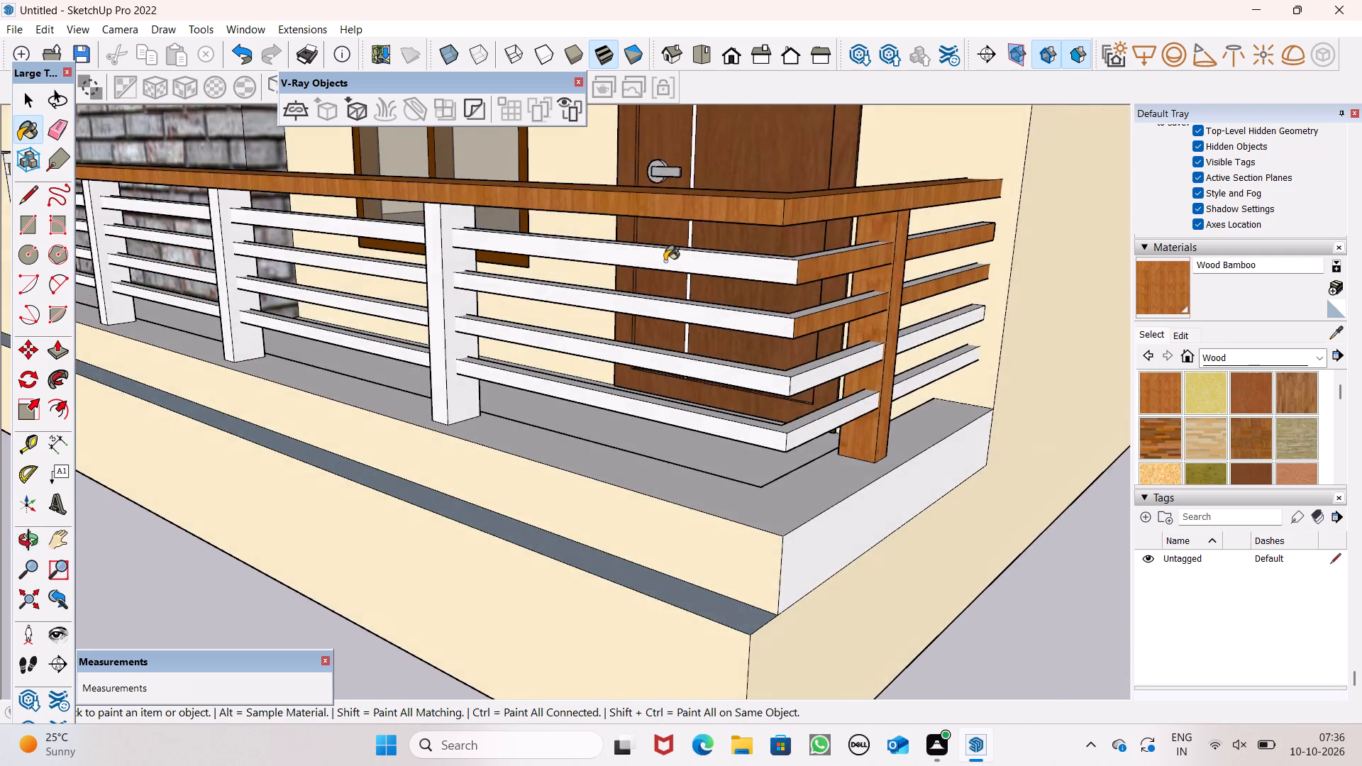
{"action": "scroll", "coordinate": [667, 263], "scroll_direction": "up", "scroll_amount": 6}
{"action": "left_click", "coordinate": [768, 254]}
{"action": "left_click", "coordinate": [785, 237]}
Paint the unpainted top, front and end-side faces of the three lower slats with Wood Bamboo.
{"action": "middle_click_drag", "start_coordinate": [824, 276], "coordinate": [830, 301]}
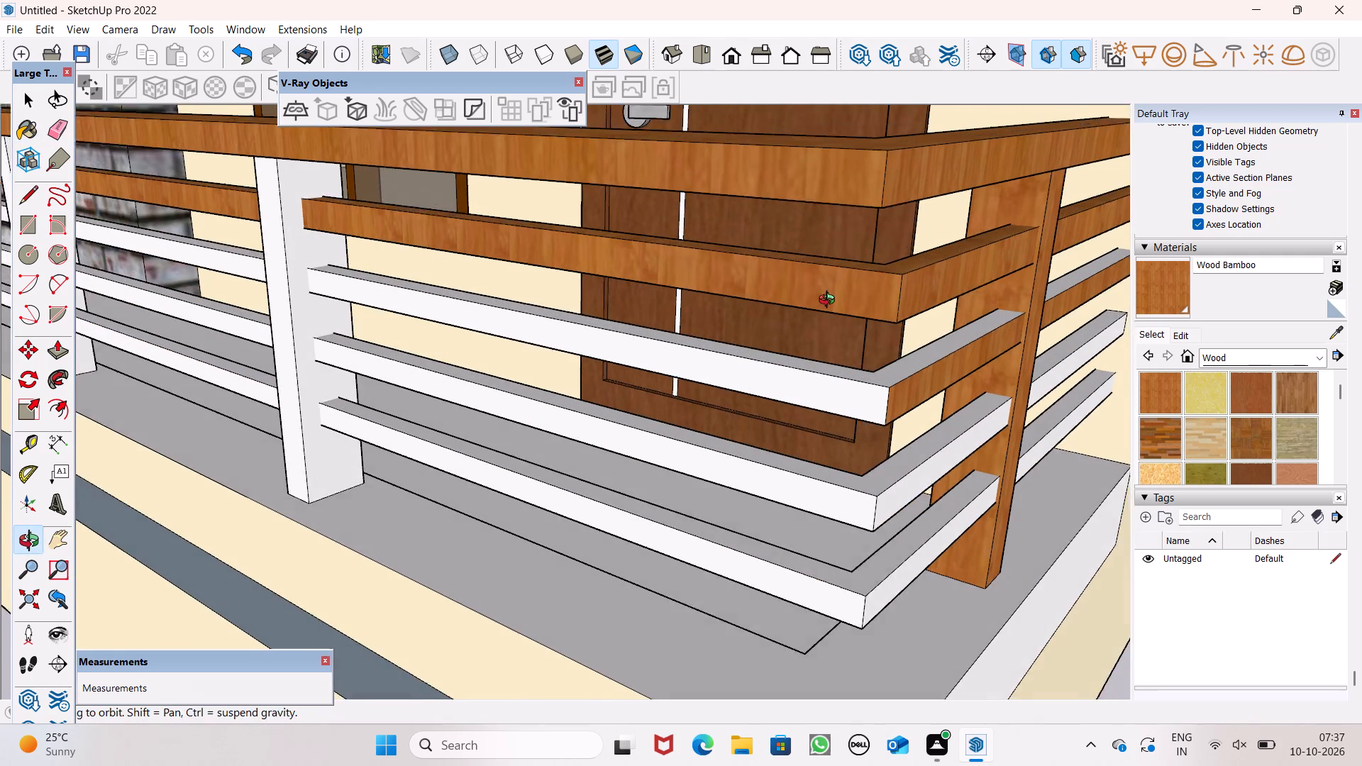
{"action": "middle_click_drag", "start_coordinate": [830, 301], "coordinate": [830, 302]}
{"action": "scroll", "coordinate": [830, 302], "scroll_direction": "up", "scroll_amount": 1}
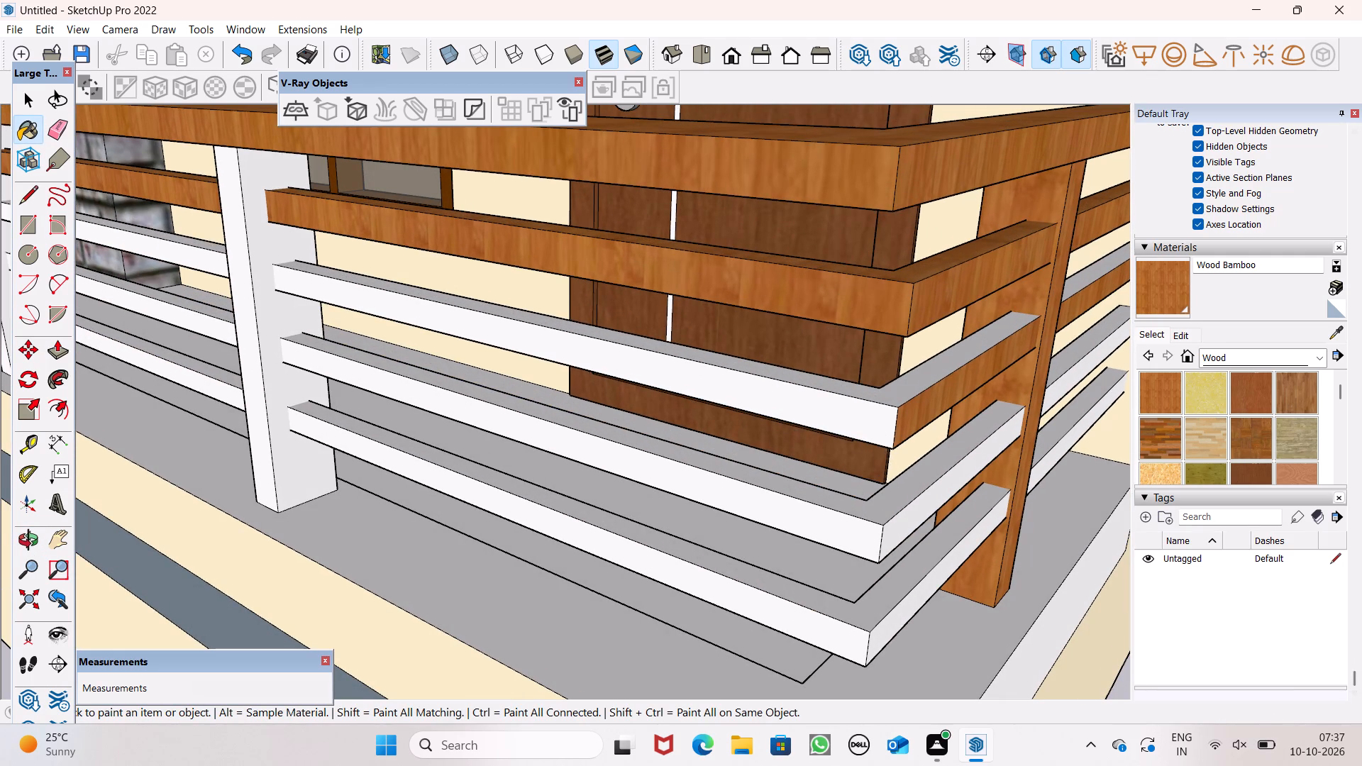
{"action": "left_click", "coordinate": [876, 518]}
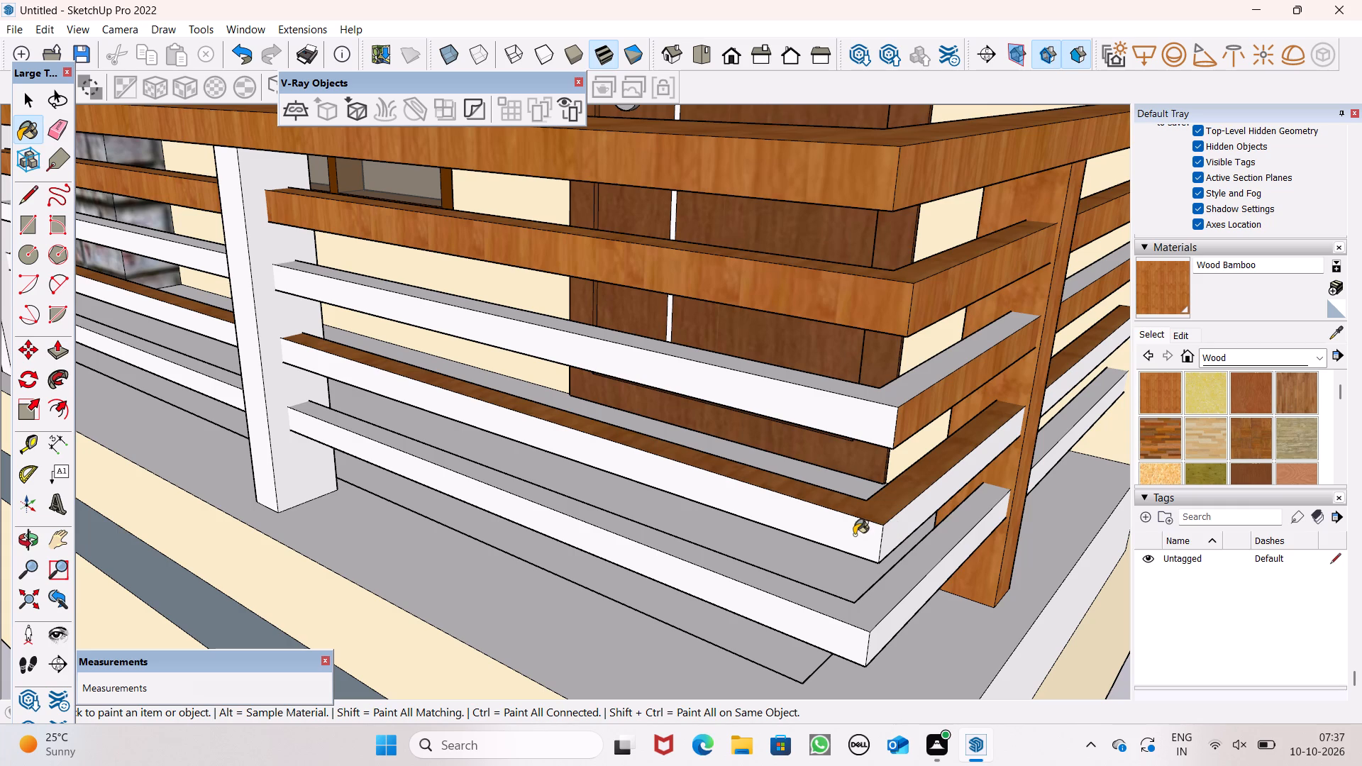
{"action": "left_click_drag", "start_coordinate": [854, 534], "coordinate": [868, 531]}
{"action": "left_click", "coordinate": [901, 529]}
{"action": "left_click", "coordinate": [892, 595]}
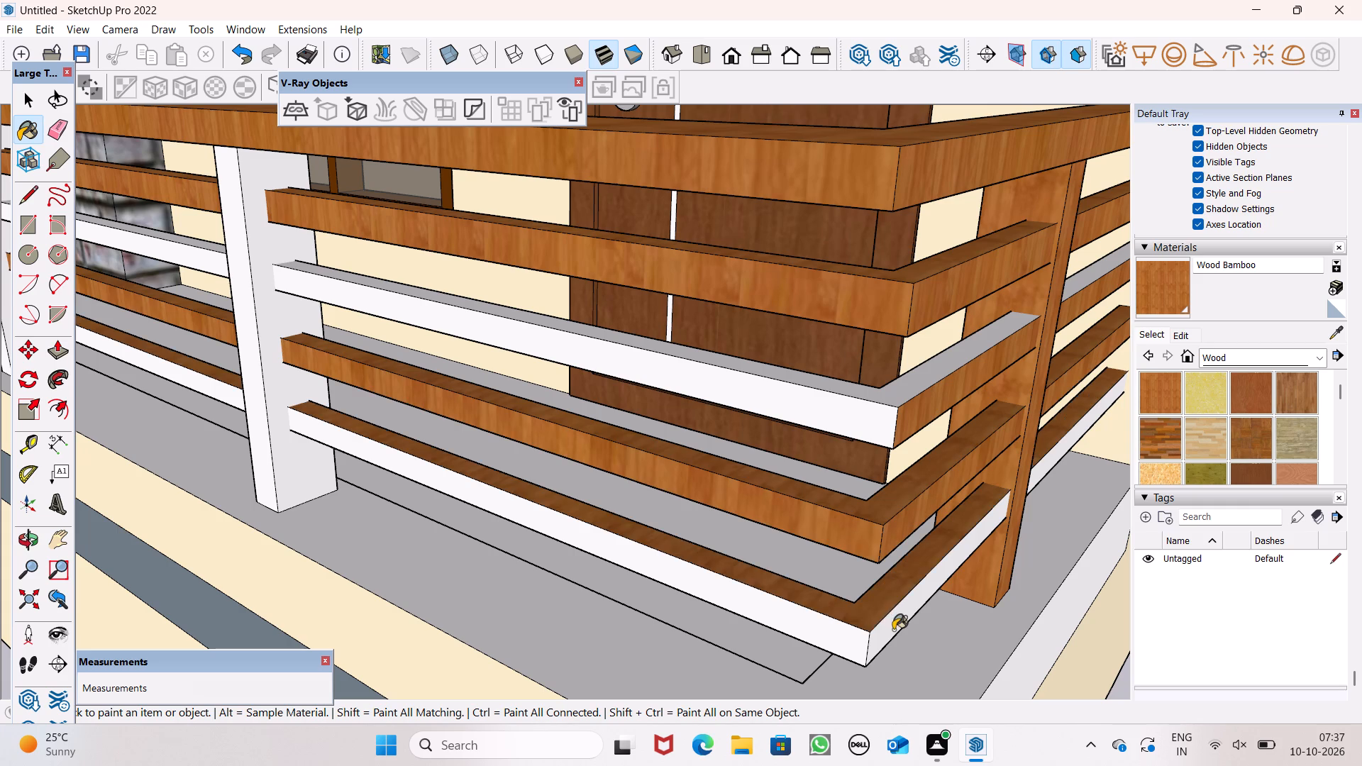
{"action": "left_click_drag", "start_coordinate": [893, 630], "coordinate": [871, 621]}
{"action": "left_click", "coordinate": [843, 633]}
{"action": "left_click", "coordinate": [872, 628]}
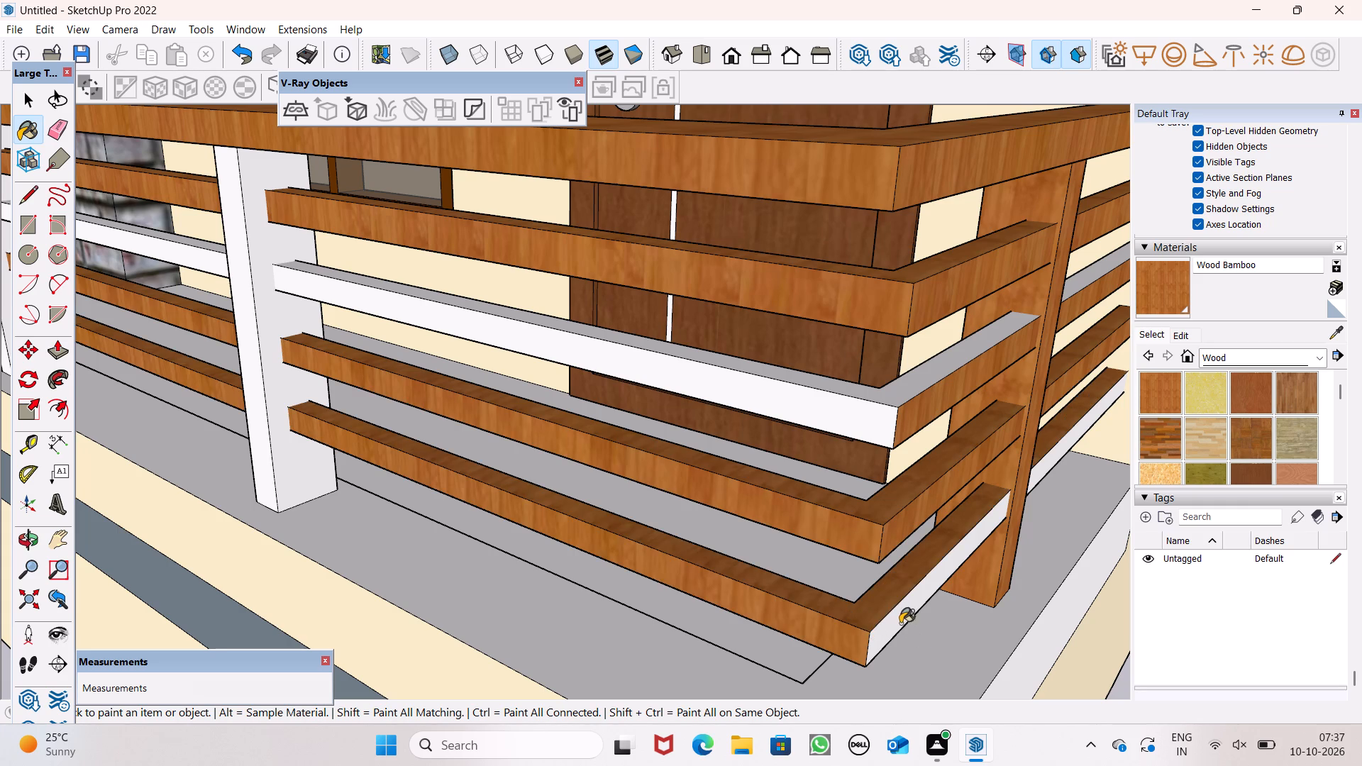
{"action": "left_click", "coordinate": [898, 621]}
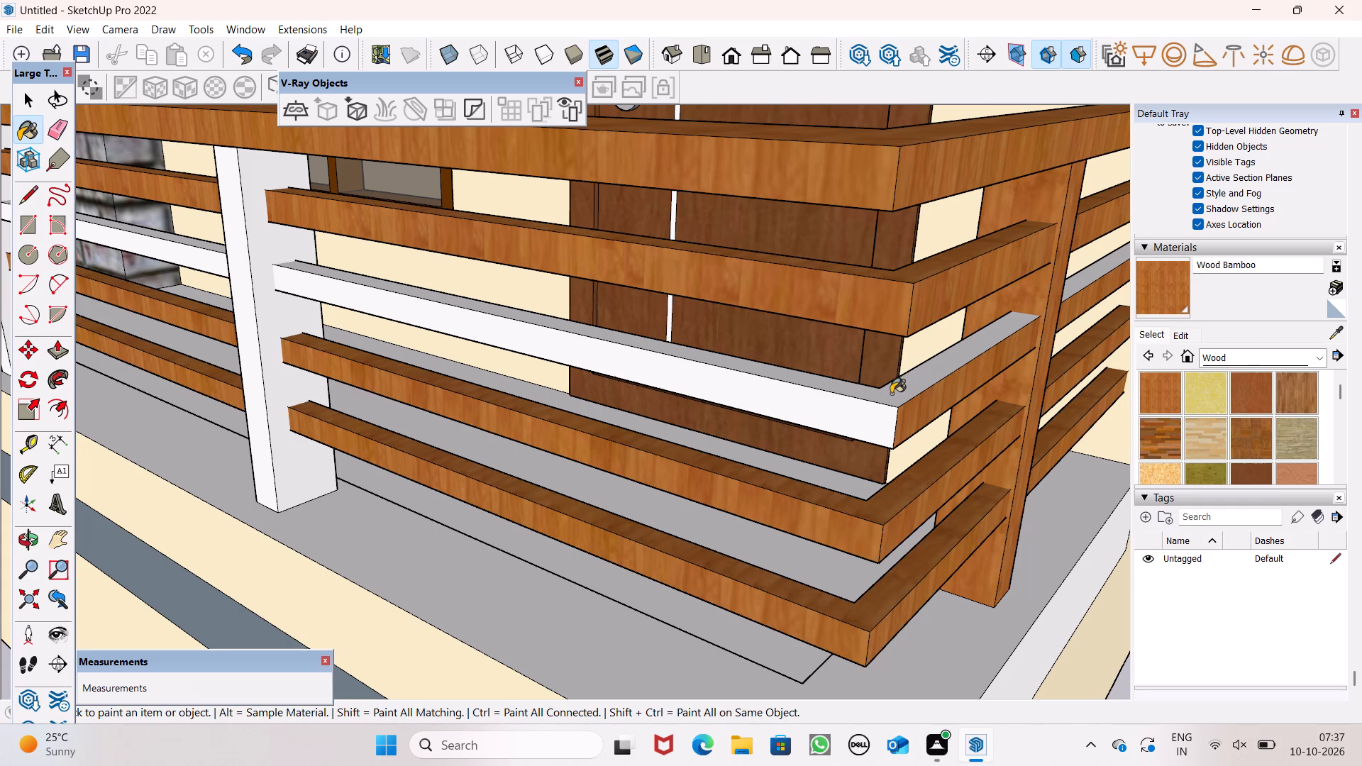
{"action": "left_click", "coordinate": [891, 394]}
{"action": "left_click", "coordinate": [867, 413]}
Paint the front and visible side faces of the two long-side posts nearest the corner with Wood Bamboo.
{"action": "scroll", "coordinate": [903, 416], "scroll_direction": "down", "scroll_amount": 6}
{"action": "middle_click_drag", "start_coordinate": [863, 417], "coordinate": [812, 373]}
{"action": "scroll", "coordinate": [768, 357], "scroll_direction": "up", "scroll_amount": 1}
{"action": "left_click", "coordinate": [440, 289]}
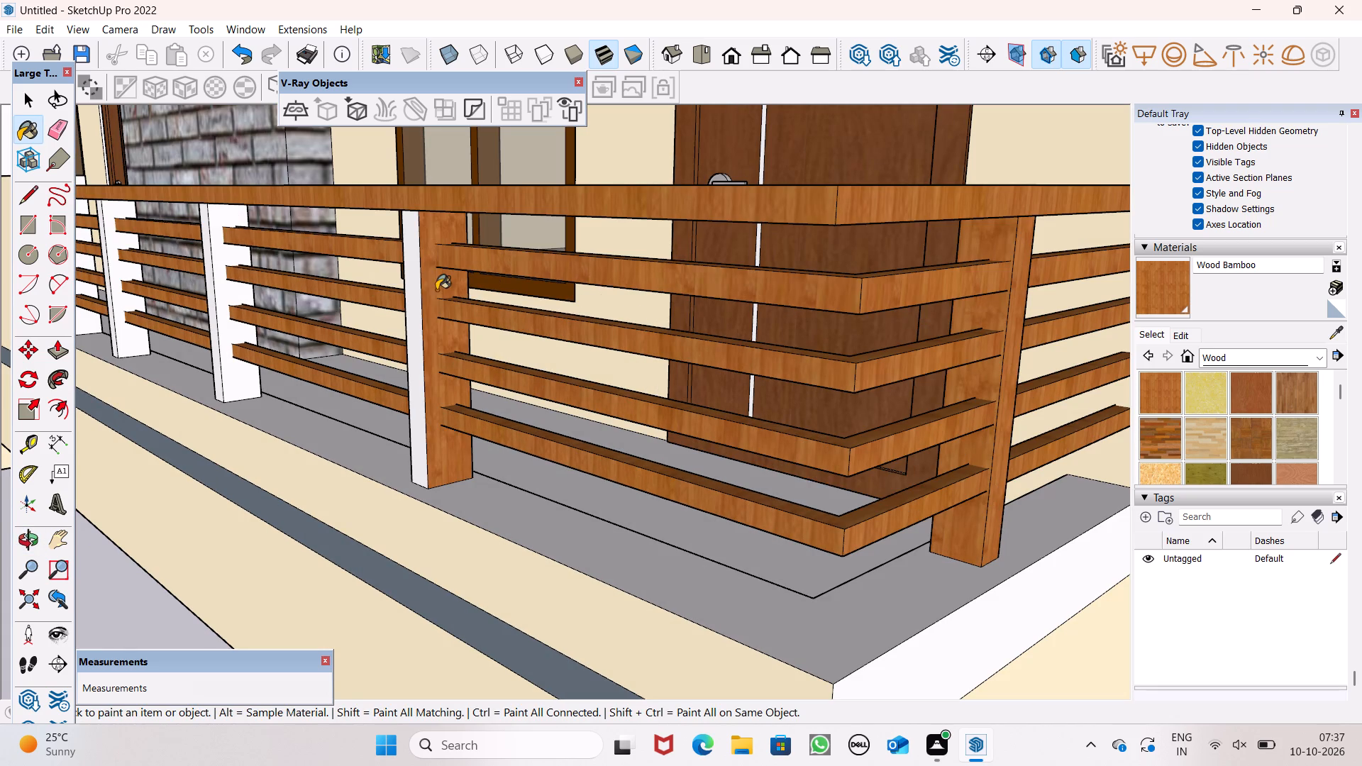
{"action": "left_click", "coordinate": [413, 290]}
{"action": "left_click", "coordinate": [223, 233]}
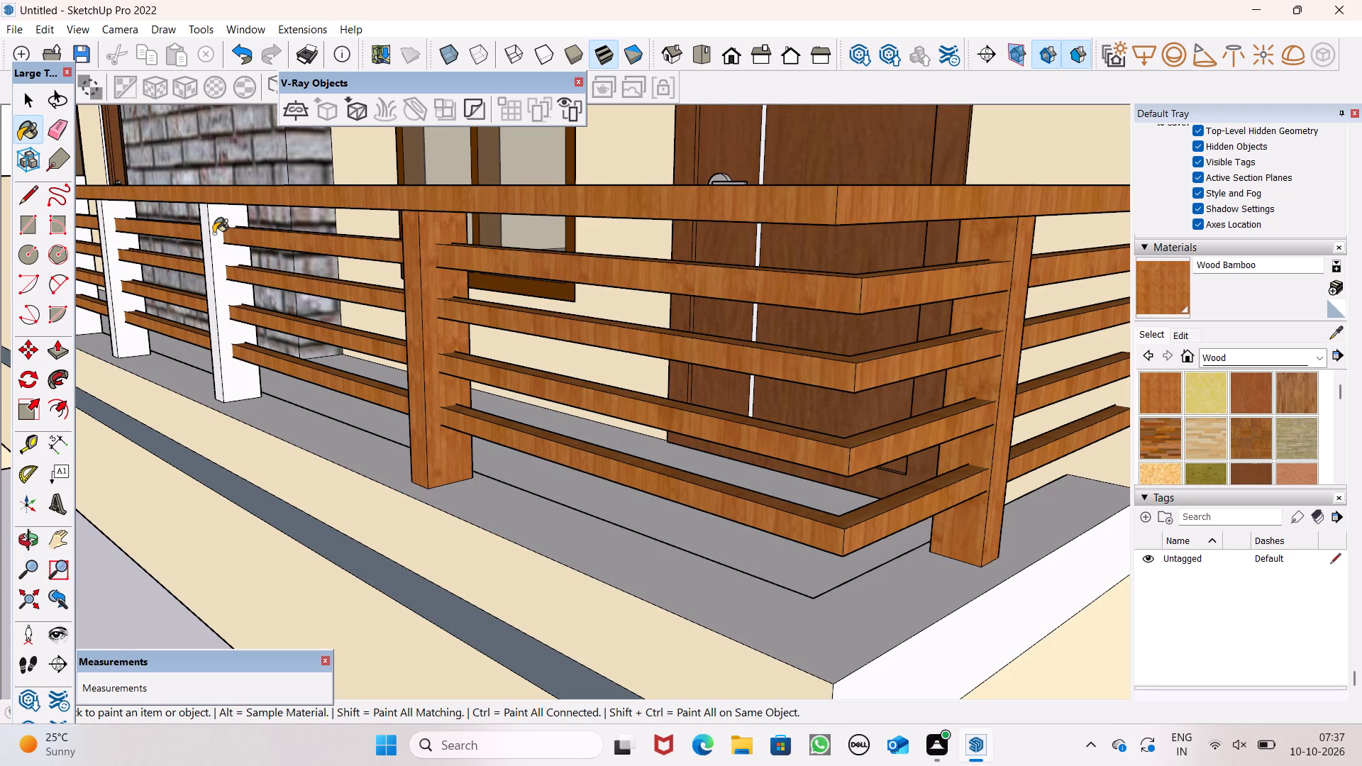
{"action": "left_click", "coordinate": [211, 231]}
{"action": "left_click", "coordinate": [203, 231]}
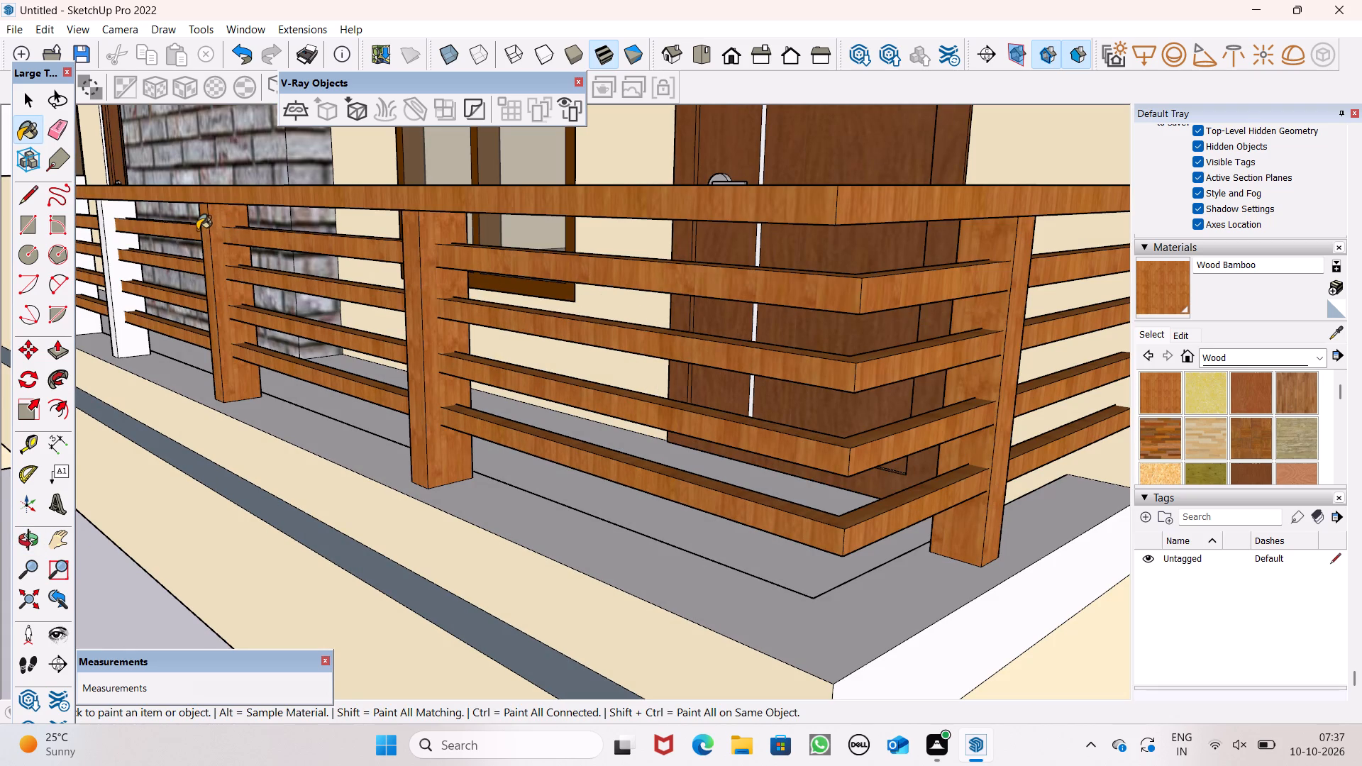
Paint the side and front faces of the third long-side post, farthest from the corner, with Wood Bamboo.
{"action": "left_click", "coordinate": [116, 228]}
{"action": "left_click", "coordinate": [111, 232]}
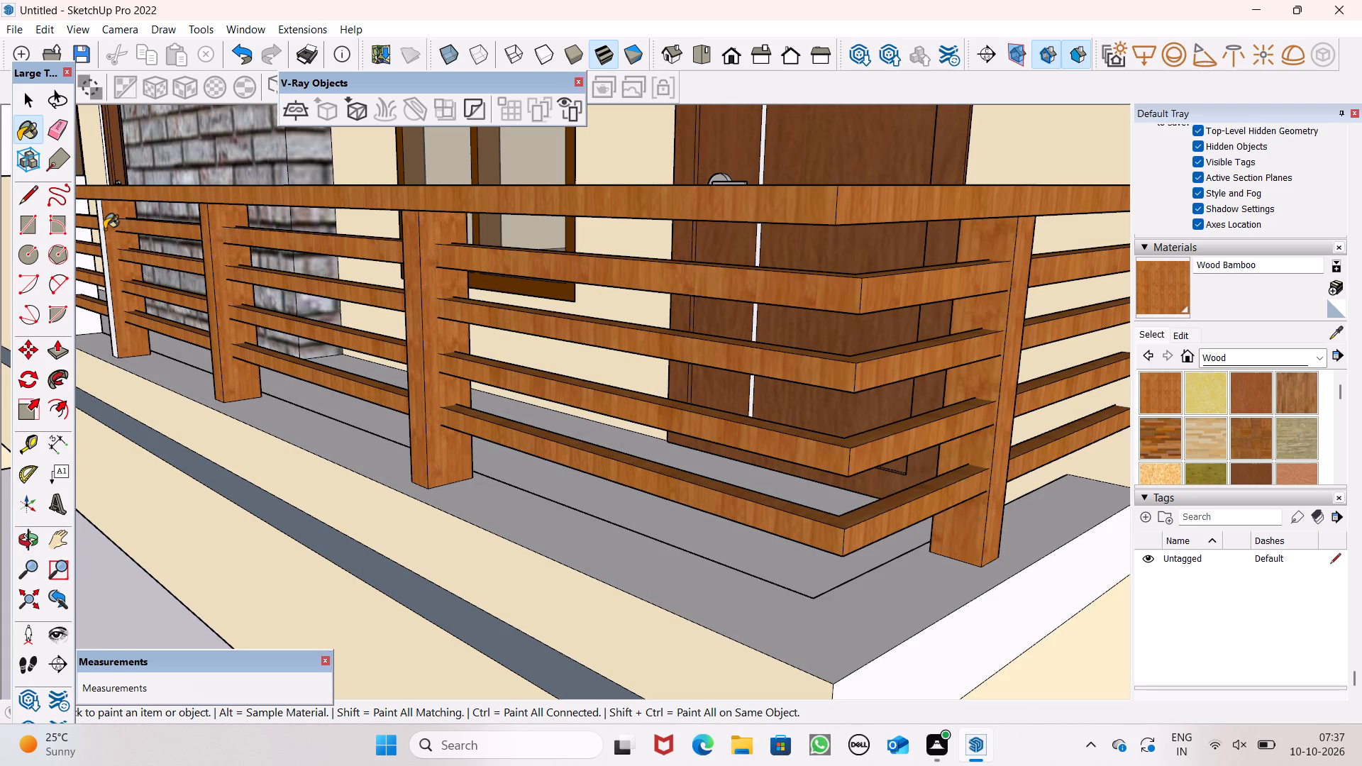
{"action": "left_click_drag", "start_coordinate": [98, 229], "coordinate": [109, 229]}
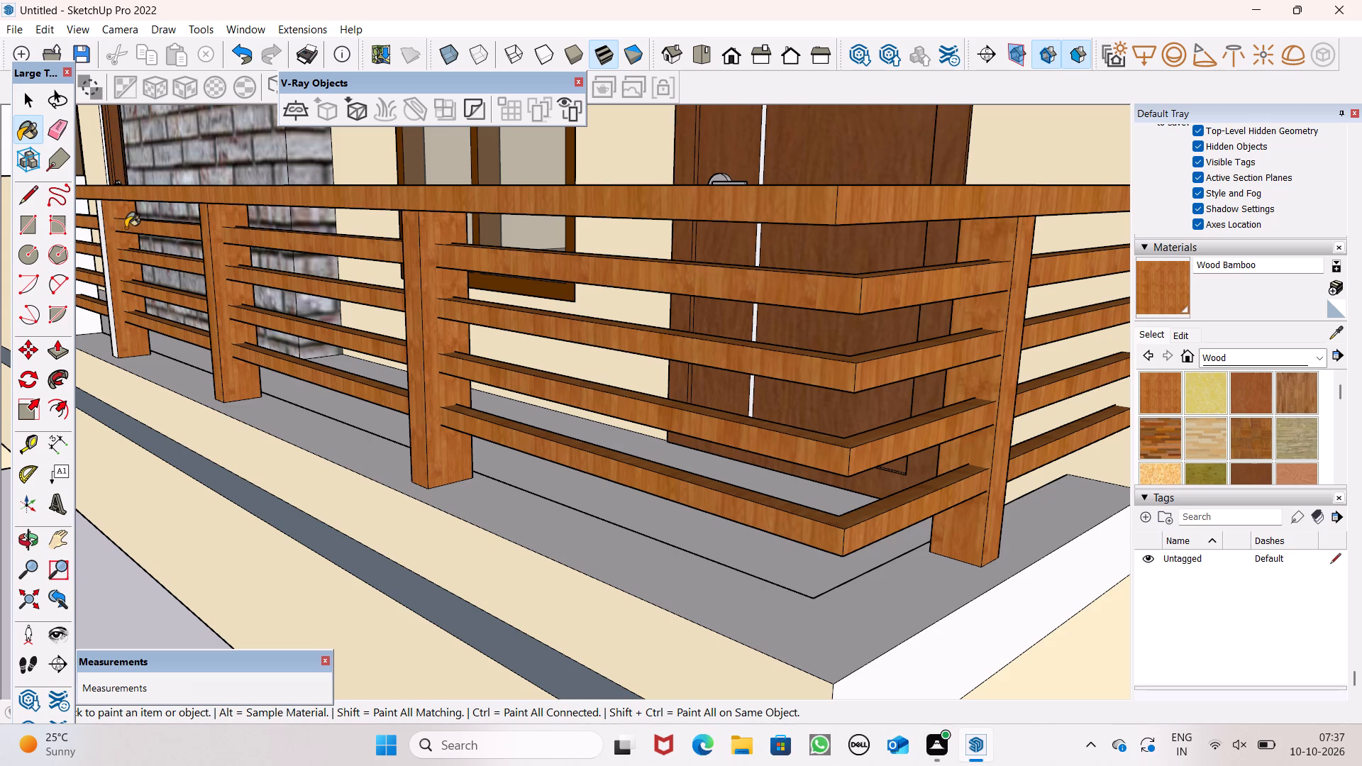
{"action": "scroll", "coordinate": [126, 230], "scroll_direction": "down", "scroll_amount": 5}
{"action": "middle_click_drag", "start_coordinate": [168, 253], "coordinate": [143, 252]}
{"action": "scroll", "coordinate": [143, 252], "scroll_direction": "up", "scroll_amount": 1}
{"action": "scroll", "coordinate": [204, 279], "scroll_direction": "down", "scroll_amount": 4}
{"action": "middle_click_drag", "start_coordinate": [239, 284], "coordinate": [412, 374]}
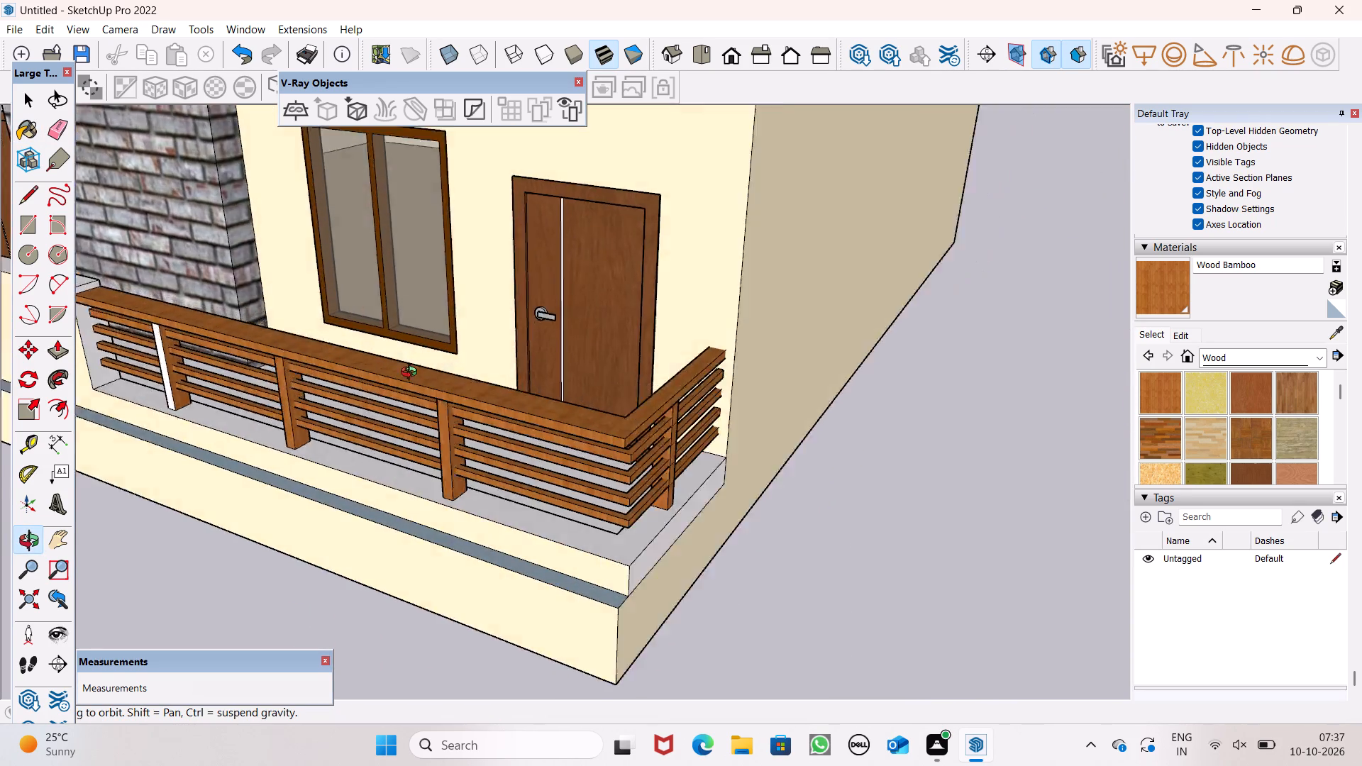
{"action": "middle_click_drag", "start_coordinate": [412, 374], "coordinate": [477, 364]}
{"action": "scroll", "coordinate": [429, 354], "scroll_direction": "up", "scroll_amount": 1}
{"action": "scroll", "coordinate": [226, 397], "scroll_direction": "up", "scroll_amount": 4}
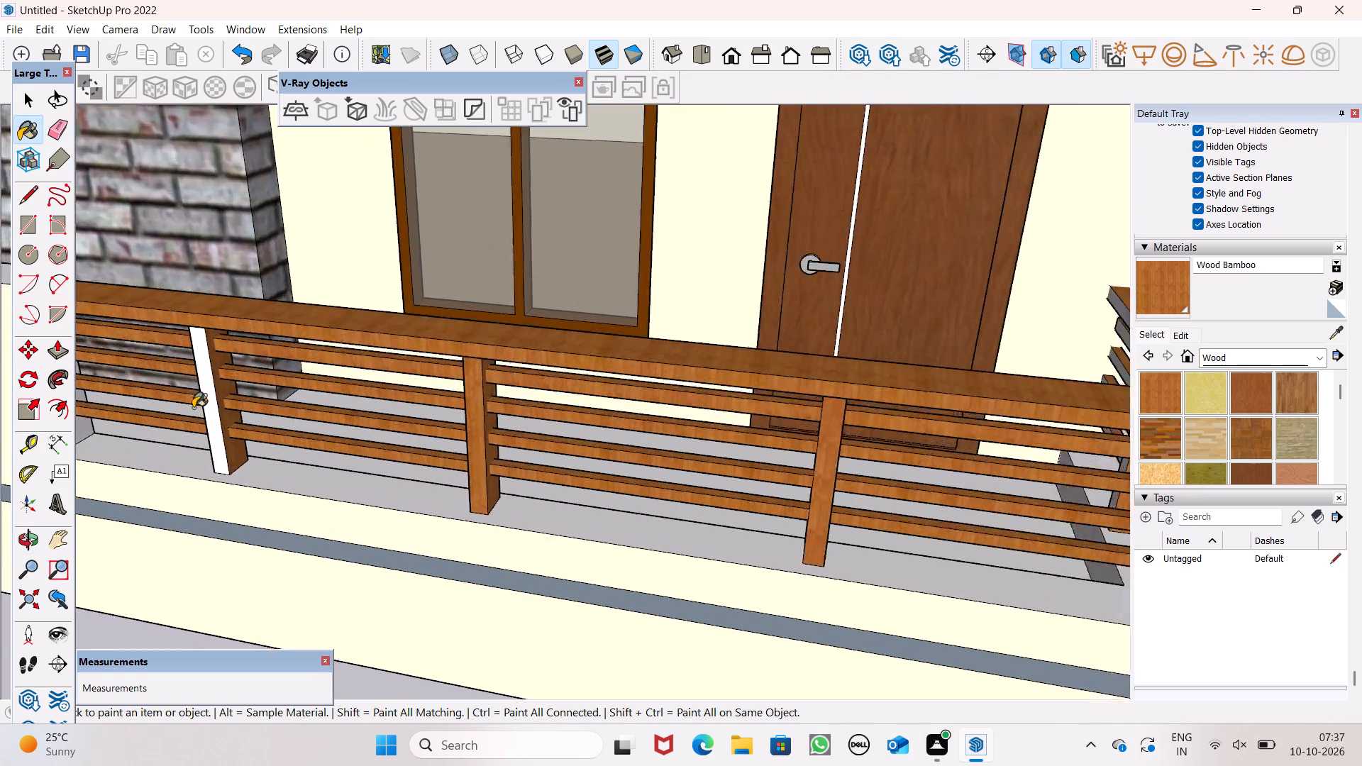
{"action": "scroll", "coordinate": [193, 408], "scroll_direction": "up", "scroll_amount": 2}
{"action": "left_click", "coordinate": [216, 398]}
Paint the remaining white side faces of the three long-side posts with Wood Bamboo.
{"action": "middle_click_drag", "start_coordinate": [228, 398], "coordinate": [656, 401]}
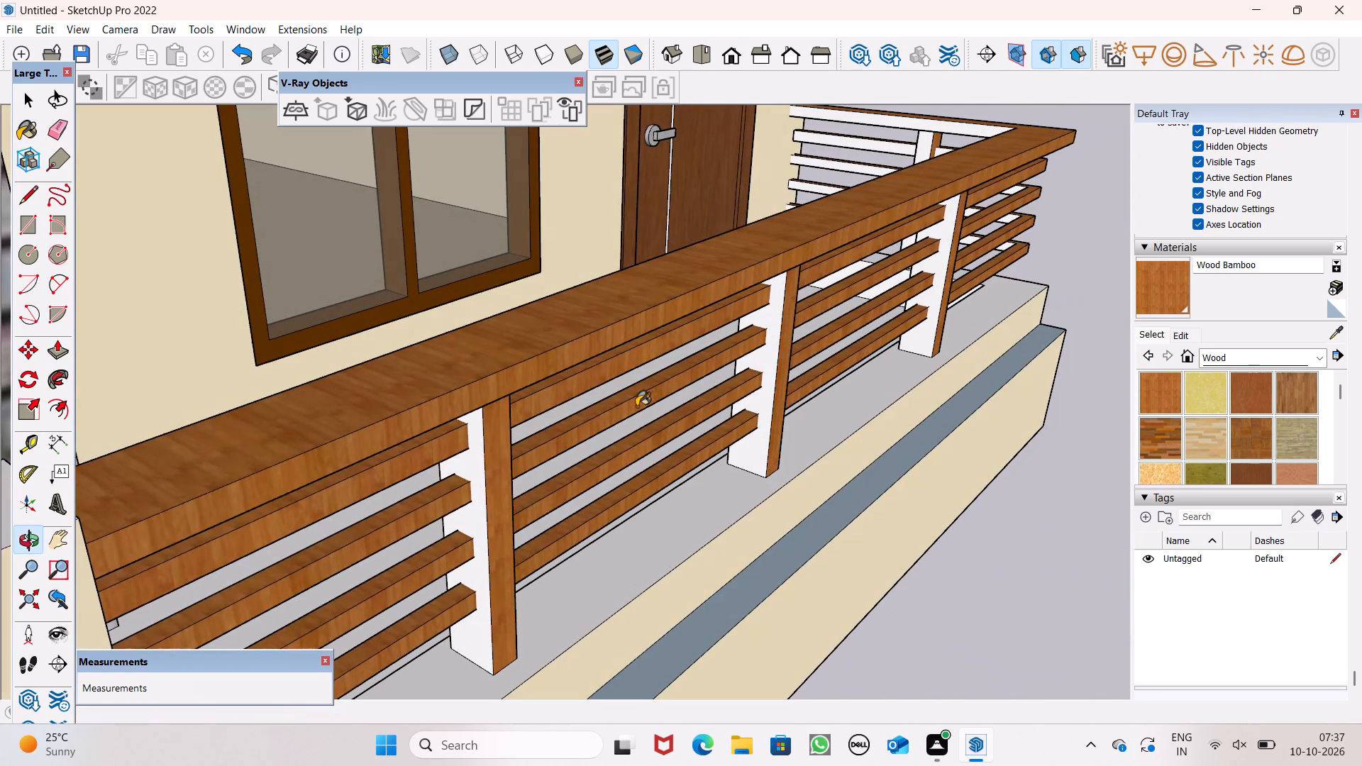
{"action": "left_click_drag", "start_coordinate": [481, 471], "coordinate": [514, 470]}
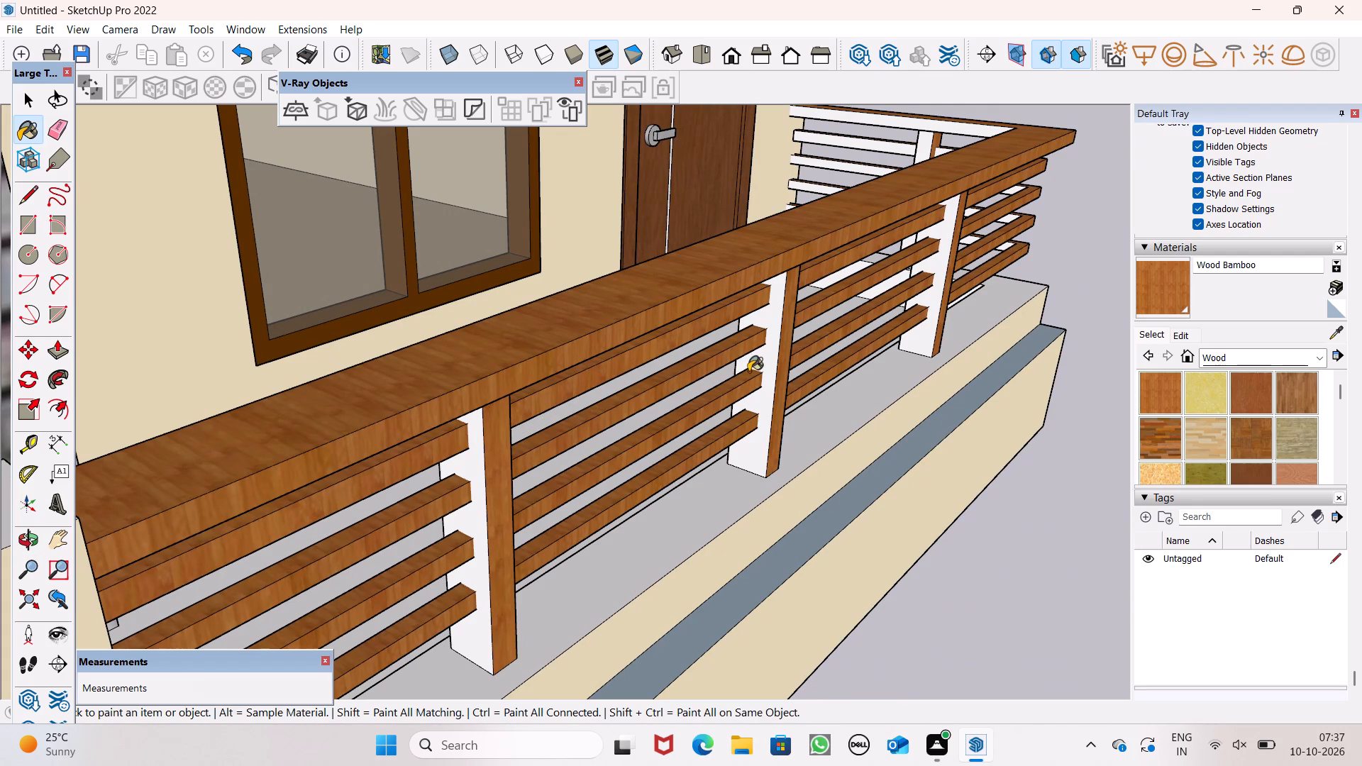
{"action": "left_click", "coordinate": [757, 365]}
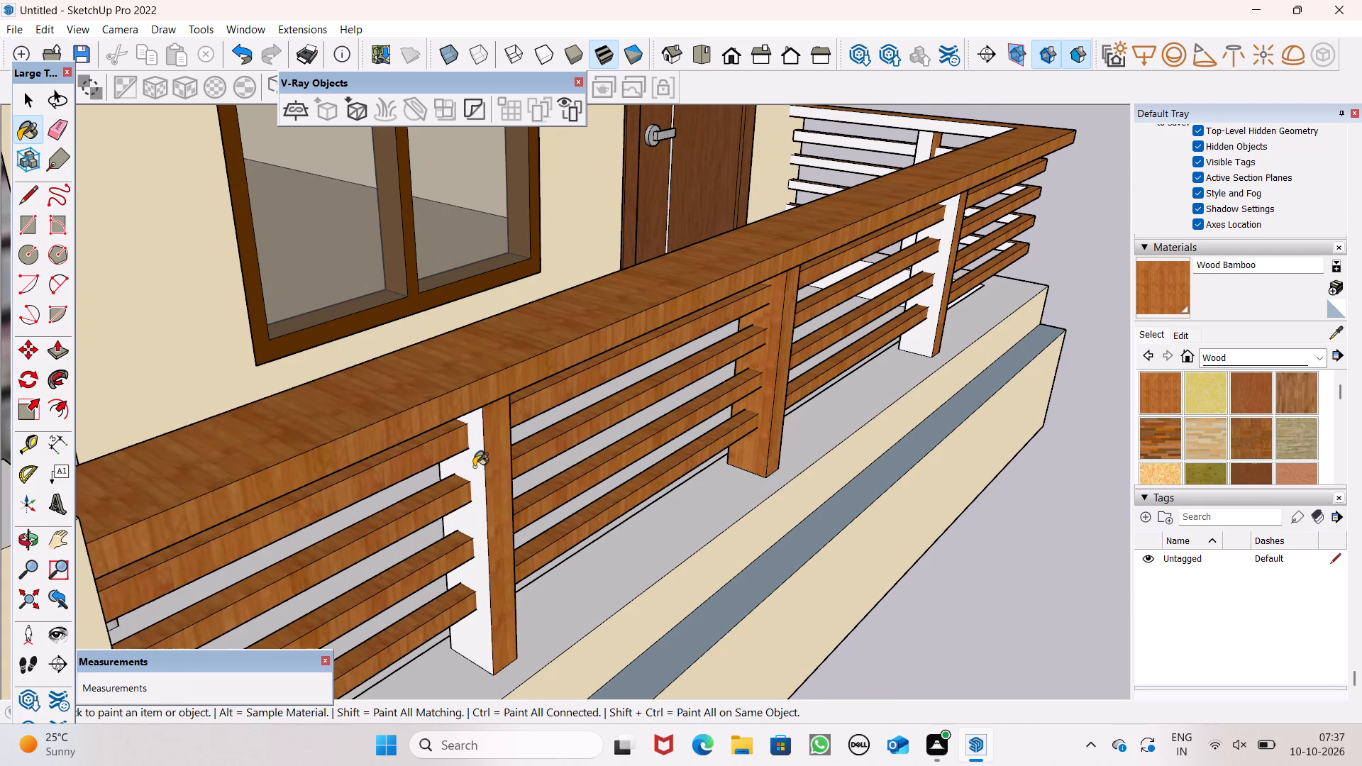
{"action": "left_click_drag", "start_coordinate": [474, 467], "coordinate": [487, 461]}
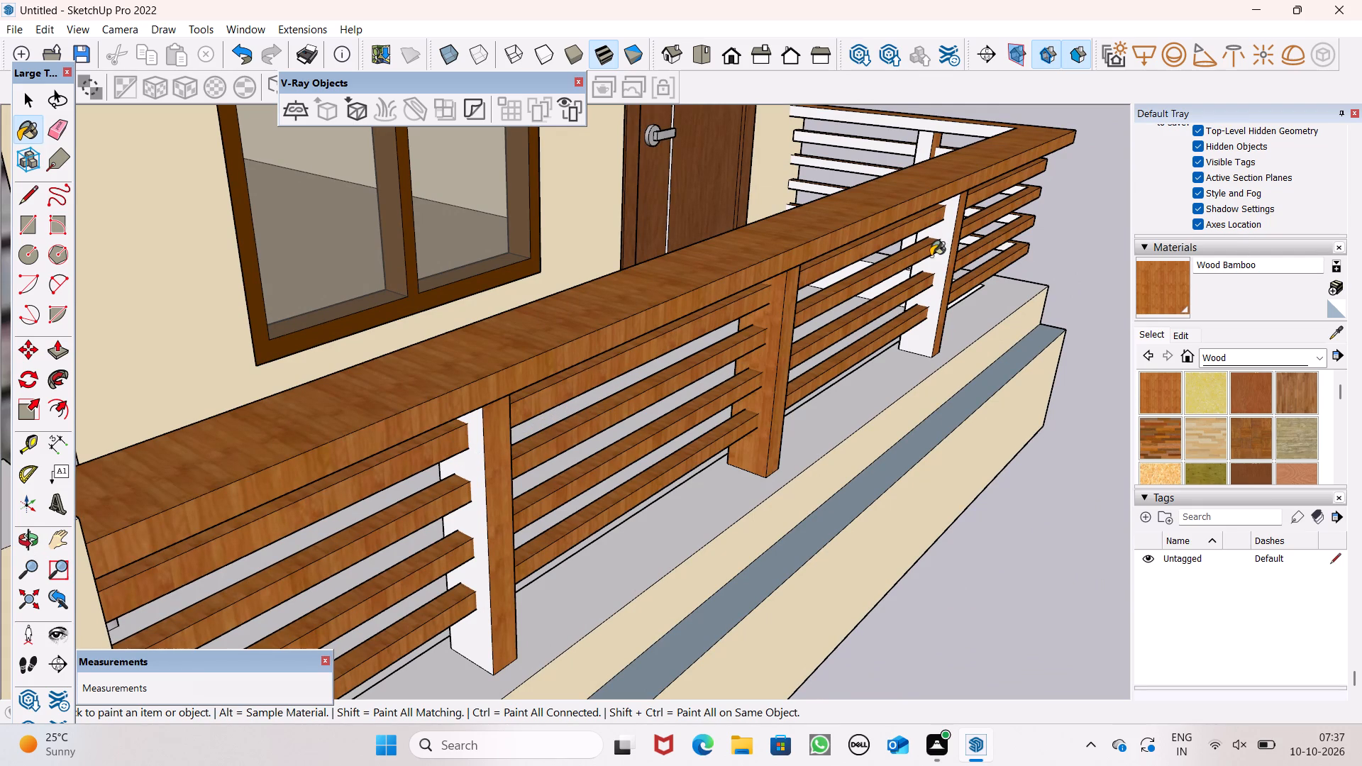
{"action": "left_click", "coordinate": [940, 250]}
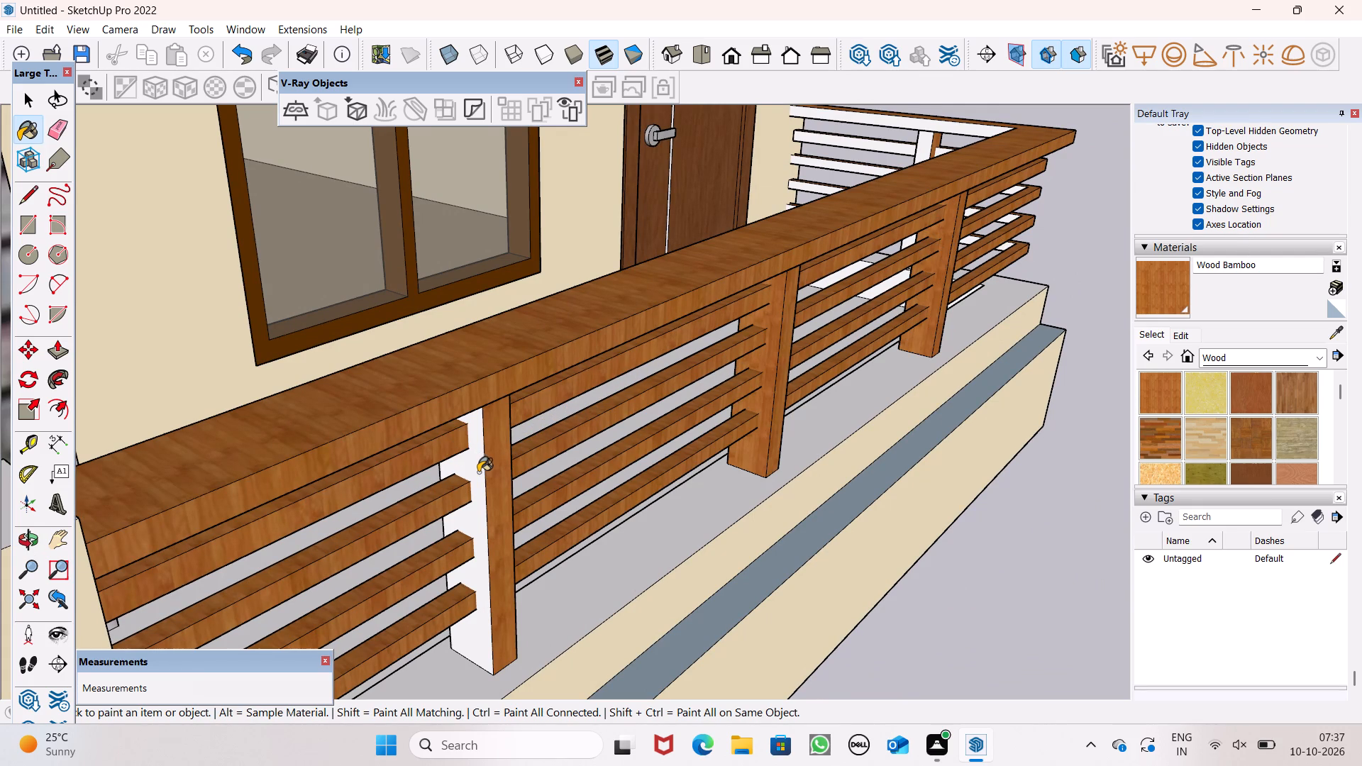
{"action": "left_click", "coordinate": [478, 472]}
Paint the inner faces of the handrail and the post on the railing's short end with Wood Bamboo.
{"action": "scroll", "coordinate": [477, 448], "scroll_direction": "down", "scroll_amount": 5}
{"action": "middle_click_drag", "start_coordinate": [506, 443], "coordinate": [788, 490]}
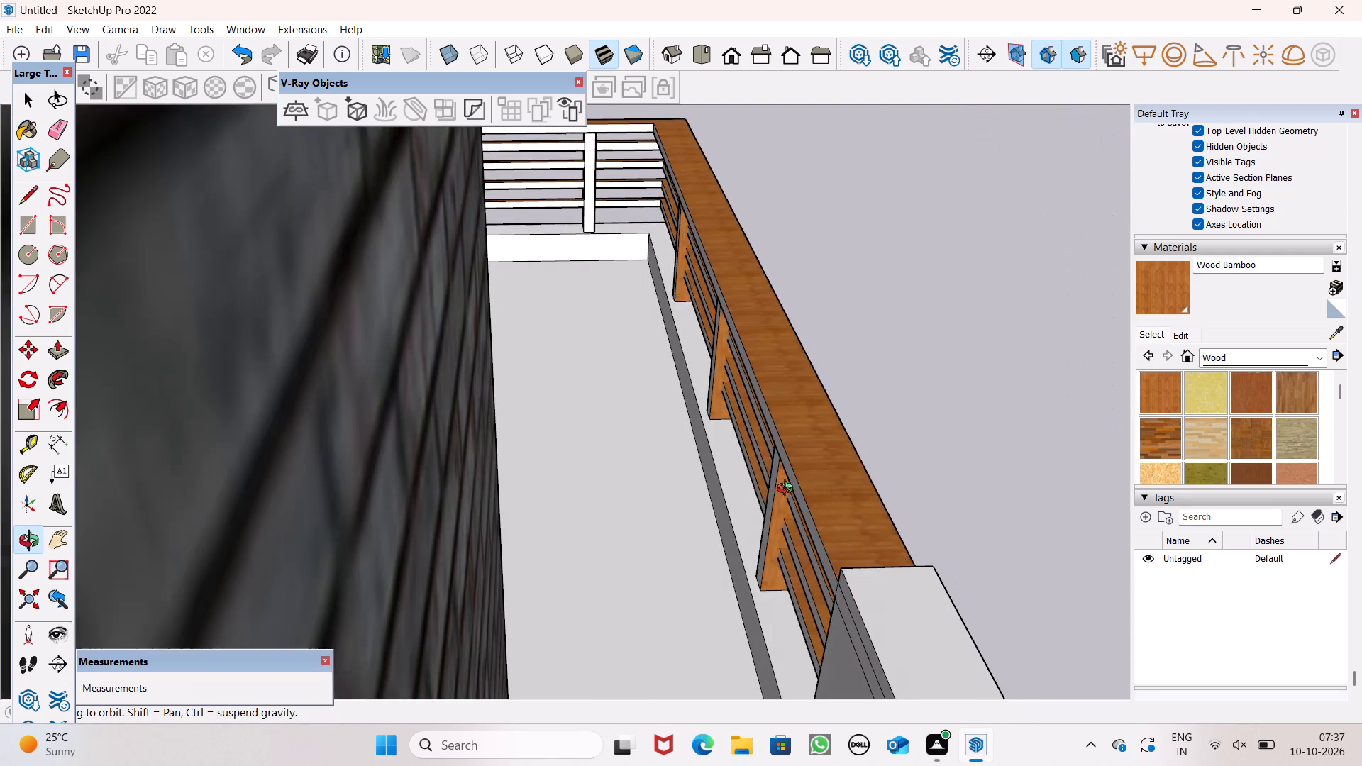
{"action": "middle_click_drag", "start_coordinate": [788, 490], "coordinate": [787, 489]}
{"action": "scroll", "coordinate": [723, 290], "scroll_direction": "up", "scroll_amount": 2}
{"action": "scroll", "coordinate": [667, 243], "scroll_direction": "down", "scroll_amount": 4}
{"action": "scroll", "coordinate": [609, 136], "scroll_direction": "up", "scroll_amount": 5}
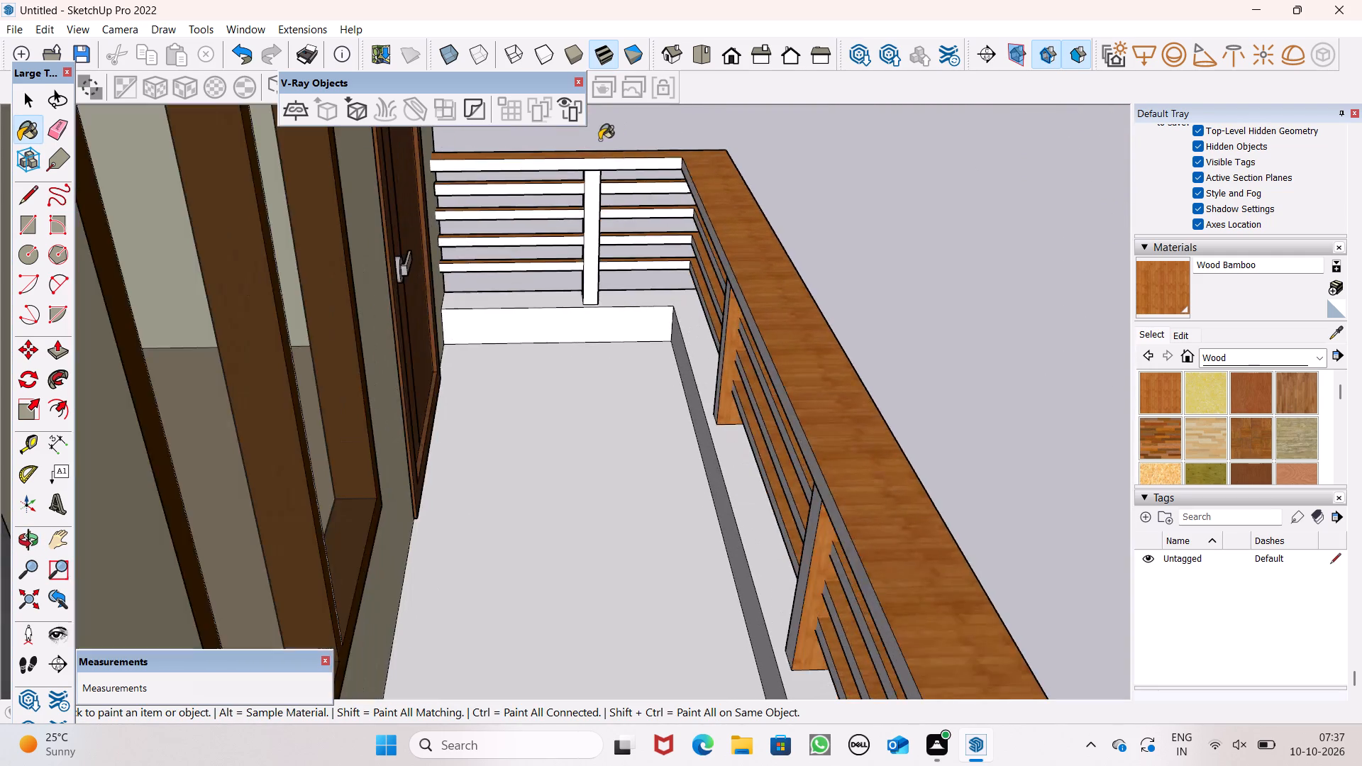
{"action": "scroll", "coordinate": [592, 157], "scroll_direction": "up", "scroll_amount": 11}
{"action": "left_click", "coordinate": [589, 177]}
{"action": "left_click_drag", "start_coordinate": [589, 192], "coordinate": [589, 206]}
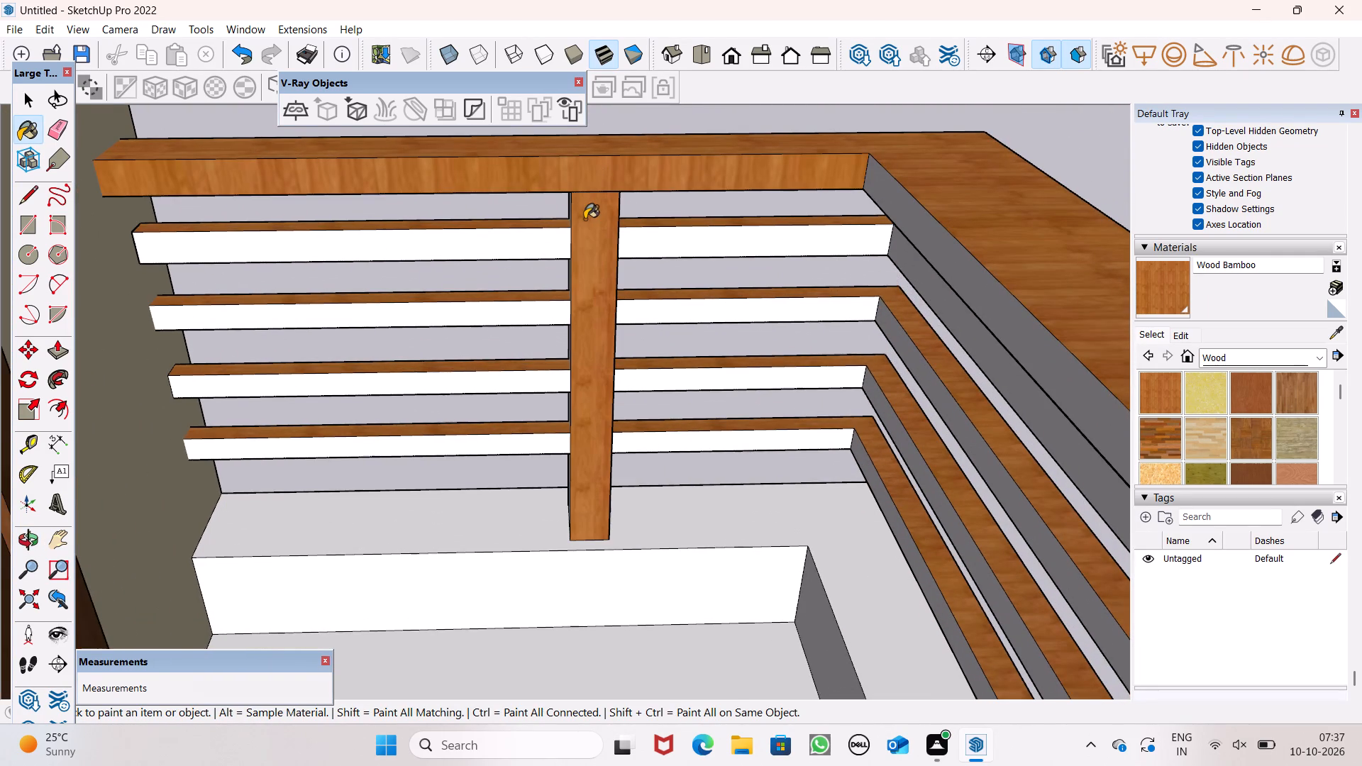
Paint the inner faces of the four slats on the railing's short end with Wood Bamboo.
{"action": "left_click", "coordinate": [546, 240]}
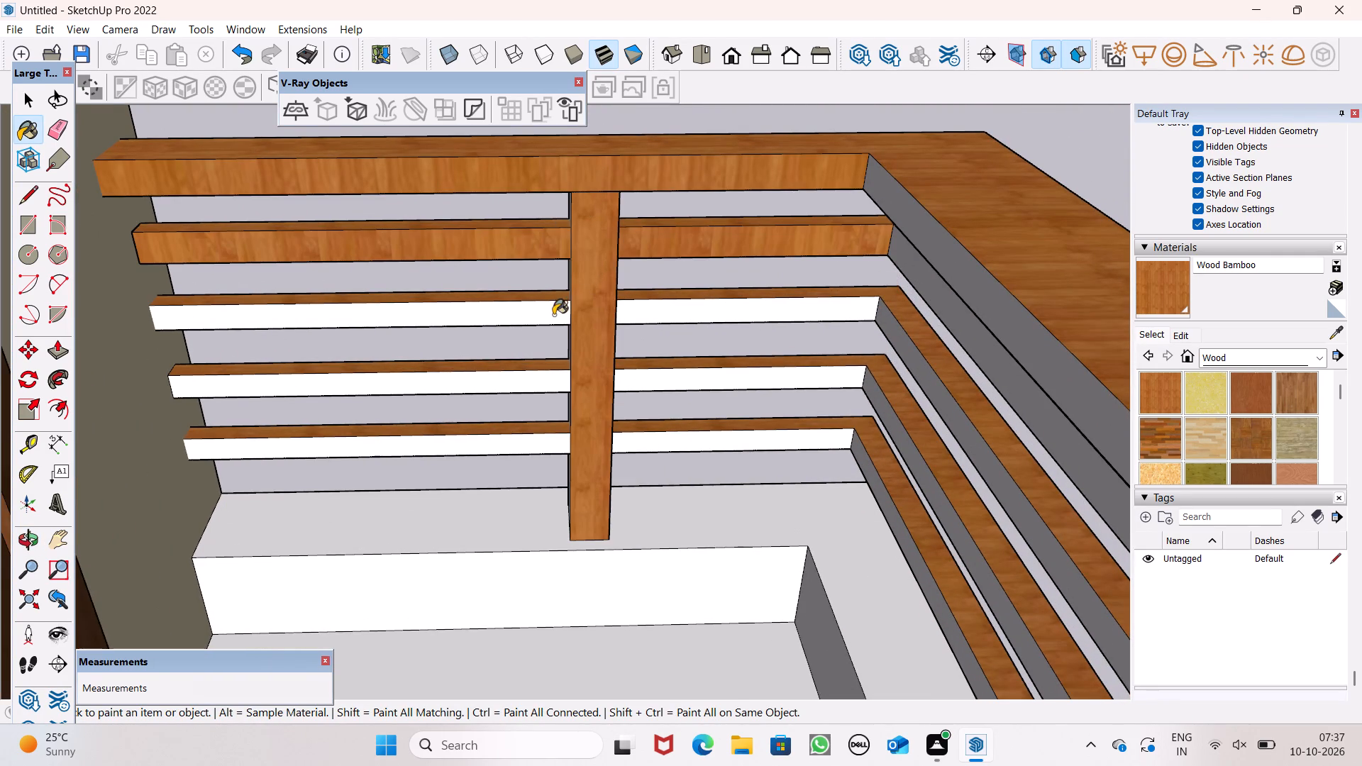
{"action": "left_click", "coordinate": [554, 317]}
{"action": "left_click", "coordinate": [542, 381]}
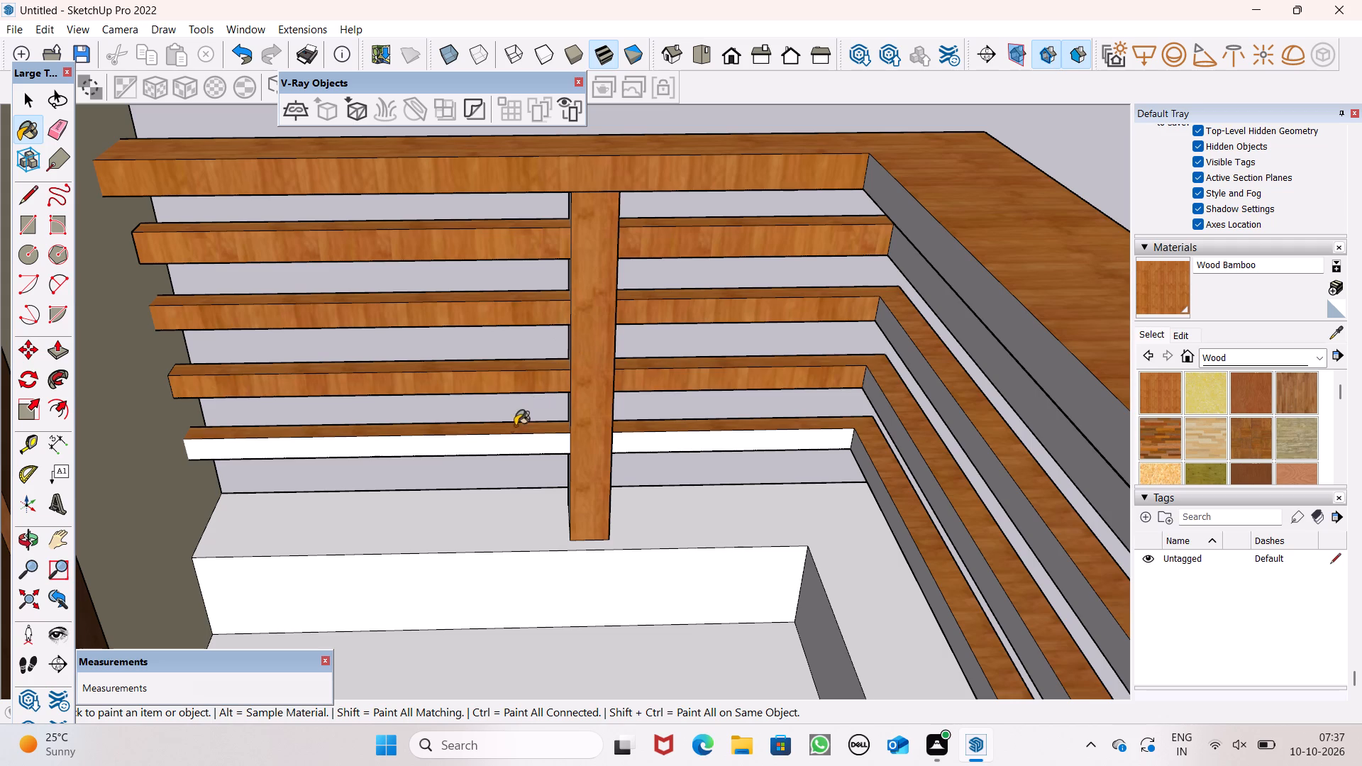
{"action": "left_click_drag", "start_coordinate": [497, 450], "coordinate": [495, 438]}
Paint the unpainted side face of the short end's post with Wood Bamboo.
{"action": "middle_click_drag", "start_coordinate": [591, 418], "coordinate": [594, 424]}
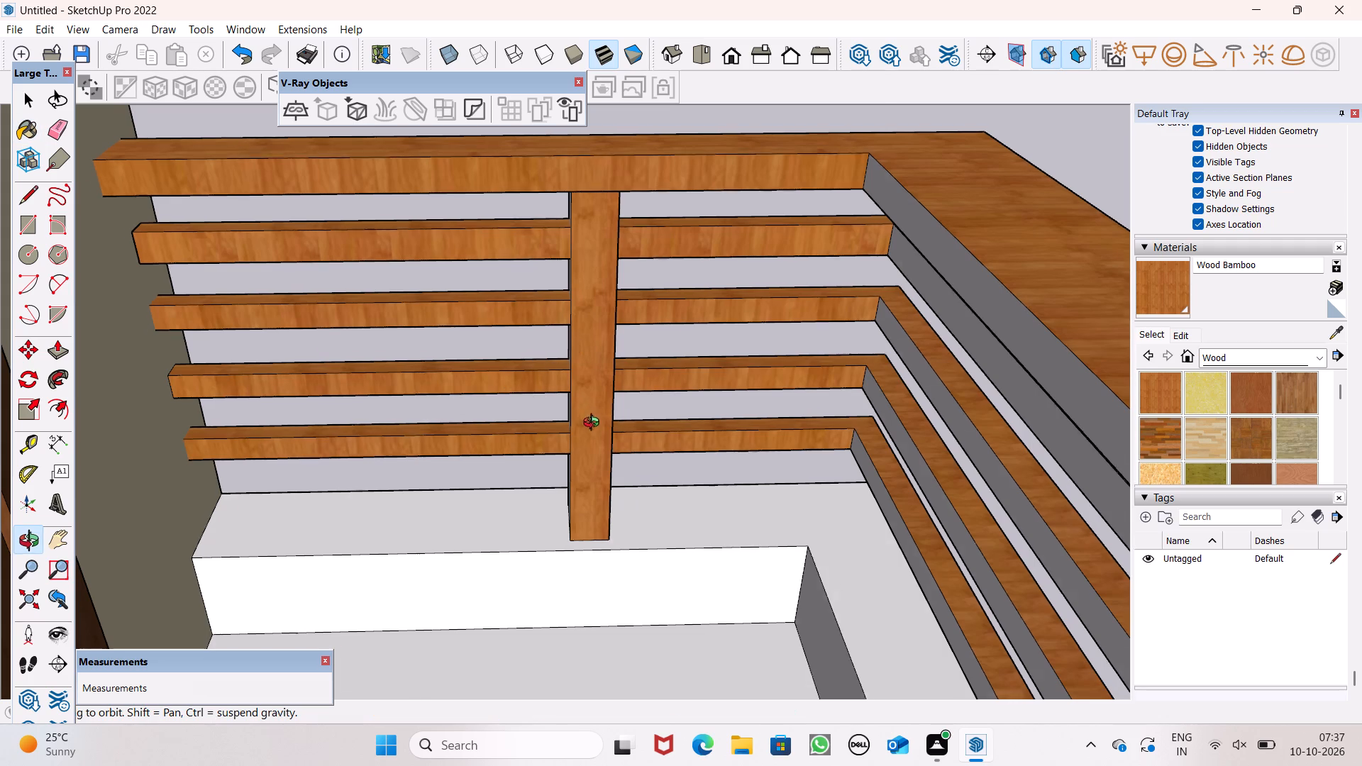
{"action": "middle_click_drag", "start_coordinate": [594, 424], "coordinate": [633, 390]}
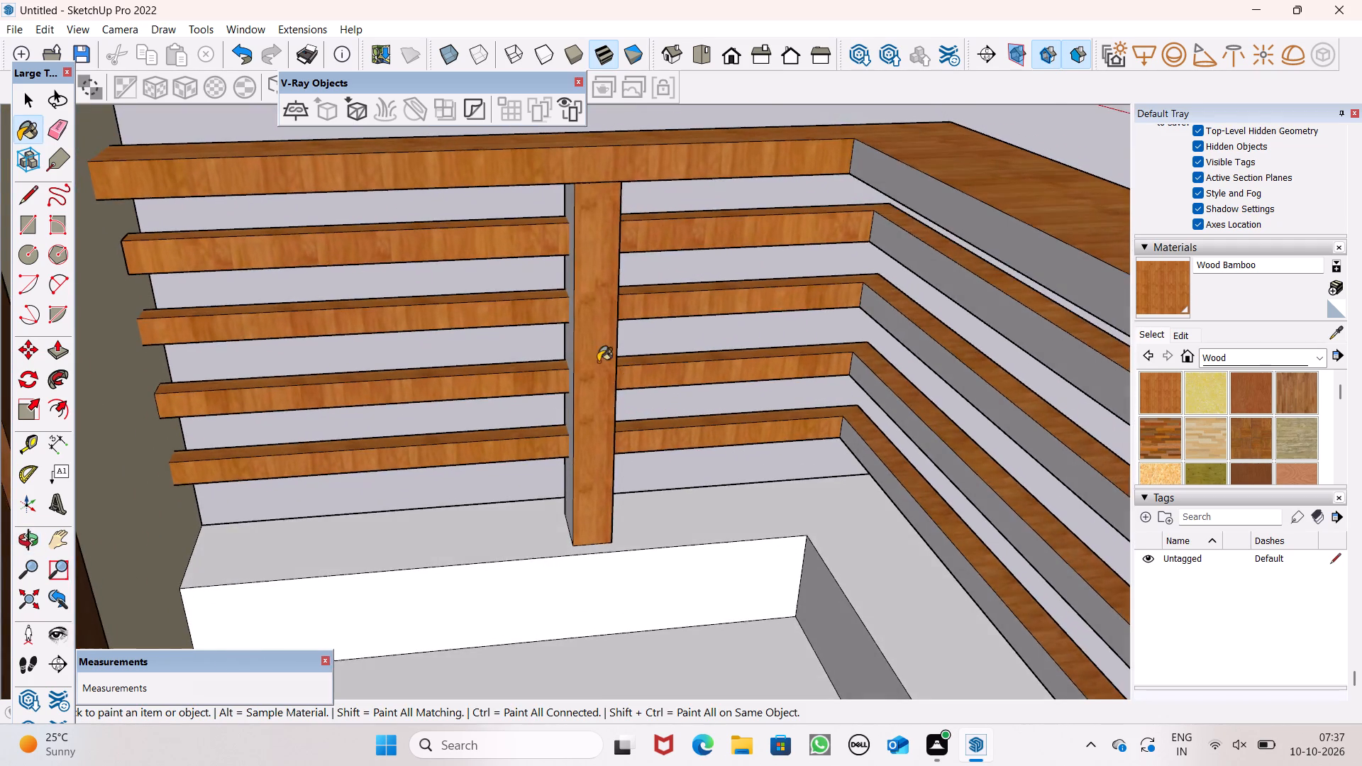
{"action": "scroll", "coordinate": [571, 354], "scroll_direction": "up", "scroll_amount": 4}
{"action": "left_click", "coordinate": [565, 342]}
Paint the inner faces of the upper two slats along the railing's long side with Wood Bamboo.
{"action": "scroll", "coordinate": [629, 349], "scroll_direction": "down", "scroll_amount": 2}
{"action": "middle_click_drag", "start_coordinate": [657, 381], "coordinate": [827, 413]}
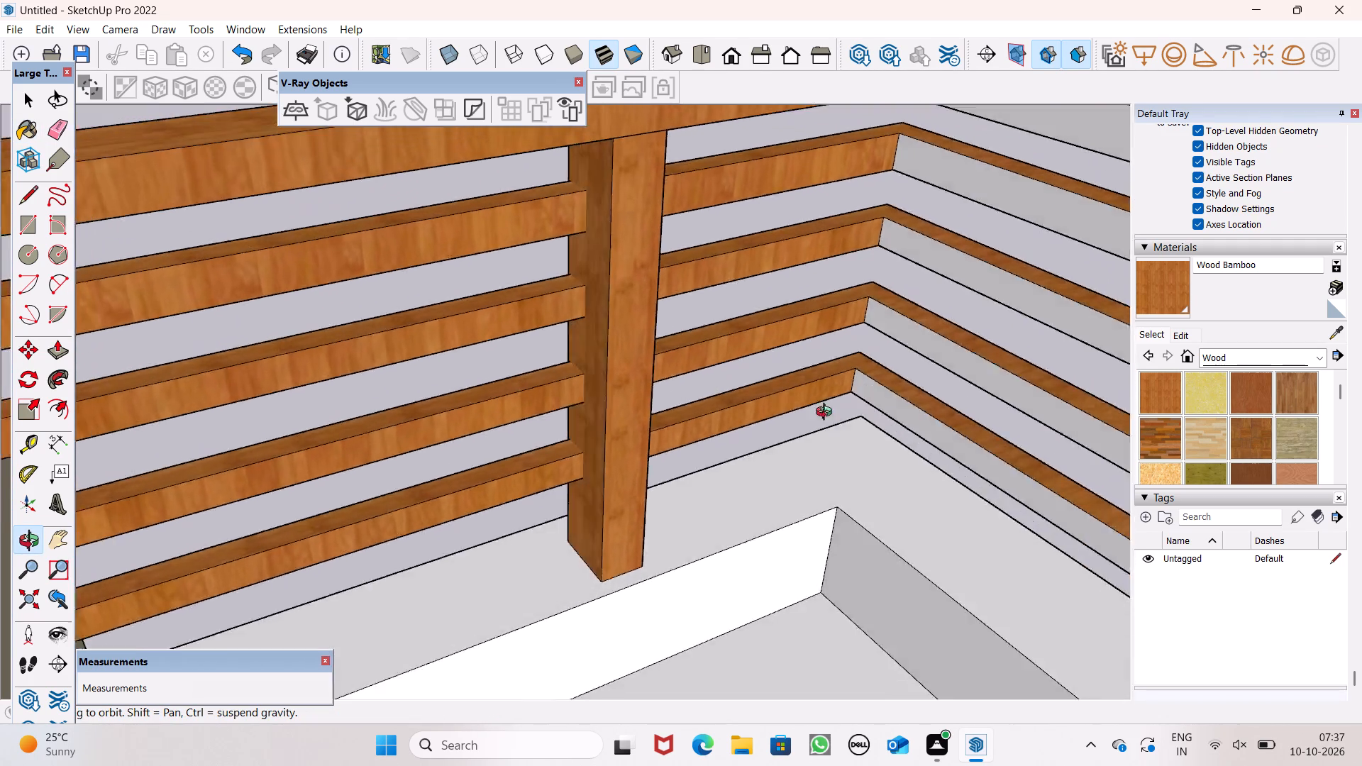
{"action": "middle_click_drag", "start_coordinate": [827, 413], "coordinate": [823, 394]}
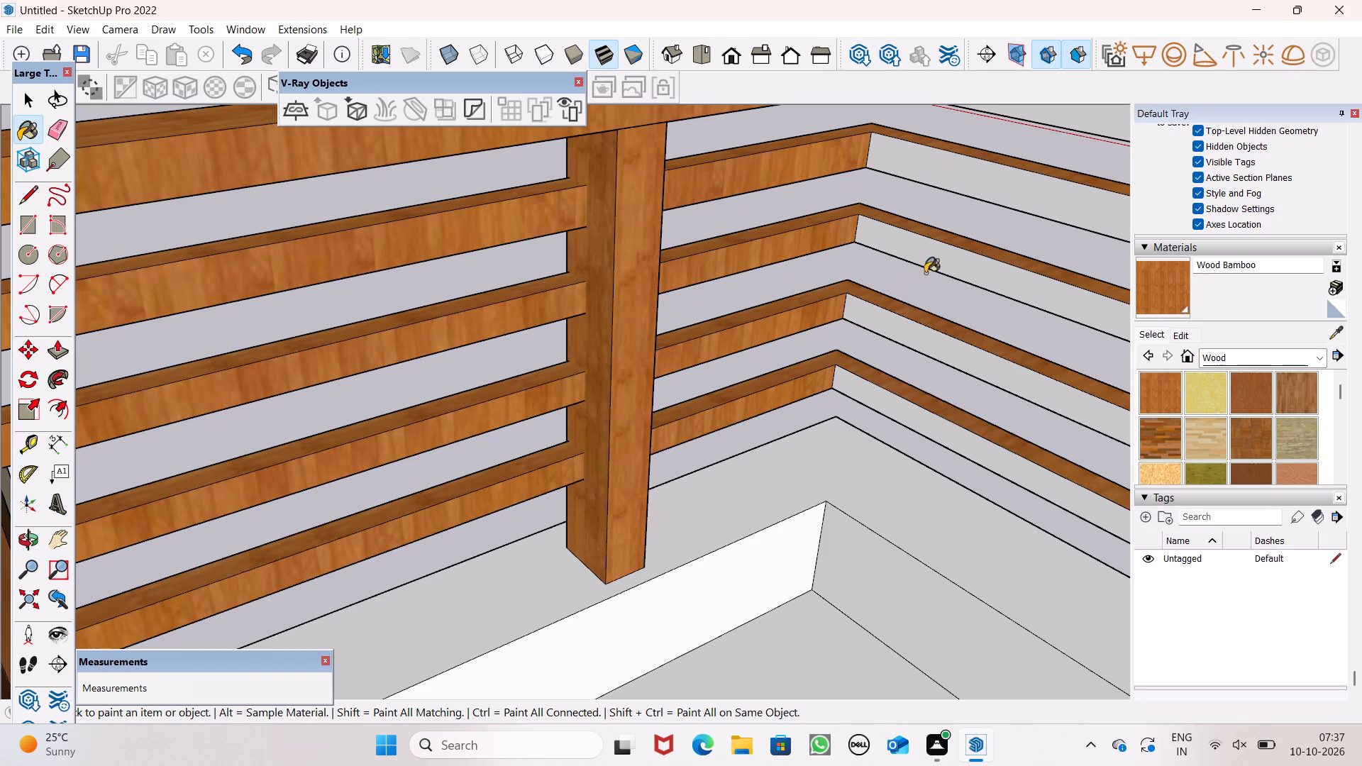
{"action": "left_click", "coordinate": [934, 267]}
{"action": "left_click", "coordinate": [997, 182]}
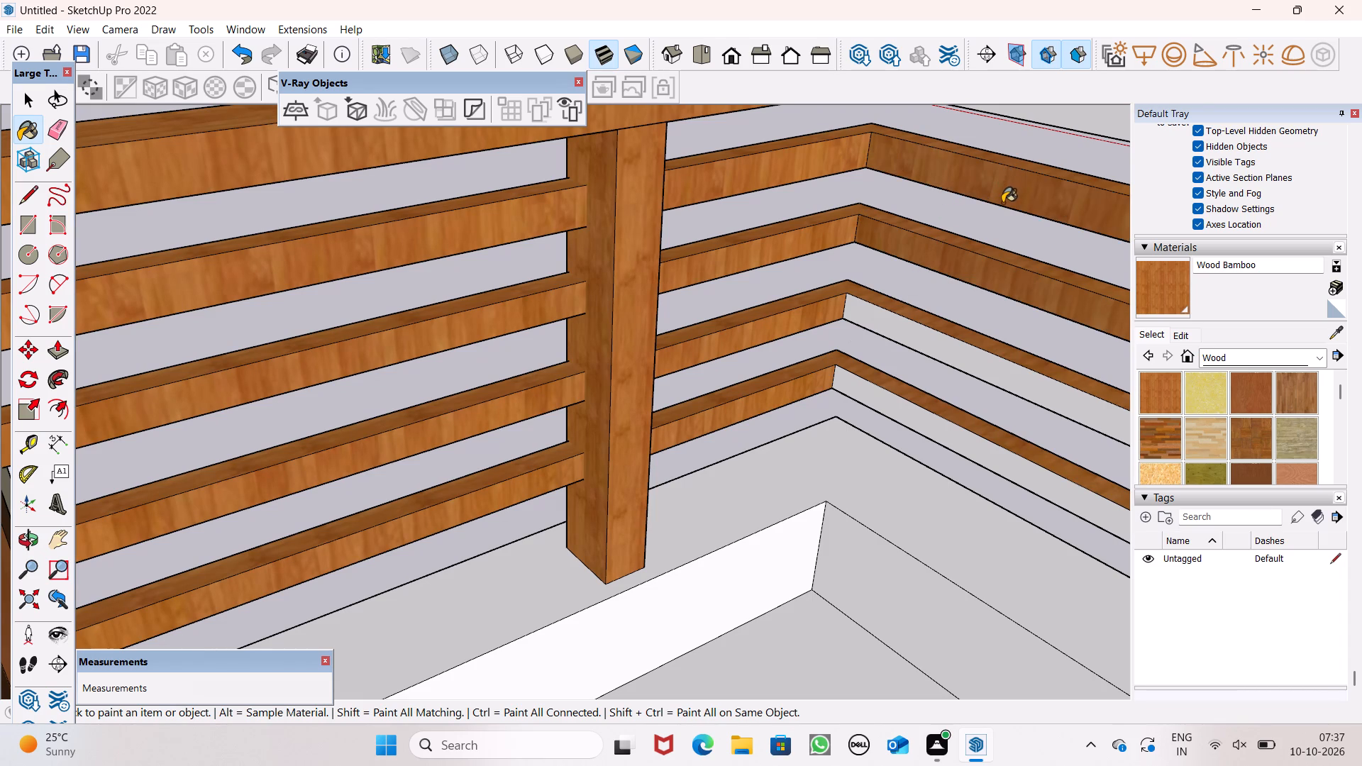
Switch to the front view and paint the undersides of the two lowest slats at the railing corner with Wood Bamboo.
{"action": "scroll", "coordinate": [1002, 203], "scroll_direction": "down", "scroll_amount": 1}
{"action": "left_click", "coordinate": [720, 59]}
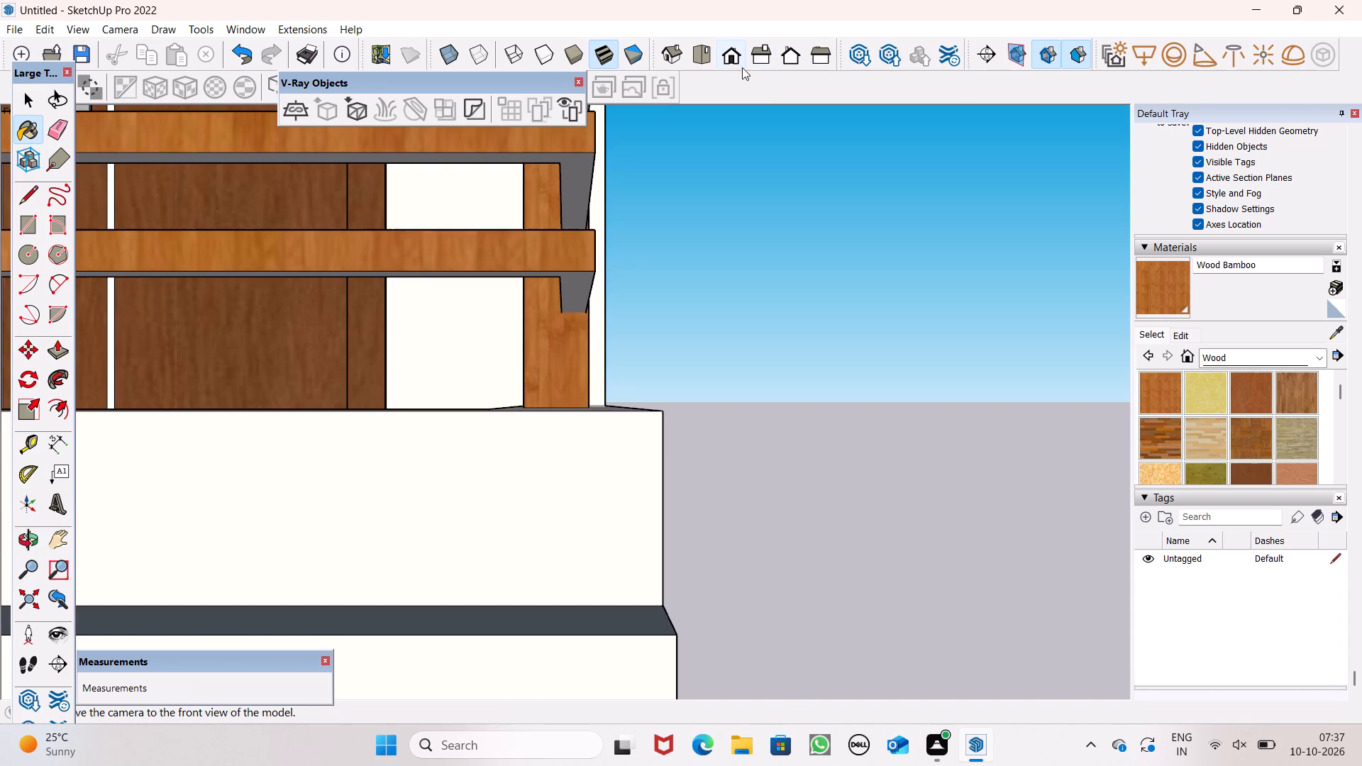
{"action": "scroll", "coordinate": [764, 80], "scroll_direction": "down", "scroll_amount": 1}
{"action": "left_click", "coordinate": [585, 181]}
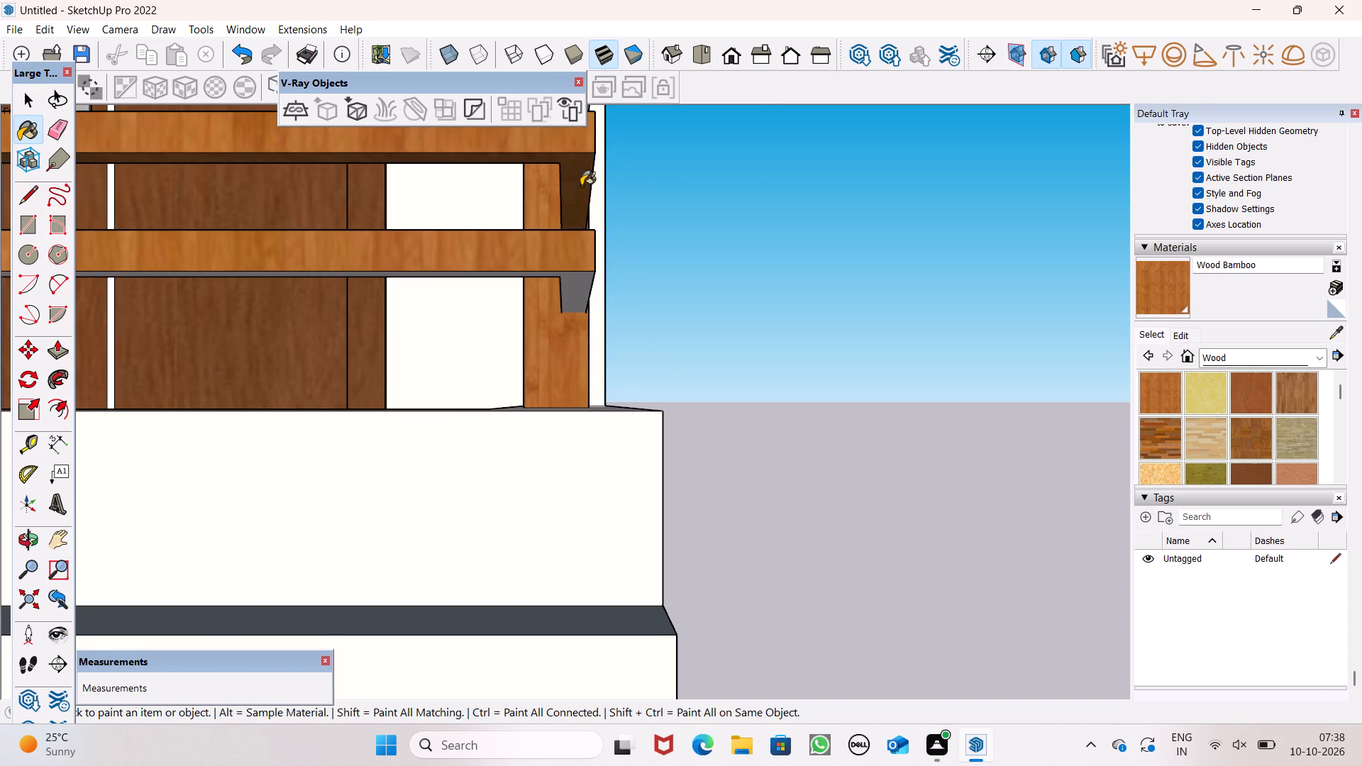
{"action": "middle_click_drag", "start_coordinate": [579, 282], "coordinate": [586, 124]}
{"action": "scroll", "coordinate": [575, 206], "scroll_direction": "up", "scroll_amount": 4}
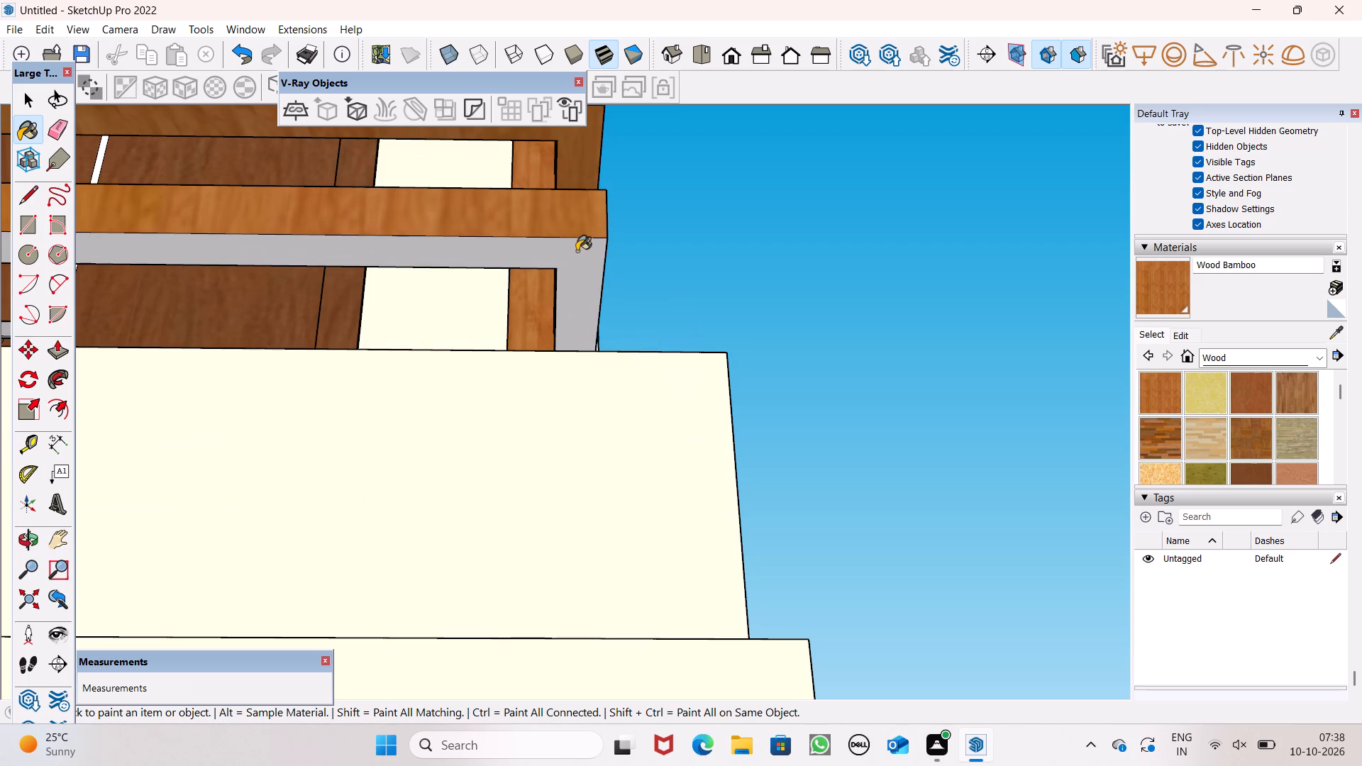
{"action": "left_click", "coordinate": [577, 251]}
{"action": "scroll", "coordinate": [594, 230], "scroll_direction": "down", "scroll_amount": 4}
{"action": "middle_click_drag", "start_coordinate": [604, 232], "coordinate": [505, 386]}
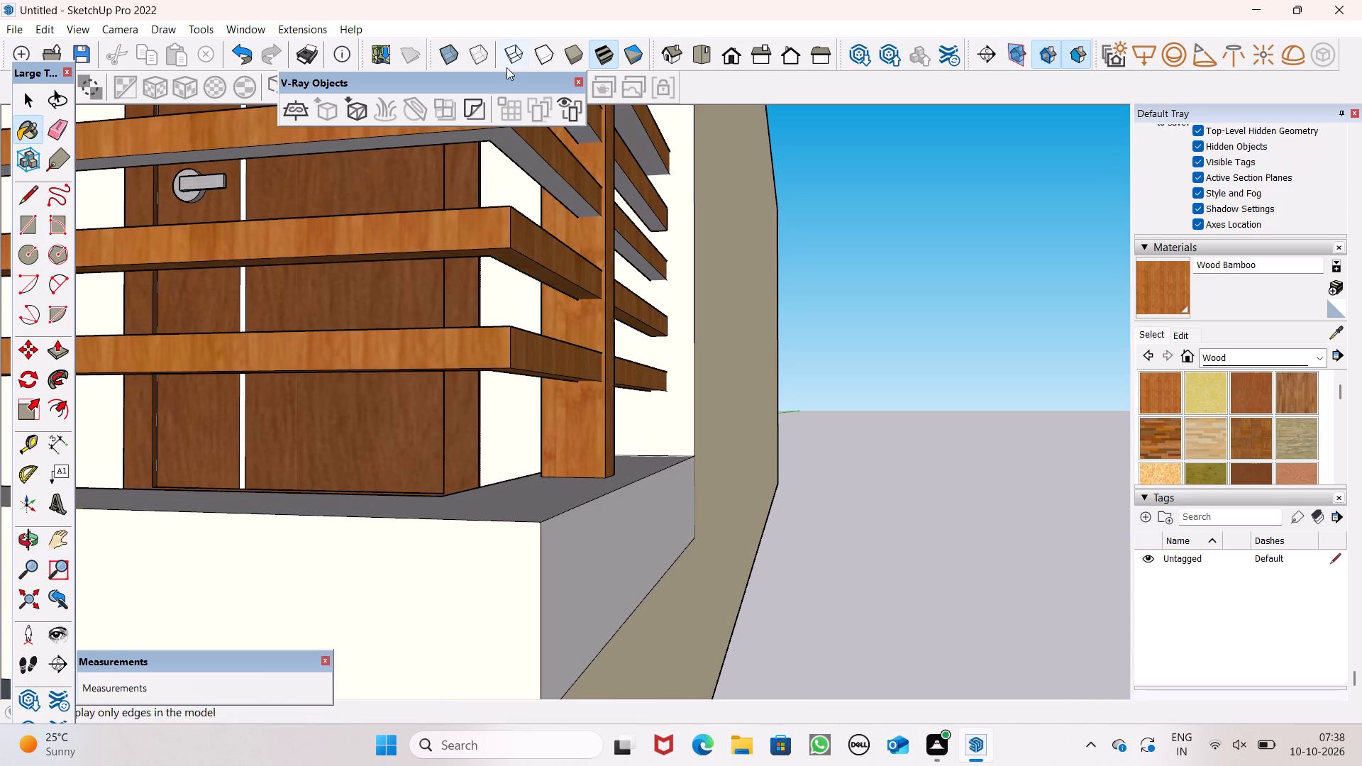
Paint the undersides of the top rail and the upper two slats at the railing corner with Wood Bamboo.
{"action": "scroll", "coordinate": [554, 218], "scroll_direction": "down", "scroll_amount": 11}
{"action": "scroll", "coordinate": [538, 160], "scroll_direction": "up", "scroll_amount": 2}
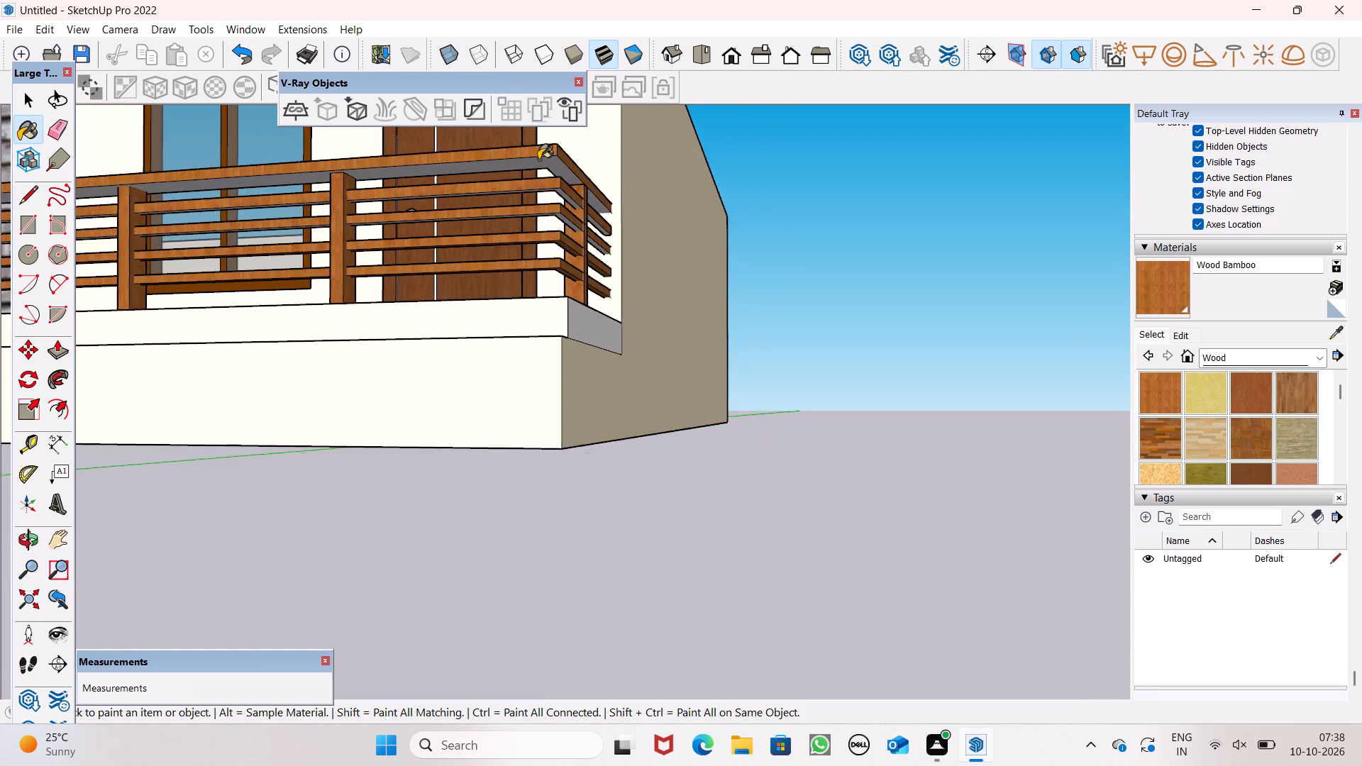
{"action": "scroll", "coordinate": [538, 160], "scroll_direction": "up", "scroll_amount": 5}
{"action": "left_click", "coordinate": [546, 162]}
{"action": "middle_click_drag", "start_coordinate": [566, 191], "coordinate": [585, 99]}
{"action": "scroll", "coordinate": [589, 186], "scroll_direction": "up", "scroll_amount": 4}
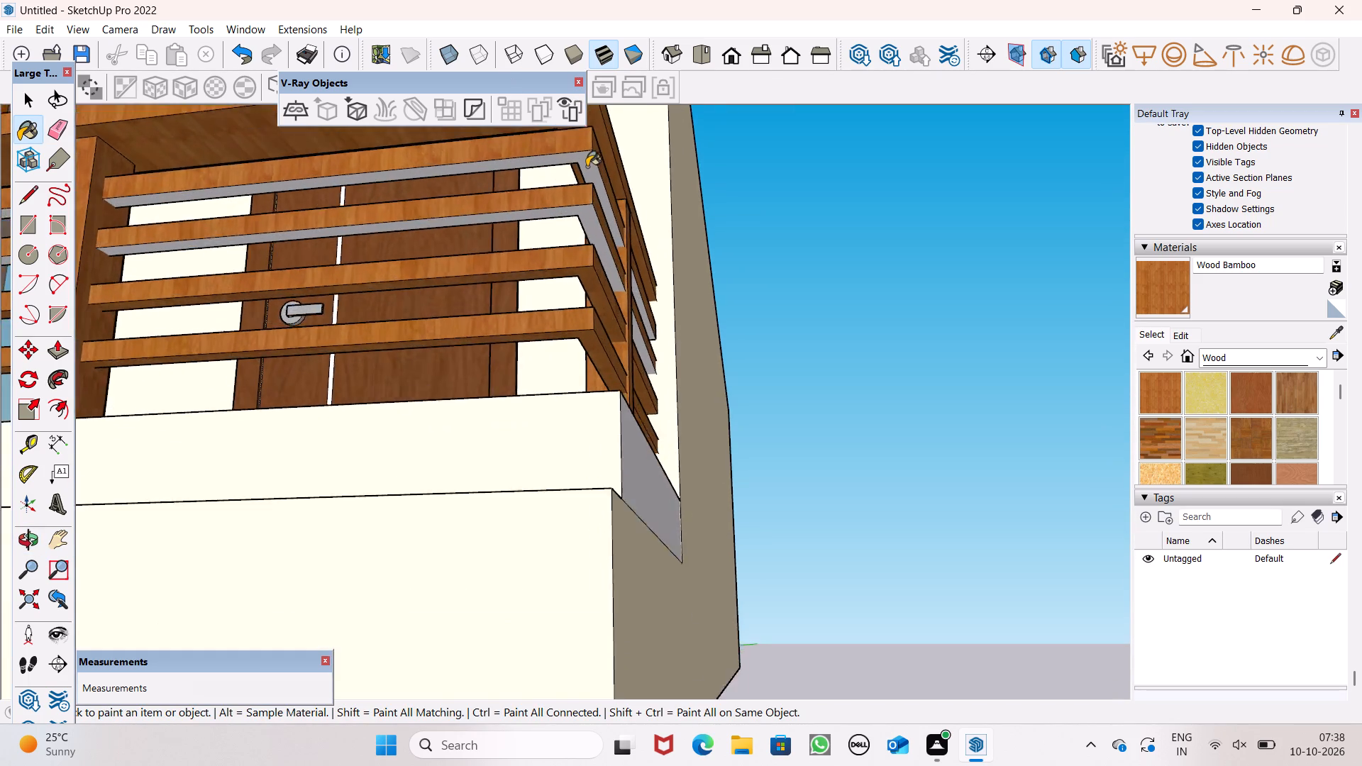
{"action": "scroll", "coordinate": [587, 167], "scroll_direction": "up", "scroll_amount": 9}
{"action": "left_click", "coordinate": [589, 156]}
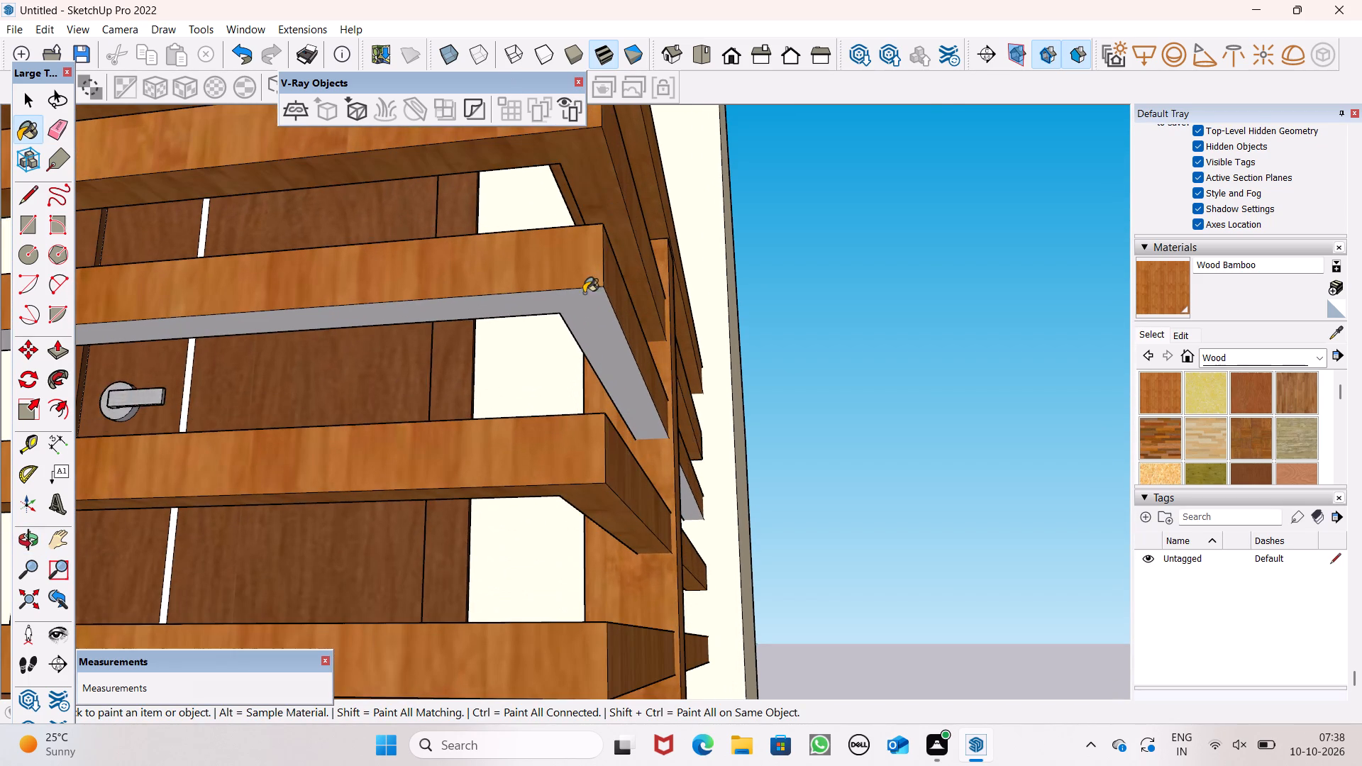
{"action": "left_click", "coordinate": [580, 309]}
Paint the top rail's inner edge and the inward-facing side of the long side's post nearest the corner with Wood Bamboo.
{"action": "scroll", "coordinate": [650, 247], "scroll_direction": "down", "scroll_amount": 11}
{"action": "scroll", "coordinate": [662, 227], "scroll_direction": "up", "scroll_amount": 1}
{"action": "scroll", "coordinate": [662, 228], "scroll_direction": "down", "scroll_amount": 10}
{"action": "middle_click_drag", "start_coordinate": [694, 227], "coordinate": [314, 438]}
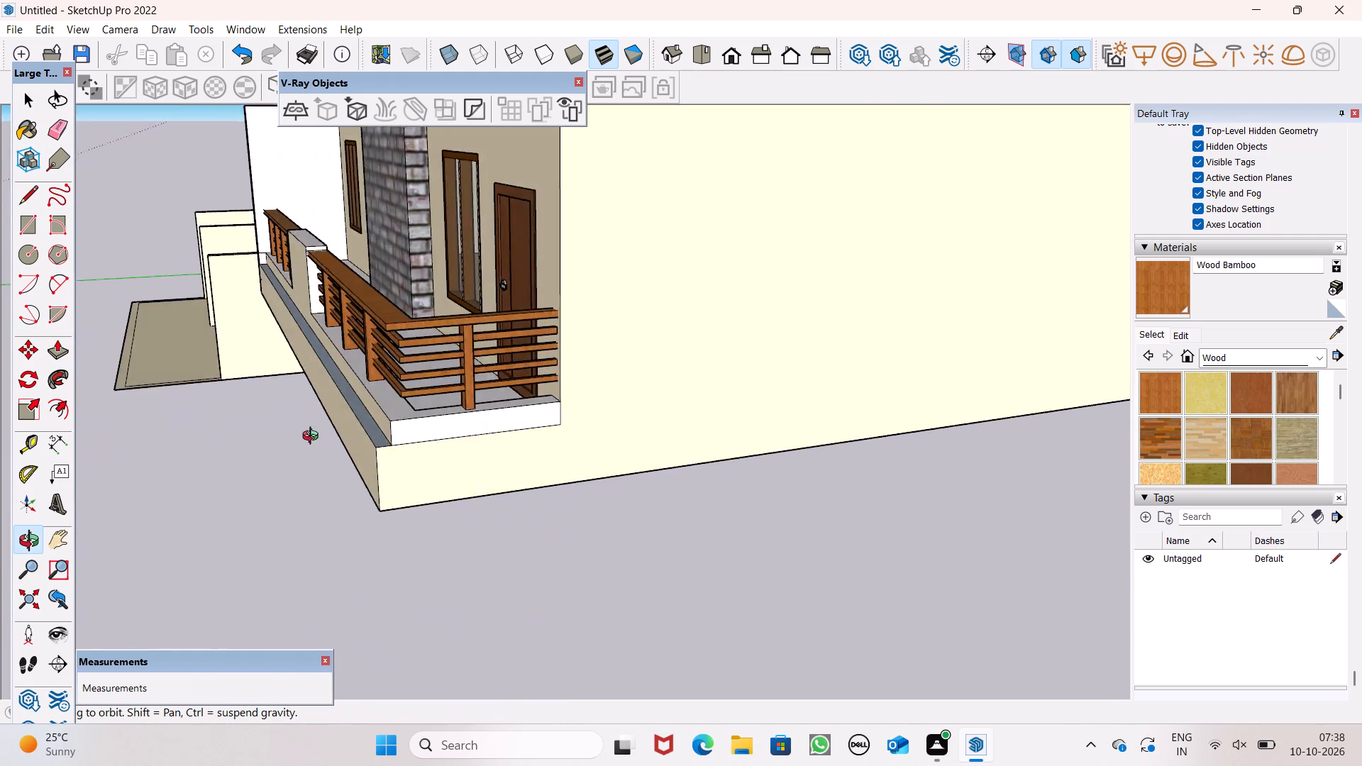
{"action": "middle_click_drag", "start_coordinate": [314, 438], "coordinate": [1333, 558]}
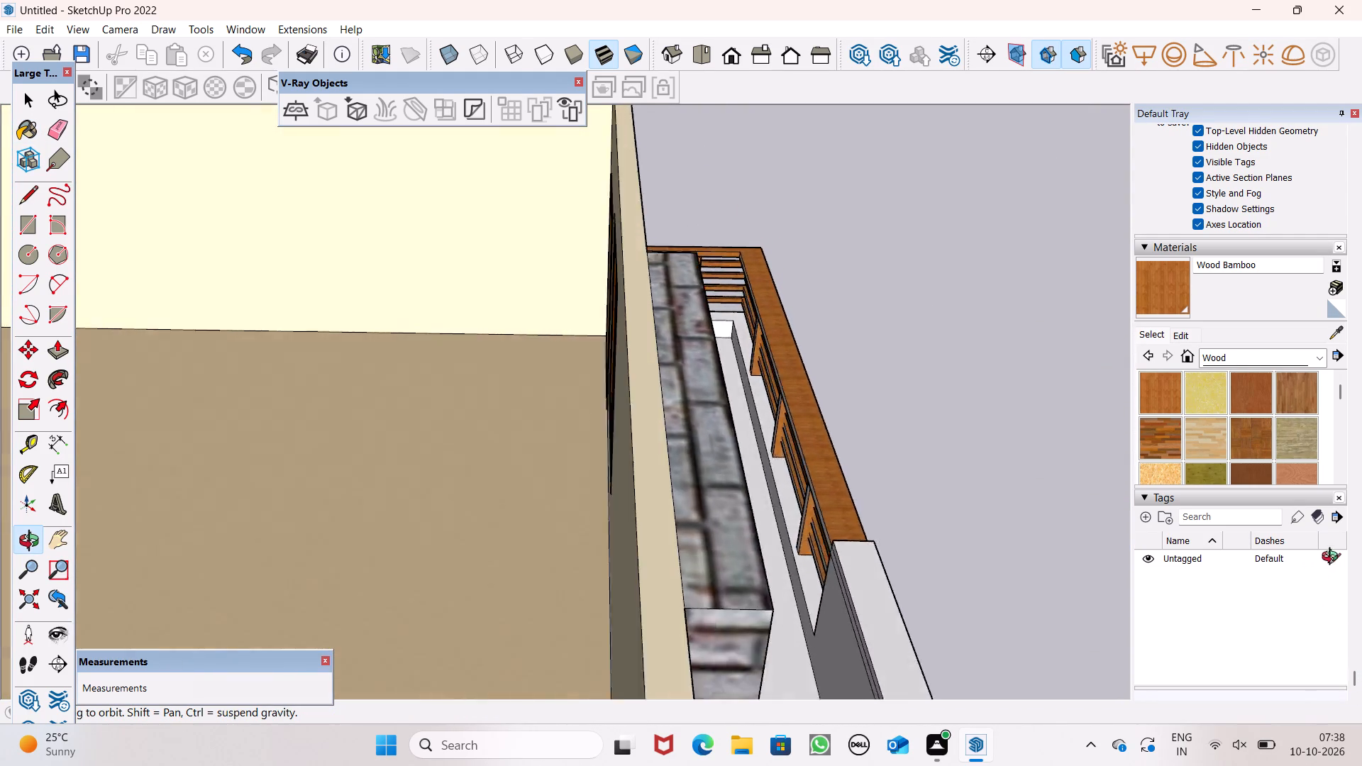
{"action": "middle_click_drag", "start_coordinate": [1333, 558], "coordinate": [1339, 557]}
{"action": "scroll", "coordinate": [1122, 472], "scroll_direction": "up", "scroll_amount": 1}
{"action": "scroll", "coordinate": [481, 165], "scroll_direction": "up", "scroll_amount": 1}
{"action": "scroll", "coordinate": [765, 312], "scroll_direction": "up", "scroll_amount": 6}
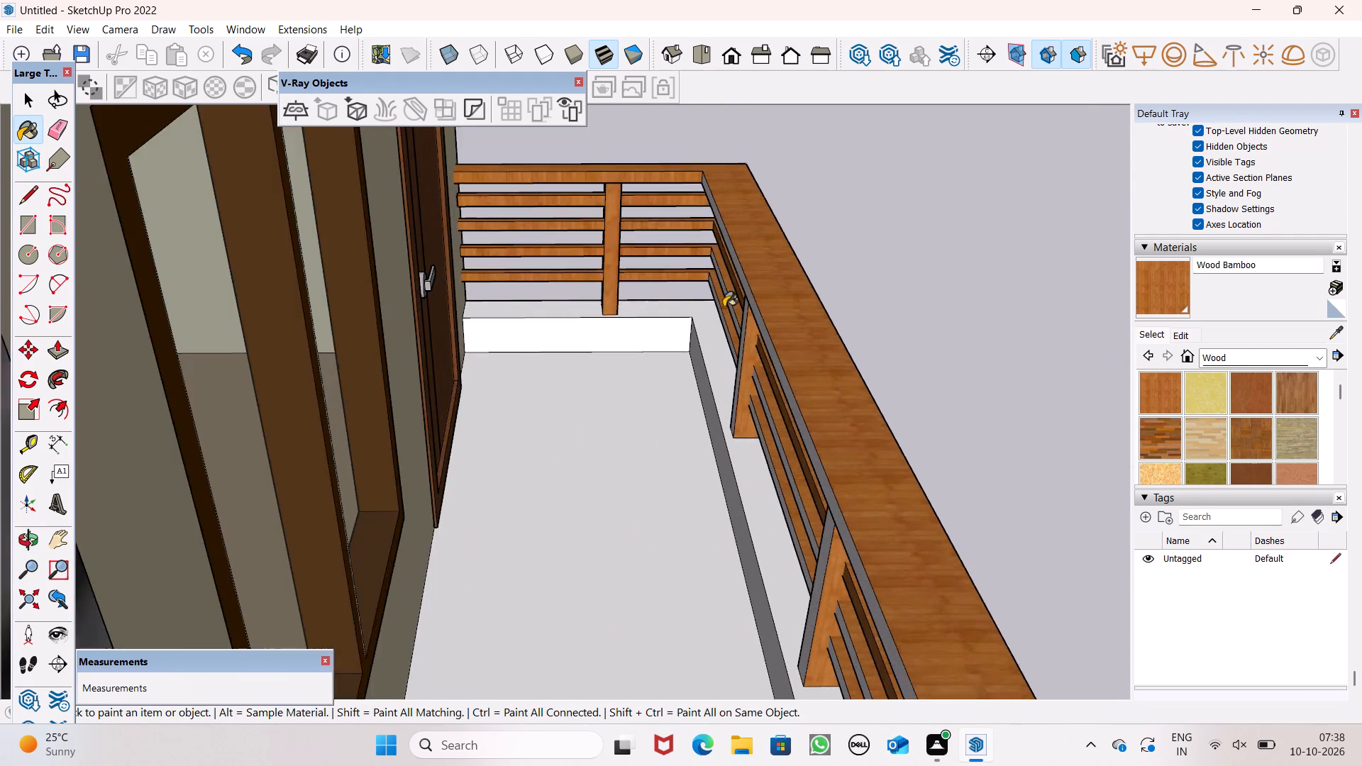
{"action": "scroll", "coordinate": [724, 307], "scroll_direction": "up", "scroll_amount": 5}
{"action": "middle_click_drag", "start_coordinate": [732, 306], "coordinate": [837, 292]}
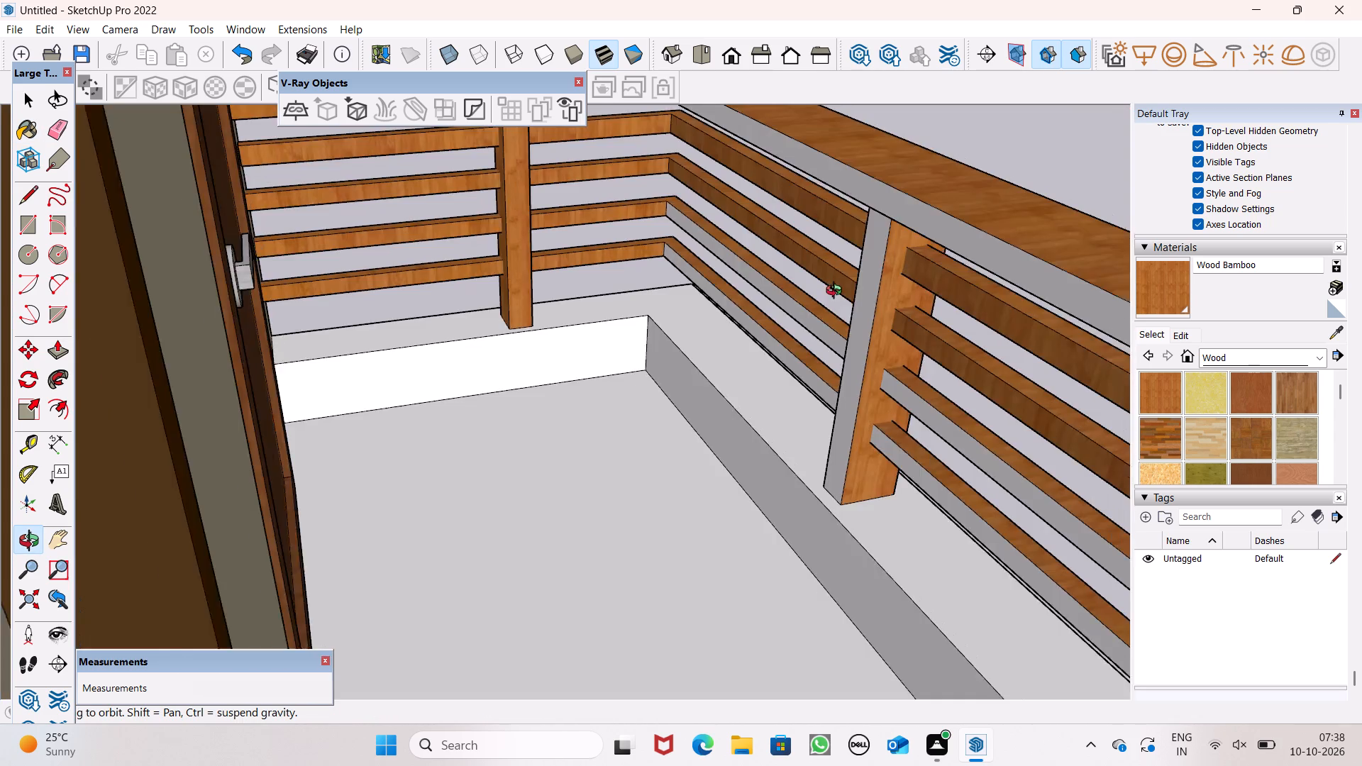
{"action": "middle_click_drag", "start_coordinate": [837, 292], "coordinate": [834, 289]}
{"action": "left_click", "coordinate": [915, 216]}
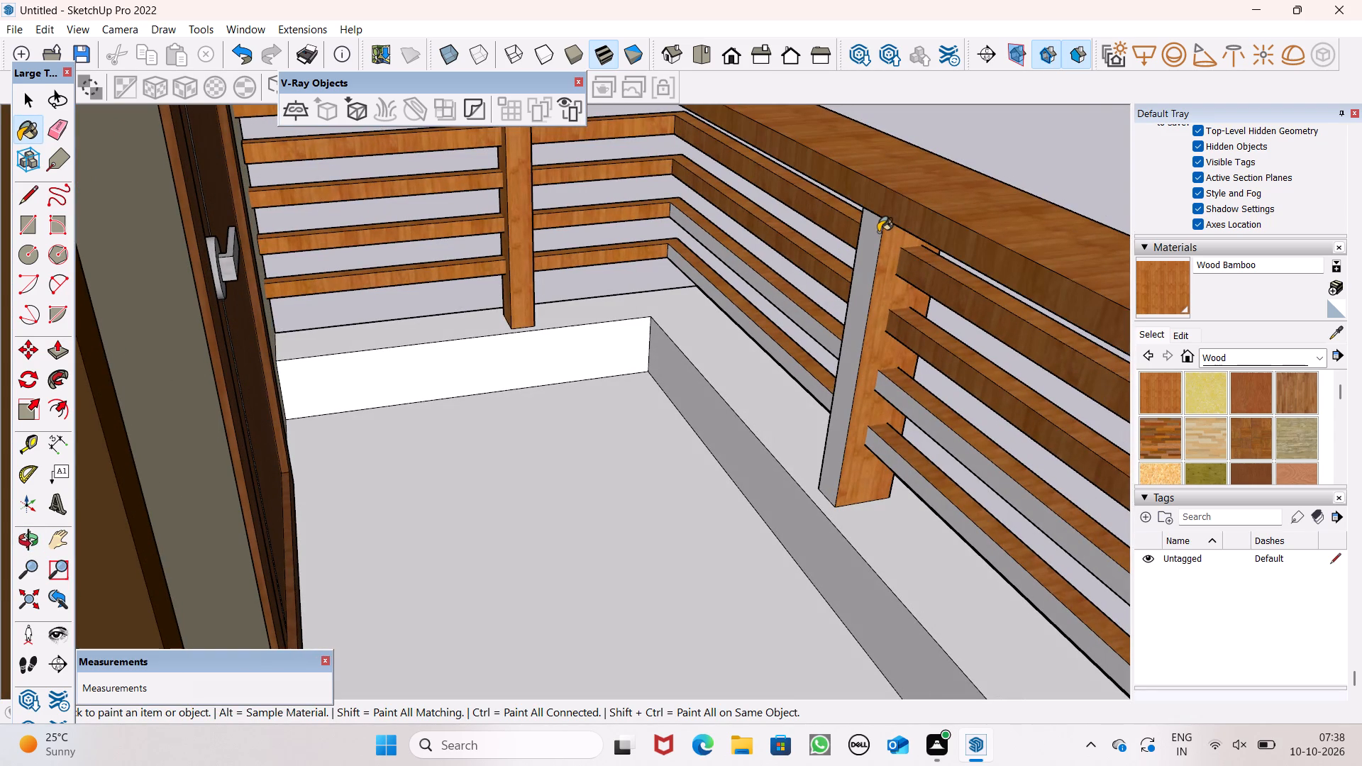
{"action": "left_click", "coordinate": [878, 232]}
Paint the inner faces of the two lowest slats along the railing's long side with Wood Bamboo.
{"action": "scroll", "coordinate": [804, 337], "scroll_direction": "up", "scroll_amount": 4}
{"action": "scroll", "coordinate": [802, 339], "scroll_direction": "down", "scroll_amount": 3}
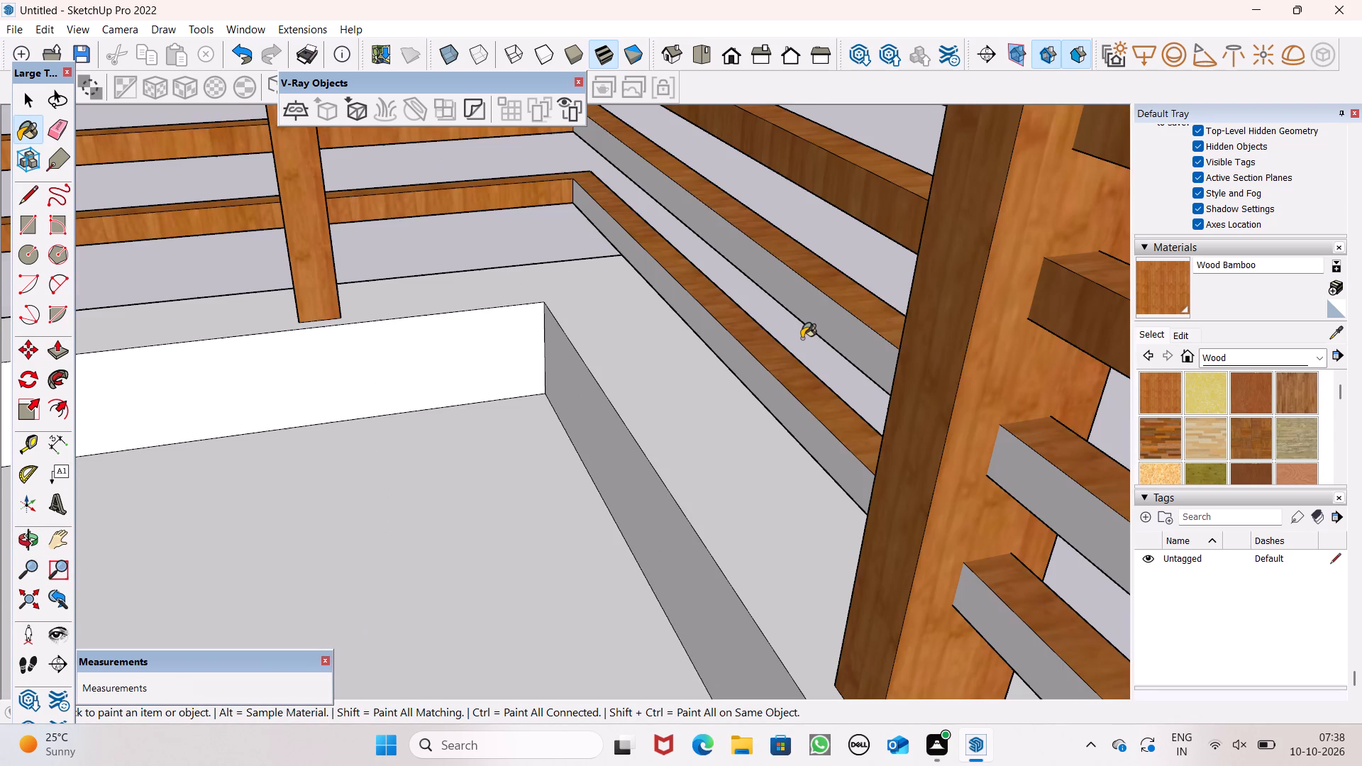
{"action": "left_click", "coordinate": [820, 326]}
{"action": "left_click", "coordinate": [765, 388]}
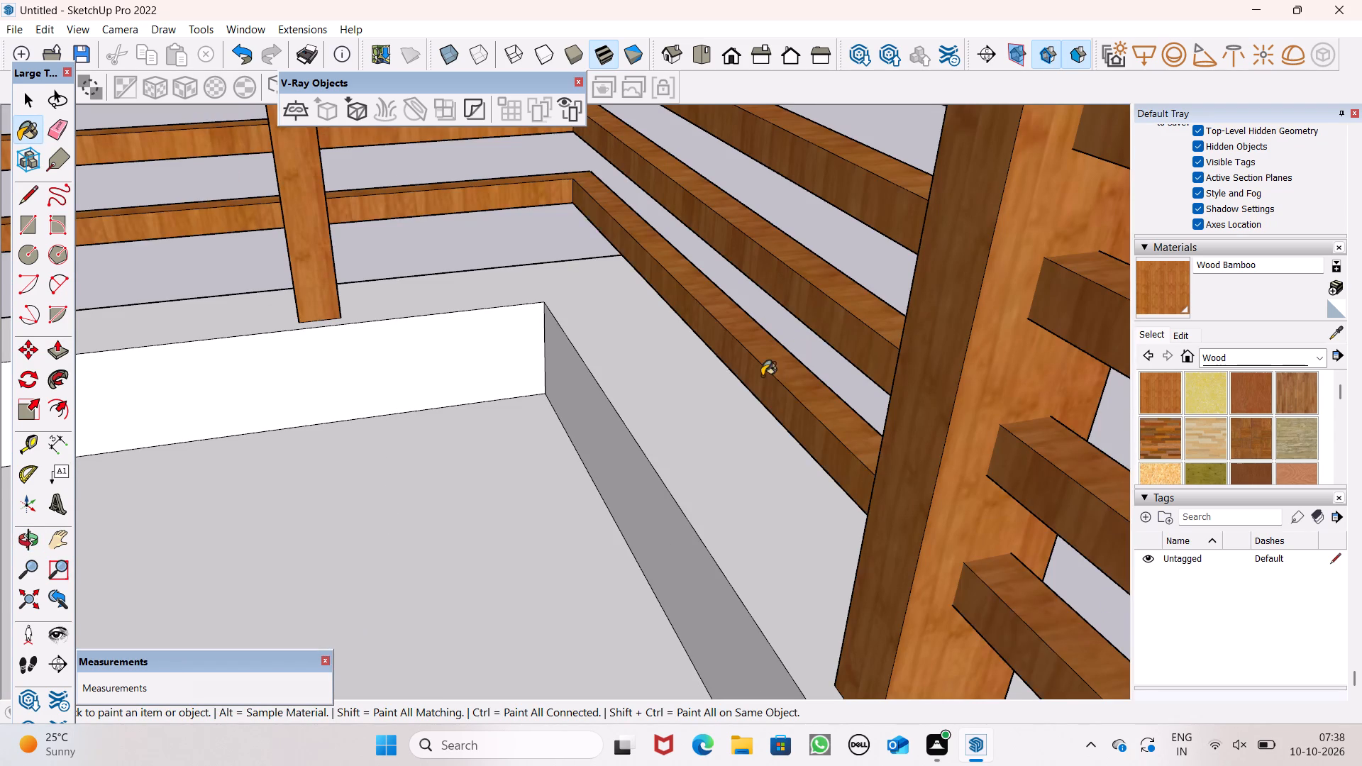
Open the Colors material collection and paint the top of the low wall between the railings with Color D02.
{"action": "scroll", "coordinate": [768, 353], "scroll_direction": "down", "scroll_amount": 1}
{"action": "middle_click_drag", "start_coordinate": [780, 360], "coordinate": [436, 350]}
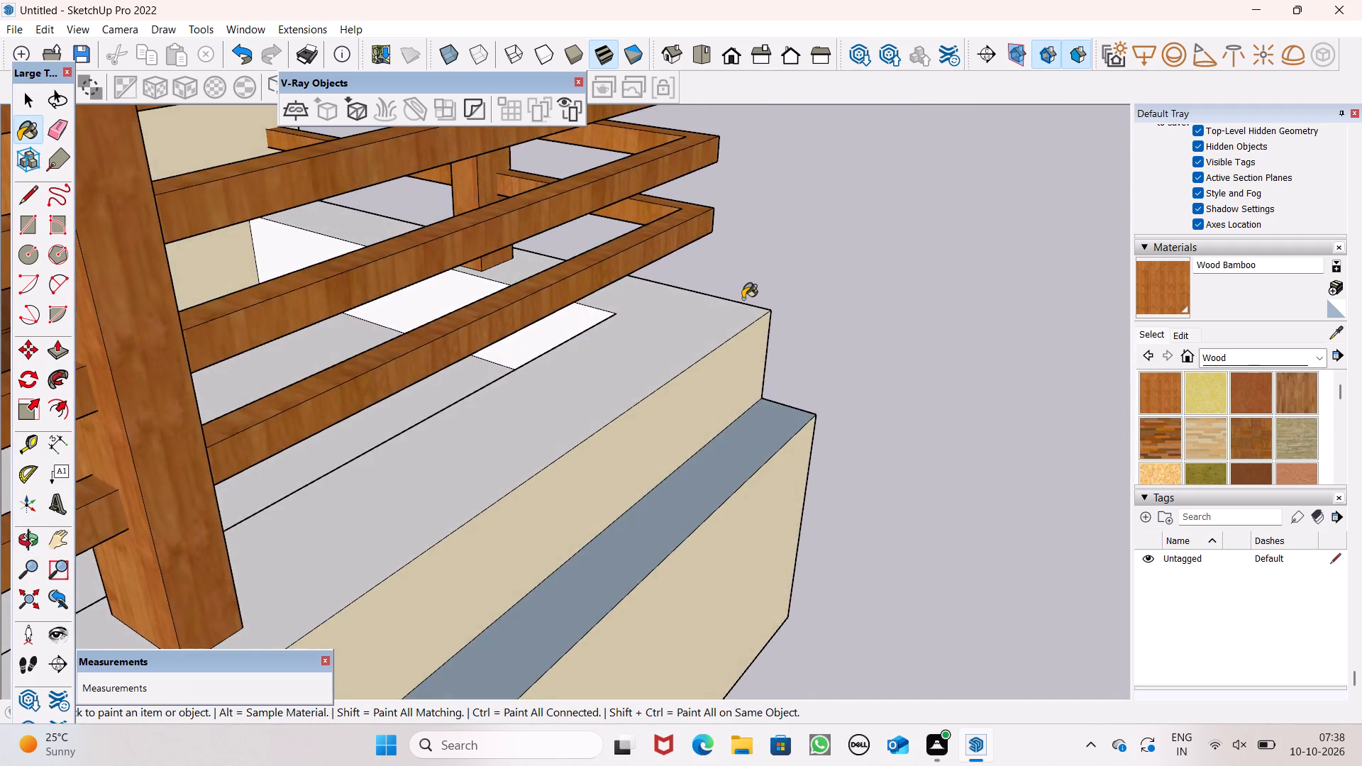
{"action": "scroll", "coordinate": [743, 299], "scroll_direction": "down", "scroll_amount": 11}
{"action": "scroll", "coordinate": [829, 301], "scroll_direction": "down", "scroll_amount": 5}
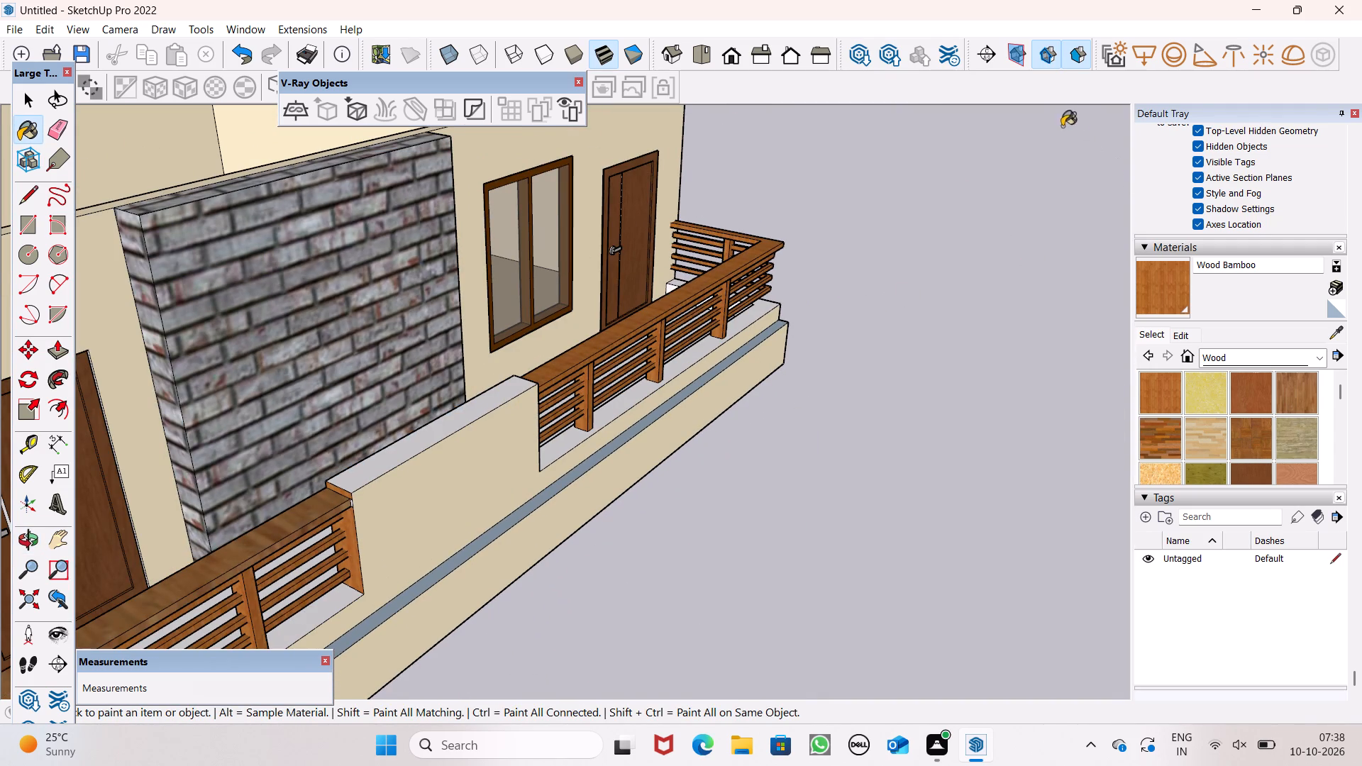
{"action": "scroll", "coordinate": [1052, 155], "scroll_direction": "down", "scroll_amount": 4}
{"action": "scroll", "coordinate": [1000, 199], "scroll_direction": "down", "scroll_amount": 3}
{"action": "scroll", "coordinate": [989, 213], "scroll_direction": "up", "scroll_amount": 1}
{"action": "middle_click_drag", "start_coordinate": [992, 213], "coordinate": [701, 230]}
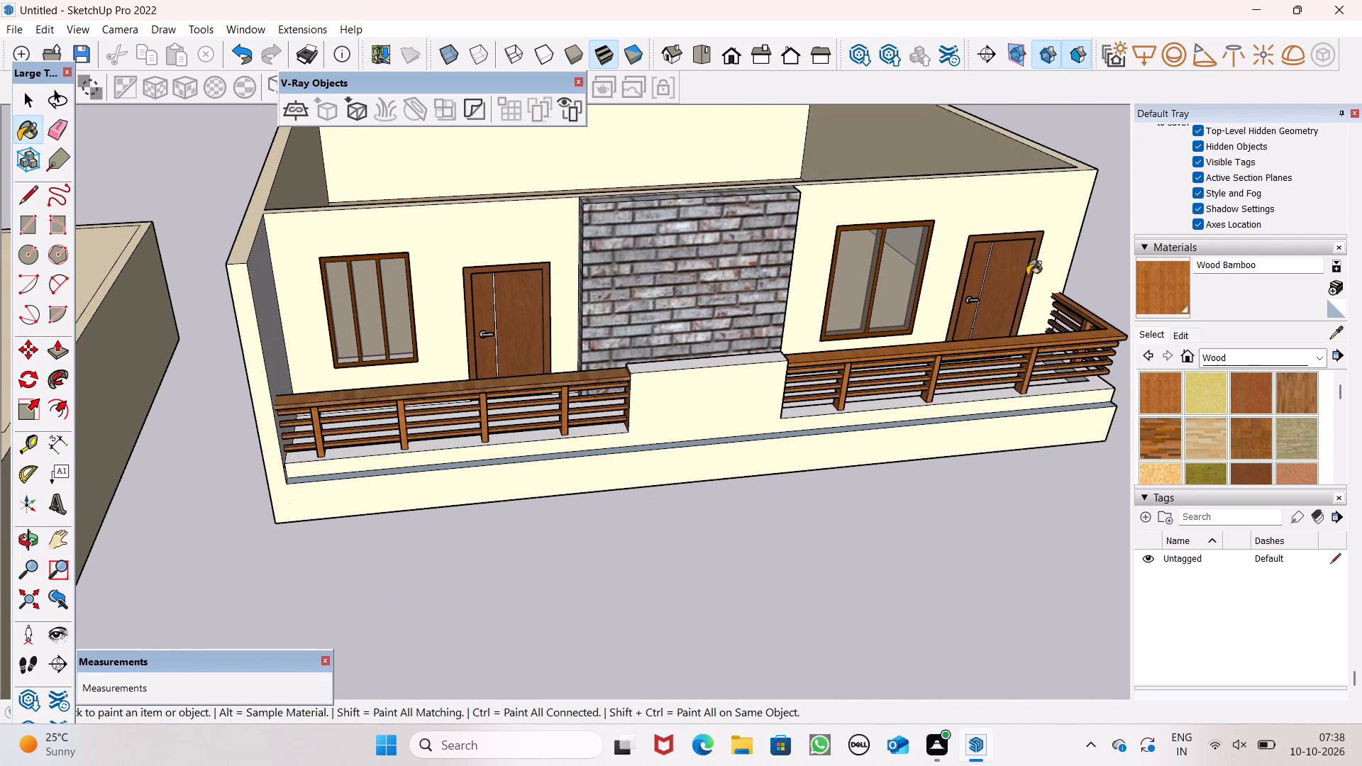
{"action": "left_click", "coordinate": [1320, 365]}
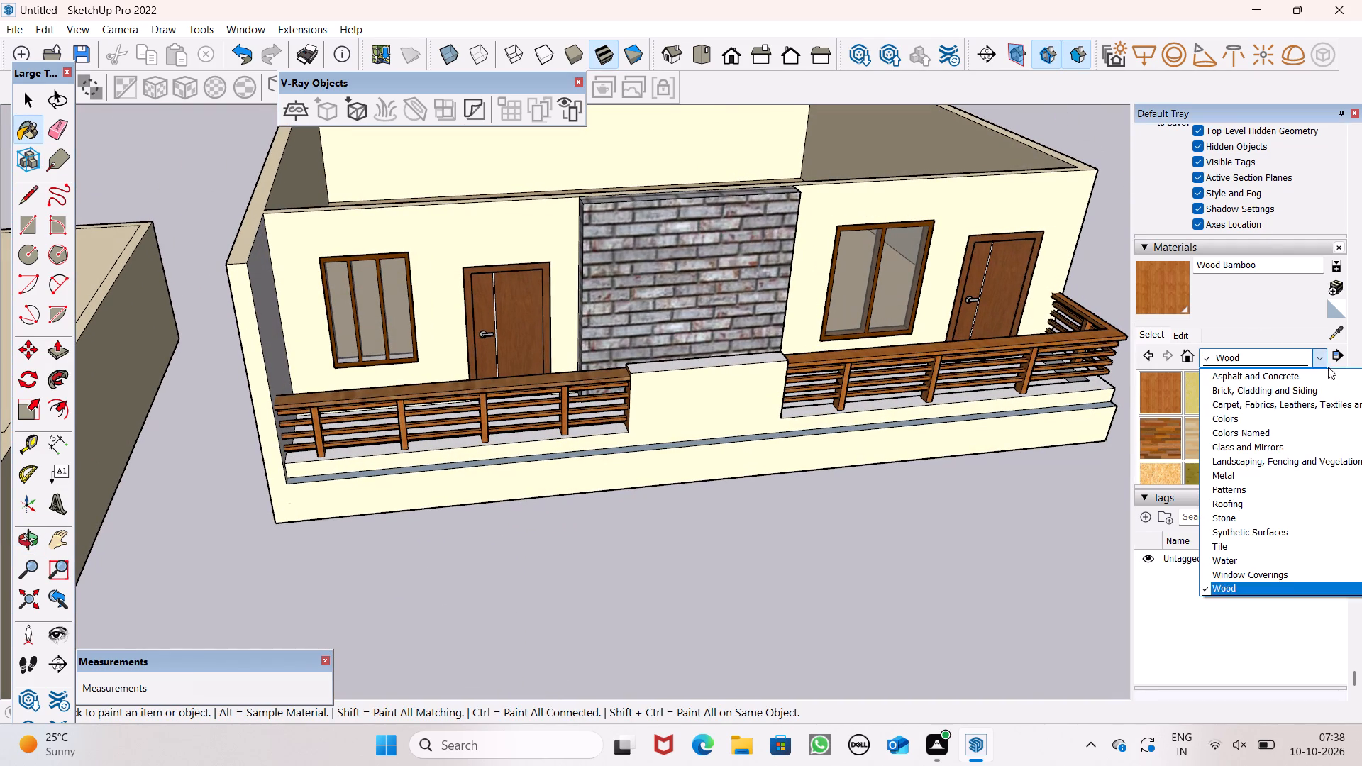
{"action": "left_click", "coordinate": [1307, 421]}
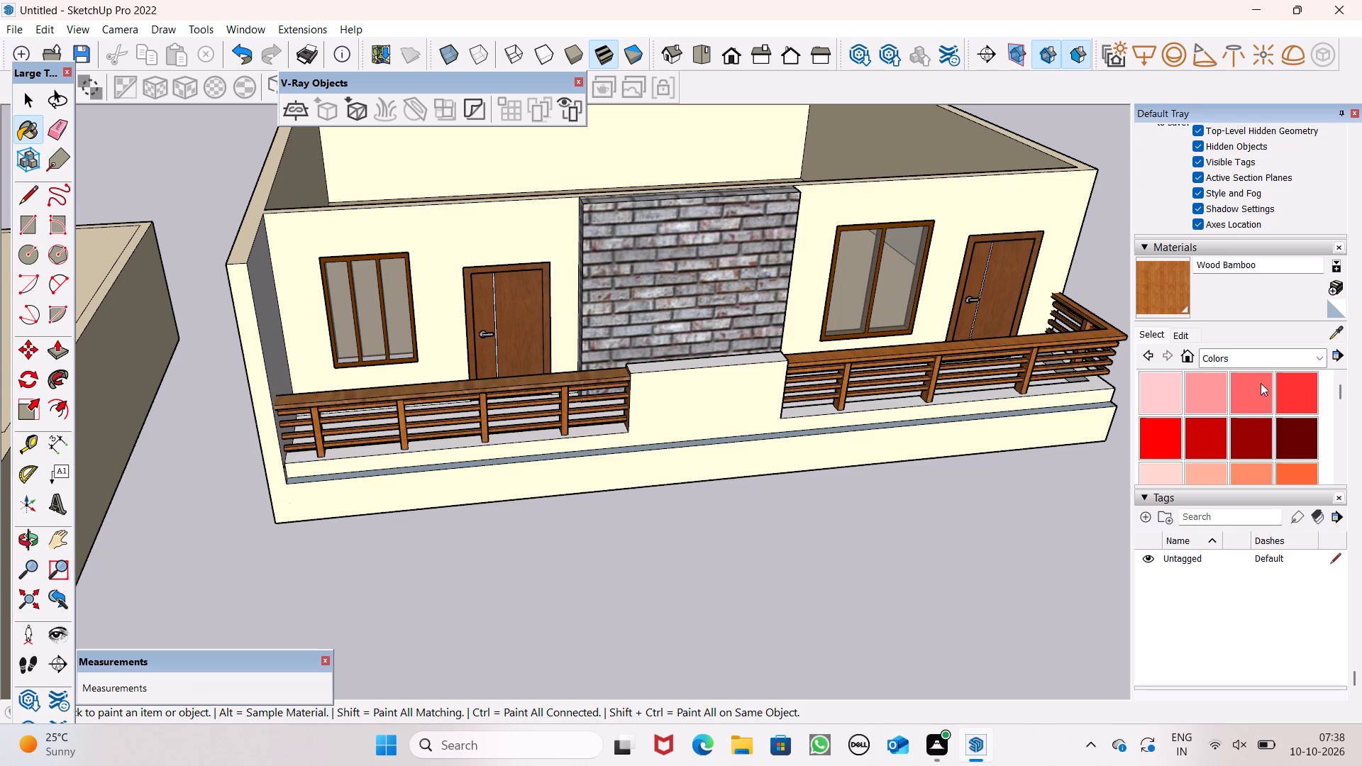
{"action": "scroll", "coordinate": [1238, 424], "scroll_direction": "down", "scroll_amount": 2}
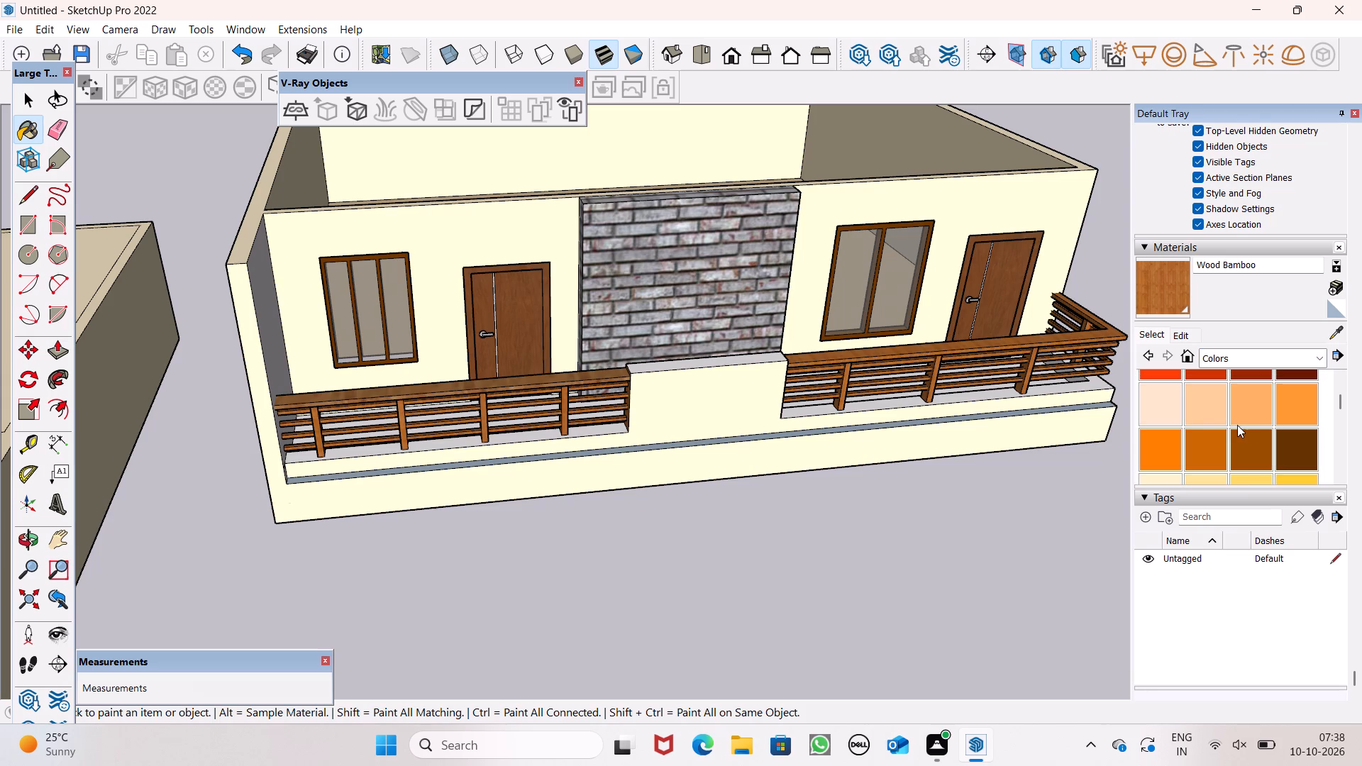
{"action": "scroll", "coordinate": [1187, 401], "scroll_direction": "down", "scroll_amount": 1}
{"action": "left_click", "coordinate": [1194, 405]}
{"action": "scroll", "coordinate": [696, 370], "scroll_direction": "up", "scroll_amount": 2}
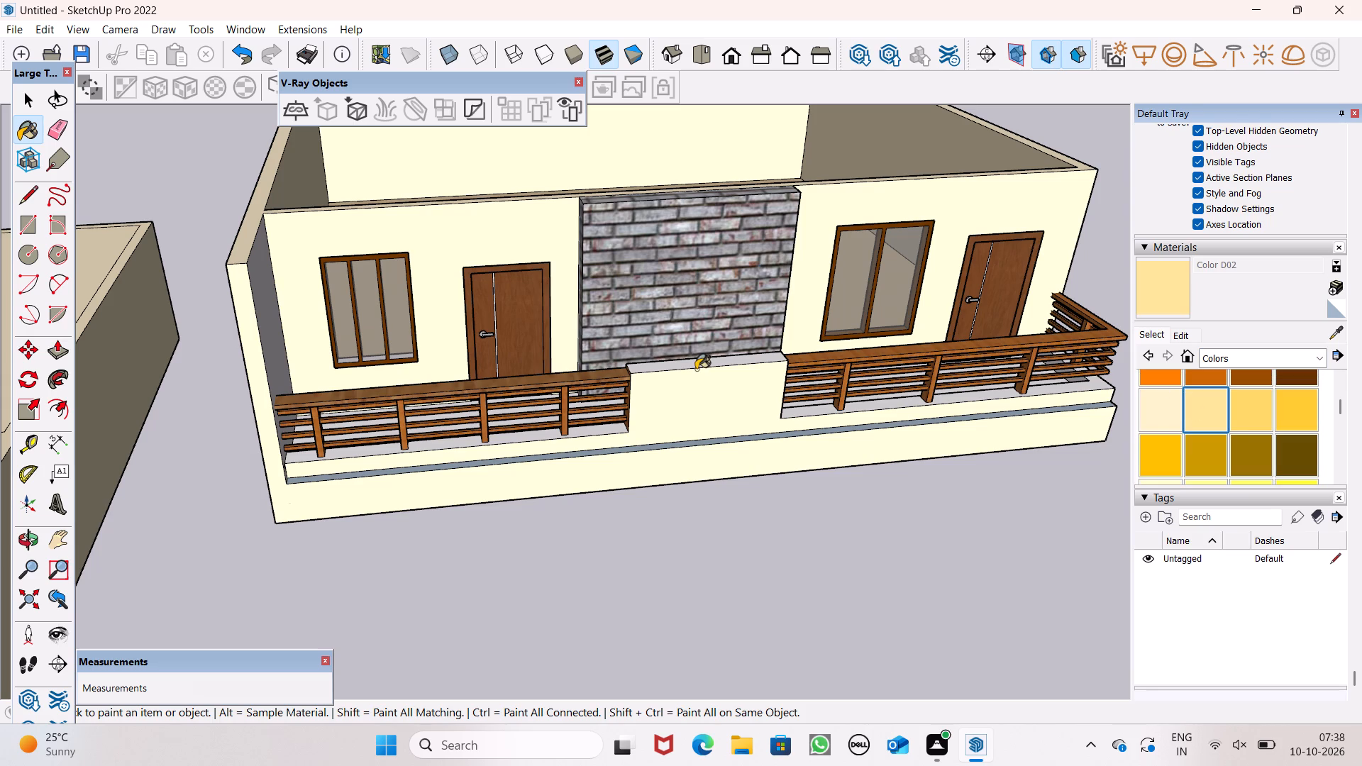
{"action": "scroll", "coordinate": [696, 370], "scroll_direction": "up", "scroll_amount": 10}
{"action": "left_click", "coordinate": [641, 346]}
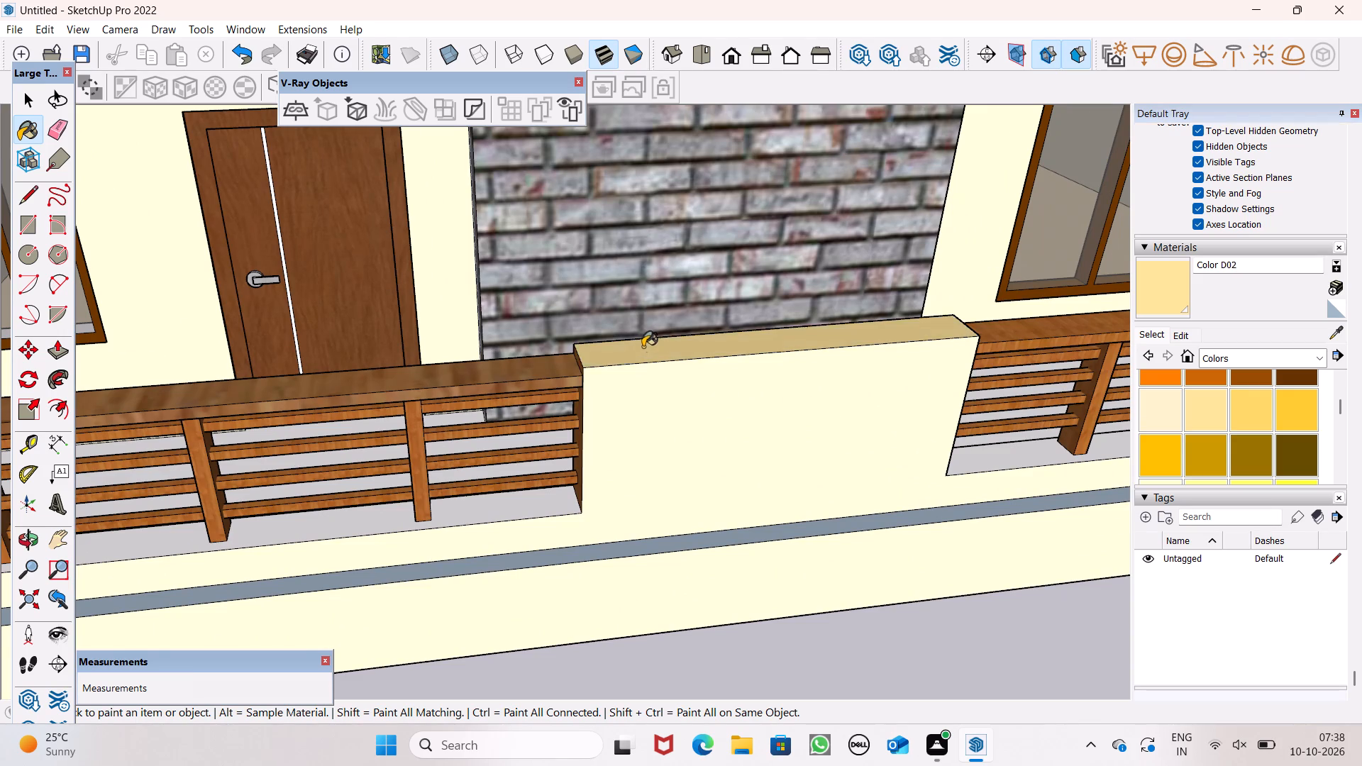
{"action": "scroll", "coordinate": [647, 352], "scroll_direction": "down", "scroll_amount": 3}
Paint the top of the low wall between the railings and the ledges beneath both railings with Color D01.
{"action": "left_click", "coordinate": [1168, 402]}
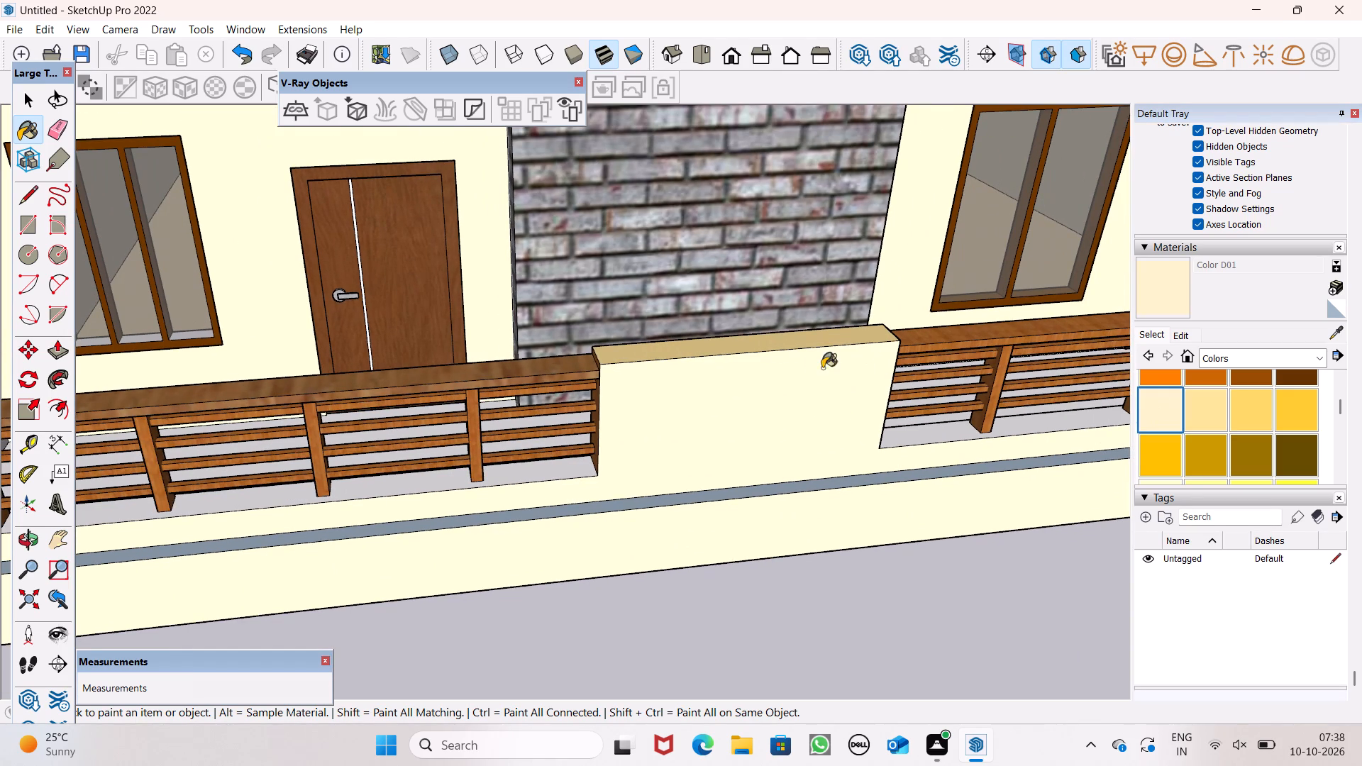
{"action": "left_click", "coordinate": [765, 348]}
{"action": "scroll", "coordinate": [766, 382], "scroll_direction": "up", "scroll_amount": 1}
{"action": "middle_click_drag", "start_coordinate": [771, 457], "coordinate": [544, 492]}
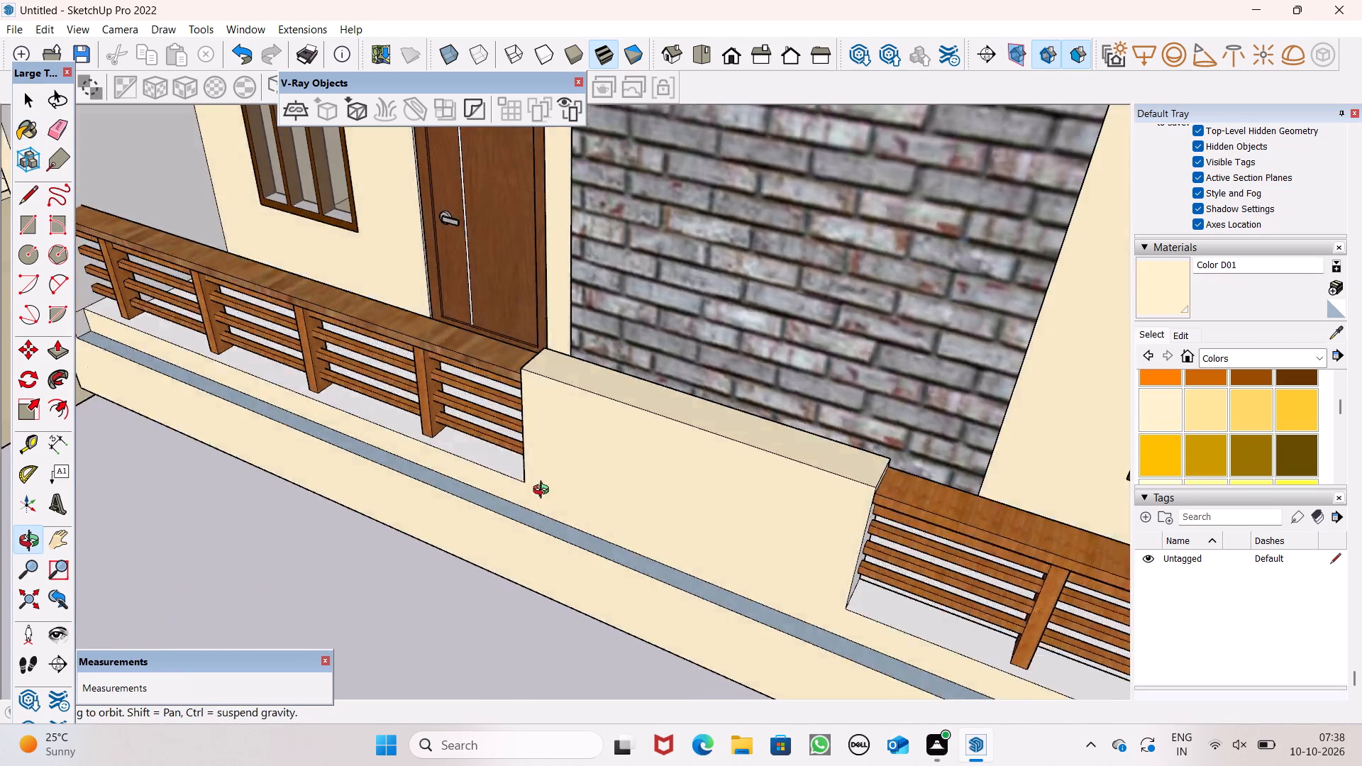
{"action": "middle_click_drag", "start_coordinate": [544, 492], "coordinate": [666, 472]}
{"action": "left_click", "coordinate": [507, 475]}
{"action": "scroll", "coordinate": [628, 416], "scroll_direction": "down", "scroll_amount": 5}
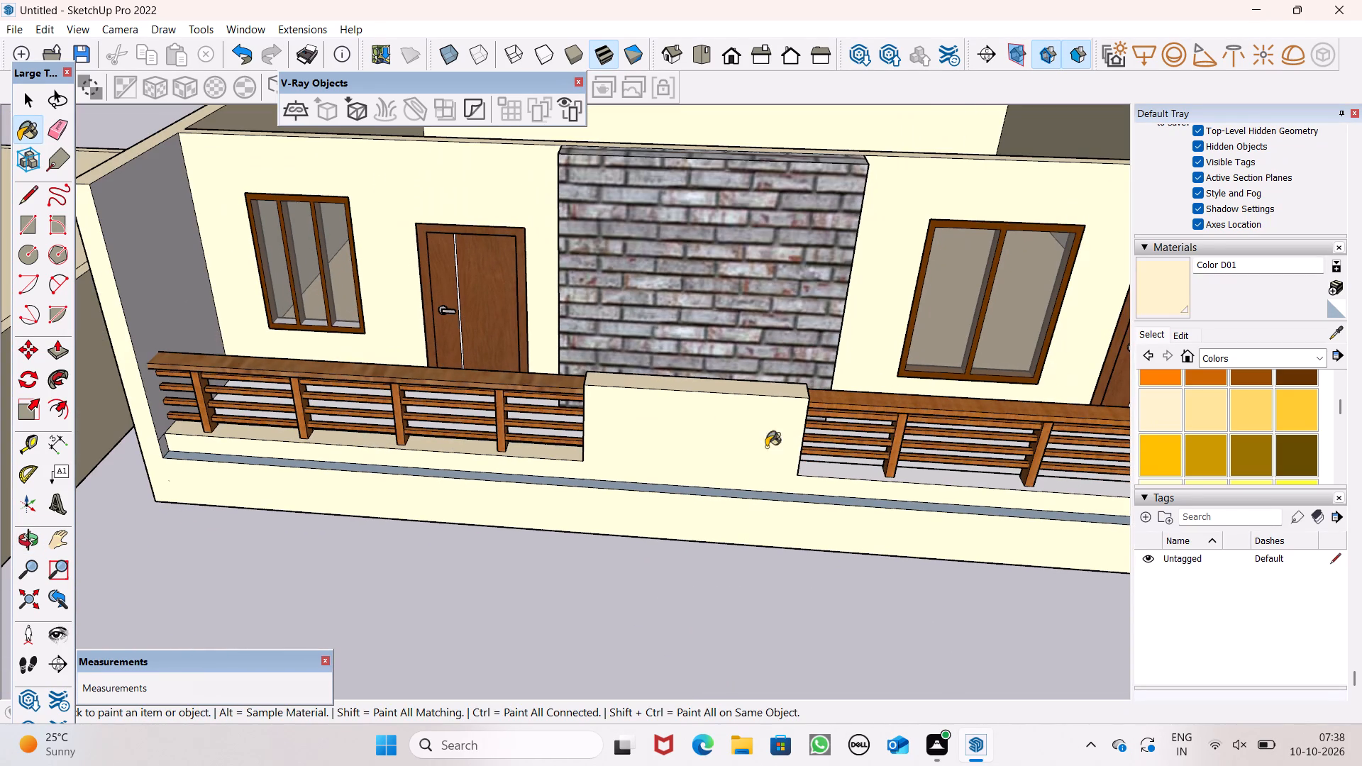
{"action": "left_click", "coordinate": [841, 472]}
Paint the balcony's far end wall, the adjoining ledge end and the narrow step along the front base with Color D01.
{"action": "middle_click_drag", "start_coordinate": [663, 434], "coordinate": [329, 495]}
{"action": "scroll", "coordinate": [663, 435], "scroll_direction": "up", "scroll_amount": 1}
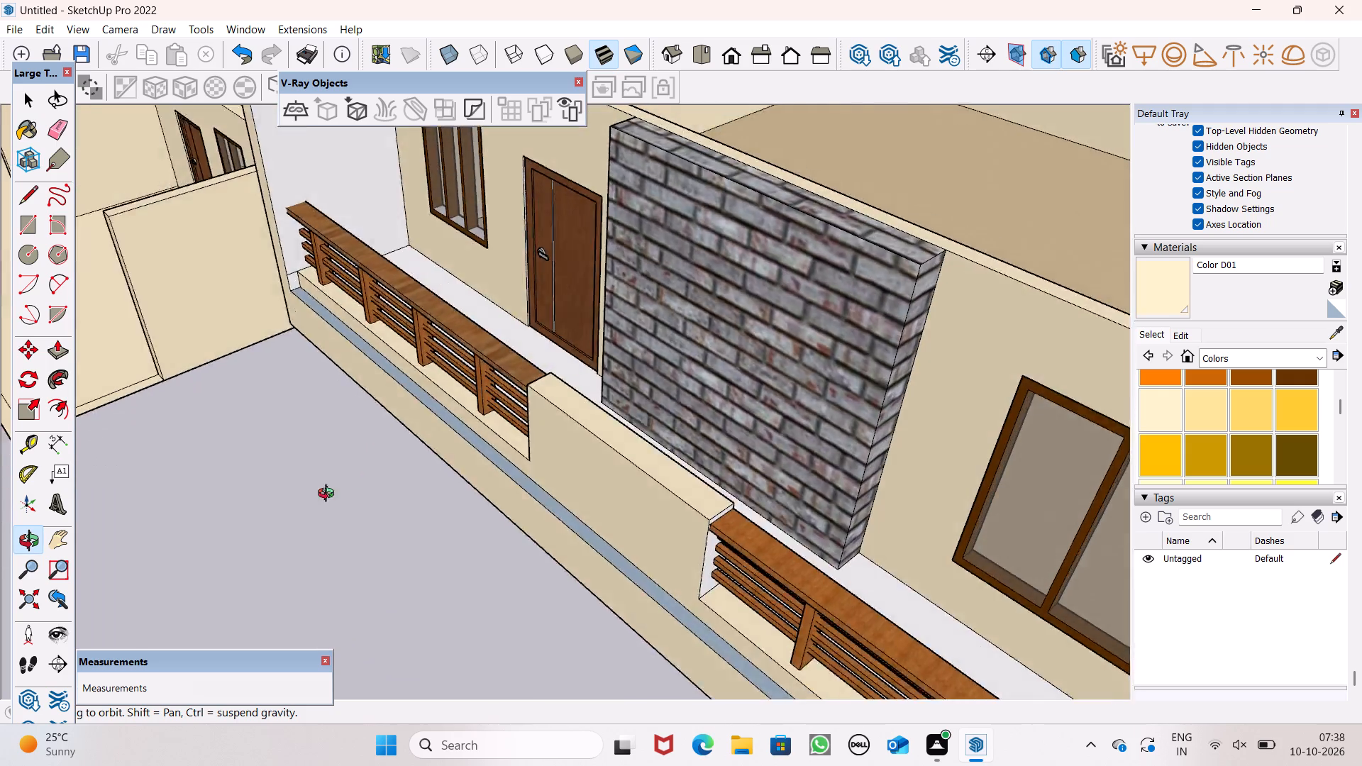
{"action": "middle_click_drag", "start_coordinate": [329, 495], "coordinate": [313, 474]}
{"action": "left_click", "coordinate": [358, 150]}
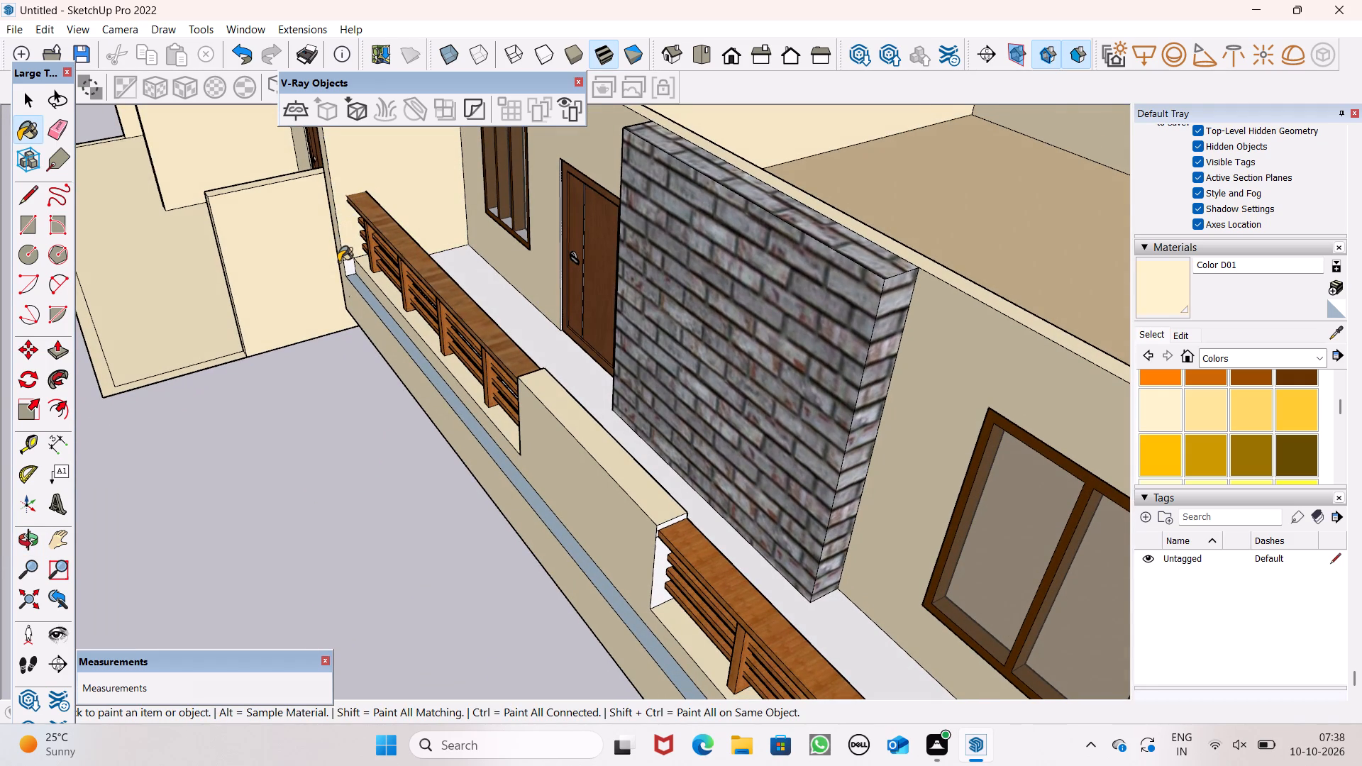
{"action": "scroll", "coordinate": [338, 262], "scroll_direction": "up", "scroll_amount": 8}
{"action": "left_click", "coordinate": [364, 267]}
{"action": "left_click", "coordinate": [387, 319]}
{"action": "scroll", "coordinate": [394, 274], "scroll_direction": "down", "scroll_amount": 3}
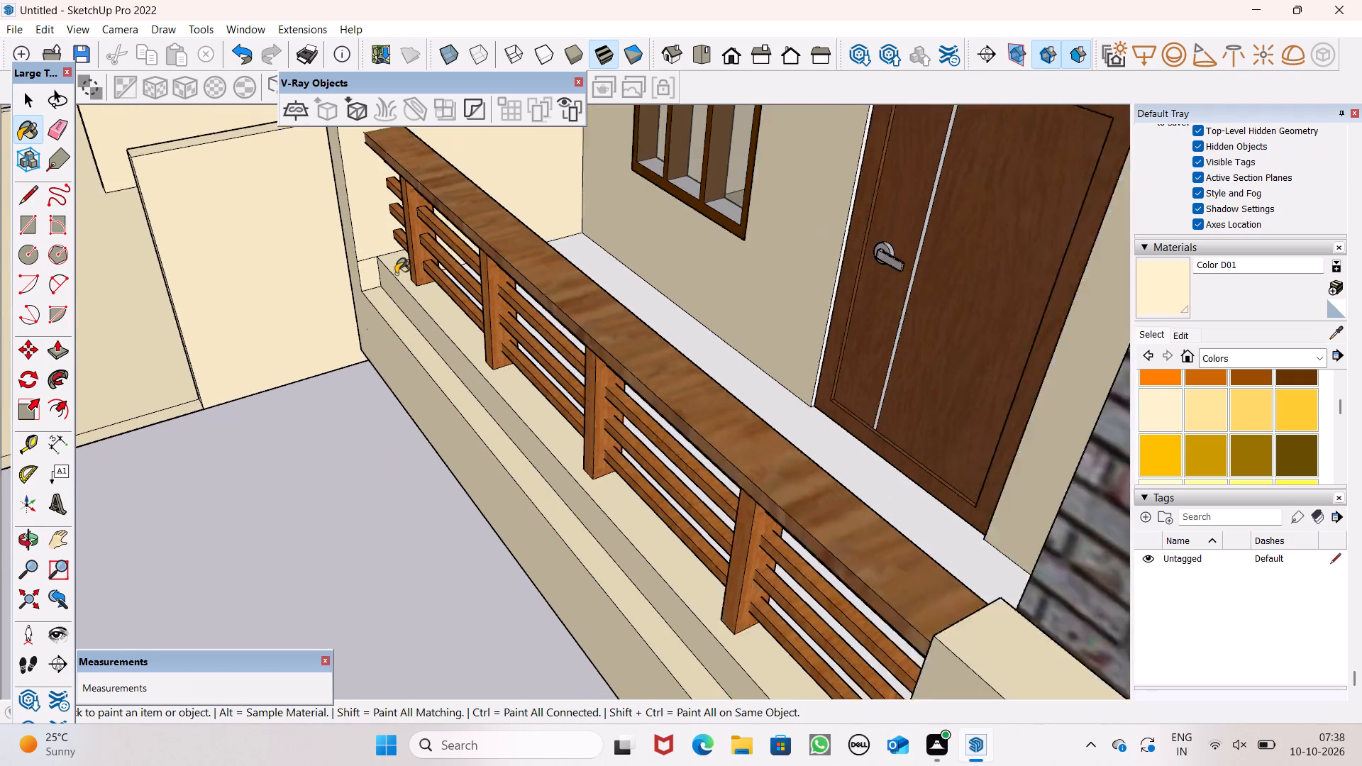
{"action": "scroll", "coordinate": [396, 274], "scroll_direction": "down", "scroll_amount": 14}
Paint the white outer face of the curb below the railing's short end with Color D01.
{"action": "middle_click_drag", "start_coordinate": [780, 460], "coordinate": [723, 382]}
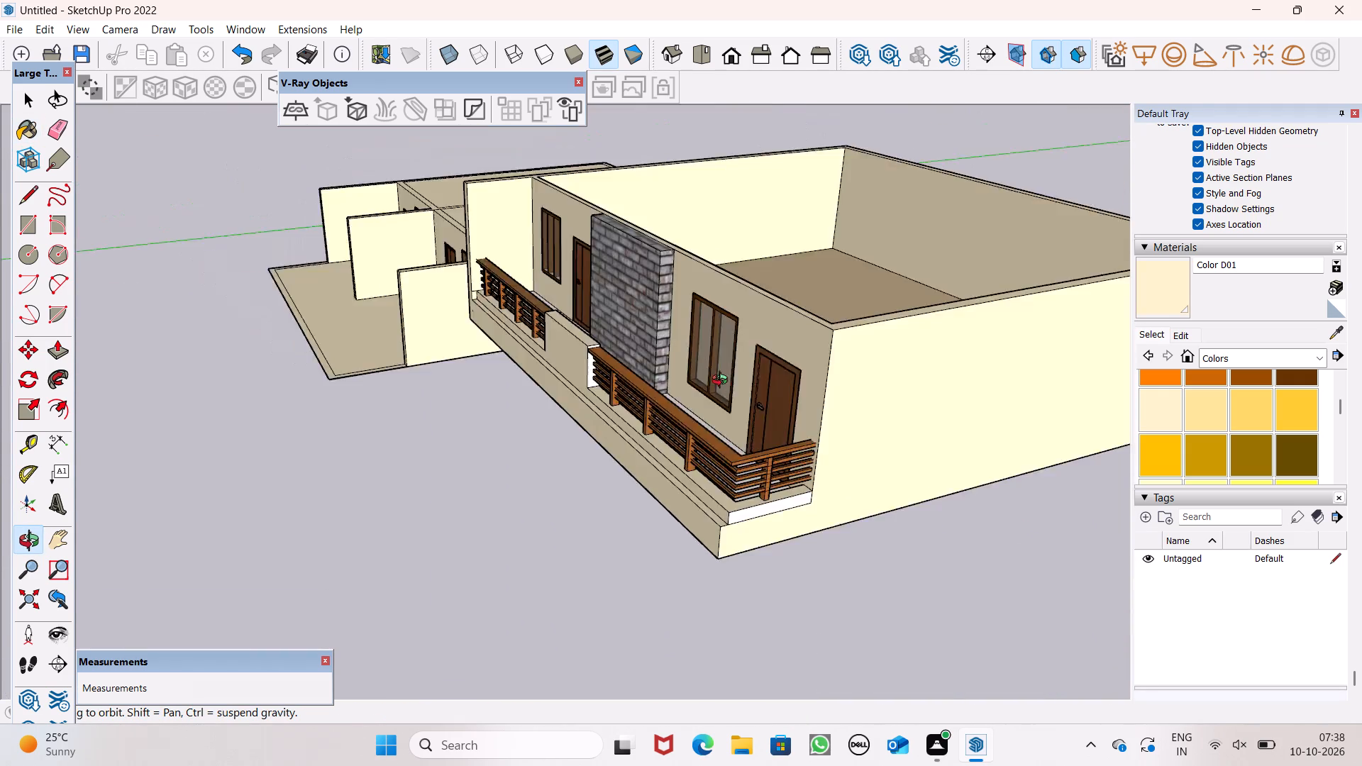
{"action": "middle_click_drag", "start_coordinate": [723, 382], "coordinate": [670, 326]}
{"action": "scroll", "coordinate": [659, 460], "scroll_direction": "up", "scroll_amount": 8}
{"action": "left_click", "coordinate": [713, 450]}
Paint the curb's inner side faces along the railing's long side and short end with Color D01.
{"action": "middle_click_drag", "start_coordinate": [756, 438], "coordinate": [1105, 551]}
{"action": "scroll", "coordinate": [1120, 618], "scroll_direction": "up", "scroll_amount": 1}
{"action": "middle_click_drag", "start_coordinate": [753, 349], "coordinate": [678, 684]}
{"action": "scroll", "coordinate": [687, 706], "scroll_direction": "up", "scroll_amount": 1}
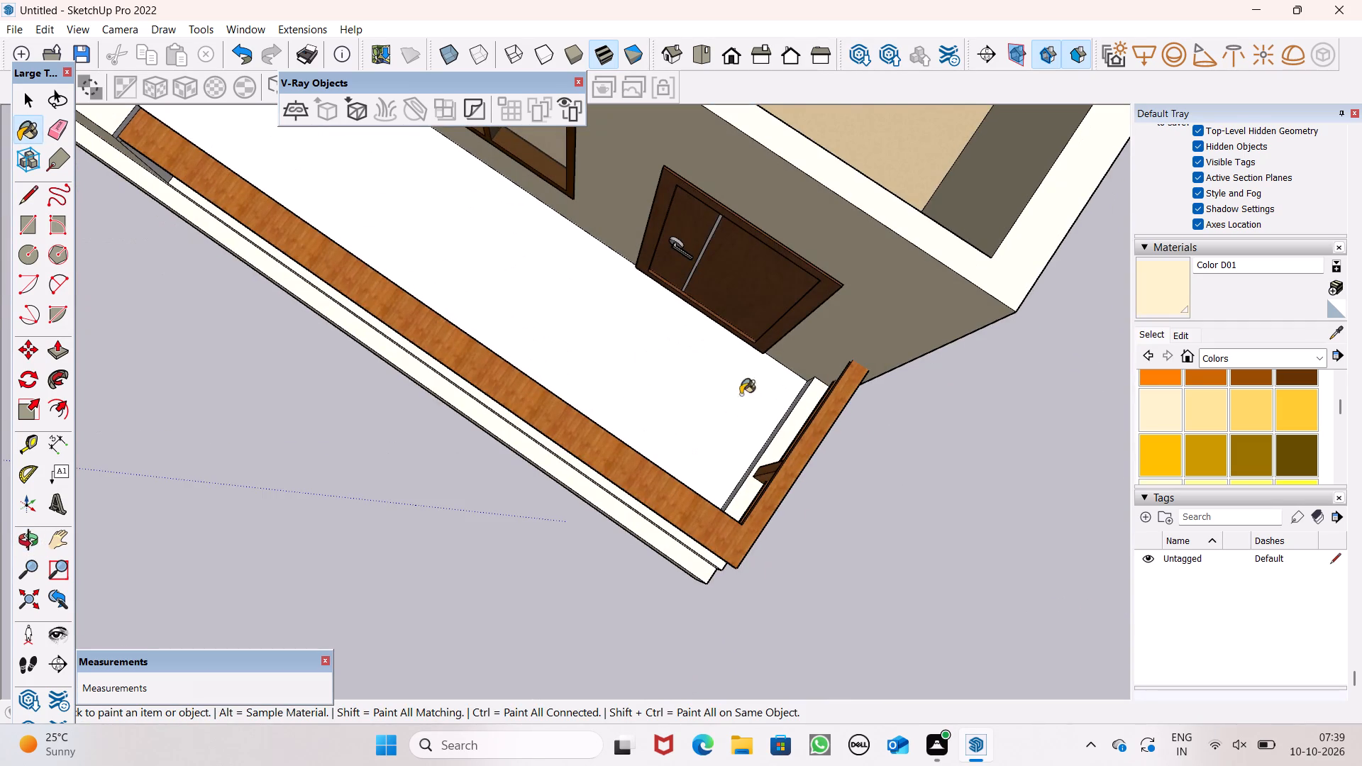
{"action": "scroll", "coordinate": [776, 443], "scroll_direction": "up", "scroll_amount": 6}
{"action": "left_click", "coordinate": [806, 438]}
{"action": "scroll", "coordinate": [801, 435], "scroll_direction": "up", "scroll_amount": 1}
{"action": "middle_click_drag", "start_coordinate": [801, 437], "coordinate": [1061, 489]}
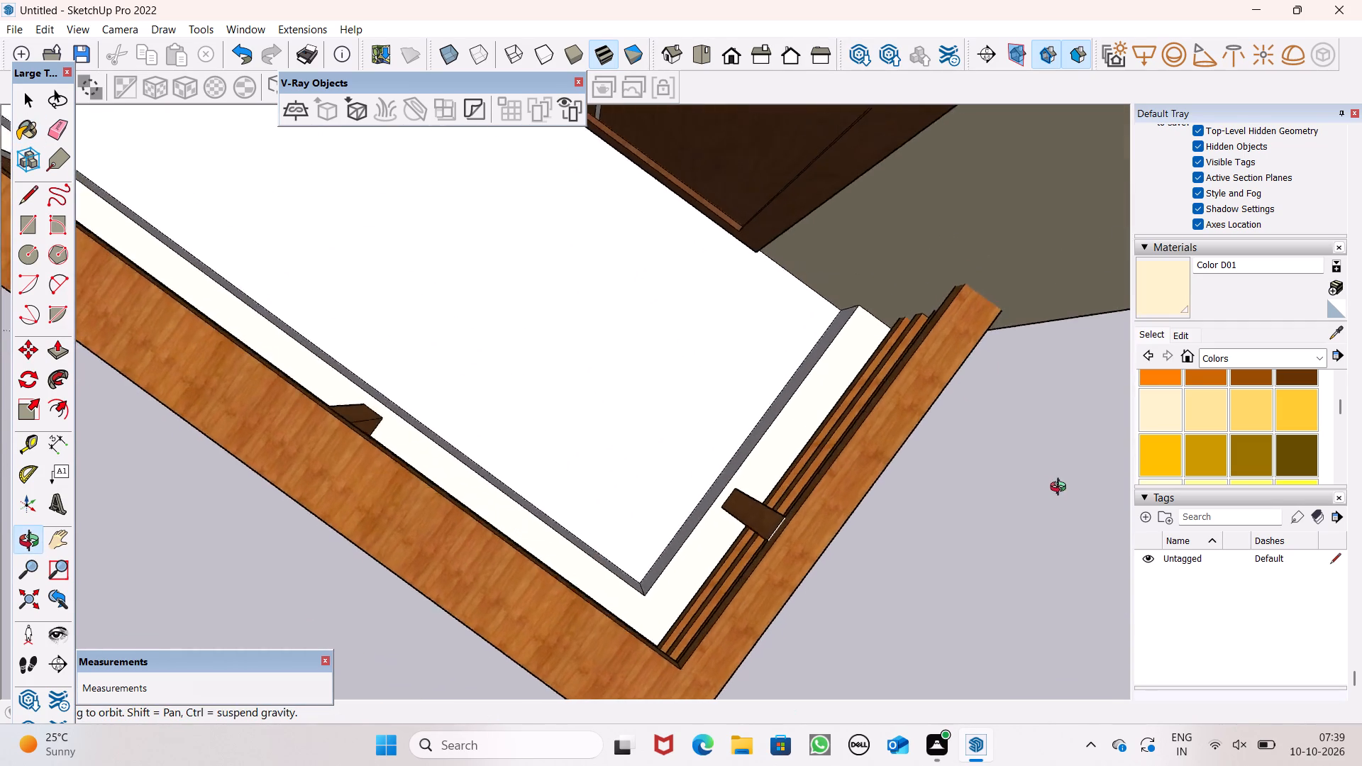
{"action": "middle_click_drag", "start_coordinate": [1061, 489], "coordinate": [1061, 464]}
{"action": "scroll", "coordinate": [467, 427], "scroll_direction": "up", "scroll_amount": 5}
{"action": "scroll", "coordinate": [651, 498], "scroll_direction": "up", "scroll_amount": 6}
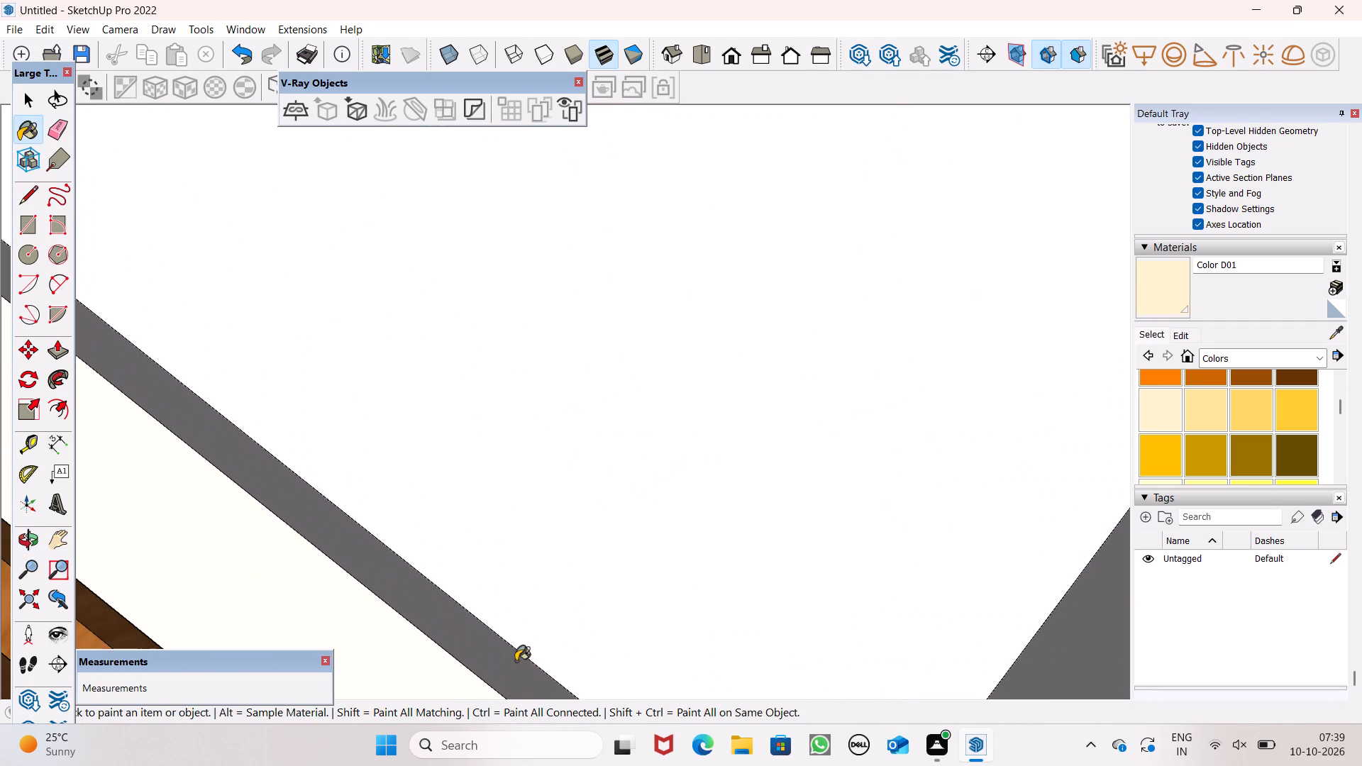
{"action": "left_click", "coordinate": [516, 661]}
{"action": "scroll", "coordinate": [523, 586], "scroll_direction": "down", "scroll_amount": 2}
{"action": "middle_click_drag", "start_coordinate": [791, 660], "coordinate": [951, 680]}
{"action": "left_click", "coordinate": [995, 616]}
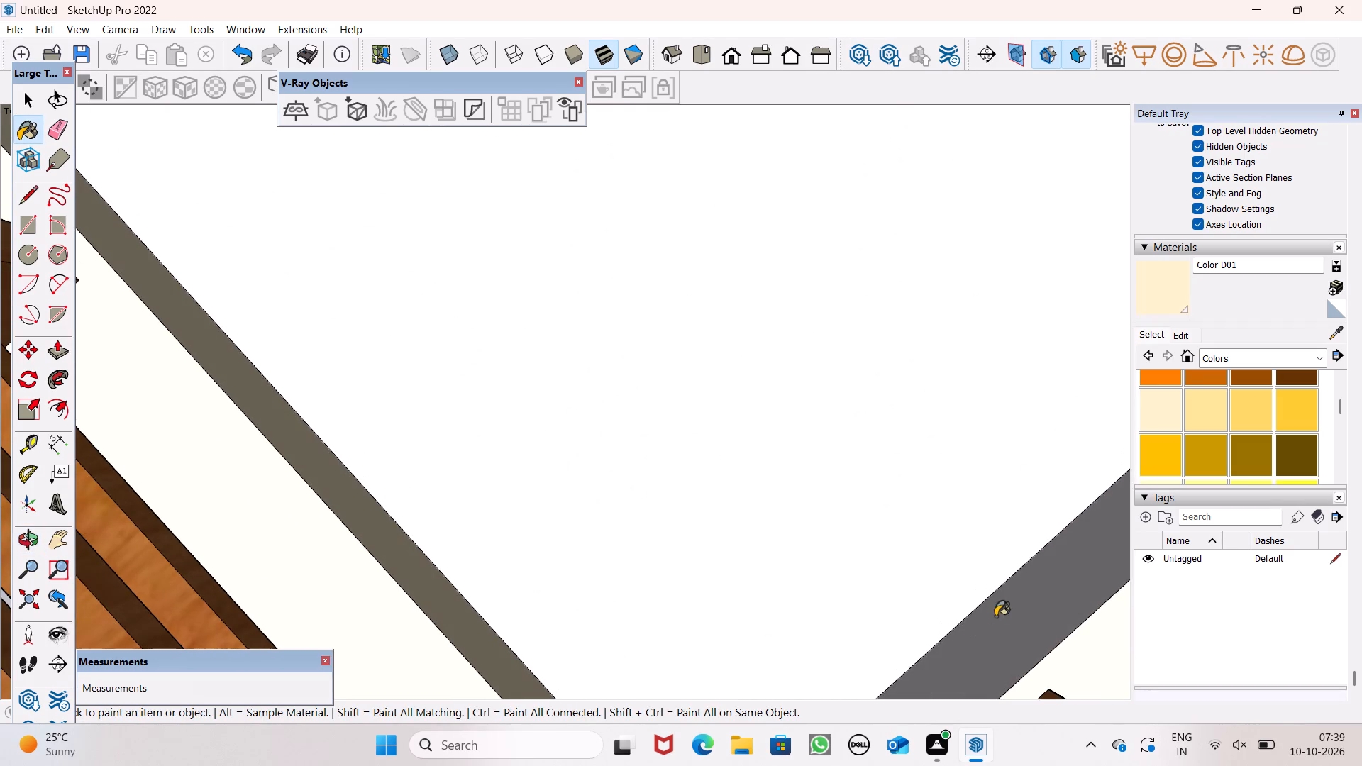
Examine both parts of the house model from a distance to review the painted surfaces.
{"action": "scroll", "coordinate": [1004, 584], "scroll_direction": "down", "scroll_amount": 18}
{"action": "scroll", "coordinate": [980, 573], "scroll_direction": "down", "scroll_amount": 8}
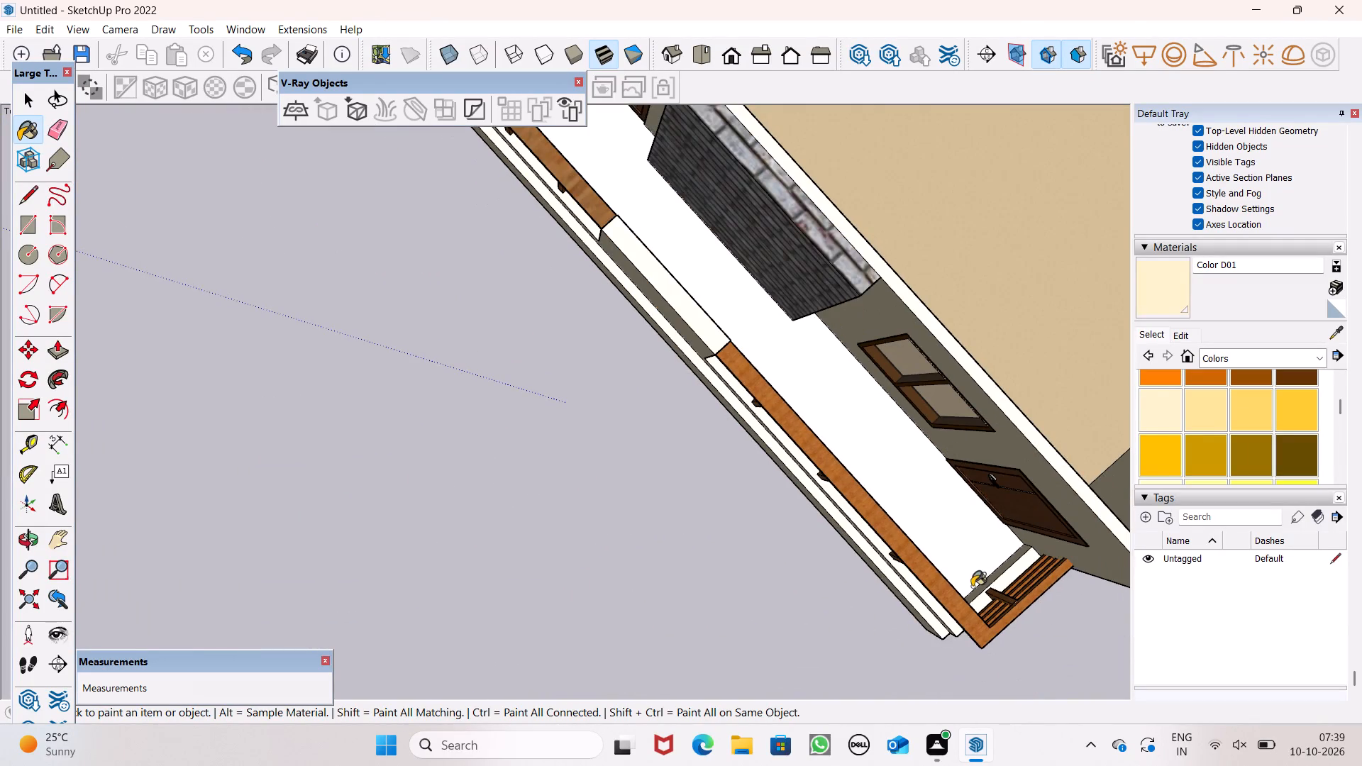
{"action": "scroll", "coordinate": [972, 582], "scroll_direction": "up", "scroll_amount": 1}
{"action": "scroll", "coordinate": [972, 577], "scroll_direction": "down", "scroll_amount": 12}
{"action": "middle_click_drag", "start_coordinate": [967, 567], "coordinate": [809, 215]}
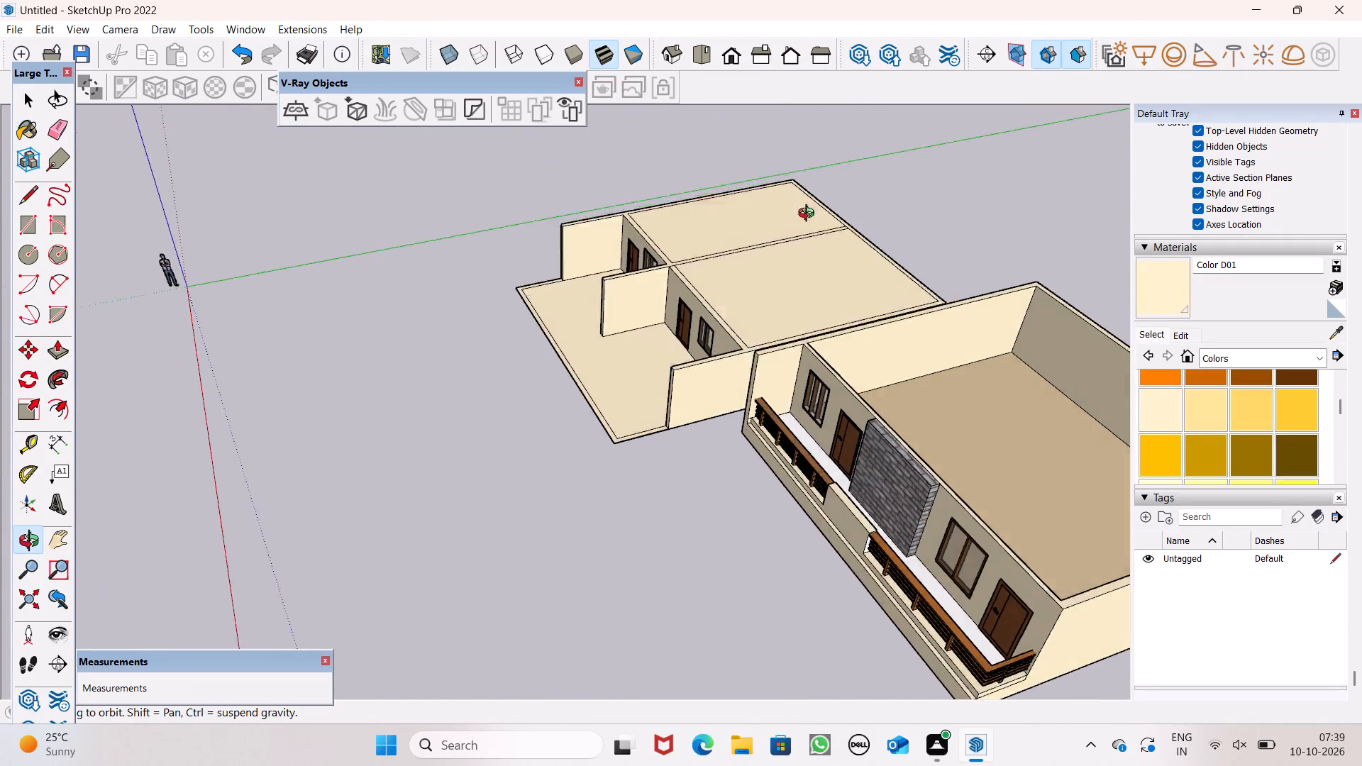
{"action": "middle_click_drag", "start_coordinate": [809, 215], "coordinate": [1043, 219]}
{"action": "scroll", "coordinate": [899, 265], "scroll_direction": "down", "scroll_amount": 5}
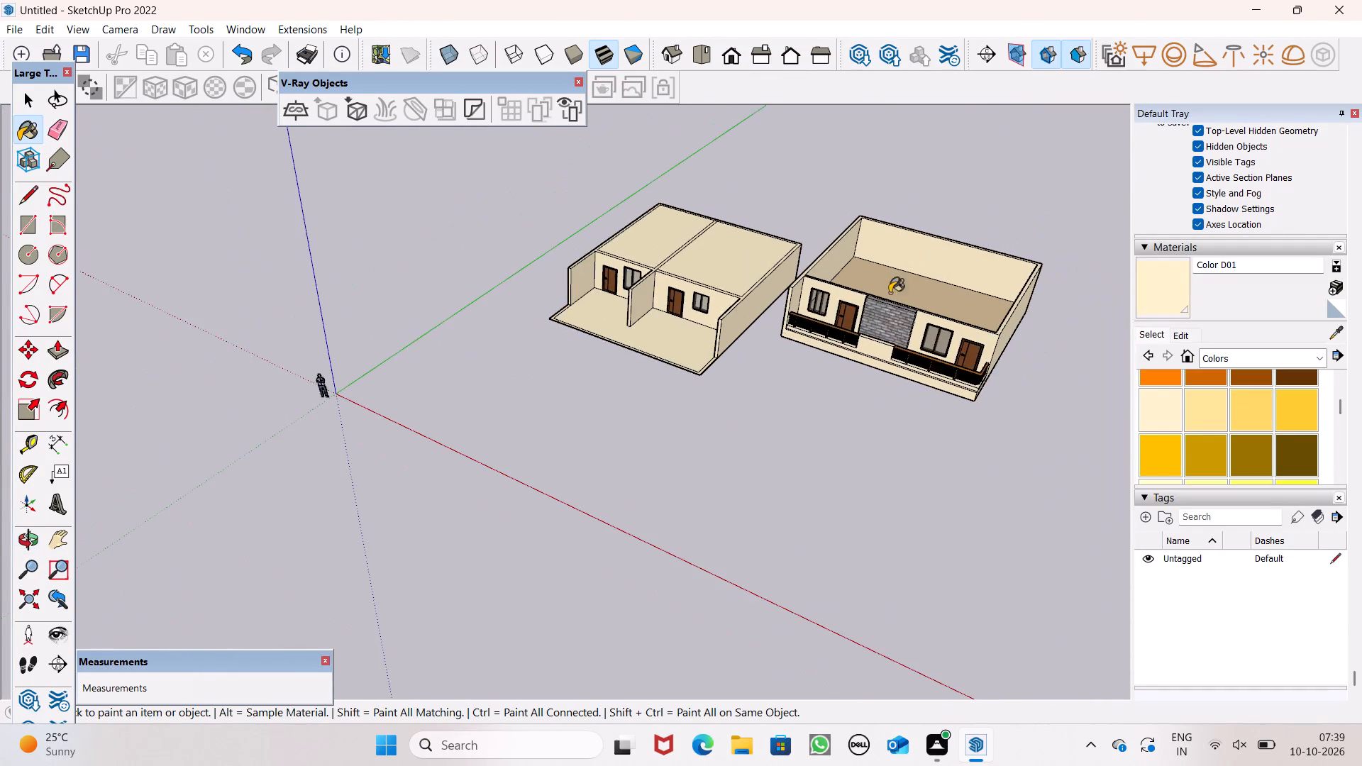
{"action": "scroll", "coordinate": [912, 279], "scroll_direction": "down", "scroll_amount": 2}
{"action": "middle_click_drag", "start_coordinate": [915, 370], "coordinate": [1085, 294]}
{"action": "scroll", "coordinate": [795, 250], "scroll_direction": "up", "scroll_amount": 5}
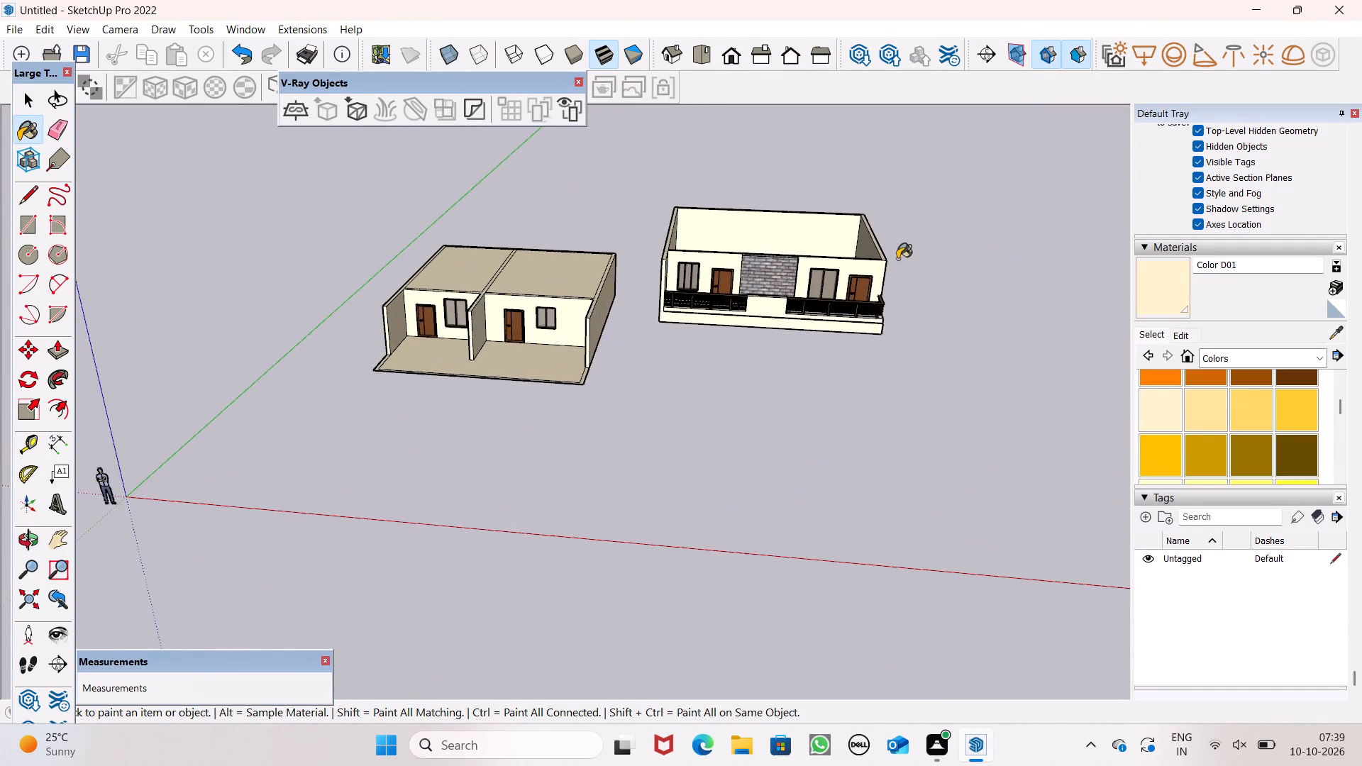
{"action": "scroll", "coordinate": [897, 257], "scroll_direction": "up", "scroll_amount": 15}
{"action": "scroll", "coordinate": [858, 286], "scroll_direction": "down", "scroll_amount": 6}
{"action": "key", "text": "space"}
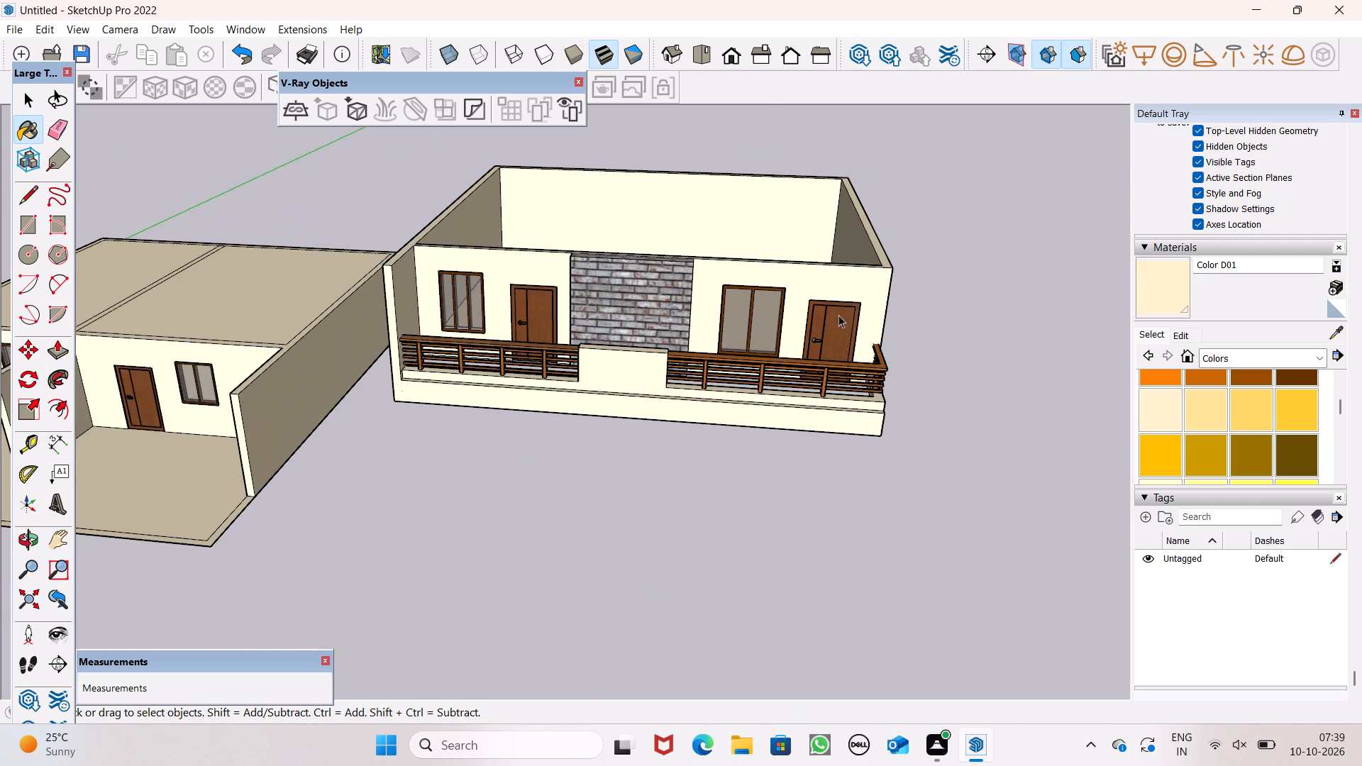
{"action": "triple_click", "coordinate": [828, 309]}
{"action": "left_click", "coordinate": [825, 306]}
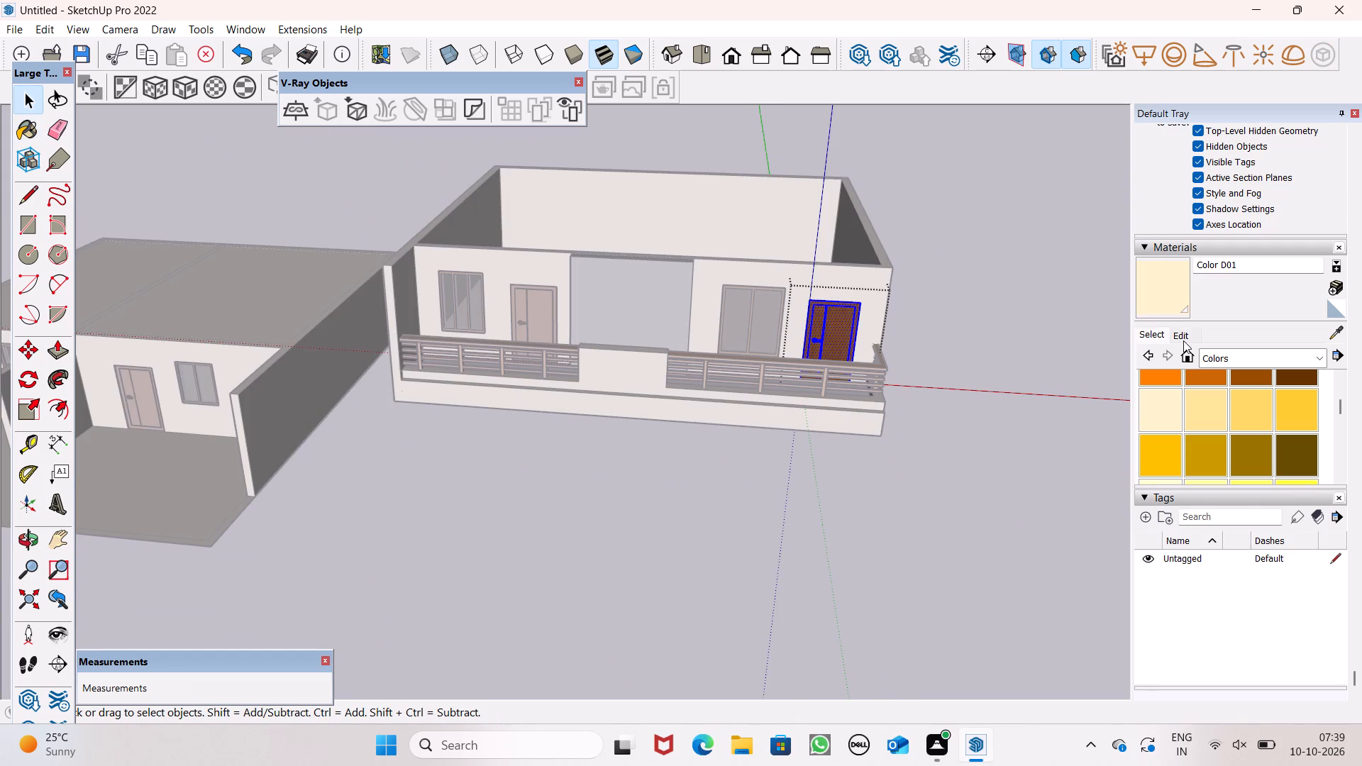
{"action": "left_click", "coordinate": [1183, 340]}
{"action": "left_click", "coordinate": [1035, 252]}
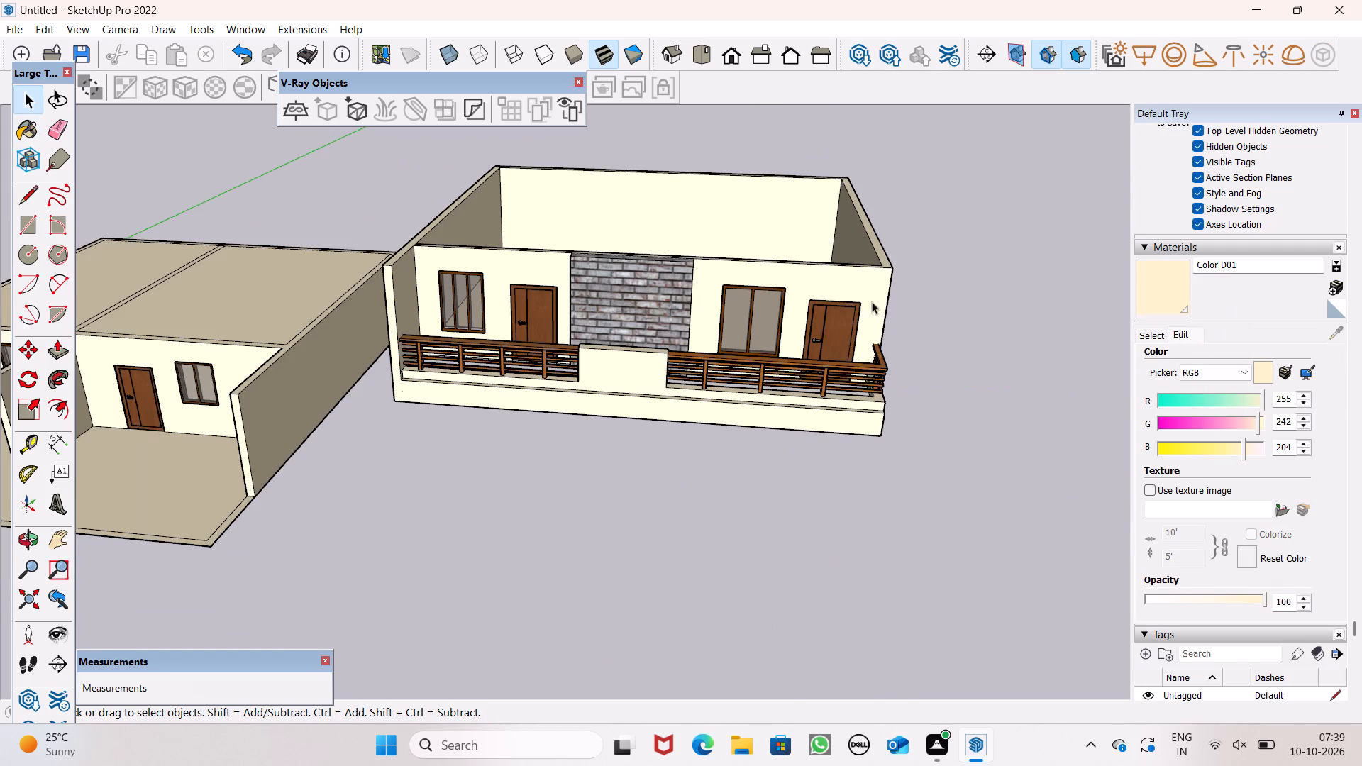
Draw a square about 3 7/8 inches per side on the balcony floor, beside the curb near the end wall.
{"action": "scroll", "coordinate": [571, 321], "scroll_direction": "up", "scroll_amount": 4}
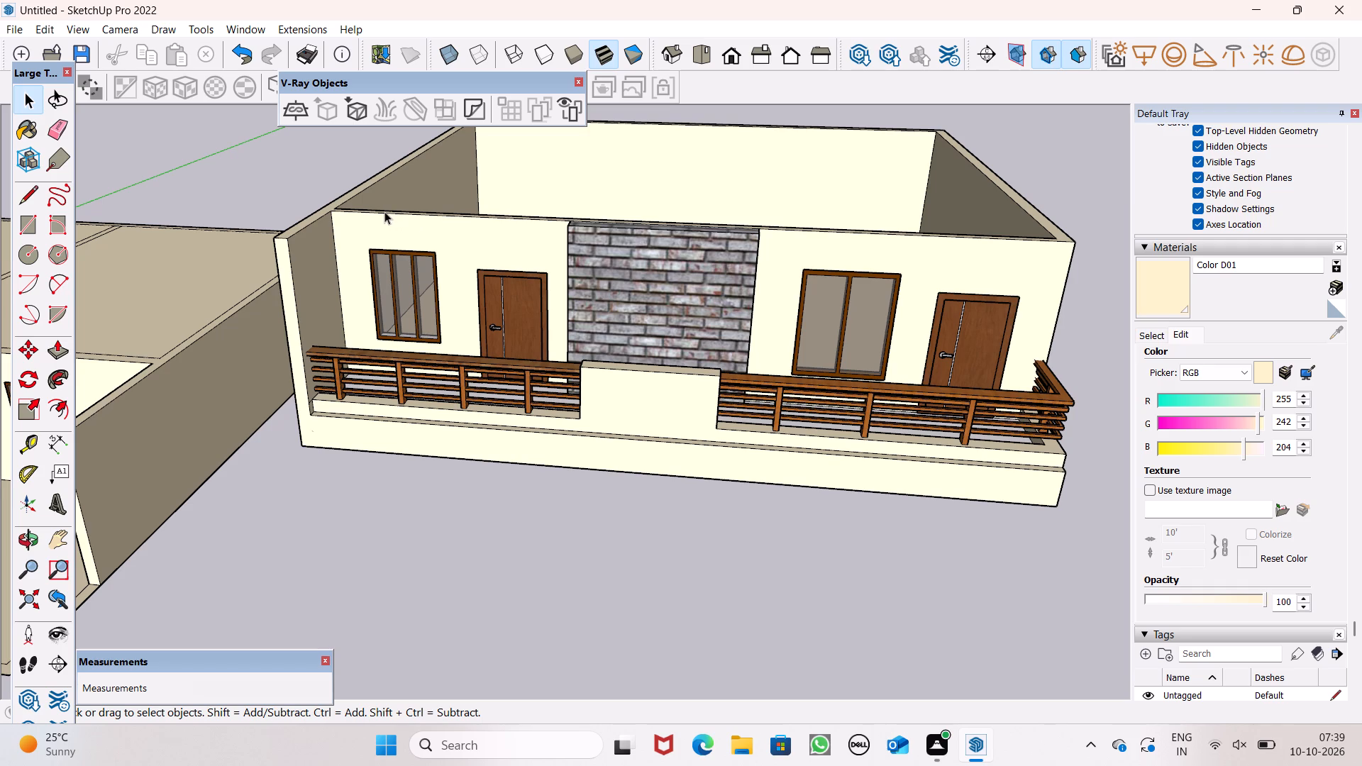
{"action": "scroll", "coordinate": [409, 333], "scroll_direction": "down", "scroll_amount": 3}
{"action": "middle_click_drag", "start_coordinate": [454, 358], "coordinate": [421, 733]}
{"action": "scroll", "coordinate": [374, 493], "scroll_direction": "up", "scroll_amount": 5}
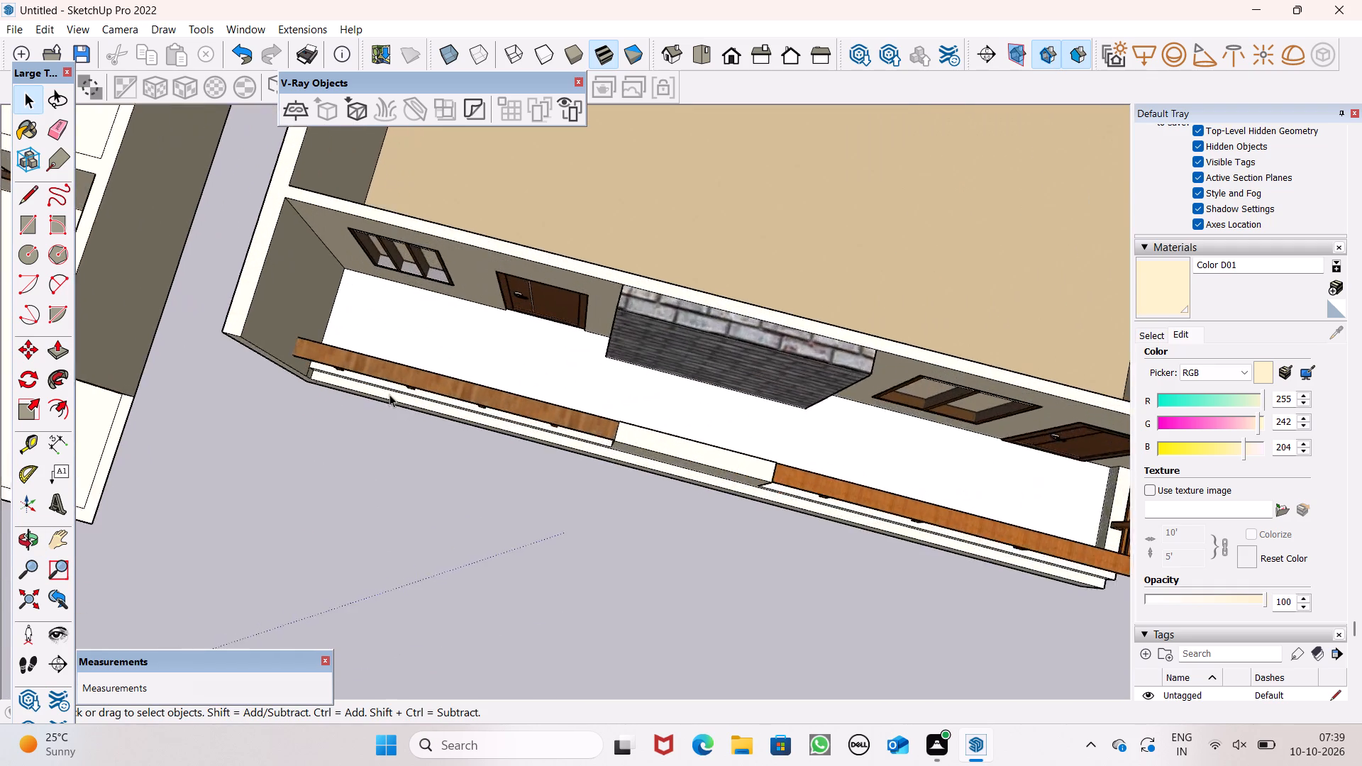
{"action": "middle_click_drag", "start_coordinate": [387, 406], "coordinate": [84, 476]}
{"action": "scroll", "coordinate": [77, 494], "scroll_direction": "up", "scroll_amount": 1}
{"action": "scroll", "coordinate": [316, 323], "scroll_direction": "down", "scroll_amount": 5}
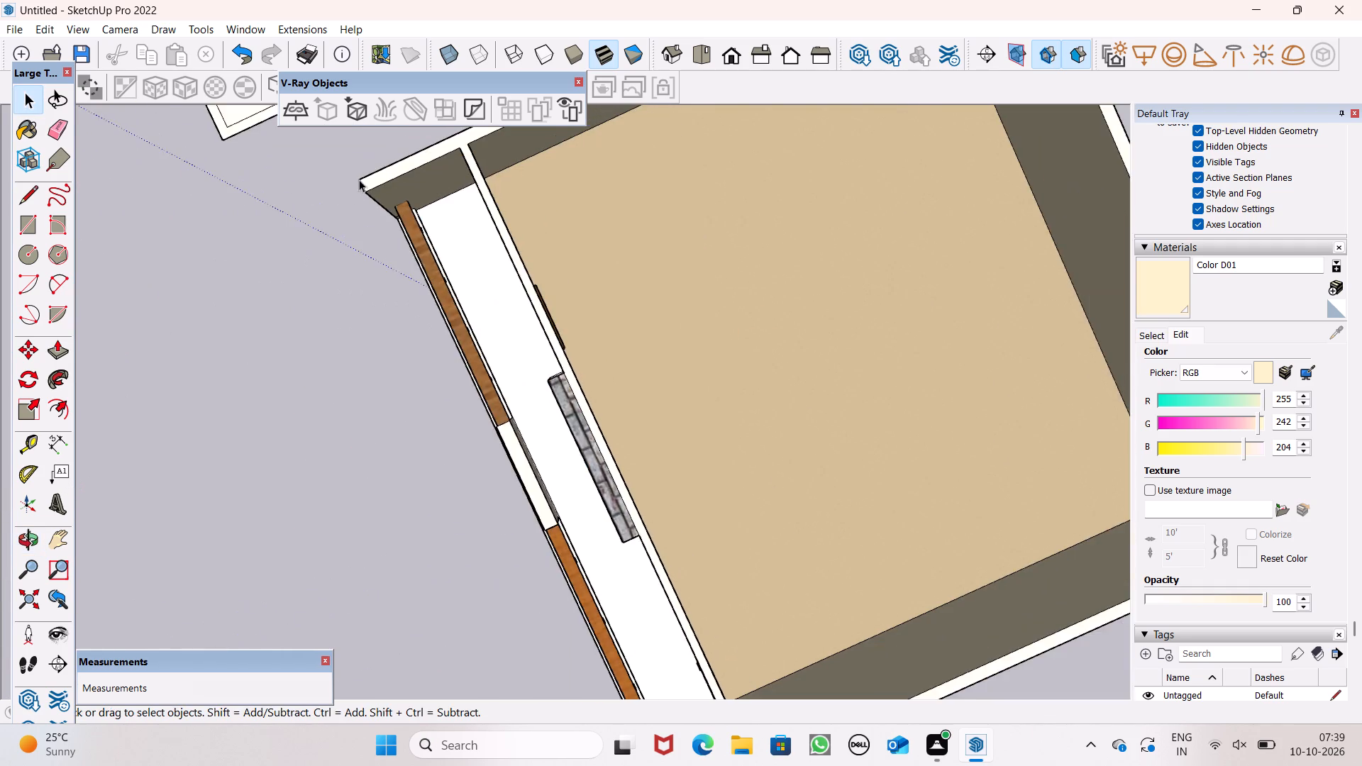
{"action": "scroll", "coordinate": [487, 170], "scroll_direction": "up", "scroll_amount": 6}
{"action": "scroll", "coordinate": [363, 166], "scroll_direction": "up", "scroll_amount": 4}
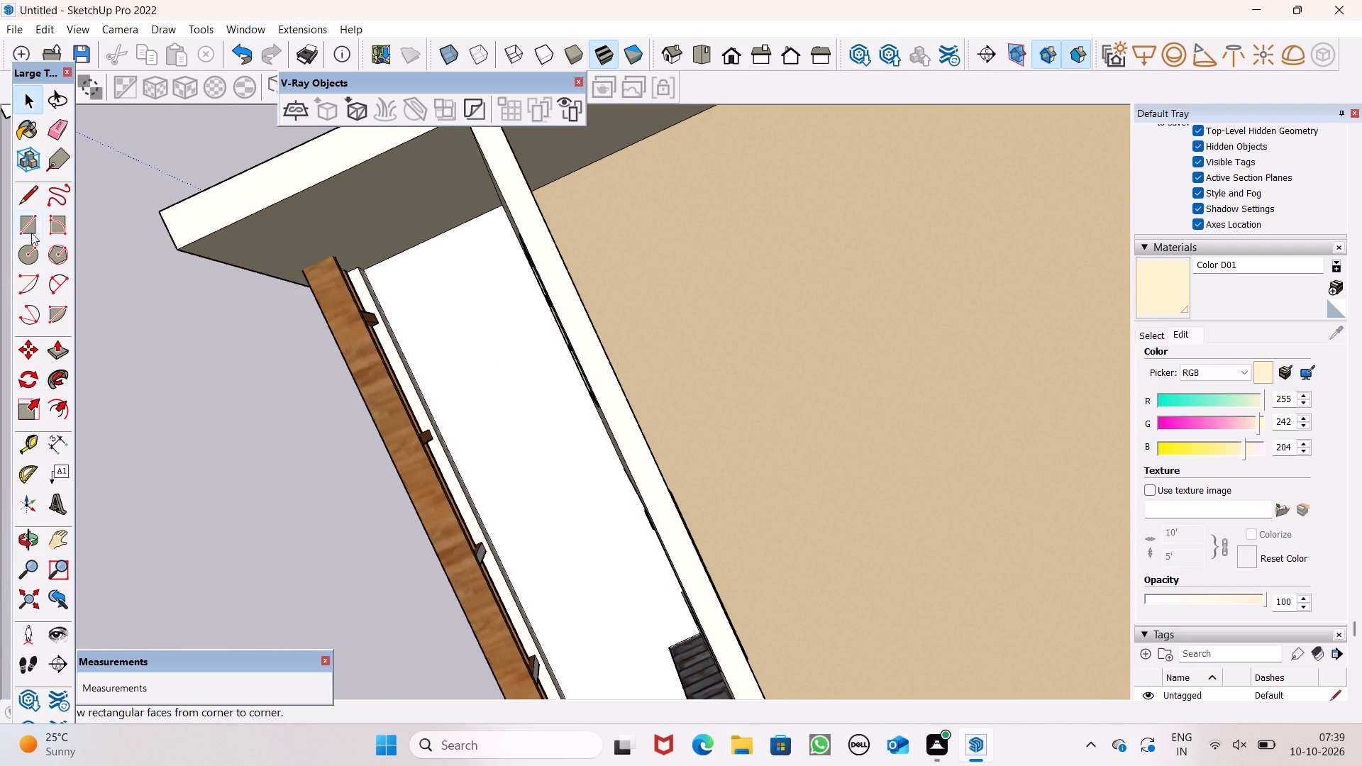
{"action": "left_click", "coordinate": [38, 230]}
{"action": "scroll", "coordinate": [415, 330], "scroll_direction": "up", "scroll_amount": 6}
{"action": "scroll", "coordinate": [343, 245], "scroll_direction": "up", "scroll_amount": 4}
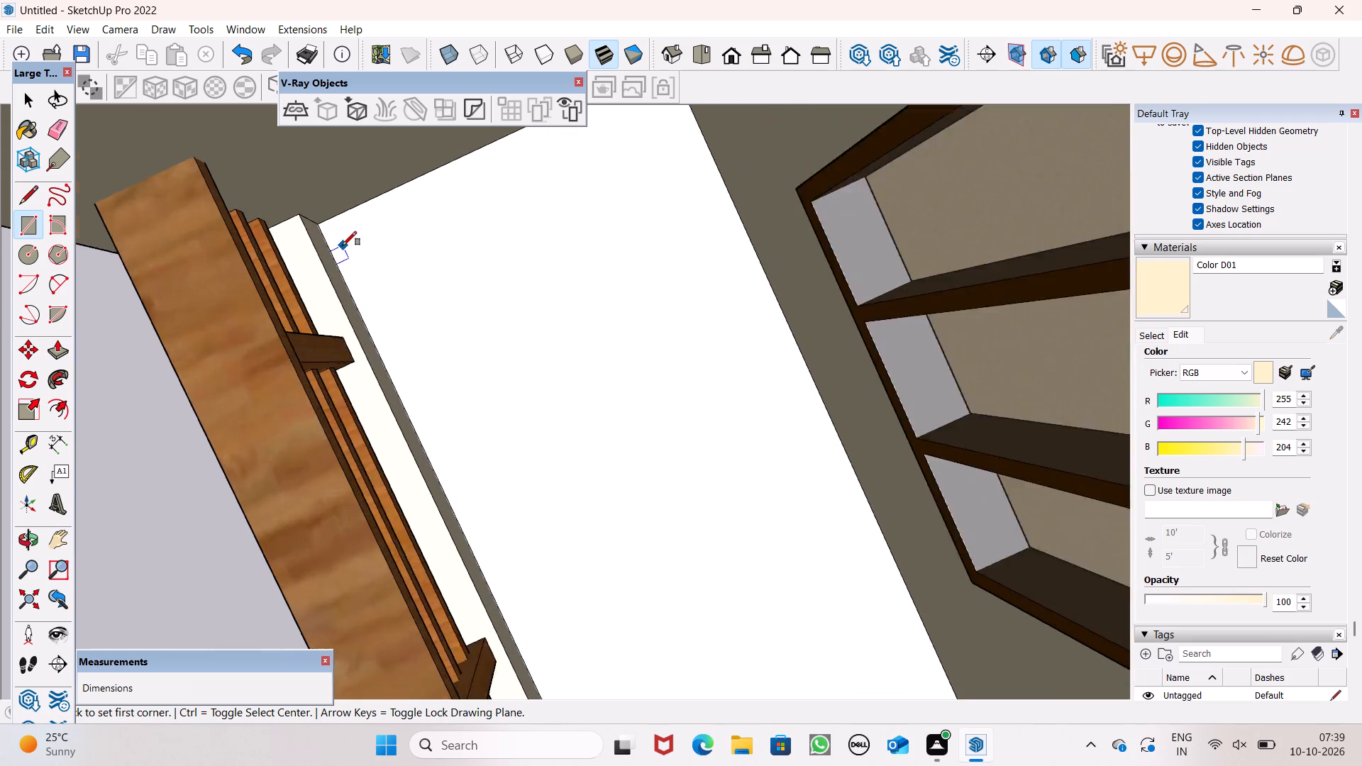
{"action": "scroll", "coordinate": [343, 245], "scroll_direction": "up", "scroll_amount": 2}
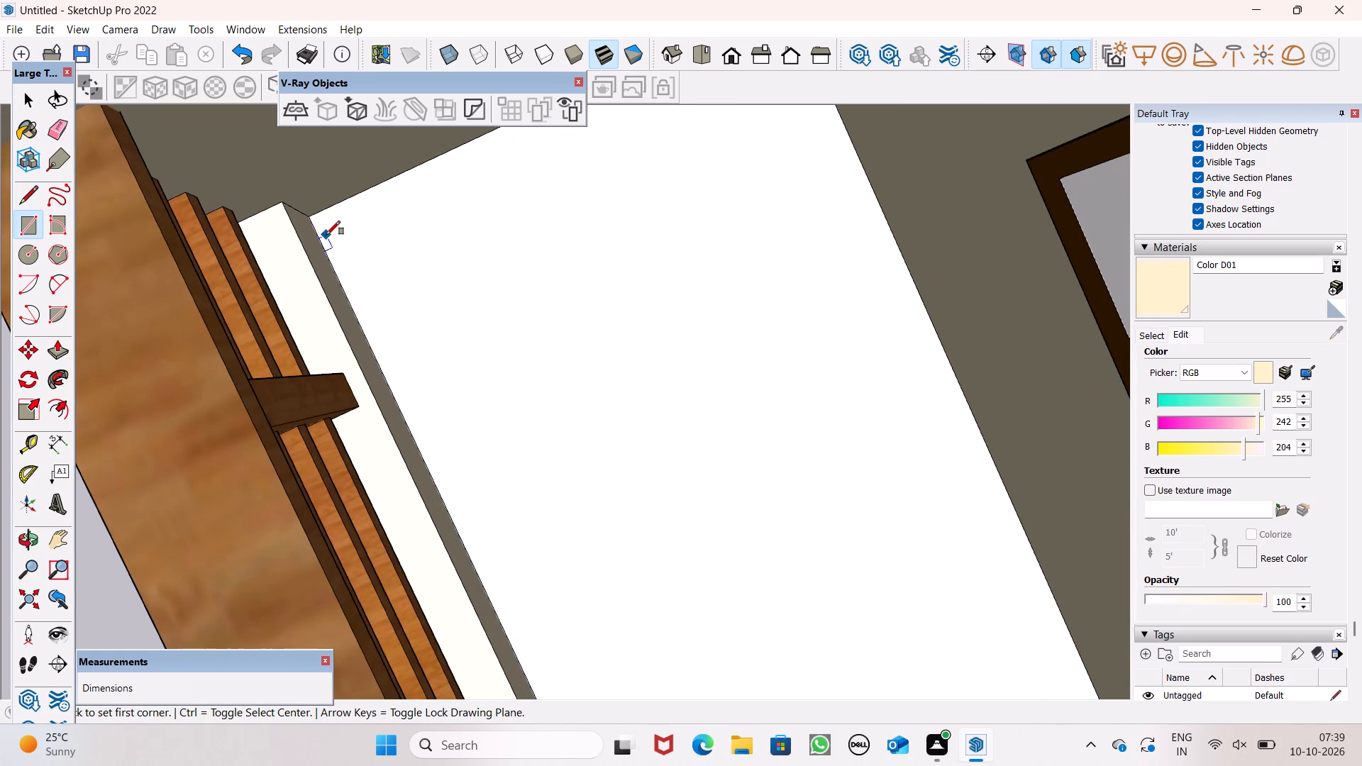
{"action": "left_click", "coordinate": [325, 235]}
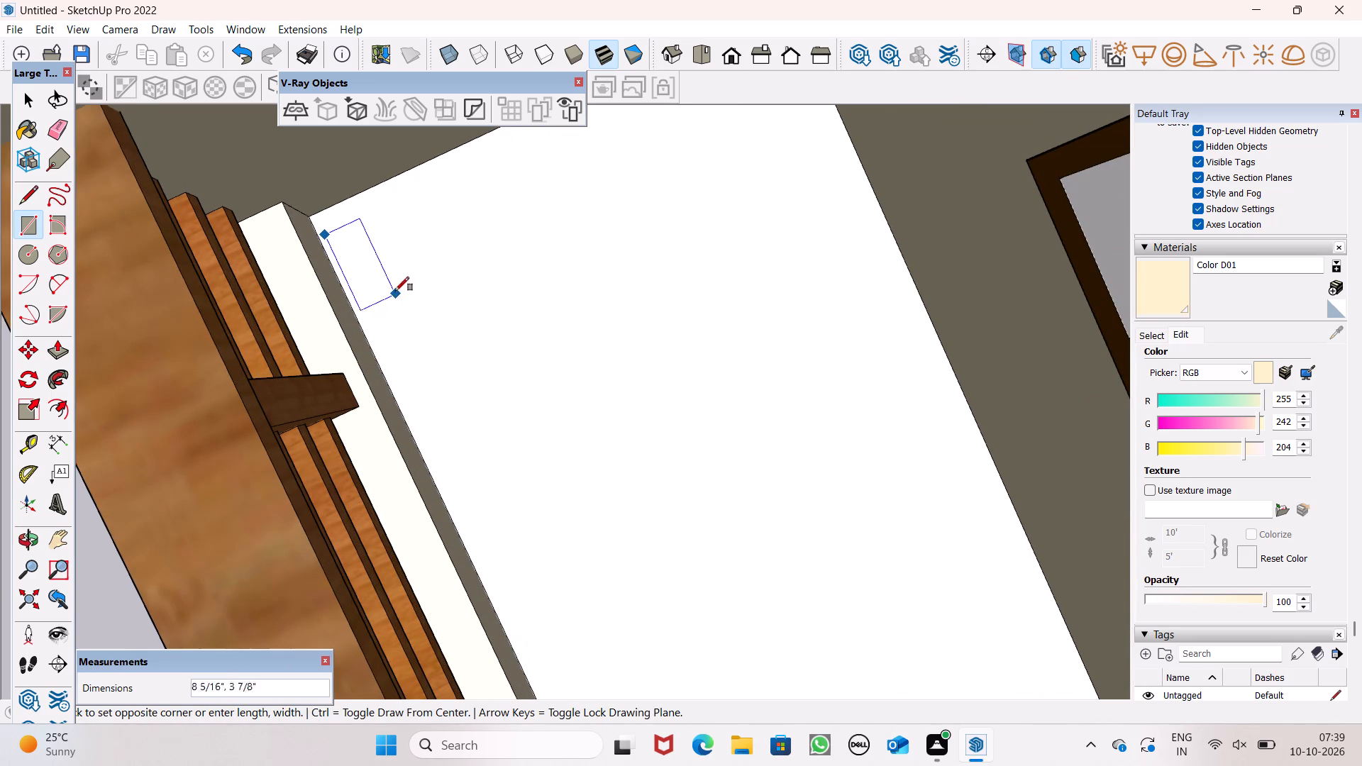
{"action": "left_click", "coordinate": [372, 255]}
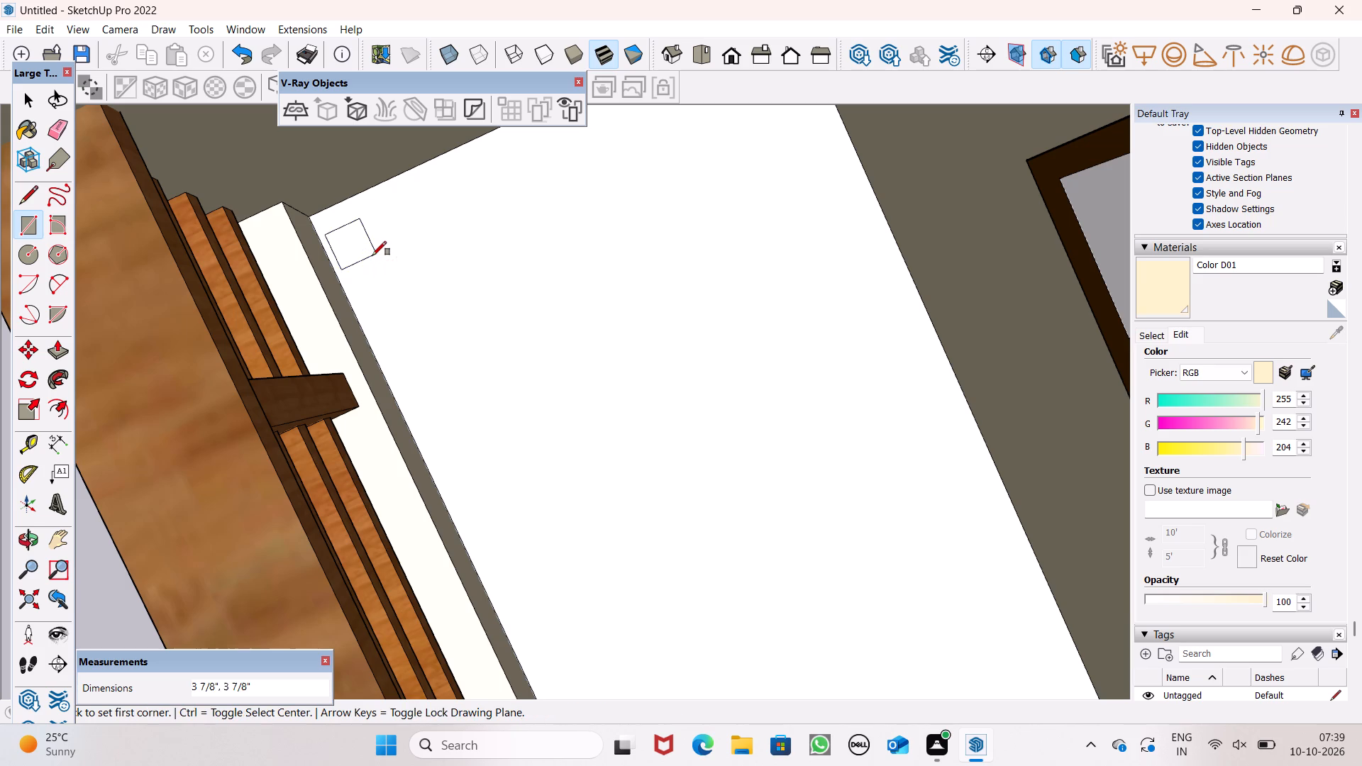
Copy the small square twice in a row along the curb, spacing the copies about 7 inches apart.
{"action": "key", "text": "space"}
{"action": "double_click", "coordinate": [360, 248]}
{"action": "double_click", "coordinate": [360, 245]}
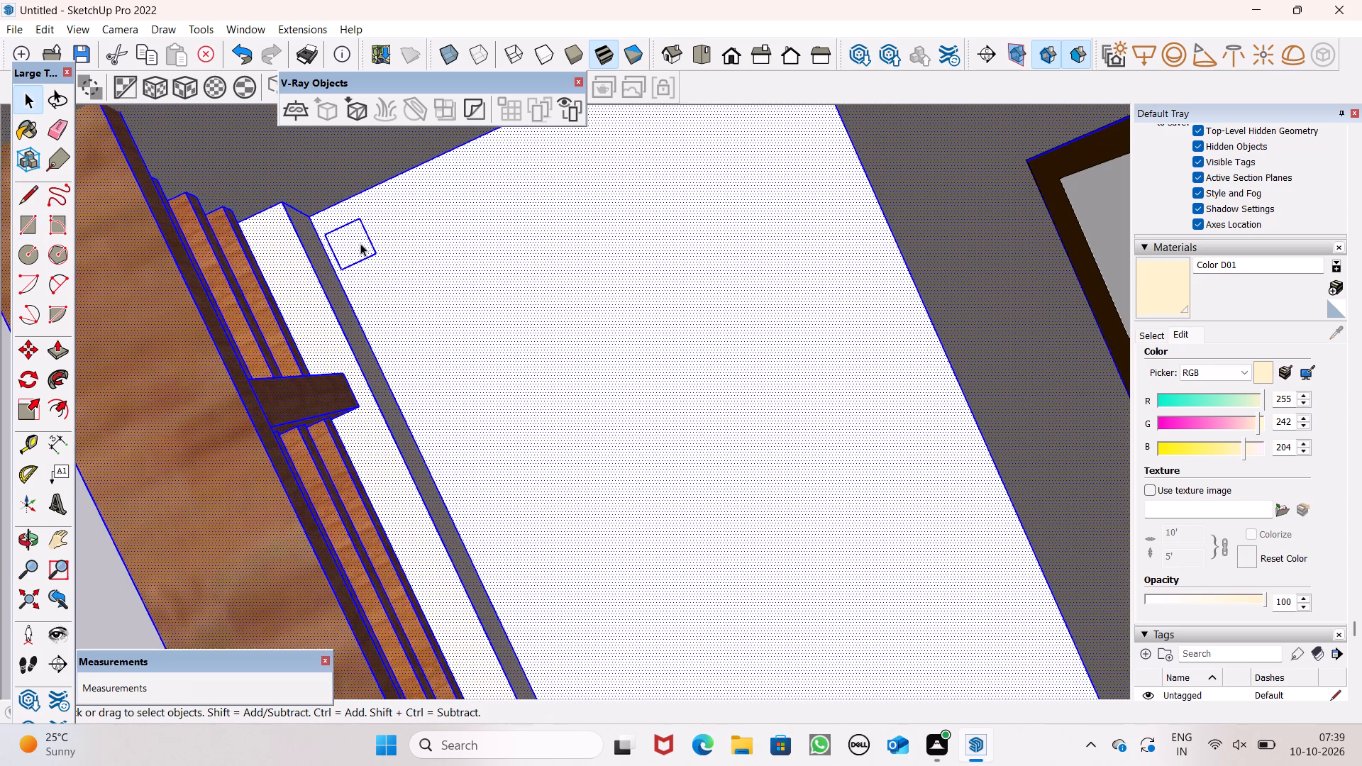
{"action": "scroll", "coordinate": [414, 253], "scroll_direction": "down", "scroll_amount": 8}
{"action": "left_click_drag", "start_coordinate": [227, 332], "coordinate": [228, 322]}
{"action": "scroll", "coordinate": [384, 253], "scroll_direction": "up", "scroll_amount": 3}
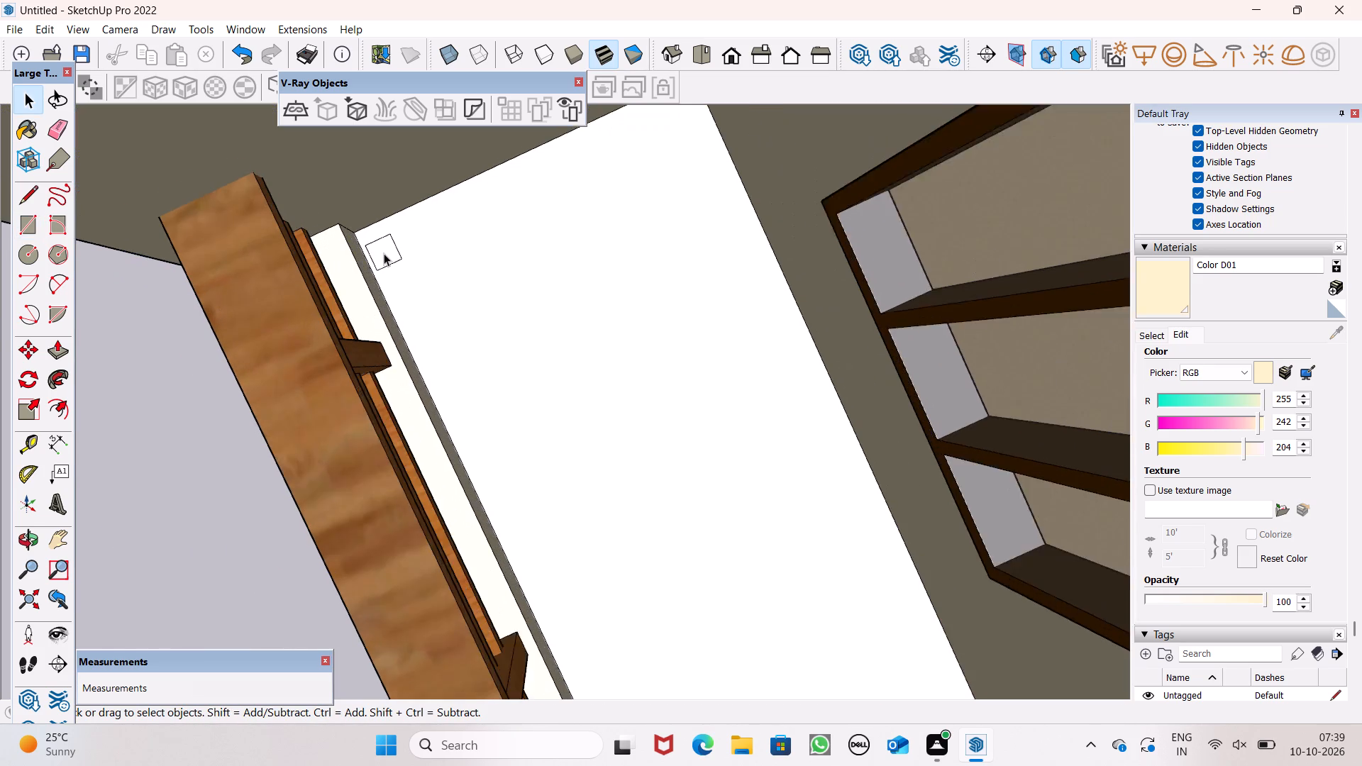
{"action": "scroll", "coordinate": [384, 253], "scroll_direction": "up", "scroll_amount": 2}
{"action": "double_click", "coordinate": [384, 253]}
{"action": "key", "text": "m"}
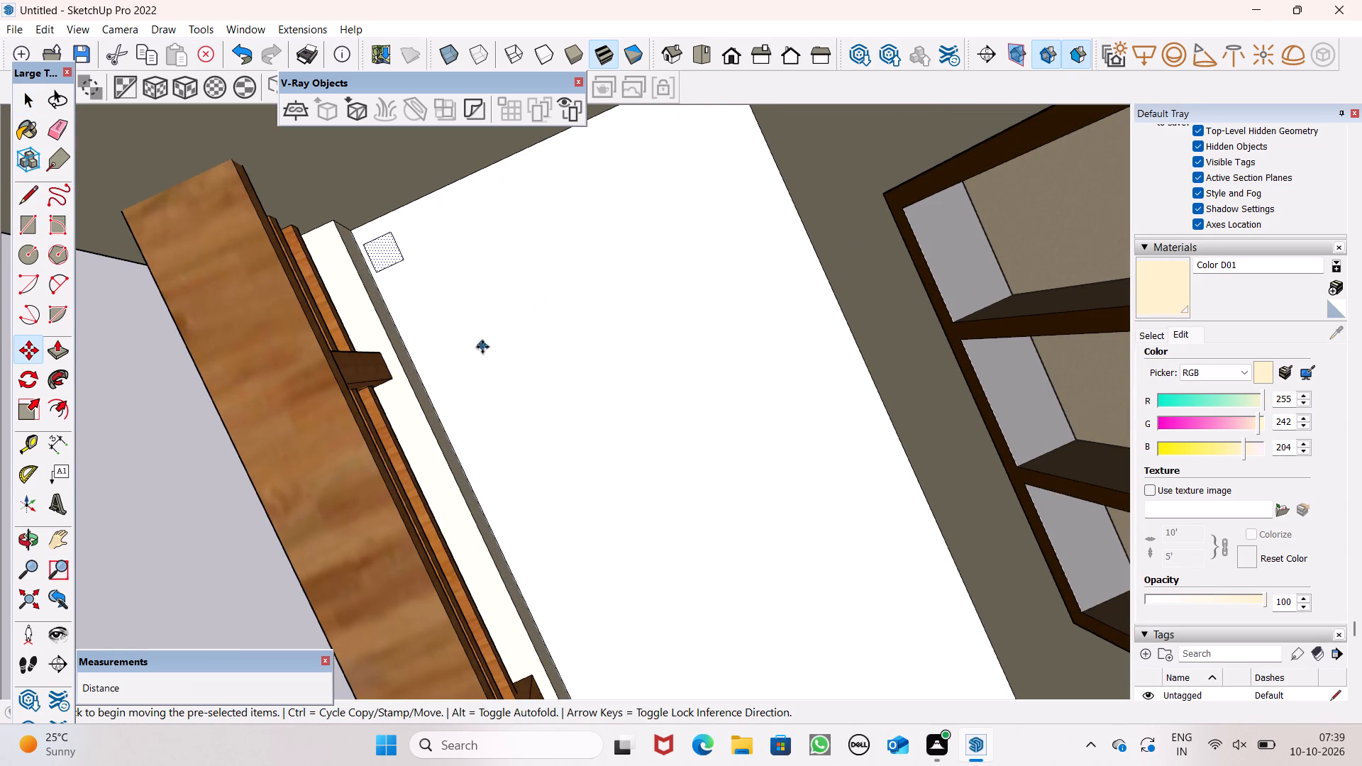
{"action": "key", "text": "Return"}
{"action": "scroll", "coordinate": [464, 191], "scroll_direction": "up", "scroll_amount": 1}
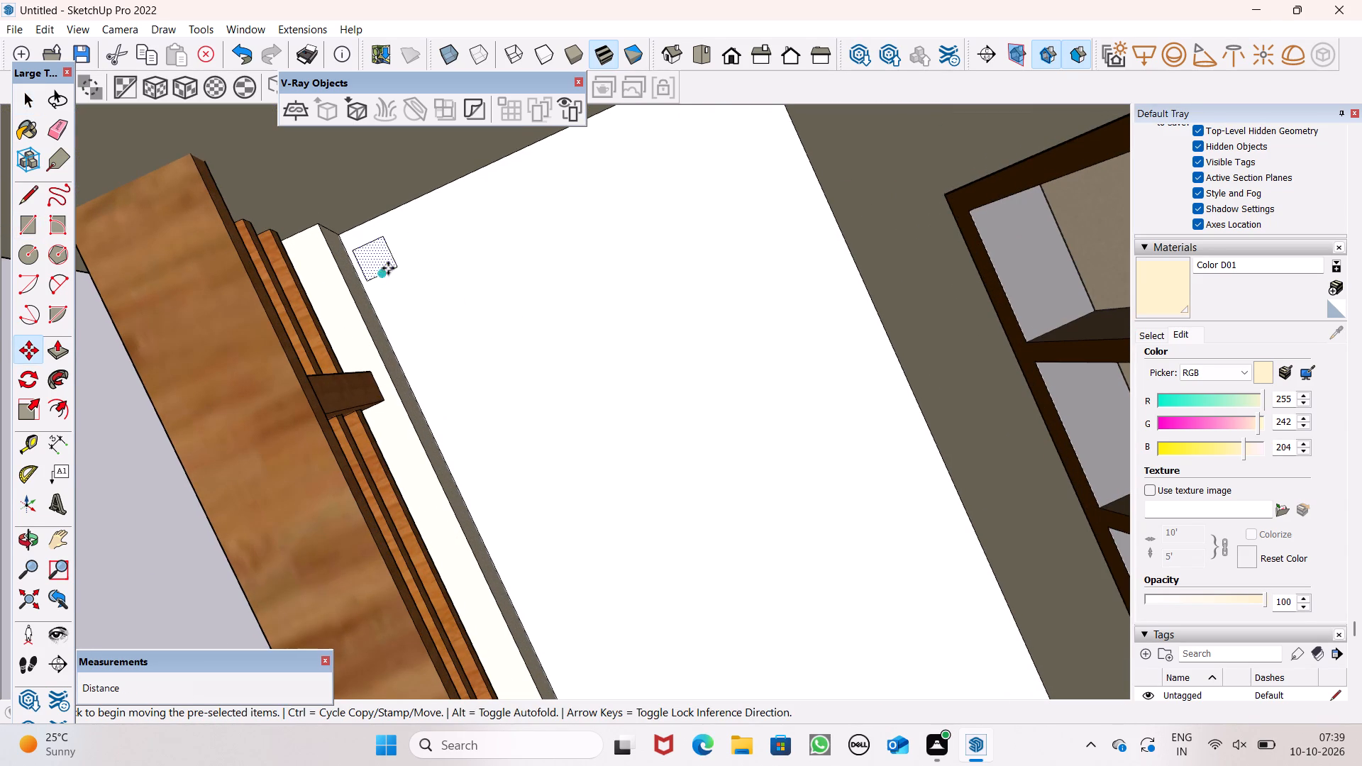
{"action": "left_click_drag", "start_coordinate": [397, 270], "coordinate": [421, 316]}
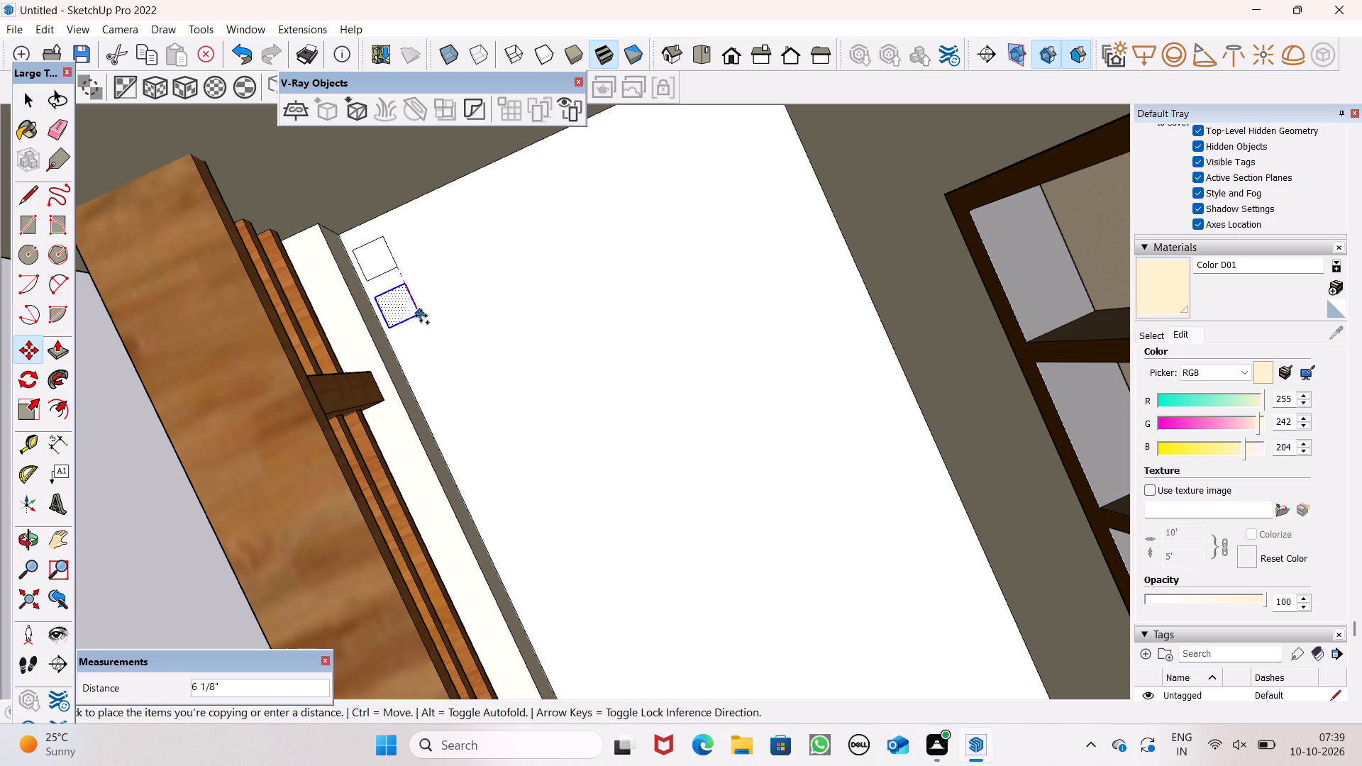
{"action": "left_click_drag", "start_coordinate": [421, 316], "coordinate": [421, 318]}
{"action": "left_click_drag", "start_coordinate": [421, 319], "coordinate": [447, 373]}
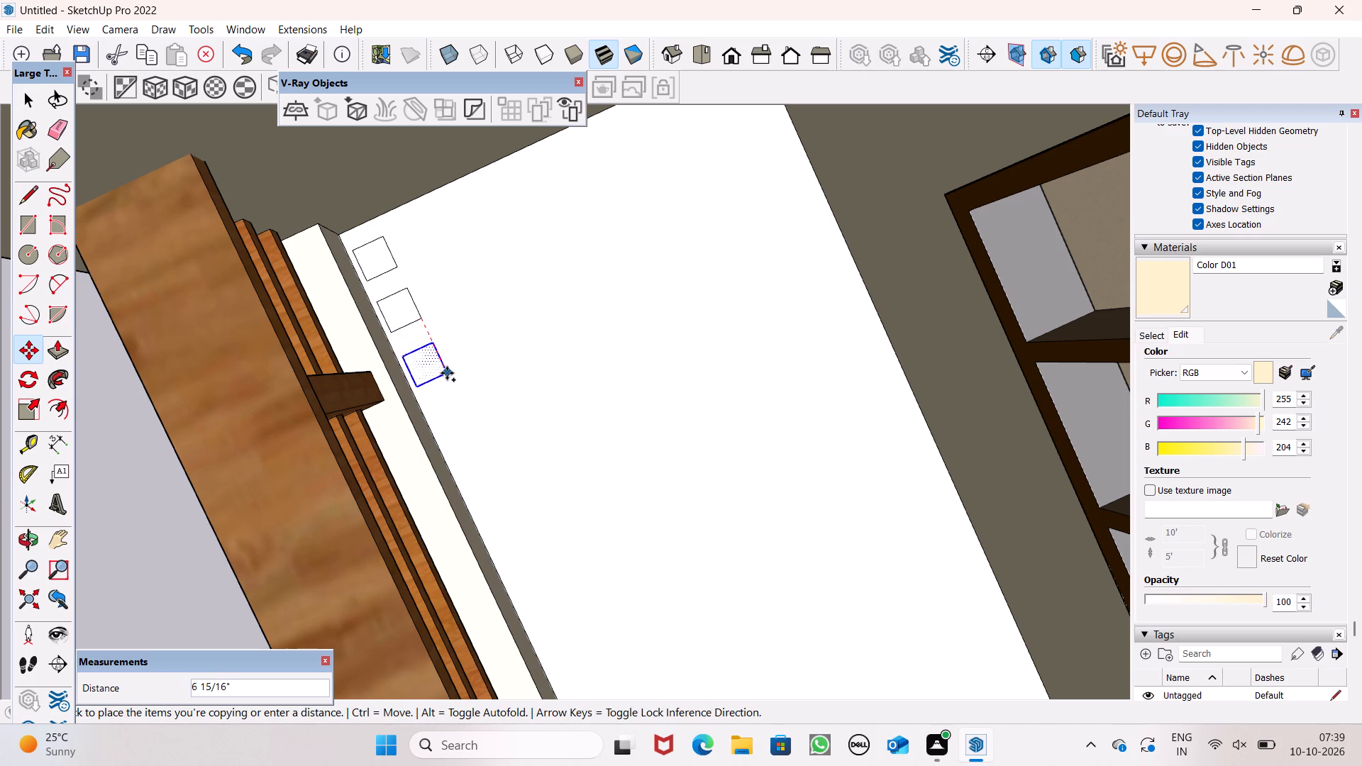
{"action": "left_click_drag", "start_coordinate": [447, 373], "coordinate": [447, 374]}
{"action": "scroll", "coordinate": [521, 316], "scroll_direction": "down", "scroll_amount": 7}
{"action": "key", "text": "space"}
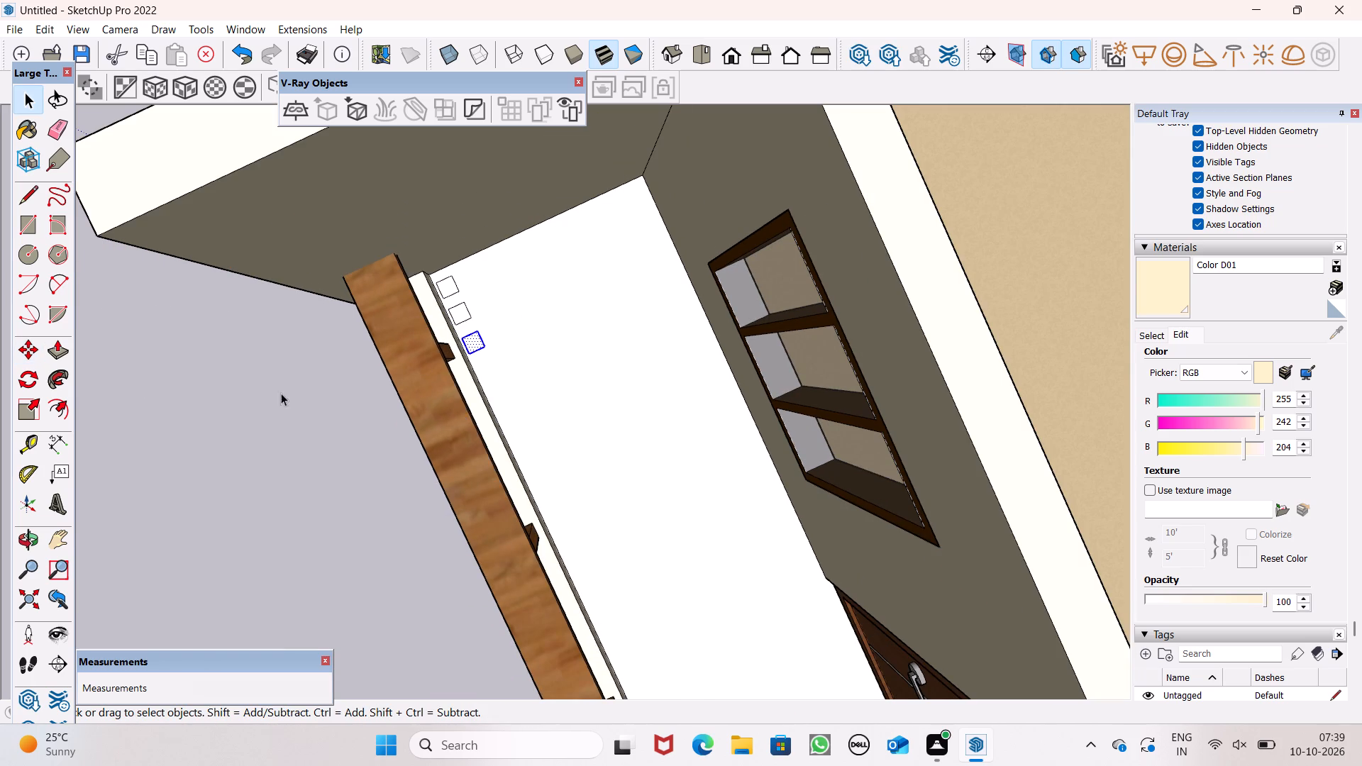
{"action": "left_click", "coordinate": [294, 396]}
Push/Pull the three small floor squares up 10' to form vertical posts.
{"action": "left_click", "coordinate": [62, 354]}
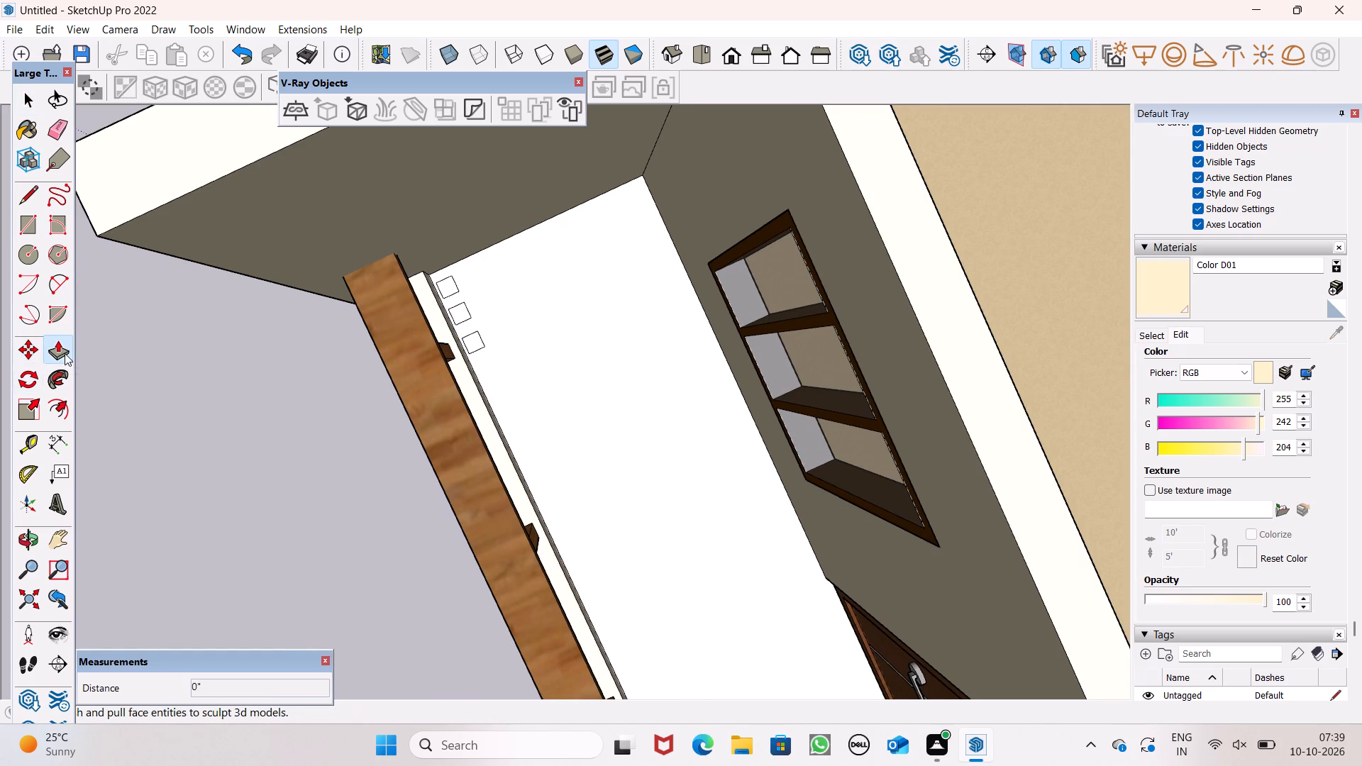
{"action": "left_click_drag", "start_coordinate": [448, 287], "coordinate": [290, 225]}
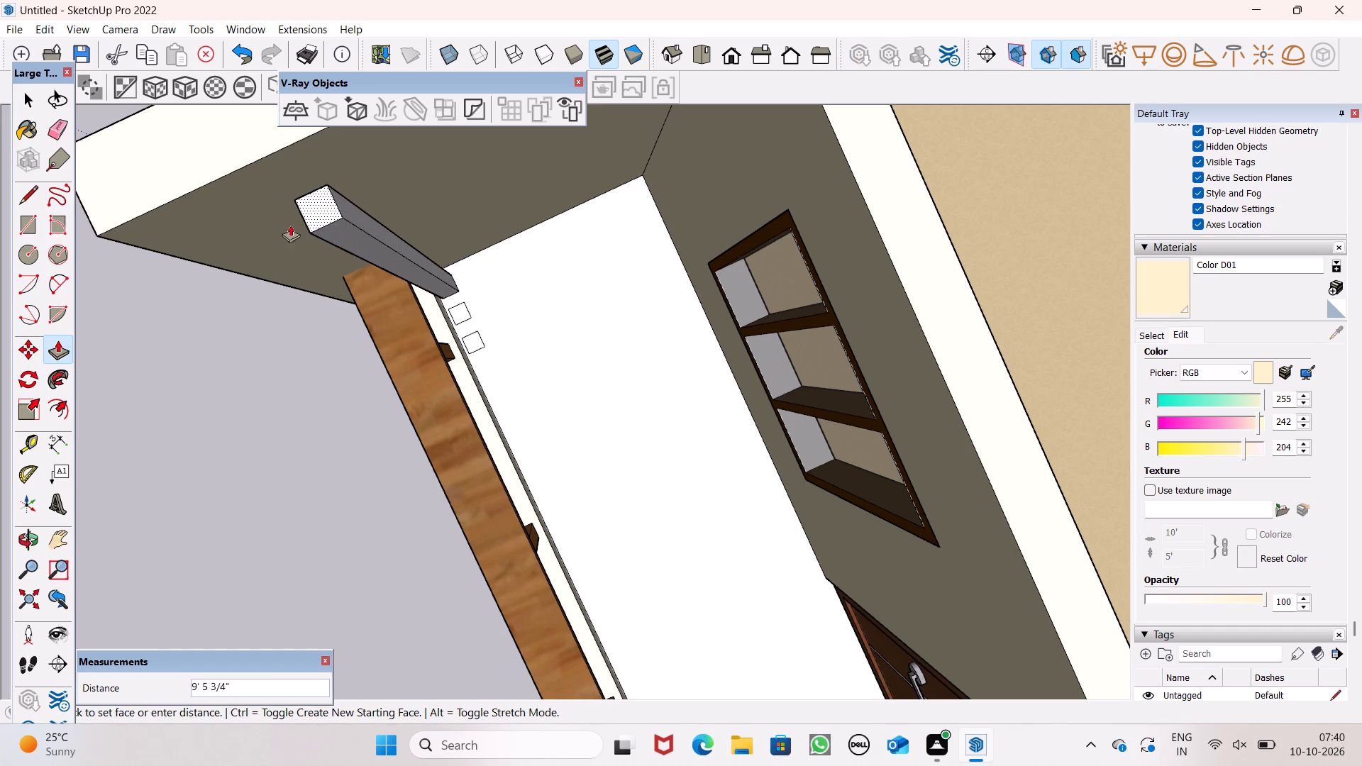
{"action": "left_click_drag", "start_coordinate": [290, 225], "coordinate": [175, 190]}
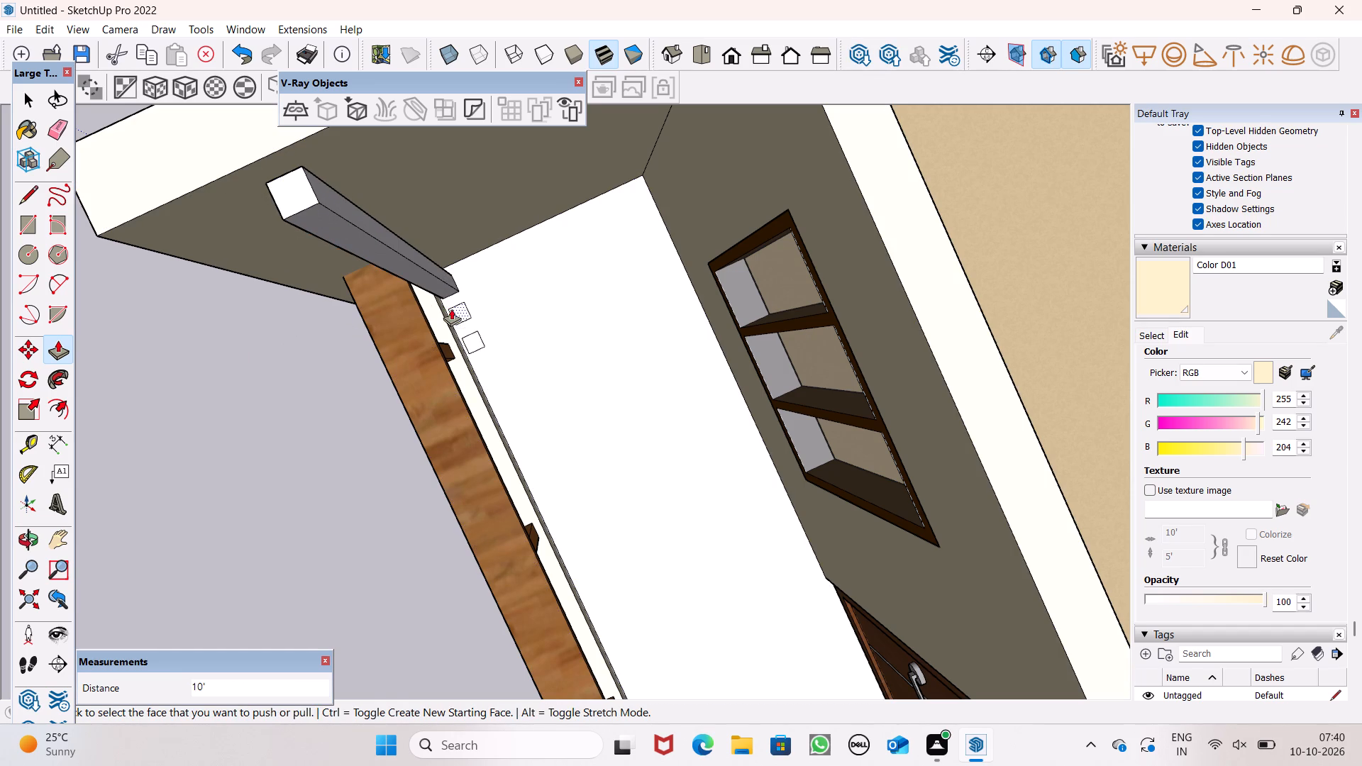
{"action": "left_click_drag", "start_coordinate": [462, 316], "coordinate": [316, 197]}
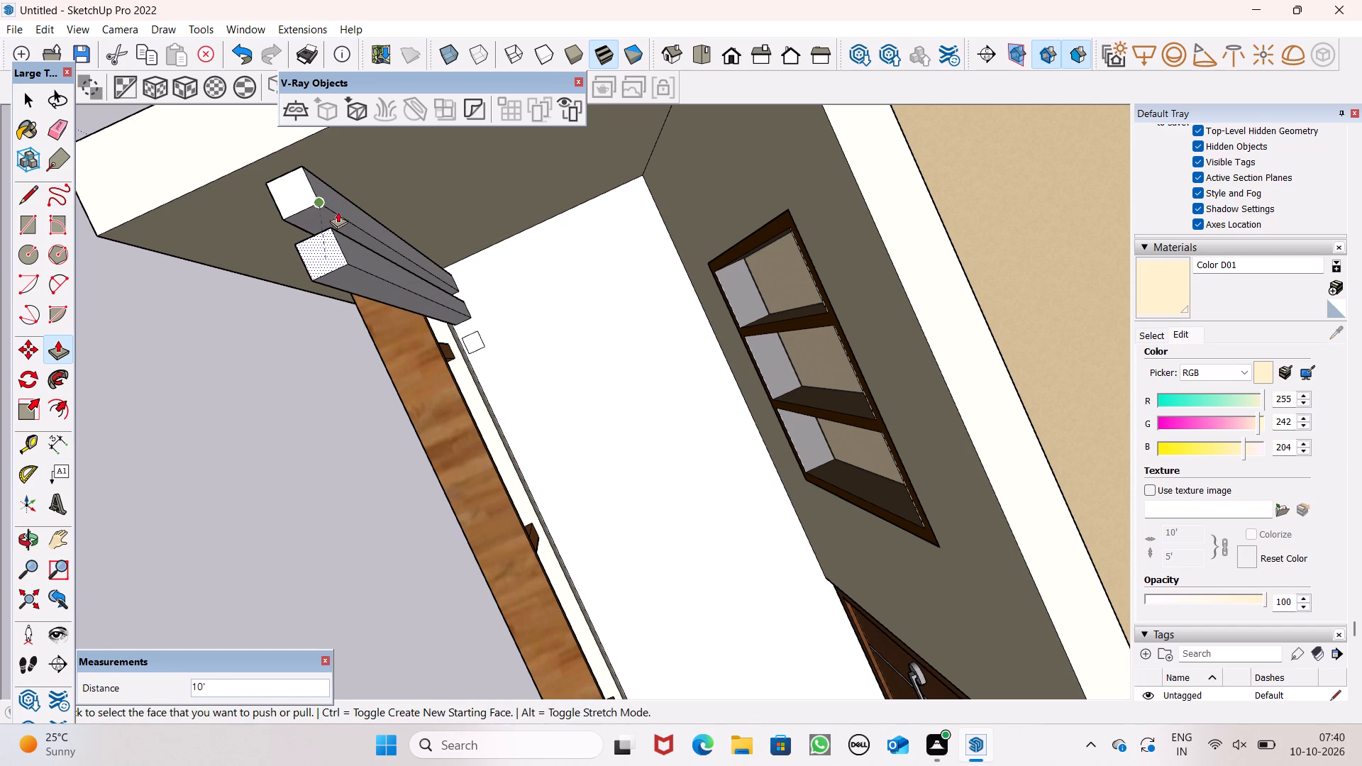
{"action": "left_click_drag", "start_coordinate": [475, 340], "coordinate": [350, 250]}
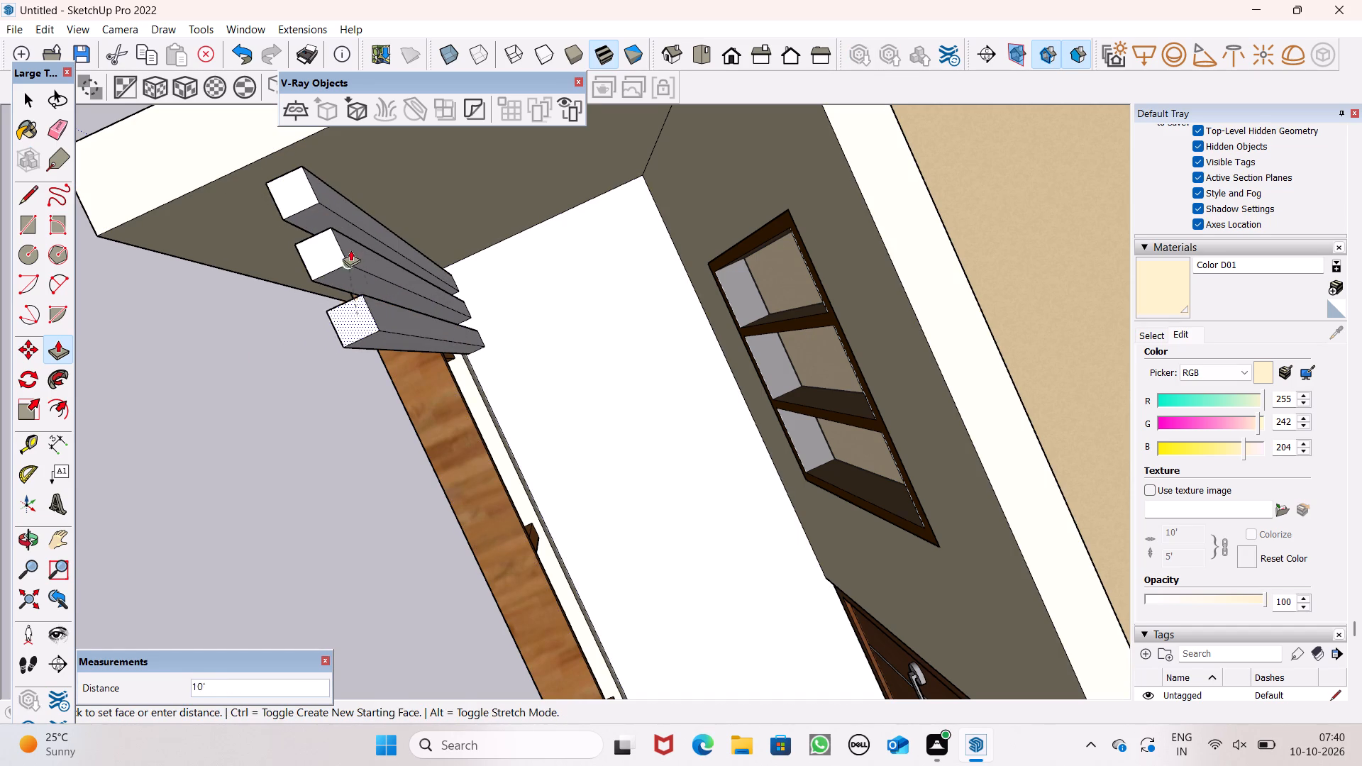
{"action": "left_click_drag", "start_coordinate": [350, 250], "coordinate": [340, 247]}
Examine the three vertical posts behind the balcony railing from above and from the front.
{"action": "scroll", "coordinate": [310, 236], "scroll_direction": "down", "scroll_amount": 3}
{"action": "scroll", "coordinate": [310, 240], "scroll_direction": "up", "scroll_amount": 1}
{"action": "scroll", "coordinate": [310, 244], "scroll_direction": "down", "scroll_amount": 1}
{"action": "scroll", "coordinate": [310, 248], "scroll_direction": "up", "scroll_amount": 1}
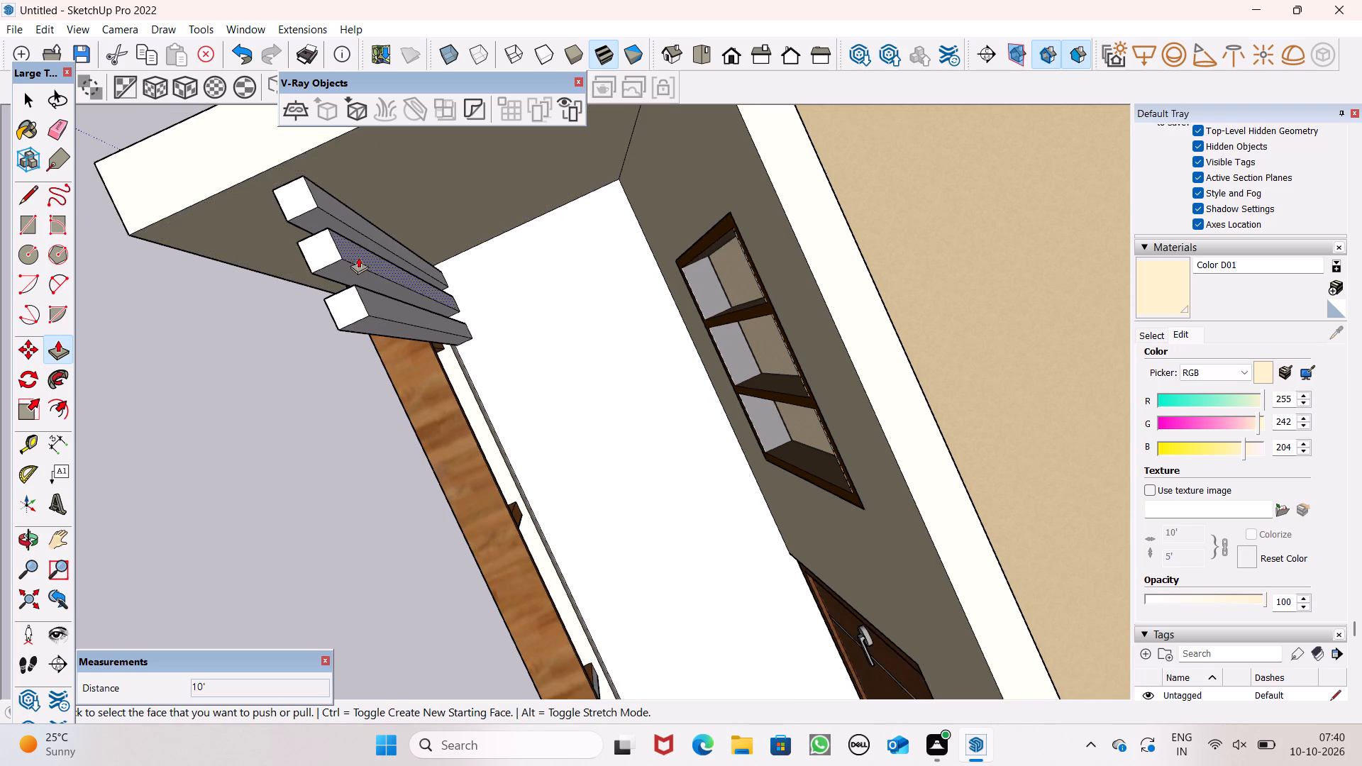
{"action": "scroll", "coordinate": [359, 260], "scroll_direction": "down", "scroll_amount": 11}
{"action": "middle_click_drag", "start_coordinate": [458, 323], "coordinate": [946, 94]}
{"action": "middle_click_drag", "start_coordinate": [689, 287], "coordinate": [694, 267]}
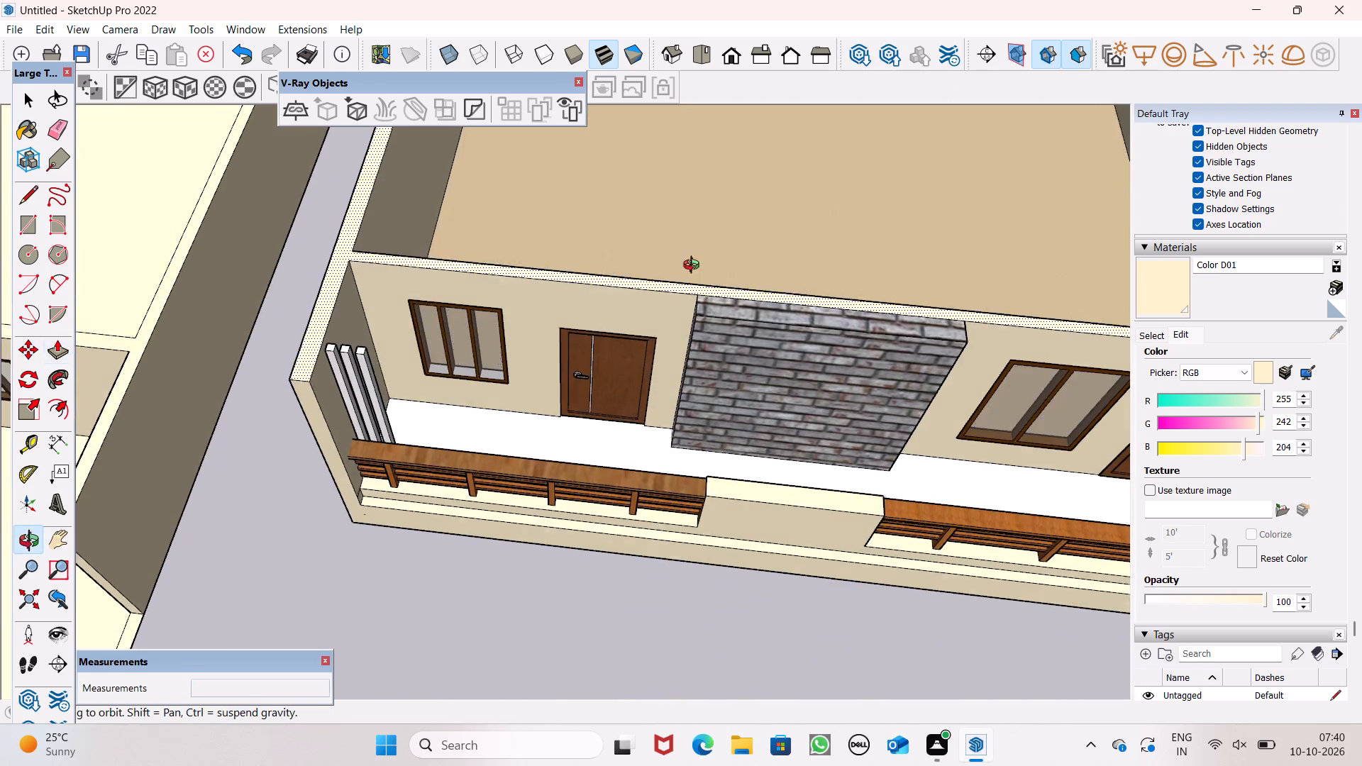
{"action": "middle_click_drag", "start_coordinate": [694, 267], "coordinate": [793, 94]}
{"action": "scroll", "coordinate": [738, 219], "scroll_direction": "up", "scroll_amount": 2}
{"action": "scroll", "coordinate": [733, 199], "scroll_direction": "down", "scroll_amount": 3}
{"action": "middle_click_drag", "start_coordinate": [739, 229], "coordinate": [738, 228]}
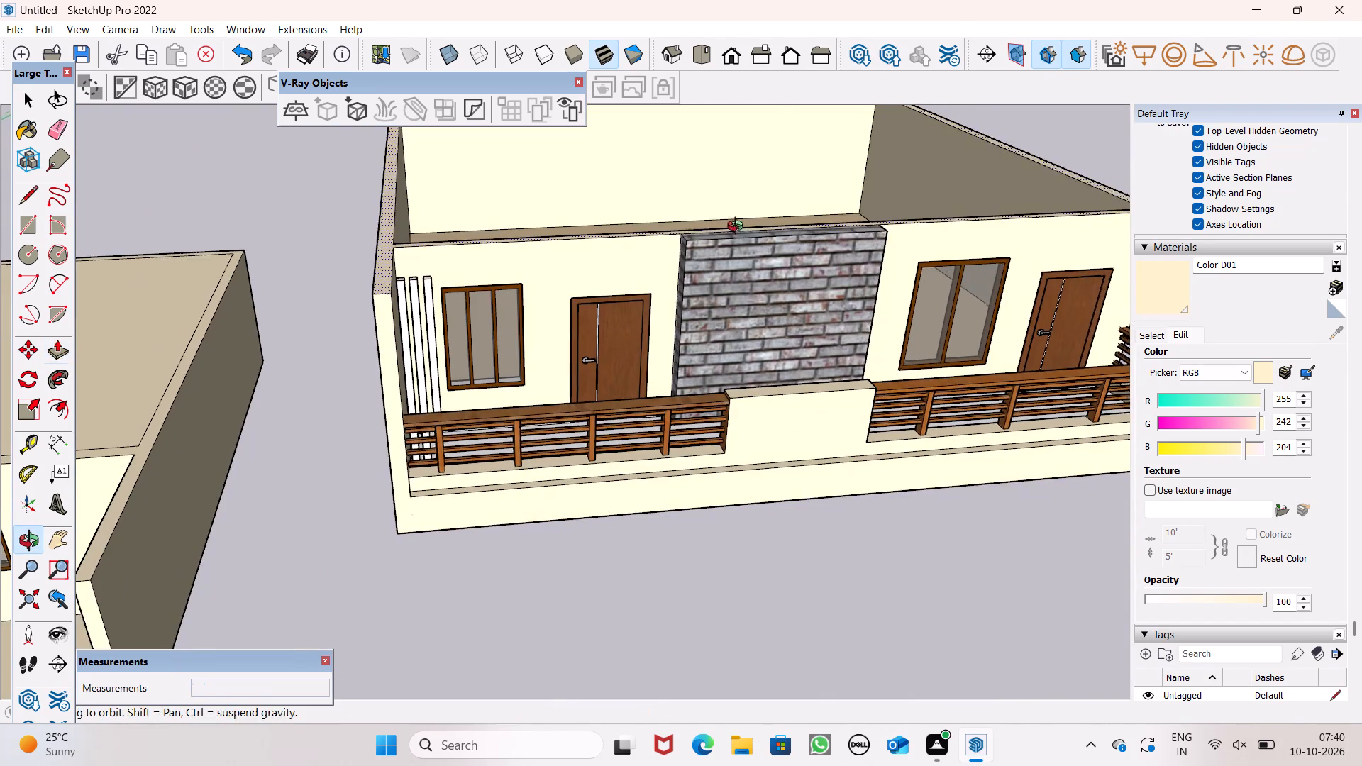
{"action": "middle_click_drag", "start_coordinate": [738, 228], "coordinate": [727, 203]}
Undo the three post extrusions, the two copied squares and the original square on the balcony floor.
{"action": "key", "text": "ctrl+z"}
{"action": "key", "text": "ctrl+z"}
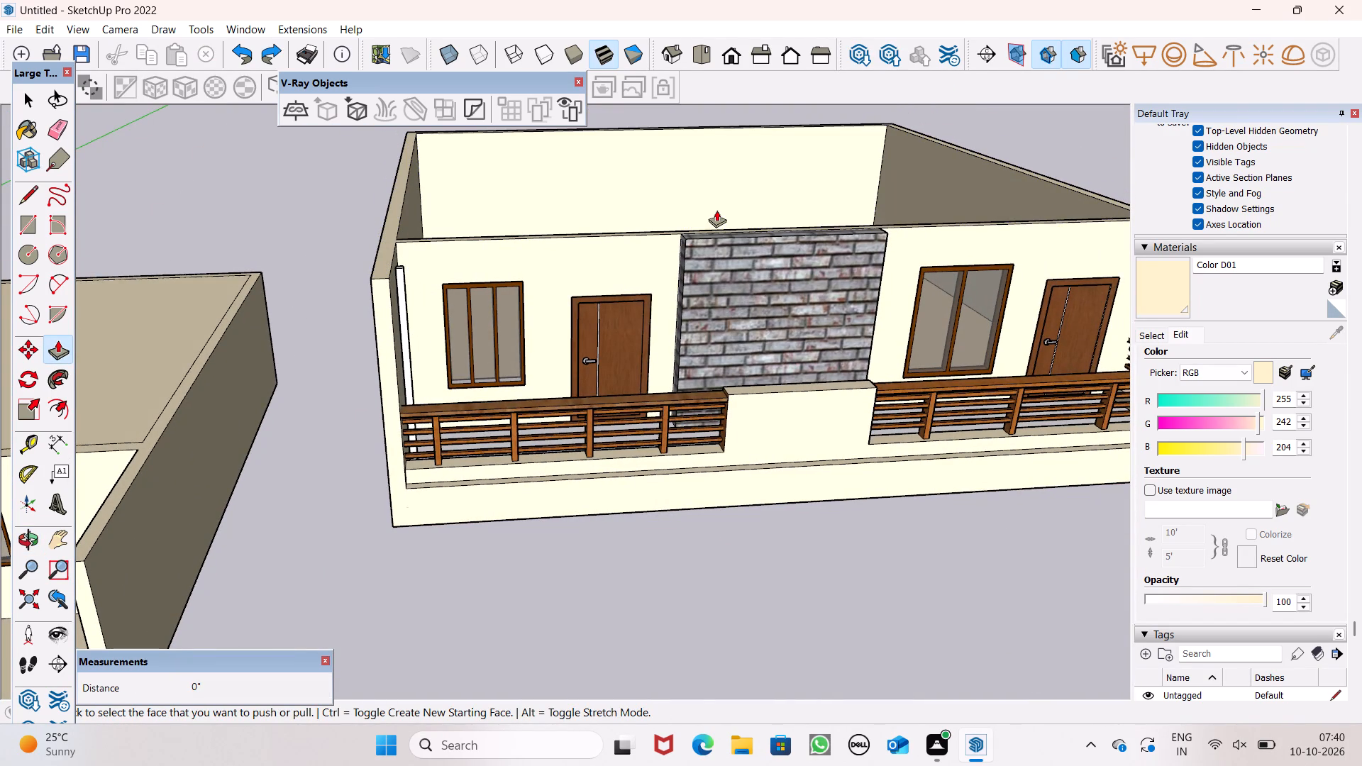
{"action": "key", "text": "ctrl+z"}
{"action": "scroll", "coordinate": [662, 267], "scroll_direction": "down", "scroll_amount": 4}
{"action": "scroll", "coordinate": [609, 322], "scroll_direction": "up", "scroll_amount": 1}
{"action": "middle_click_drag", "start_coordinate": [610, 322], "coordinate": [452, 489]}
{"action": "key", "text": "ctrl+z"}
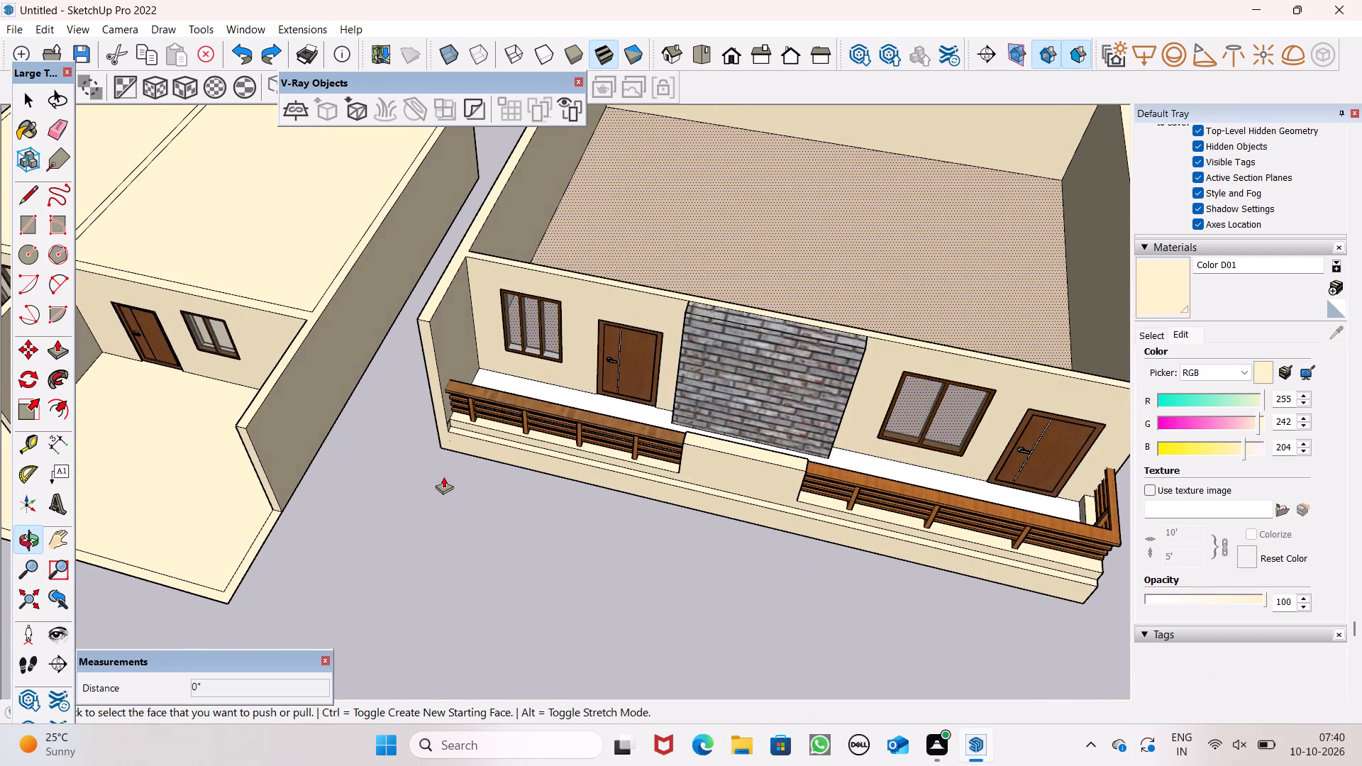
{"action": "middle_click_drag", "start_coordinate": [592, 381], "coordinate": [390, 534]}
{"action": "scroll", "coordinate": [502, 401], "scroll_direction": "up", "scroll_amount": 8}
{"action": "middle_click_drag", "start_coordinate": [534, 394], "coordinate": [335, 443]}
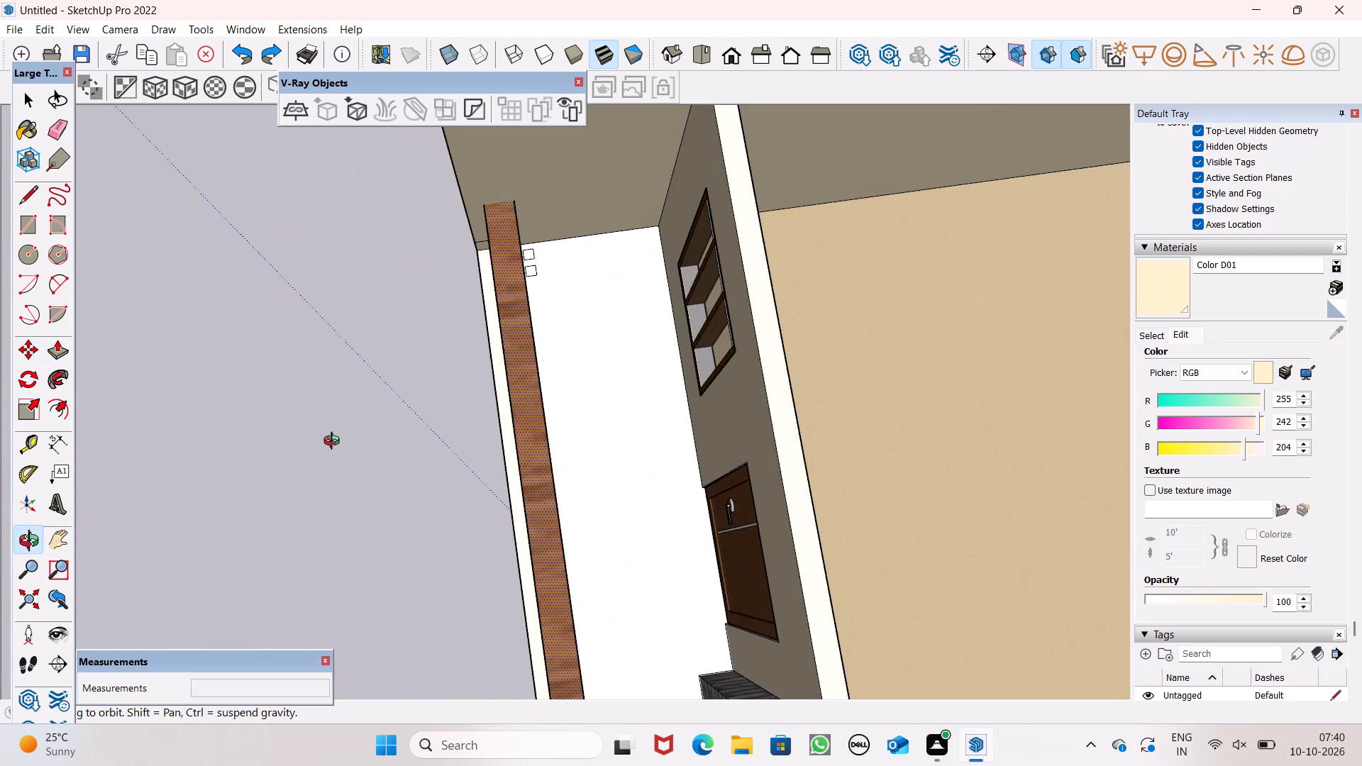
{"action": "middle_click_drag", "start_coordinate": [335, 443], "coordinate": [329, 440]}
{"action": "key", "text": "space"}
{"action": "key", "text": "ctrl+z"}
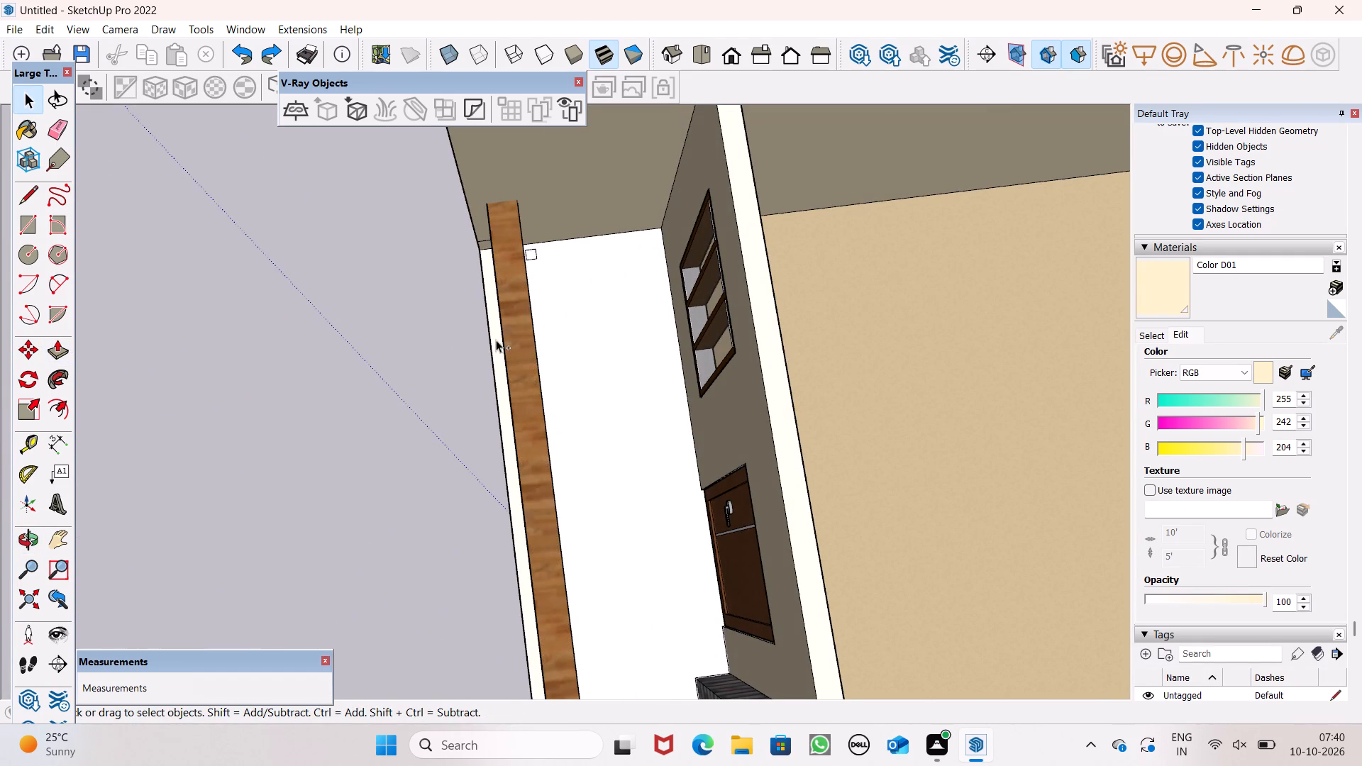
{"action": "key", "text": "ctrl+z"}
Draw a new square about 4 5/8 inches wide on the balcony floor, set slightly in from the curb and end wall.
{"action": "left_click", "coordinate": [35, 234]}
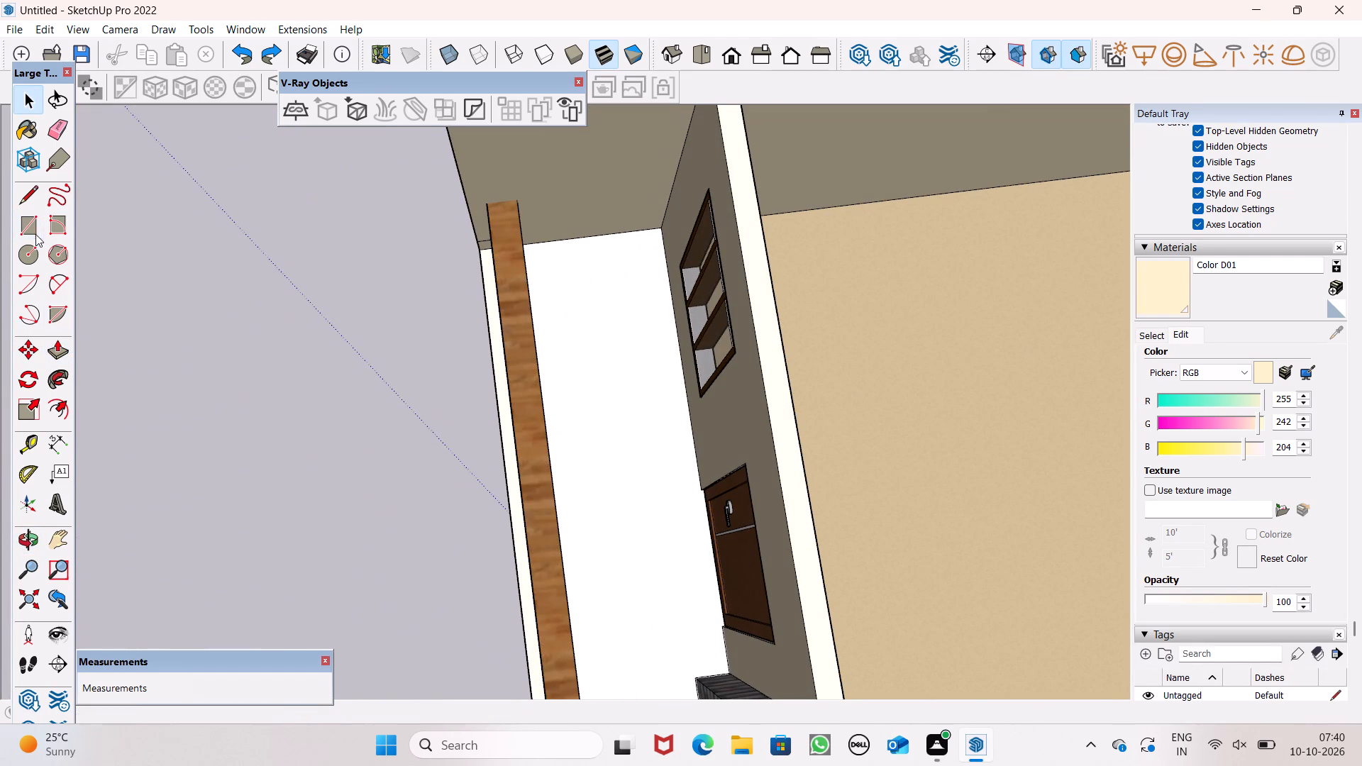
{"action": "scroll", "coordinate": [297, 100], "scroll_direction": "up", "scroll_amount": 2}
{"action": "scroll", "coordinate": [626, 252], "scroll_direction": "up", "scroll_amount": 6}
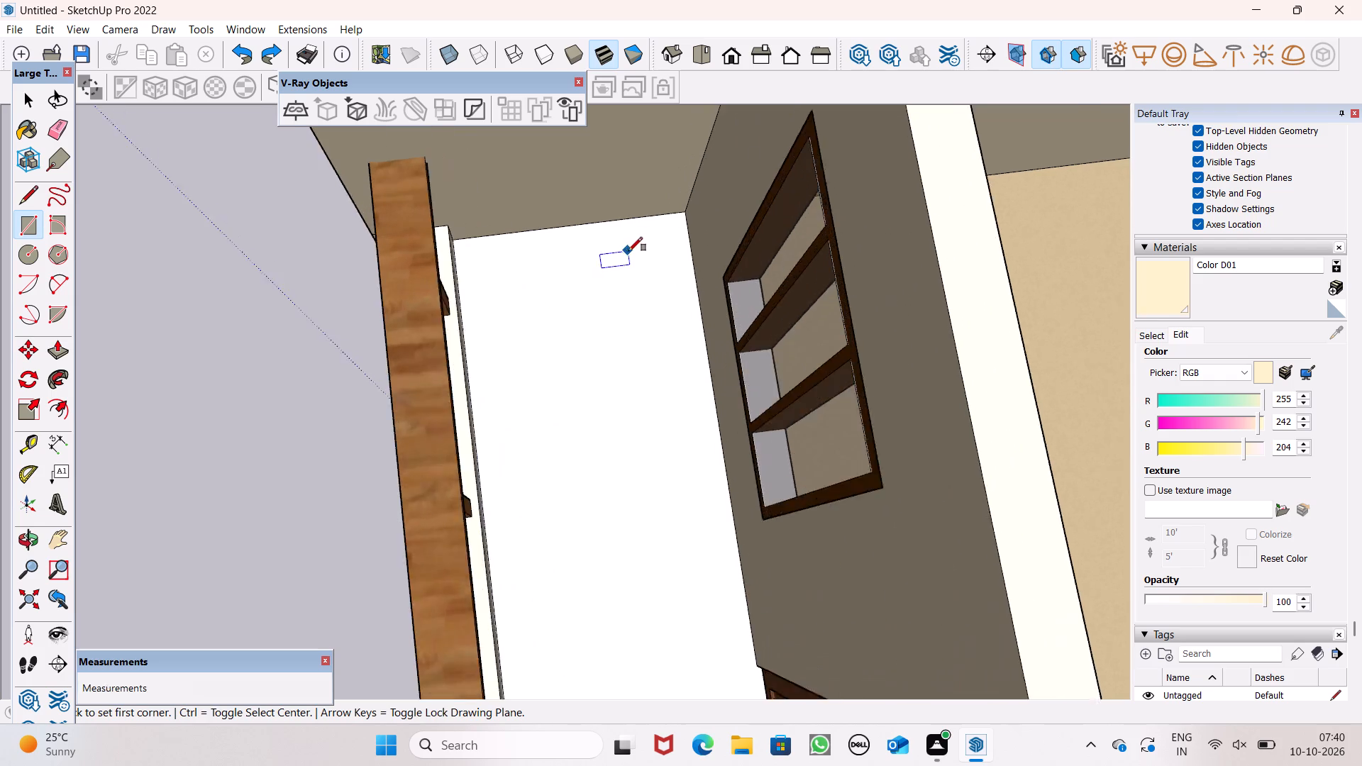
{"action": "middle_click_drag", "start_coordinate": [592, 300], "coordinate": [548, 274]}
{"action": "scroll", "coordinate": [535, 272], "scroll_direction": "up", "scroll_amount": 8}
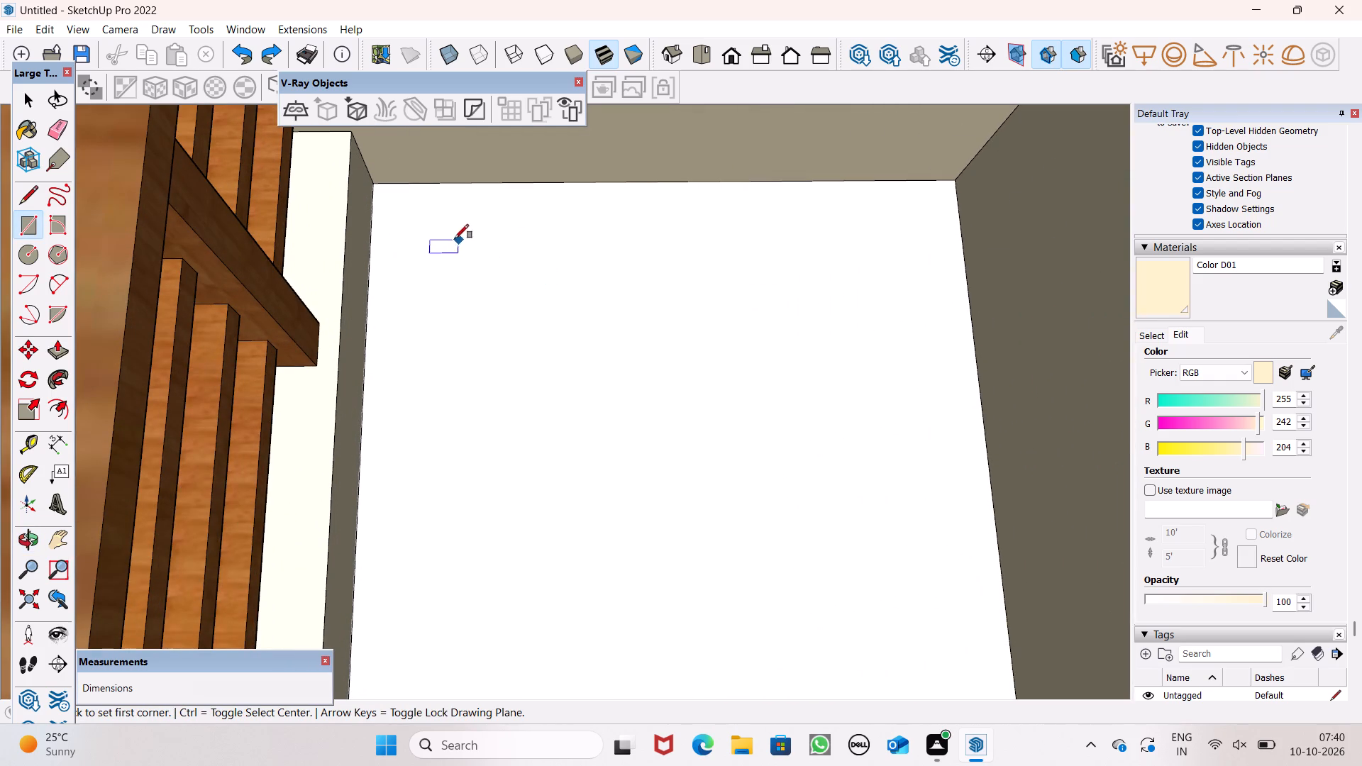
{"action": "left_click", "coordinate": [399, 211]}
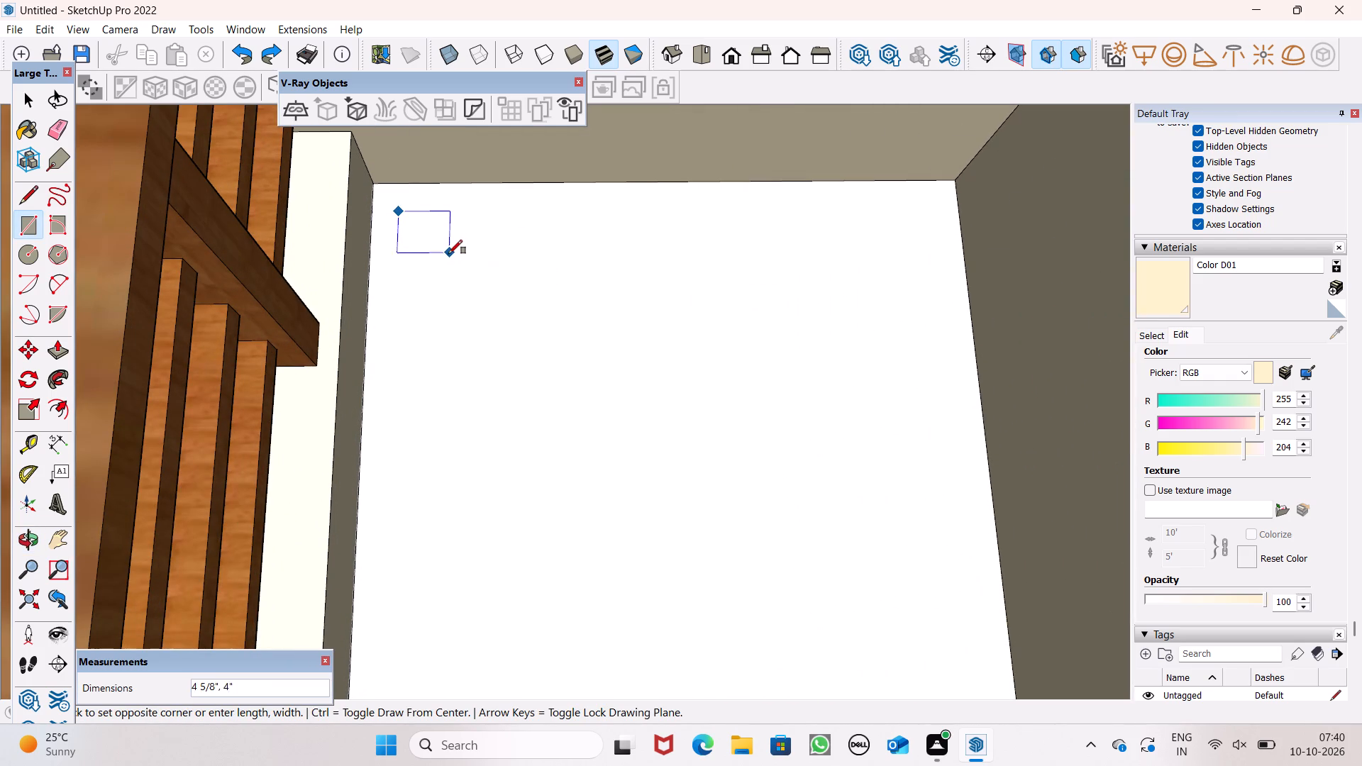
{"action": "left_click", "coordinate": [448, 254]}
Copy the floor square twice along the curb, the first about 7 1/2 inches away and the second about 9 inches farther.
{"action": "key", "text": "space"}
{"action": "double_click", "coordinate": [433, 246]}
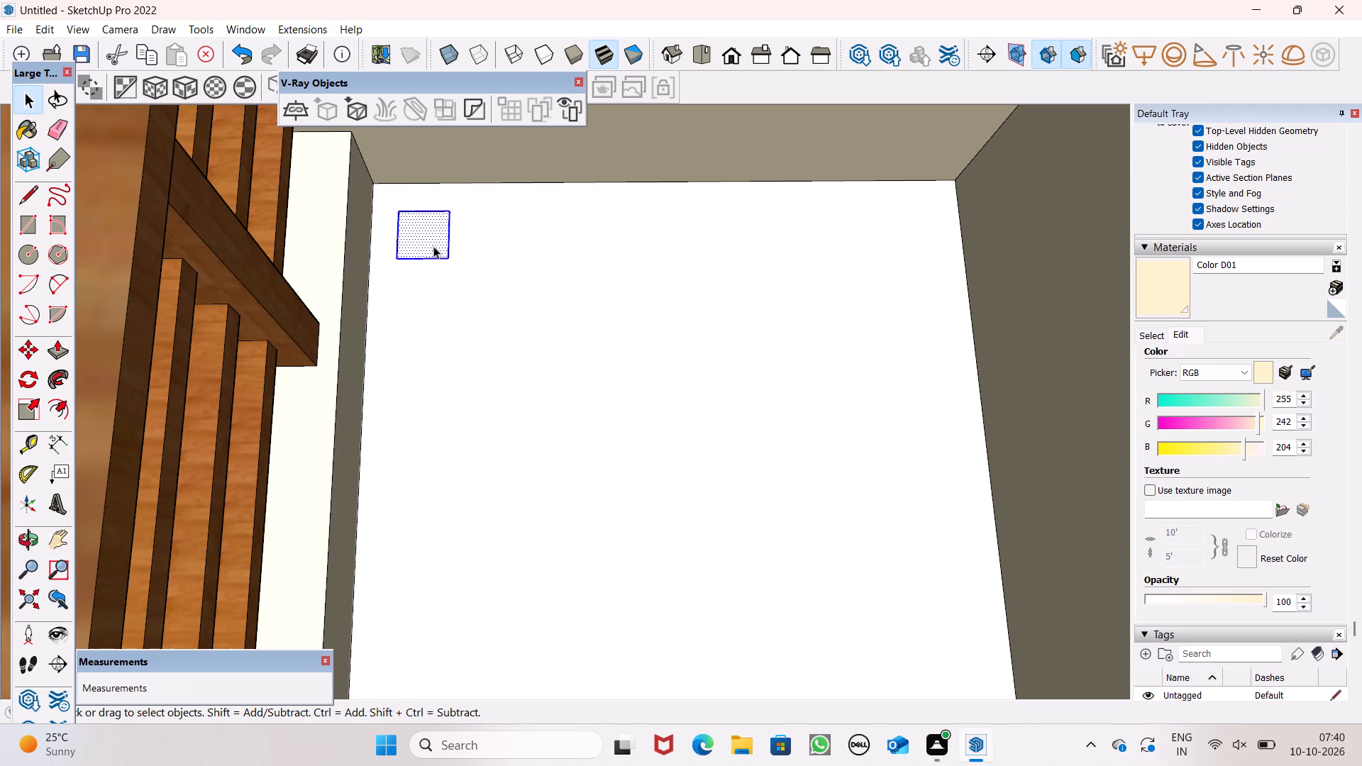
{"action": "key", "text": "m"}
{"action": "key", "text": "Return"}
{"action": "left_click_drag", "start_coordinate": [433, 238], "coordinate": [432, 263]}
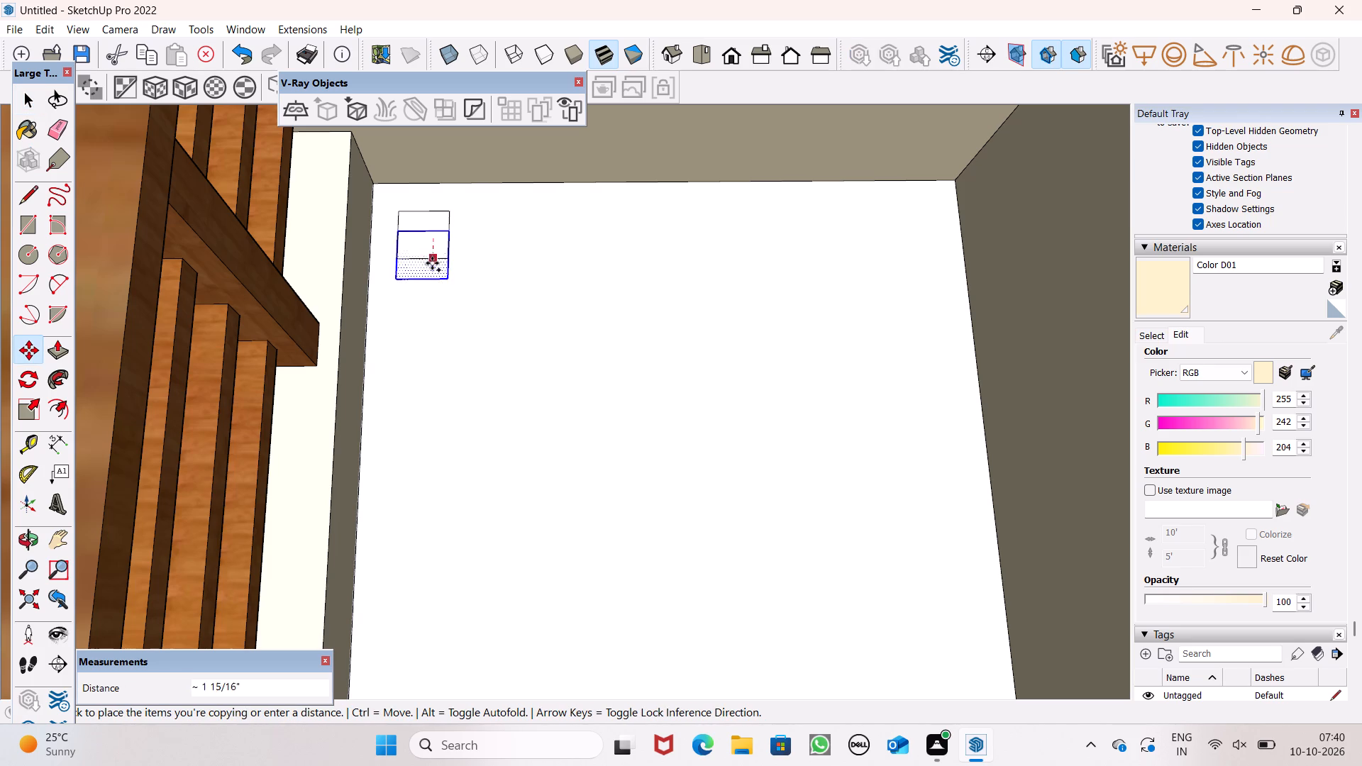
{"action": "left_click_drag", "start_coordinate": [432, 263], "coordinate": [431, 318]}
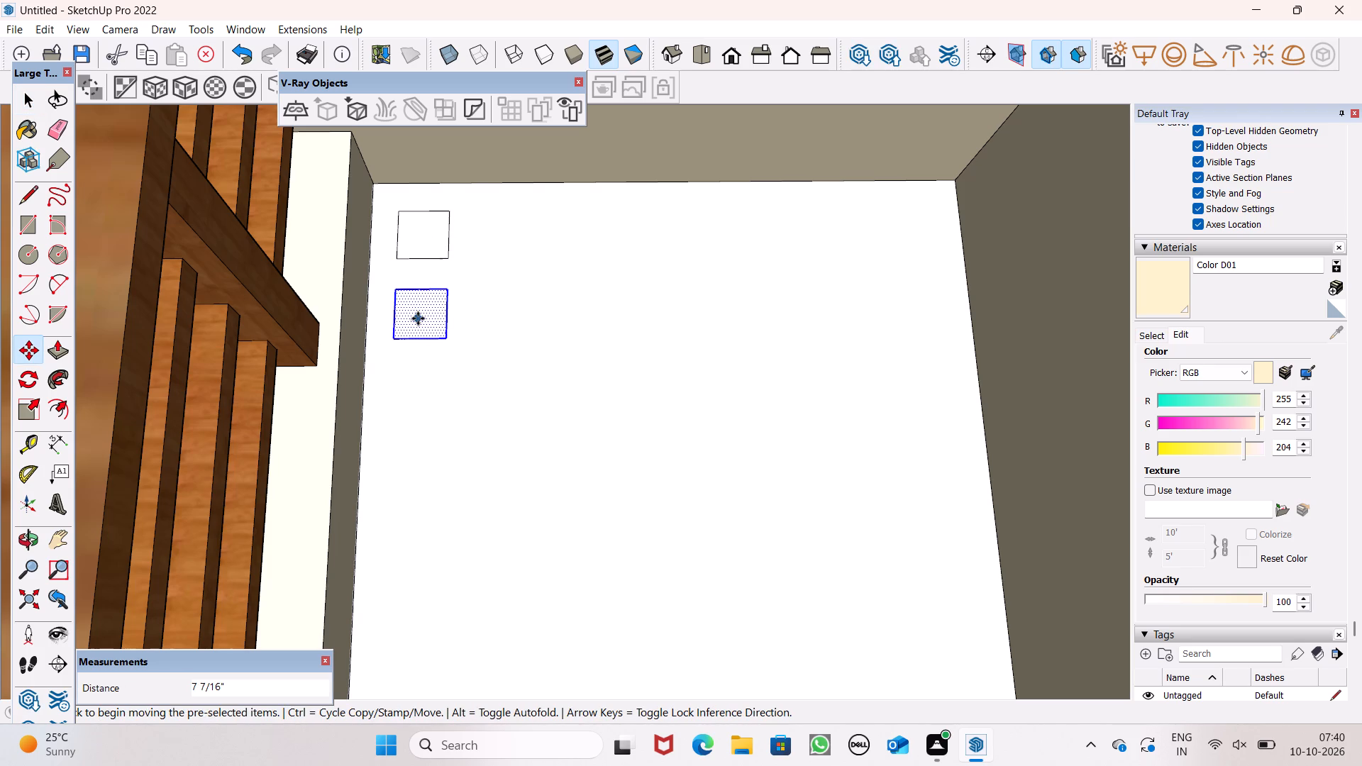
{"action": "left_click_drag", "start_coordinate": [422, 318], "coordinate": [406, 410], "text": "ctrl"}
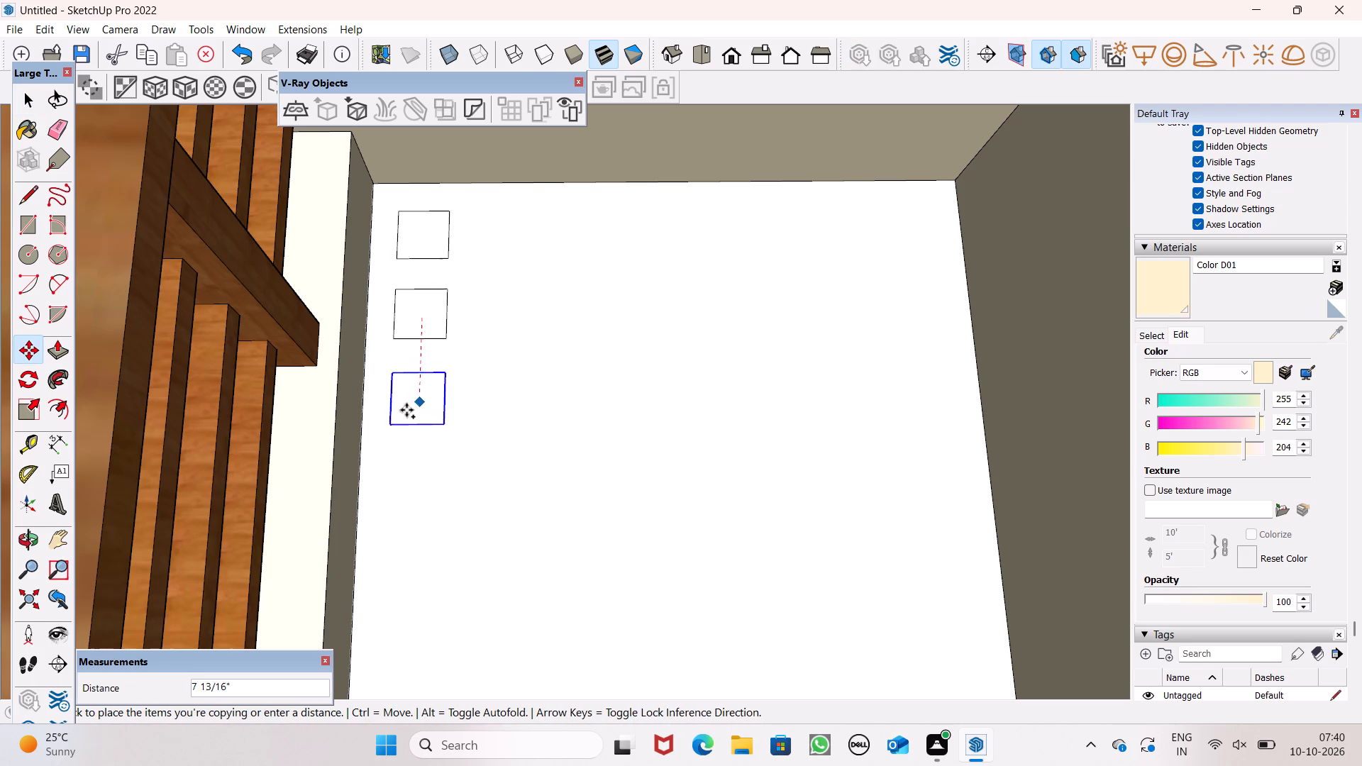
{"action": "left_click_drag", "start_coordinate": [406, 410], "coordinate": [411, 418], "text": "ctrl"}
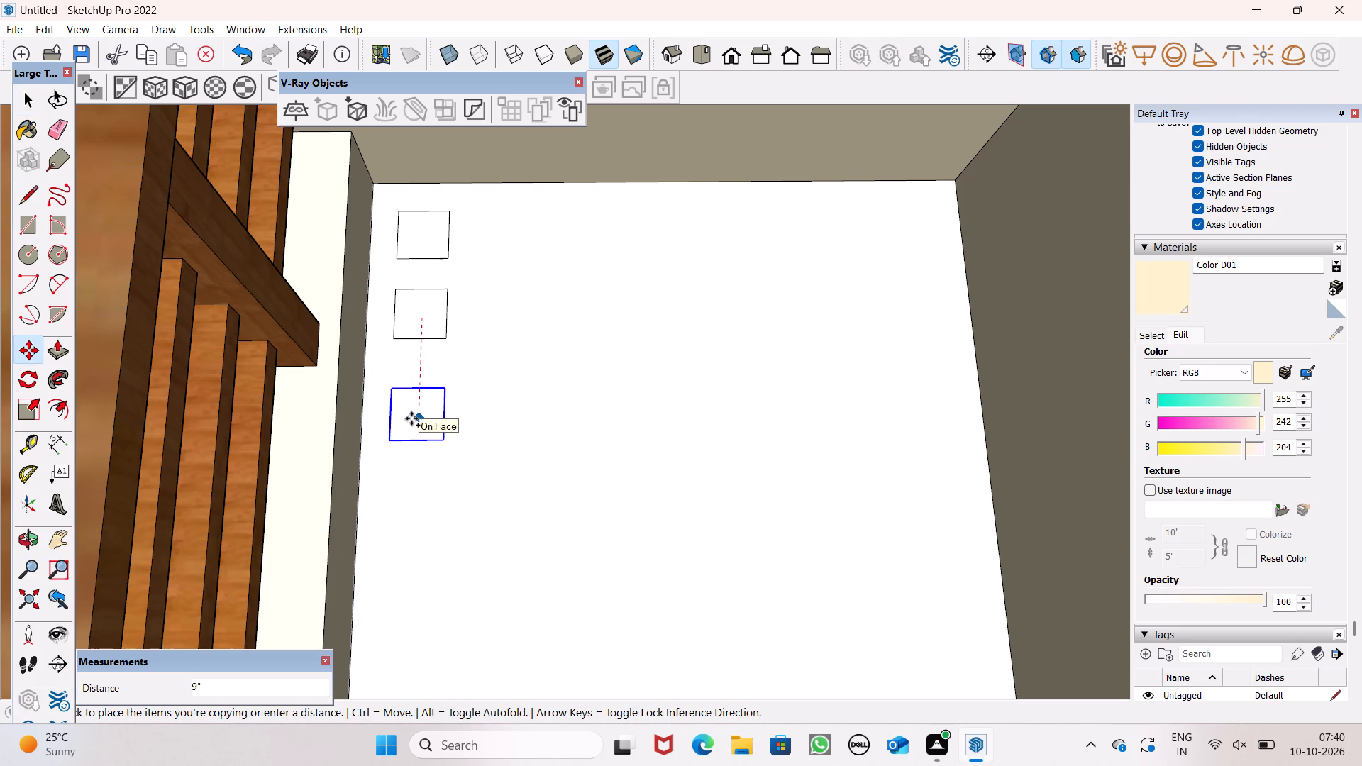
{"action": "left_click_drag", "start_coordinate": [411, 418], "coordinate": [409, 413], "text": "ctrl"}
{"action": "scroll", "coordinate": [548, 341], "scroll_direction": "down", "scroll_amount": 6}
{"action": "key", "text": "space"}
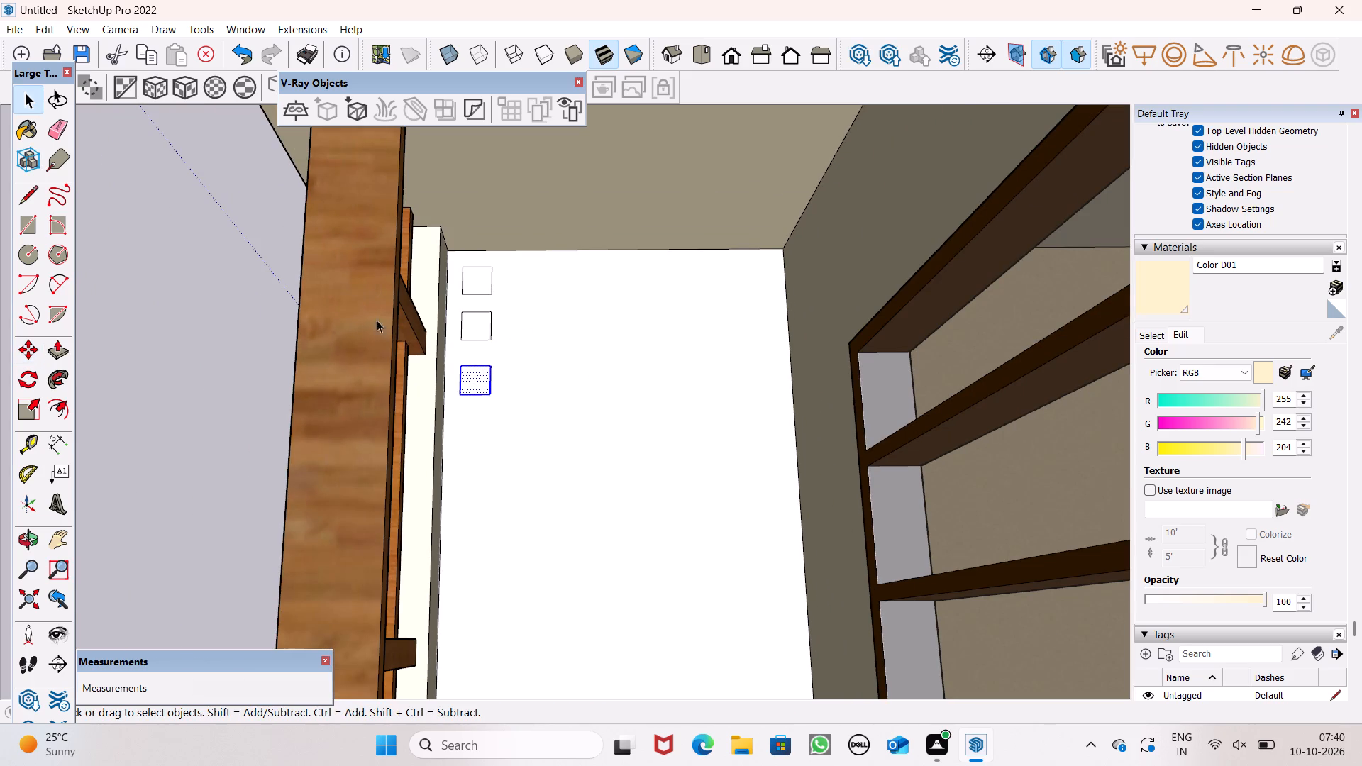
{"action": "left_click", "coordinate": [218, 272]}
{"action": "scroll", "coordinate": [275, 381], "scroll_direction": "down", "scroll_amount": 6}
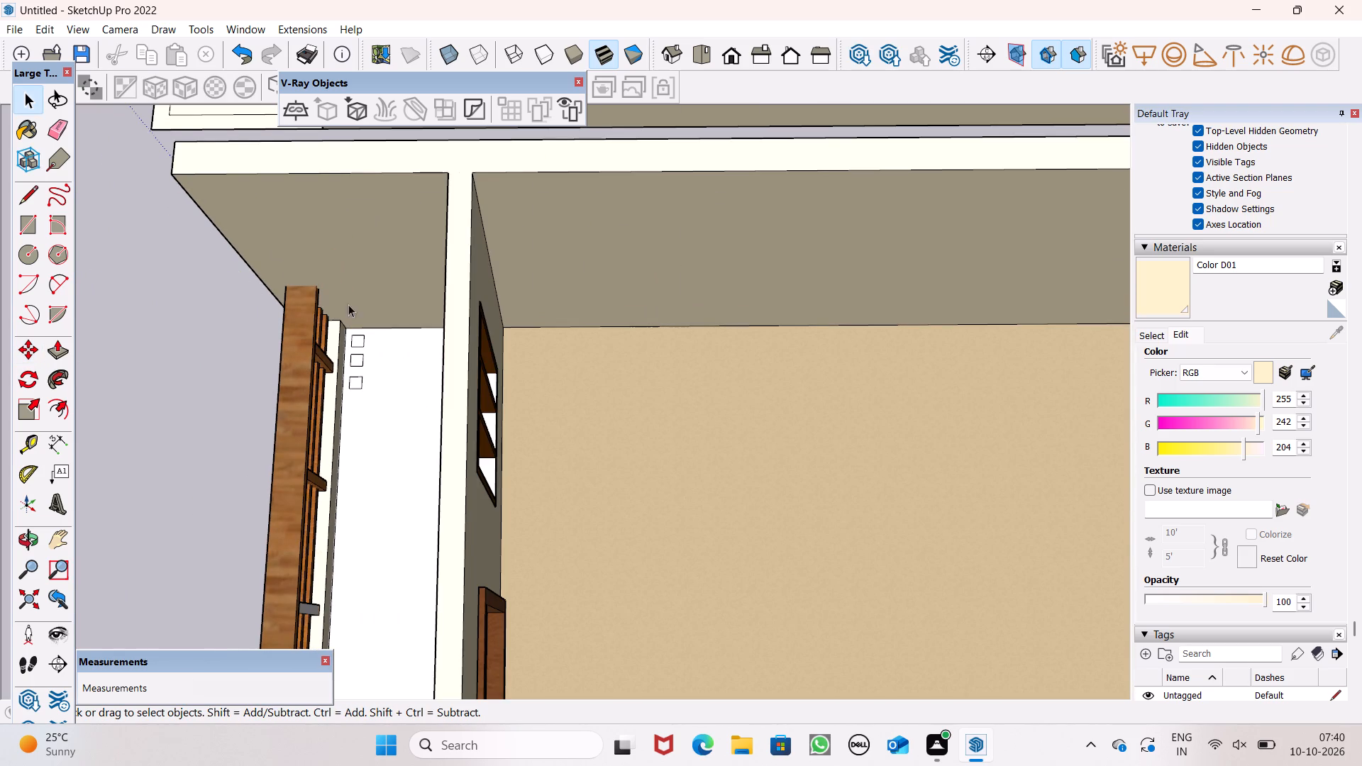
Push/Pull the floor square nearest the end wall up 10' to form a vertical post.
{"action": "left_click", "coordinate": [52, 351]}
{"action": "scroll", "coordinate": [276, 350], "scroll_direction": "up", "scroll_amount": 6}
{"action": "scroll", "coordinate": [394, 361], "scroll_direction": "down", "scroll_amount": 5}
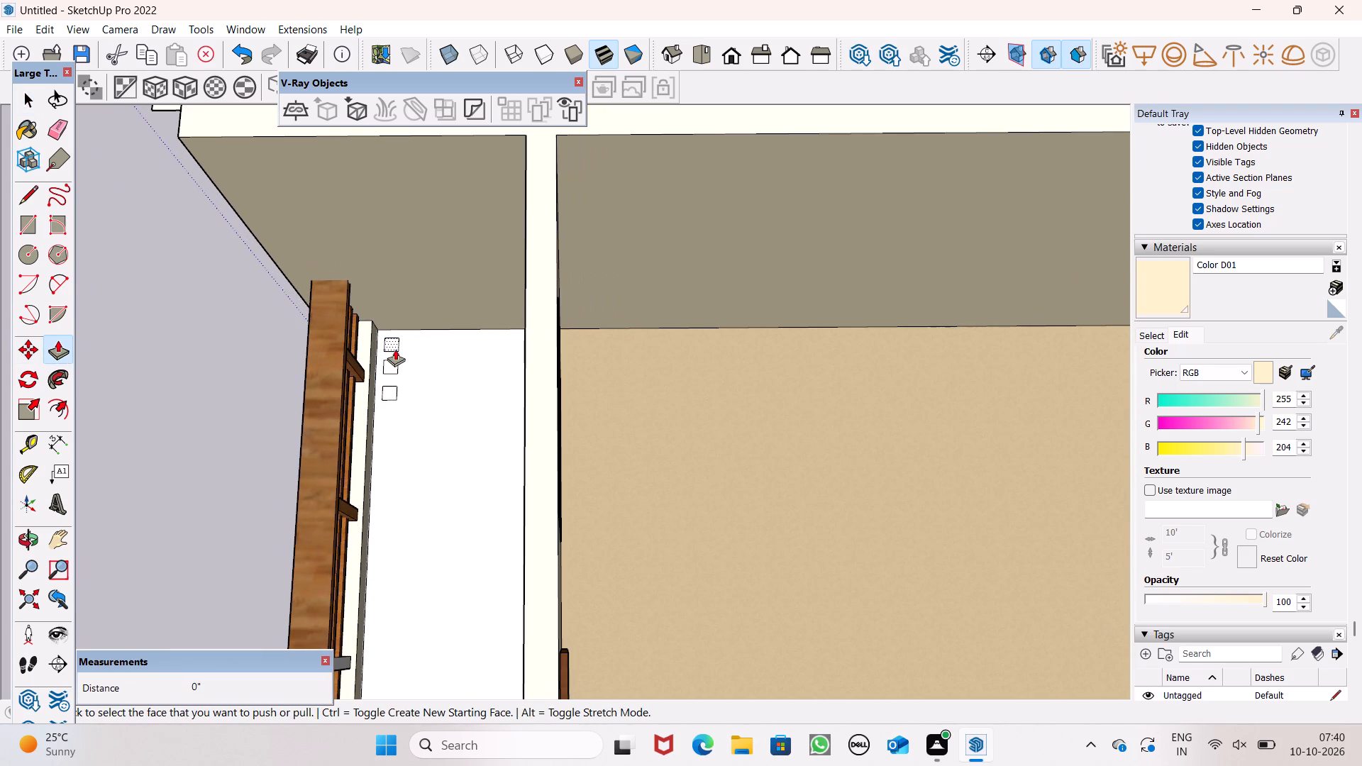
{"action": "left_click_drag", "start_coordinate": [386, 345], "coordinate": [364, 250]}
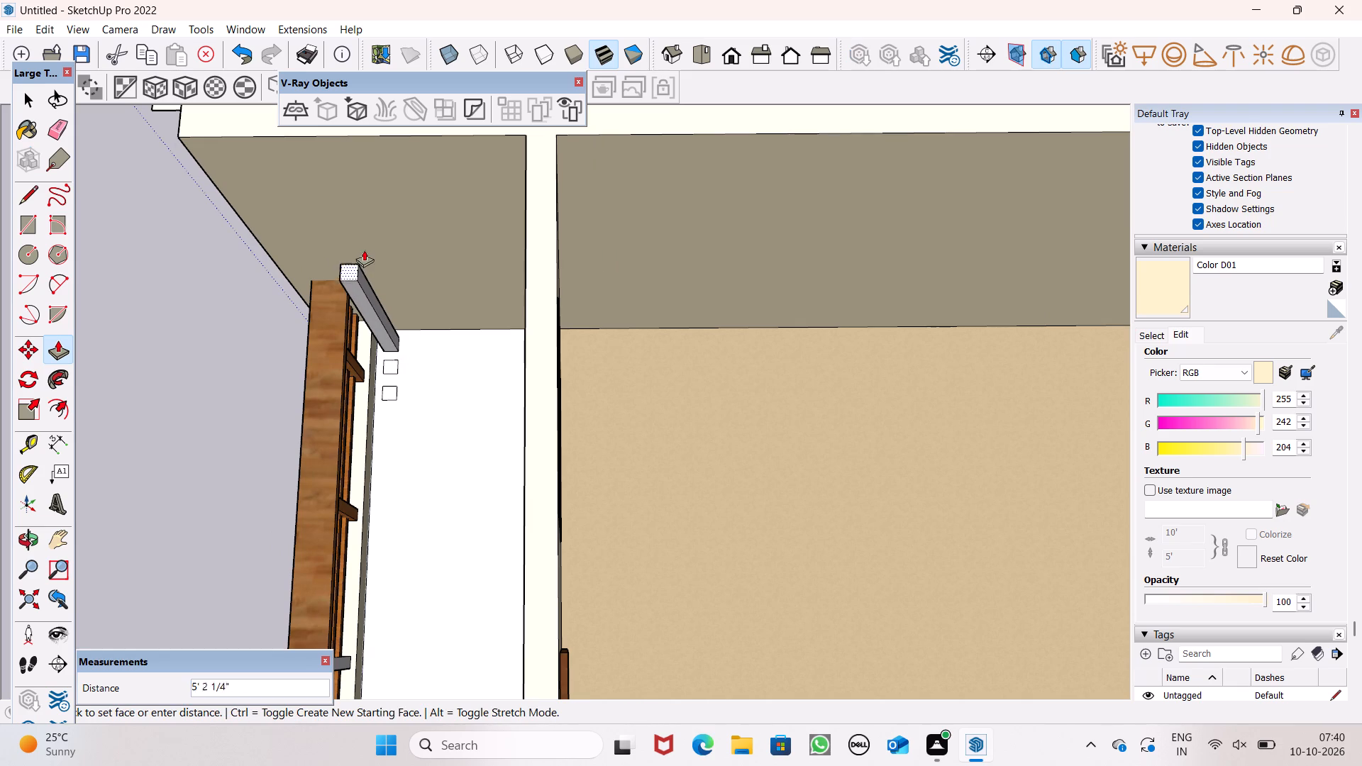
{"action": "left_click_drag", "start_coordinate": [364, 250], "coordinate": [336, 130]}
Examine the single post behind the balcony railing from the front and from above.
{"action": "scroll", "coordinate": [352, 245], "scroll_direction": "down", "scroll_amount": 4}
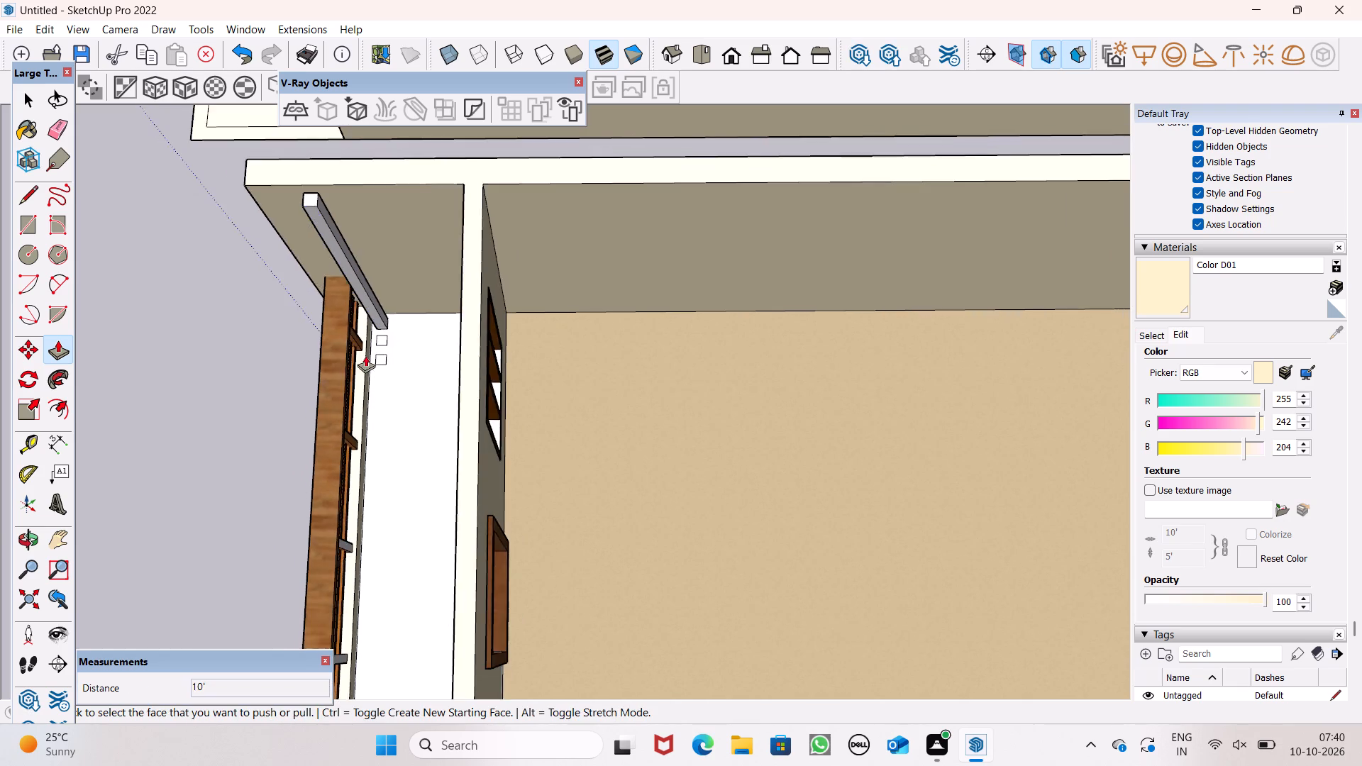
{"action": "middle_click_drag", "start_coordinate": [365, 356], "coordinate": [935, 59]}
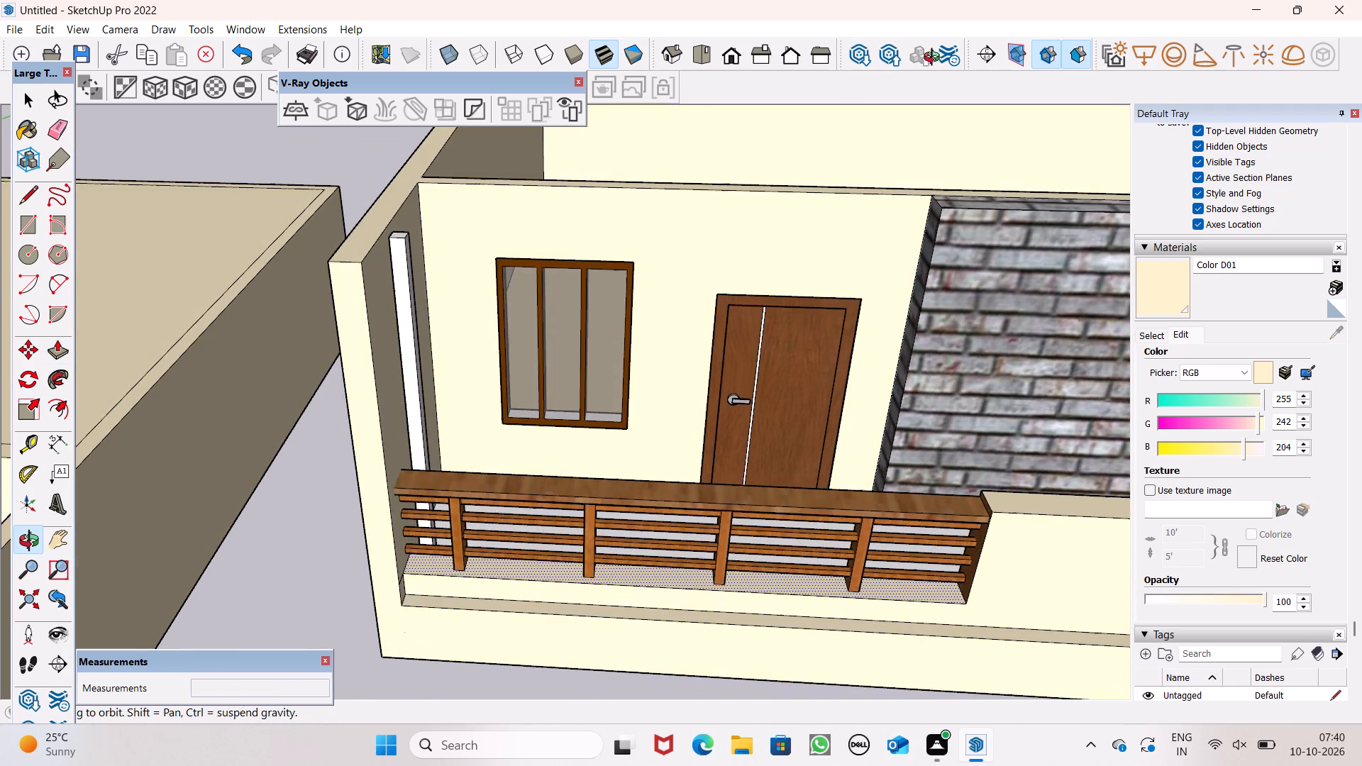
{"action": "middle_click_drag", "start_coordinate": [935, 59], "coordinate": [968, 44]}
{"action": "scroll", "coordinate": [823, 125], "scroll_direction": "down", "scroll_amount": 1}
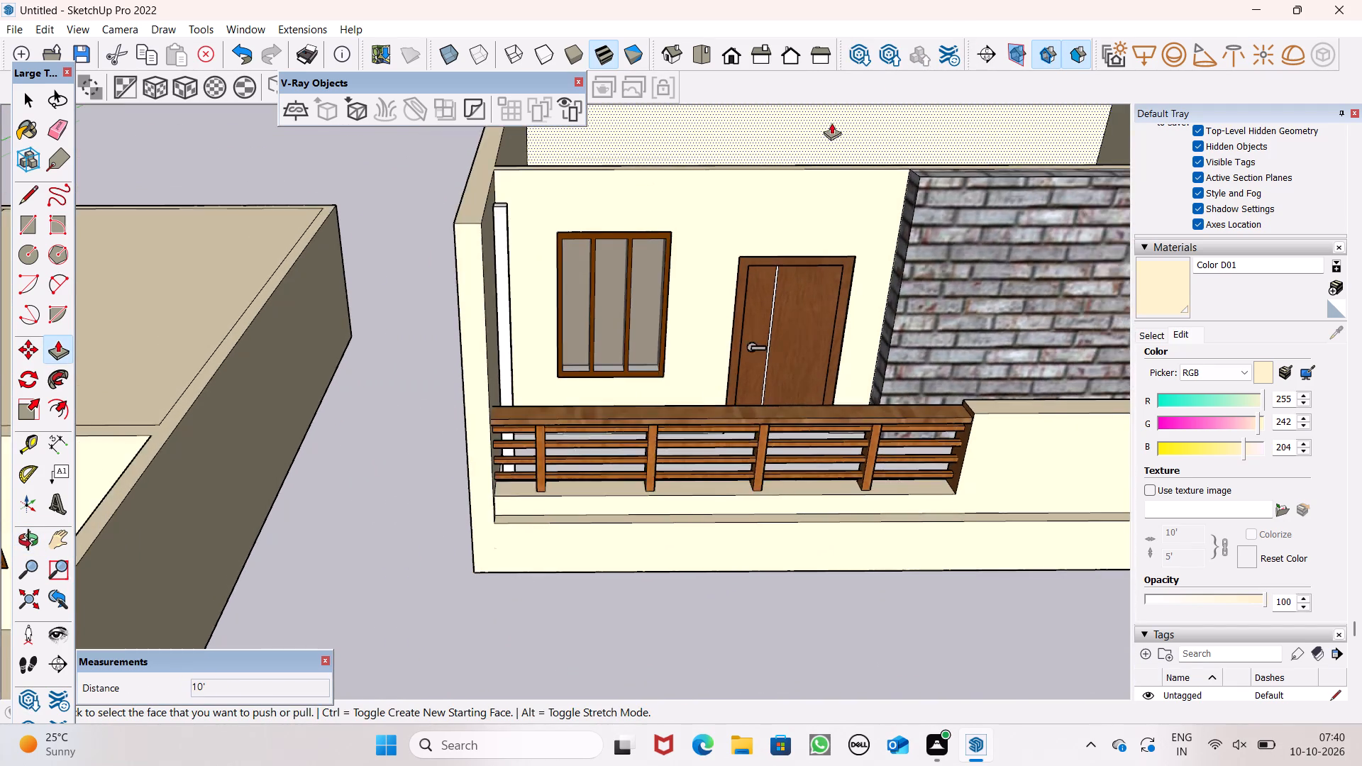
{"action": "scroll", "coordinate": [831, 123], "scroll_direction": "down", "scroll_amount": 1}
{"action": "middle_click_drag", "start_coordinate": [810, 223], "coordinate": [435, 384]}
{"action": "scroll", "coordinate": [636, 379], "scroll_direction": "up", "scroll_amount": 4}
{"action": "middle_click_drag", "start_coordinate": [616, 396], "coordinate": [333, 458]}
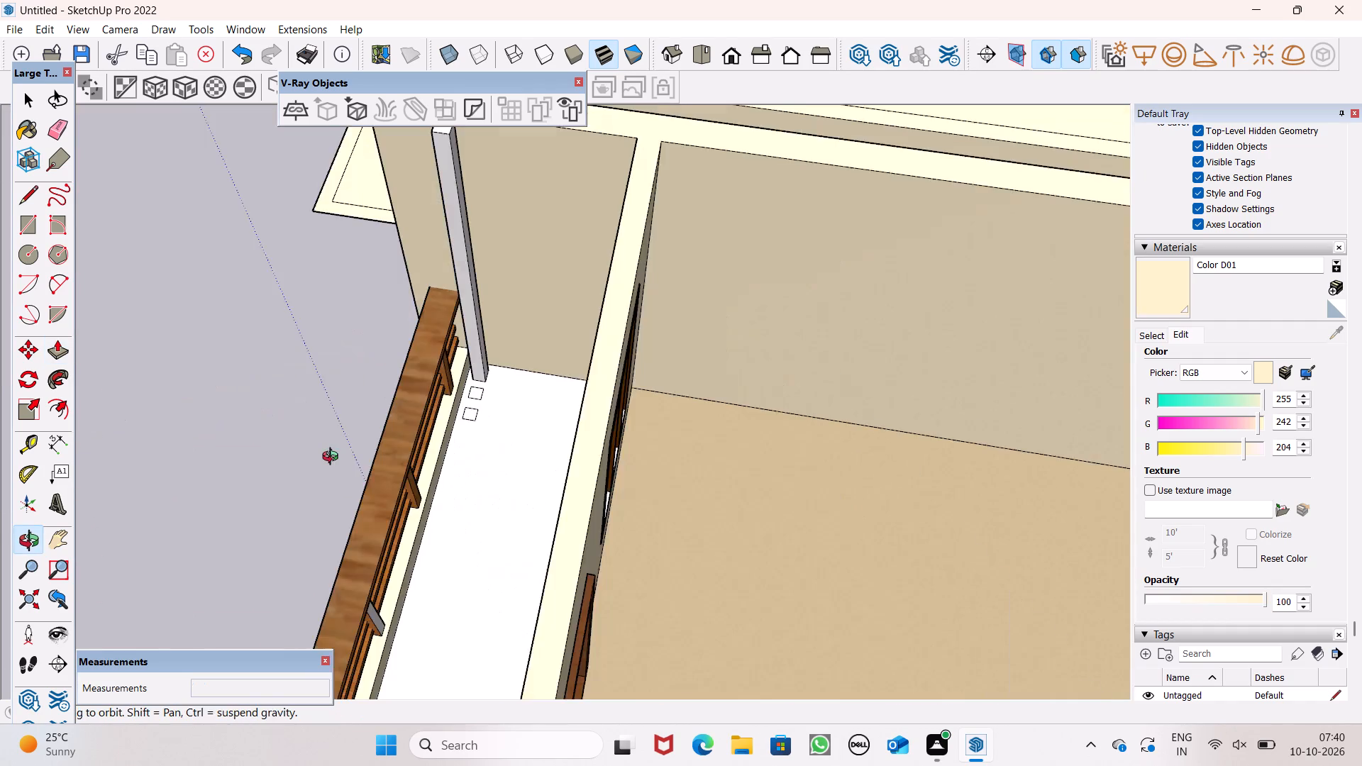
{"action": "middle_click_drag", "start_coordinate": [333, 458], "coordinate": [330, 435]}
Thicken the post slightly by pulling out its face toward the remaining floor squares.
{"action": "scroll", "coordinate": [480, 338], "scroll_direction": "up", "scroll_amount": 7}
{"action": "left_click_drag", "start_coordinate": [468, 317], "coordinate": [465, 331]}
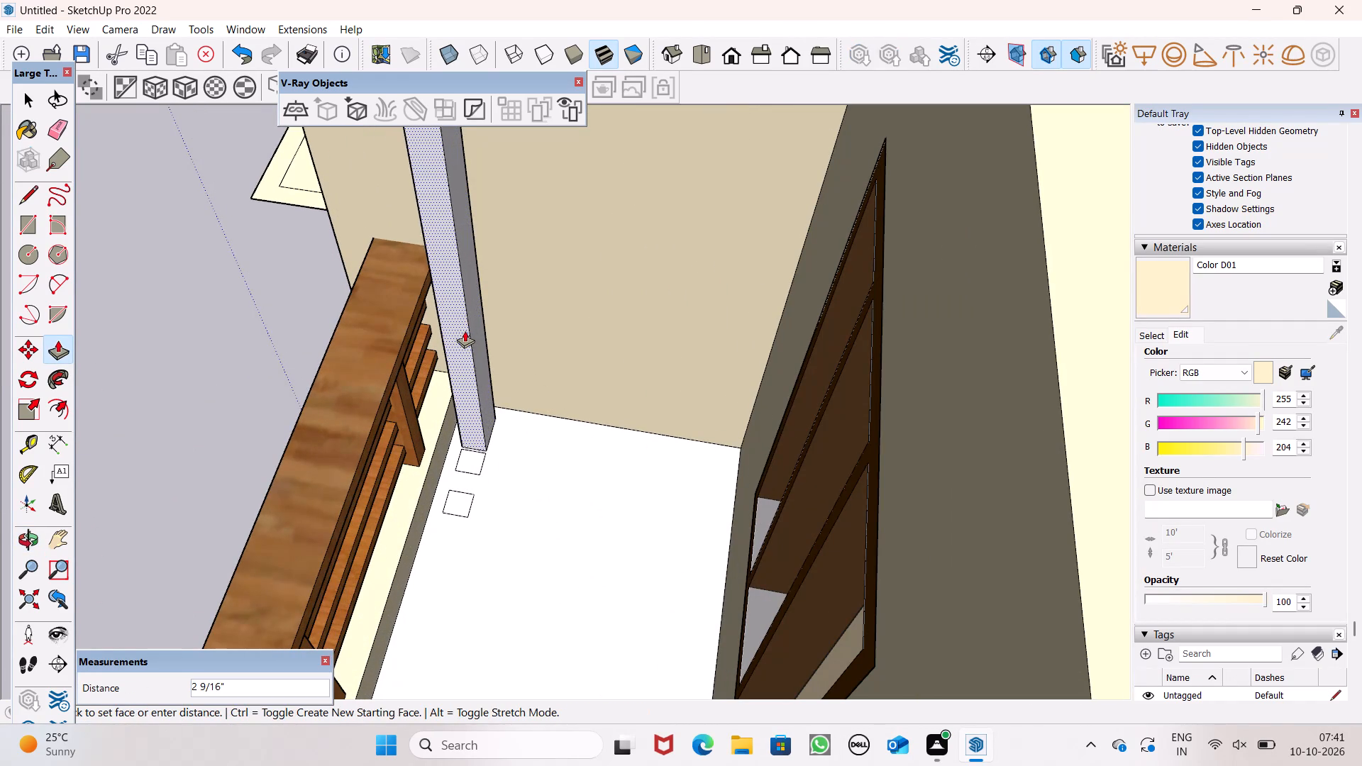
{"action": "left_click_drag", "start_coordinate": [465, 331], "coordinate": [470, 326]}
{"action": "key", "text": "space"}
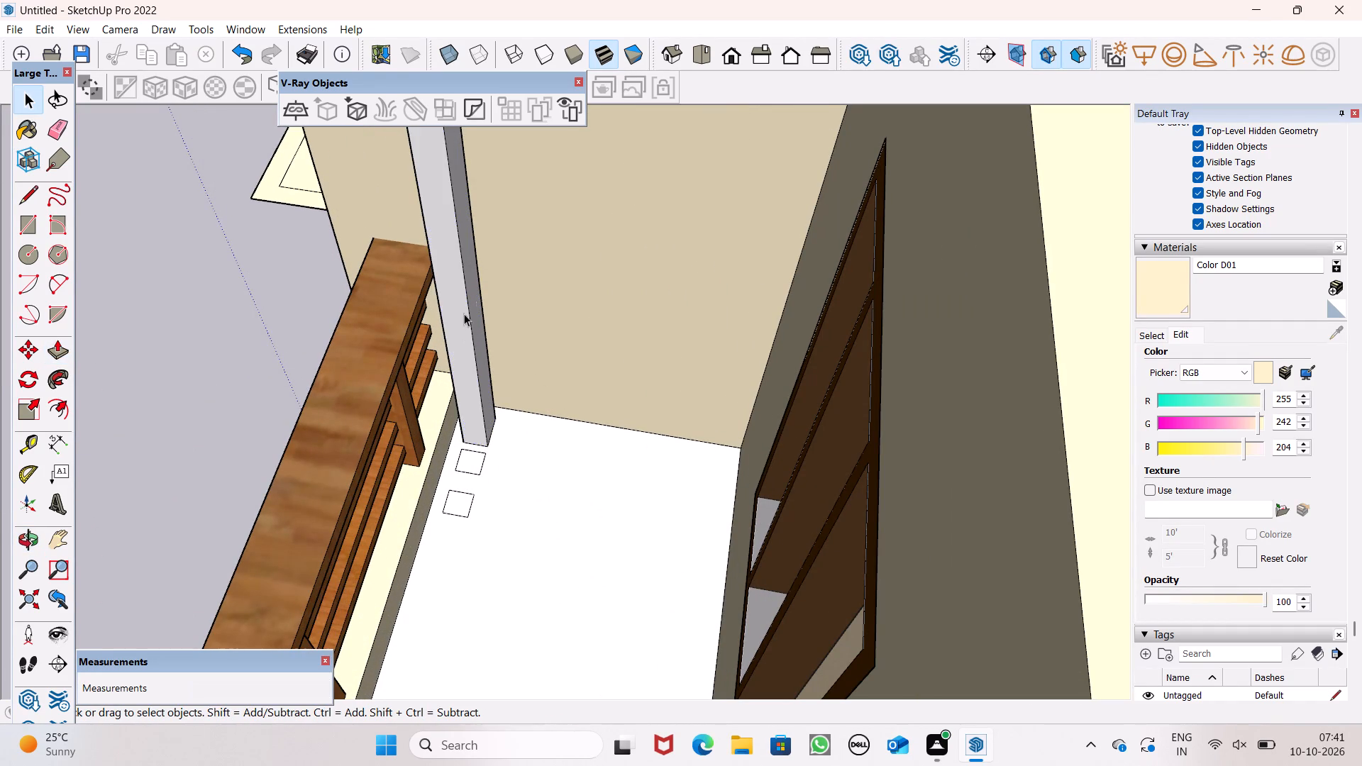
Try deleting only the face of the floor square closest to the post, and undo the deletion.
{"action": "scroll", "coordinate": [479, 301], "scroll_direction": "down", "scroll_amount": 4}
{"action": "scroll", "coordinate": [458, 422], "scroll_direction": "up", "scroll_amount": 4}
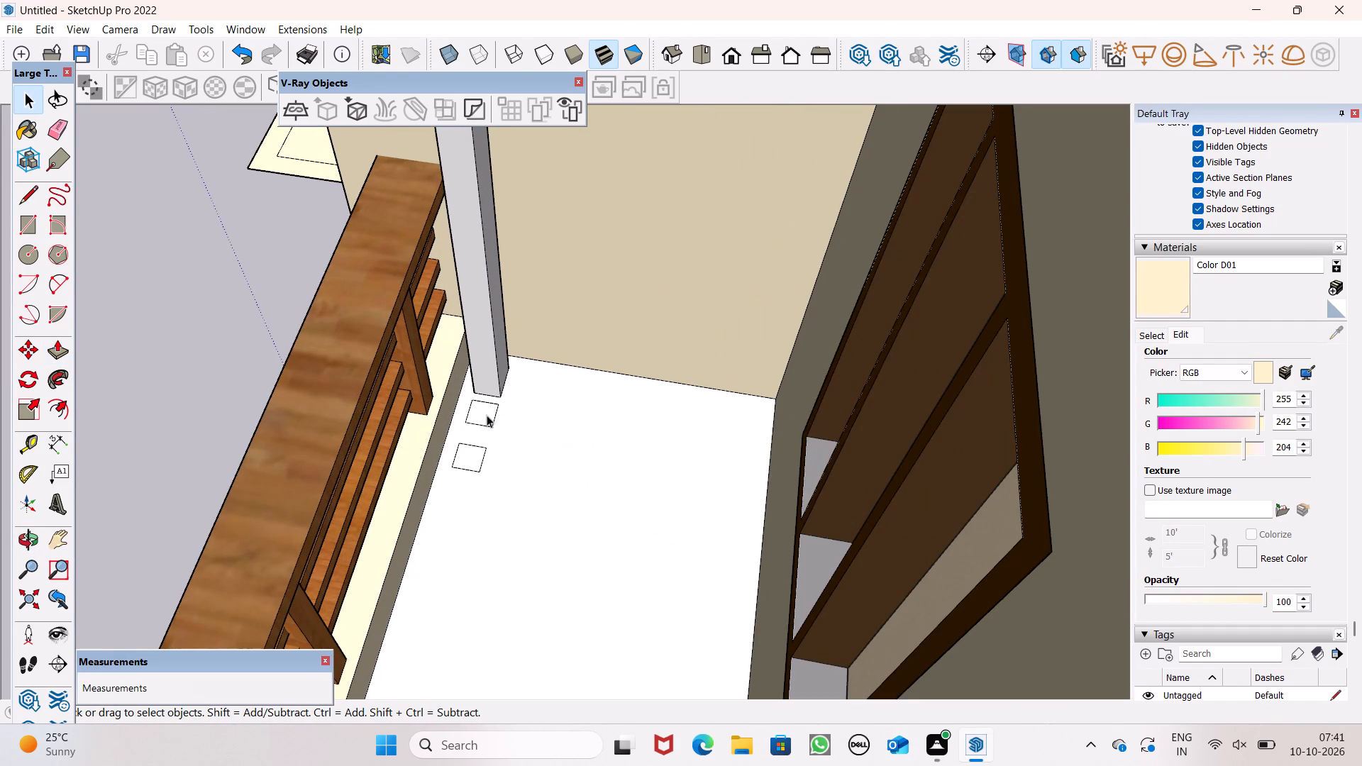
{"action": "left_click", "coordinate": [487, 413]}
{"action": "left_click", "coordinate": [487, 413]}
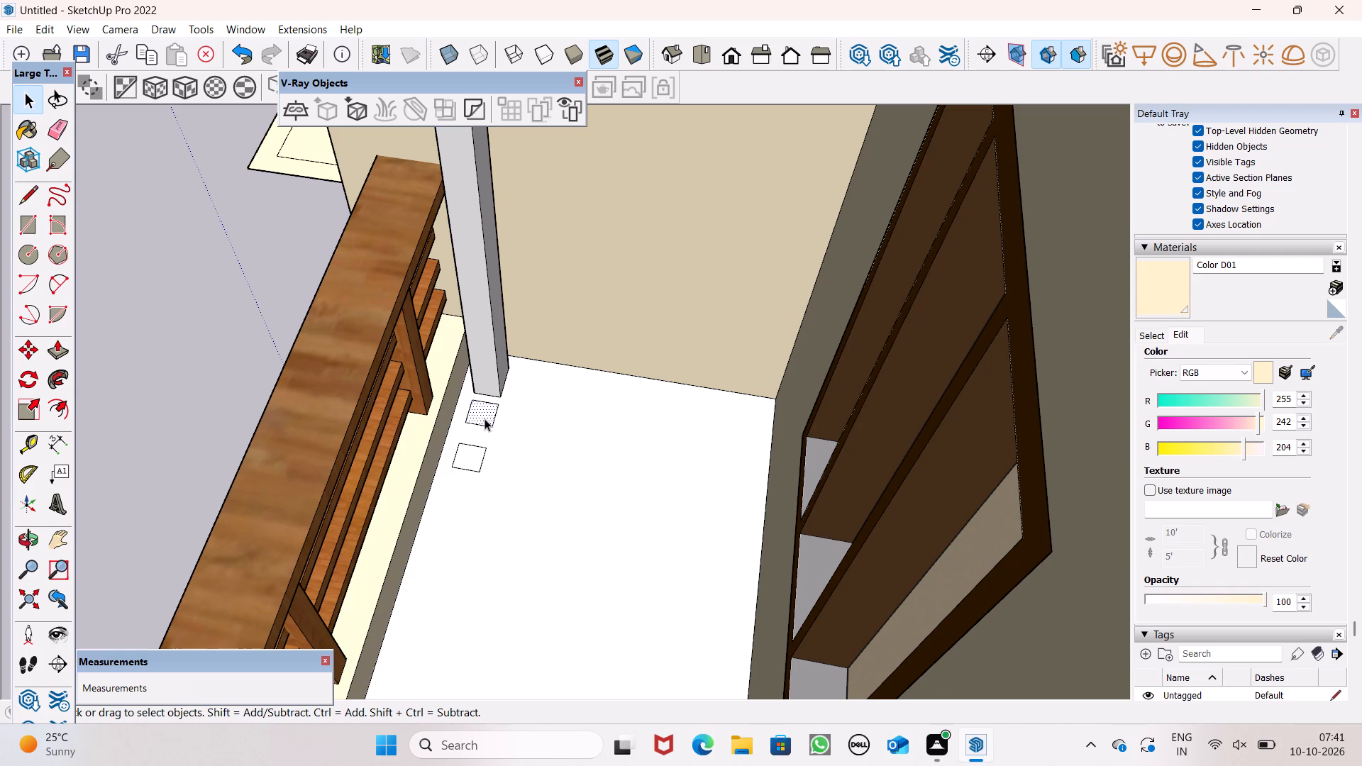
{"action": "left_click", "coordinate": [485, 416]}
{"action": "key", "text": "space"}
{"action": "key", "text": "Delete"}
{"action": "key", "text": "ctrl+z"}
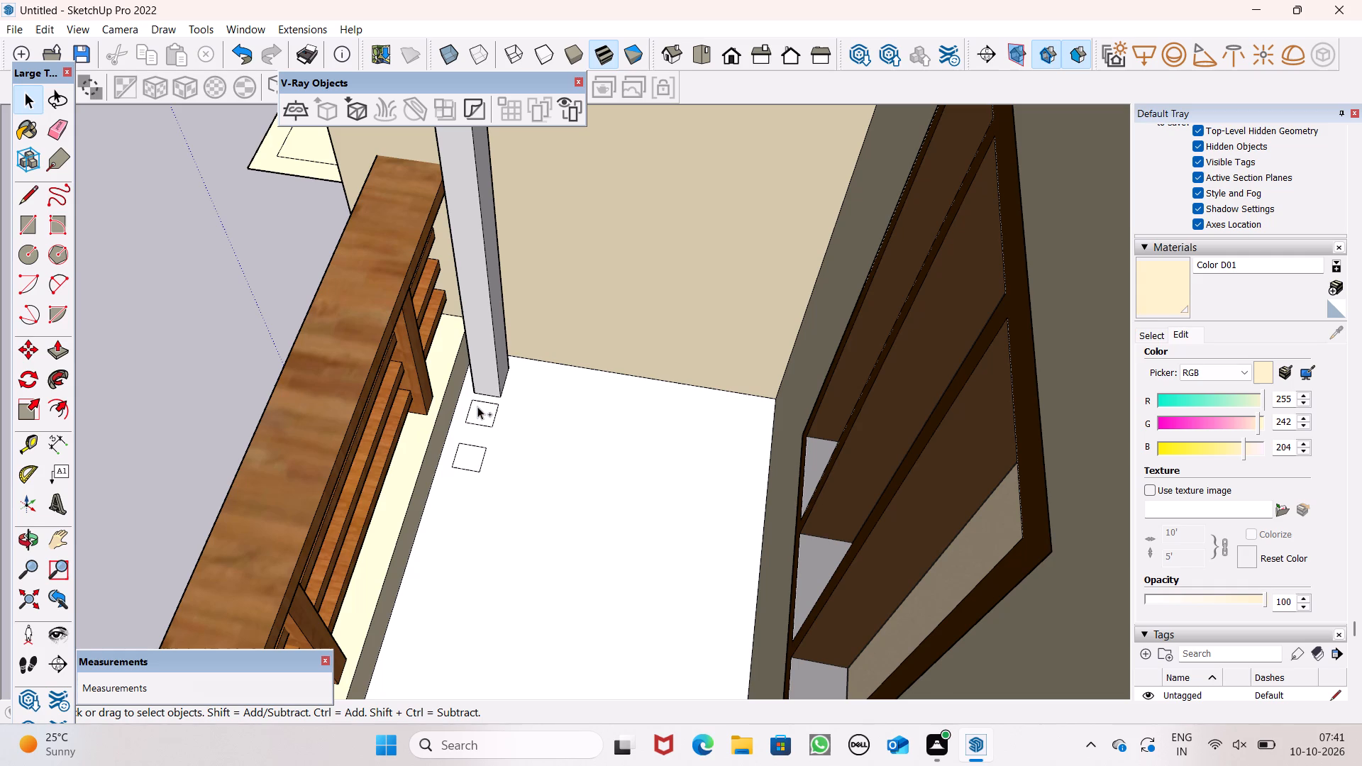
Erase the outline of the floor square closest to the post.
{"action": "left_click", "coordinate": [60, 131]}
{"action": "left_click_drag", "start_coordinate": [471, 403], "coordinate": [476, 429]}
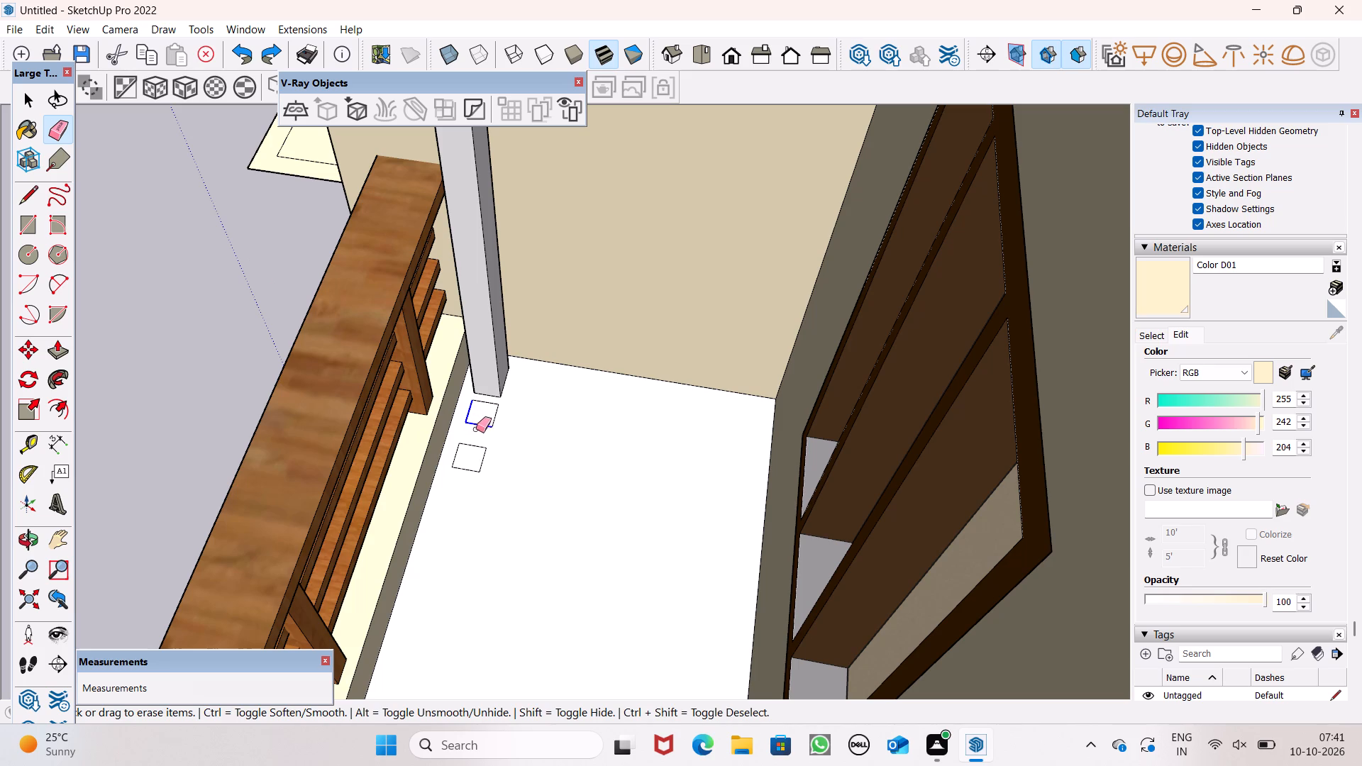
{"action": "left_click_drag", "start_coordinate": [476, 429], "coordinate": [491, 412]}
{"action": "key", "text": "space"}
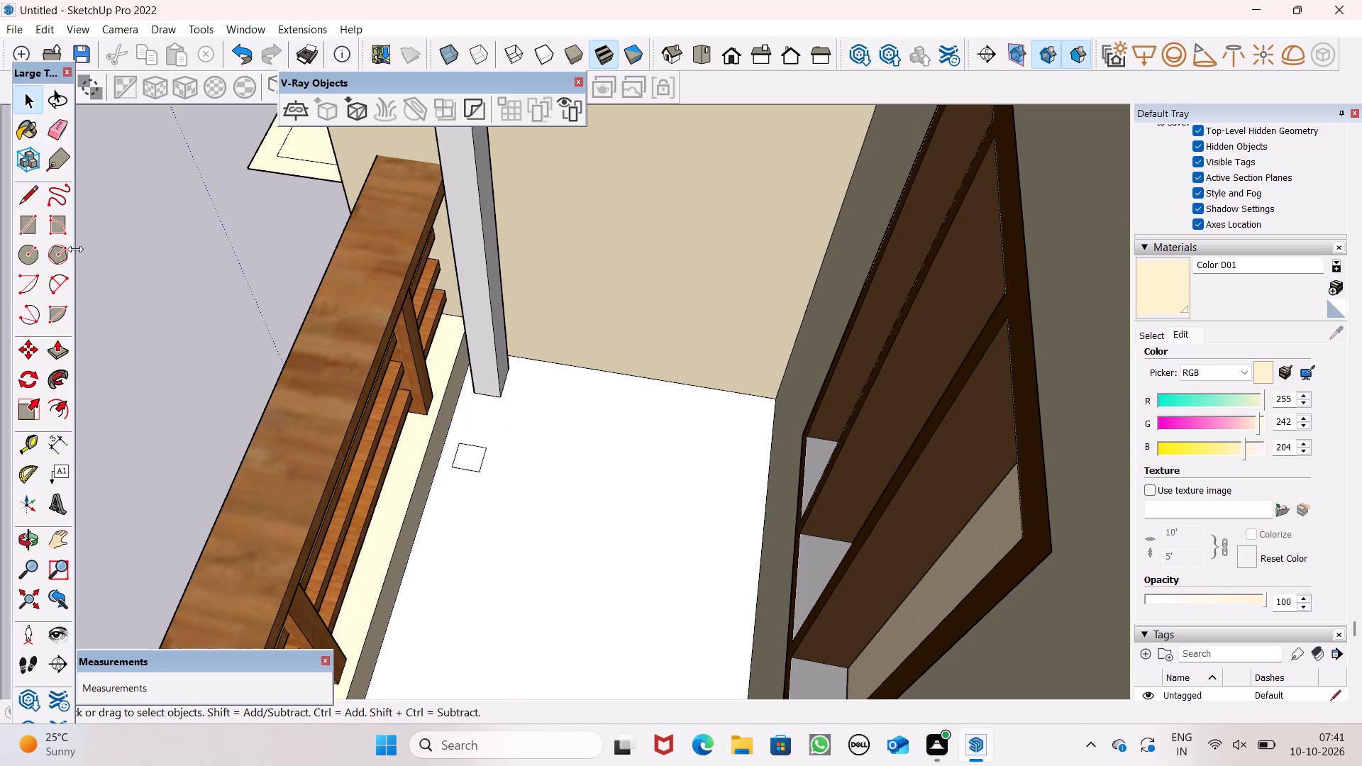
Push/Pull the post's face toward the remaining square out 1 15/16" and its side facing the house wall out 1 7/8".
{"action": "left_click_drag", "start_coordinate": [62, 350], "coordinate": [73, 347]}
{"action": "left_click", "coordinate": [45, 356]}
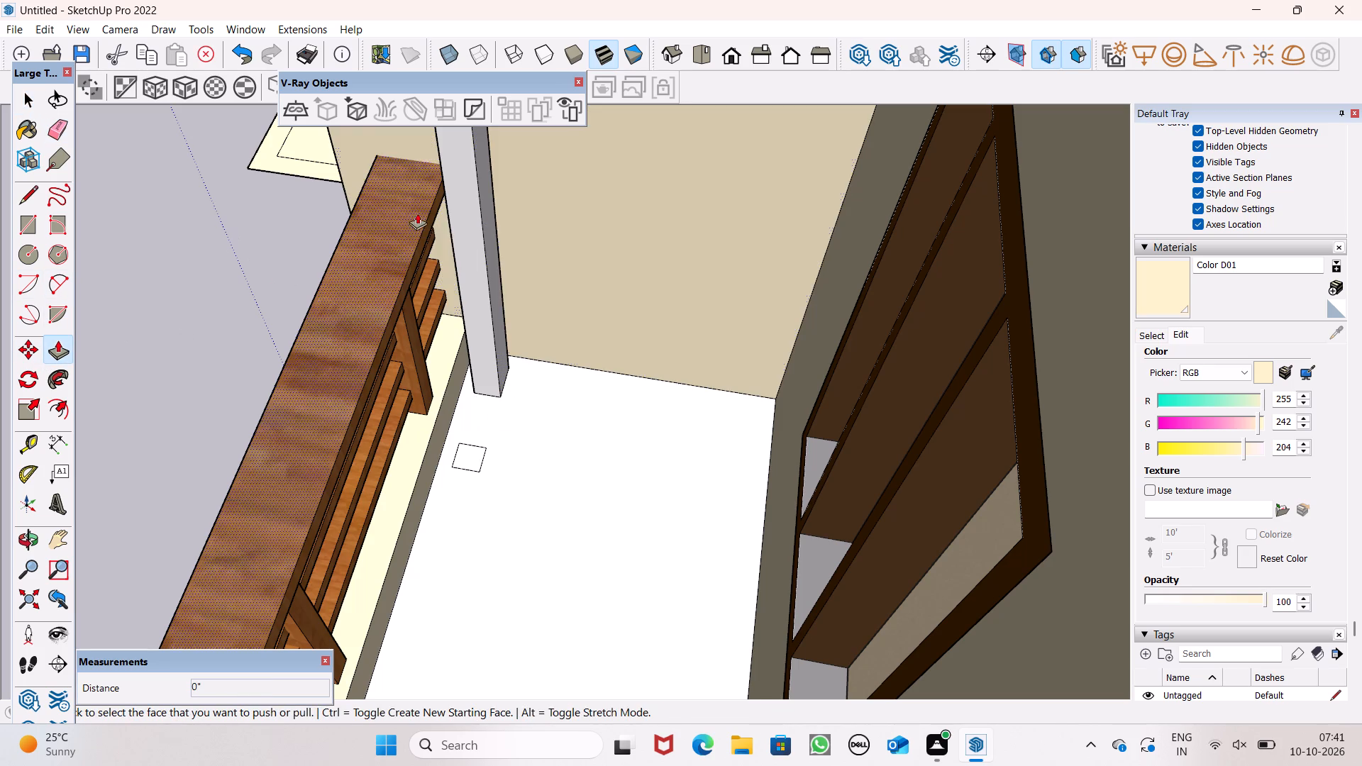
{"action": "left_click_drag", "start_coordinate": [459, 213], "coordinate": [451, 223]}
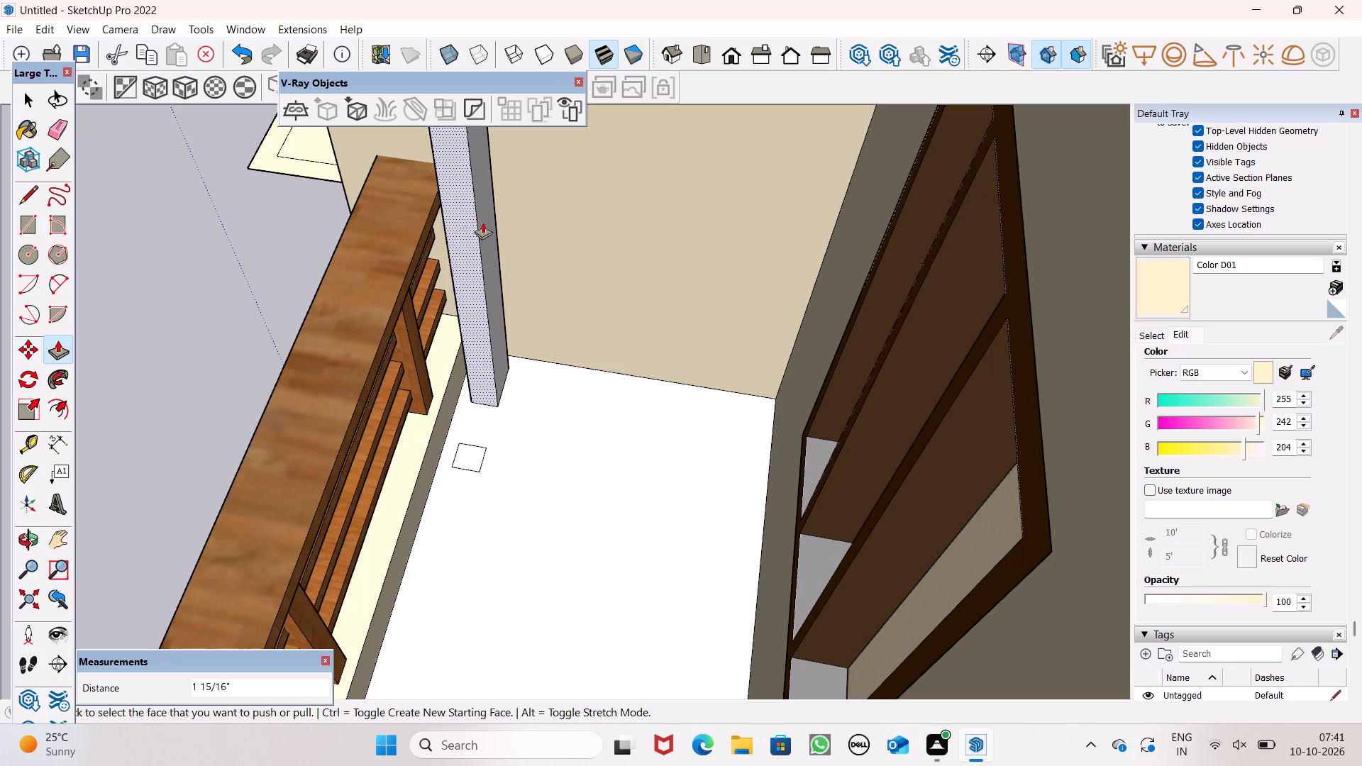
{"action": "left_click_drag", "start_coordinate": [487, 221], "coordinate": [500, 231]}
{"action": "scroll", "coordinate": [499, 270], "scroll_direction": "down", "scroll_amount": 2}
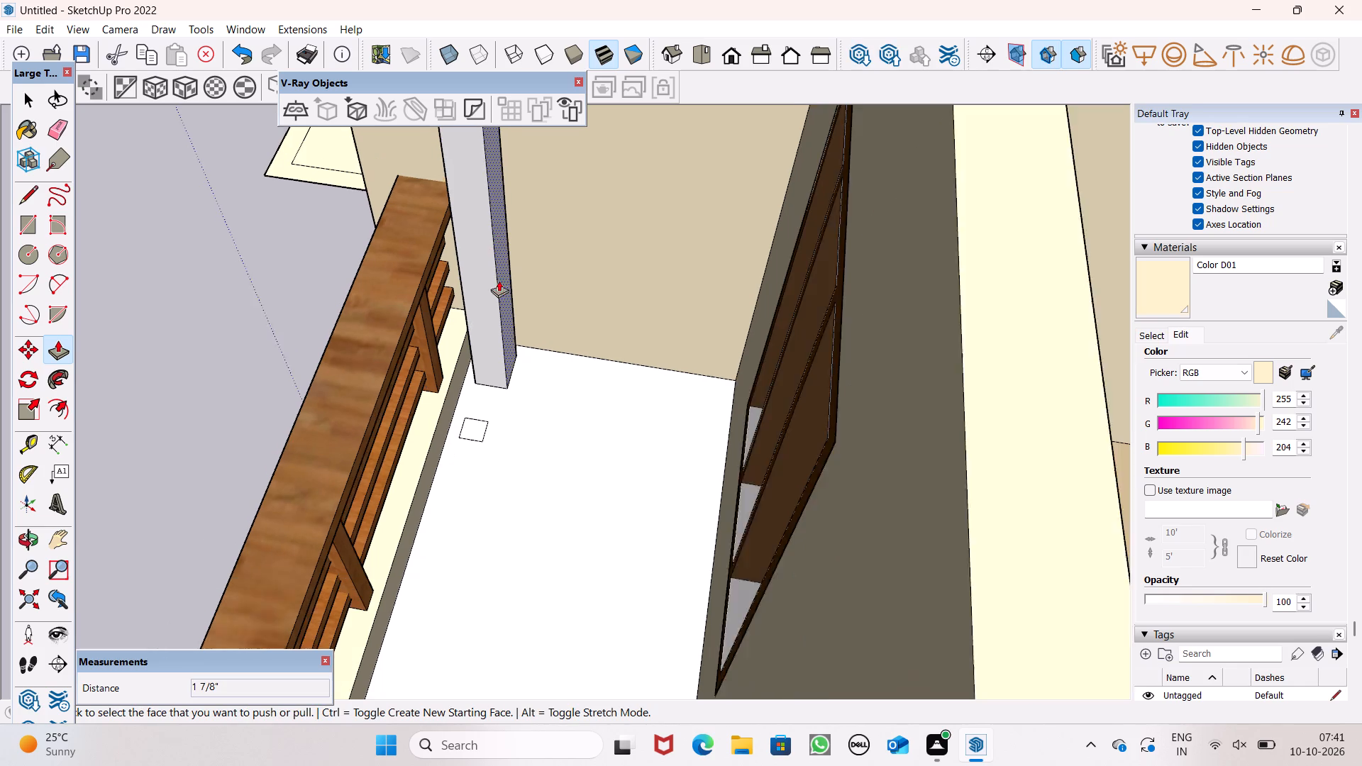
{"action": "scroll", "coordinate": [499, 280], "scroll_direction": "down", "scroll_amount": 1}
{"action": "scroll", "coordinate": [481, 372], "scroll_direction": "down", "scroll_amount": 9}
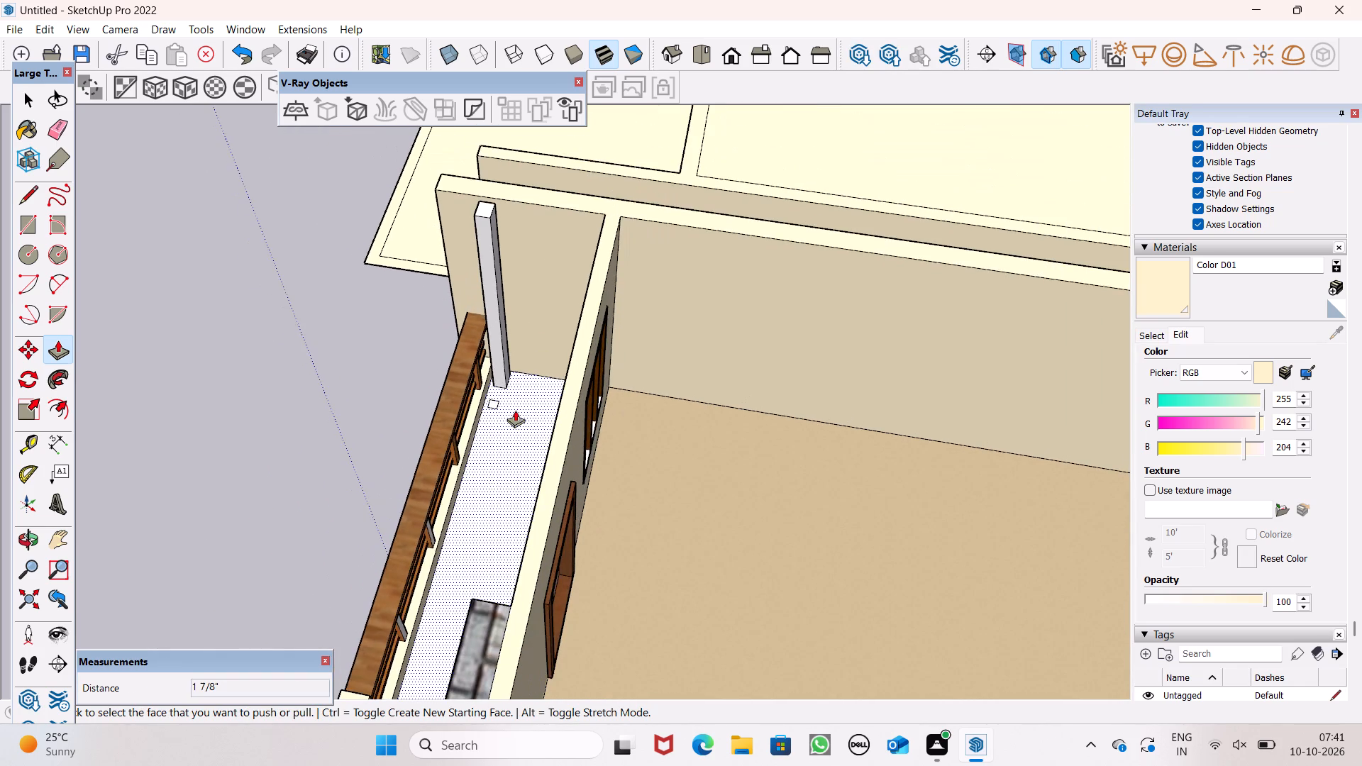
Copy the remaining floor square about 11 inches farther along the curb, away from the post.
{"action": "key", "text": "space"}
{"action": "scroll", "coordinate": [510, 396], "scroll_direction": "up", "scroll_amount": 14}
{"action": "double_click", "coordinate": [471, 421]}
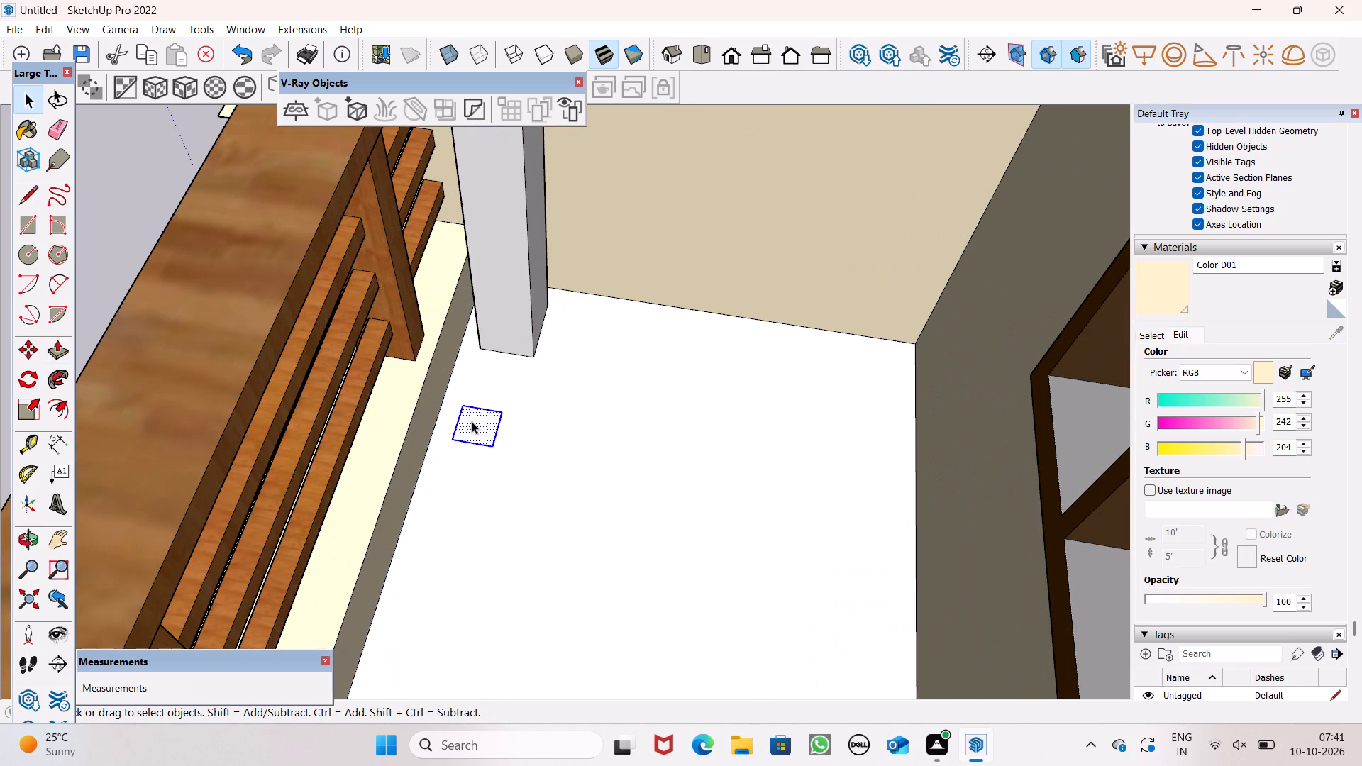
{"action": "key", "text": "m"}
{"action": "key", "text": "Return"}
{"action": "left_click_drag", "start_coordinate": [471, 428], "coordinate": [474, 449]}
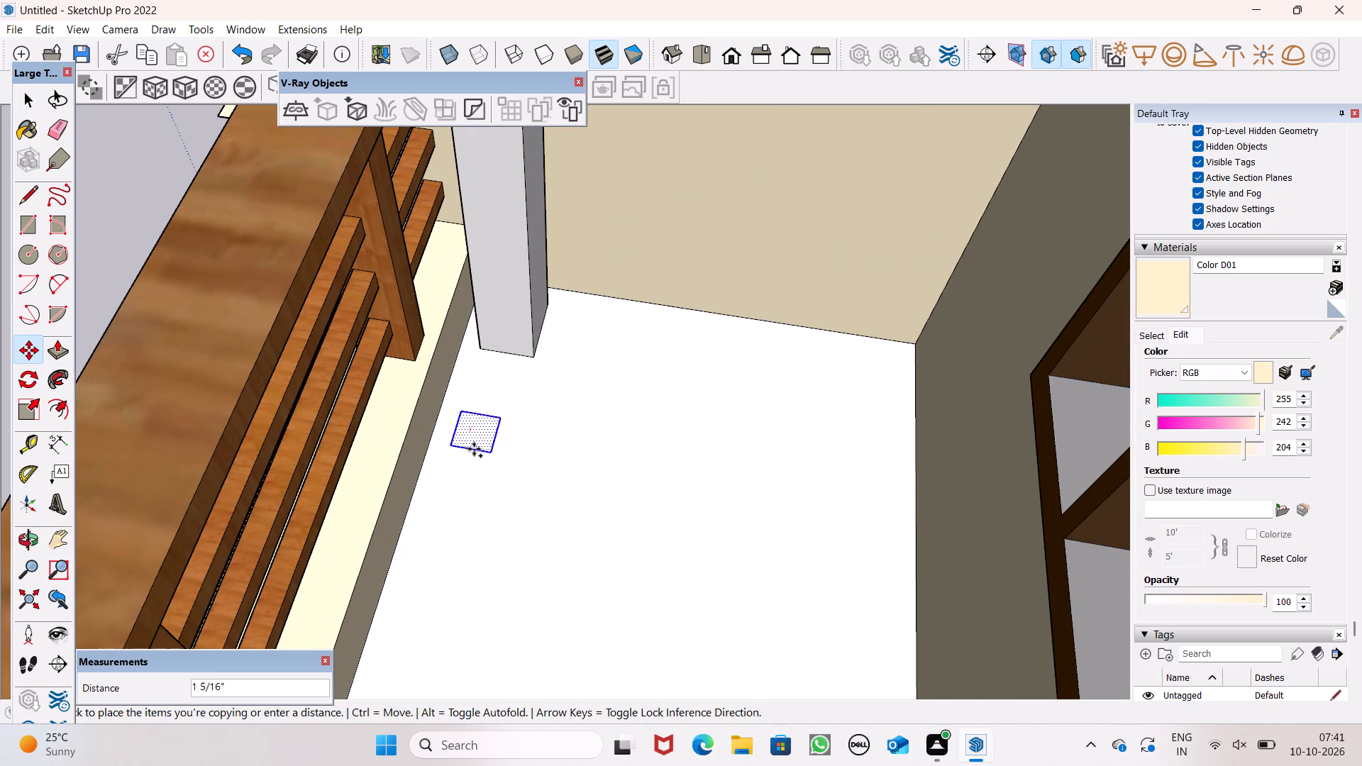
{"action": "left_click_drag", "start_coordinate": [474, 449], "coordinate": [445, 515]}
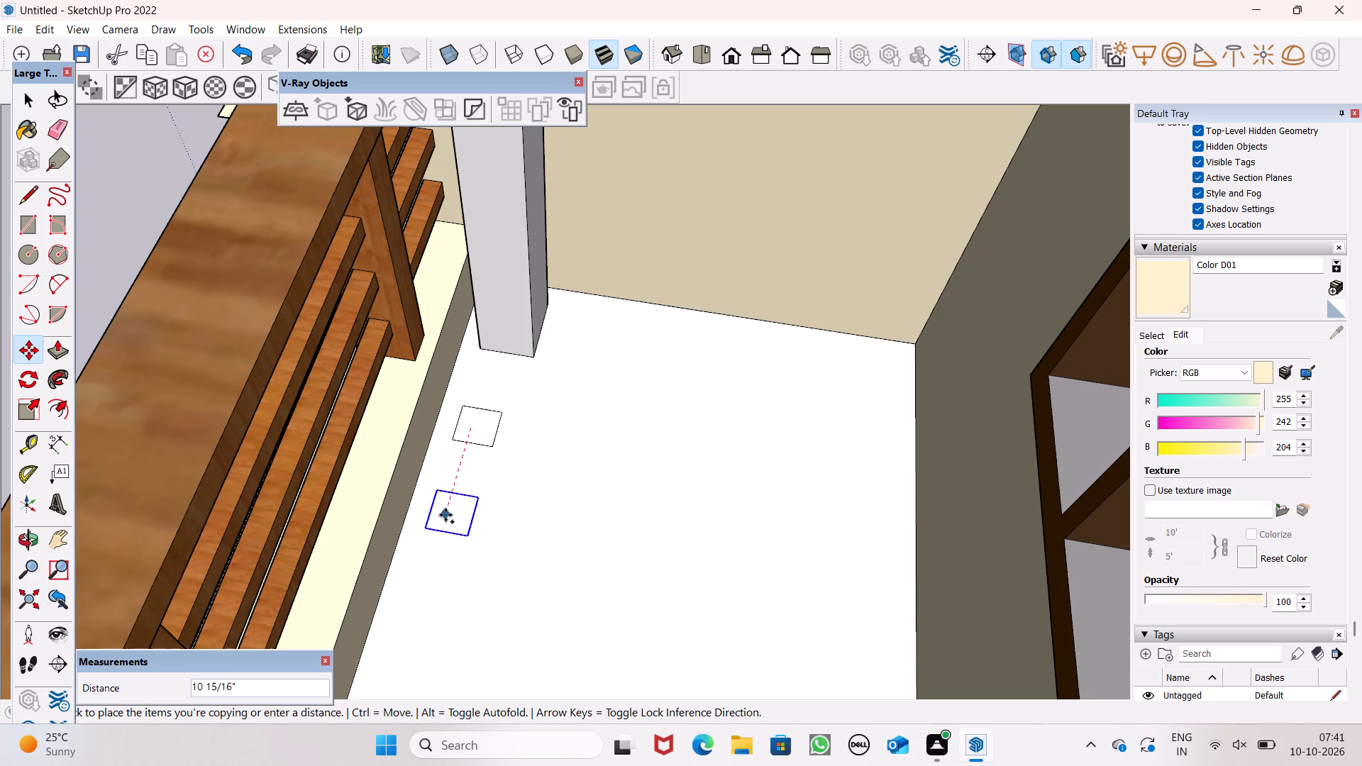
{"action": "left_click_drag", "start_coordinate": [445, 515], "coordinate": [444, 516]}
{"action": "scroll", "coordinate": [525, 459], "scroll_direction": "down", "scroll_amount": 5}
{"action": "key", "text": "space"}
{"action": "left_click", "coordinate": [276, 382]}
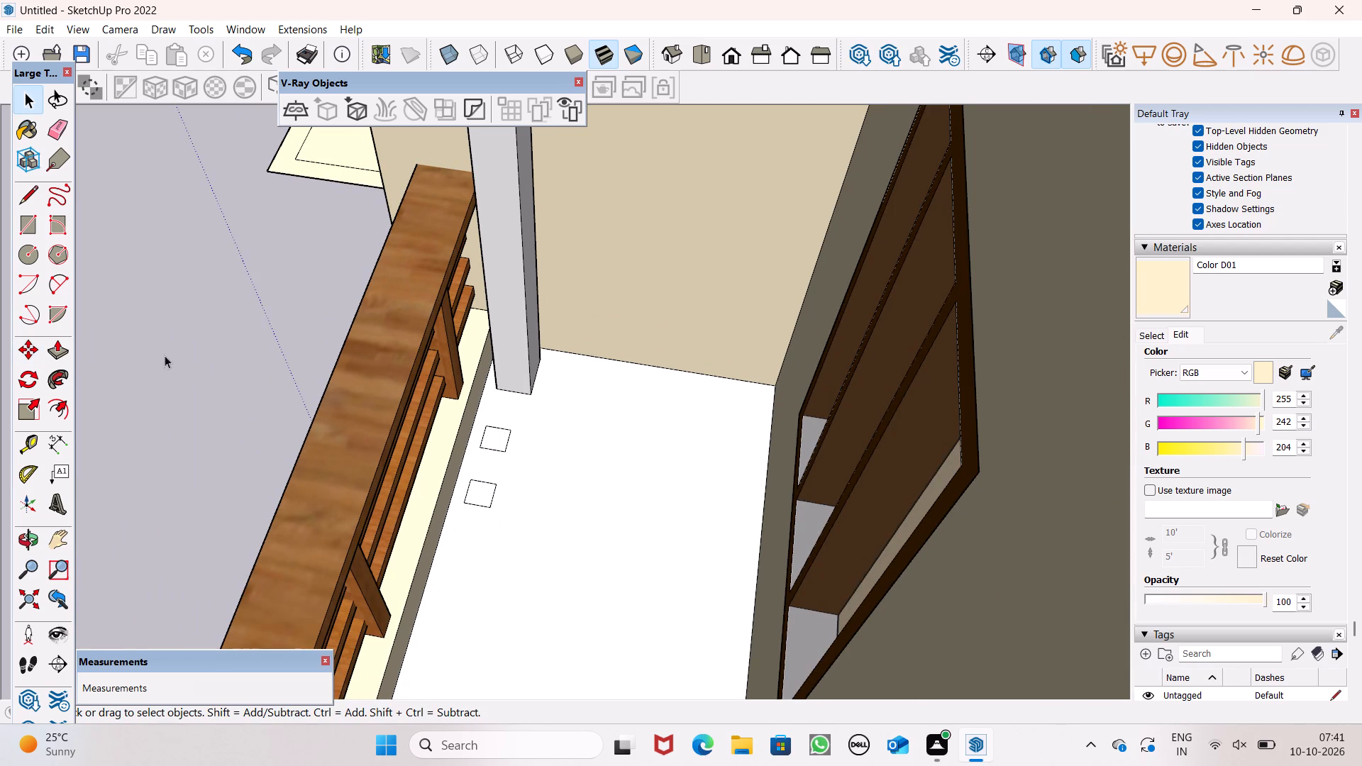
Push/Pull the floor square beside the first post up 10' to form a second vertical post.
{"action": "left_click", "coordinate": [60, 348]}
{"action": "scroll", "coordinate": [250, 421], "scroll_direction": "down", "scroll_amount": 3}
{"action": "scroll", "coordinate": [406, 436], "scroll_direction": "down", "scroll_amount": 3}
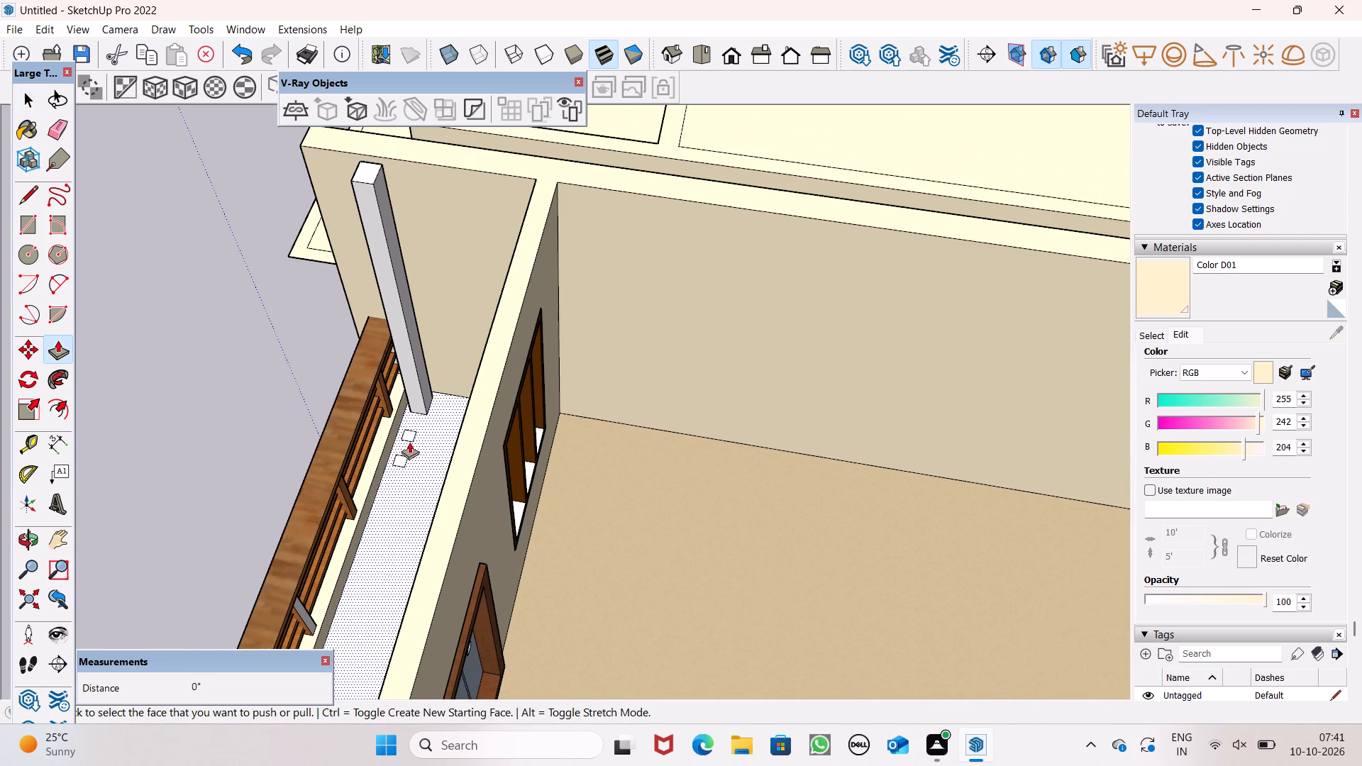
{"action": "left_click_drag", "start_coordinate": [406, 432], "coordinate": [398, 367]}
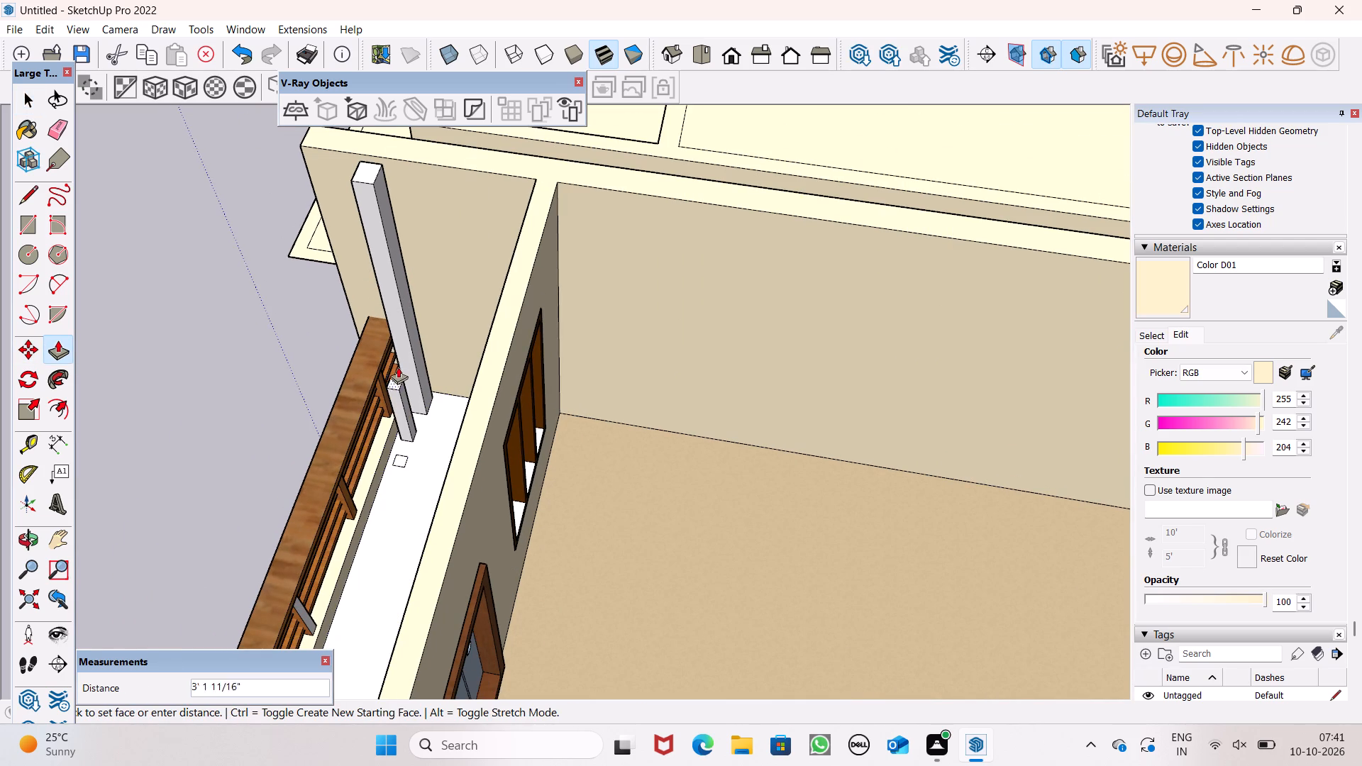
{"action": "left_click_drag", "start_coordinate": [398, 367], "coordinate": [370, 188]}
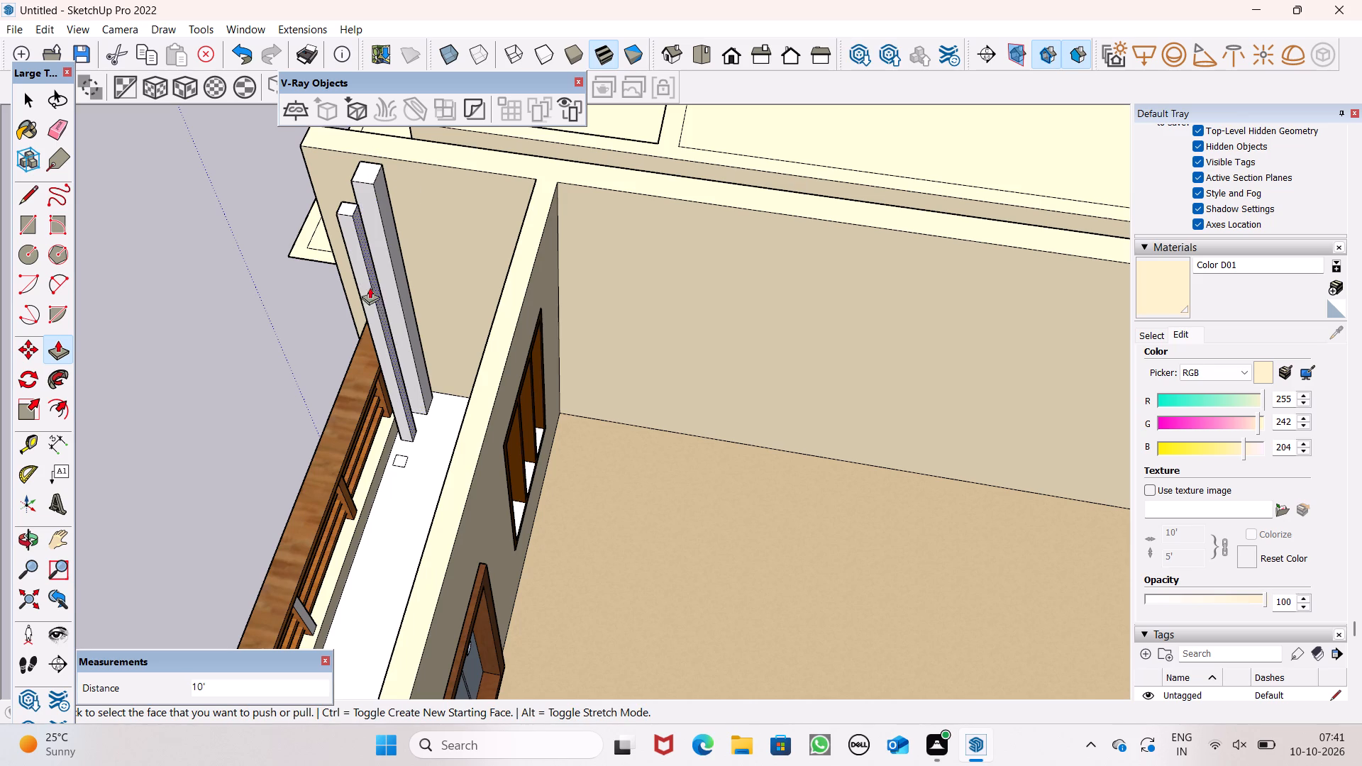
Widen the second post by pulling its side facing the house wall out about 8 7/8 inches.
{"action": "scroll", "coordinate": [399, 306], "scroll_direction": "up", "scroll_amount": 8}
{"action": "left_click_drag", "start_coordinate": [358, 333], "coordinate": [358, 333]}
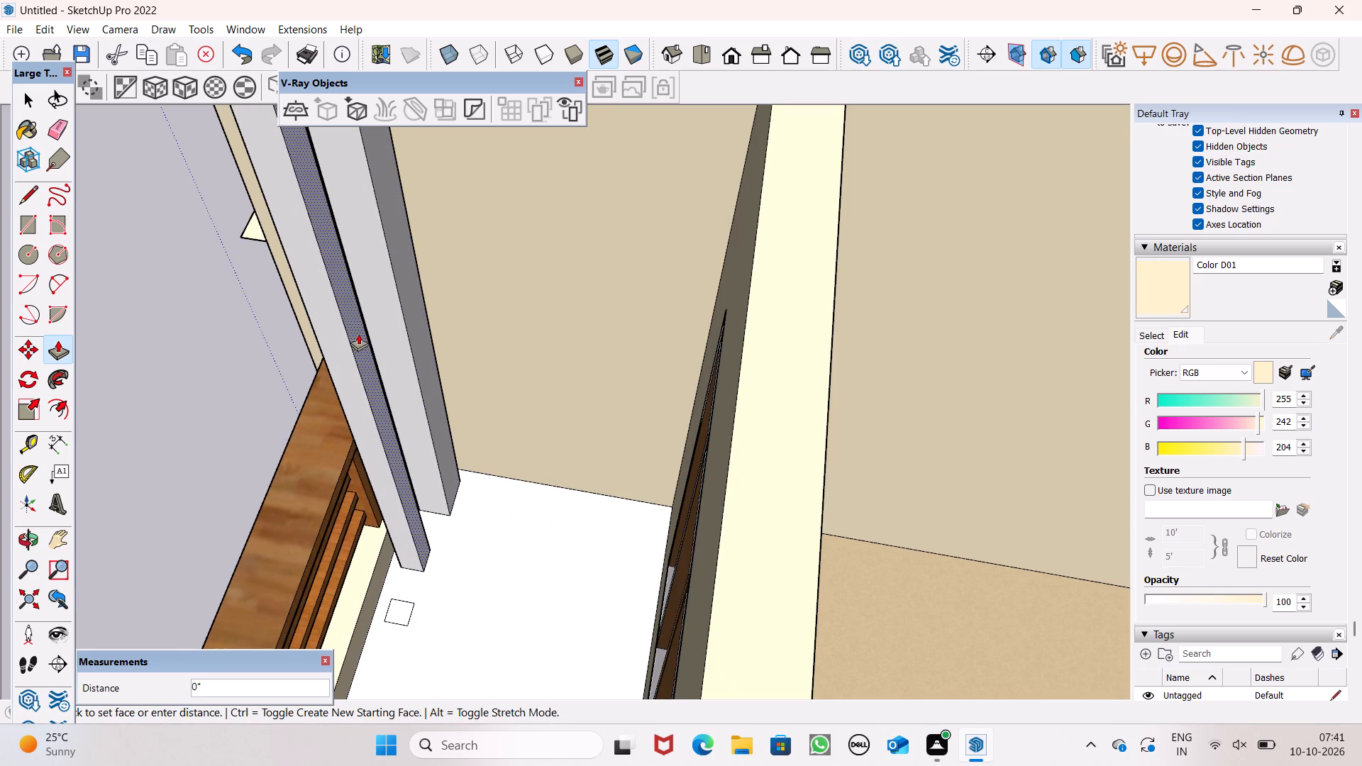
{"action": "left_click_drag", "start_coordinate": [358, 333], "coordinate": [430, 298]}
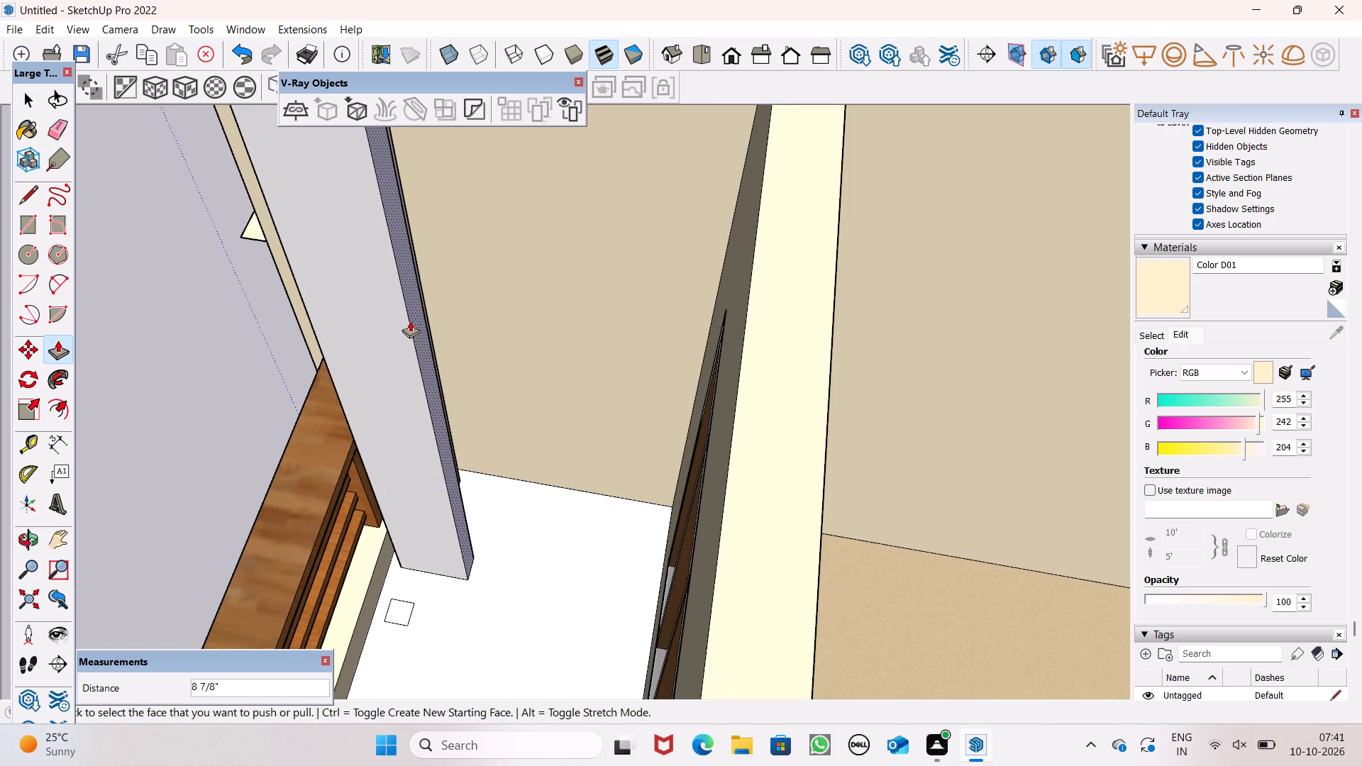
Undo the second post's widening and instead Push/Pull its house-facing side out 1 7/8" and its face toward the remaining square out 2 5/8".
{"action": "key", "text": "ctrl+z"}
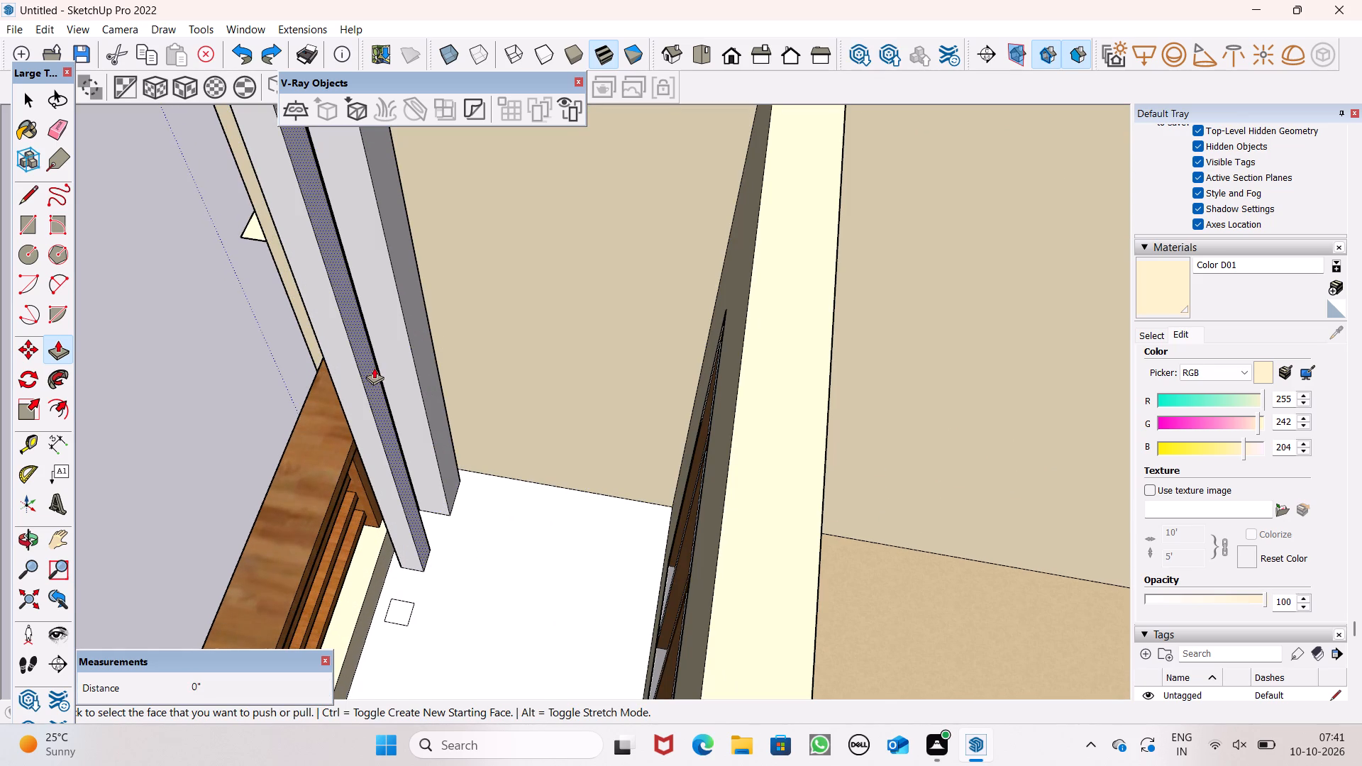
{"action": "left_click_drag", "start_coordinate": [374, 367], "coordinate": [410, 336]}
{"action": "scroll", "coordinate": [411, 330], "scroll_direction": "down", "scroll_amount": 3}
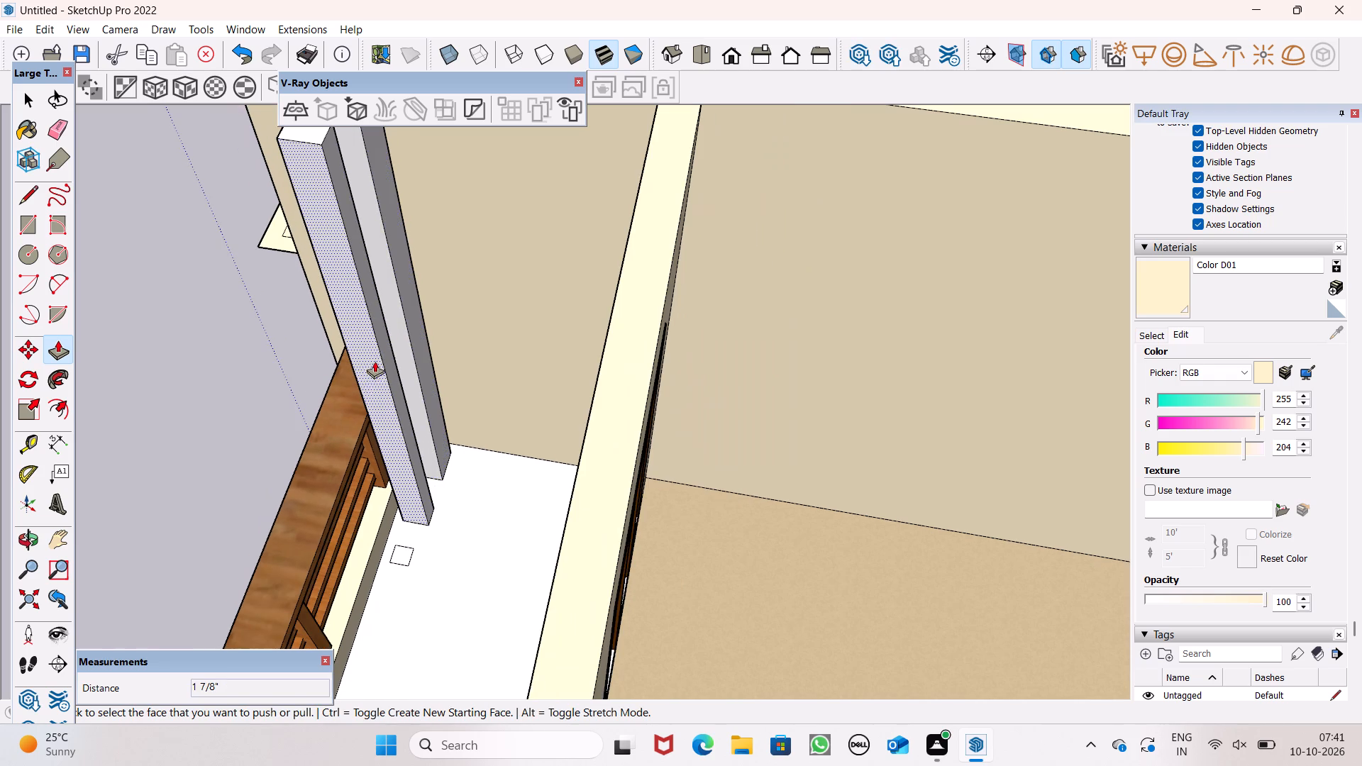
{"action": "left_click_drag", "start_coordinate": [372, 375], "coordinate": [380, 391]}
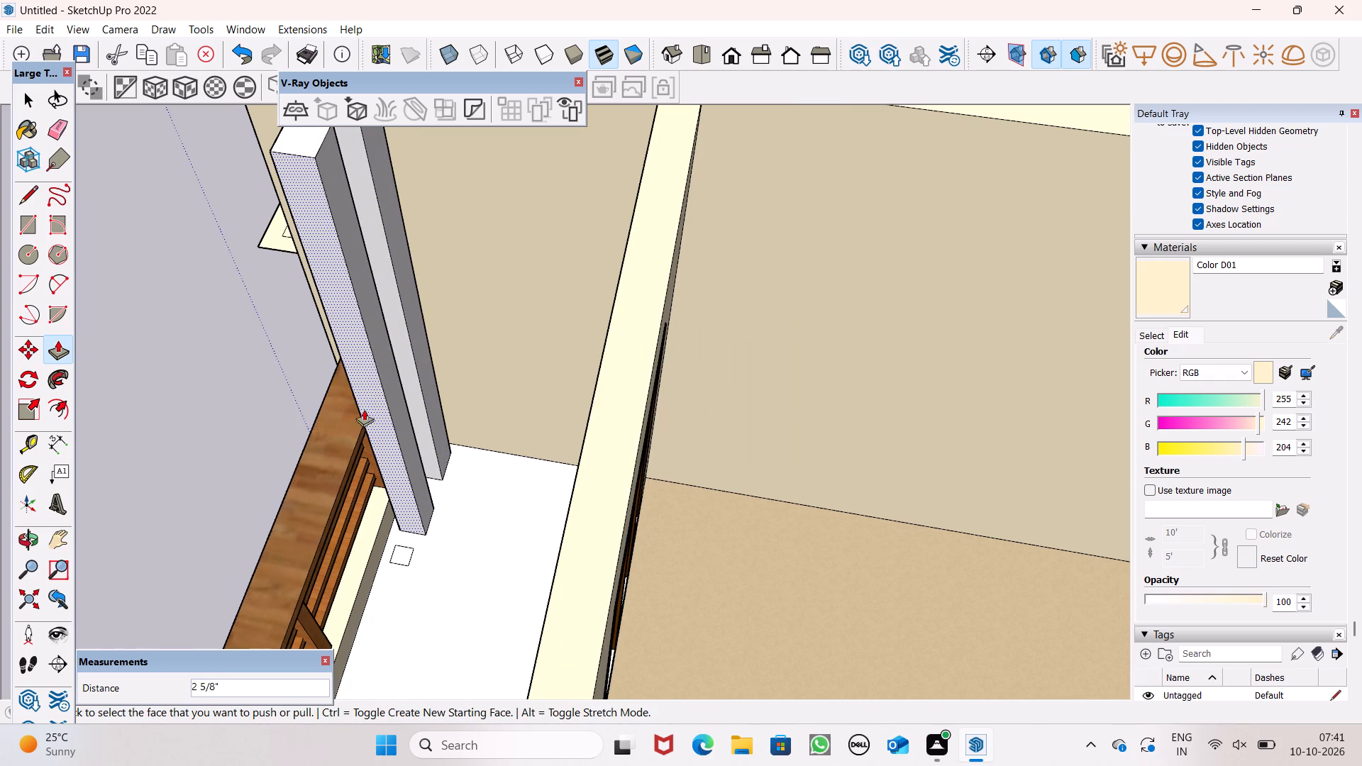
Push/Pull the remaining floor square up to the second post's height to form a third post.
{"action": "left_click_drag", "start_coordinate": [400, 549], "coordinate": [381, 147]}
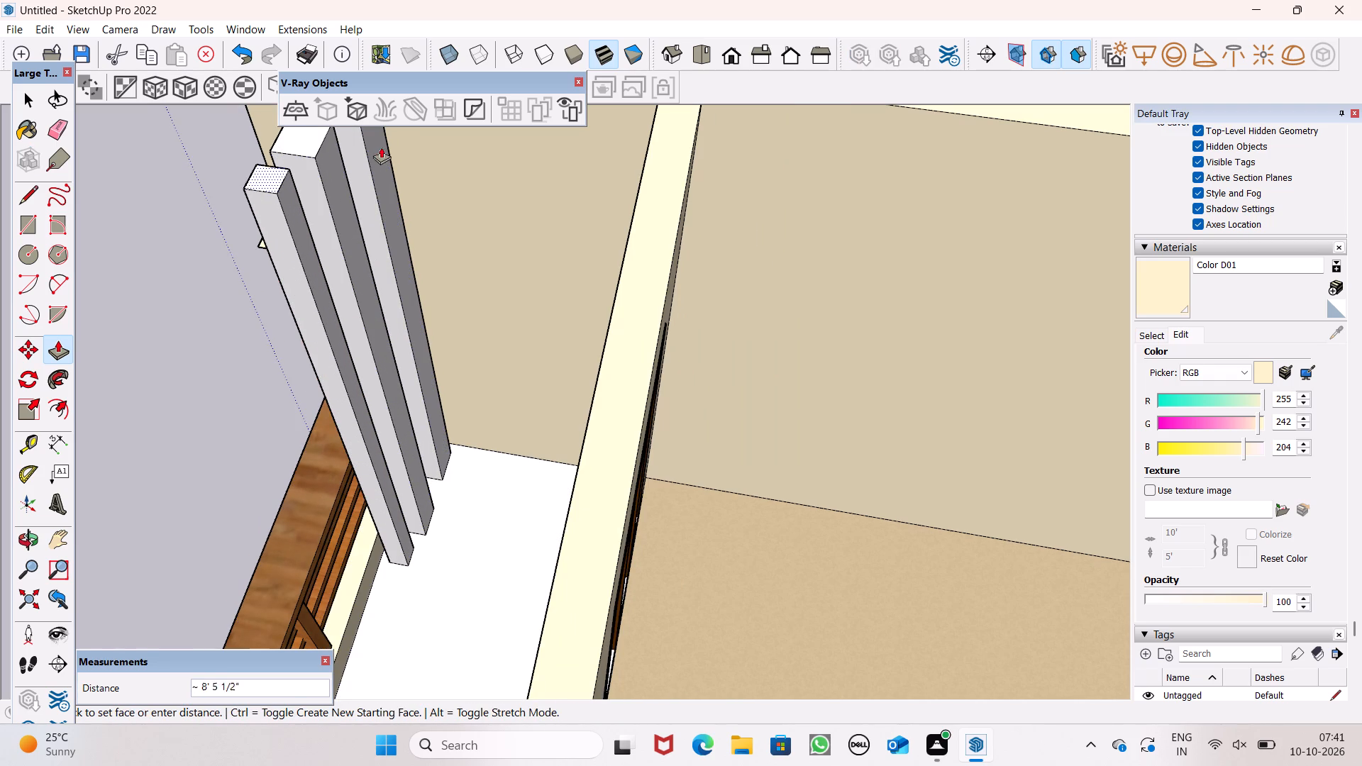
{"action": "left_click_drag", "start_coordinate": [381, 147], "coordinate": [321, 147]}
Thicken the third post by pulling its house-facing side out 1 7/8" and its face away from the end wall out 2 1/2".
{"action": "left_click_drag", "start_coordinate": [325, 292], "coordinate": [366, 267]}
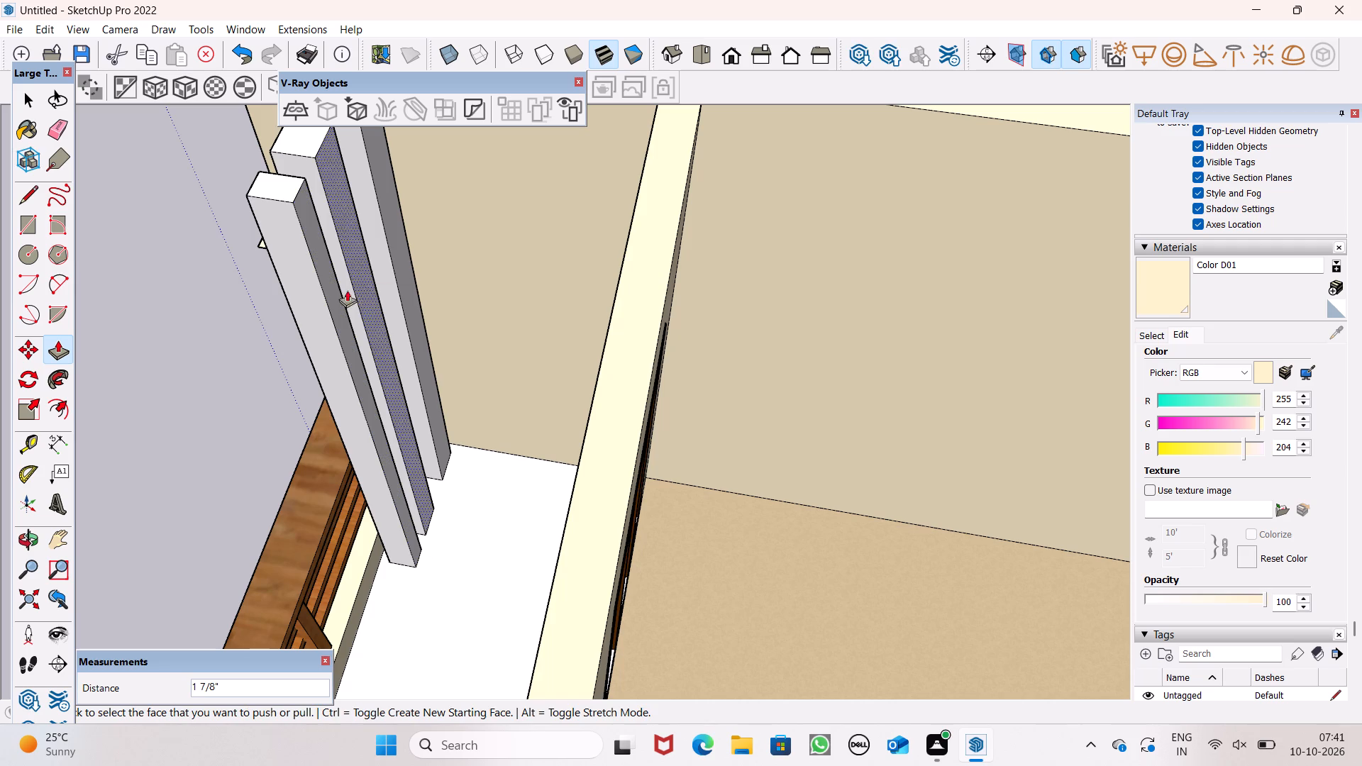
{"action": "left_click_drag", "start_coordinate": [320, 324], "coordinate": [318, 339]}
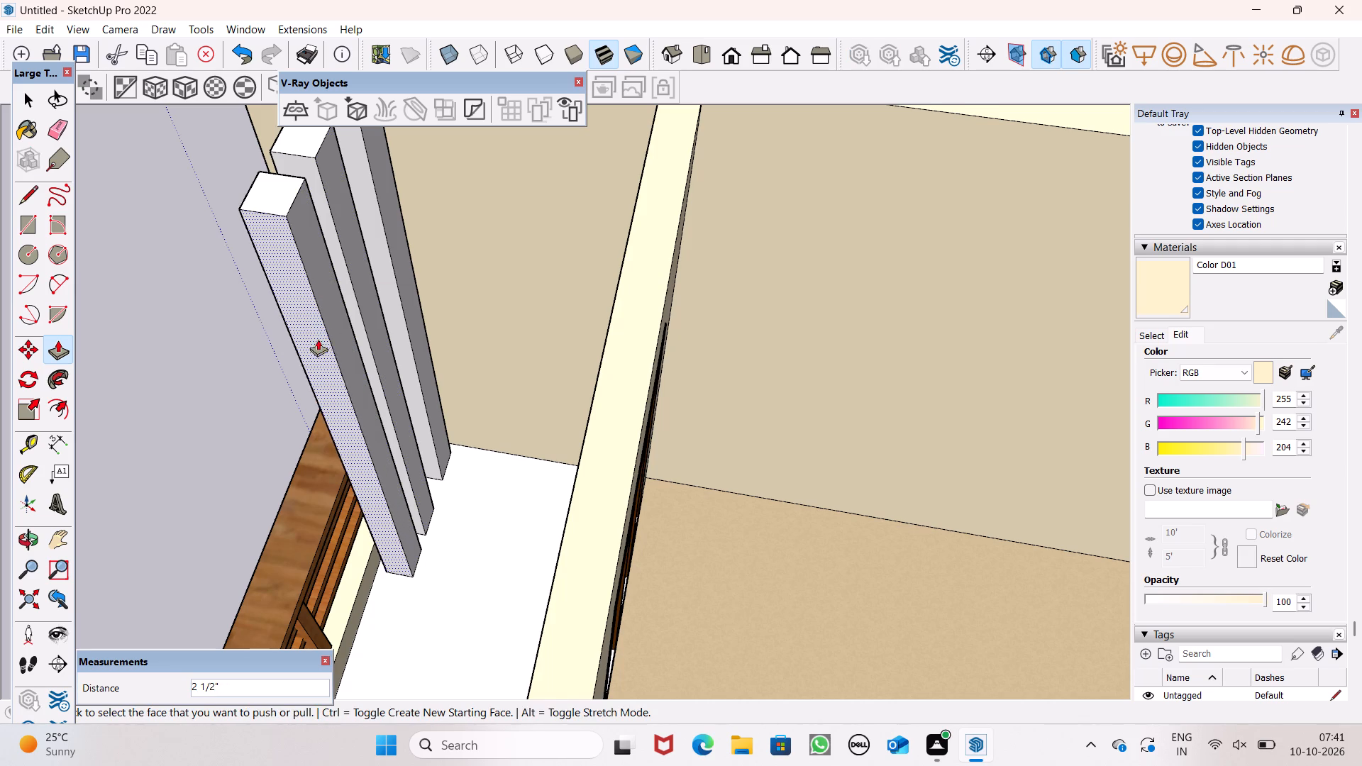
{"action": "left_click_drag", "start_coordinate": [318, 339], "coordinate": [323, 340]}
Examine the spacing of the three balcony posts from the front of the house and from above.
{"action": "scroll", "coordinate": [328, 337], "scroll_direction": "down", "scroll_amount": 5}
{"action": "middle_click_drag", "start_coordinate": [345, 365], "coordinate": [969, 221]}
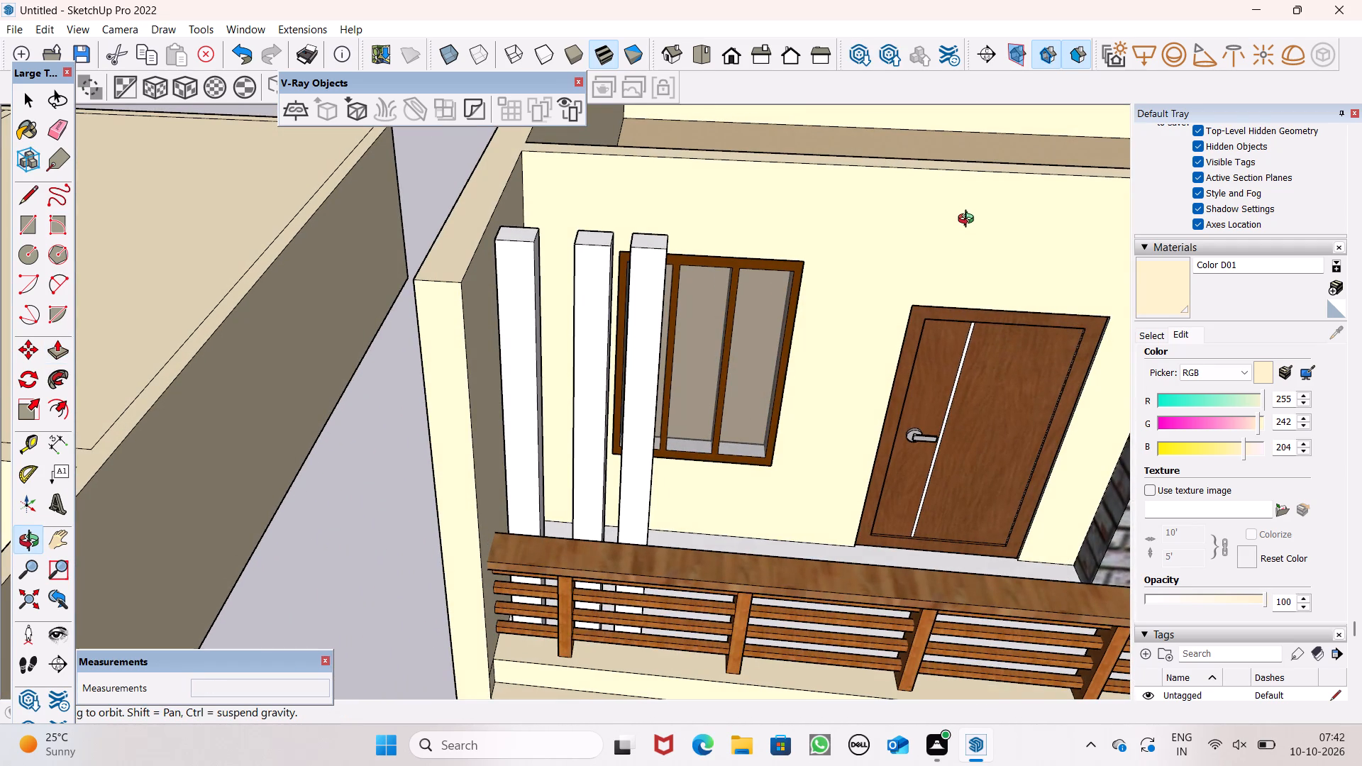
{"action": "middle_click_drag", "start_coordinate": [969, 221], "coordinate": [969, 220]}
{"action": "scroll", "coordinate": [636, 233], "scroll_direction": "down", "scroll_amount": 2}
{"action": "key", "text": "space"}
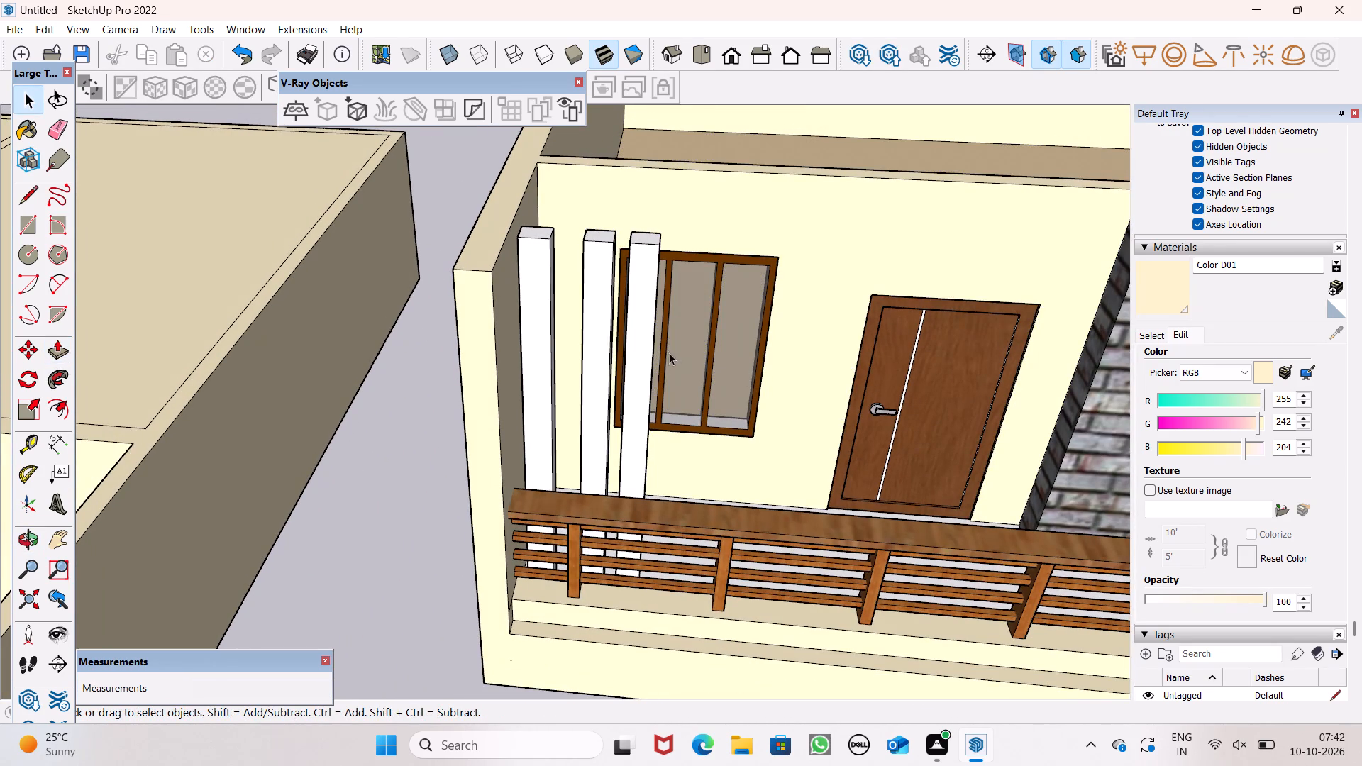
{"action": "triple_click", "coordinate": [638, 355]}
{"action": "left_click", "coordinate": [641, 354]}
{"action": "scroll", "coordinate": [641, 351], "scroll_direction": "down", "scroll_amount": 4}
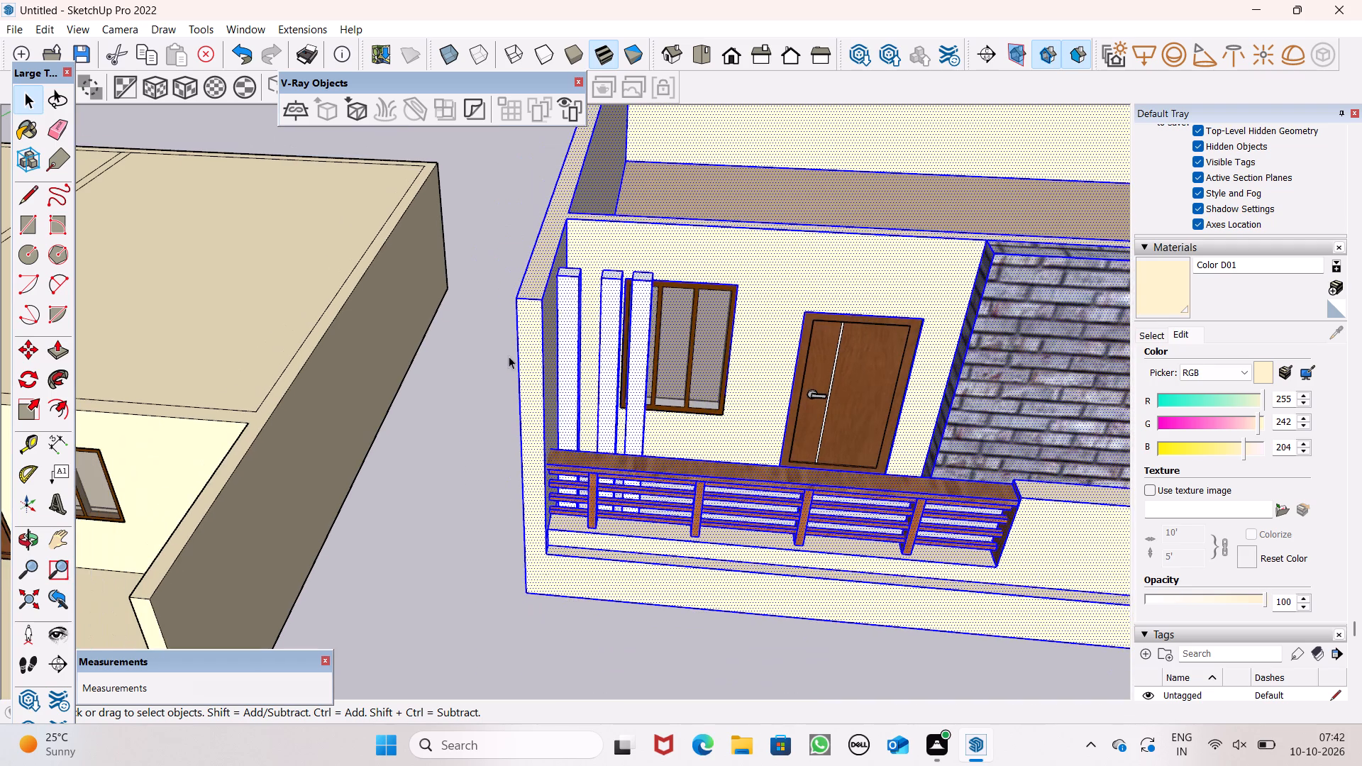
{"action": "left_click", "coordinate": [491, 357]}
{"action": "middle_click_drag", "start_coordinate": [702, 384], "coordinate": [40, 518]}
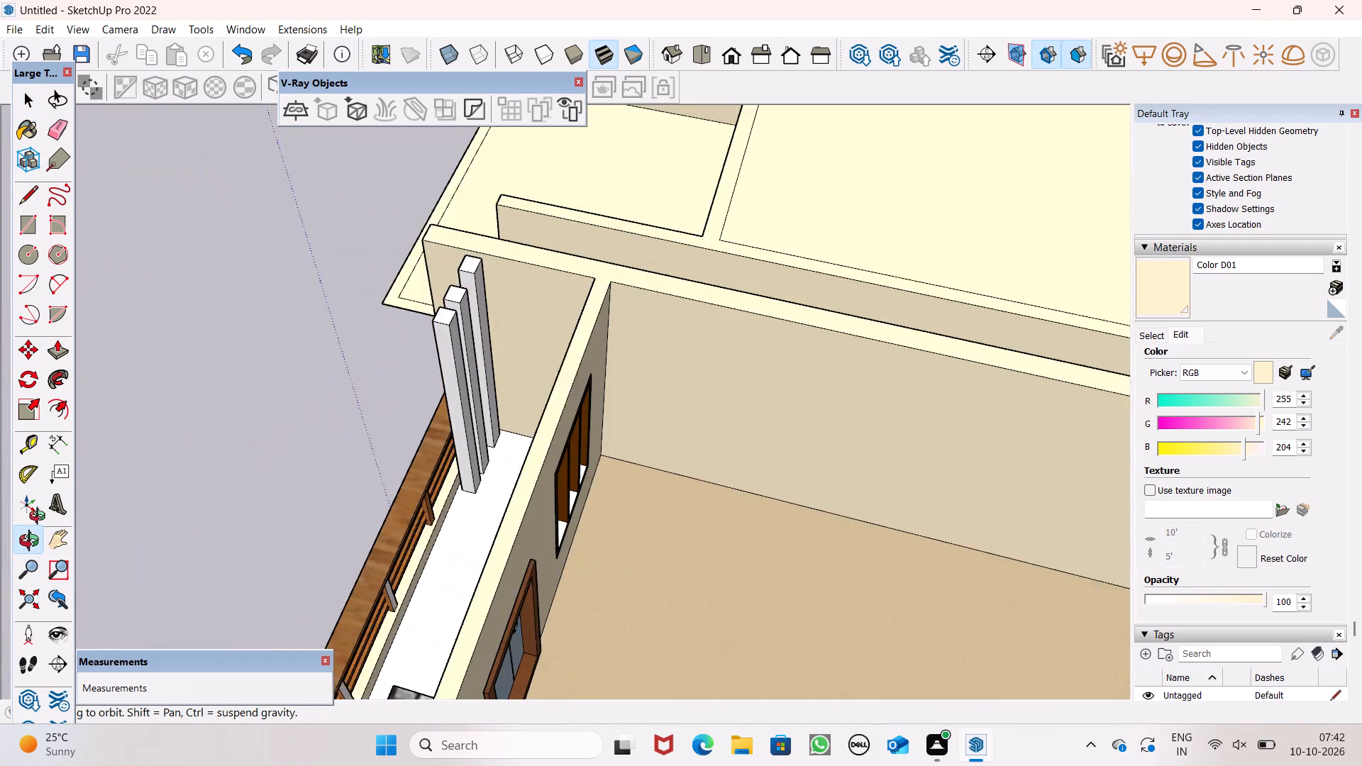
{"action": "middle_click_drag", "start_coordinate": [40, 518], "coordinate": [47, 501]}
{"action": "scroll", "coordinate": [473, 315], "scroll_direction": "up", "scroll_amount": 6}
{"action": "triple_click", "coordinate": [422, 299]}
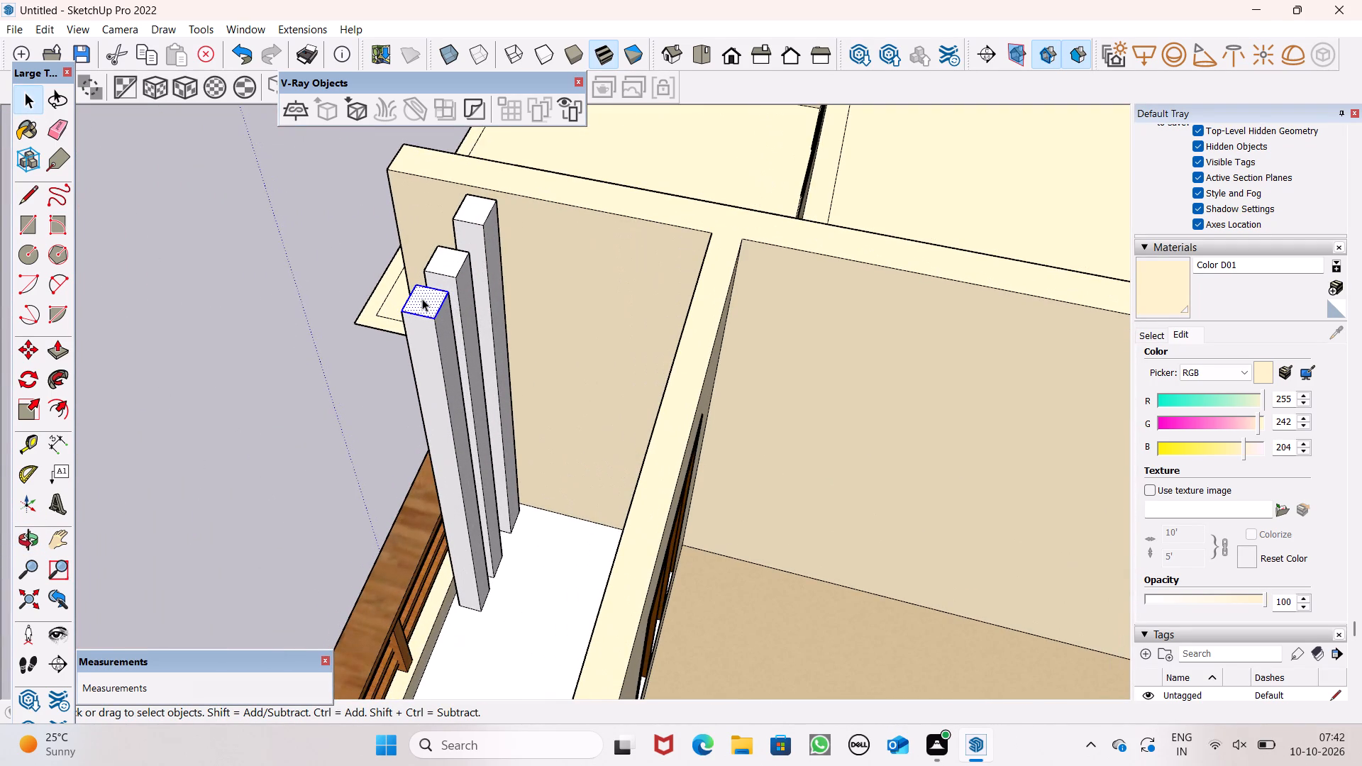
{"action": "left_click", "coordinate": [331, 336]}
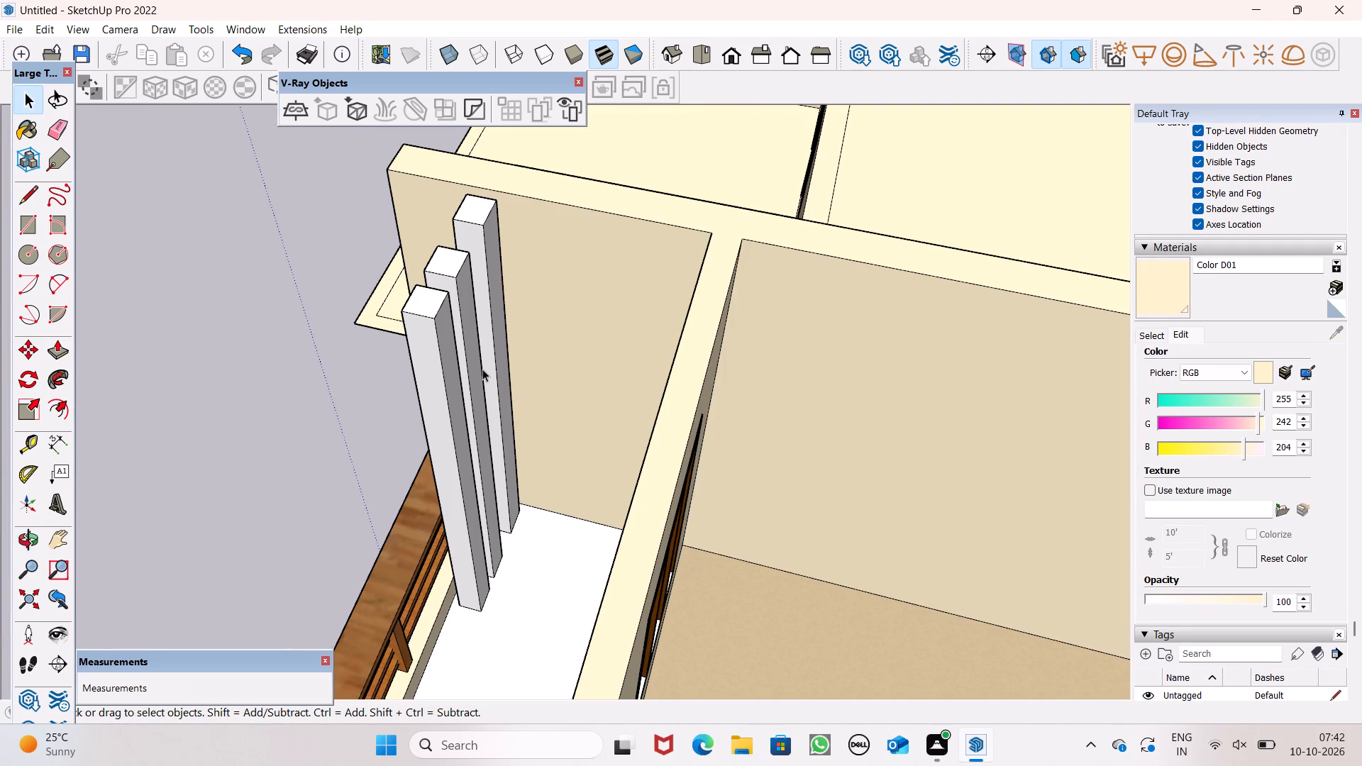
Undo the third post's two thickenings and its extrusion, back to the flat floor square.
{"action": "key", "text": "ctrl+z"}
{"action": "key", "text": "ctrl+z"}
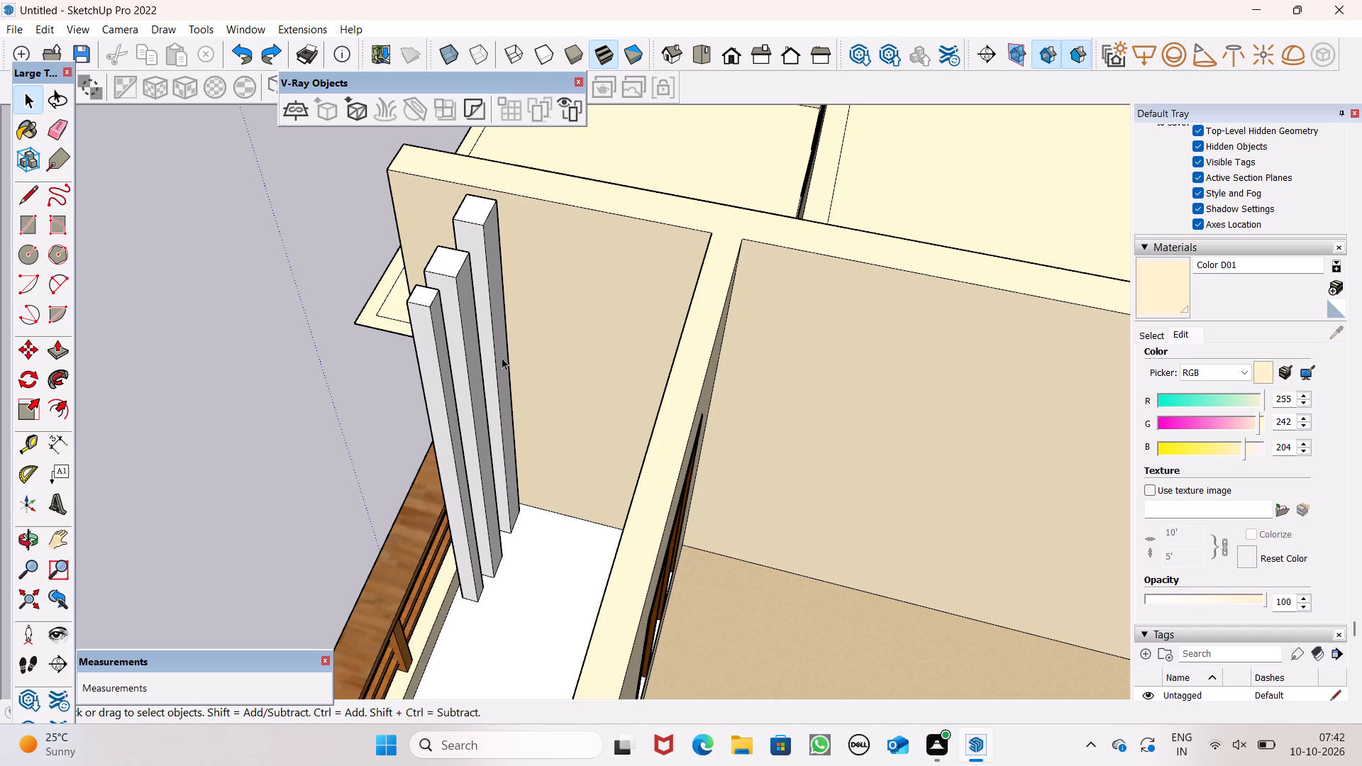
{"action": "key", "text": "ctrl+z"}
Move the floor square 4 5/8" farther along the curb, away from the second post.
{"action": "scroll", "coordinate": [501, 357], "scroll_direction": "down", "scroll_amount": 2}
{"action": "scroll", "coordinate": [439, 610], "scroll_direction": "up", "scroll_amount": 7}
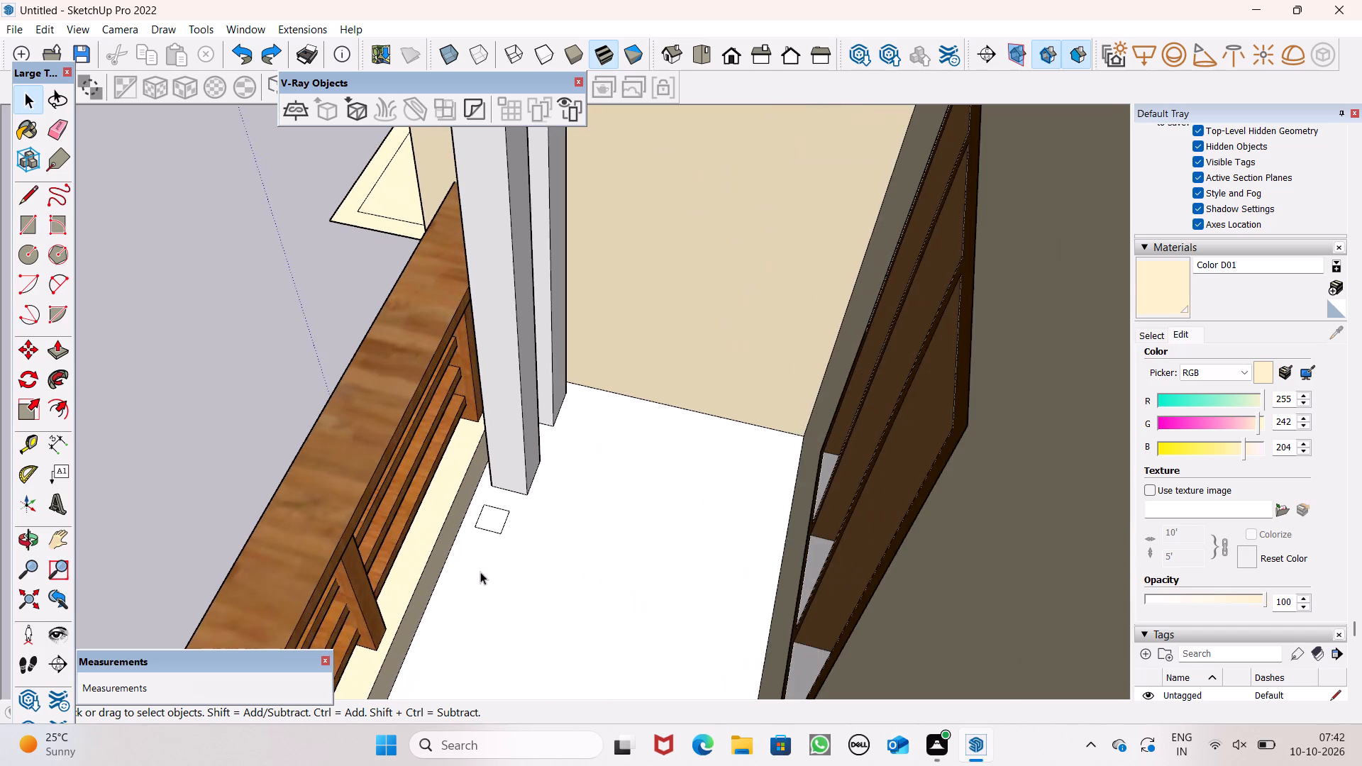
{"action": "scroll", "coordinate": [498, 543], "scroll_direction": "up", "scroll_amount": 4}
{"action": "double_click", "coordinate": [498, 511]}
{"action": "key", "text": "m"}
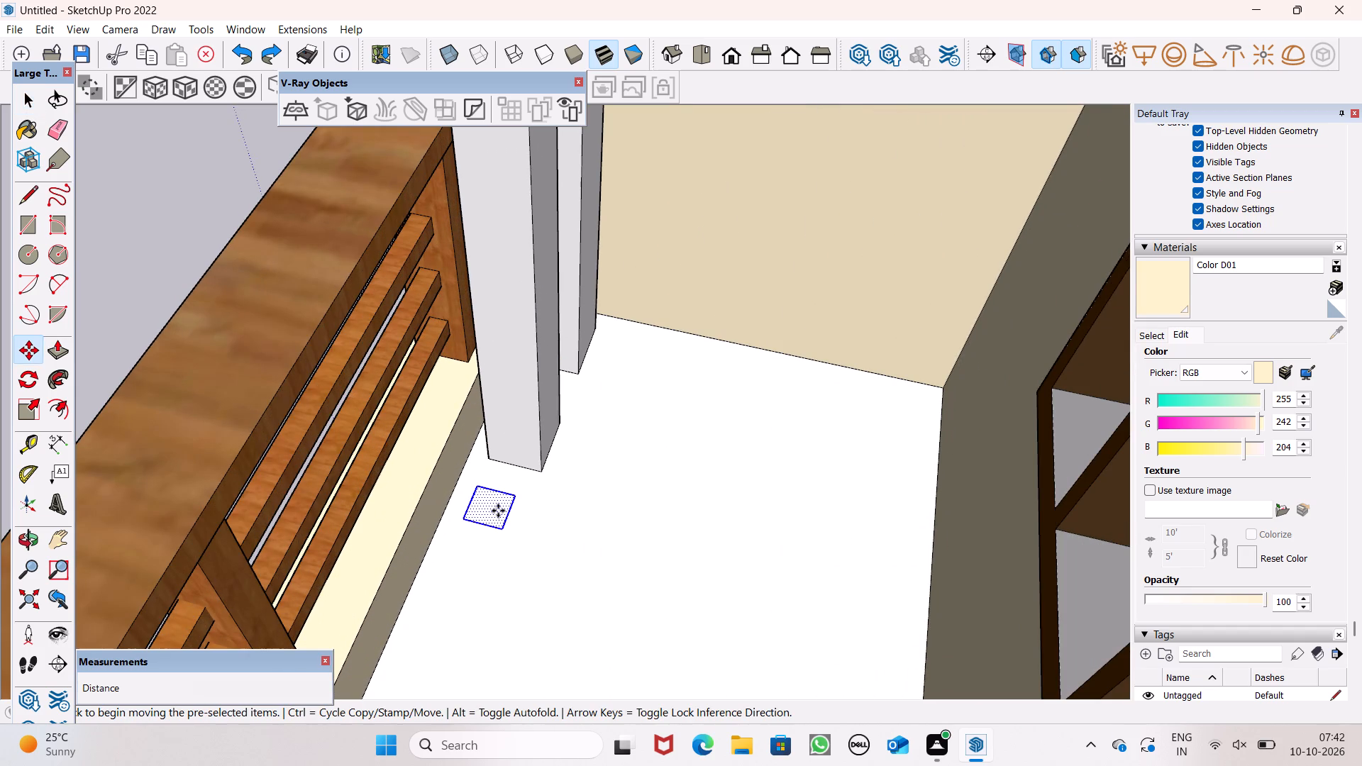
{"action": "key", "text": "Return"}
{"action": "left_click_drag", "start_coordinate": [489, 515], "coordinate": [476, 547]}
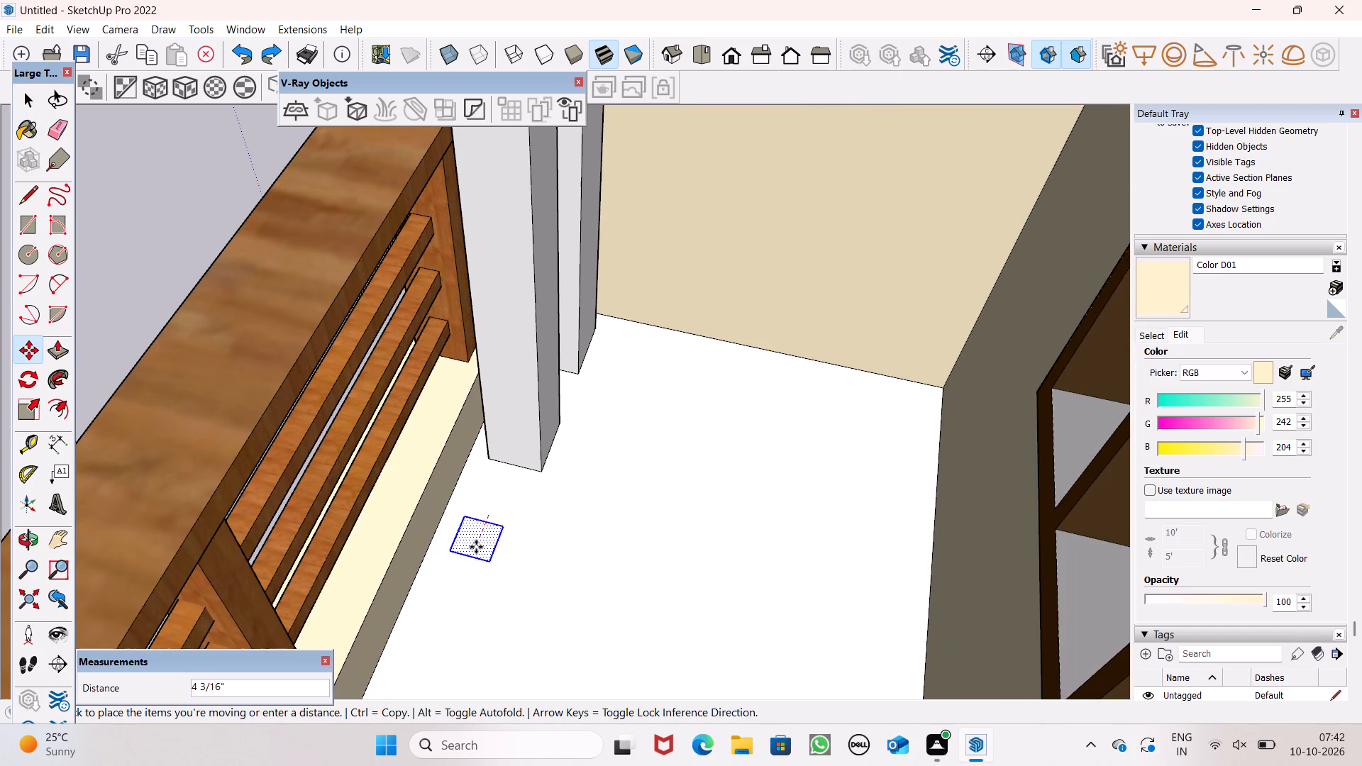
{"action": "left_click_drag", "start_coordinate": [476, 547], "coordinate": [472, 549]}
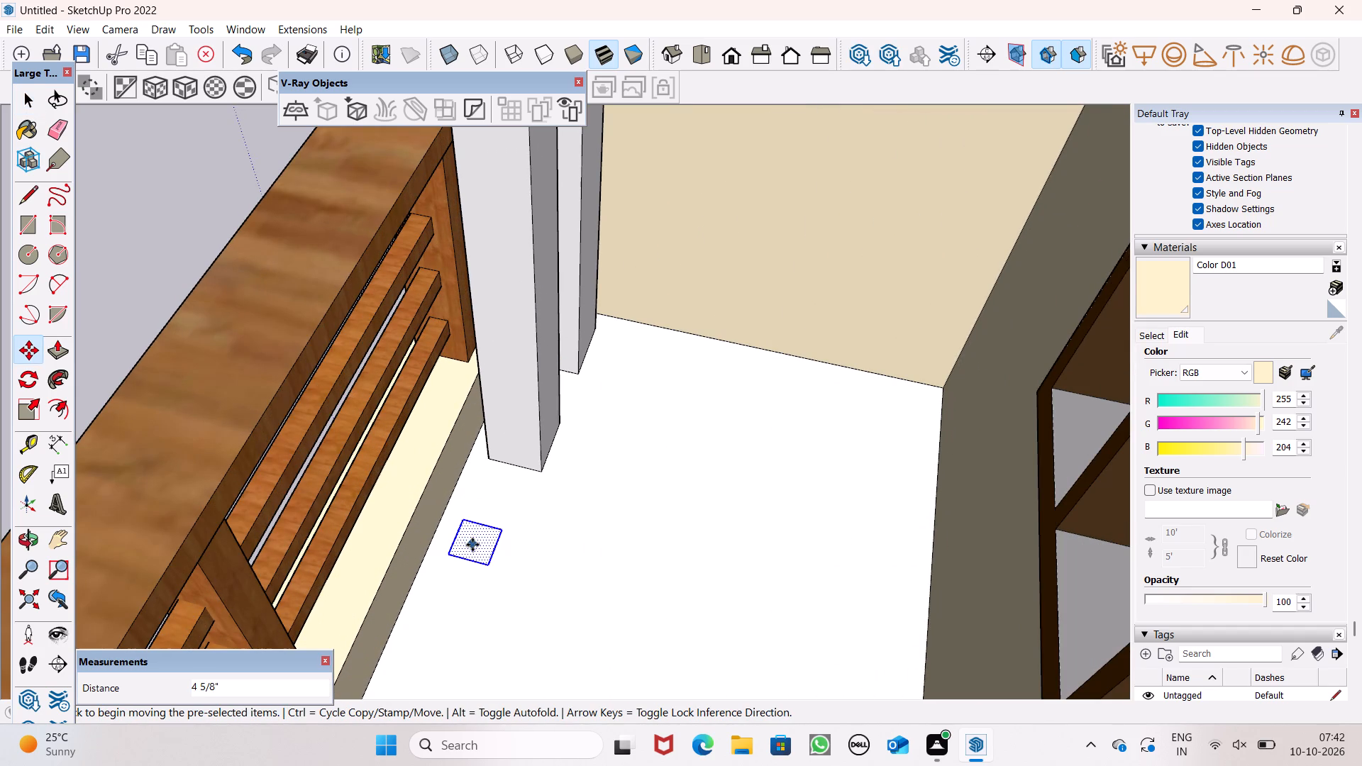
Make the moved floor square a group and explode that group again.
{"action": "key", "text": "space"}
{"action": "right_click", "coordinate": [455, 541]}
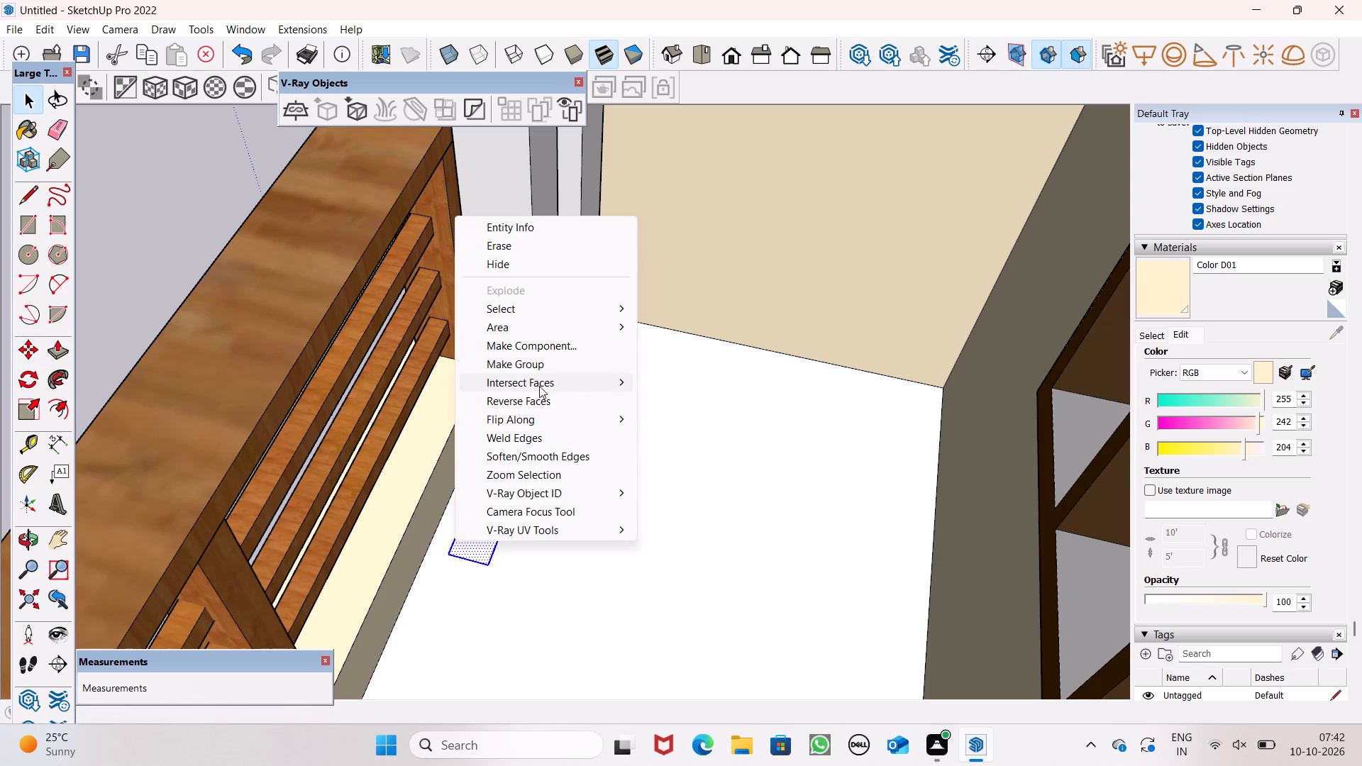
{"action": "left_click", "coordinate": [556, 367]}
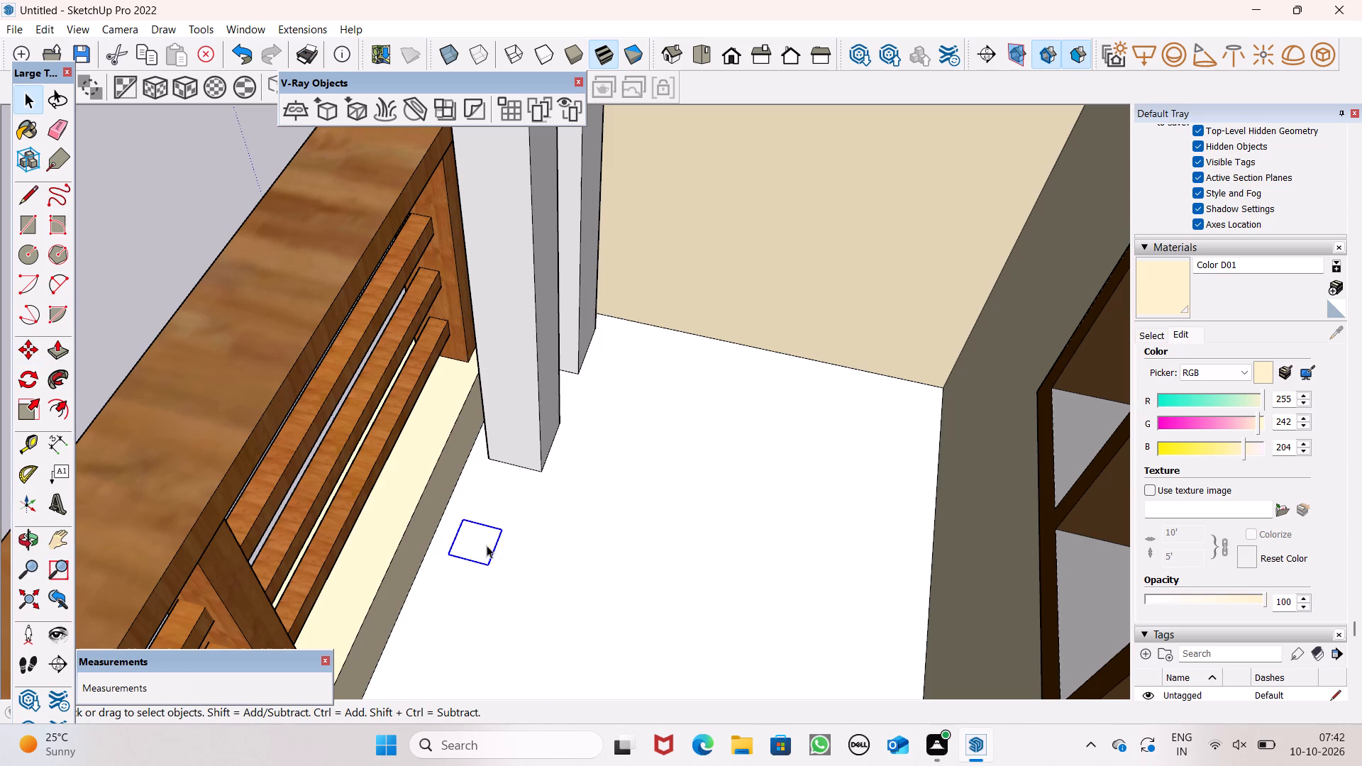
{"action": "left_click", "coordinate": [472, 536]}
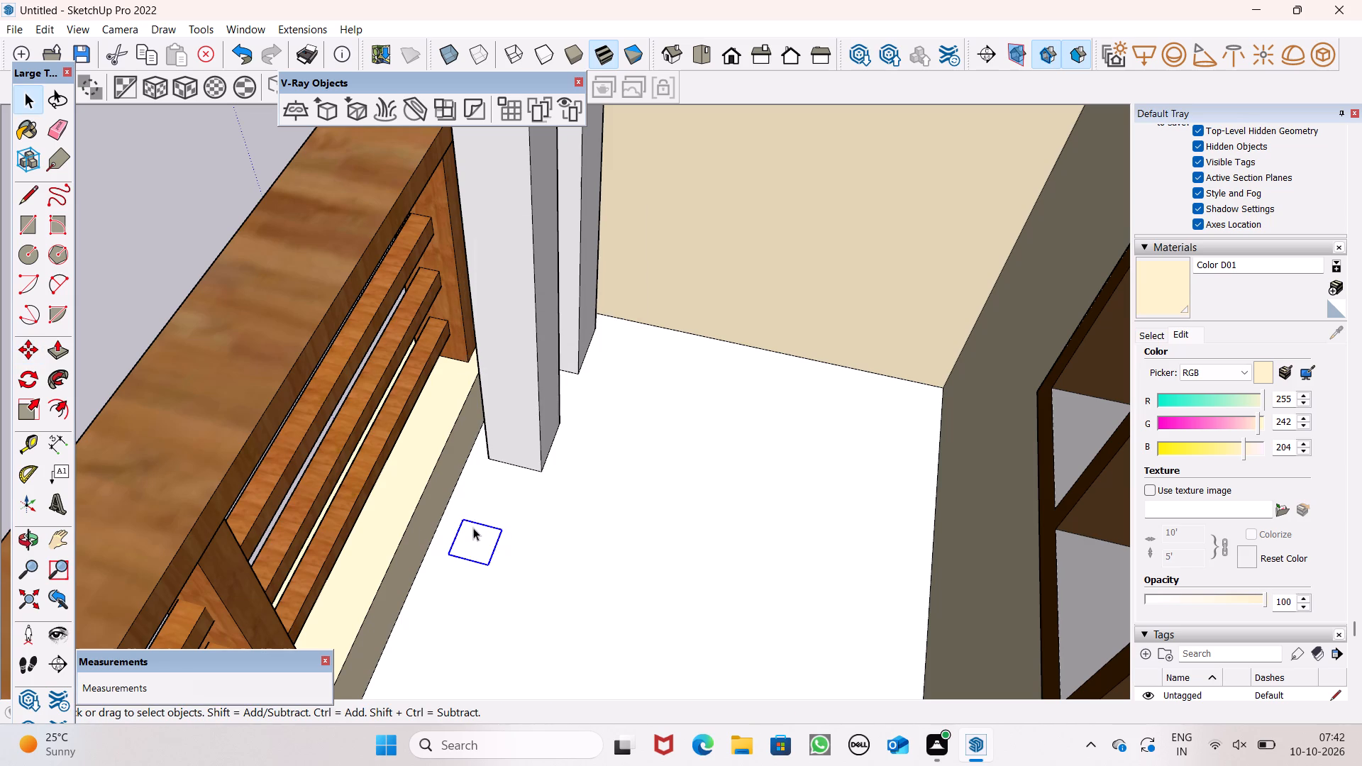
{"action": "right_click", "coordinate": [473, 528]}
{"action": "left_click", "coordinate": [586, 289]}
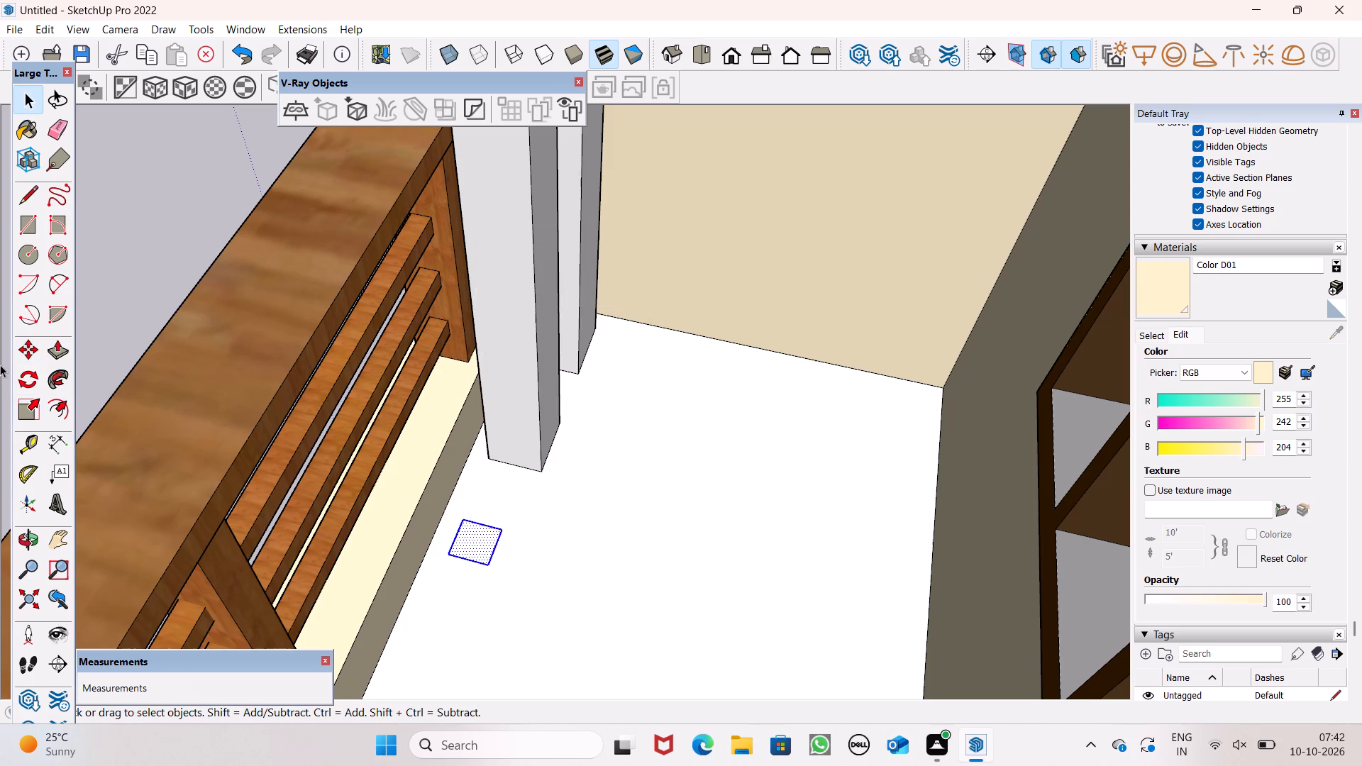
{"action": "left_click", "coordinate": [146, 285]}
Push/Pull the moved floor square up 7' 2 1/8" and another 2' 9 7/8" to match the second post's height.
{"action": "scroll", "coordinate": [202, 428], "scroll_direction": "down", "scroll_amount": 4}
{"action": "middle_click_drag", "start_coordinate": [364, 555], "coordinate": [716, 611]}
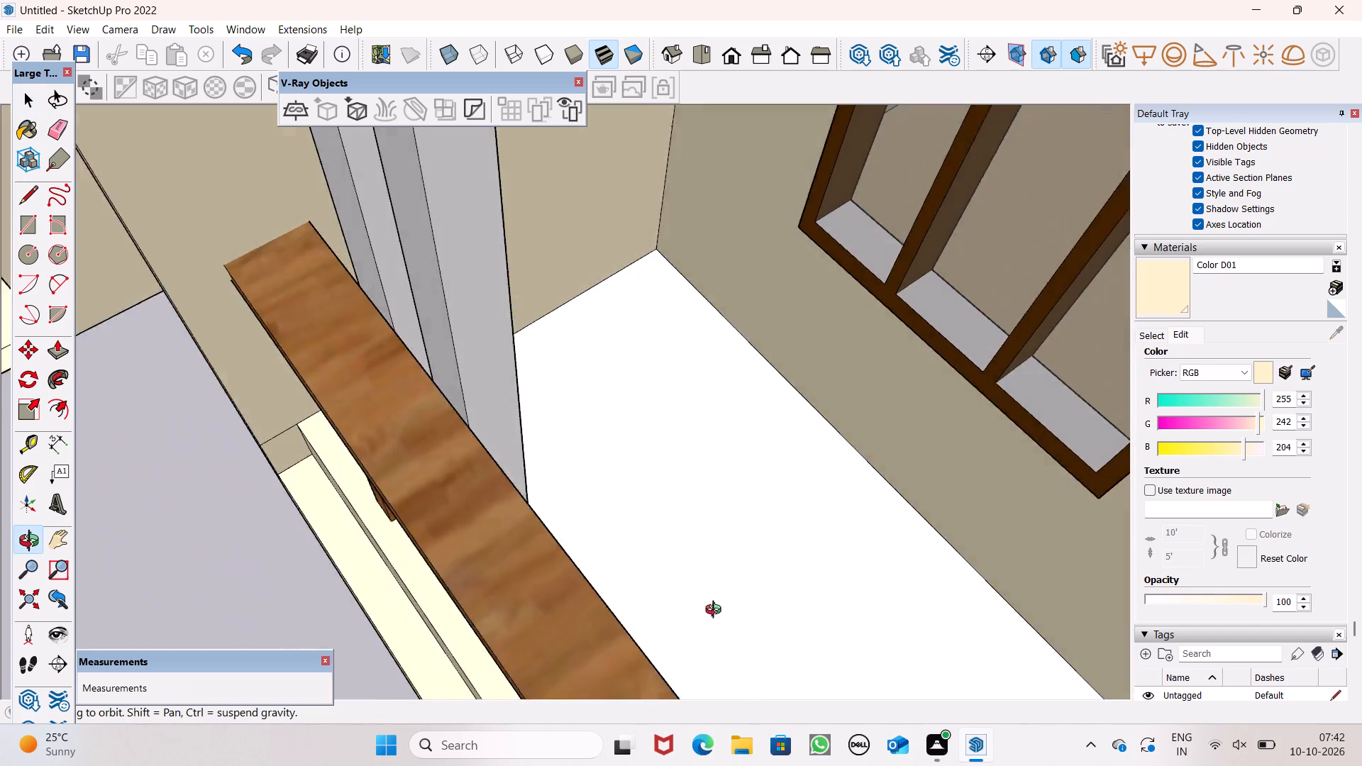
{"action": "middle_click_drag", "start_coordinate": [716, 611], "coordinate": [482, 626]}
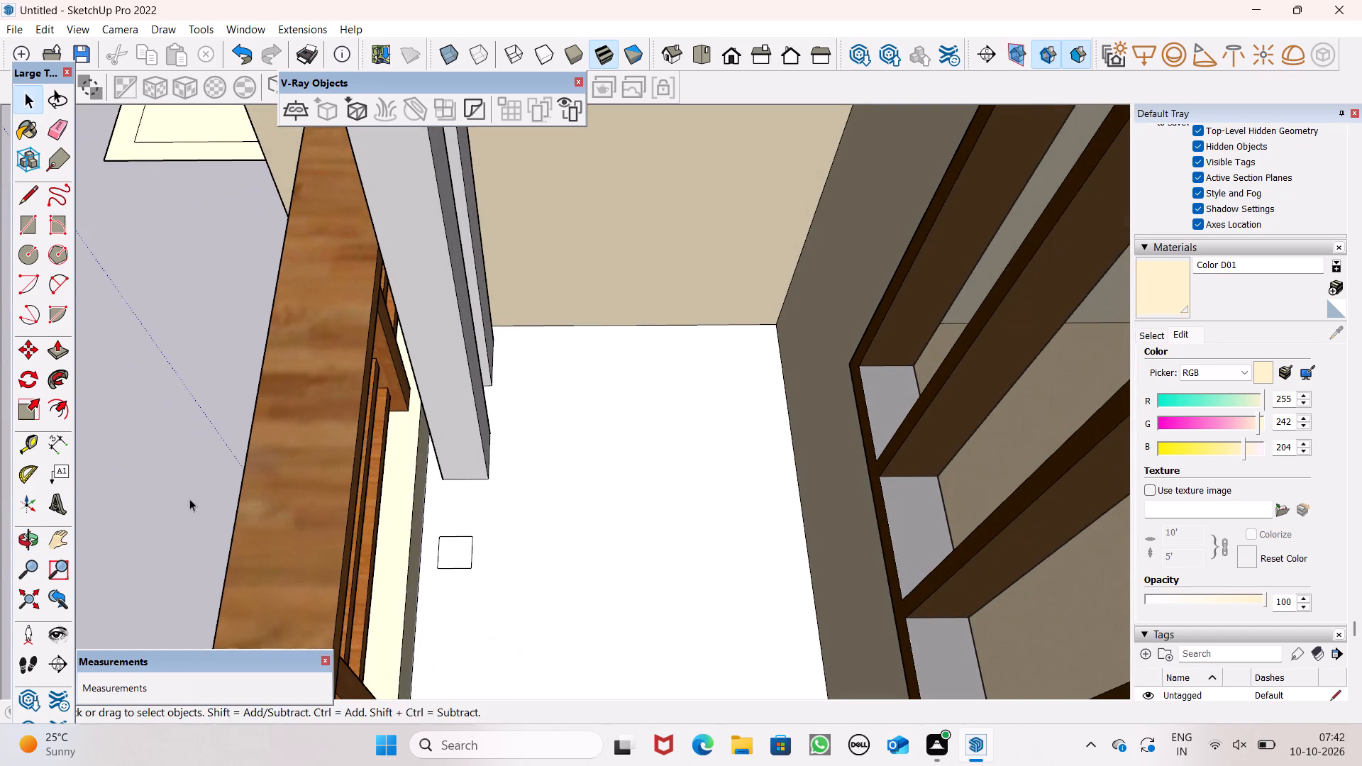
{"action": "left_click", "coordinate": [67, 348]}
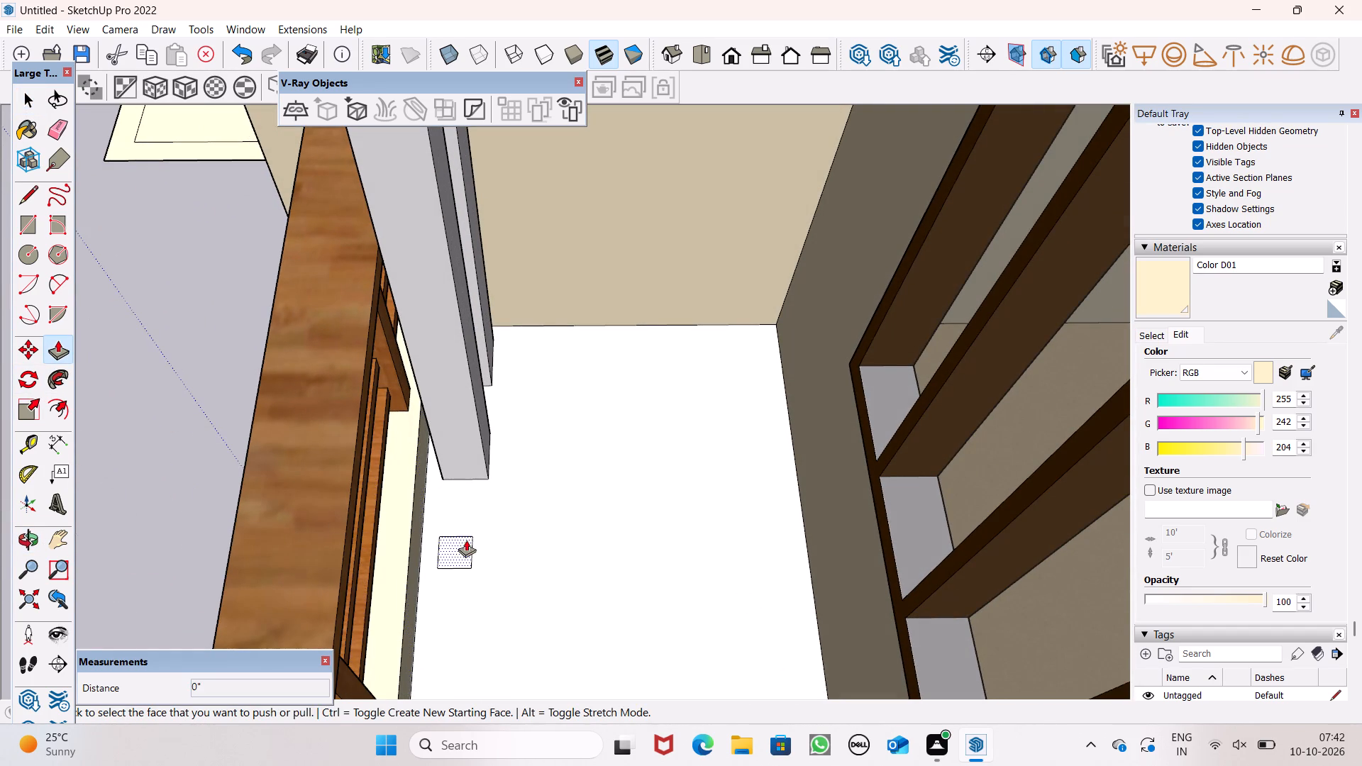
{"action": "left_click_drag", "start_coordinate": [465, 543], "coordinate": [429, 110]}
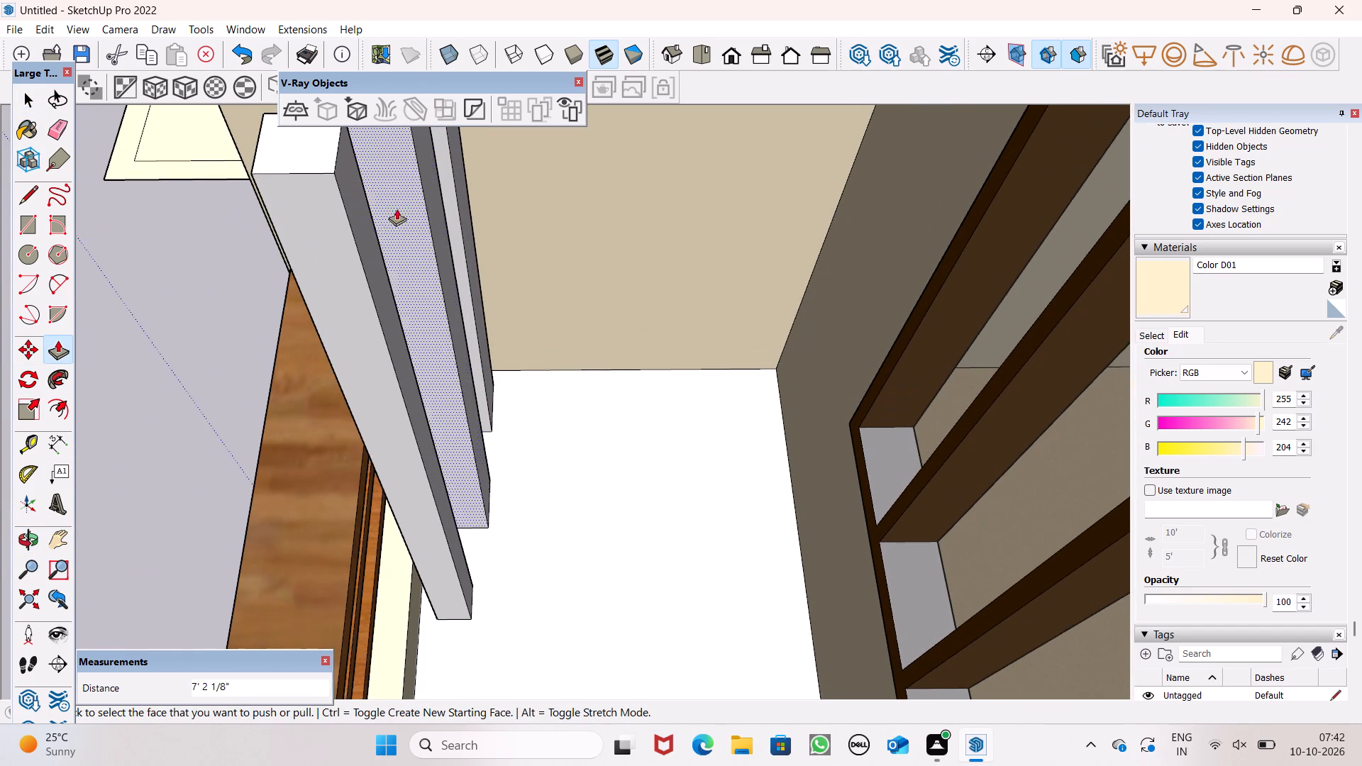
{"action": "scroll", "coordinate": [394, 275], "scroll_direction": "down", "scroll_amount": 12}
{"action": "middle_click_drag", "start_coordinate": [424, 318], "coordinate": [971, 161]}
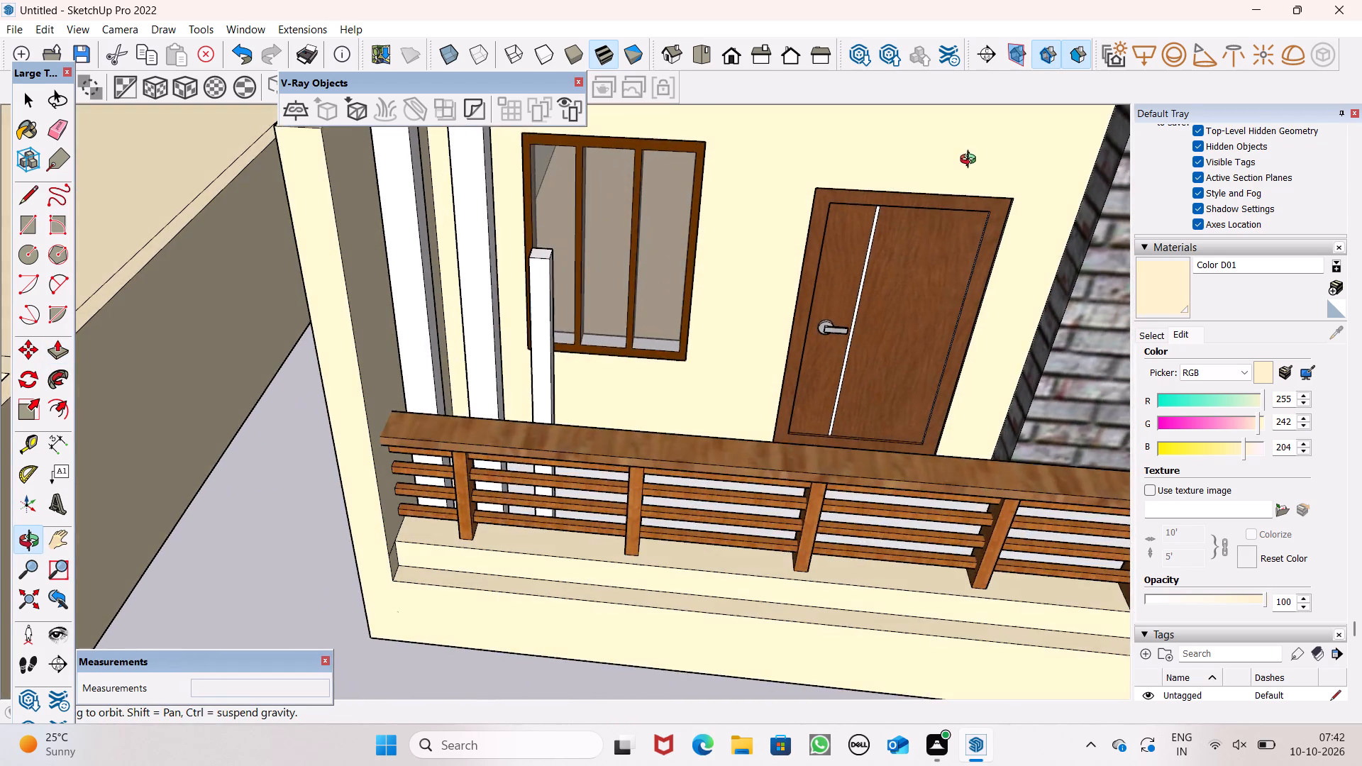
{"action": "middle_click_drag", "start_coordinate": [971, 161], "coordinate": [949, 356]}
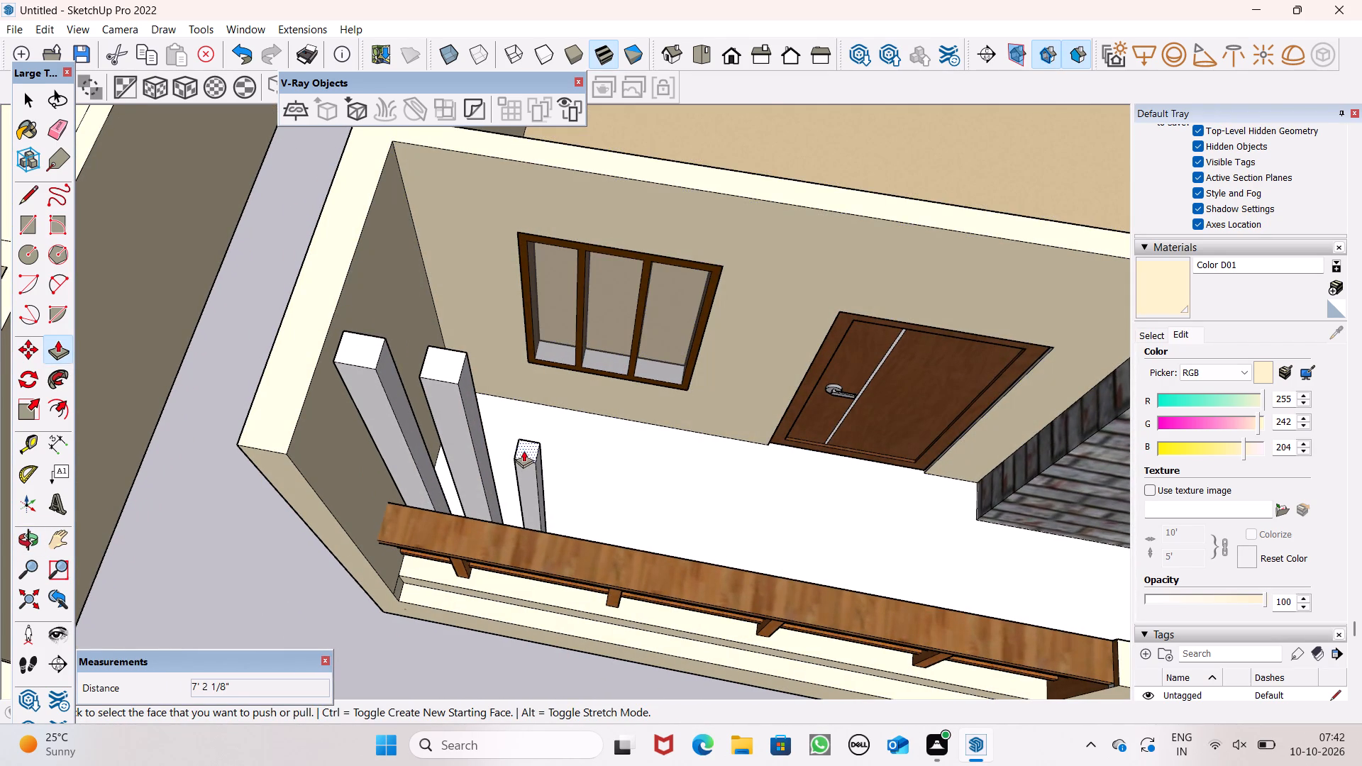
{"action": "left_click_drag", "start_coordinate": [524, 450], "coordinate": [433, 367]}
Thicken the third post by pulling its house-facing side in line with the second post and its face away from the end wall out 2 1/16".
{"action": "middle_click_drag", "start_coordinate": [614, 404], "coordinate": [260, 389]}
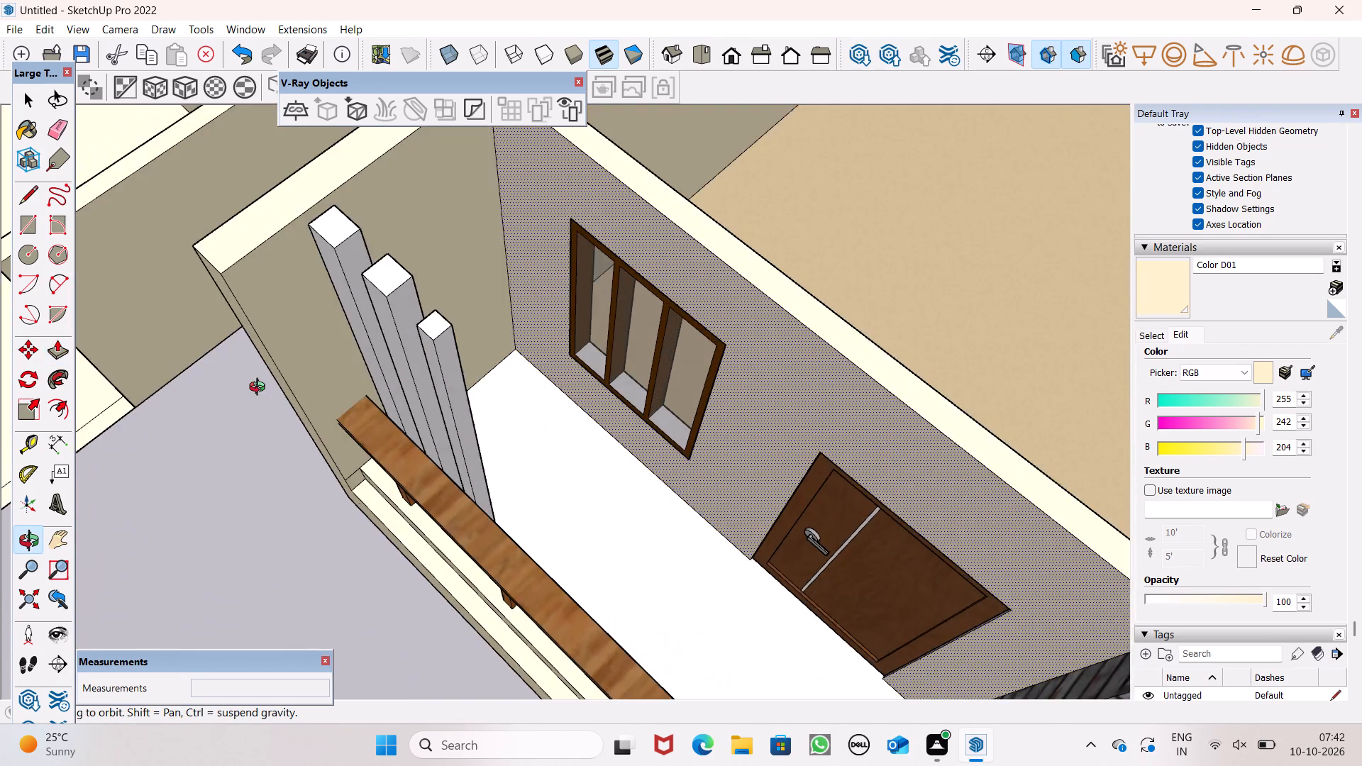
{"action": "middle_click_drag", "start_coordinate": [260, 389], "coordinate": [221, 371]}
{"action": "scroll", "coordinate": [455, 305], "scroll_direction": "up", "scroll_amount": 1}
{"action": "middle_click_drag", "start_coordinate": [456, 308], "coordinate": [230, 333]}
{"action": "scroll", "coordinate": [473, 242], "scroll_direction": "up", "scroll_amount": 3}
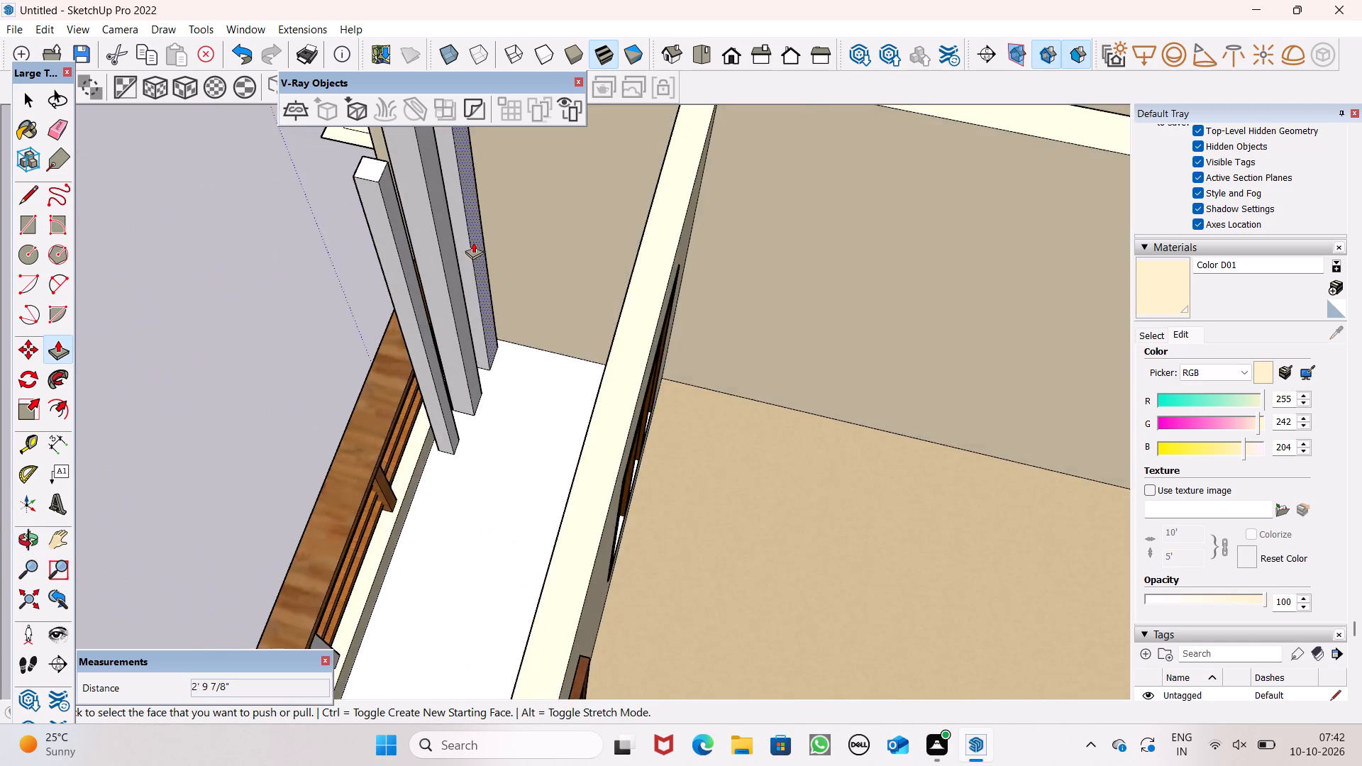
{"action": "scroll", "coordinate": [473, 242], "scroll_direction": "up", "scroll_amount": 2}
{"action": "left_click_drag", "start_coordinate": [338, 286], "coordinate": [448, 234]}
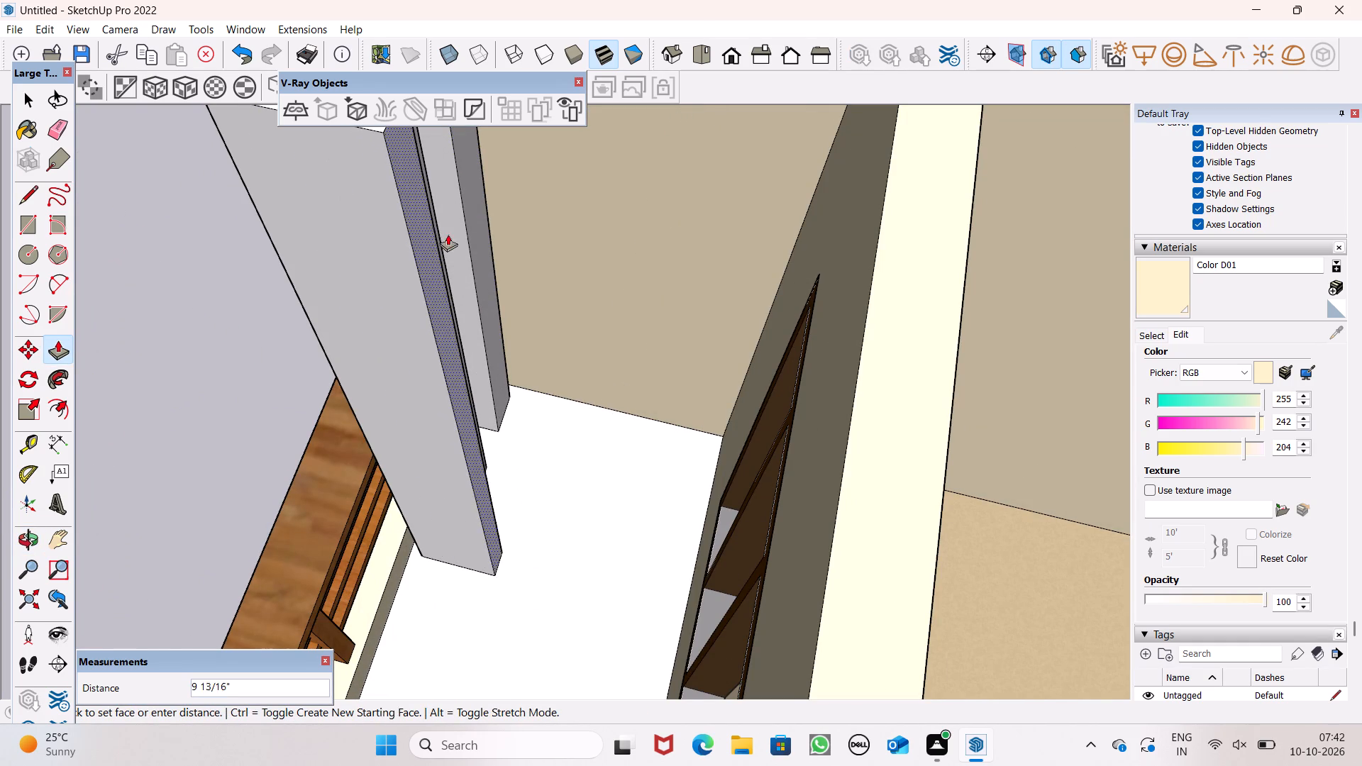
{"action": "left_click_drag", "start_coordinate": [448, 234], "coordinate": [433, 237]}
{"action": "left_click_drag", "start_coordinate": [328, 296], "coordinate": [320, 313]}
Examine the row of three posts behind the railing from the front and within the whole facade.
{"action": "scroll", "coordinate": [438, 342], "scroll_direction": "down", "scroll_amount": 6}
{"action": "middle_click_drag", "start_coordinate": [438, 409], "coordinate": [966, 273]}
{"action": "scroll", "coordinate": [702, 316], "scroll_direction": "down", "scroll_amount": 1}
{"action": "scroll", "coordinate": [704, 318], "scroll_direction": "up", "scroll_amount": 1}
{"action": "scroll", "coordinate": [704, 320], "scroll_direction": "down", "scroll_amount": 1}
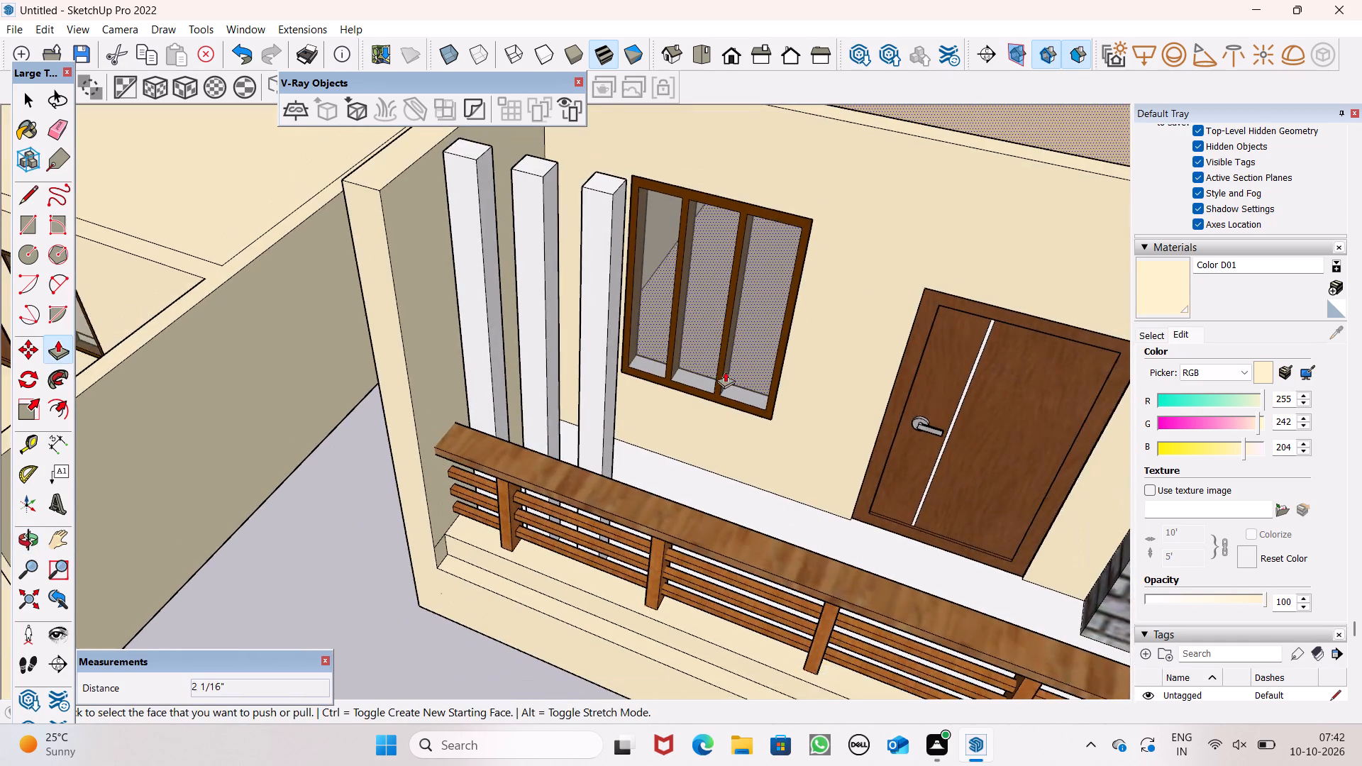
{"action": "middle_click_drag", "start_coordinate": [741, 367], "coordinate": [903, 313]}
{"action": "scroll", "coordinate": [787, 301], "scroll_direction": "down", "scroll_amount": 4}
{"action": "middle_click_drag", "start_coordinate": [780, 330], "coordinate": [752, 218]}
{"action": "scroll", "coordinate": [736, 207], "scroll_direction": "down", "scroll_amount": 2}
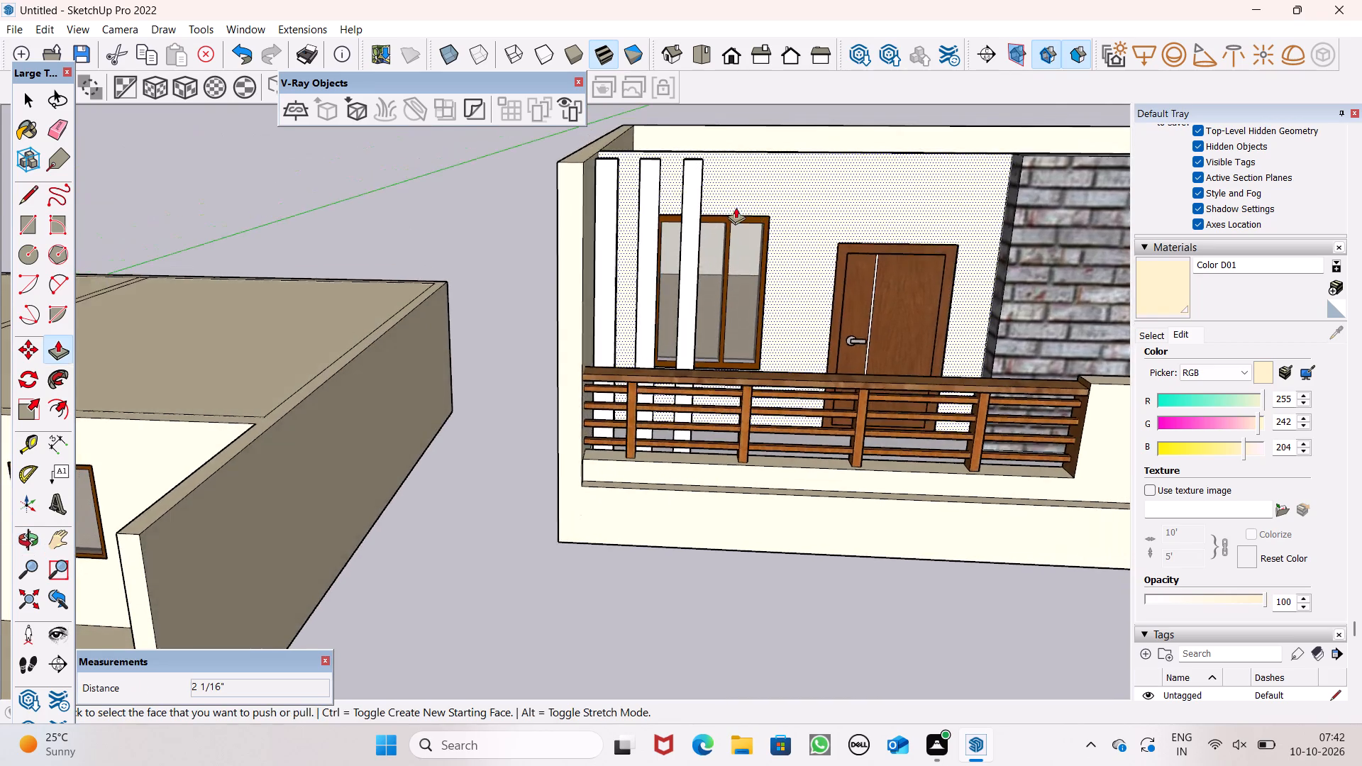
{"action": "scroll", "coordinate": [736, 207], "scroll_direction": "down", "scroll_amount": 5}
Paint the front faces of the three balcony posts with the Wood Floor material from the Wood collection.
{"action": "key", "text": "space"}
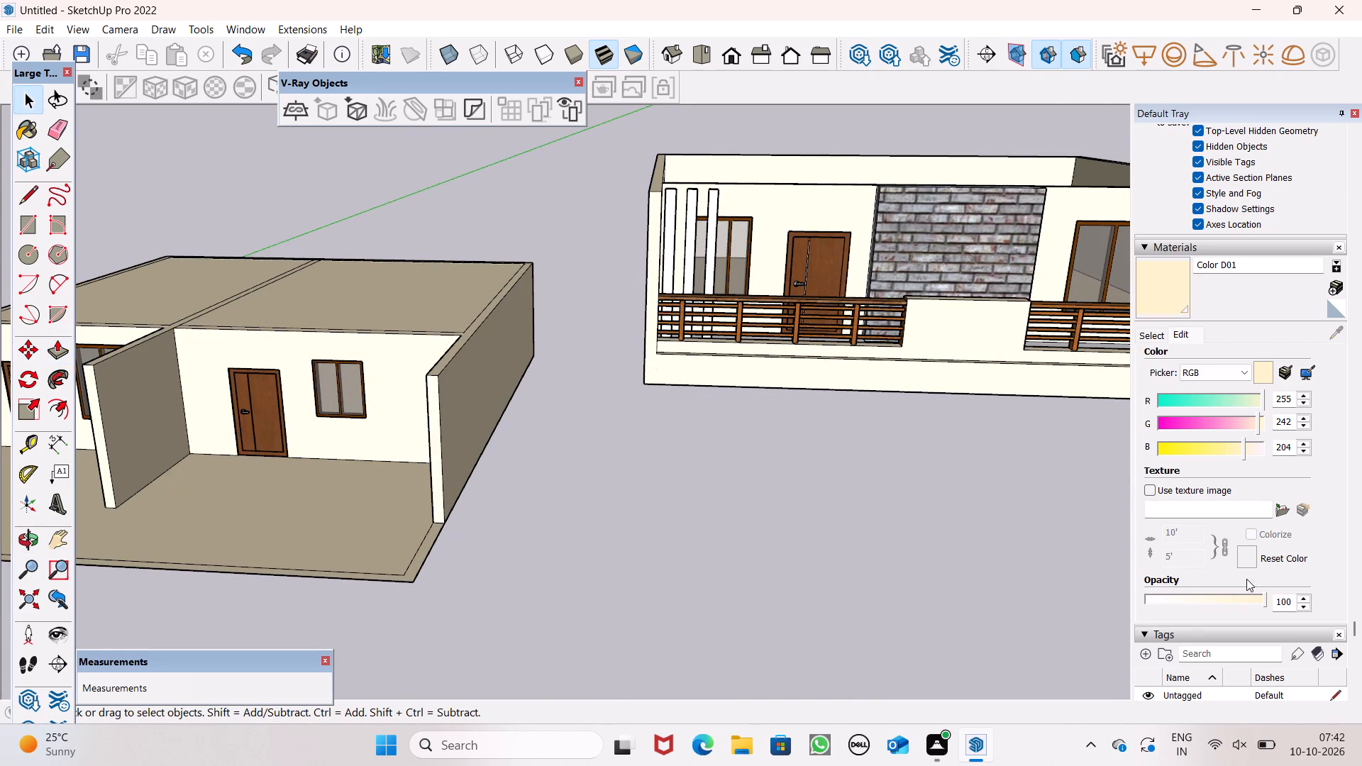
{"action": "scroll", "coordinate": [1220, 480], "scroll_direction": "down", "scroll_amount": 11}
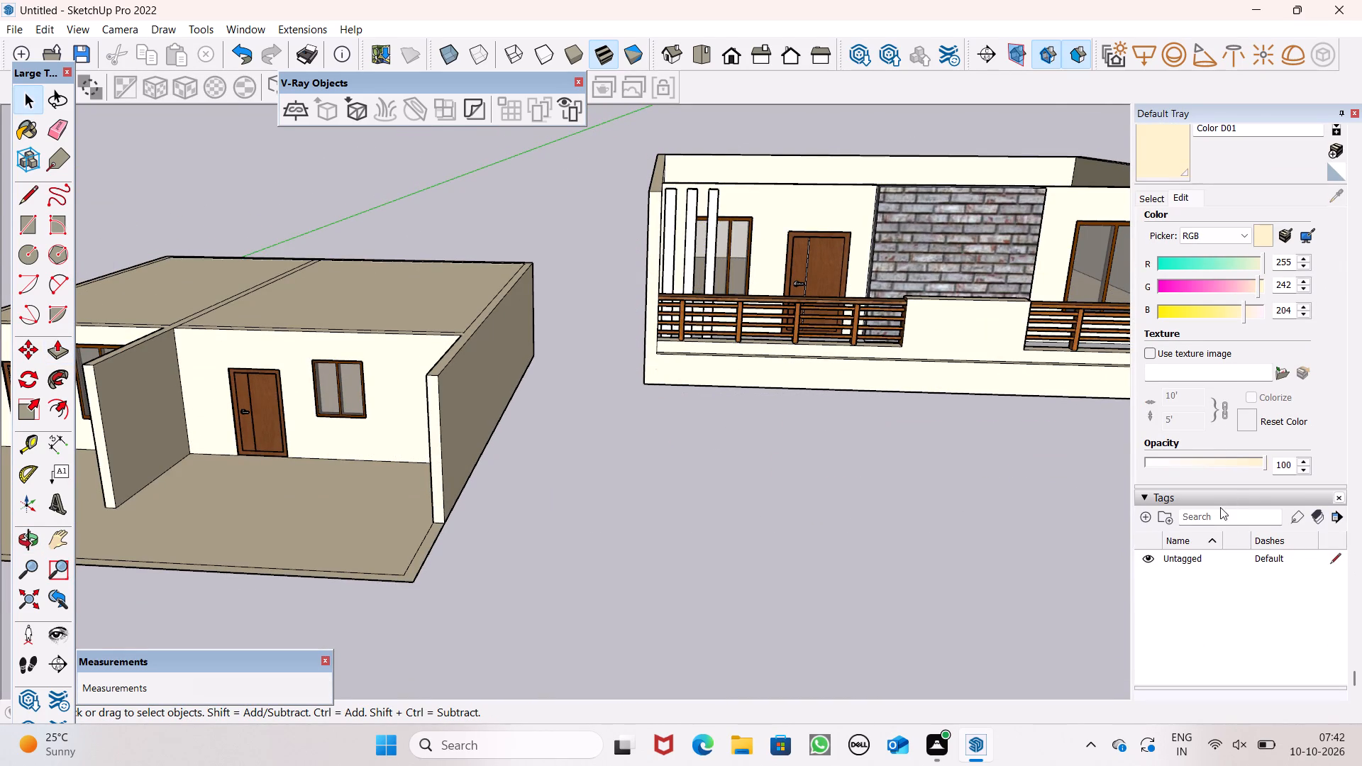
{"action": "left_click", "coordinate": [1158, 199]}
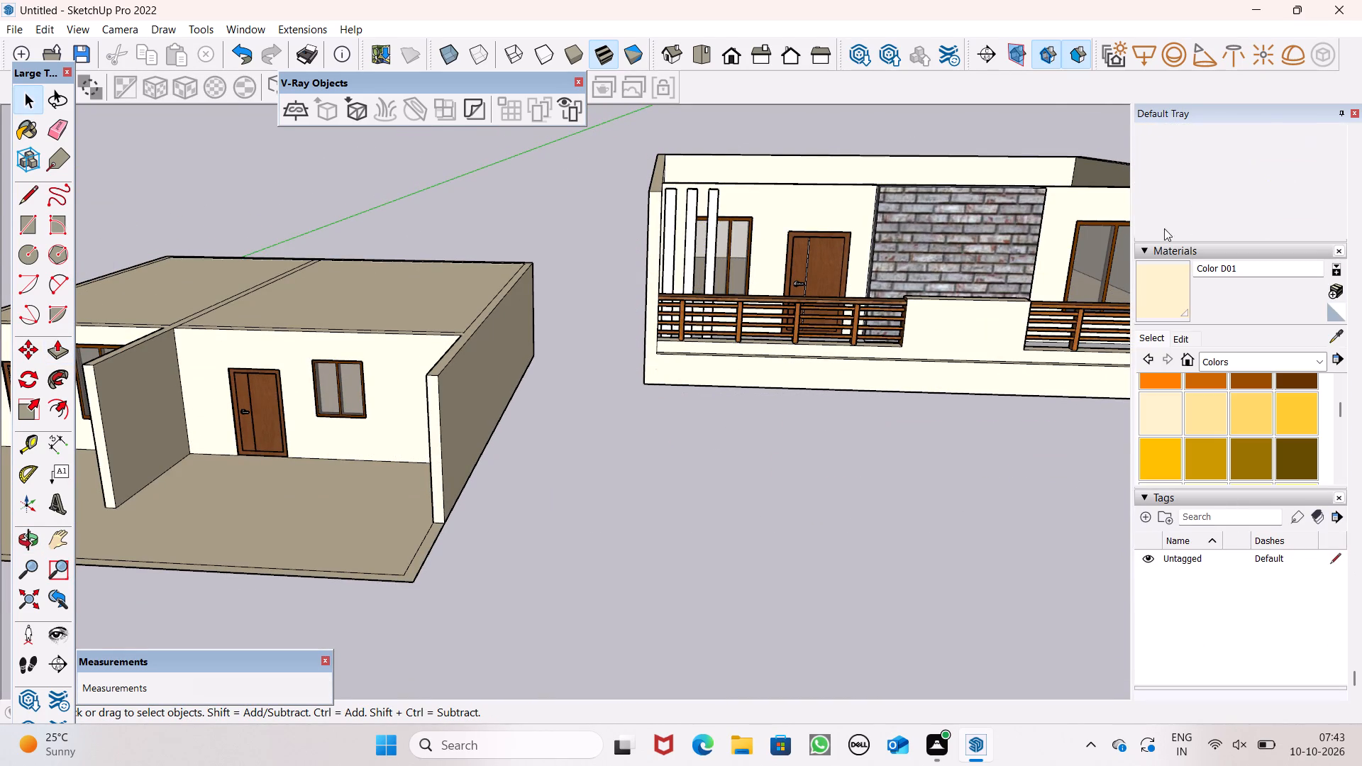
{"action": "scroll", "coordinate": [1259, 395], "scroll_direction": "down", "scroll_amount": 2}
{"action": "left_click", "coordinate": [1267, 359]}
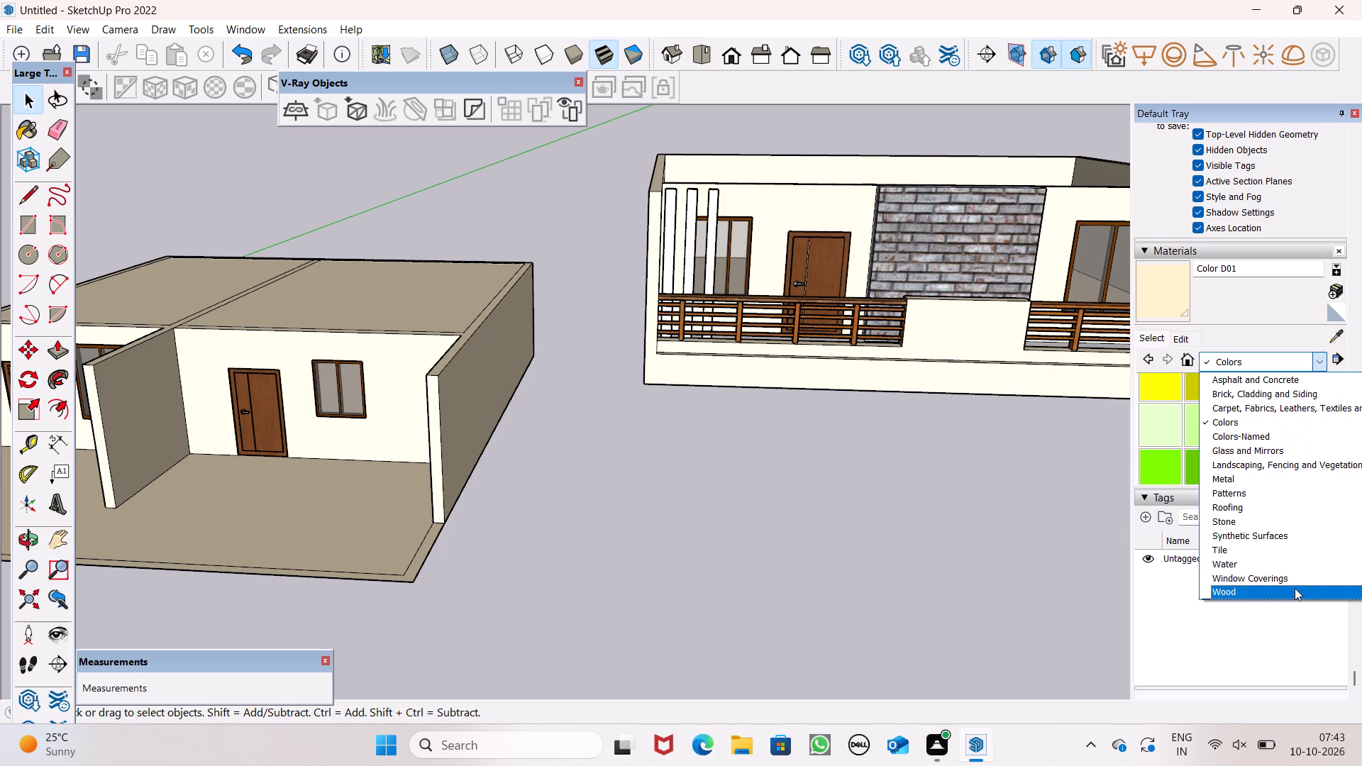
{"action": "left_click", "coordinate": [1295, 592]}
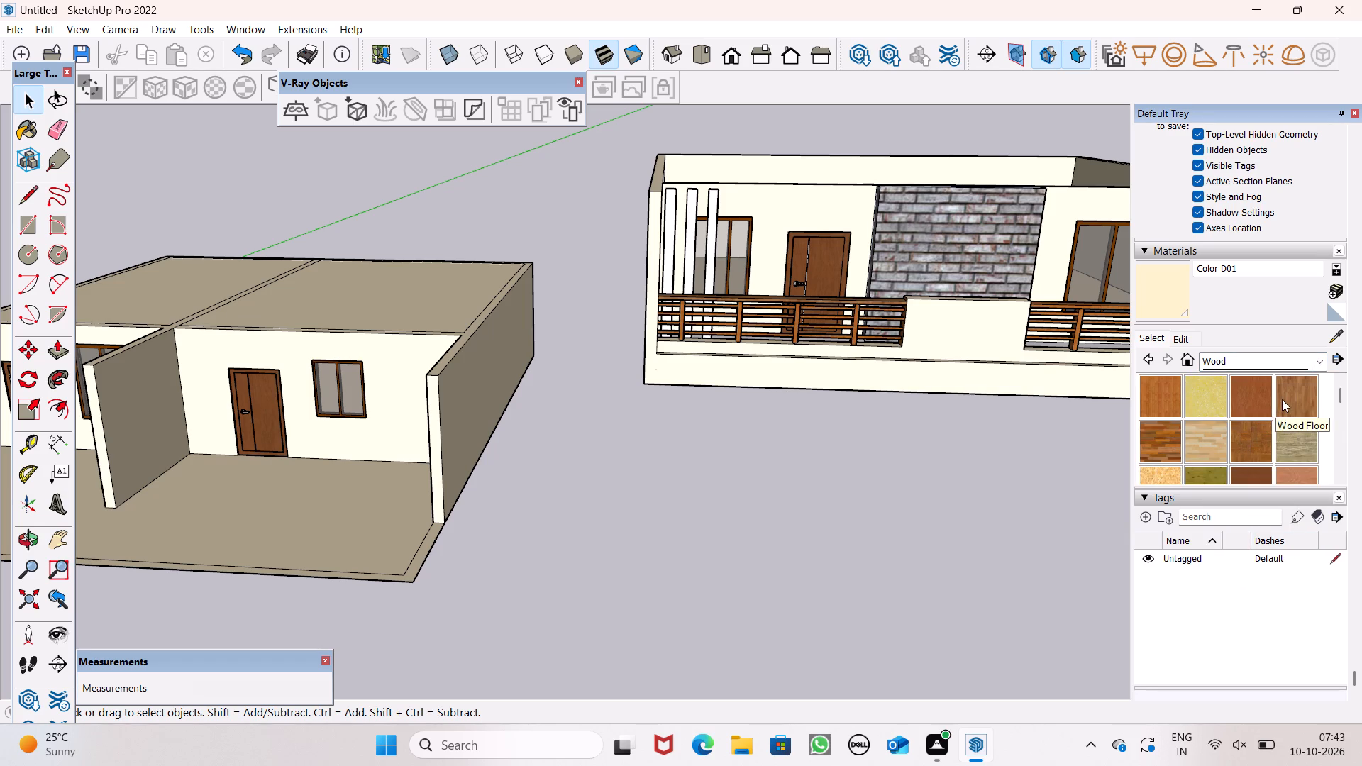
{"action": "left_click", "coordinate": [1282, 396]}
{"action": "scroll", "coordinate": [635, 178], "scroll_direction": "up", "scroll_amount": 12}
{"action": "middle_click", "coordinate": [684, 196]}
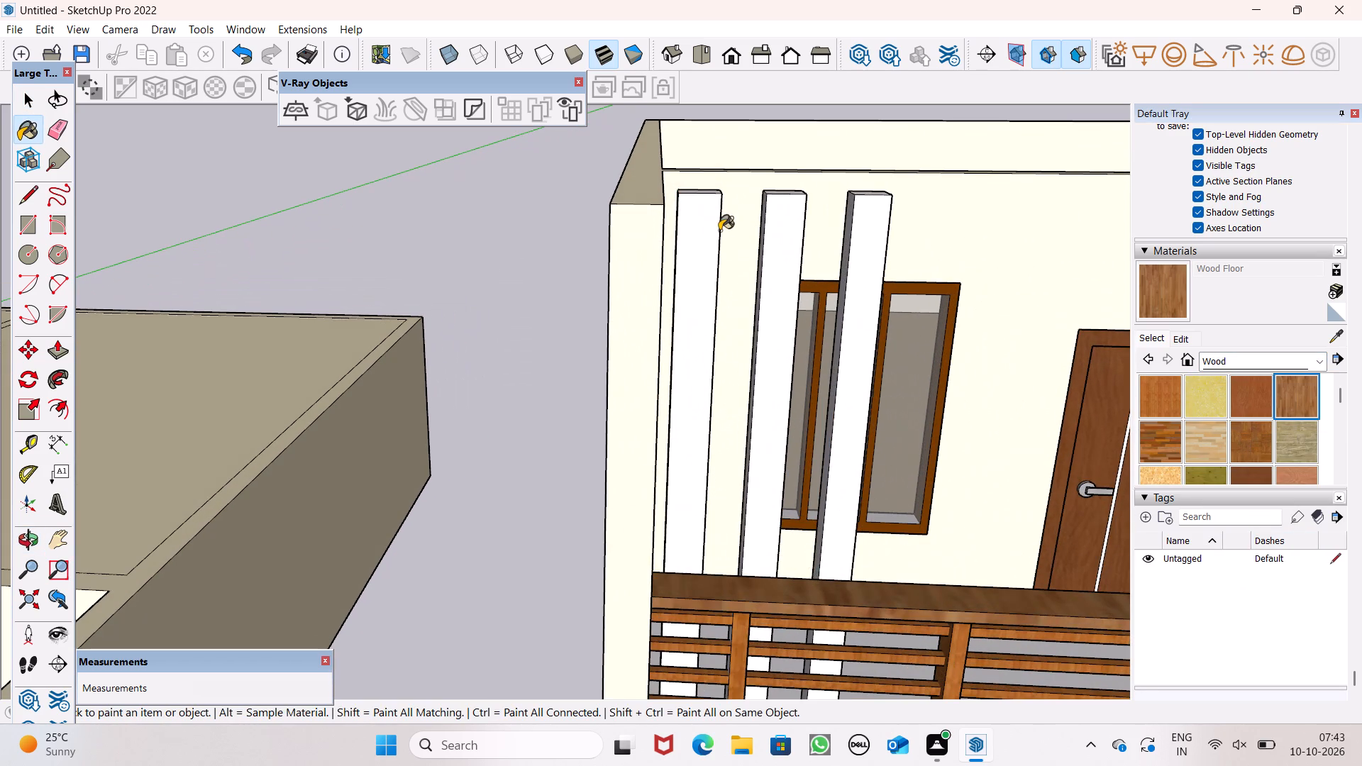
{"action": "left_click", "coordinate": [718, 233]}
{"action": "left_click", "coordinate": [776, 241]}
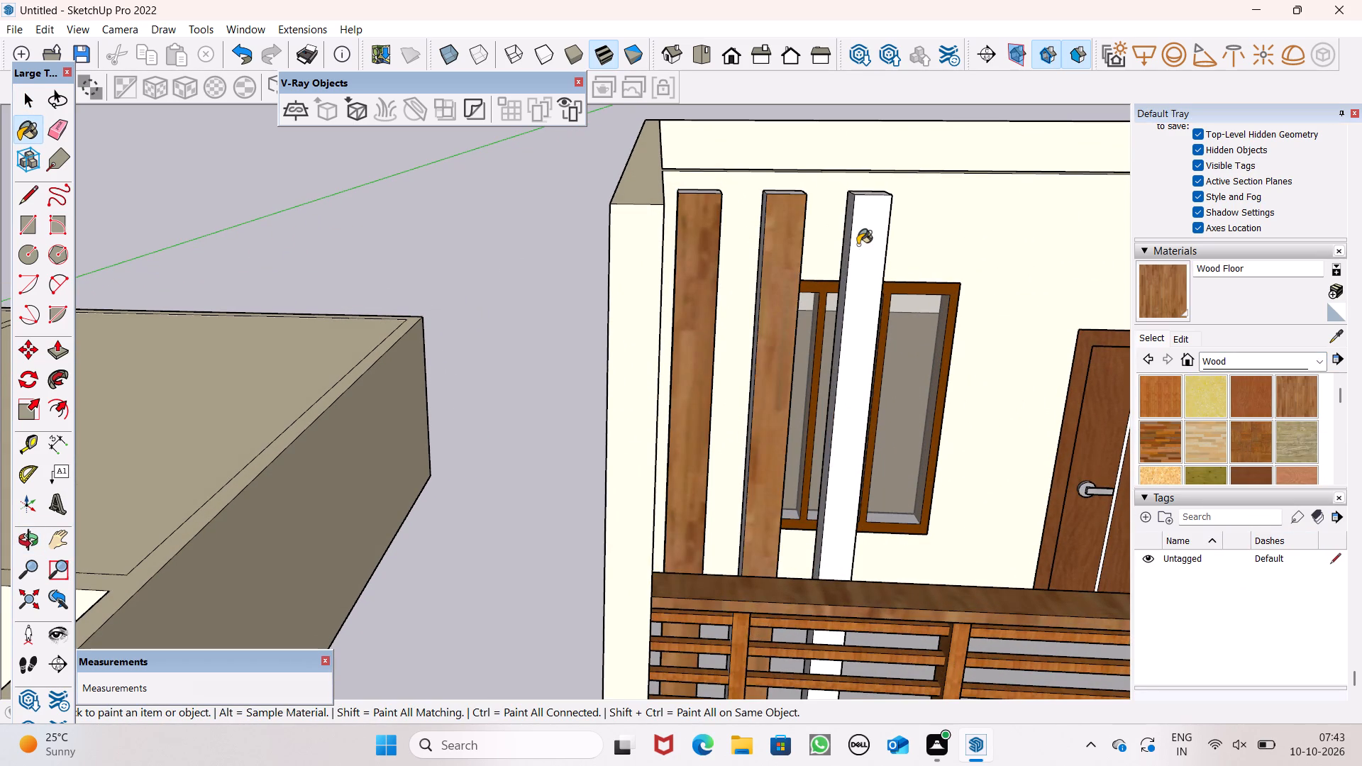
{"action": "left_click", "coordinate": [859, 244]}
Paint the tops of the three posts and their sides facing the end wall with Wood Floor.
{"action": "middle_click_drag", "start_coordinate": [872, 250], "coordinate": [917, 460]}
{"action": "scroll", "coordinate": [873, 316], "scroll_direction": "up", "scroll_amount": 4}
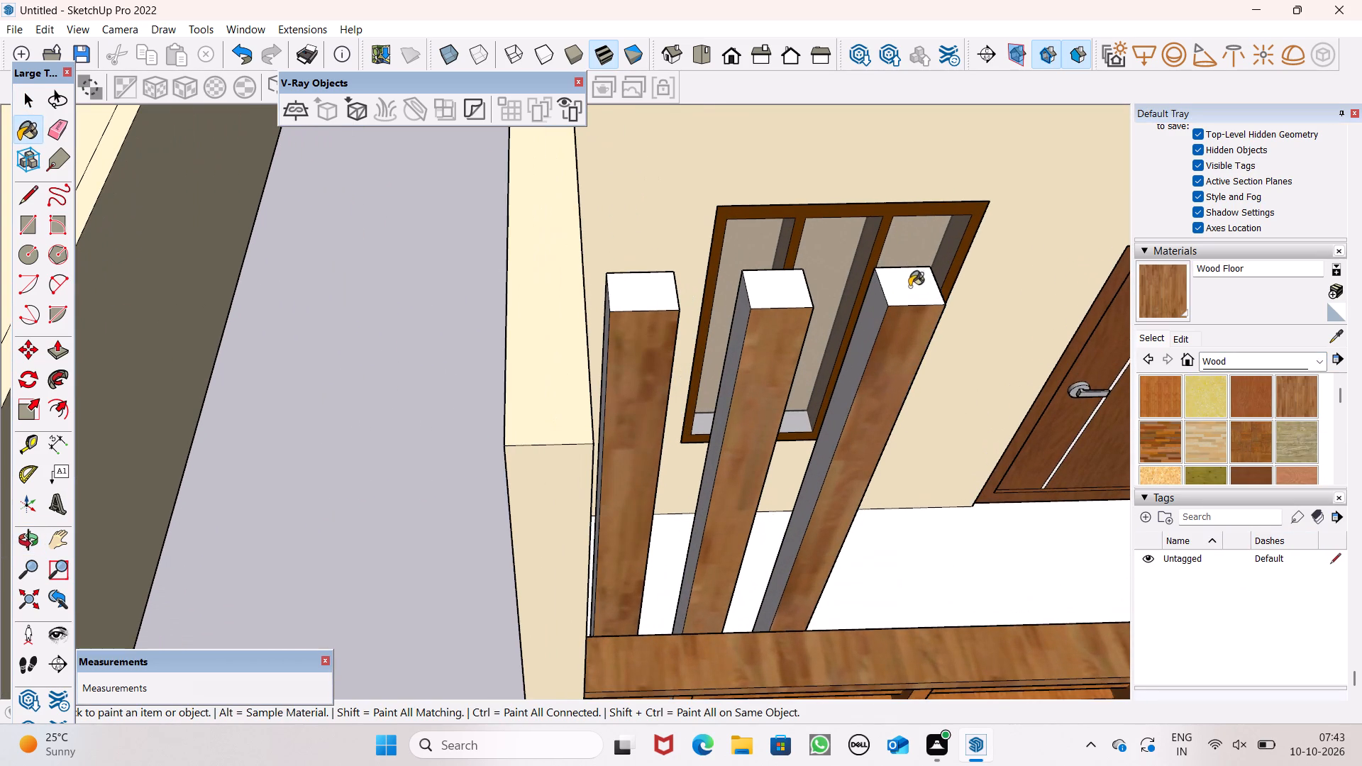
{"action": "left_click", "coordinate": [909, 286]}
{"action": "left_click", "coordinate": [884, 307]}
{"action": "left_click", "coordinate": [787, 280]}
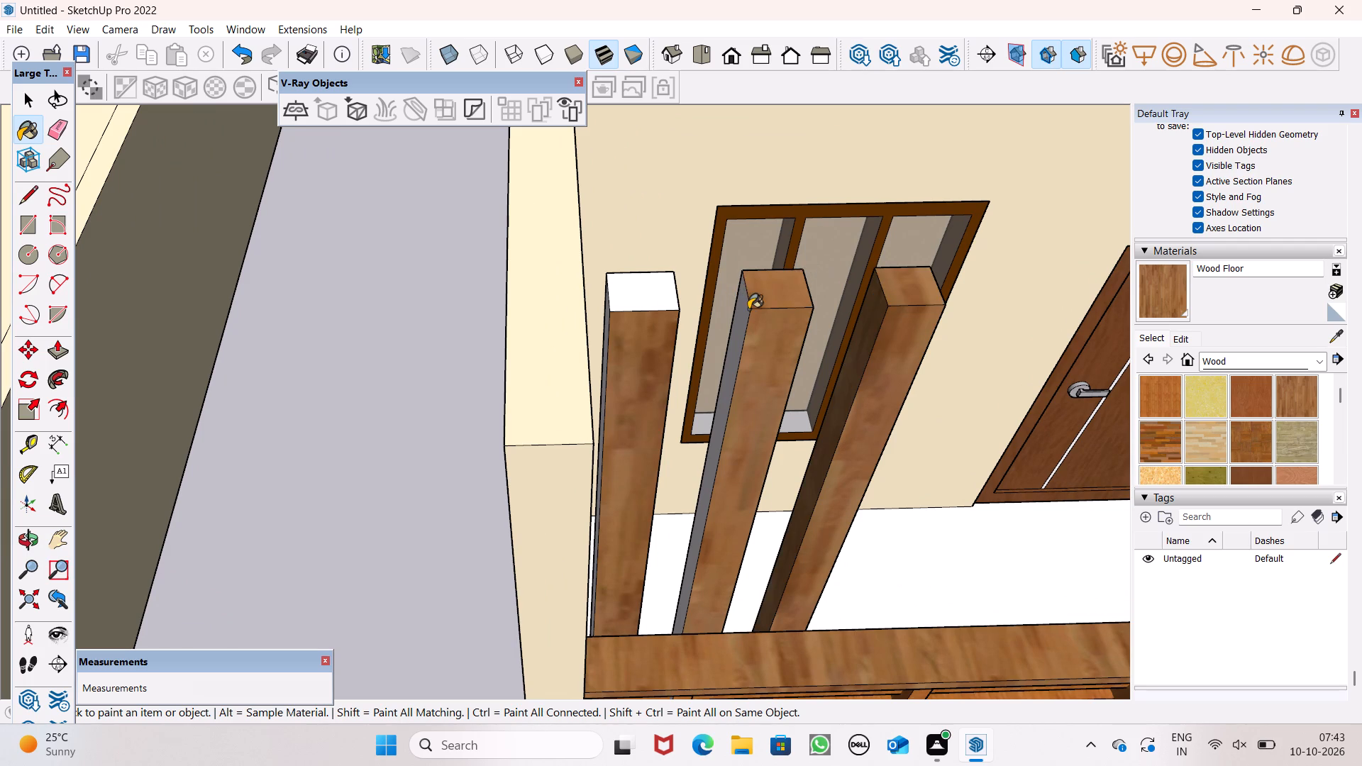
{"action": "left_click", "coordinate": [750, 309]}
{"action": "left_click", "coordinate": [743, 301]}
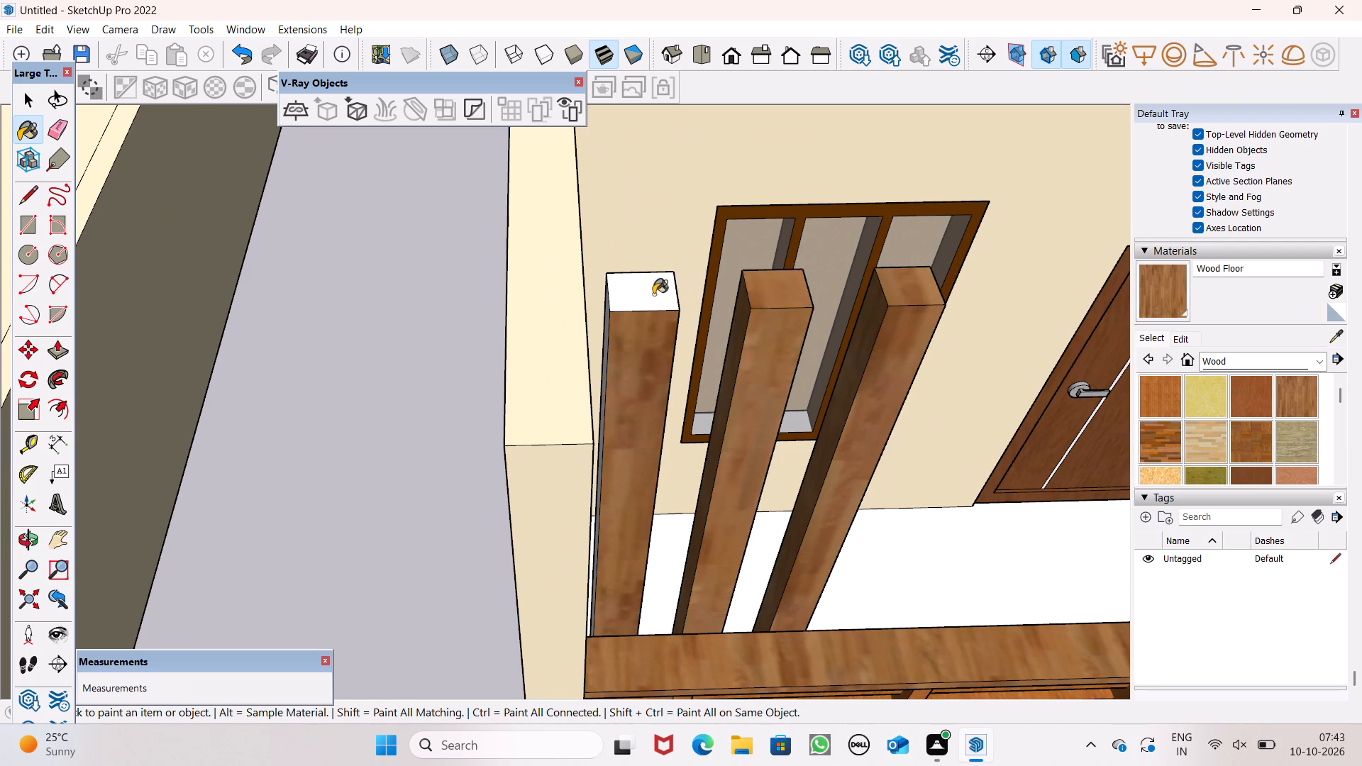
{"action": "left_click", "coordinate": [653, 293]}
{"action": "middle_click_drag", "start_coordinate": [736, 337], "coordinate": [768, 422]}
{"action": "scroll", "coordinate": [602, 409], "scroll_direction": "up", "scroll_amount": 5}
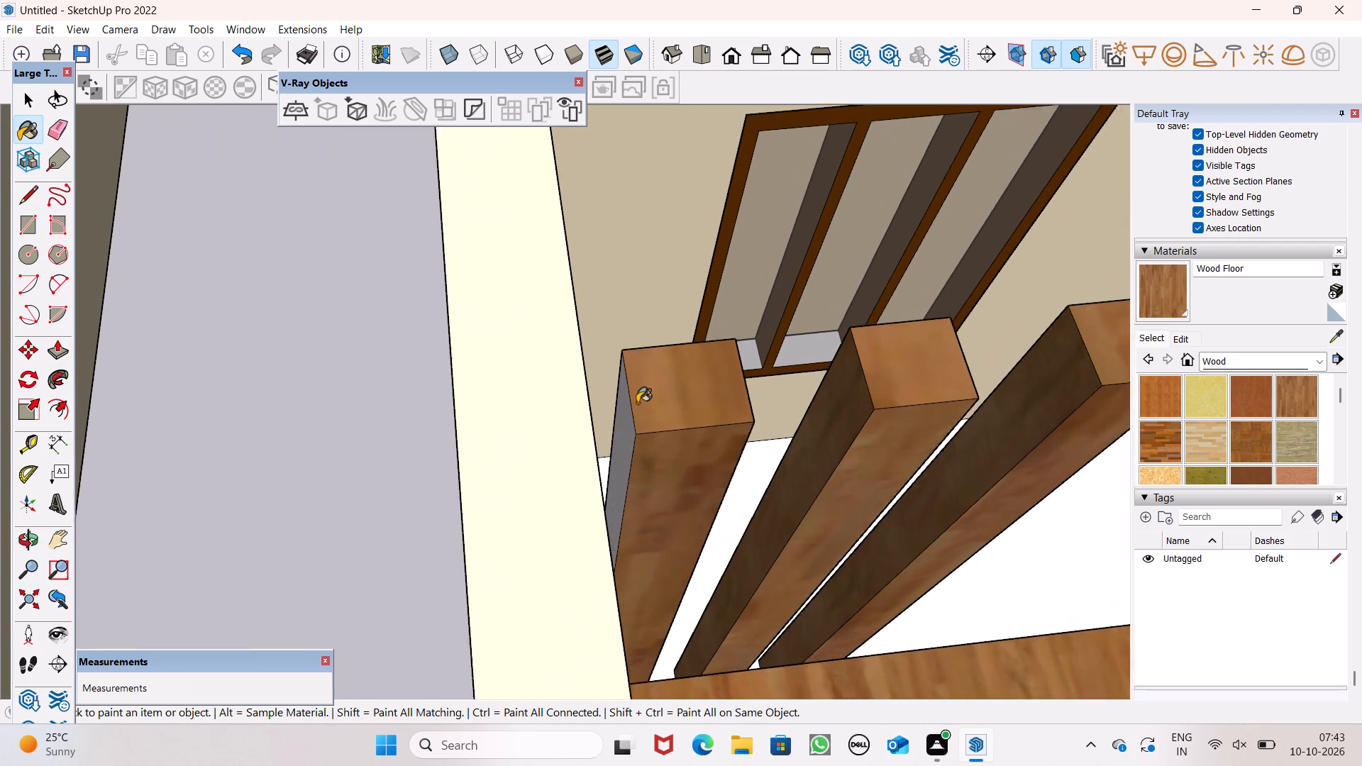
{"action": "scroll", "coordinate": [637, 403], "scroll_direction": "up", "scroll_amount": 1}
{"action": "left_click", "coordinate": [628, 407]}
Paint the three posts' side faces away from the end wall with Wood Floor.
{"action": "middle_click_drag", "start_coordinate": [726, 394], "coordinate": [339, 184]}
{"action": "left_click", "coordinate": [710, 523]}
{"action": "scroll", "coordinate": [861, 470], "scroll_direction": "down", "scroll_amount": 4}
{"action": "scroll", "coordinate": [693, 379], "scroll_direction": "down", "scroll_amount": 2}
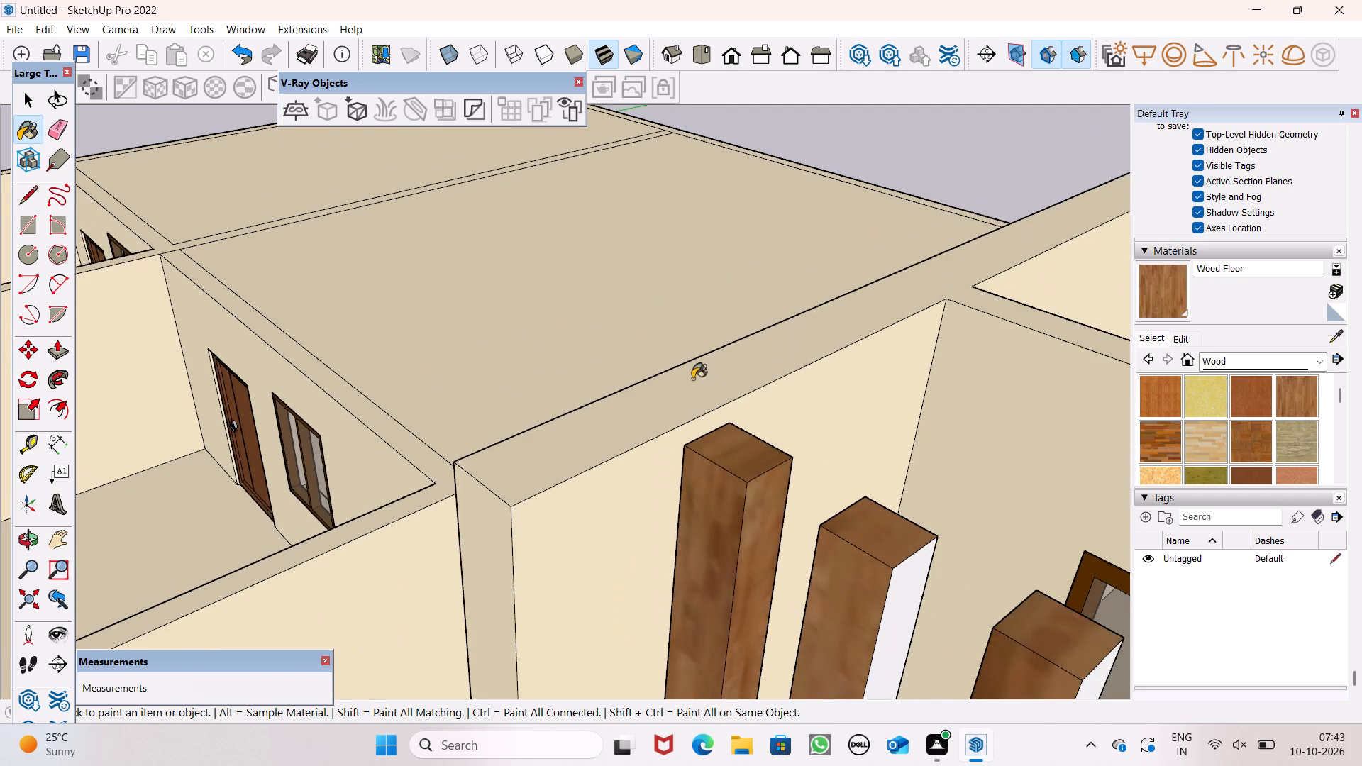
{"action": "scroll", "coordinate": [692, 379], "scroll_direction": "down", "scroll_amount": 4}
{"action": "scroll", "coordinate": [1094, 695], "scroll_direction": "up", "scroll_amount": 7}
{"action": "left_click", "coordinate": [724, 493]}
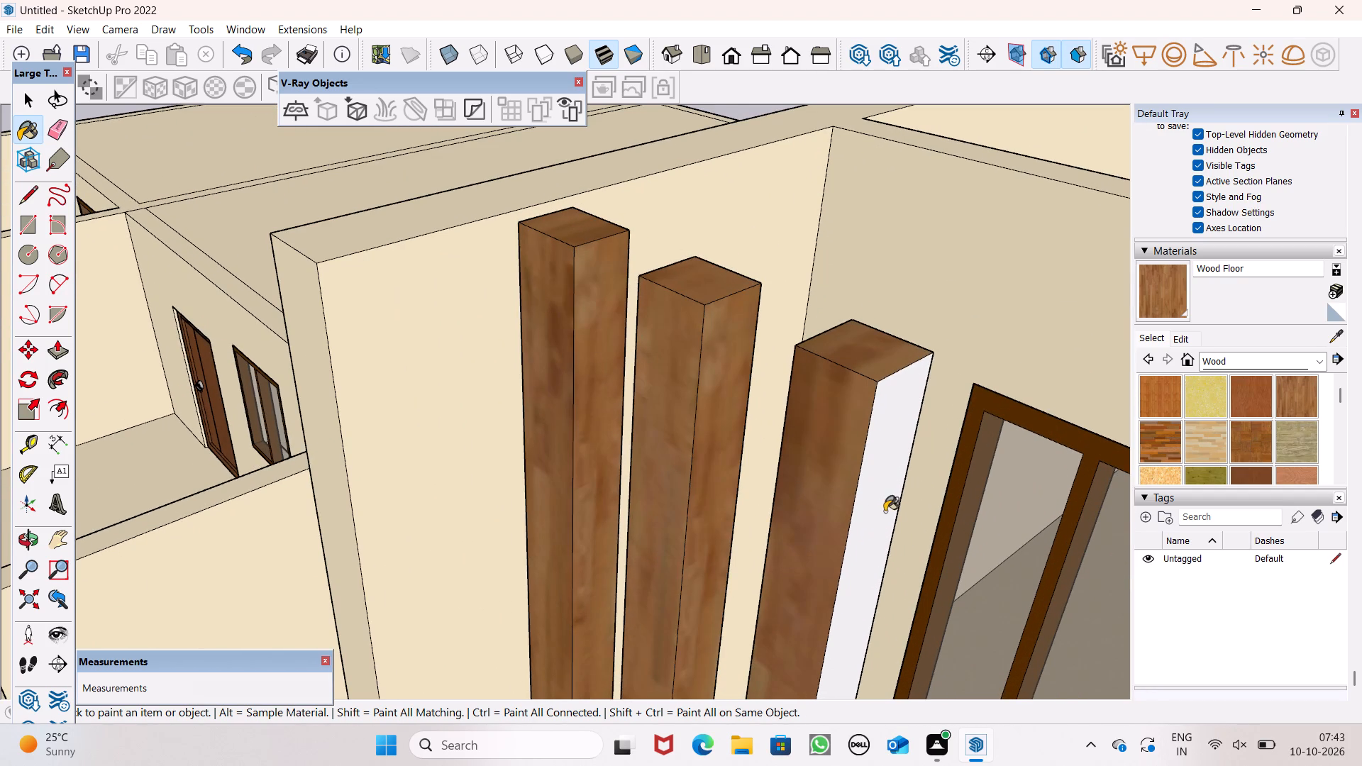
{"action": "left_click", "coordinate": [887, 509]}
Paint the three posts' house-facing back faces with Wood Floor.
{"action": "scroll", "coordinate": [972, 533], "scroll_direction": "up", "scroll_amount": 1}
{"action": "middle_click_drag", "start_coordinate": [973, 535], "coordinate": [695, 562]}
{"action": "scroll", "coordinate": [836, 521], "scroll_direction": "up", "scroll_amount": 1}
{"action": "scroll", "coordinate": [829, 516], "scroll_direction": "down", "scroll_amount": 3}
{"action": "middle_click_drag", "start_coordinate": [808, 512], "coordinate": [804, 517]}
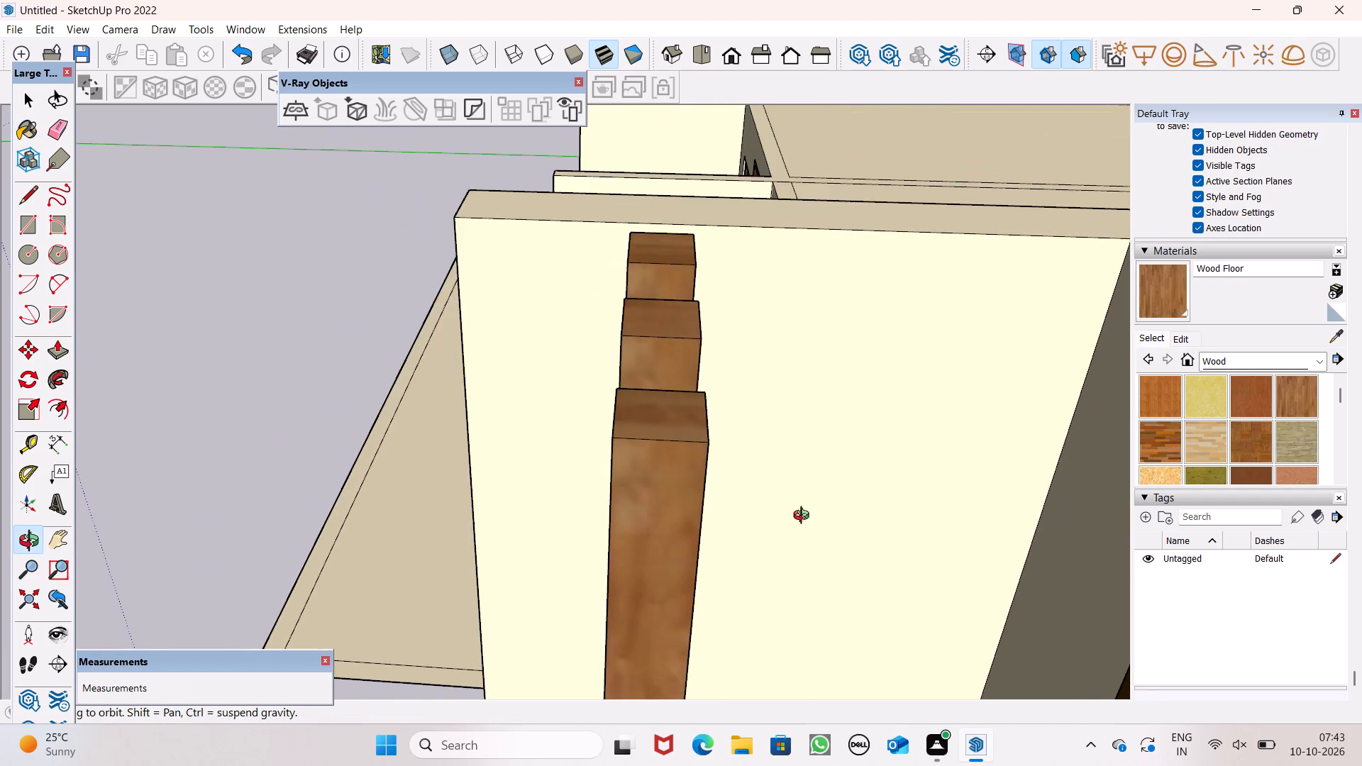
{"action": "middle_click_drag", "start_coordinate": [804, 517], "coordinate": [582, 484]}
{"action": "left_click", "coordinate": [580, 467]}
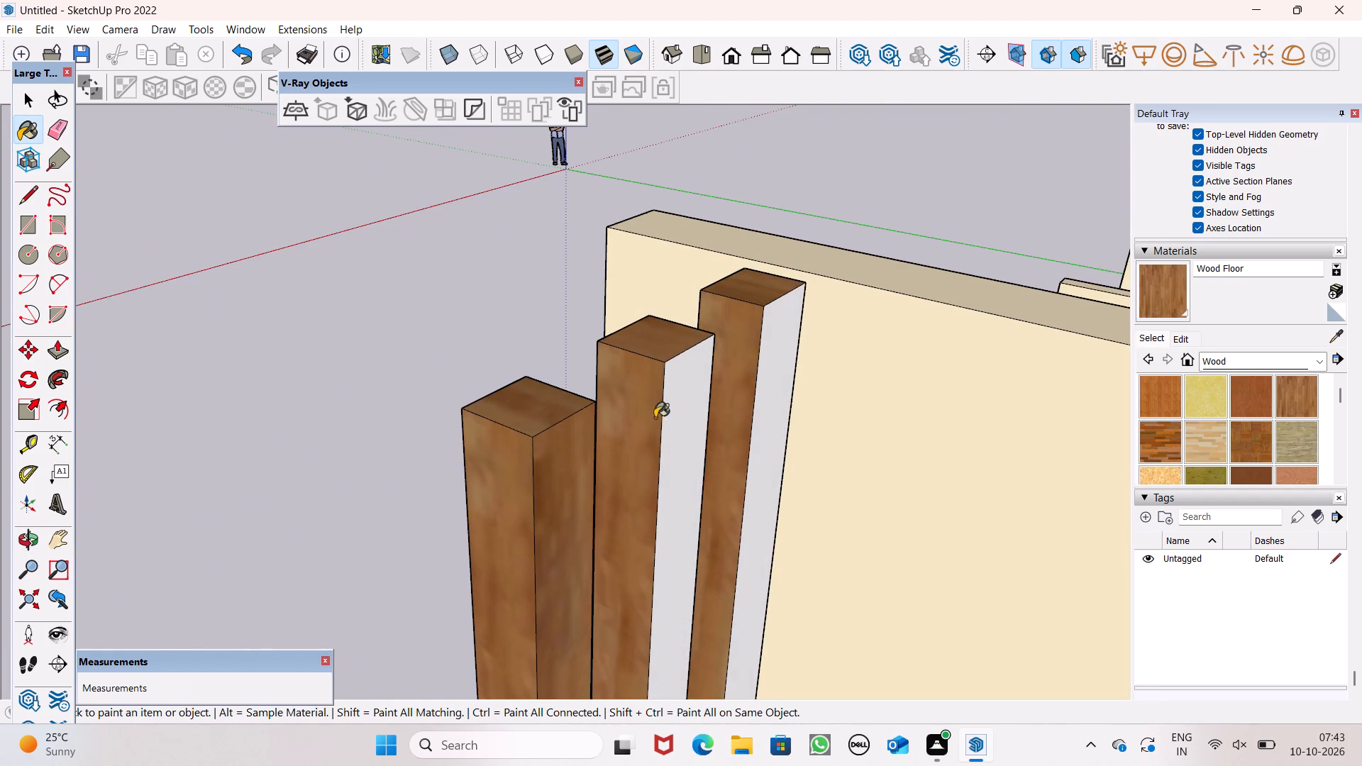
{"action": "left_click", "coordinate": [677, 411]}
{"action": "left_click", "coordinate": [772, 384]}
Examine the painted posts from behind and from the front of the balcony.
{"action": "scroll", "coordinate": [714, 405], "scroll_direction": "down", "scroll_amount": 7}
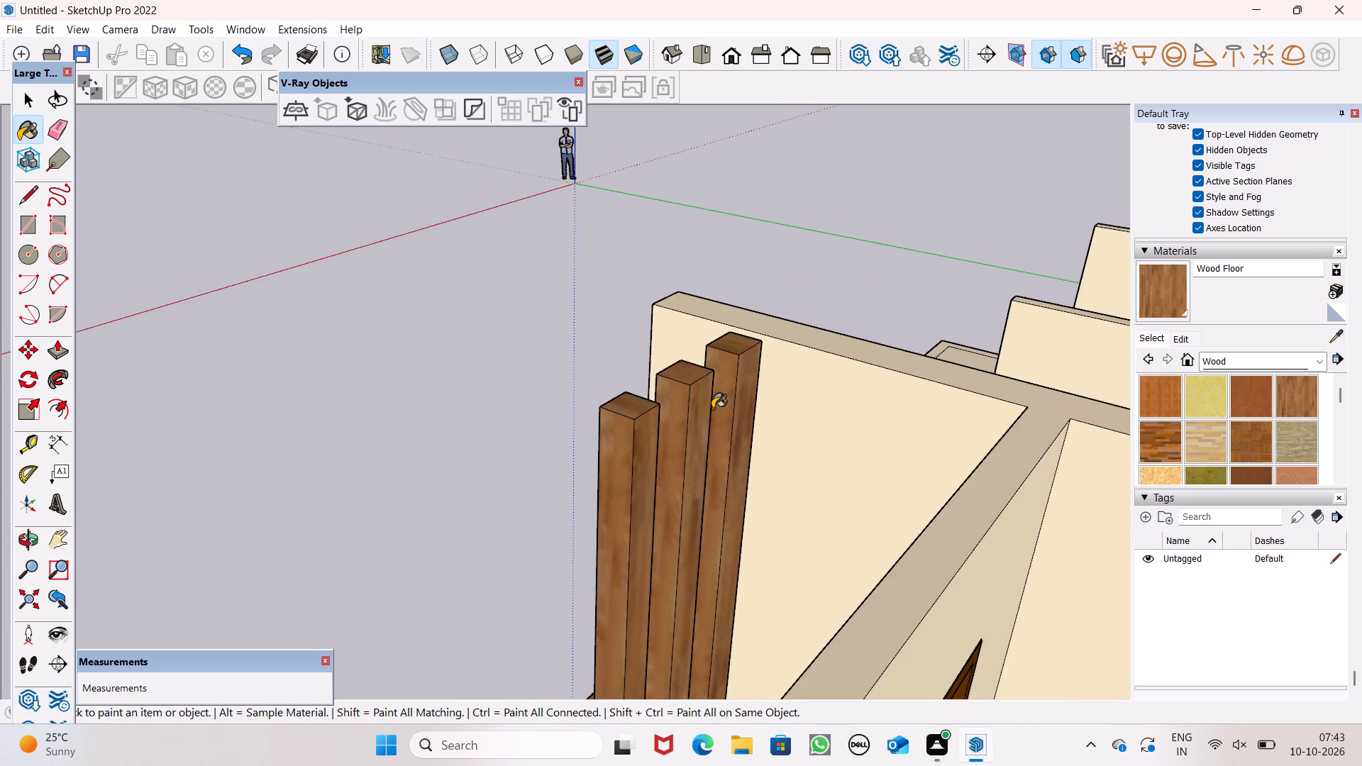
{"action": "scroll", "coordinate": [709, 411], "scroll_direction": "down", "scroll_amount": 6}
{"action": "middle_click_drag", "start_coordinate": [709, 435], "coordinate": [733, 481]}
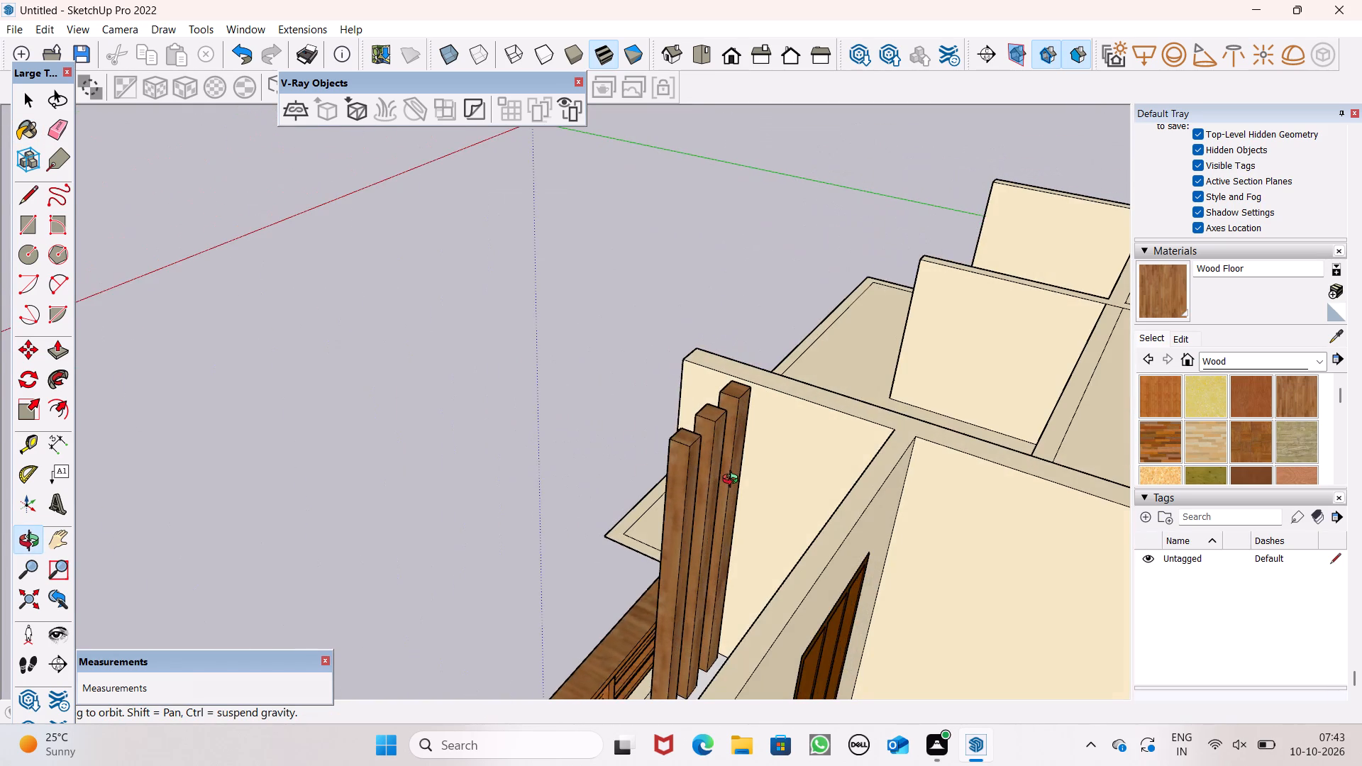
{"action": "middle_click_drag", "start_coordinate": [733, 481], "coordinate": [1334, 455]}
{"action": "middle_click_drag", "start_coordinate": [637, 454], "coordinate": [844, 489]}
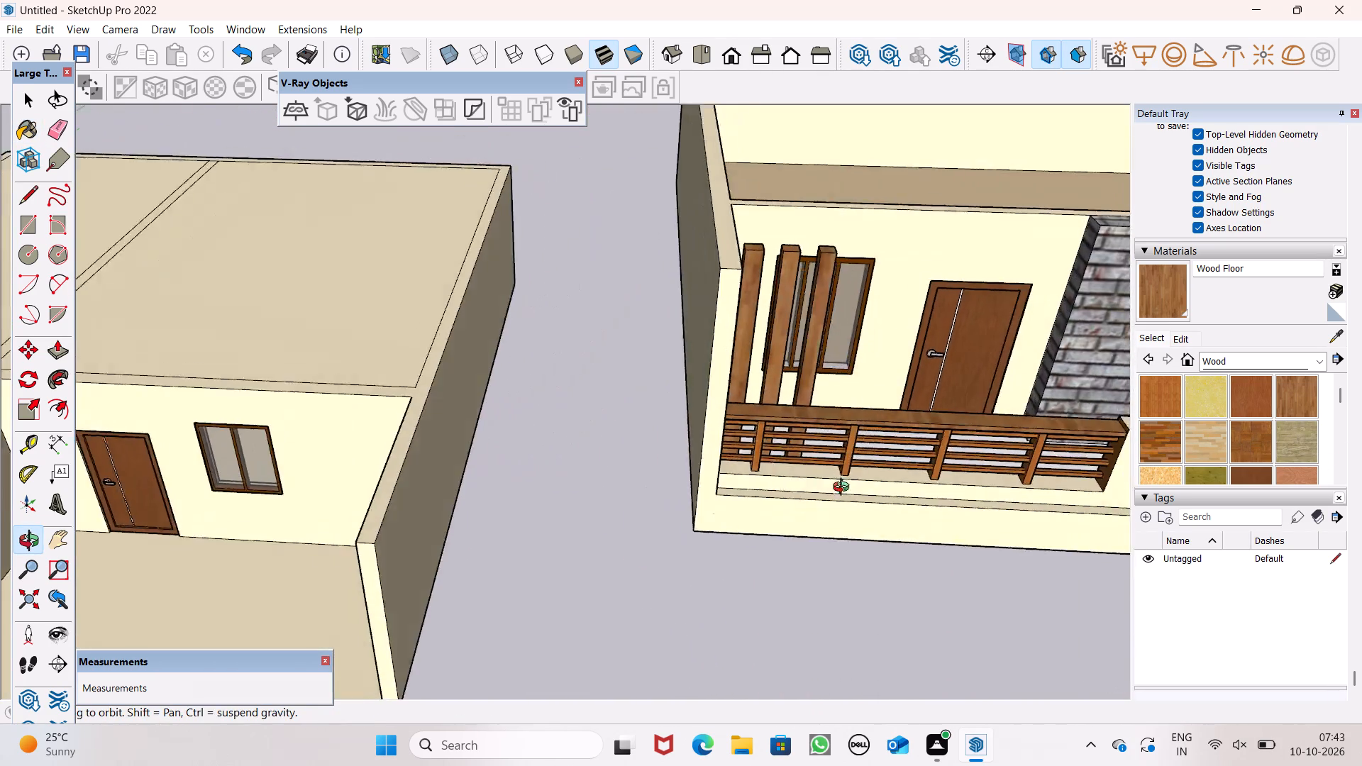
{"action": "middle_click_drag", "start_coordinate": [844, 489], "coordinate": [882, 468]}
{"action": "scroll", "coordinate": [885, 477], "scroll_direction": "up", "scroll_amount": 1}
Make the whole balcony storey one group, including its walls, posts, railings, doors and windows.
{"action": "key", "text": "space"}
{"action": "scroll", "coordinate": [626, 425], "scroll_direction": "down", "scroll_amount": 10}
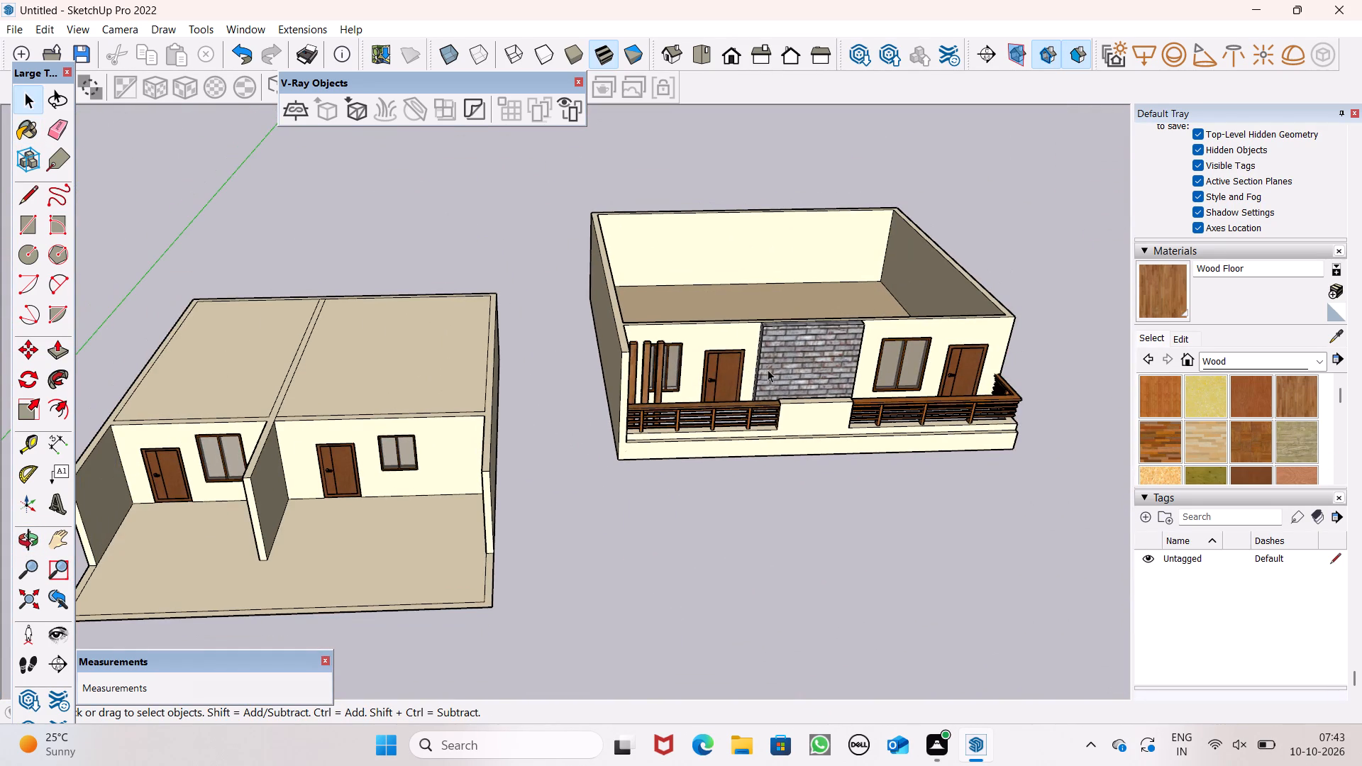
{"action": "triple_click", "coordinate": [787, 355]}
{"action": "left_click", "coordinate": [788, 359]}
{"action": "triple_click", "coordinate": [793, 366]}
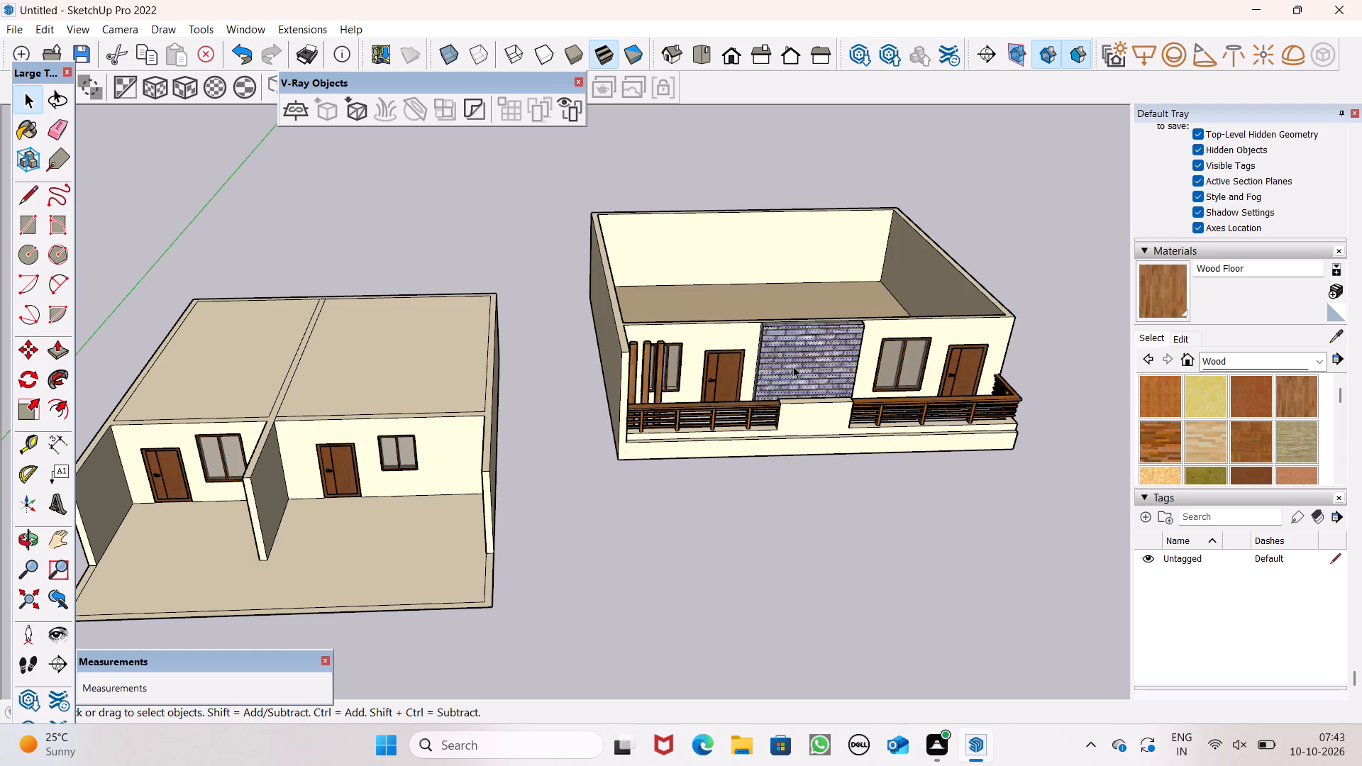
{"action": "scroll", "coordinate": [812, 366], "scroll_direction": "up", "scroll_amount": 7}
{"action": "scroll", "coordinate": [663, 362], "scroll_direction": "up", "scroll_amount": 6}
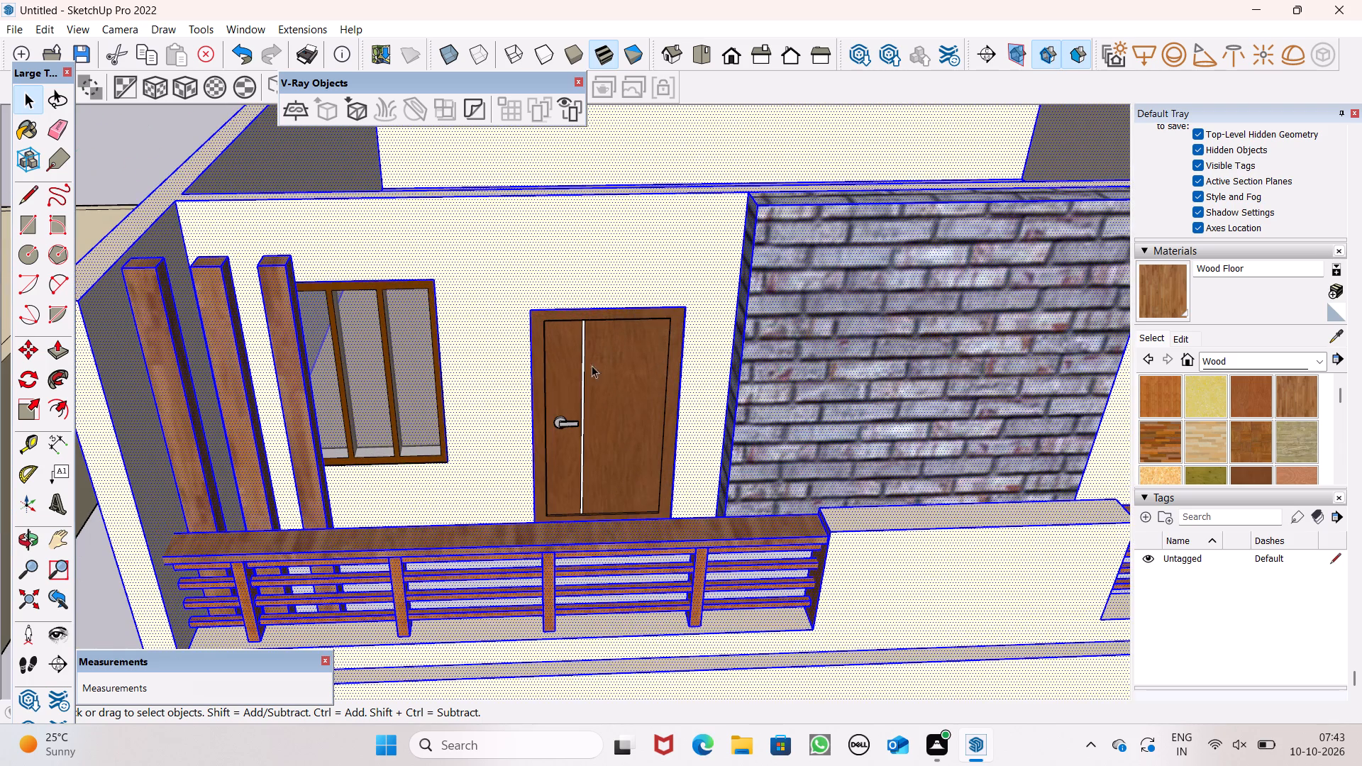
{"action": "left_click", "coordinate": [585, 369], "text": "ctrl"}
{"action": "left_click", "coordinate": [411, 366], "text": "ctrl"}
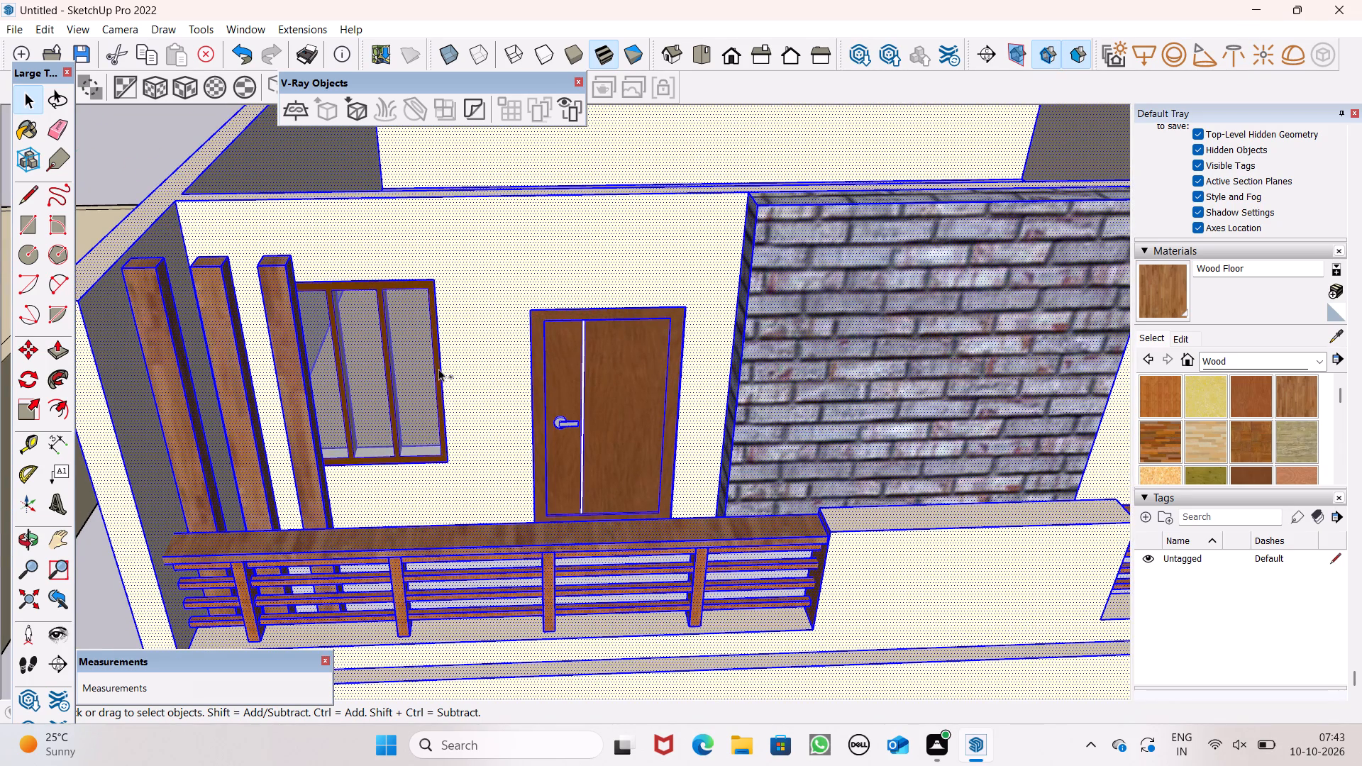
{"action": "scroll", "coordinate": [431, 368], "scroll_direction": "down", "scroll_amount": 7, "text": "ctrl"}
{"action": "left_click", "coordinate": [825, 377], "text": "ctrl"}
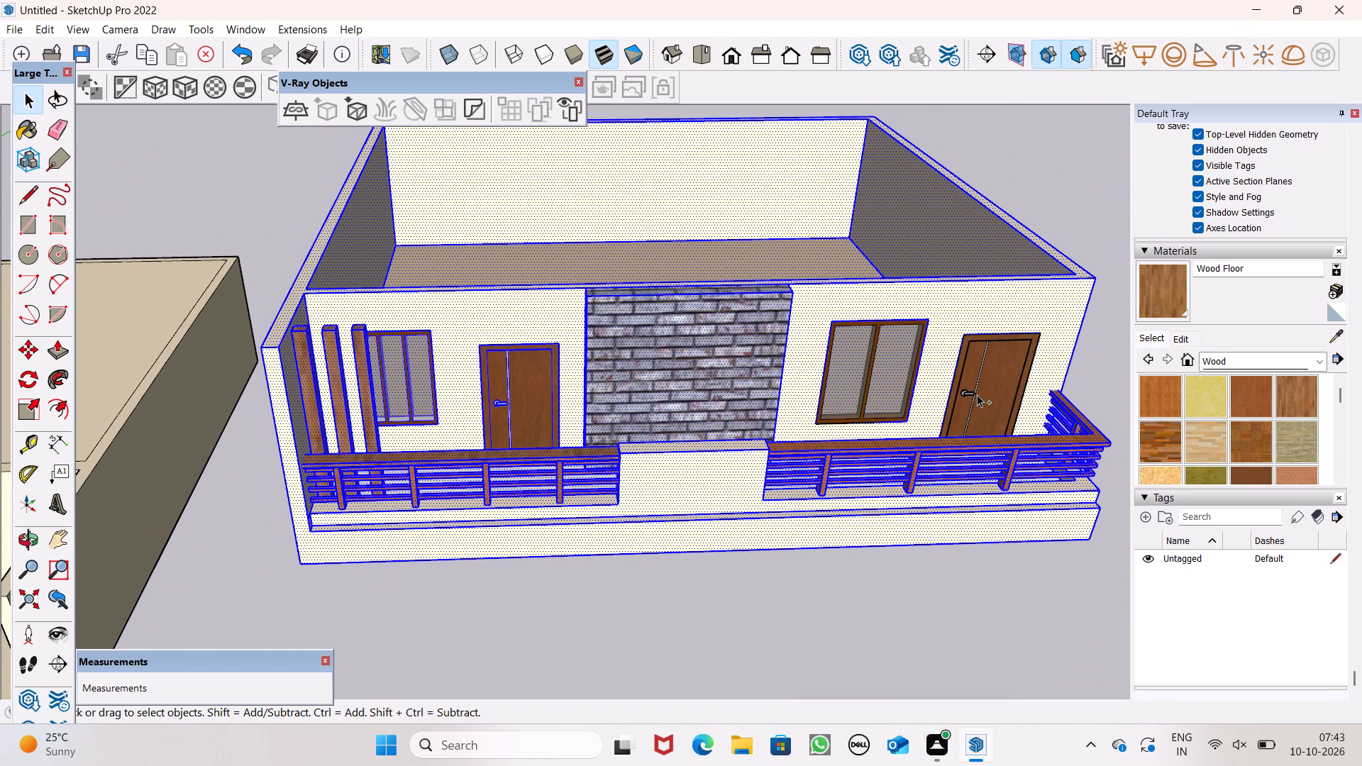
{"action": "left_click", "coordinate": [977, 394], "text": "ctrl"}
{"action": "left_click", "coordinate": [852, 343], "text": "ctrl"}
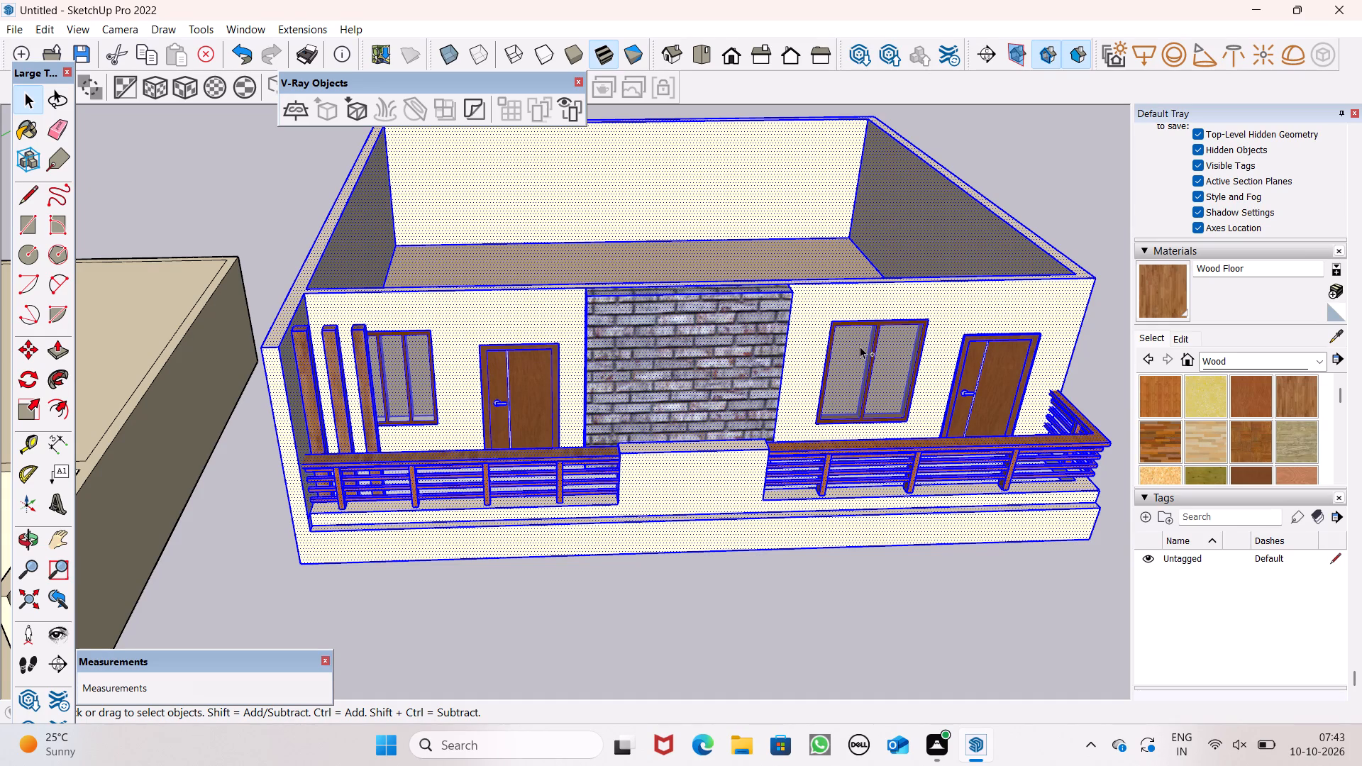
{"action": "right_click", "coordinate": [863, 355], "text": "ctrl"}
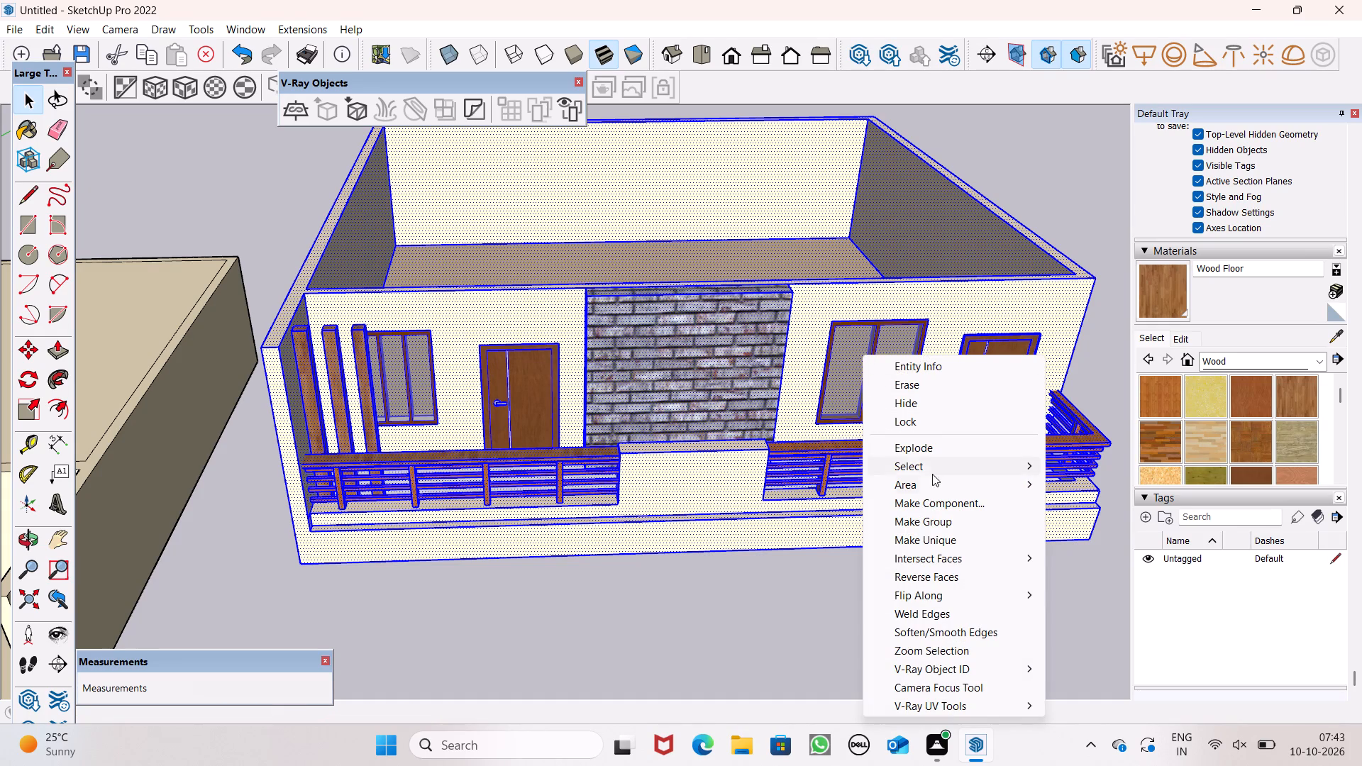
{"action": "left_click", "coordinate": [948, 519], "text": "ctrl"}
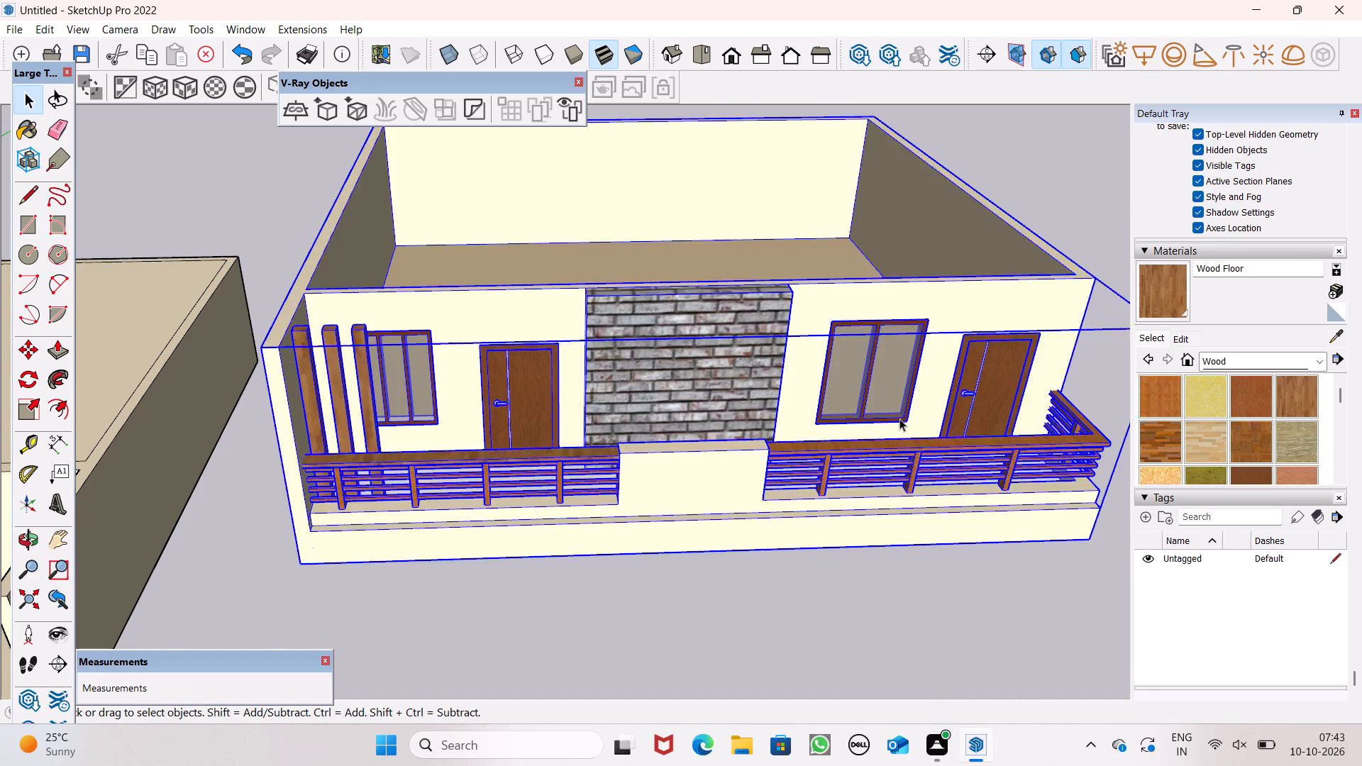
{"action": "scroll", "coordinate": [900, 416], "scroll_direction": "down", "scroll_amount": 10}
{"action": "left_click", "coordinate": [773, 513]}
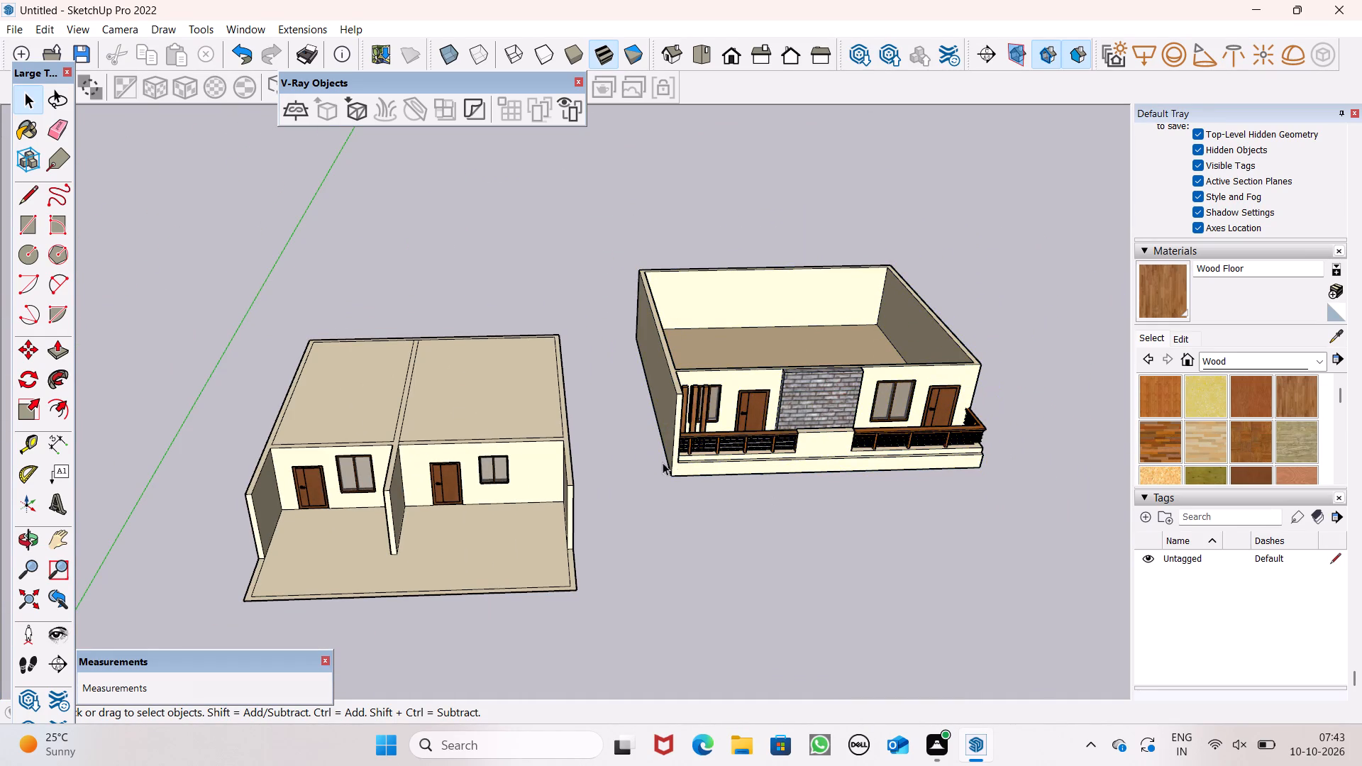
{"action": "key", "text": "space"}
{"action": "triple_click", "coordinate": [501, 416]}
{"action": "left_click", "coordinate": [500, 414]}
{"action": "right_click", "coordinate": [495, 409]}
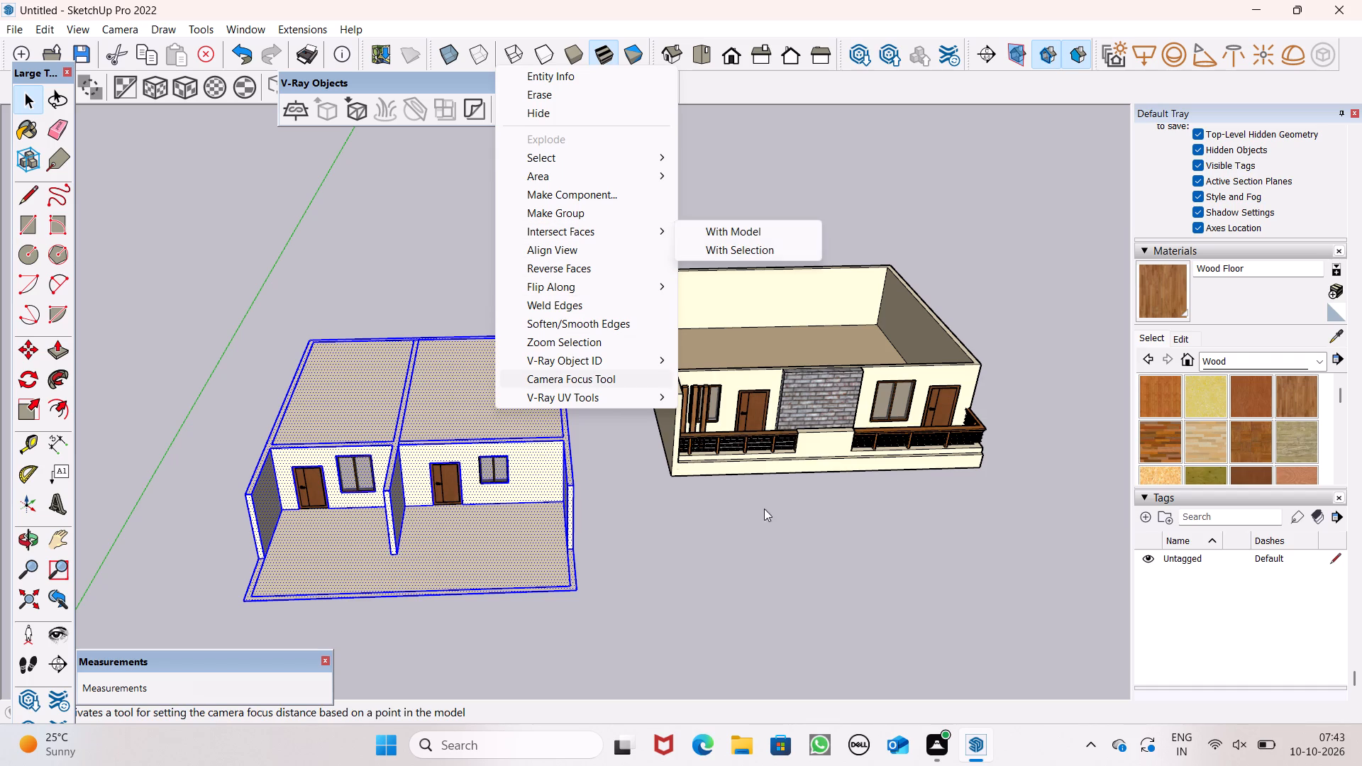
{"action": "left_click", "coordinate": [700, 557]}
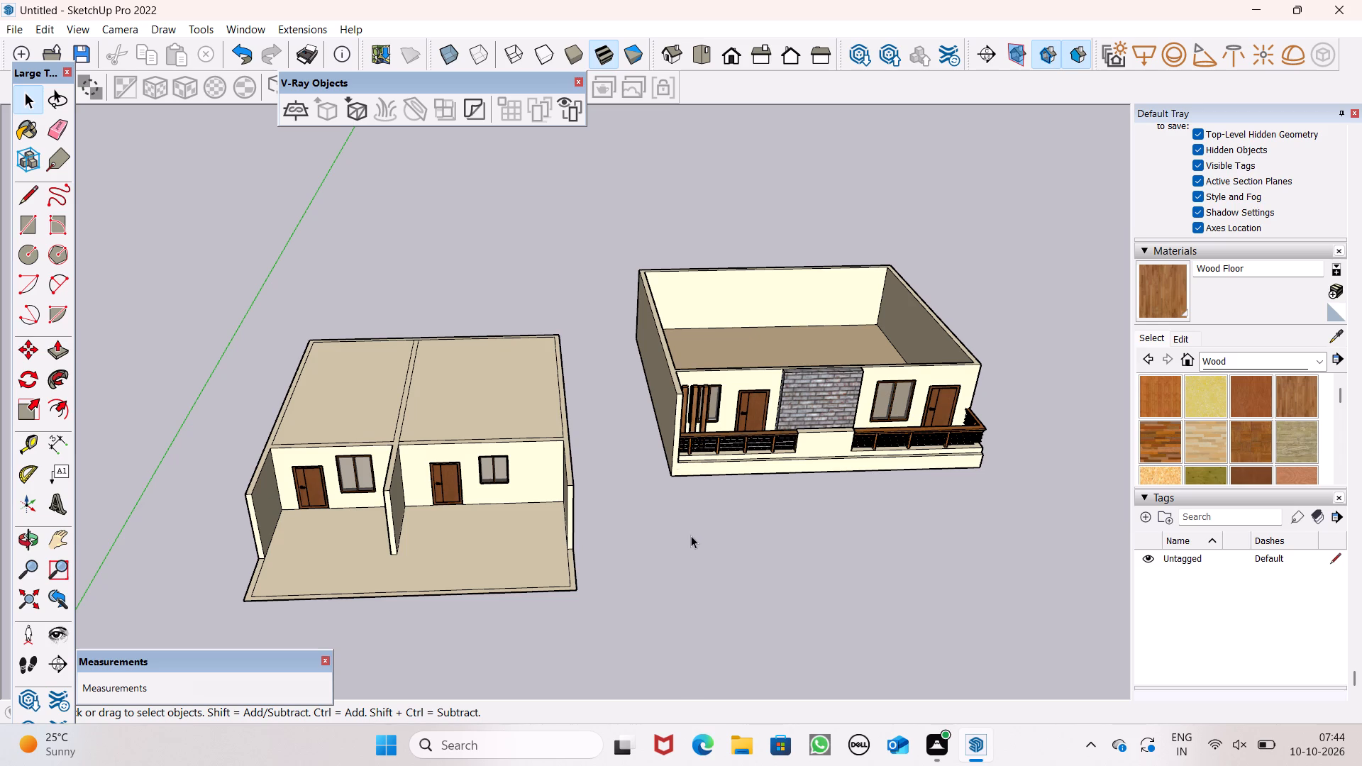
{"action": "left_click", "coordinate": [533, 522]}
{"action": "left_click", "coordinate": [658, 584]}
Draw a 9" line across the floor's border strip at each of the two front corners of the storey without the balcony.
{"action": "scroll", "coordinate": [607, 541], "scroll_direction": "down", "scroll_amount": 3}
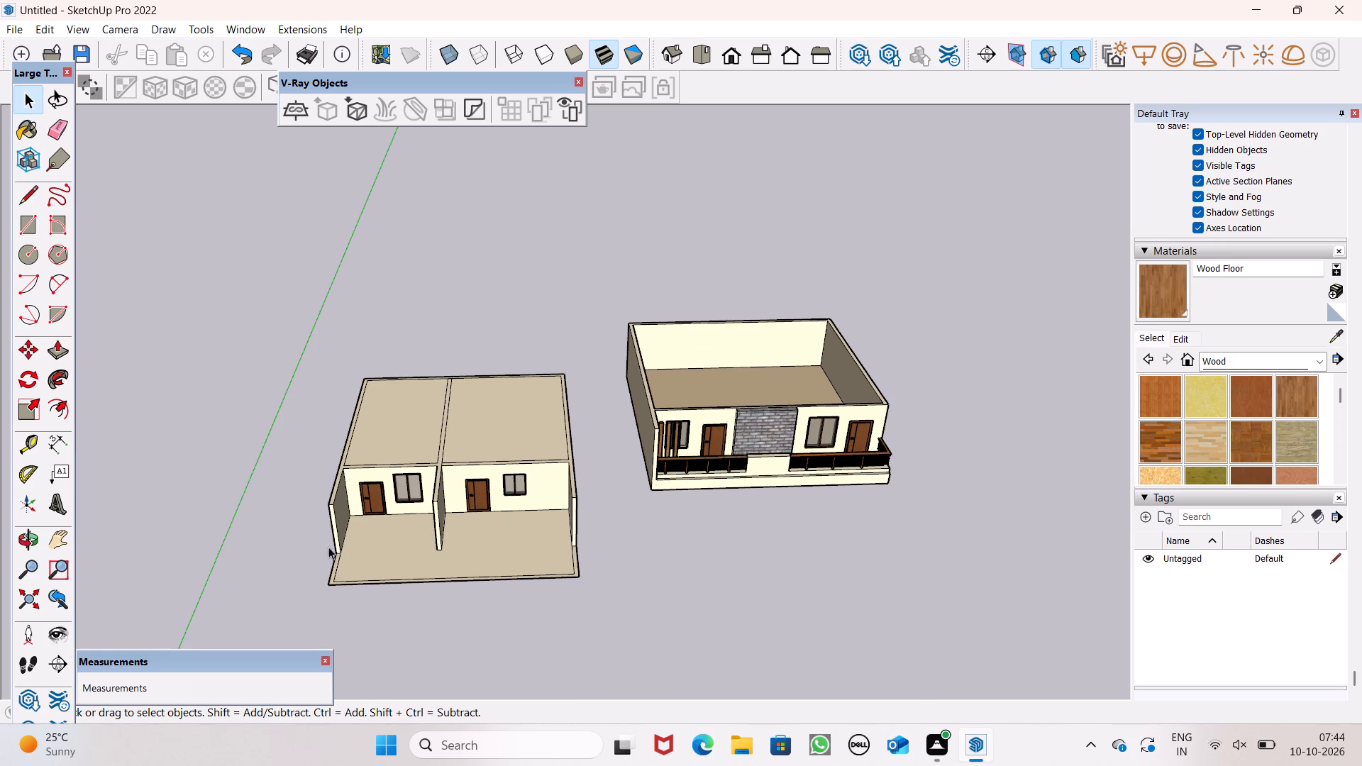
{"action": "scroll", "coordinate": [345, 547], "scroll_direction": "up", "scroll_amount": 1}
{"action": "scroll", "coordinate": [563, 674], "scroll_direction": "up", "scroll_amount": 1}
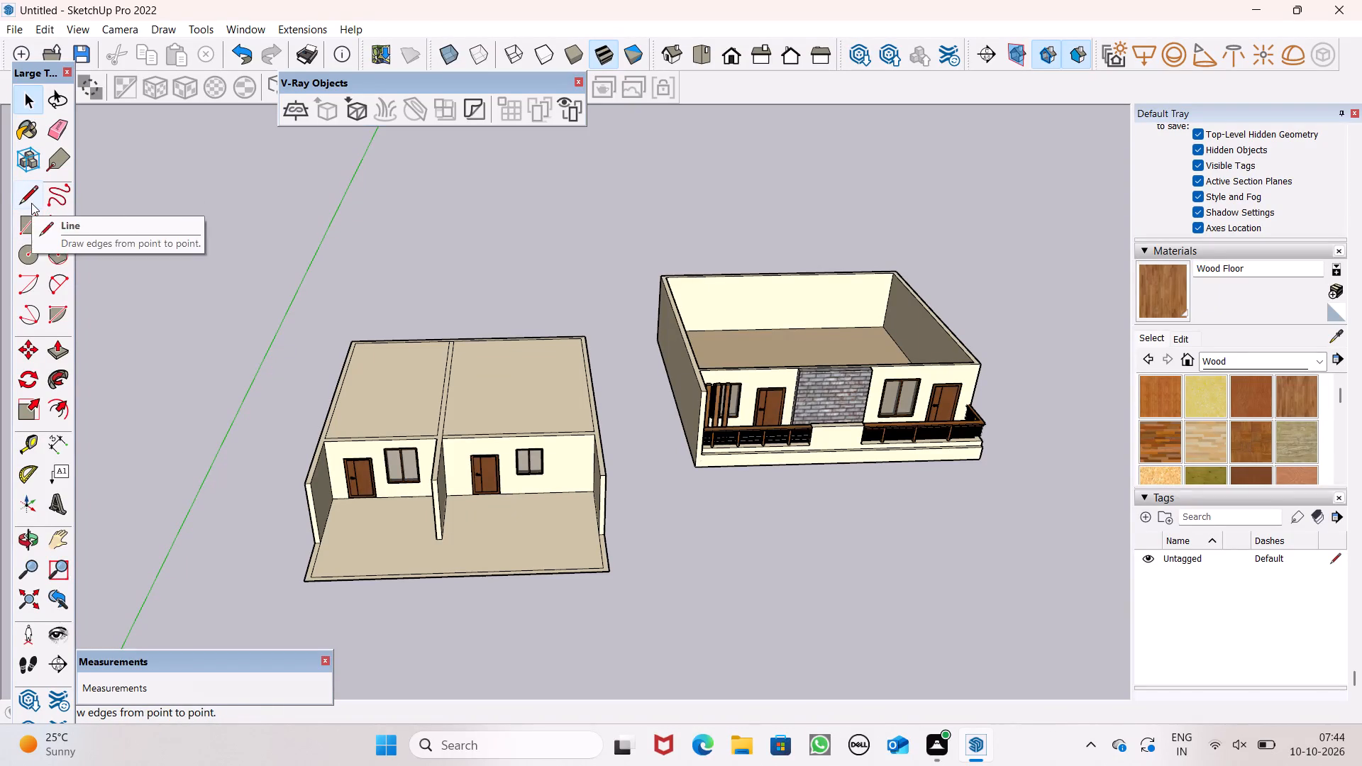
{"action": "left_click", "coordinate": [31, 203]}
{"action": "scroll", "coordinate": [192, 555], "scroll_direction": "up", "scroll_amount": 5}
{"action": "scroll", "coordinate": [374, 640], "scroll_direction": "up", "scroll_amount": 1}
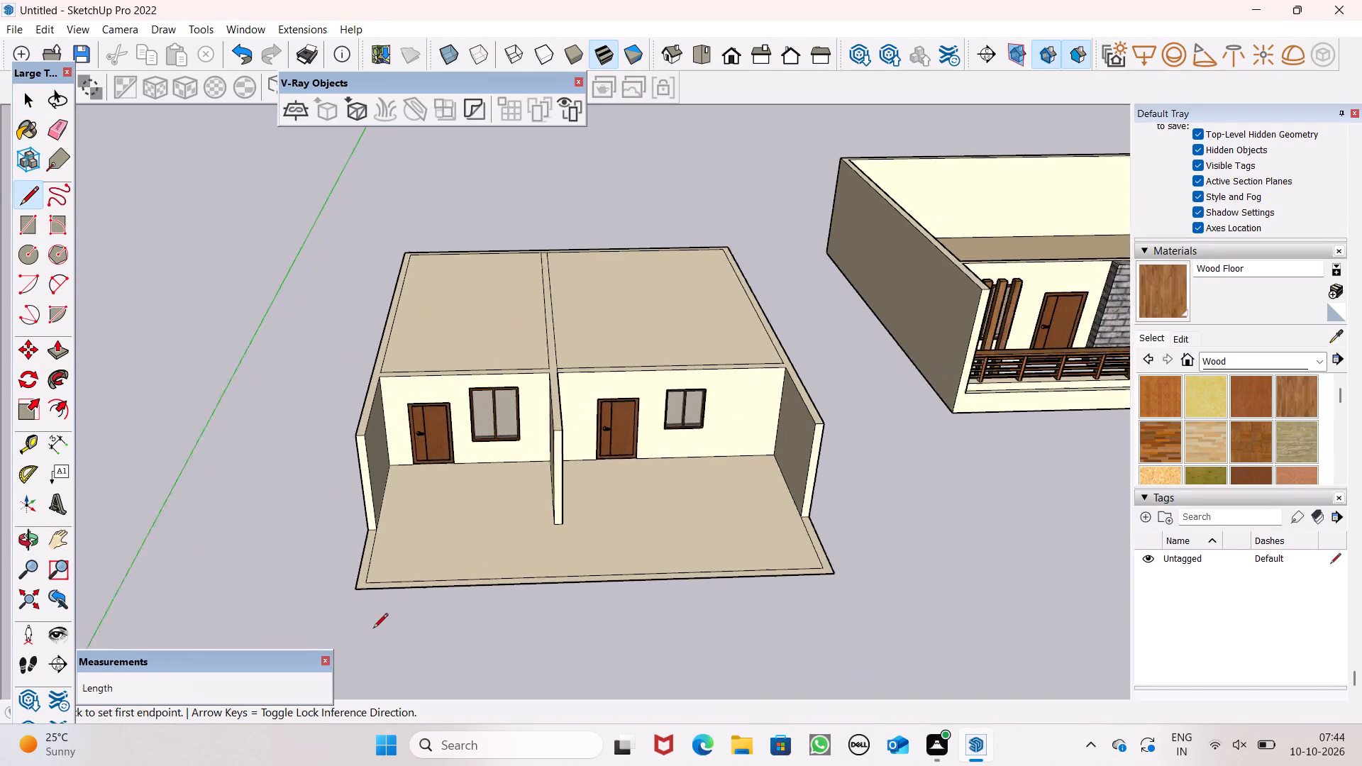
{"action": "scroll", "coordinate": [373, 629], "scroll_direction": "up", "scroll_amount": 12}
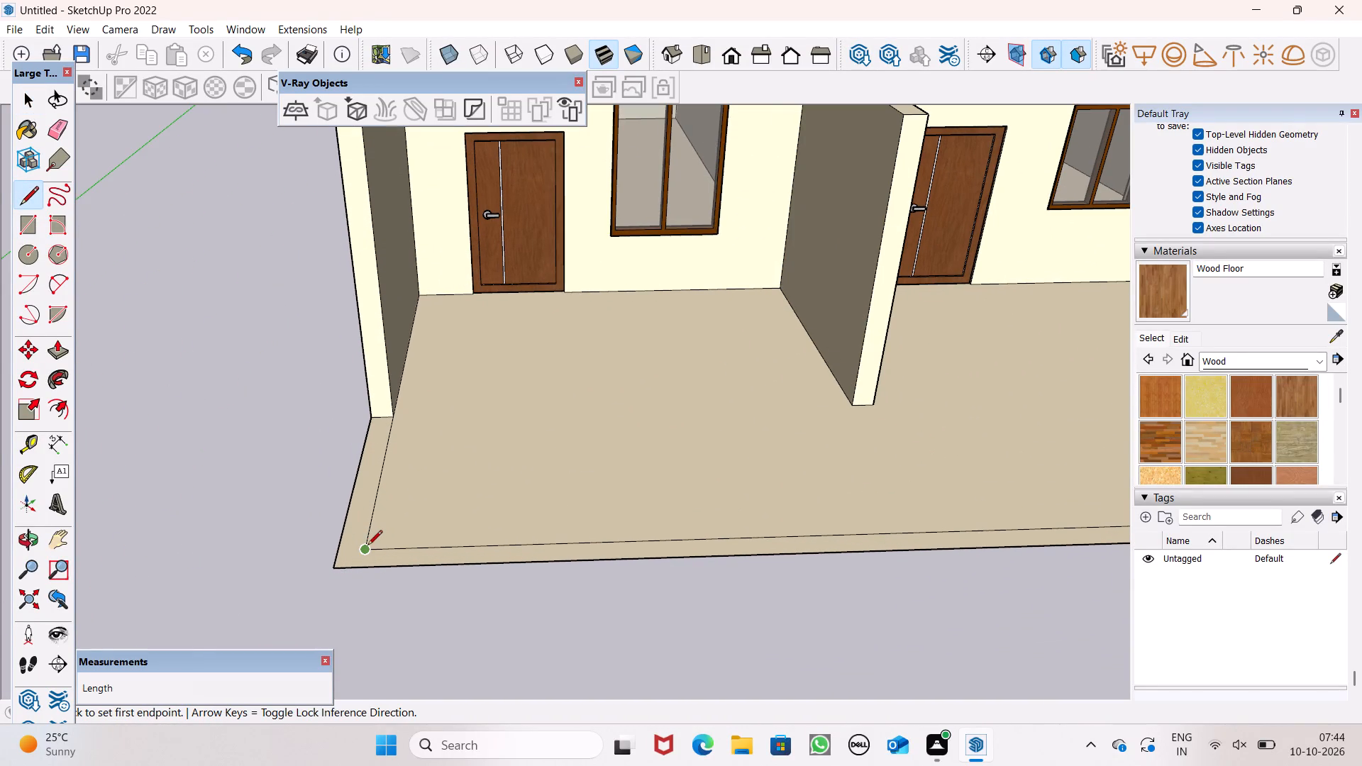
{"action": "left_click", "coordinate": [369, 545]}
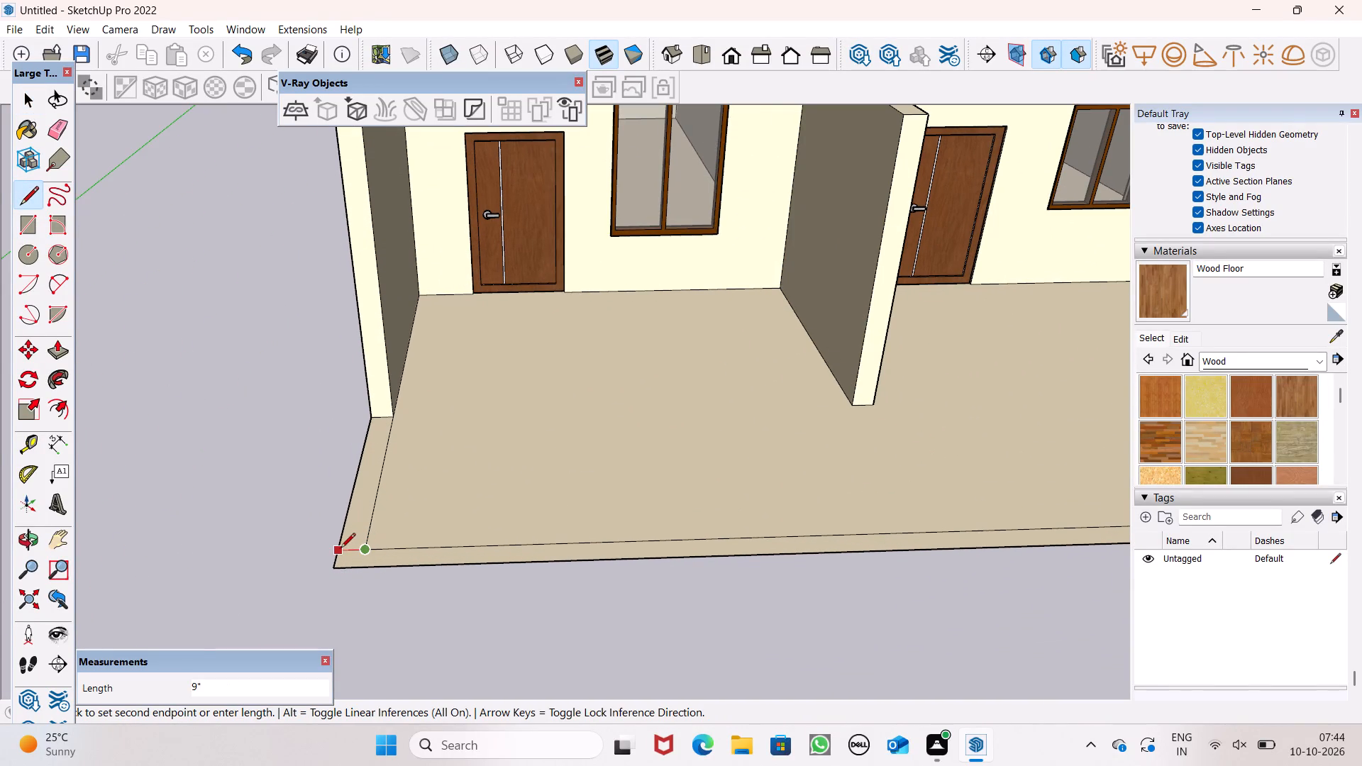
{"action": "left_click", "coordinate": [340, 549]}
{"action": "scroll", "coordinate": [271, 583], "scroll_direction": "down", "scroll_amount": 6}
{"action": "scroll", "coordinate": [660, 604], "scroll_direction": "down", "scroll_amount": 6}
{"action": "scroll", "coordinate": [943, 589], "scroll_direction": "up", "scroll_amount": 5}
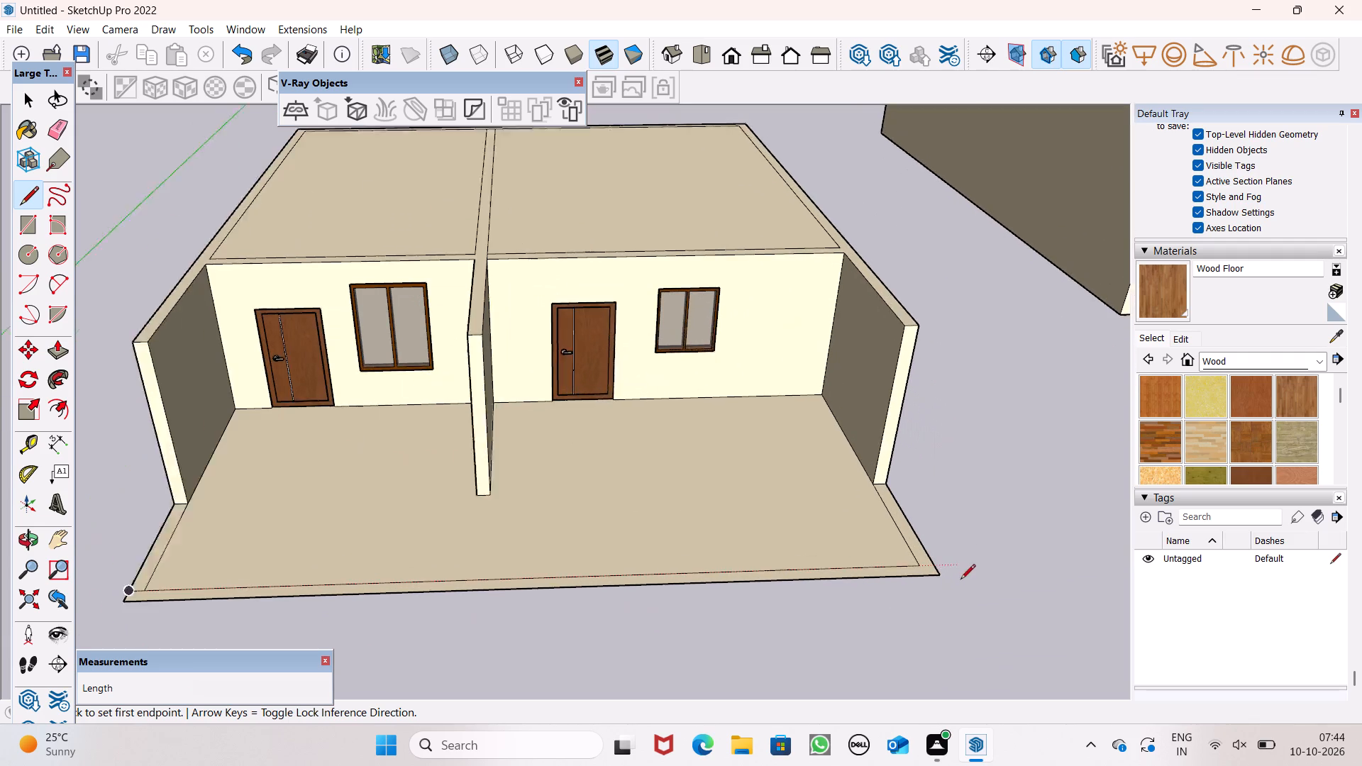
{"action": "scroll", "coordinate": [960, 580], "scroll_direction": "up", "scroll_amount": 1}
{"action": "left_click", "coordinate": [914, 559]}
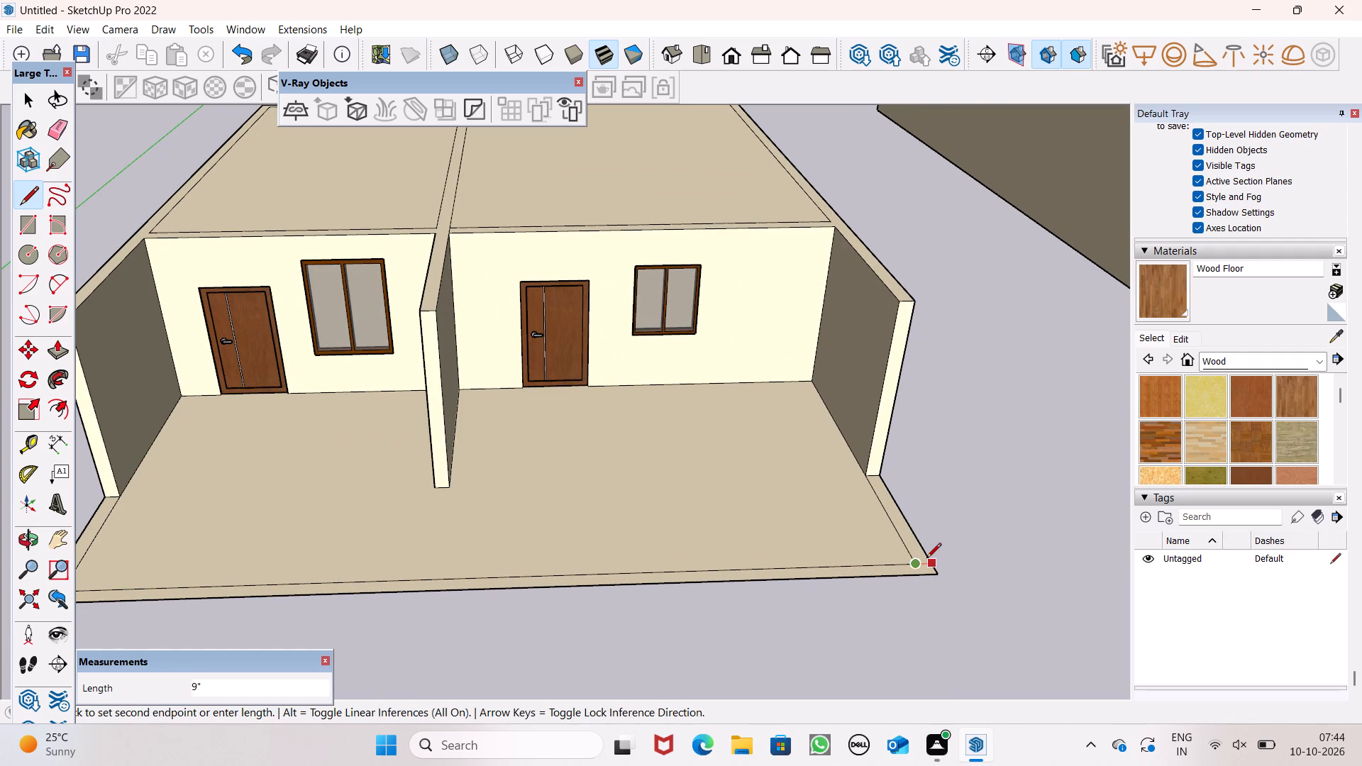
{"action": "left_click", "coordinate": [927, 559]}
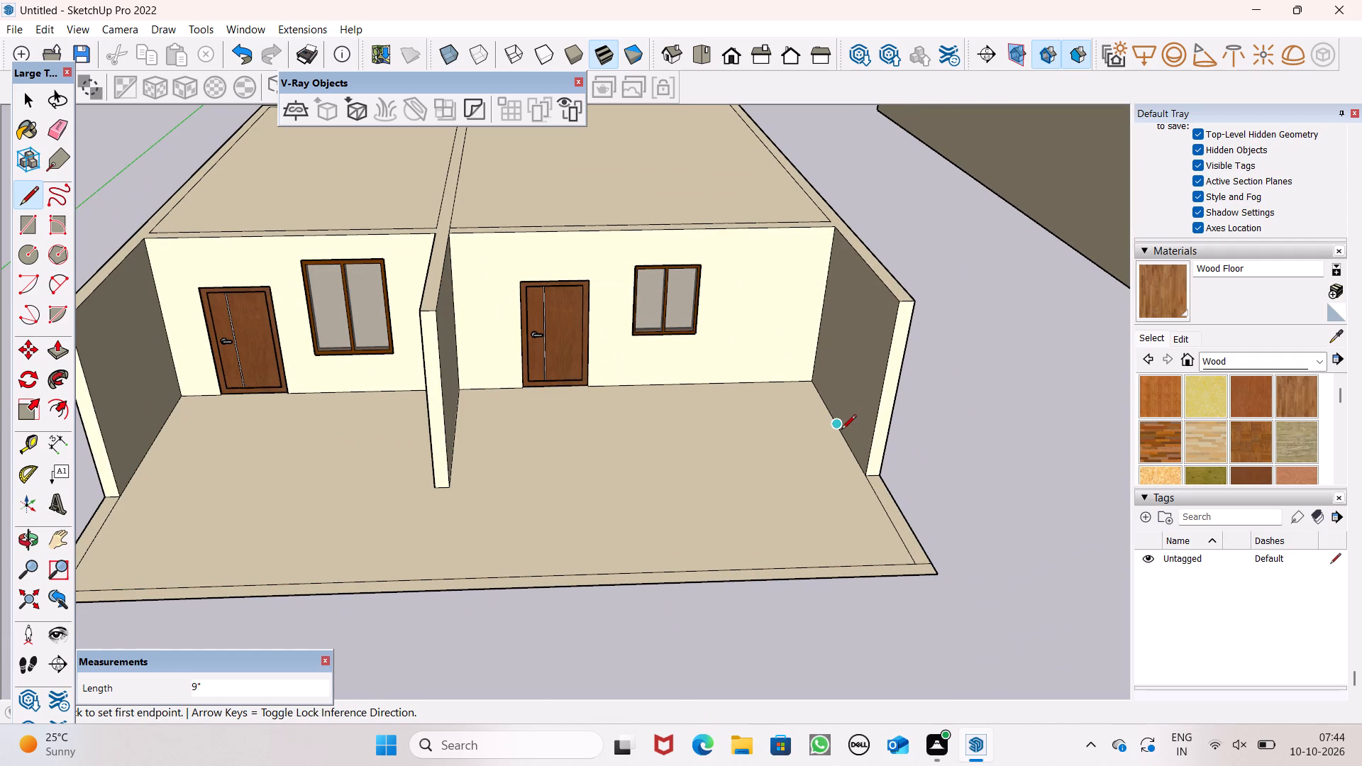
Split the front border strip with a line across it, roughly in line with the door of the bay nearer the balcony storey.
{"action": "scroll", "coordinate": [892, 539], "scroll_direction": "down", "scroll_amount": 1}
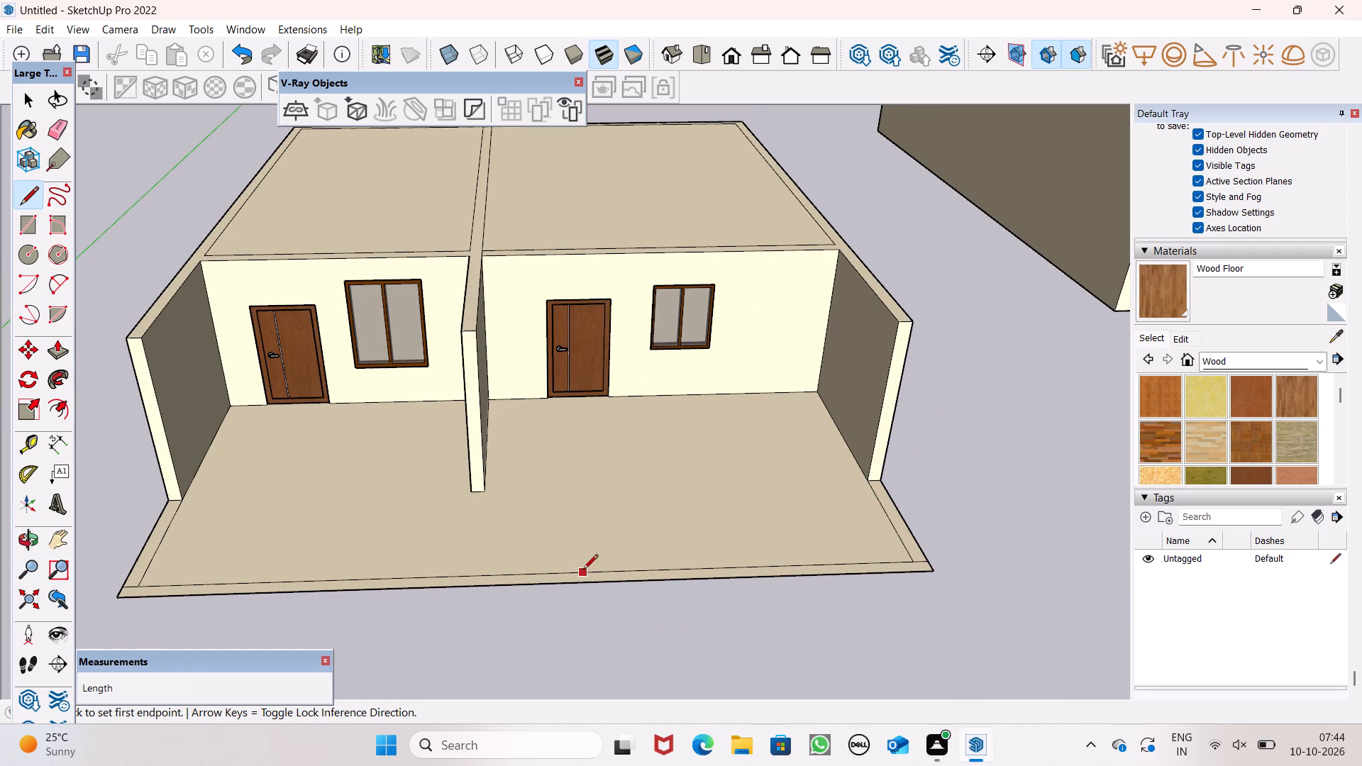
{"action": "left_click", "coordinate": [591, 568]}
{"action": "left_click", "coordinate": [592, 587]}
Raise the side border strip farthest from the balcony storey 6' into a low wall using Push/Pull.
{"action": "scroll", "coordinate": [631, 571], "scroll_direction": "down", "scroll_amount": 2}
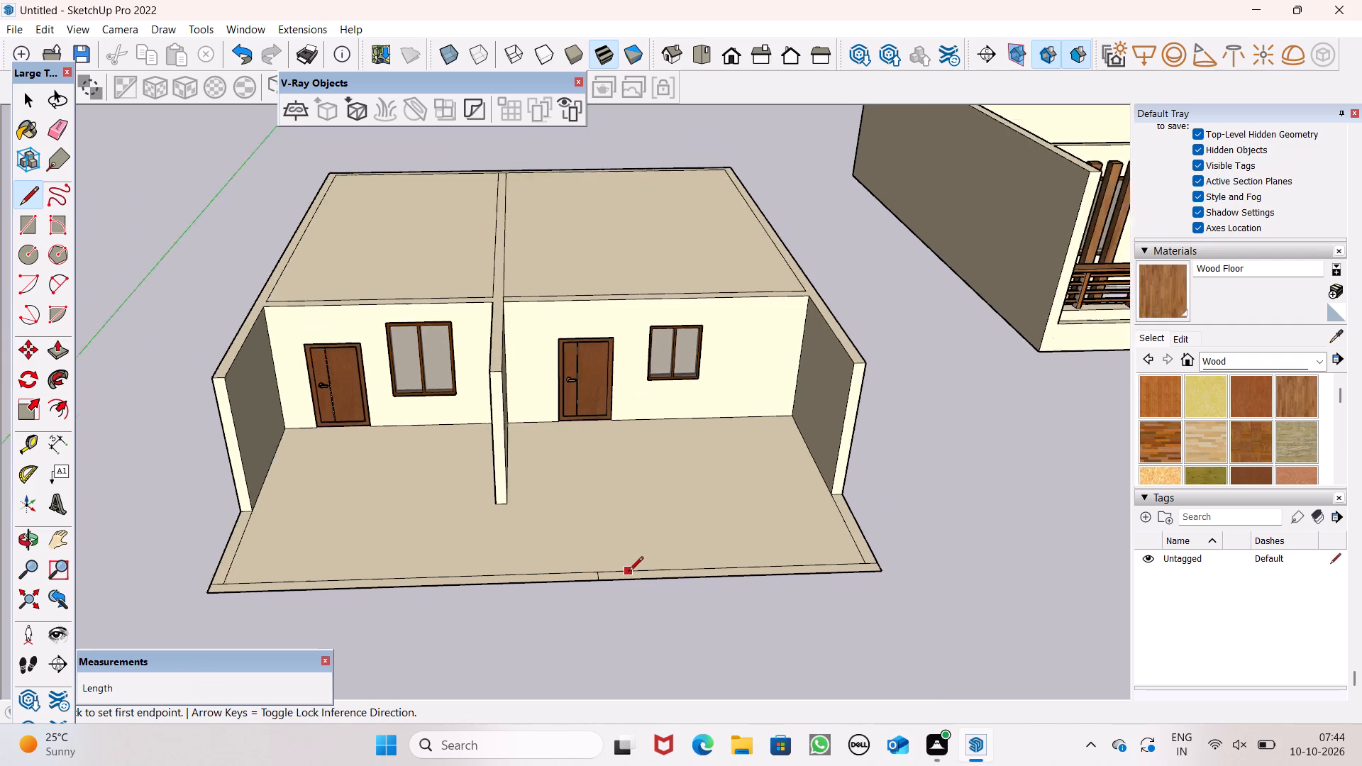
{"action": "scroll", "coordinate": [629, 572], "scroll_direction": "down", "scroll_amount": 7}
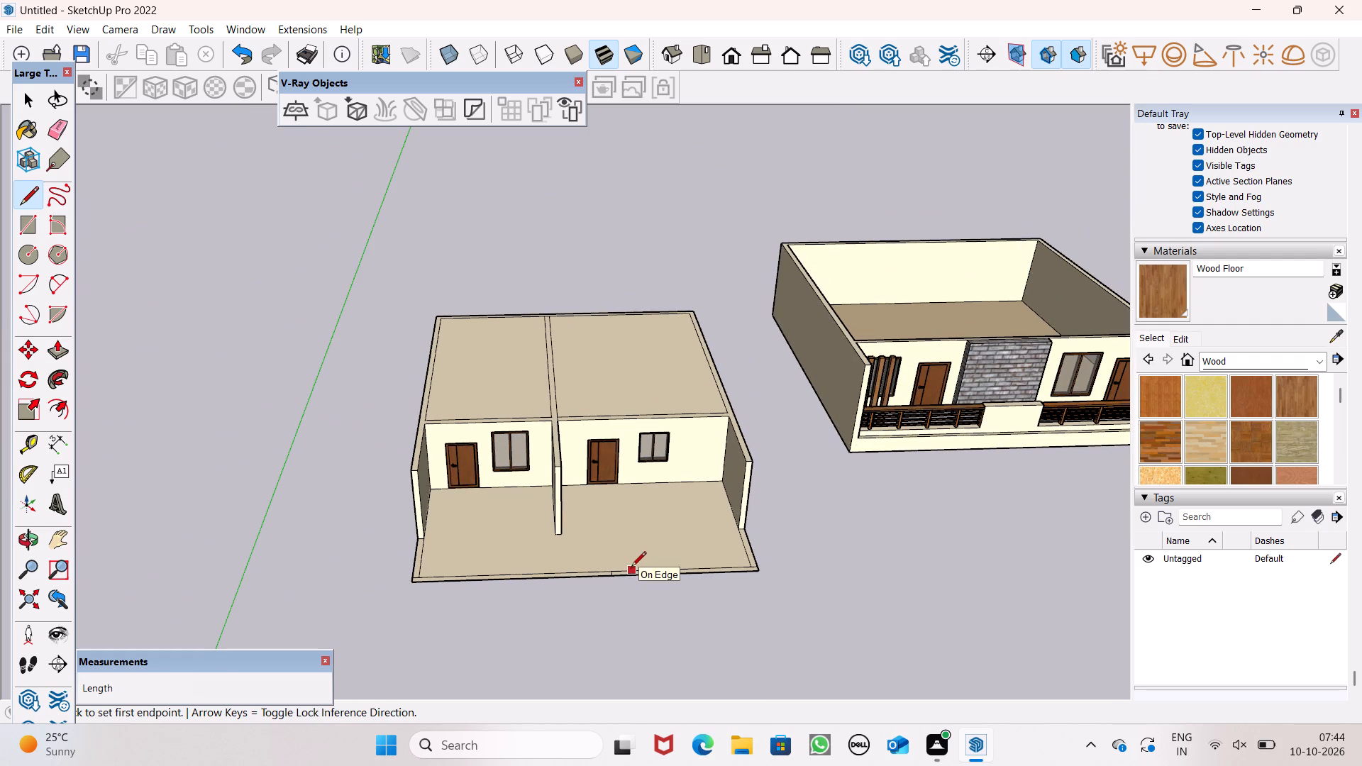
{"action": "scroll", "coordinate": [512, 576], "scroll_direction": "up", "scroll_amount": 6}
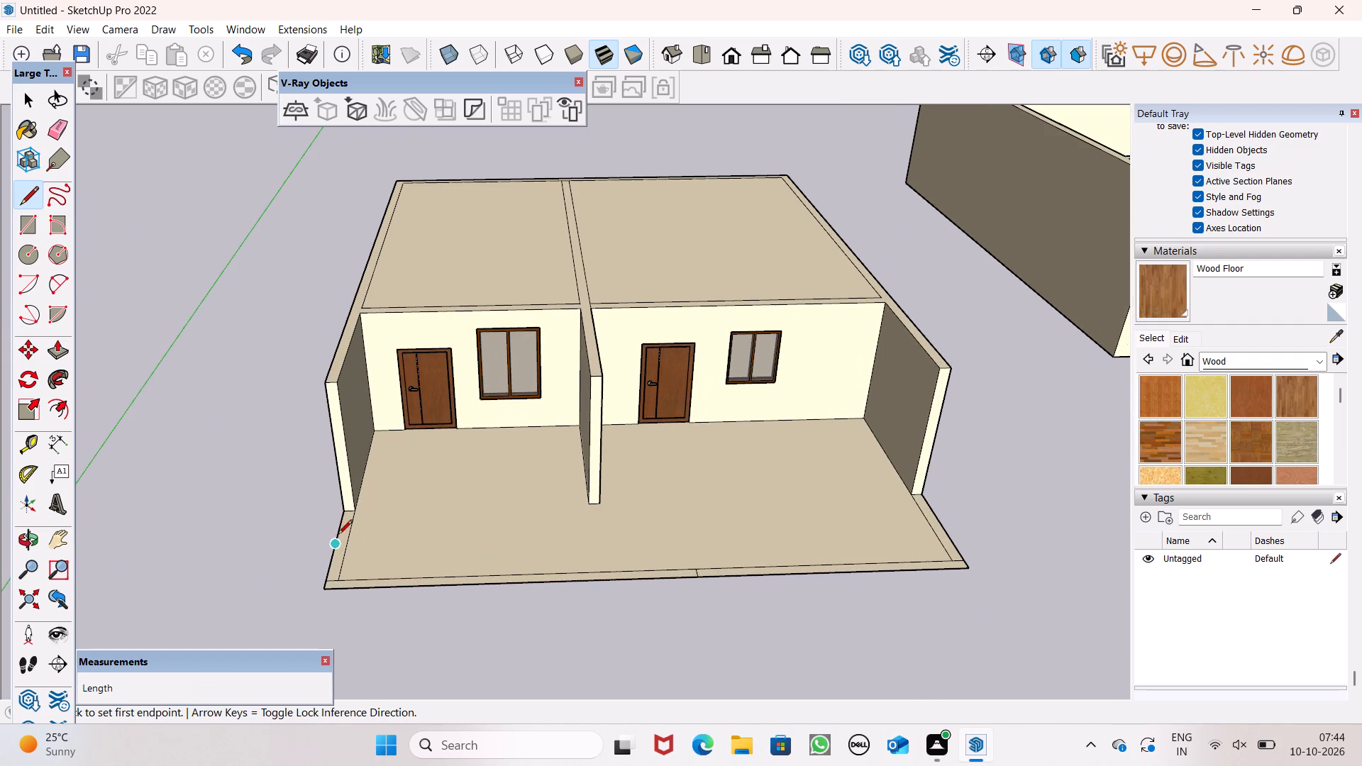
{"action": "scroll", "coordinate": [337, 533], "scroll_direction": "up", "scroll_amount": 6}
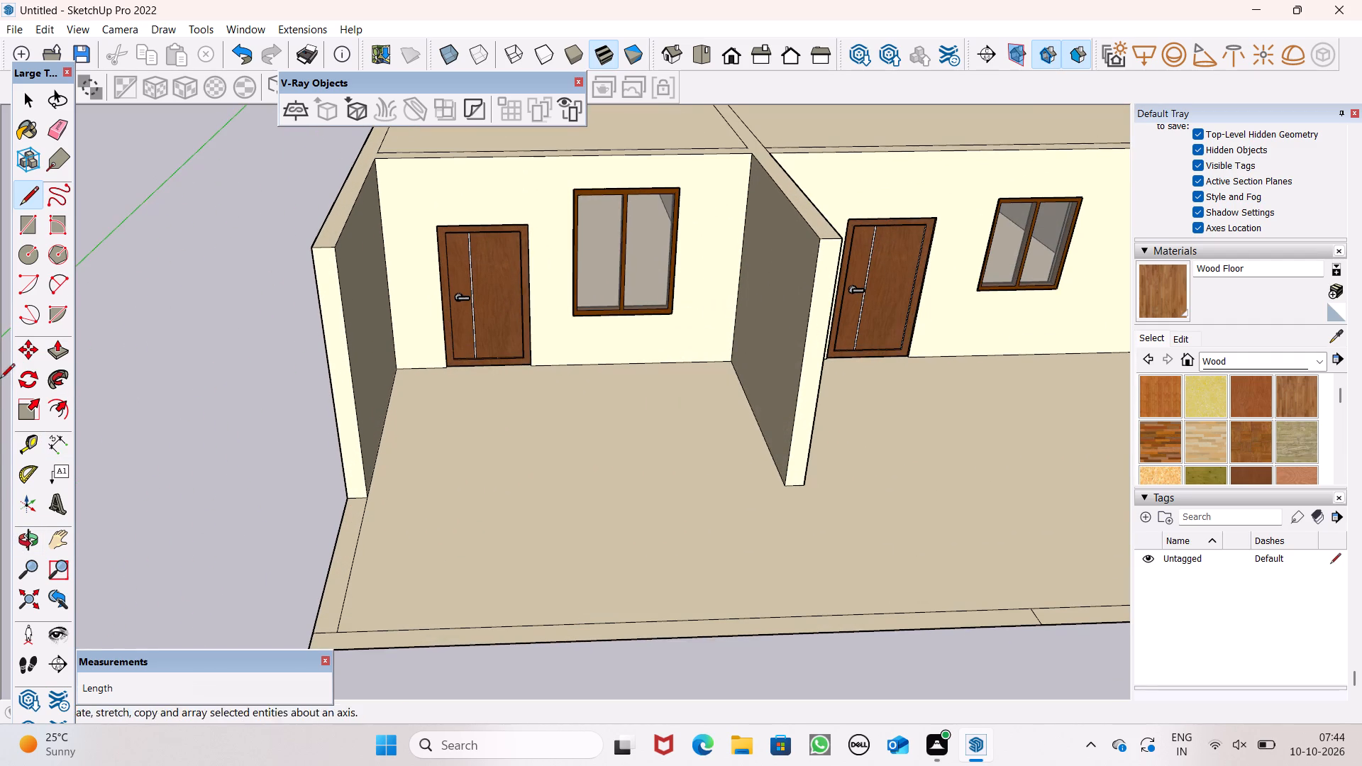
{"action": "left_click", "coordinate": [63, 353]}
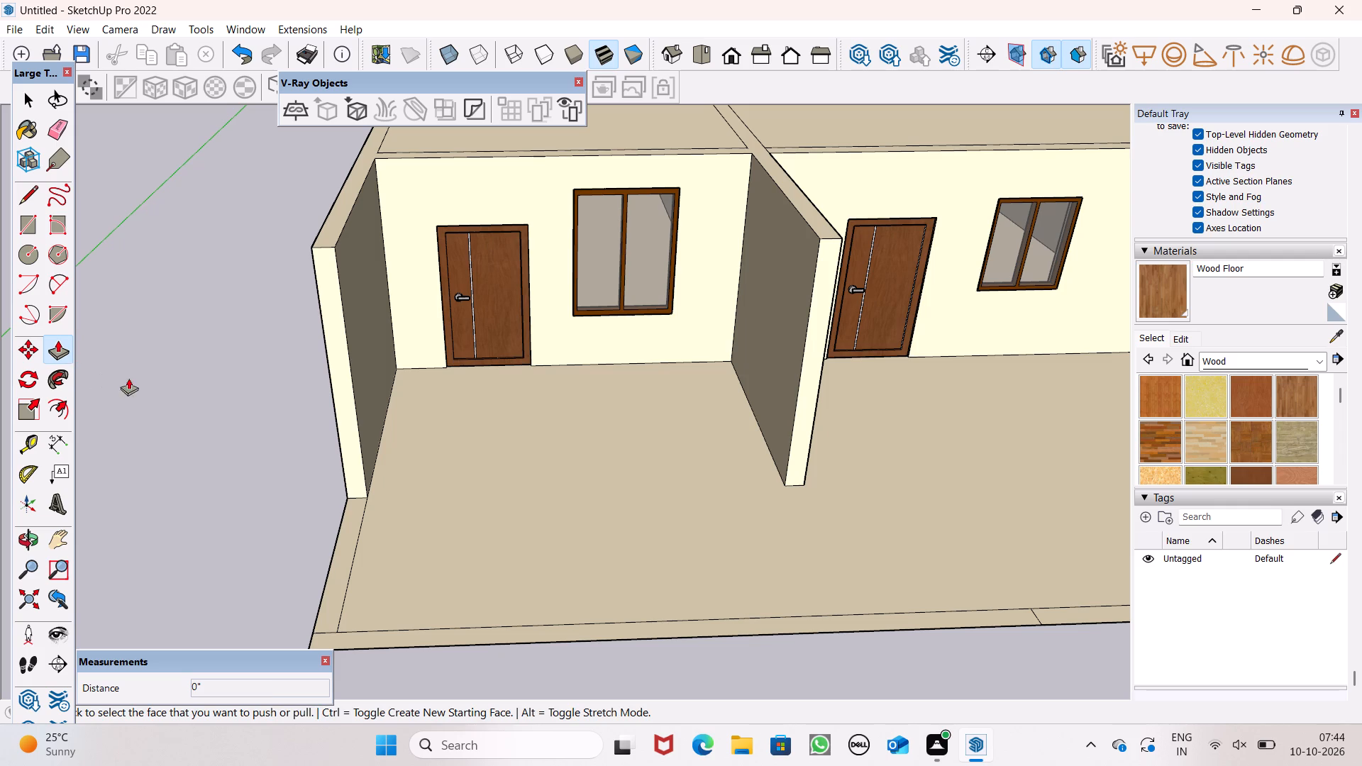
{"action": "scroll", "coordinate": [135, 394], "scroll_direction": "down", "scroll_amount": 1}
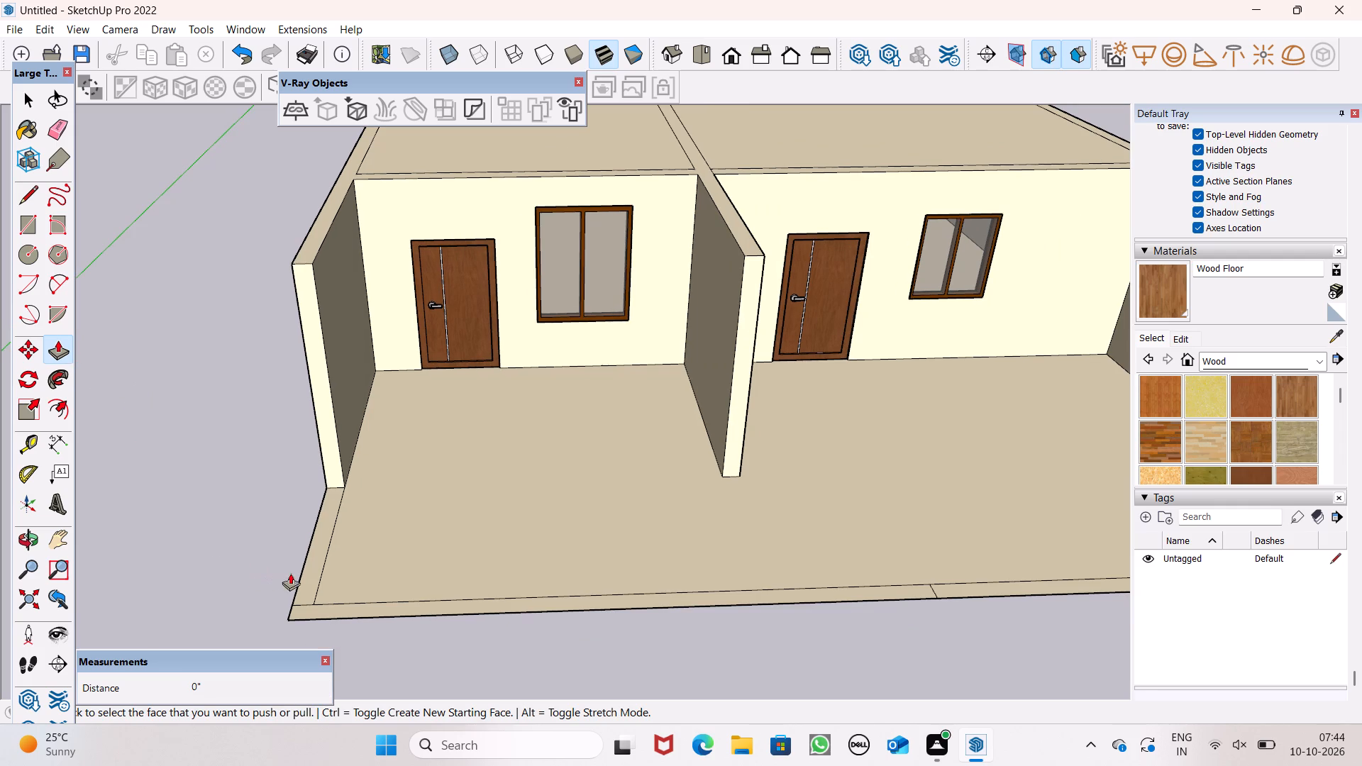
{"action": "left_click_drag", "start_coordinate": [306, 585], "coordinate": [294, 452]}
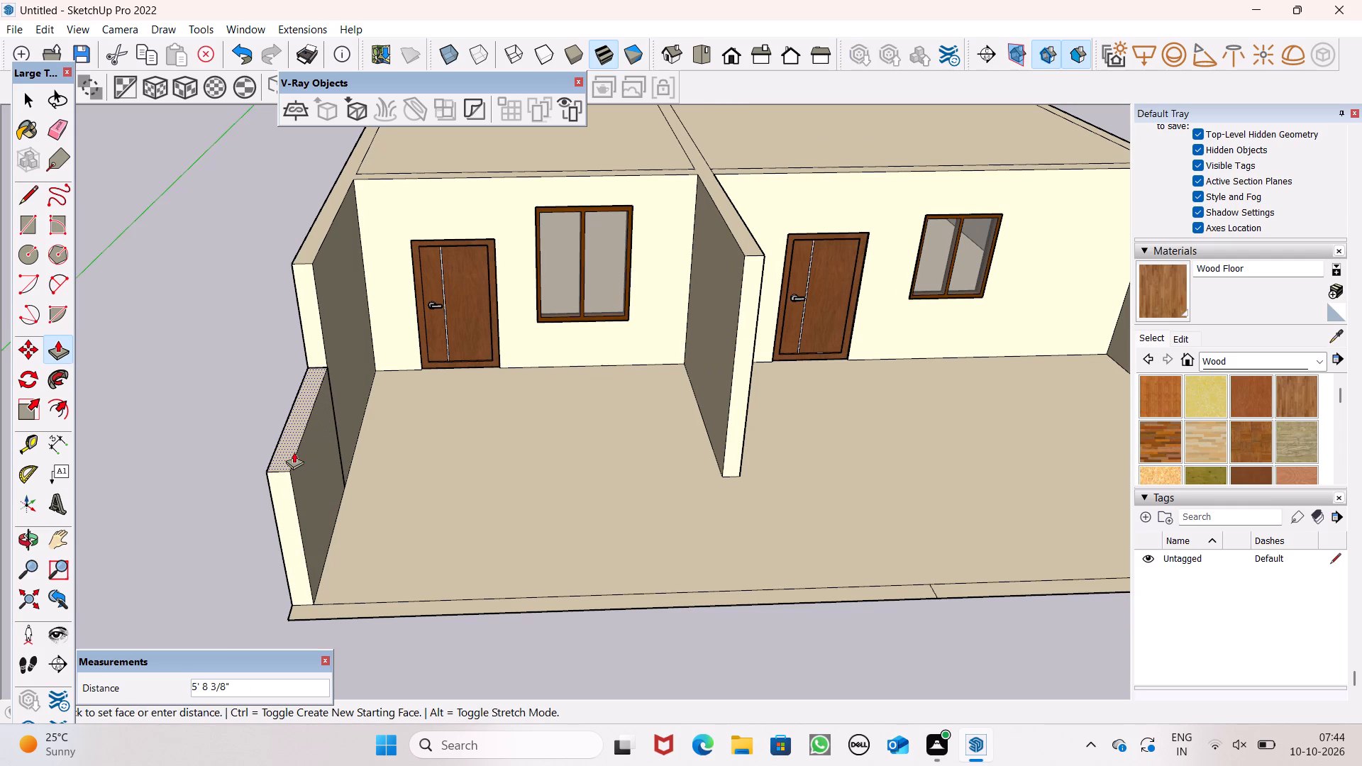
{"action": "left_click_drag", "start_coordinate": [294, 452], "coordinate": [294, 450]}
{"action": "key", "text": "6"}
{"action": "key", "text": "apostrophe"}
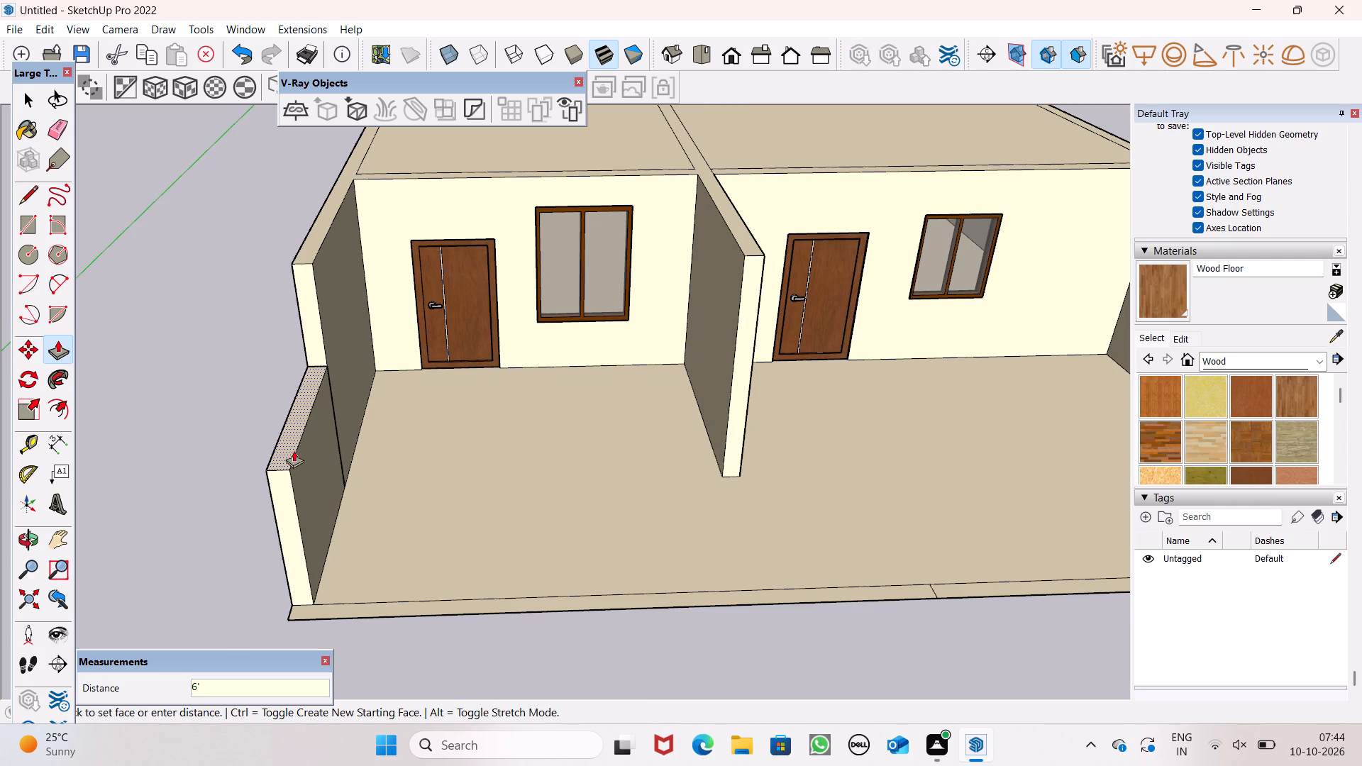
{"action": "left_click_drag", "start_coordinate": [294, 450], "coordinate": [294, 450]}
{"action": "key", "text": "Return"}
Raise the longer part of the front border strip 6', level with the low side wall.
{"action": "scroll", "coordinate": [296, 445], "scroll_direction": "down", "scroll_amount": 6}
{"action": "scroll", "coordinate": [316, 546], "scroll_direction": "up", "scroll_amount": 4}
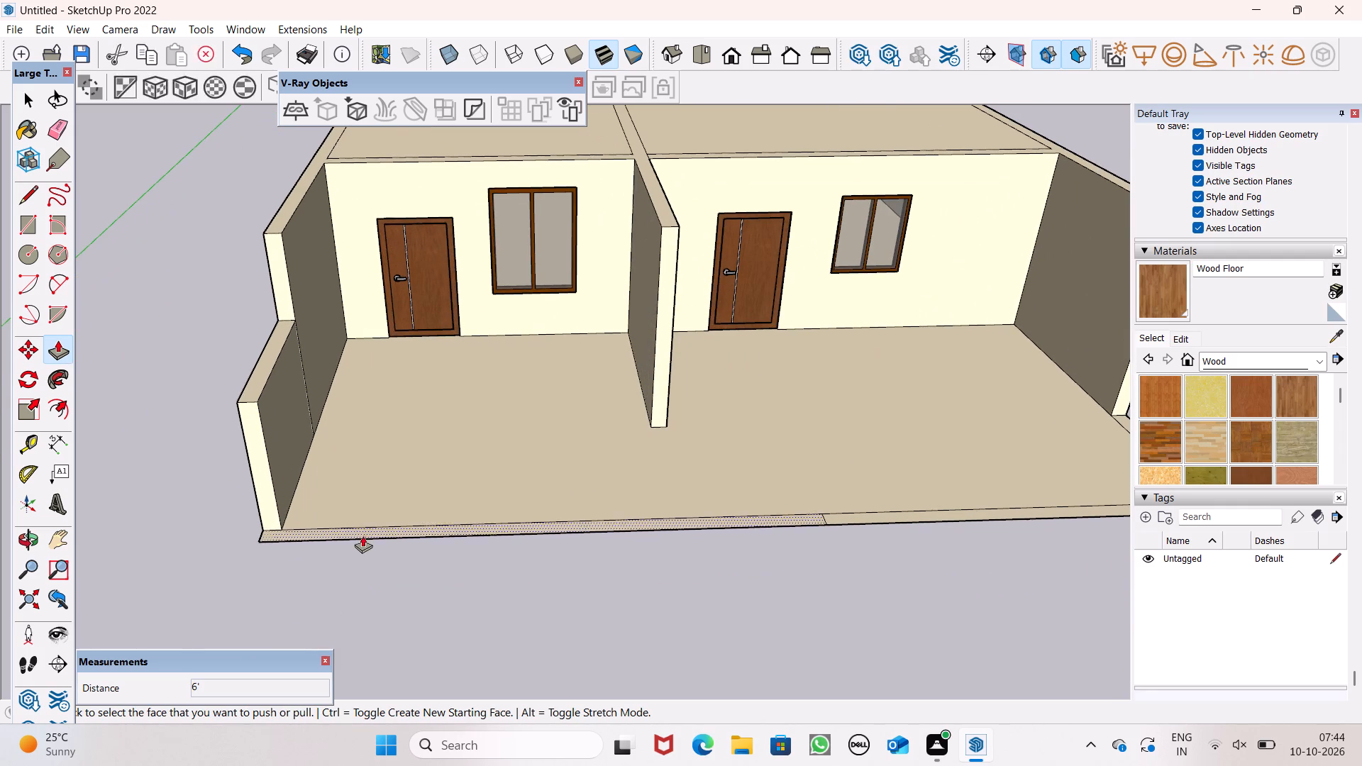
{"action": "left_click_drag", "start_coordinate": [362, 529], "coordinate": [282, 399]}
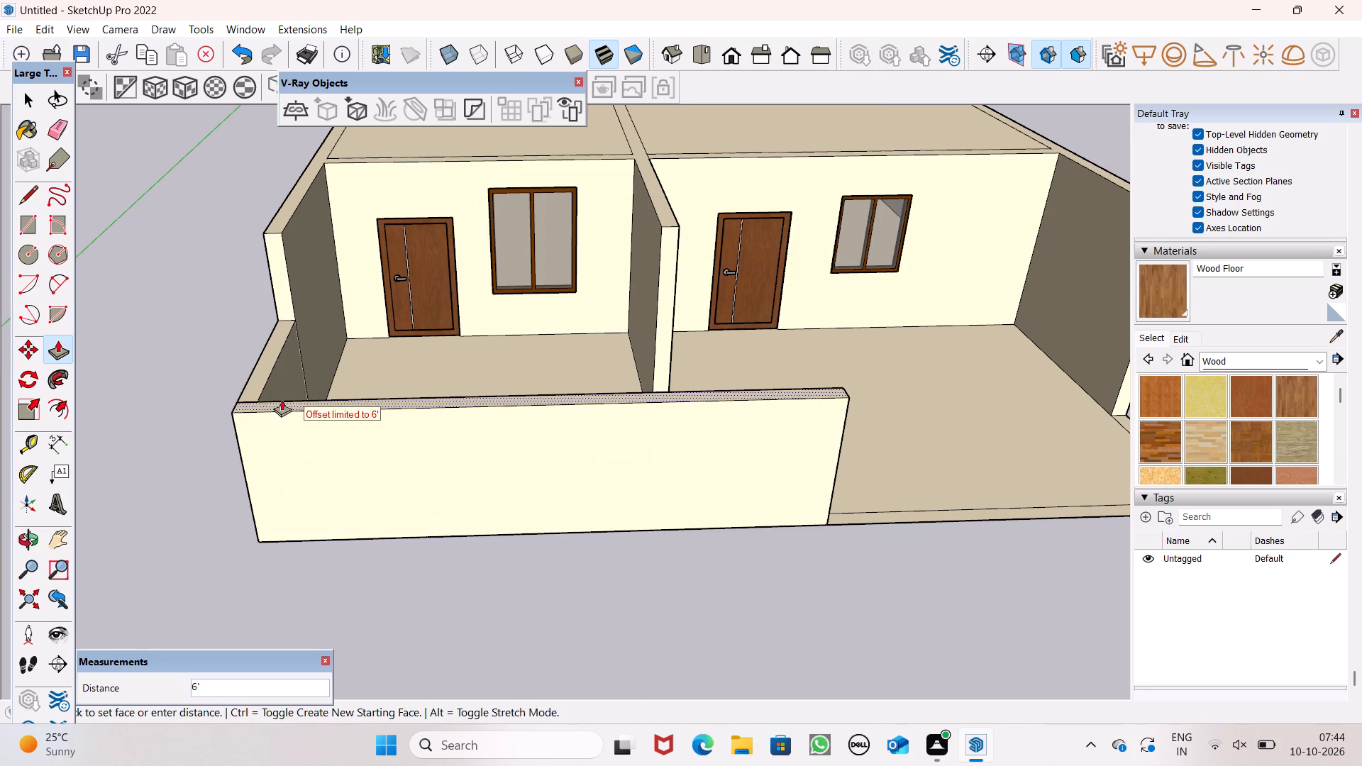
{"action": "left_click_drag", "start_coordinate": [282, 399], "coordinate": [261, 390]}
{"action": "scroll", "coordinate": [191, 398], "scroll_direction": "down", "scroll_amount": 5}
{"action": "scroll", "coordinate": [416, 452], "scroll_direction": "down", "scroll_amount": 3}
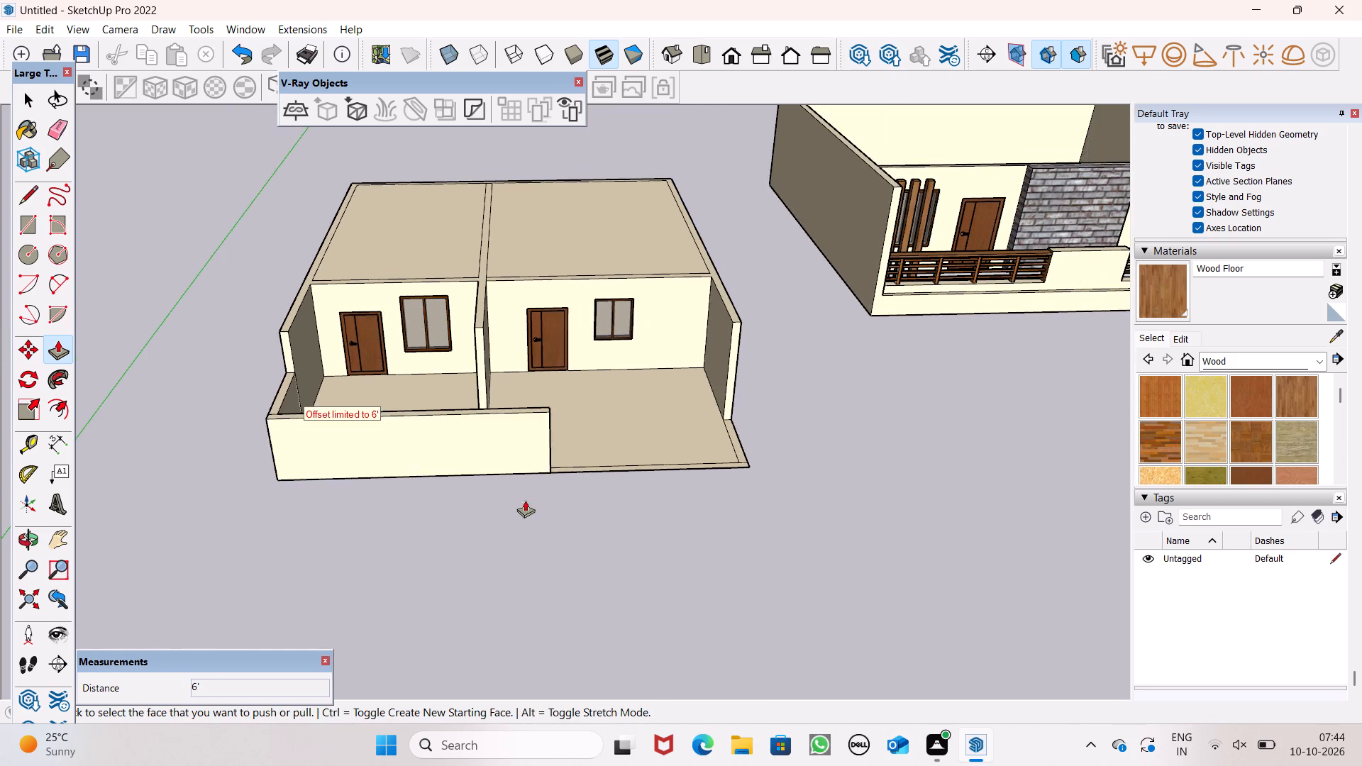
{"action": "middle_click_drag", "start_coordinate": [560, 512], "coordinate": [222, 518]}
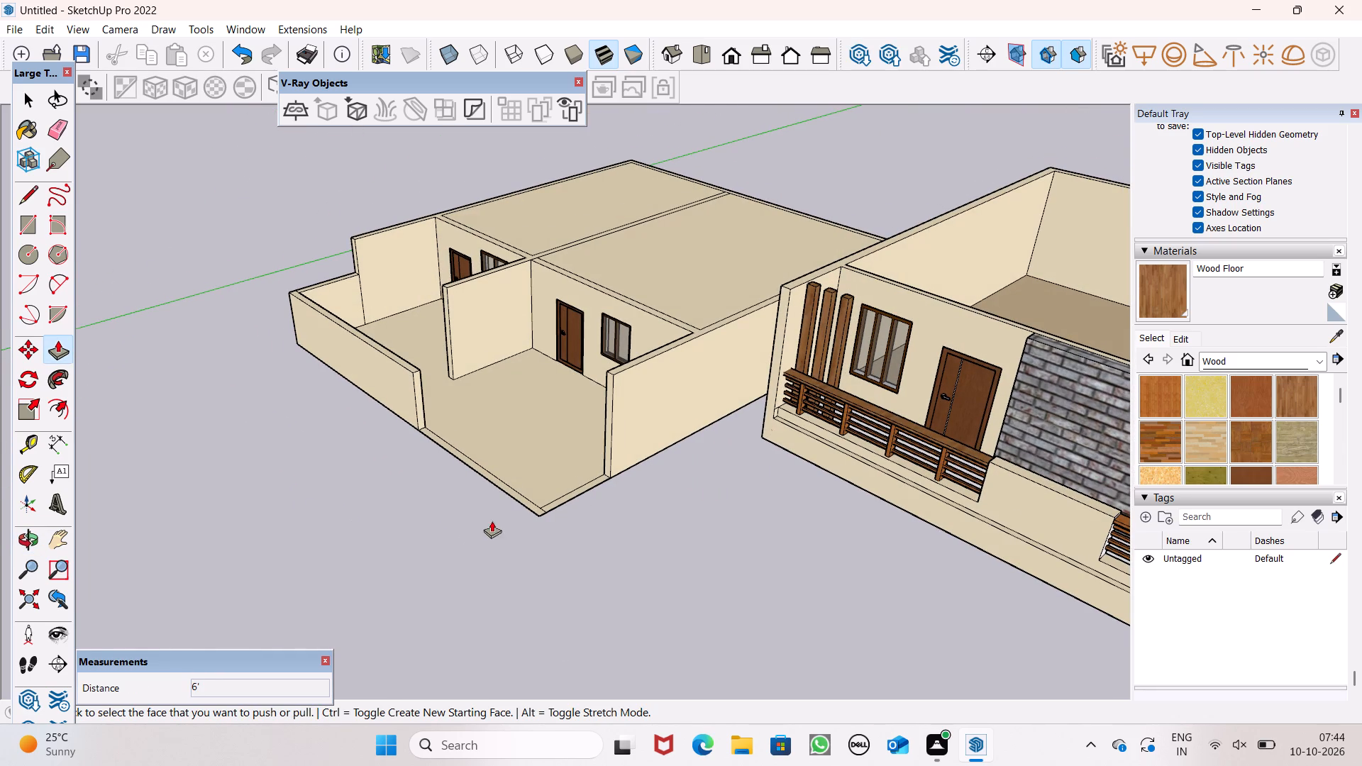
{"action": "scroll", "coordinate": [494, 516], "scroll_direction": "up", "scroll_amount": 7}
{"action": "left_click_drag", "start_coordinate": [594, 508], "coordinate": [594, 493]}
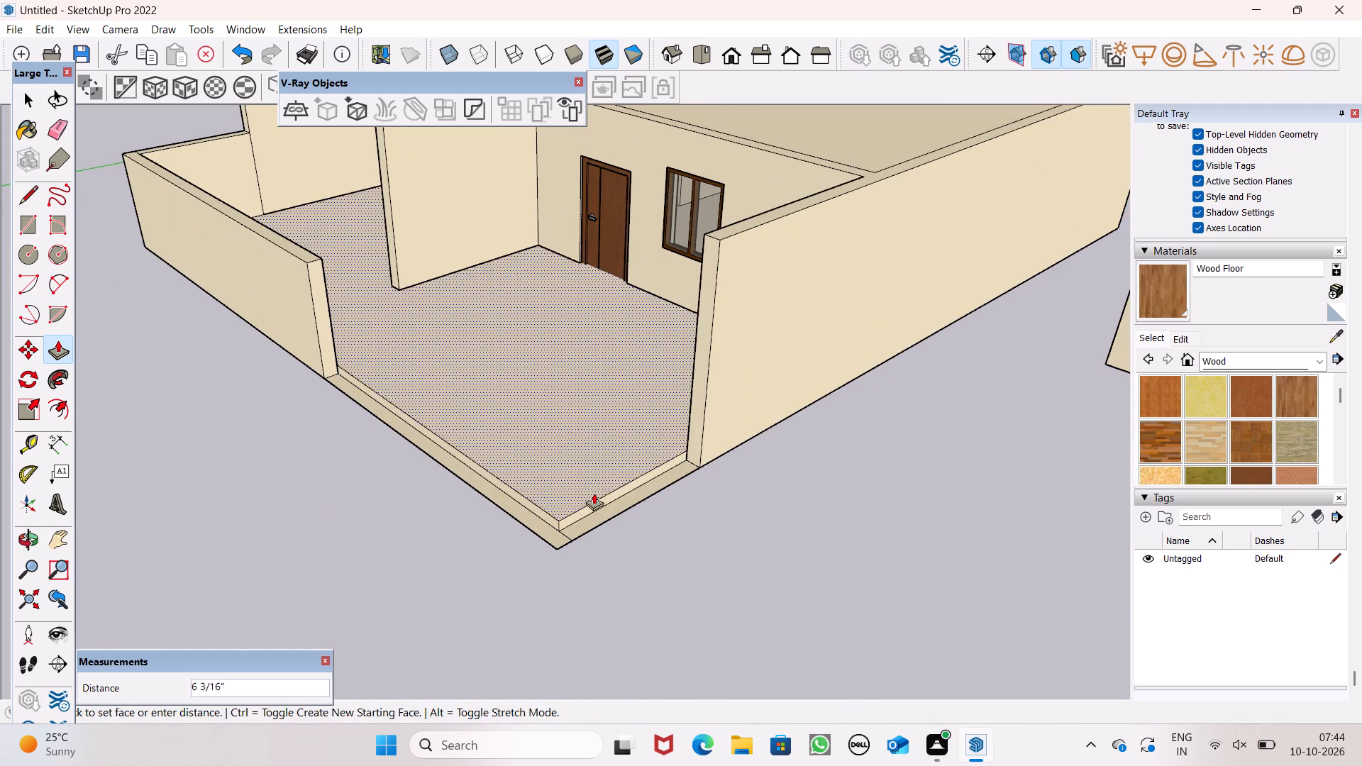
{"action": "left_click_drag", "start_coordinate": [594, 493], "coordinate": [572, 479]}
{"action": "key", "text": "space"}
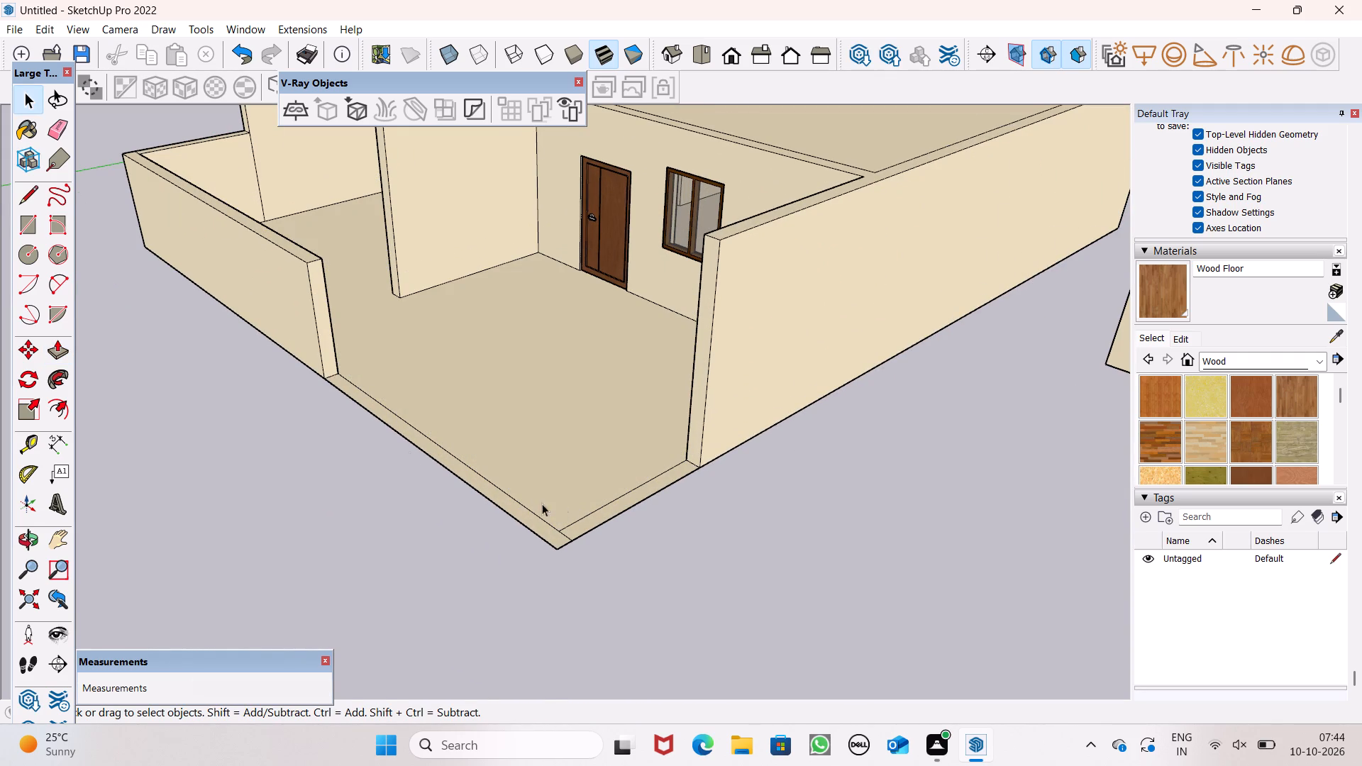
Raise the side border strip nearest the balcony storey 6', level with the low front wall.
{"action": "left_click", "coordinate": [51, 357]}
{"action": "left_click", "coordinate": [53, 348]}
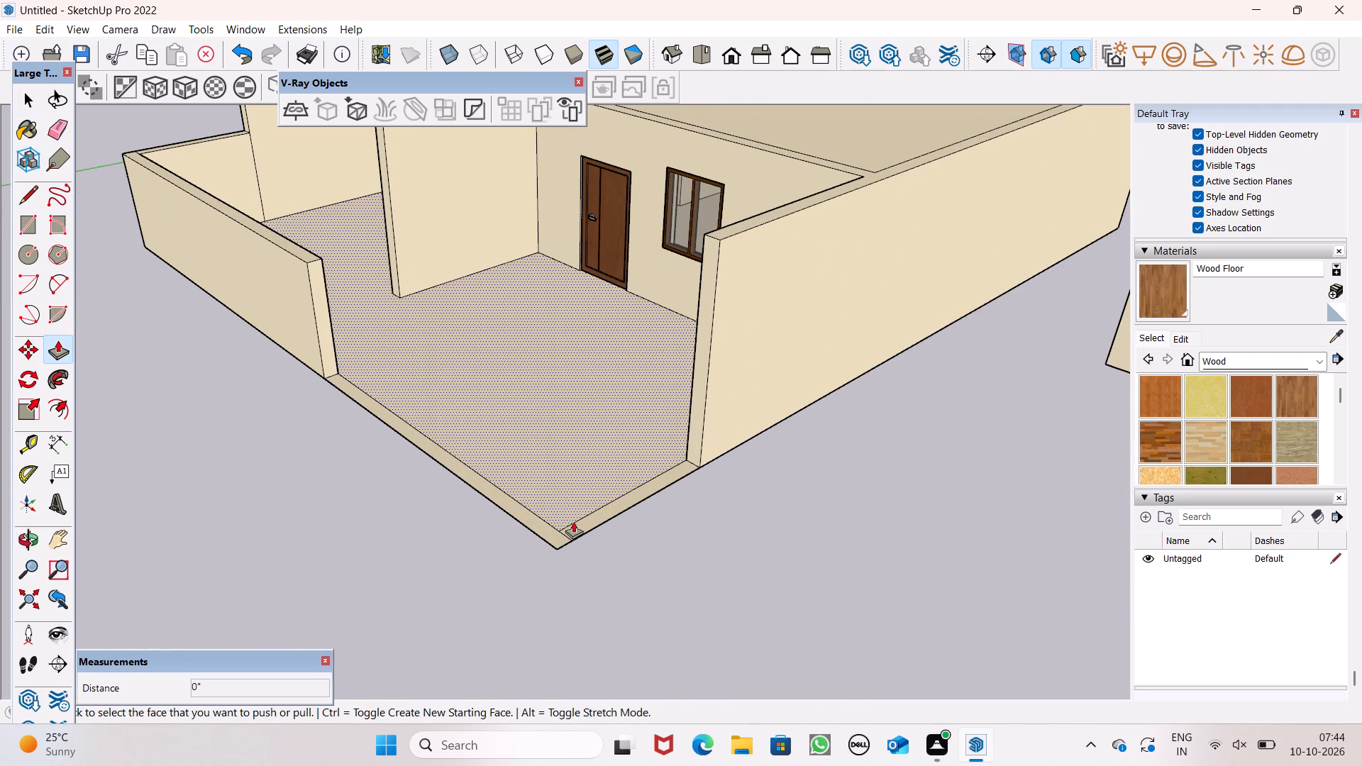
{"action": "left_click_drag", "start_coordinate": [582, 523], "coordinate": [326, 313]}
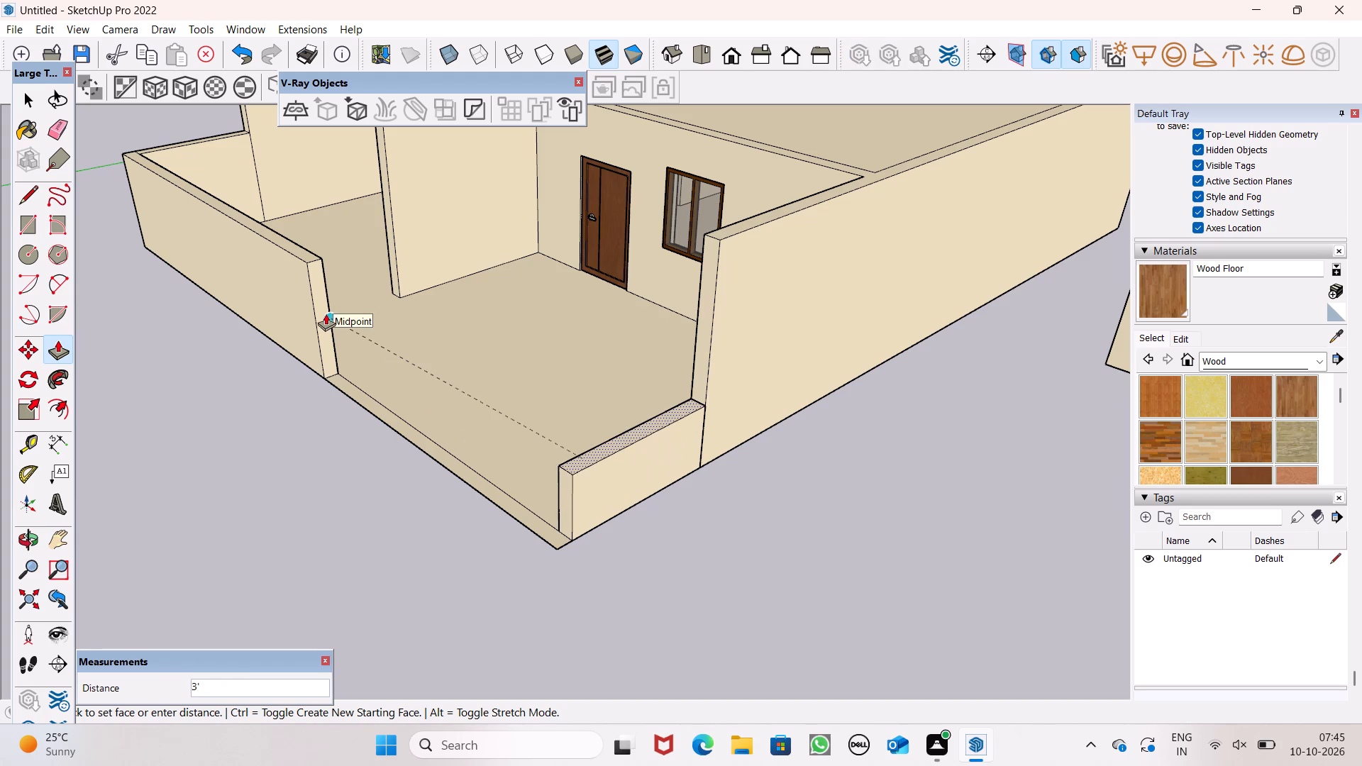
{"action": "left_click_drag", "start_coordinate": [326, 313], "coordinate": [309, 268]}
Push in the free end of the low front wall by about 3' 2 7/8" to shorten it.
{"action": "scroll", "coordinate": [372, 380], "scroll_direction": "down", "scroll_amount": 2}
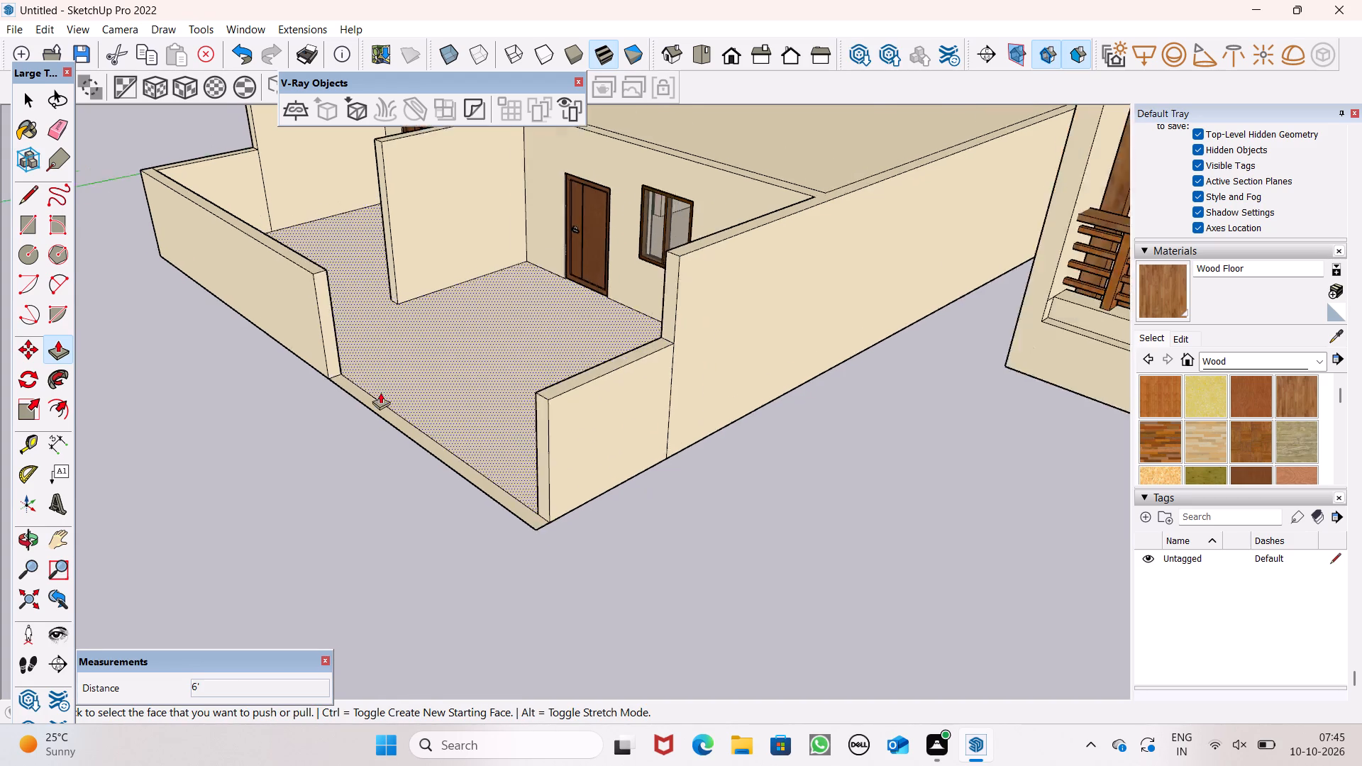
{"action": "scroll", "coordinate": [380, 392], "scroll_direction": "down", "scroll_amount": 1}
{"action": "scroll", "coordinate": [290, 267], "scroll_direction": "up", "scroll_amount": 6}
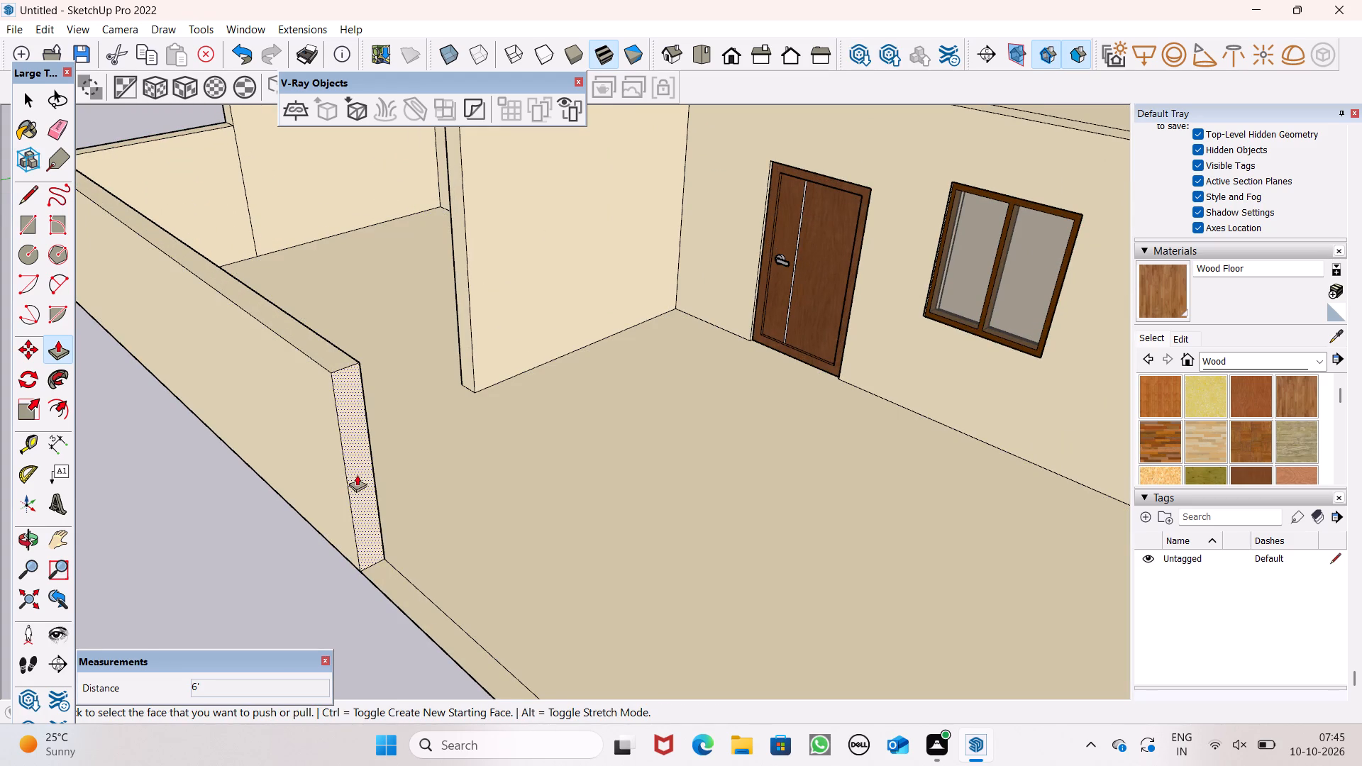
{"action": "left_click_drag", "start_coordinate": [360, 473], "coordinate": [306, 411]}
Pull the low front wall's free end back out by about 1' 8 1/2".
{"action": "scroll", "coordinate": [384, 408], "scroll_direction": "down", "scroll_amount": 5}
{"action": "middle_click_drag", "start_coordinate": [417, 462], "coordinate": [457, 480]}
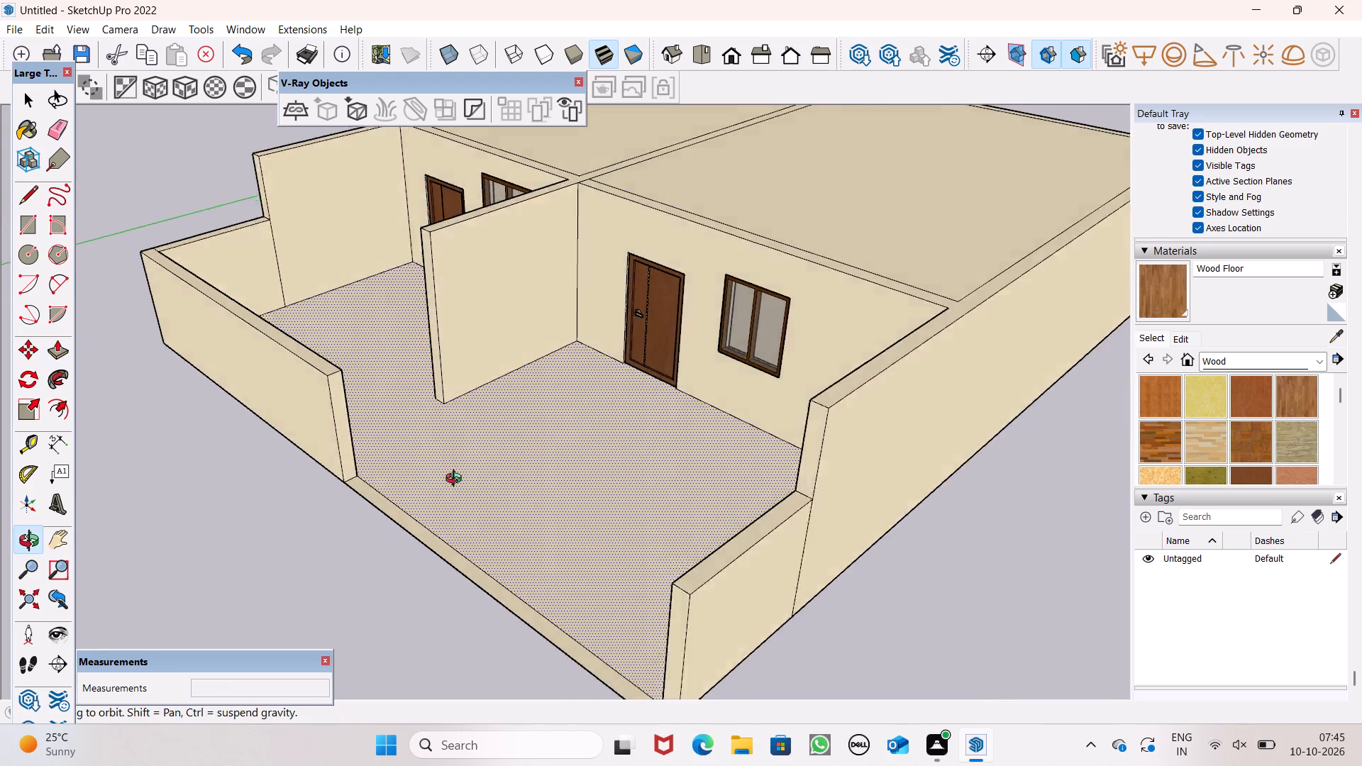
{"action": "middle_click_drag", "start_coordinate": [457, 480], "coordinate": [594, 459]}
{"action": "scroll", "coordinate": [594, 438], "scroll_direction": "down", "scroll_amount": 3}
{"action": "scroll", "coordinate": [540, 453], "scroll_direction": "up", "scroll_amount": 4}
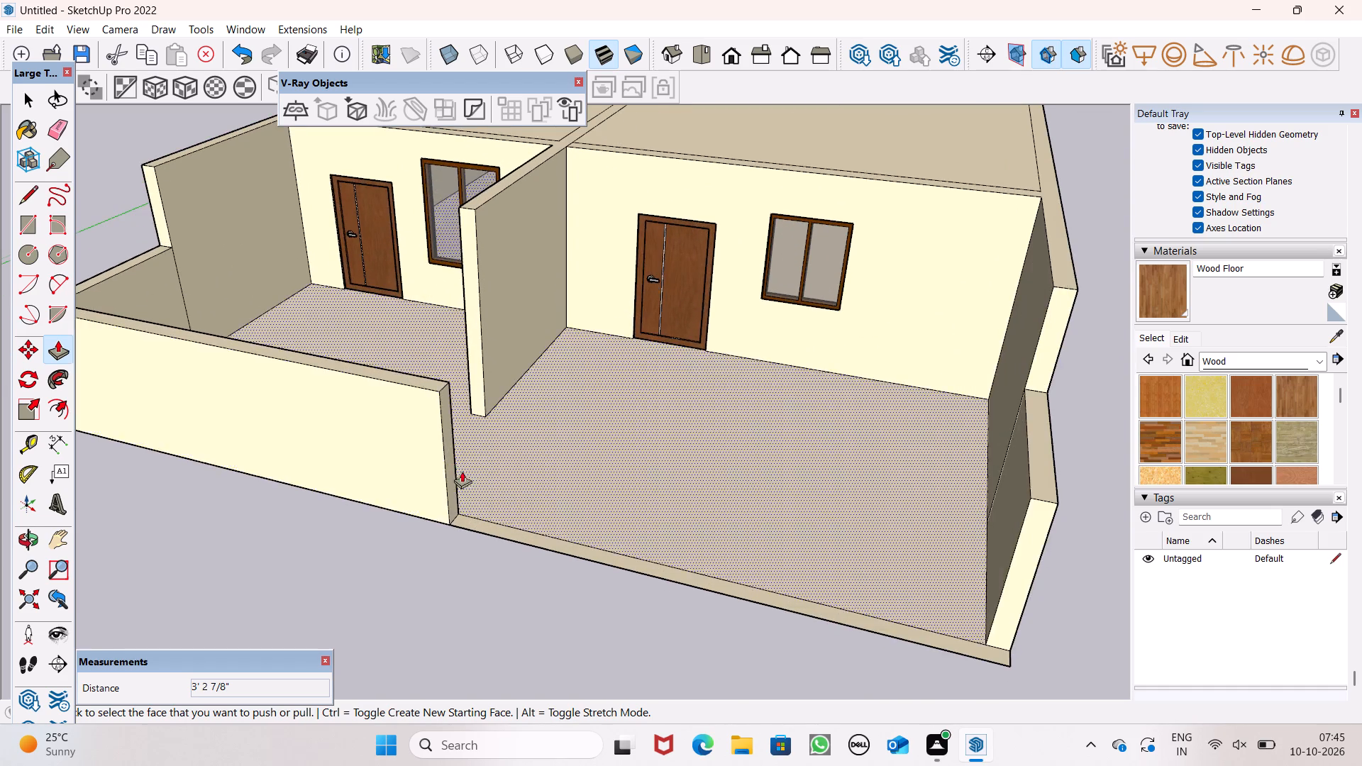
{"action": "middle_click_drag", "start_coordinate": [462, 474], "coordinate": [308, 489]}
{"action": "scroll", "coordinate": [333, 455], "scroll_direction": "up", "scroll_amount": 4}
{"action": "left_click_drag", "start_coordinate": [345, 443], "coordinate": [369, 489]}
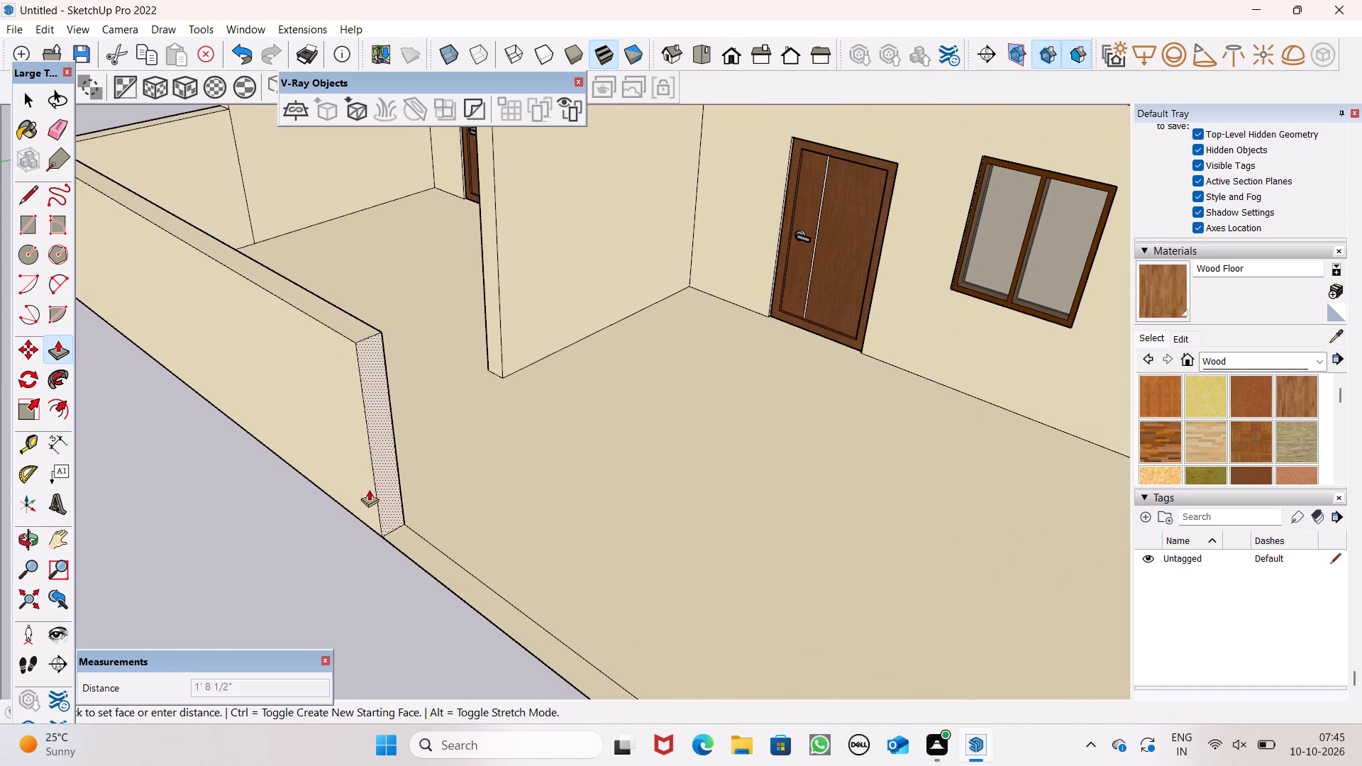
{"action": "left_click_drag", "start_coordinate": [369, 489], "coordinate": [367, 495]}
{"action": "scroll", "coordinate": [377, 456], "scroll_direction": "down", "scroll_amount": 6}
{"action": "key", "text": "space"}
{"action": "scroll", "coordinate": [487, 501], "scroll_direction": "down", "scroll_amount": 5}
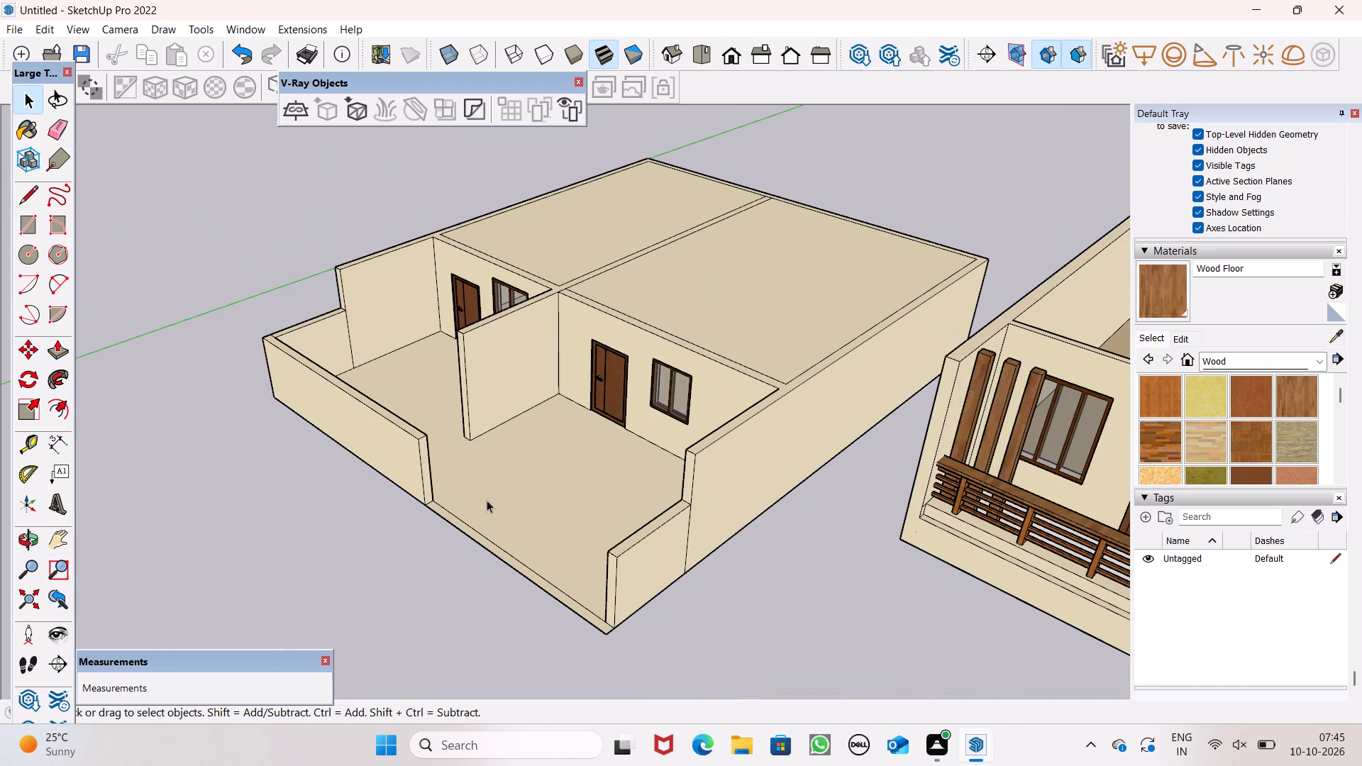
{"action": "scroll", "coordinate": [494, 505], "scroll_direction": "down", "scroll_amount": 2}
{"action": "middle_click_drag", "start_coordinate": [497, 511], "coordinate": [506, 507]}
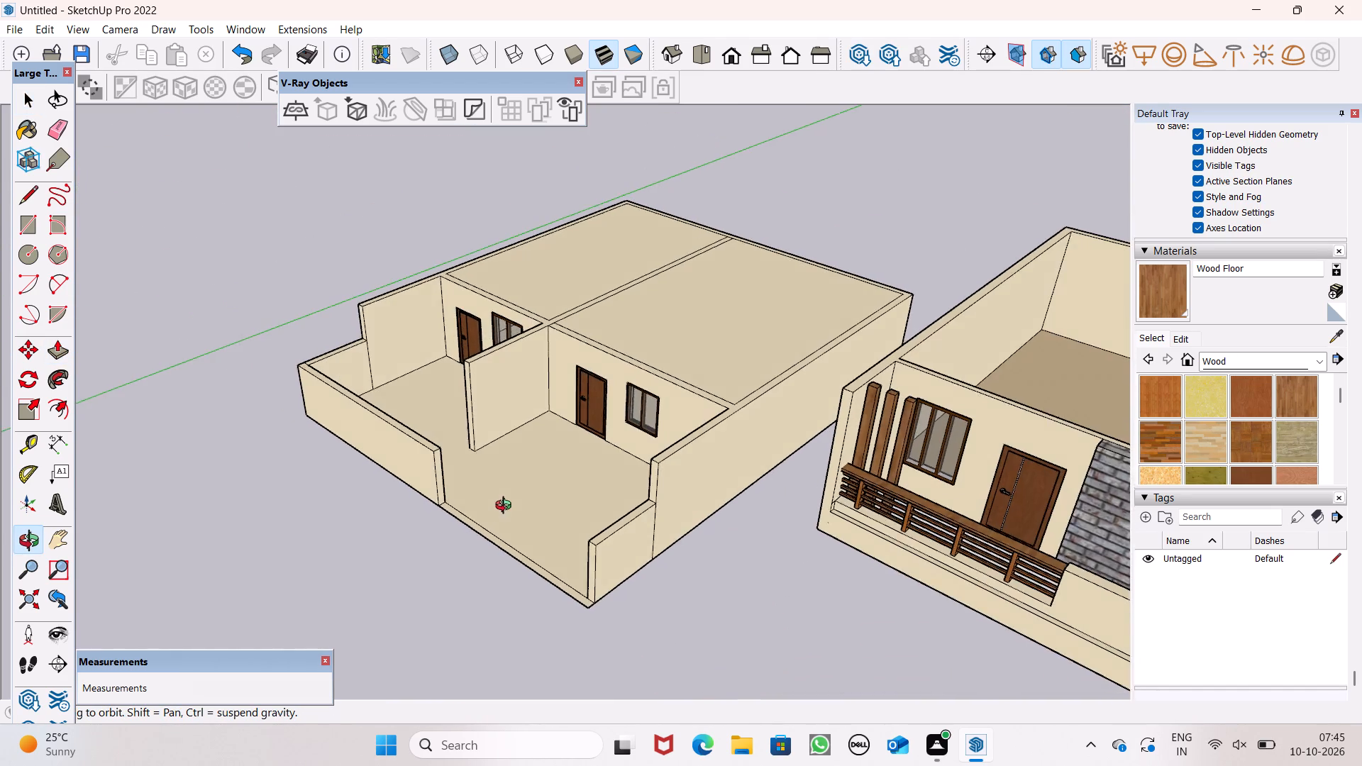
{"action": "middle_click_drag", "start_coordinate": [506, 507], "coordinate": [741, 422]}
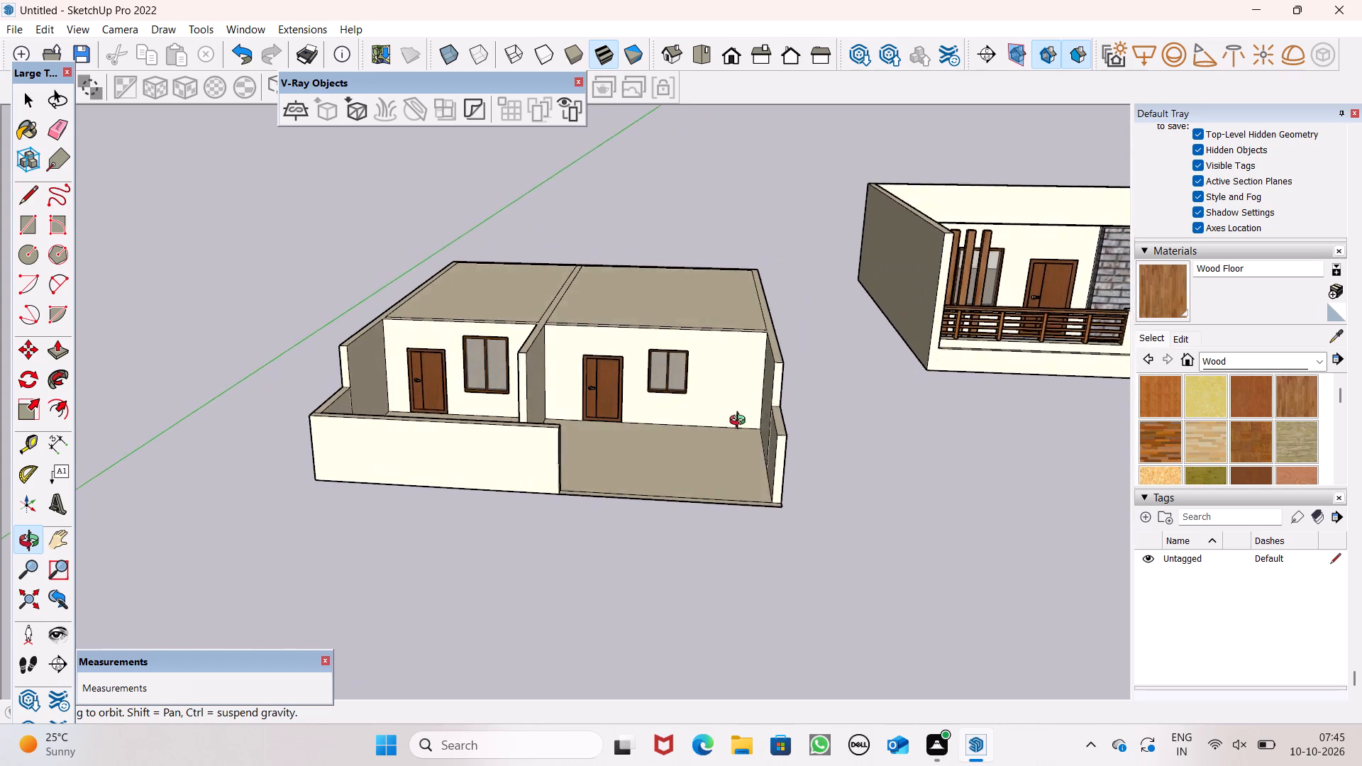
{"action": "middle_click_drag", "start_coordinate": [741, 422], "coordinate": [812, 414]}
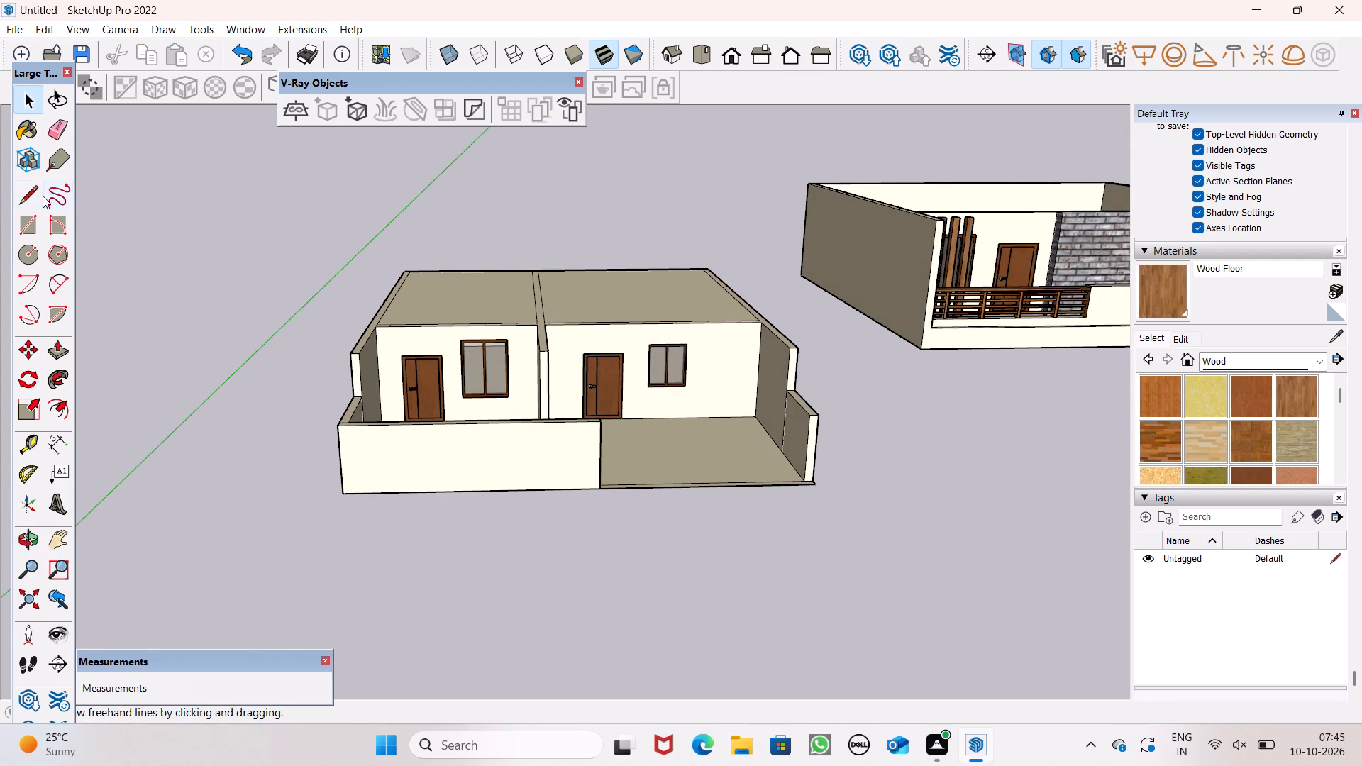
Draw a 9" line across the top of the low front wall at the low side wall's inner corner.
{"action": "left_click", "coordinate": [43, 226]}
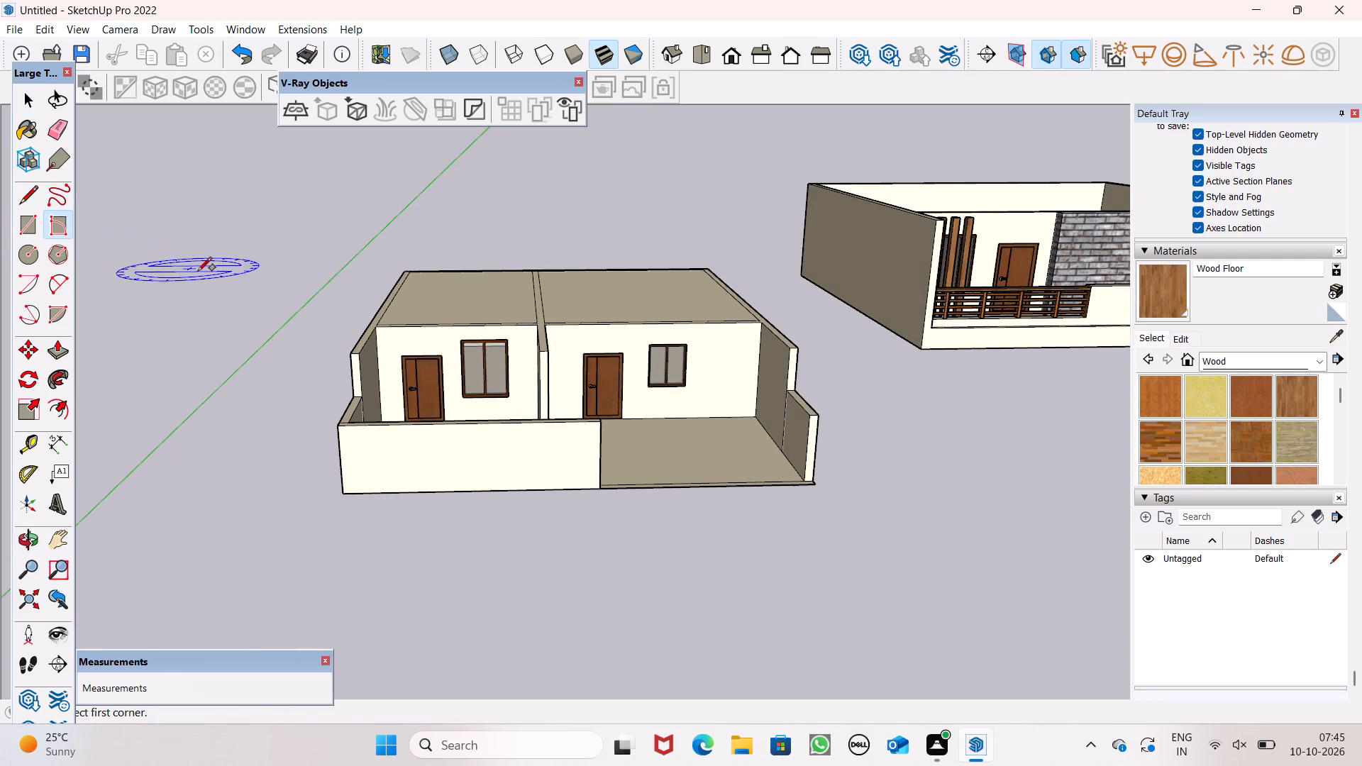
{"action": "scroll", "coordinate": [201, 272], "scroll_direction": "up", "scroll_amount": 4}
{"action": "left_click", "coordinate": [28, 205]}
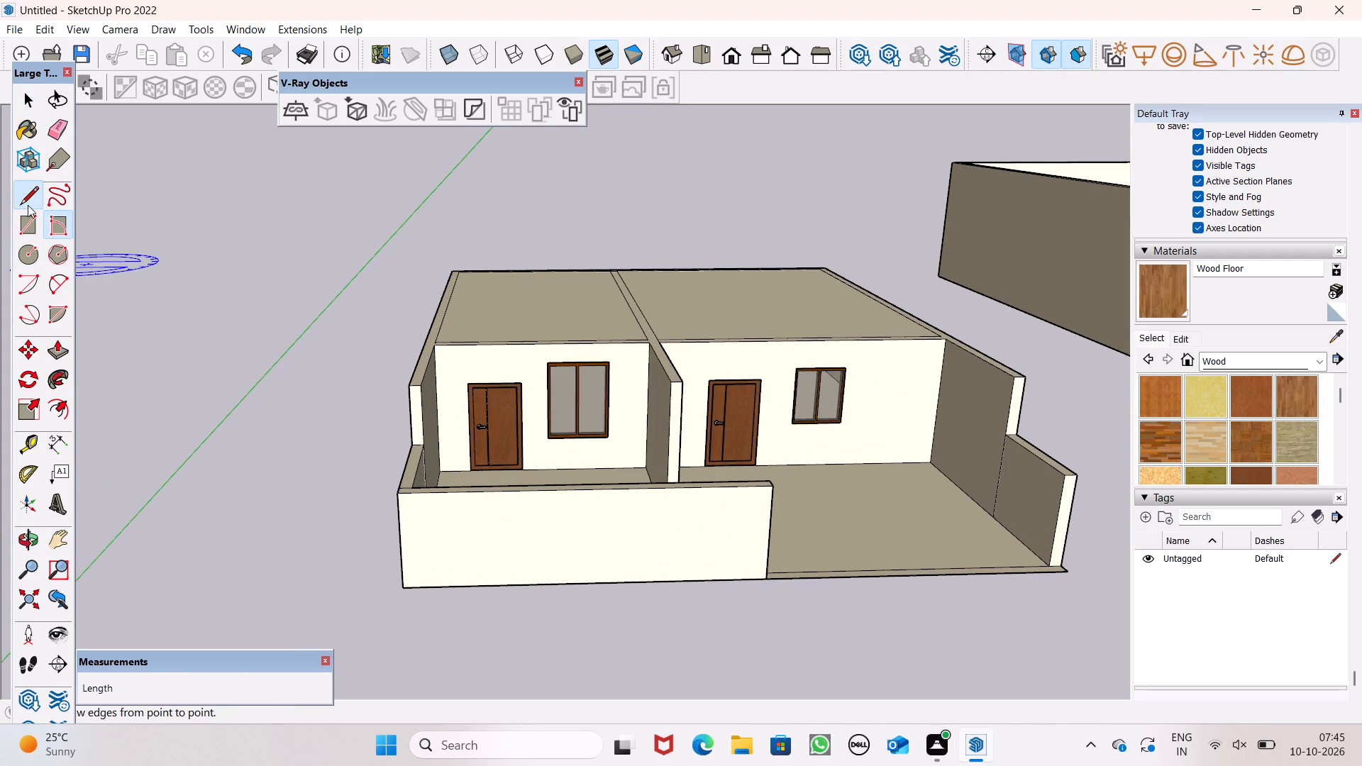
{"action": "scroll", "coordinate": [565, 584], "scroll_direction": "up", "scroll_amount": 3}
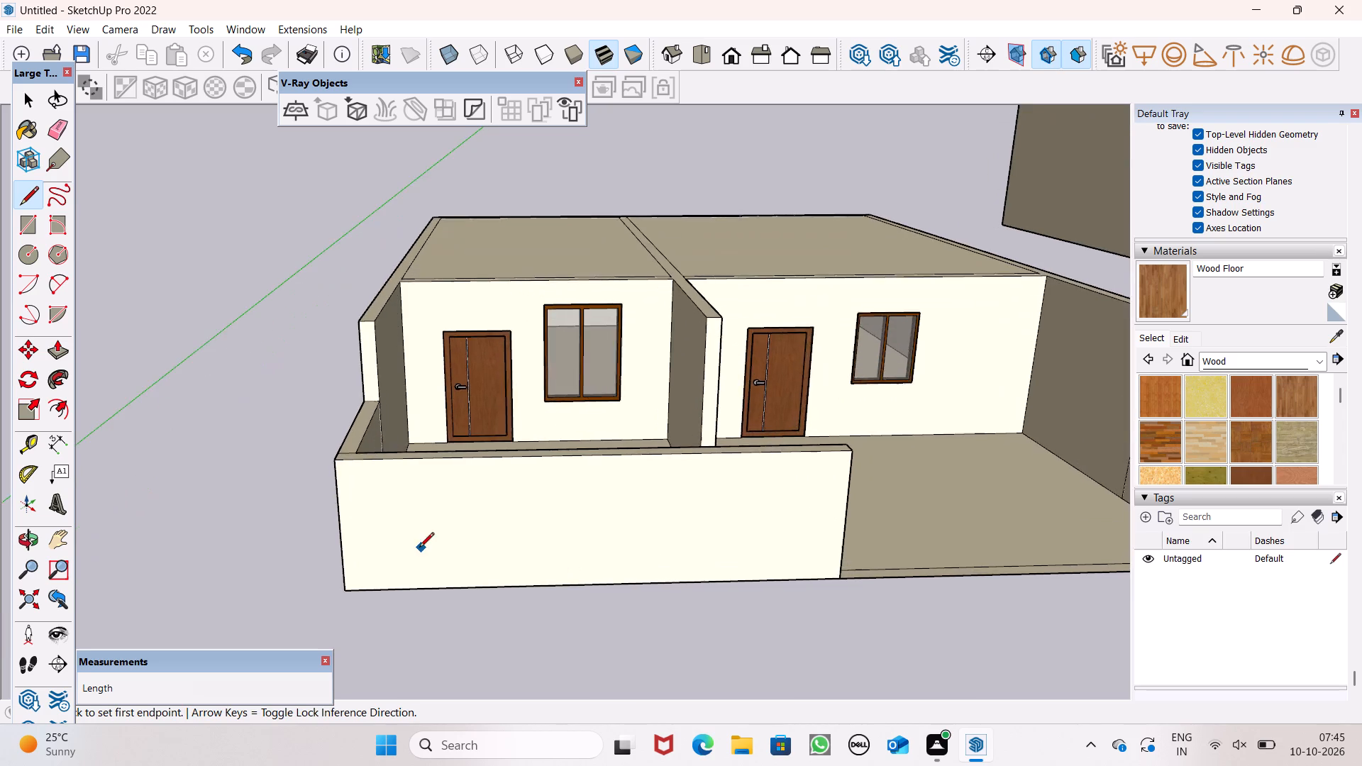
{"action": "scroll", "coordinate": [419, 548], "scroll_direction": "up", "scroll_amount": 1}
{"action": "middle_click_drag", "start_coordinate": [426, 549], "coordinate": [443, 633]}
{"action": "scroll", "coordinate": [374, 561], "scroll_direction": "up", "scroll_amount": 5}
{"action": "left_click", "coordinate": [365, 517]}
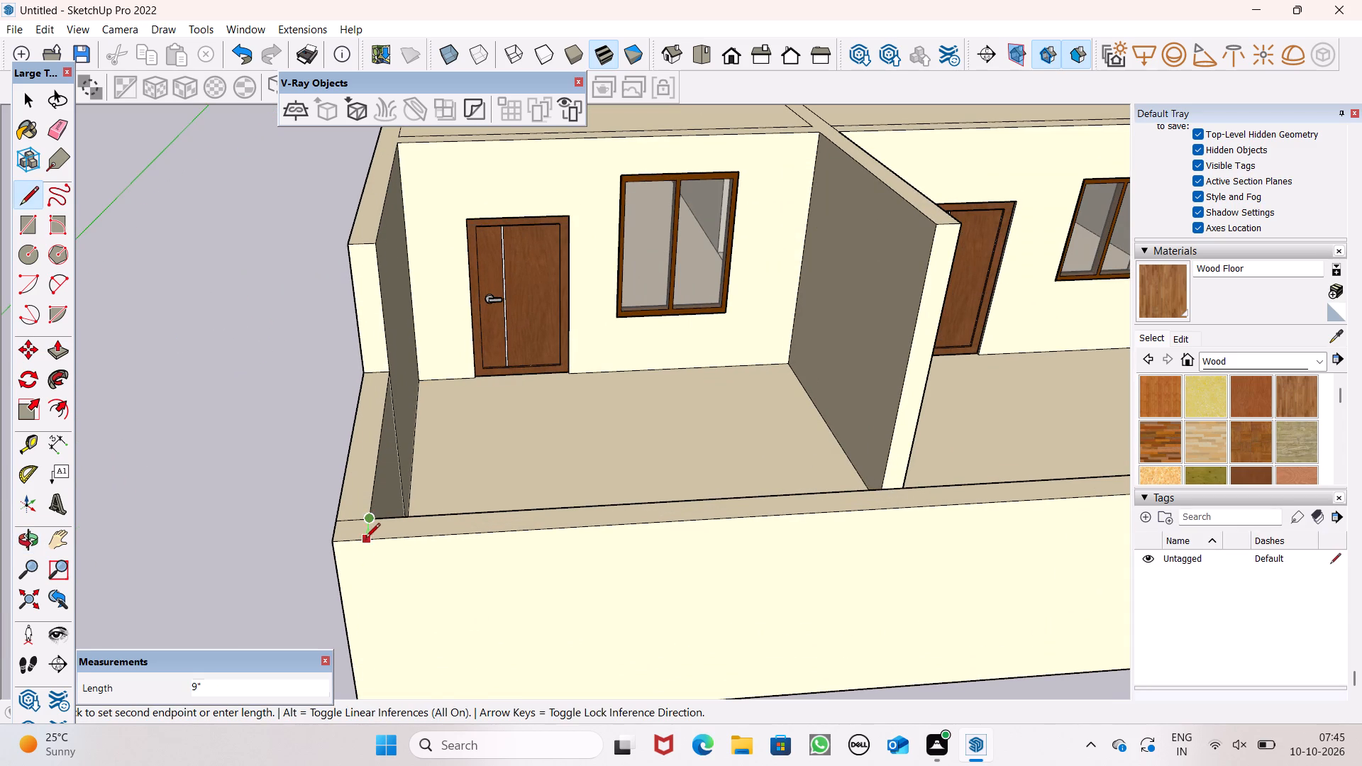
{"action": "left_click", "coordinate": [365, 541]}
Outline a notch about 7' 4" long and 2' 10" deep on the front wall's outer face, starting from that line.
{"action": "left_click", "coordinate": [365, 545]}
{"action": "scroll", "coordinate": [384, 600], "scroll_direction": "down", "scroll_amount": 5}
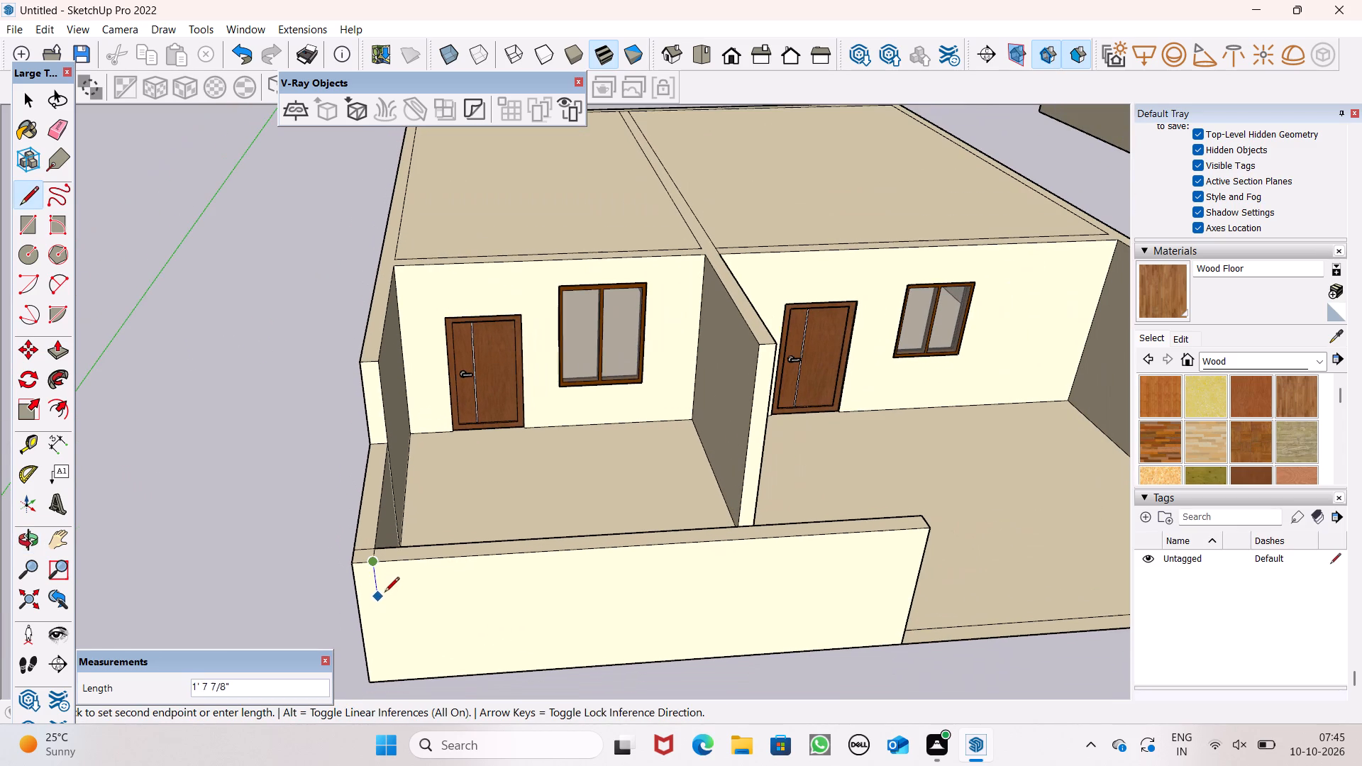
{"action": "middle_click_drag", "start_coordinate": [402, 618], "coordinate": [362, 523]}
{"action": "scroll", "coordinate": [362, 523], "scroll_direction": "up", "scroll_amount": 1}
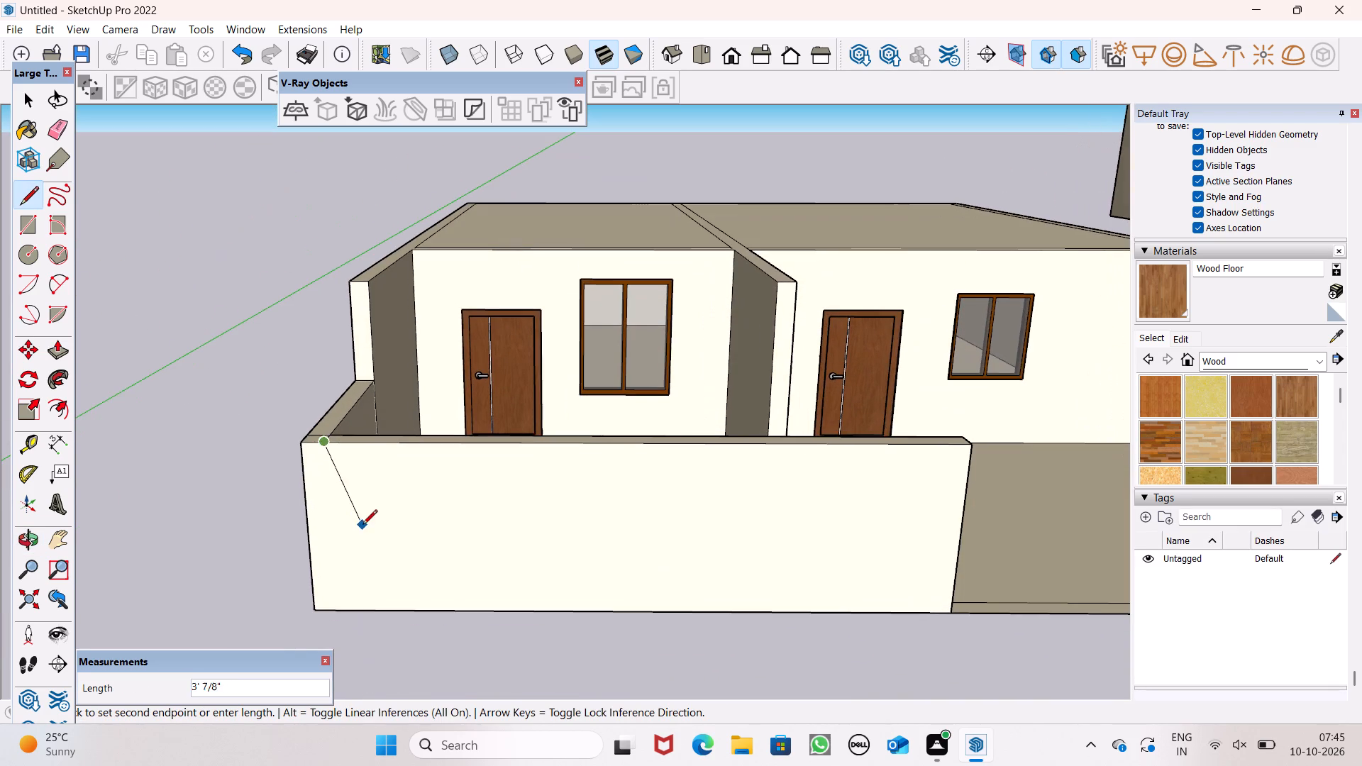
{"action": "scroll", "coordinate": [338, 529], "scroll_direction": "up", "scroll_amount": 2}
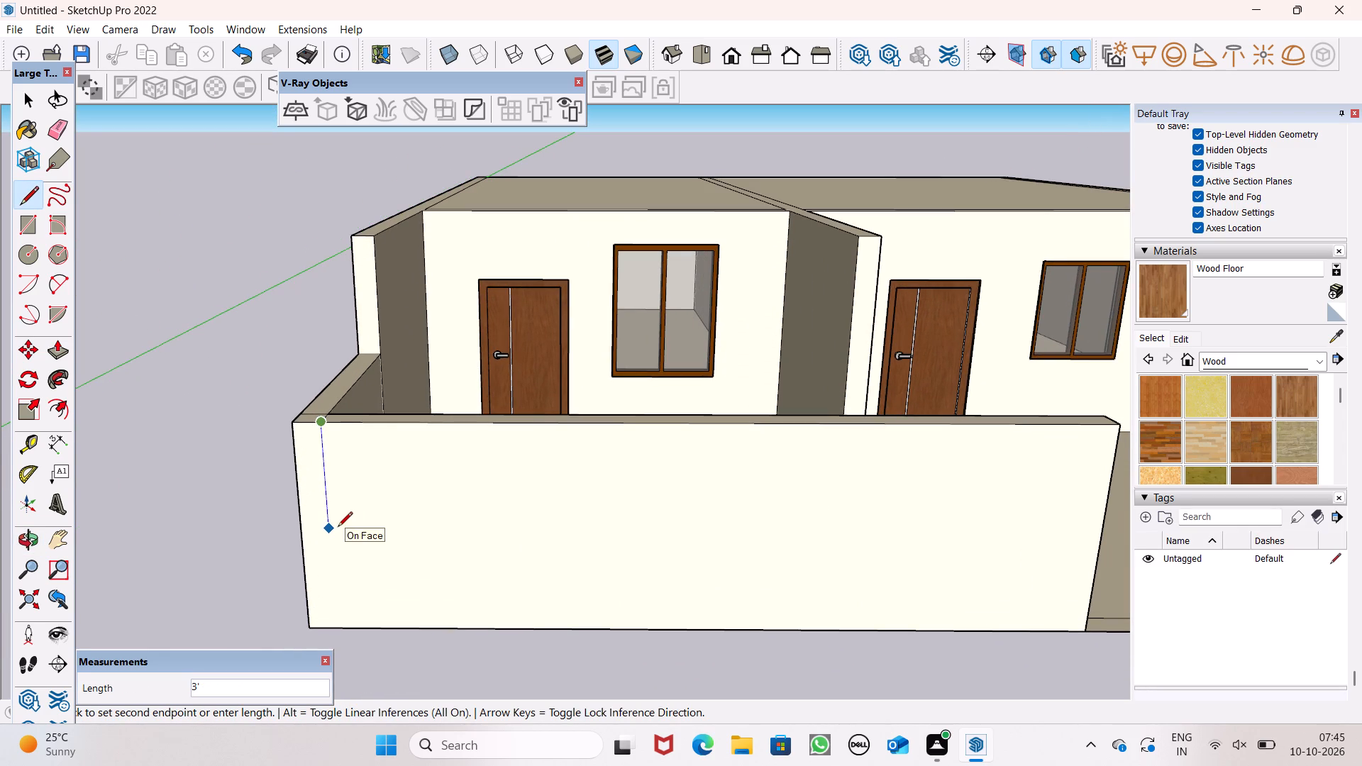
{"action": "left_click", "coordinate": [338, 523]}
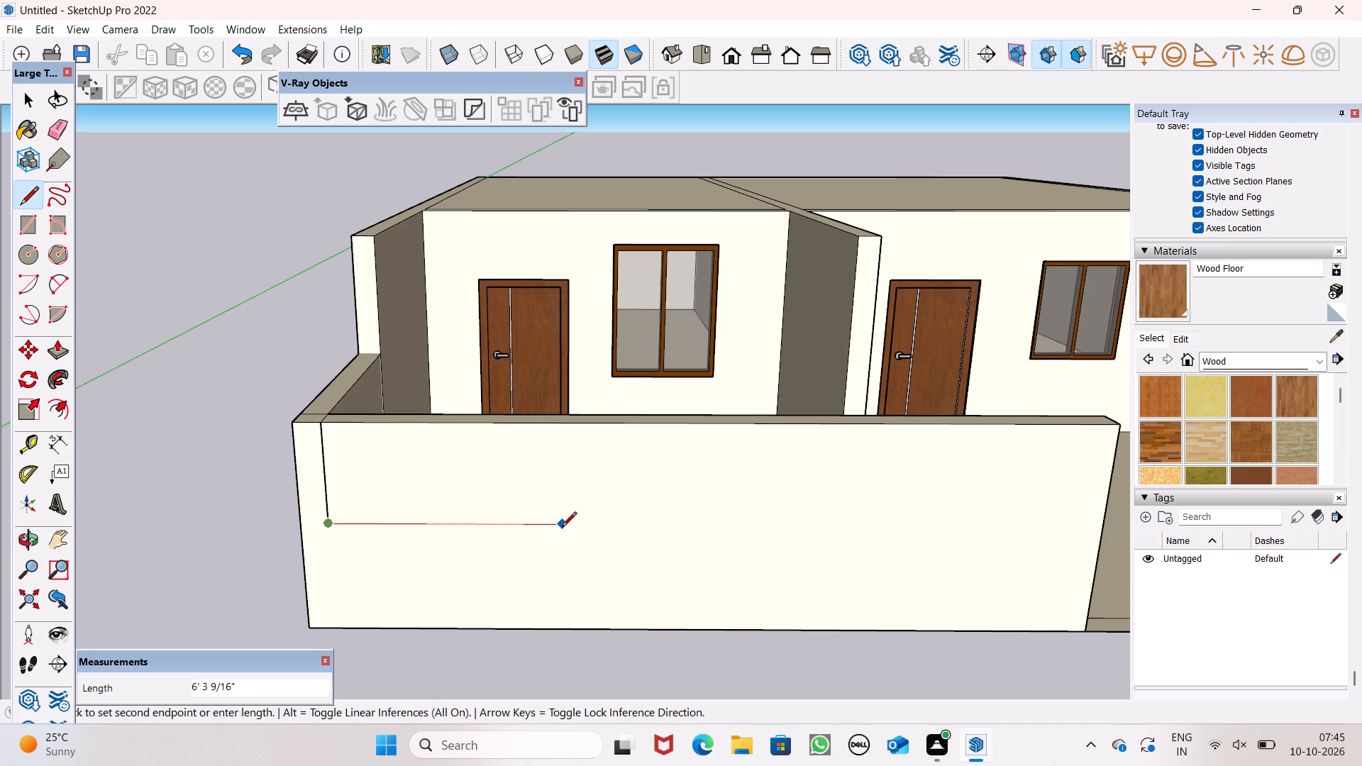
{"action": "left_click", "coordinate": [599, 520]}
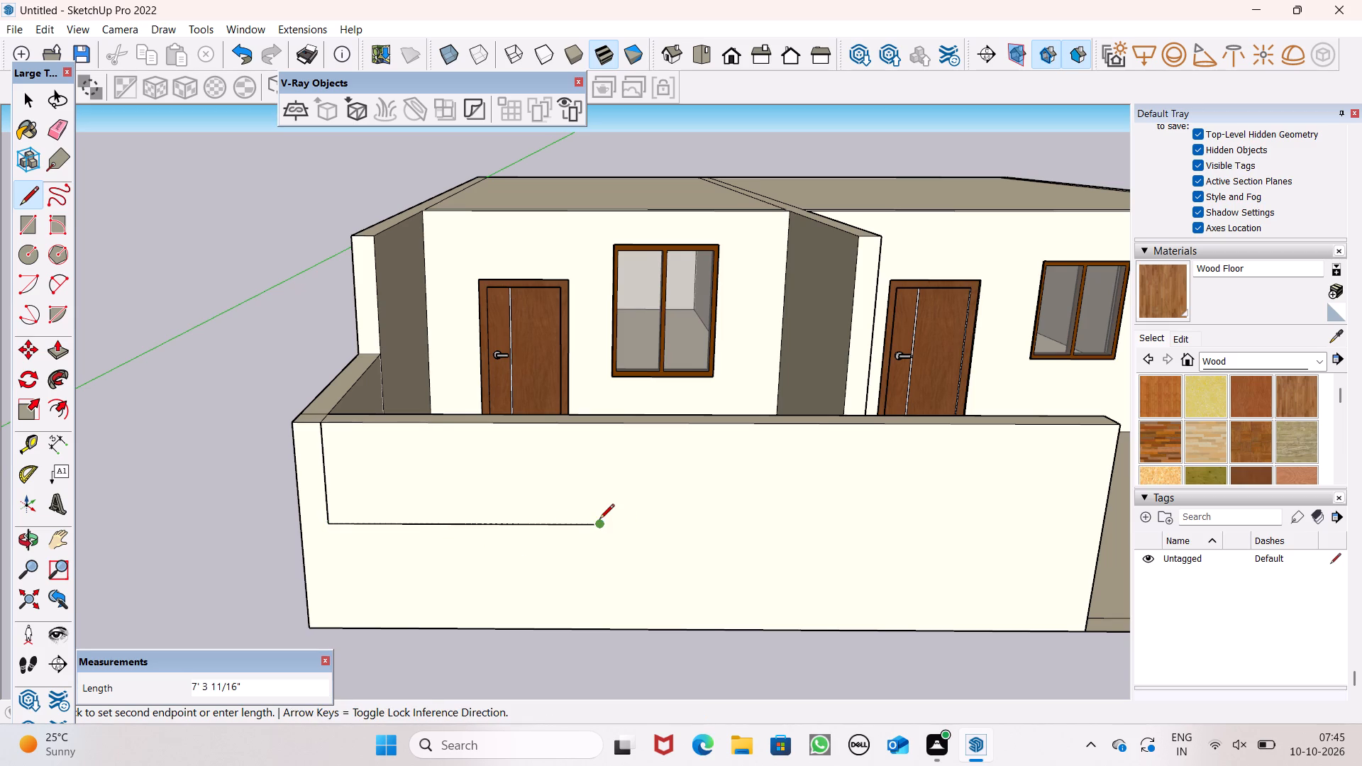
{"action": "left_click", "coordinate": [602, 423]}
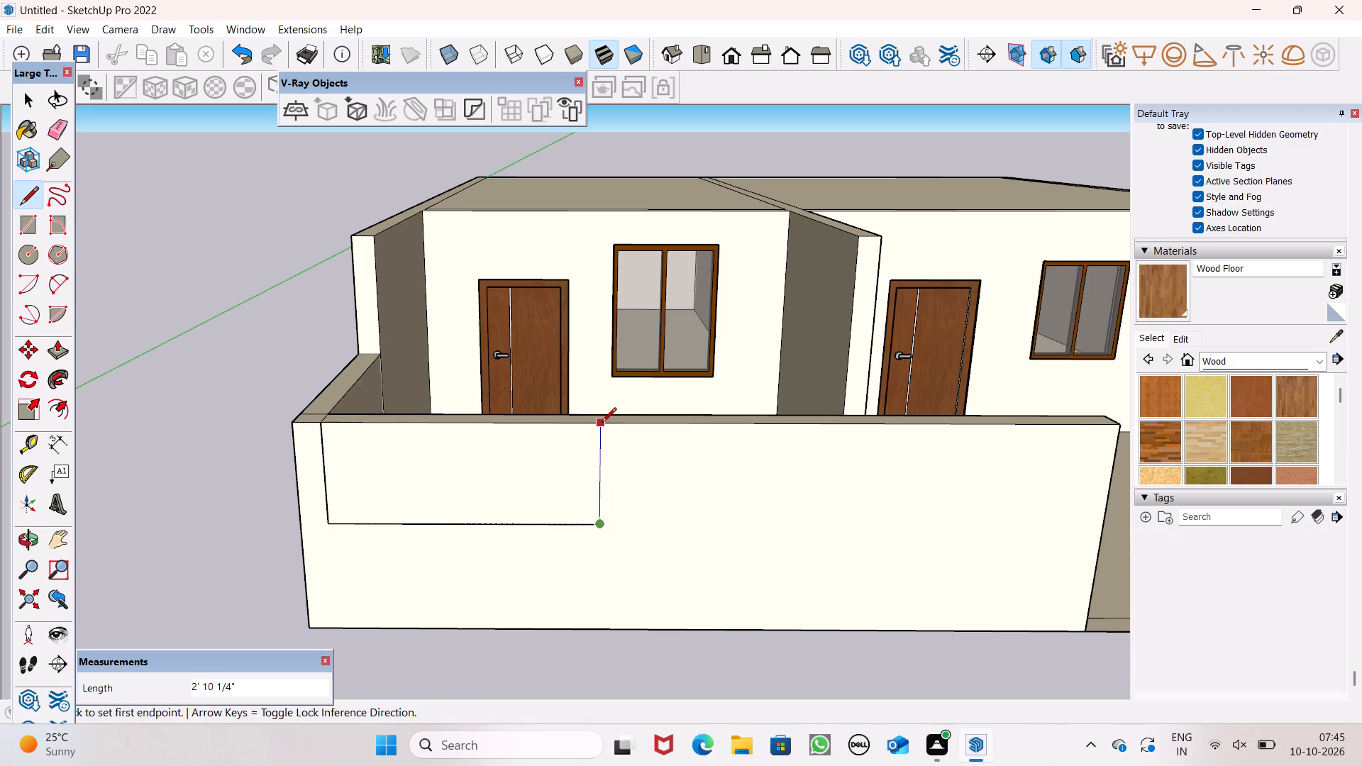
Close the notch outline with a 9" line across the wall top at its other end.
{"action": "middle_click_drag", "start_coordinate": [609, 423], "coordinate": [643, 528]}
{"action": "left_click", "coordinate": [638, 554]}
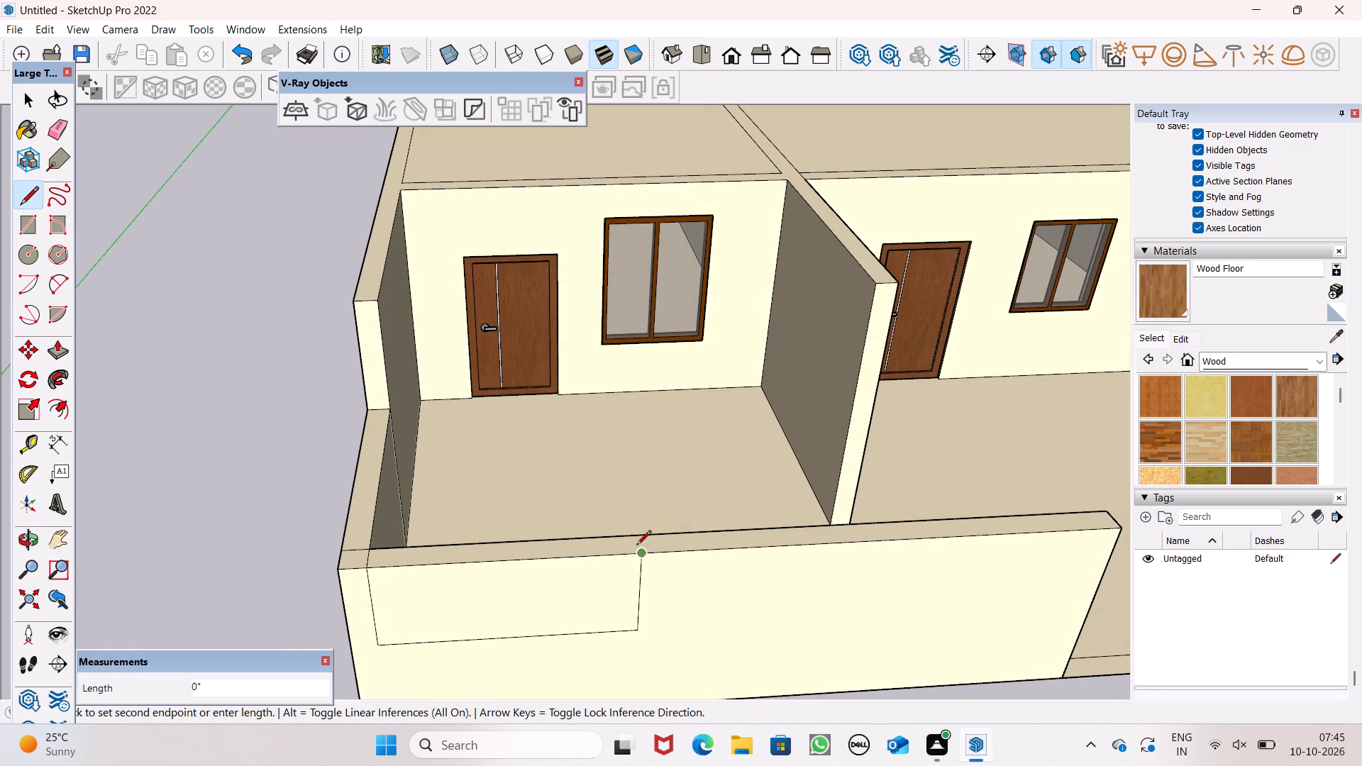
{"action": "left_click", "coordinate": [639, 537]}
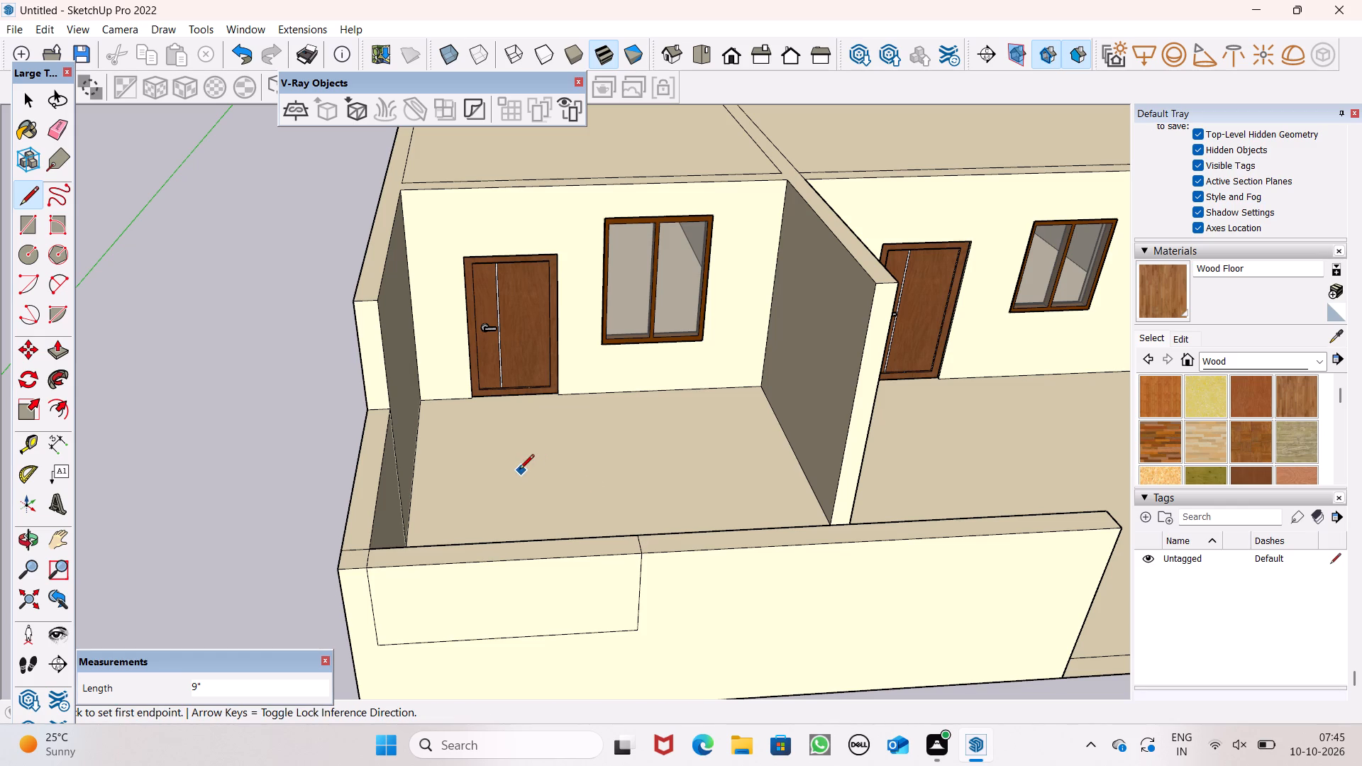
Push the outlined section of the front wall's top down about 2' 9", followed by a further 1 3/8", to cut the notch.
{"action": "key", "text": "space"}
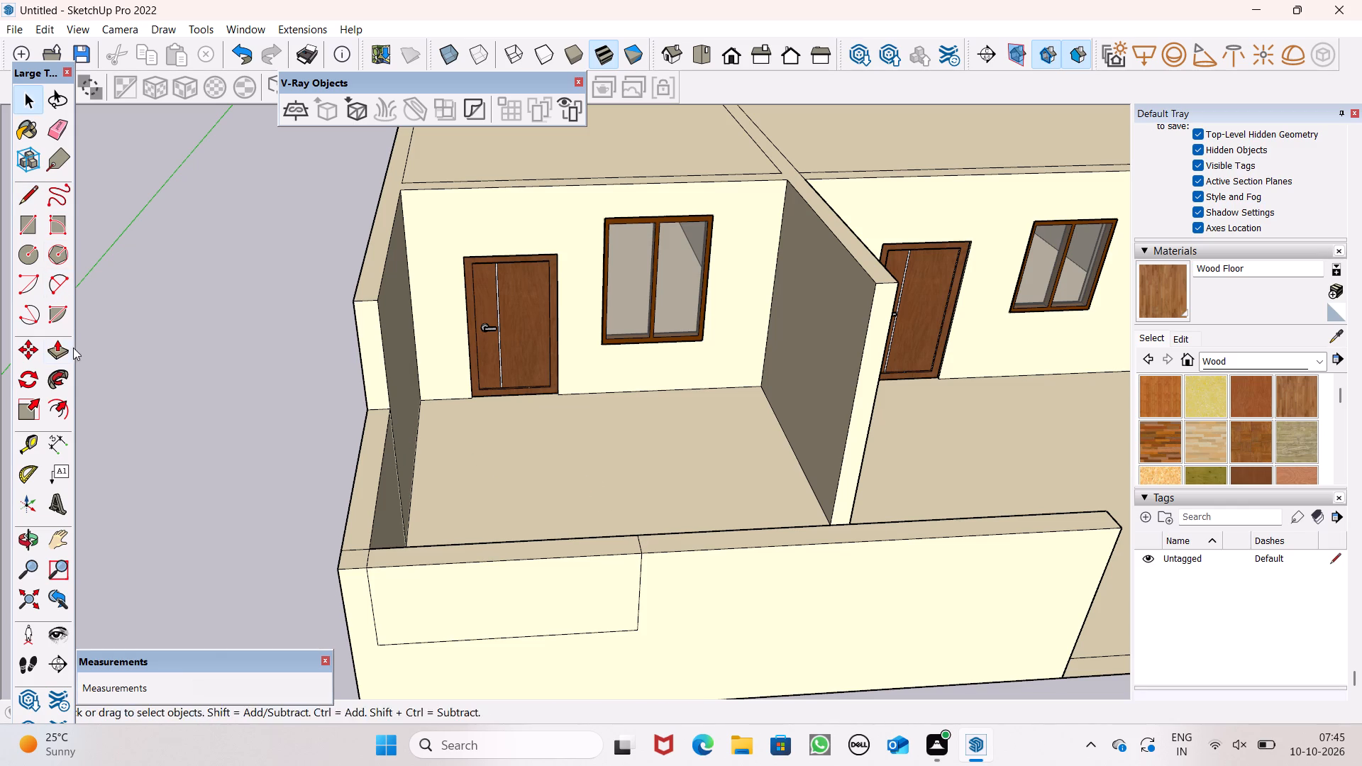
{"action": "left_click", "coordinate": [70, 345]}
{"action": "left_click_drag", "start_coordinate": [527, 543], "coordinate": [540, 592]}
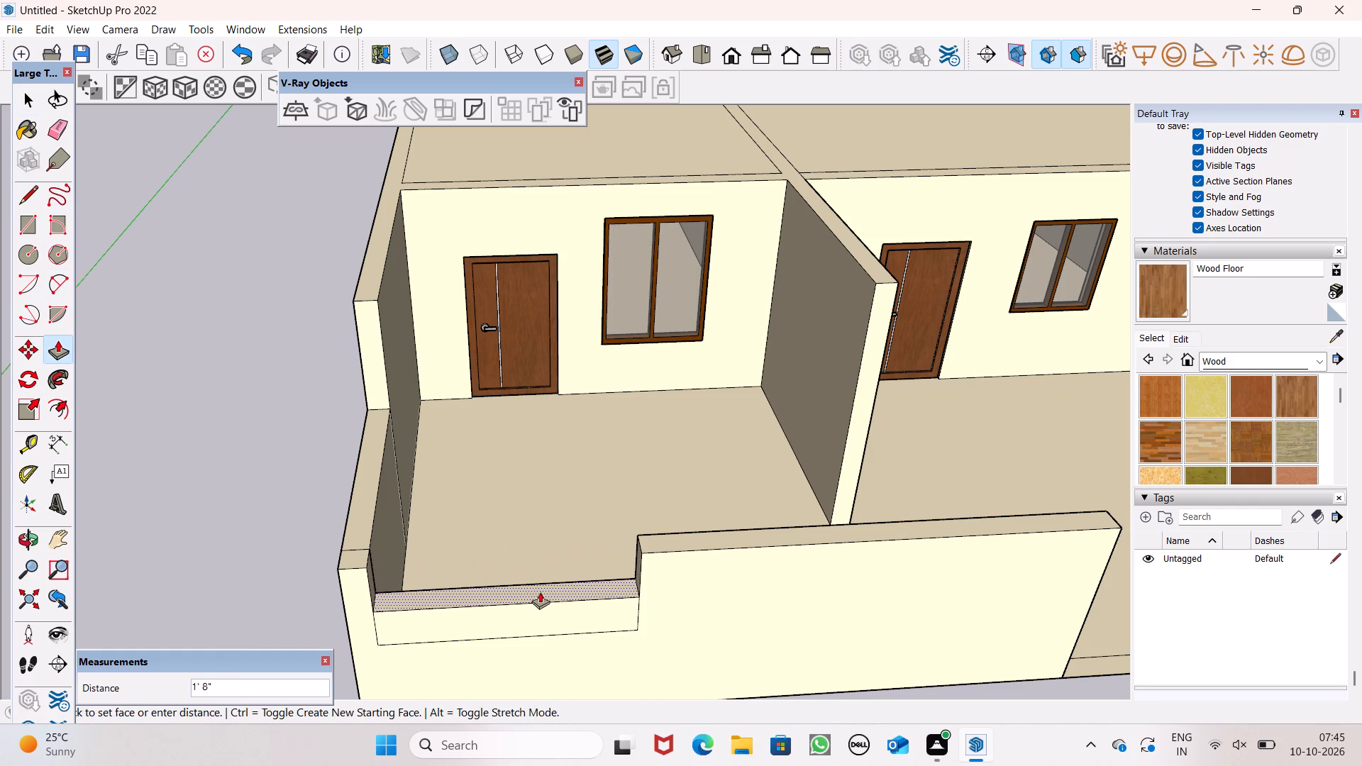
{"action": "left_click_drag", "start_coordinate": [540, 592], "coordinate": [538, 617]}
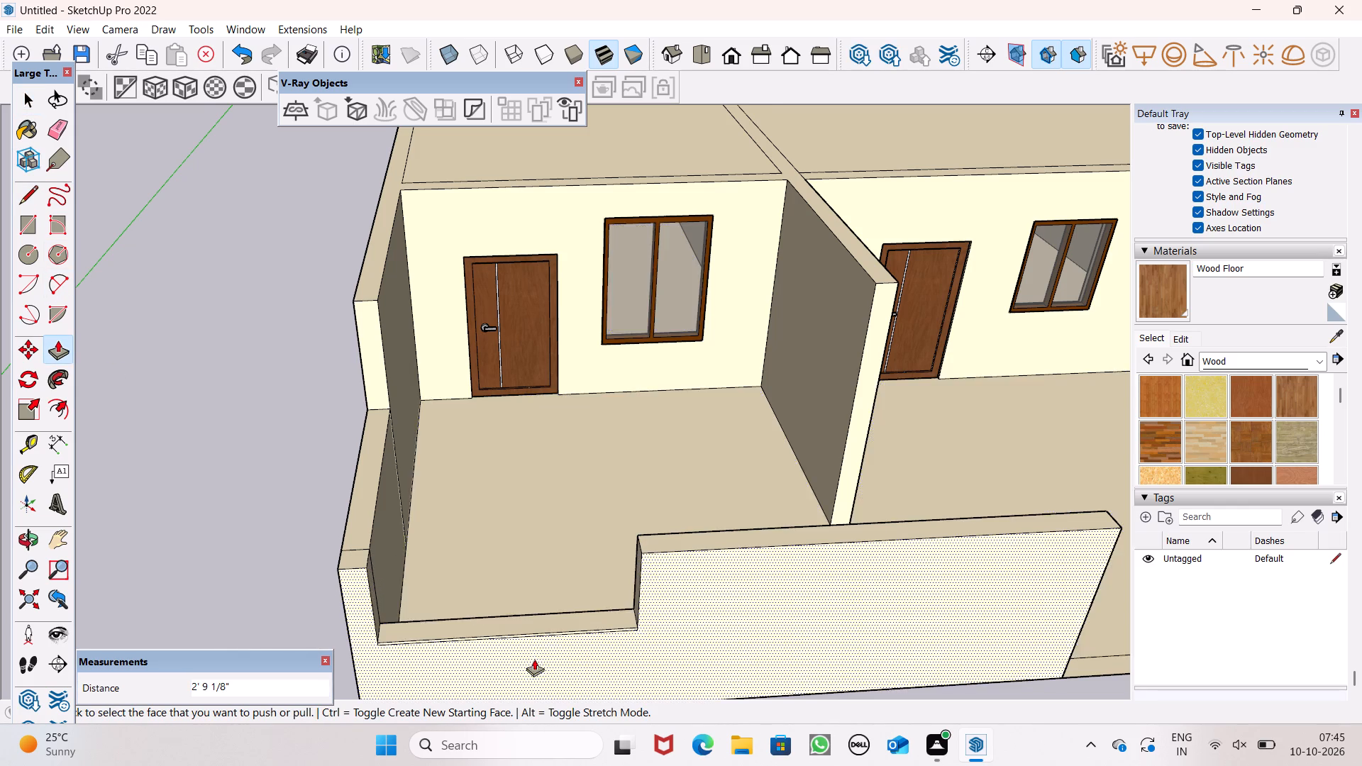
{"action": "scroll", "coordinate": [533, 659], "scroll_direction": "up", "scroll_amount": 8}
{"action": "left_click_drag", "start_coordinate": [521, 611], "coordinate": [525, 617]}
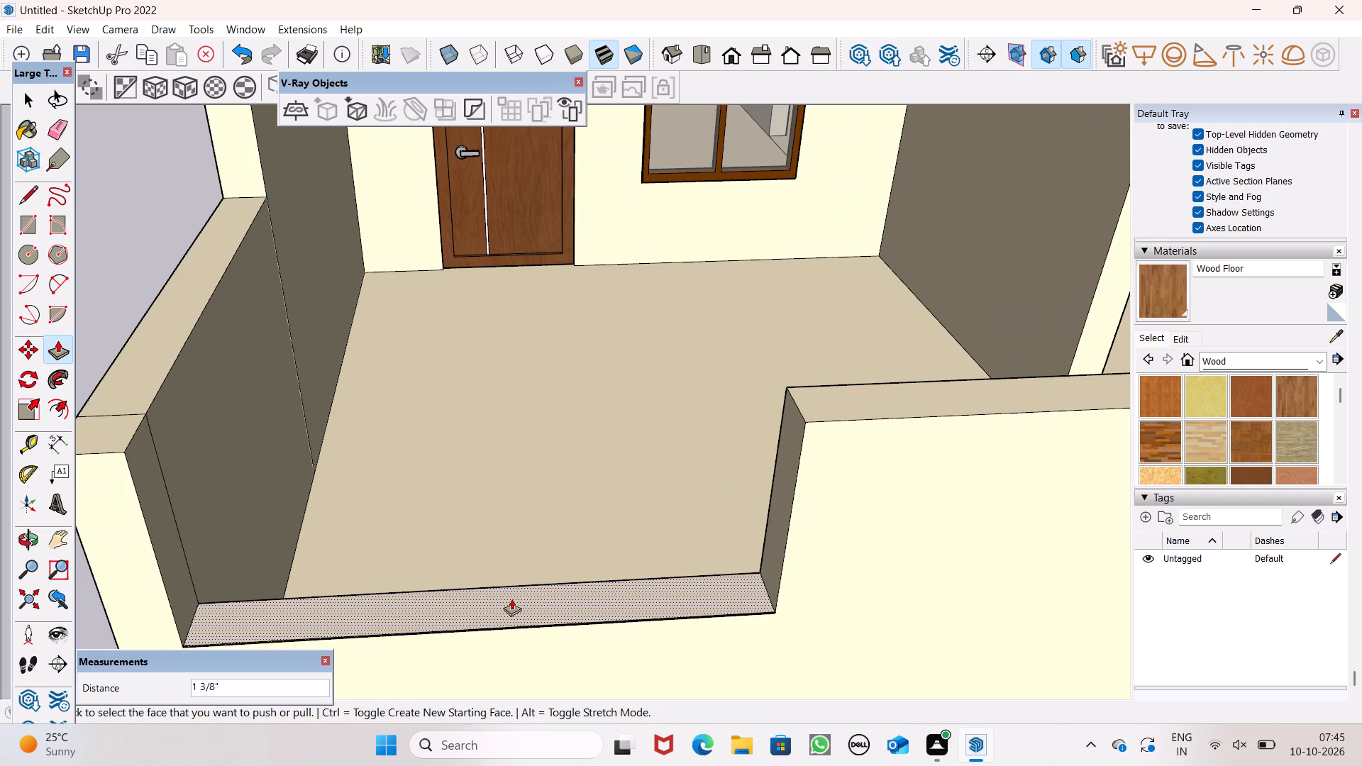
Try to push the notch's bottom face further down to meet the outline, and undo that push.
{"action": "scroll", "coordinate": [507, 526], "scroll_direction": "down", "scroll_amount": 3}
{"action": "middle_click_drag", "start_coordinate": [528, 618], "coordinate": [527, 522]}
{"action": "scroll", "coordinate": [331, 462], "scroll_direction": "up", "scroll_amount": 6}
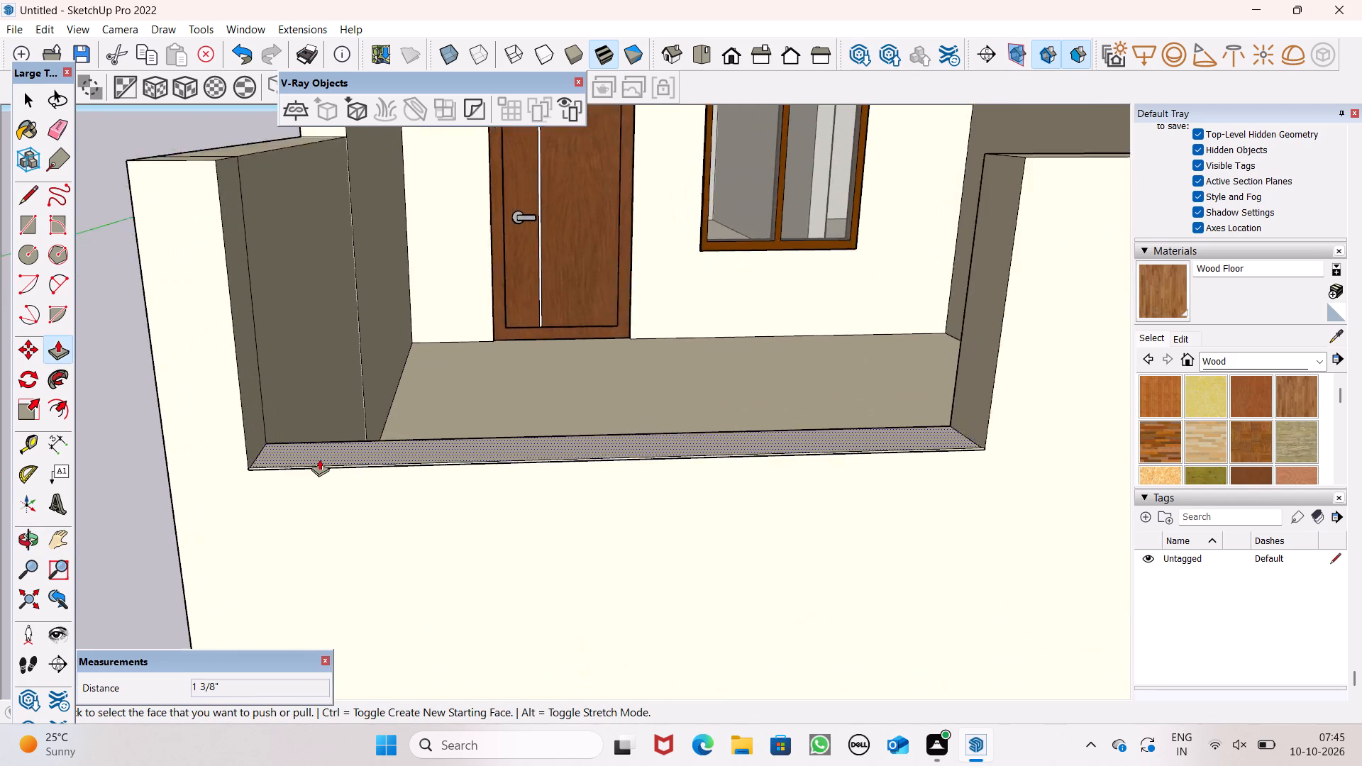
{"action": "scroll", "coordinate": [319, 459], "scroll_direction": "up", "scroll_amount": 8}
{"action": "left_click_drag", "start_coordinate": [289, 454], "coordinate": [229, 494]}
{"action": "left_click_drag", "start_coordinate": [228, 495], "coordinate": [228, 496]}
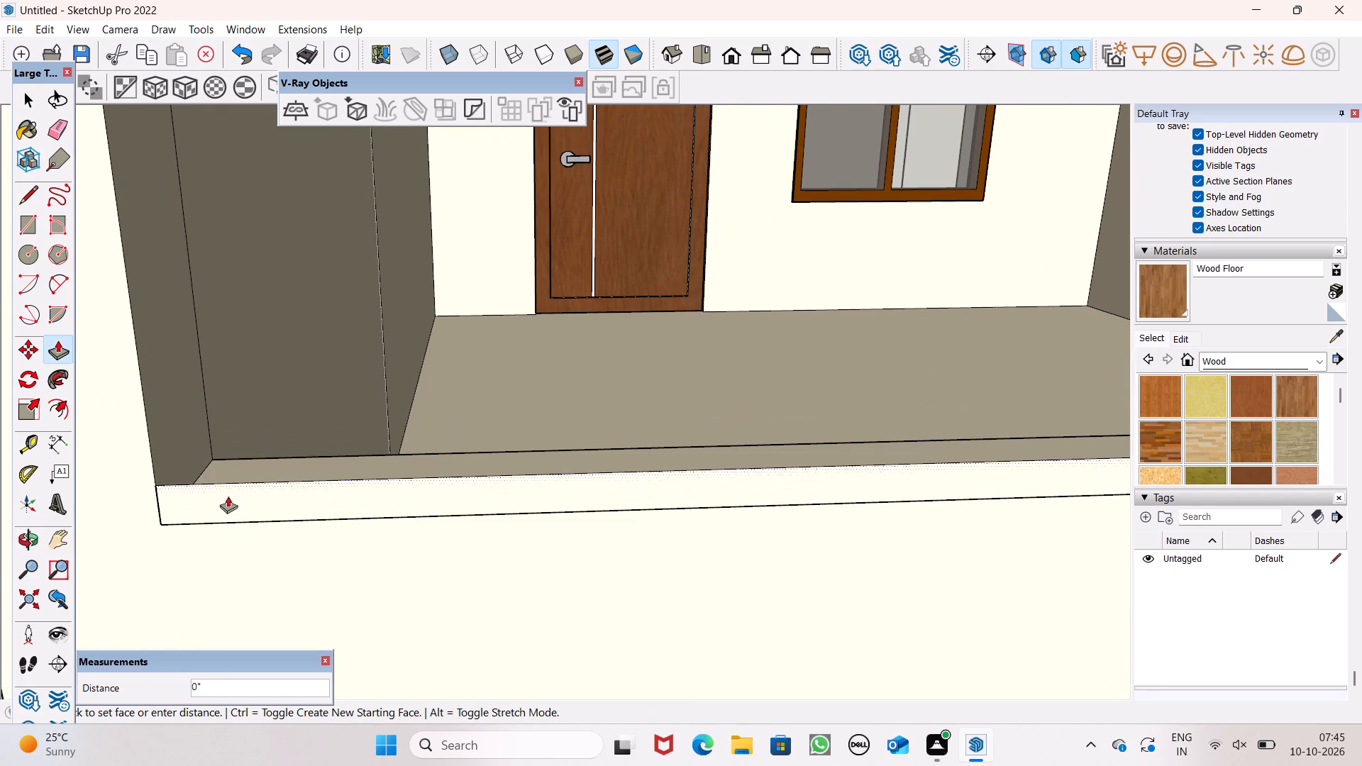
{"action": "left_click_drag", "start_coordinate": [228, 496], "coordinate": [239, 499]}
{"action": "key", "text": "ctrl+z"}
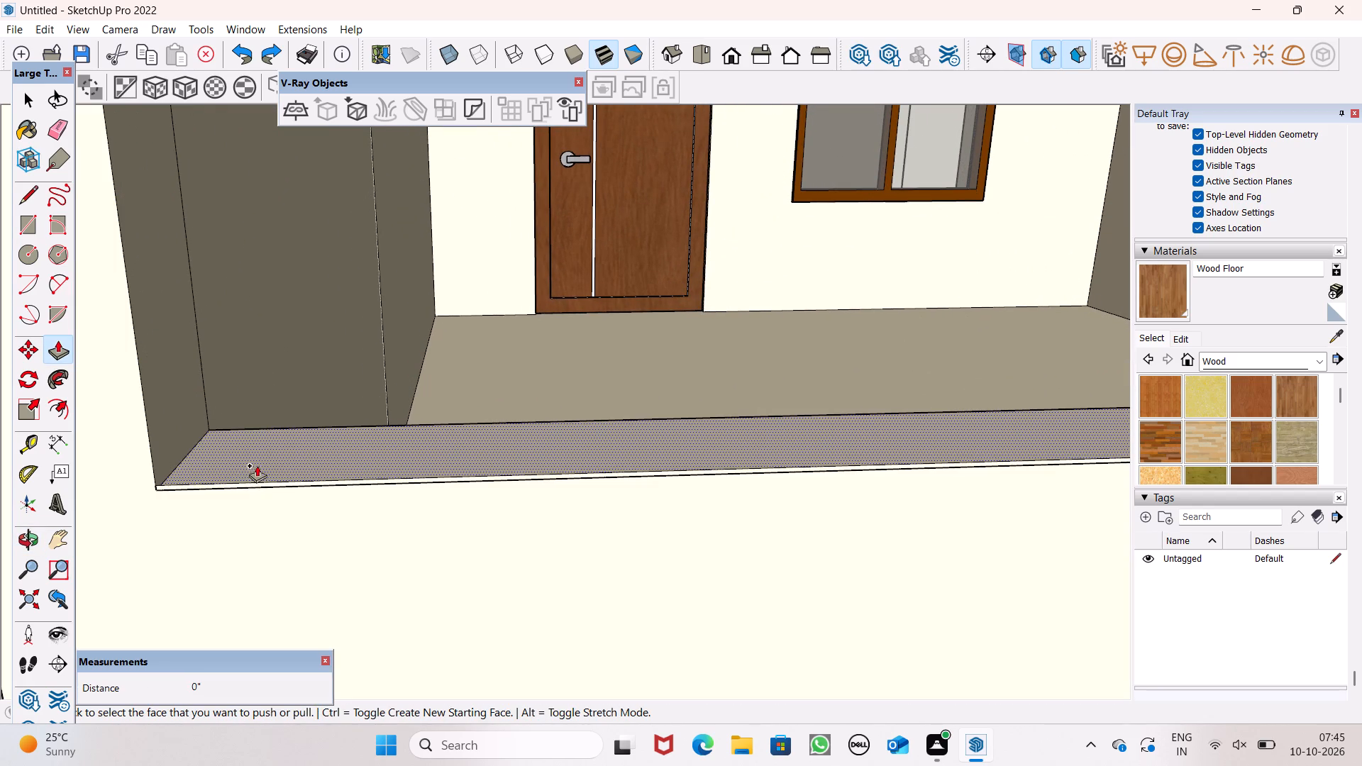
Push the notch's bottom face down about 1/4" to finish it level with the drawn outline.
{"action": "left_click_drag", "start_coordinate": [259, 460], "coordinate": [253, 477]}
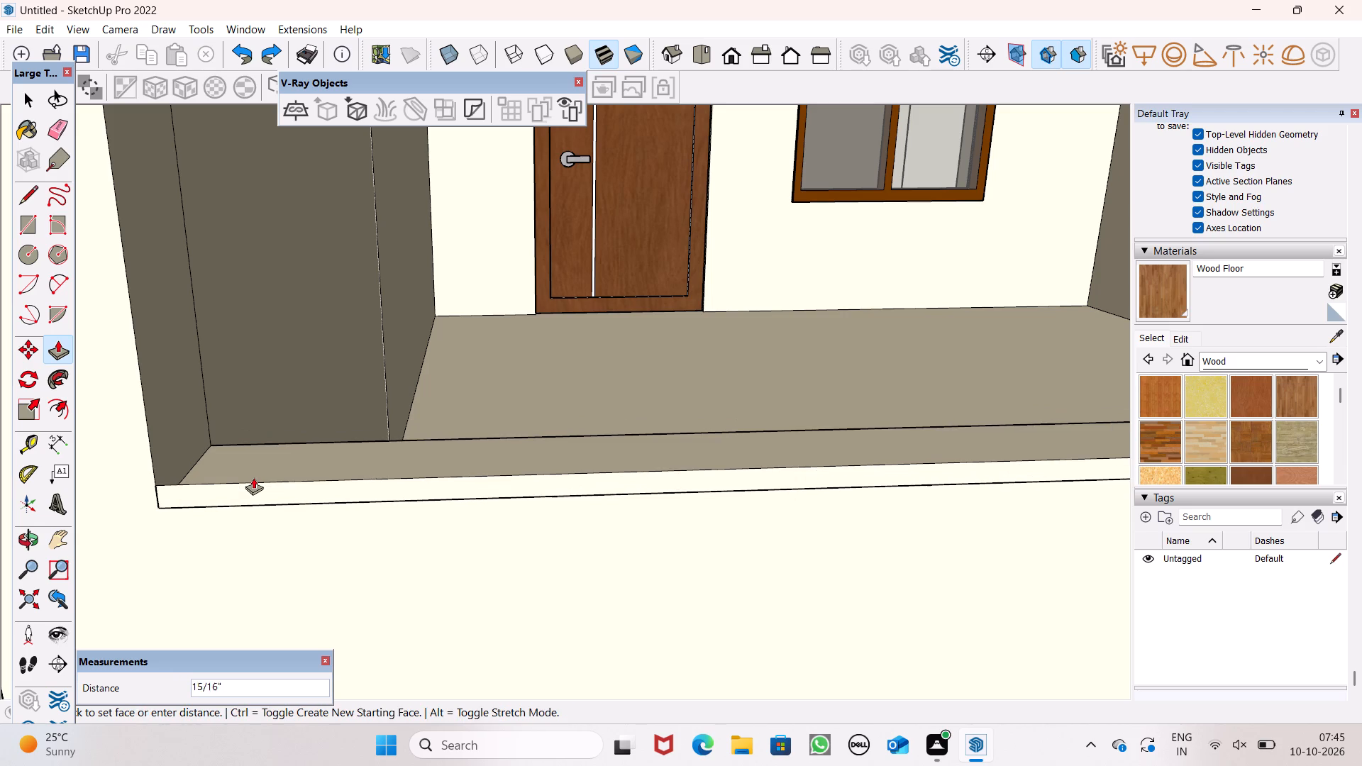
{"action": "left_click_drag", "start_coordinate": [253, 477], "coordinate": [252, 479]}
{"action": "scroll", "coordinate": [399, 465], "scroll_direction": "down", "scroll_amount": 7}
{"action": "scroll", "coordinate": [502, 443], "scroll_direction": "down", "scroll_amount": 2}
{"action": "scroll", "coordinate": [502, 443], "scroll_direction": "up", "scroll_amount": 1}
{"action": "scroll", "coordinate": [502, 443], "scroll_direction": "down", "scroll_amount": 4}
{"action": "scroll", "coordinate": [504, 450], "scroll_direction": "up", "scroll_amount": 1}
{"action": "scroll", "coordinate": [504, 450], "scroll_direction": "down", "scroll_amount": 2}
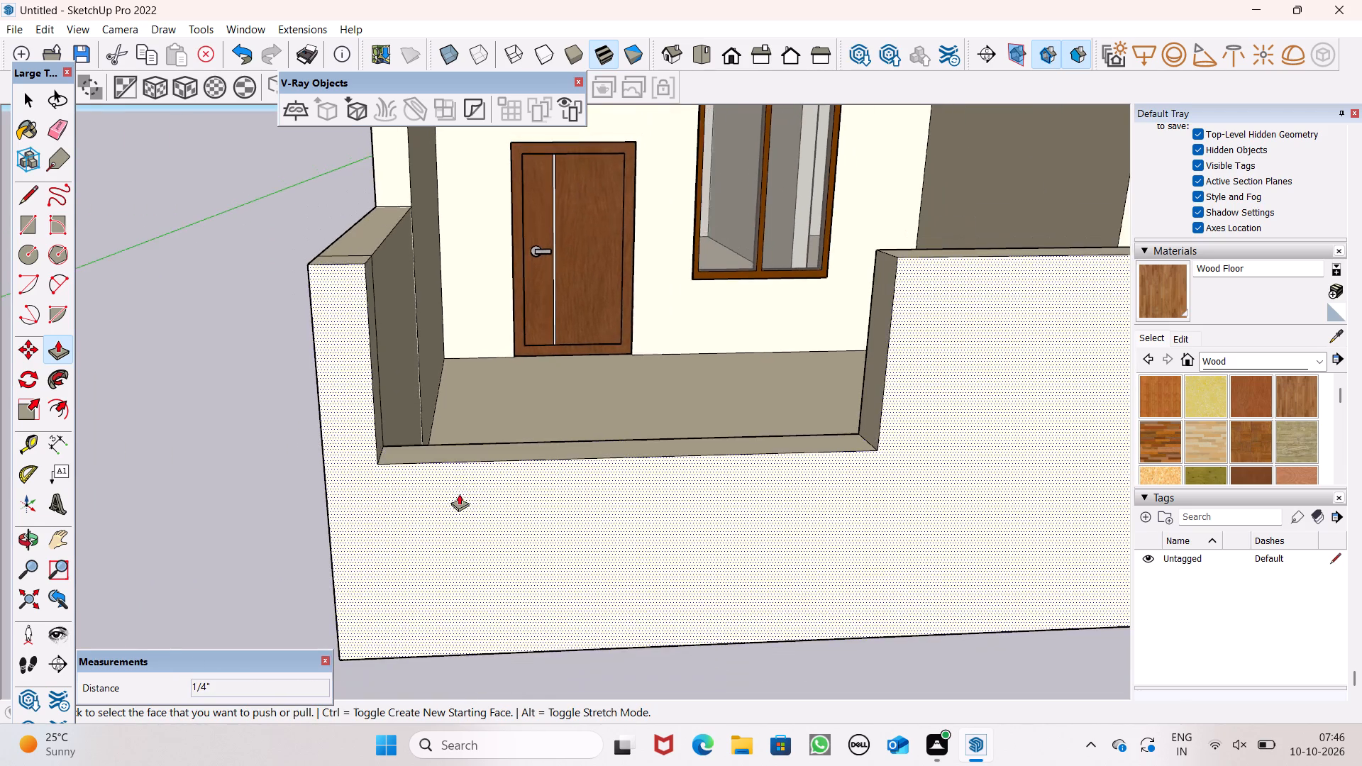
{"action": "scroll", "coordinate": [470, 487], "scroll_direction": "down", "scroll_amount": 5}
{"action": "key", "text": "space"}
Draw an upright rectangle about 4' 5 1/2" high and 7" wide on the front wall's outer face, from the top corner beside the notch.
{"action": "scroll", "coordinate": [572, 476], "scroll_direction": "down", "scroll_amount": 3}
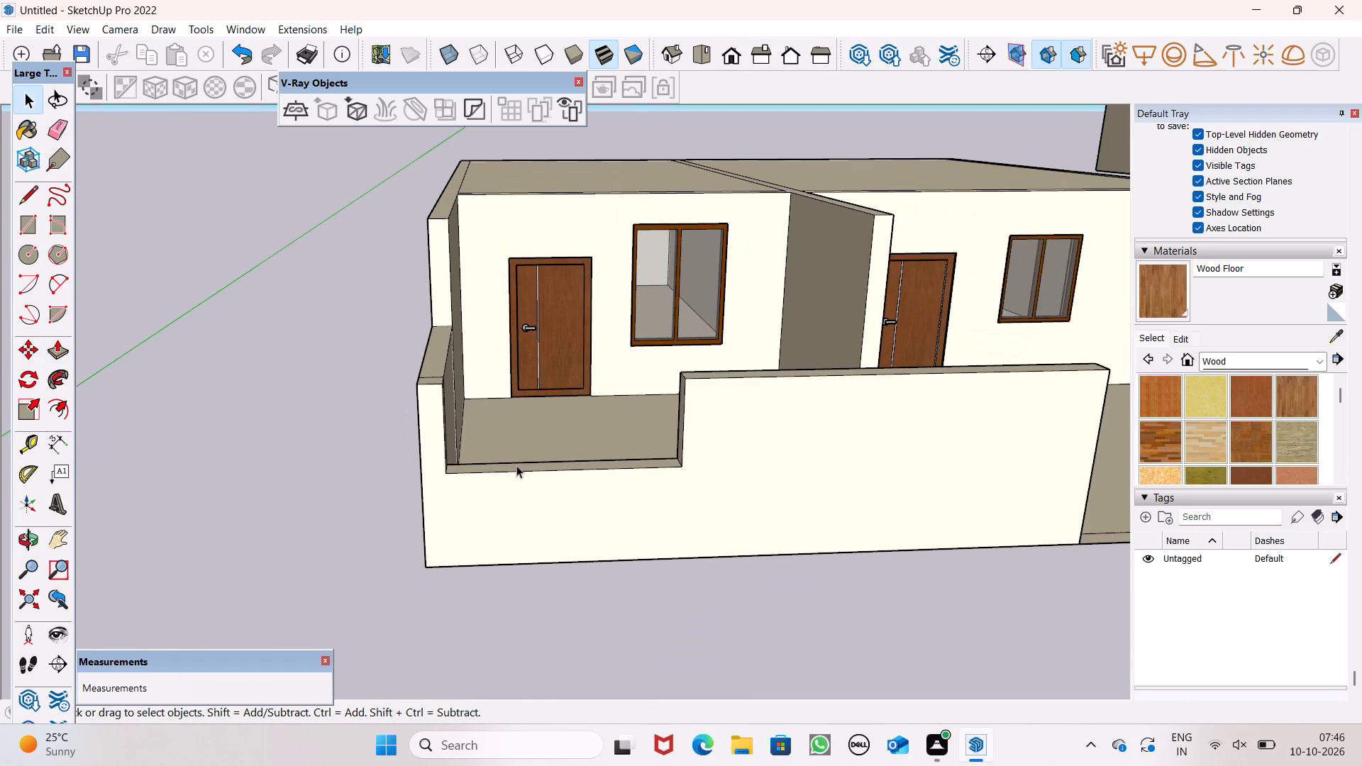
{"action": "scroll", "coordinate": [504, 465], "scroll_direction": "down", "scroll_amount": 4}
{"action": "scroll", "coordinate": [709, 479], "scroll_direction": "down", "scroll_amount": 1}
{"action": "scroll", "coordinate": [848, 487], "scroll_direction": "up", "scroll_amount": 5}
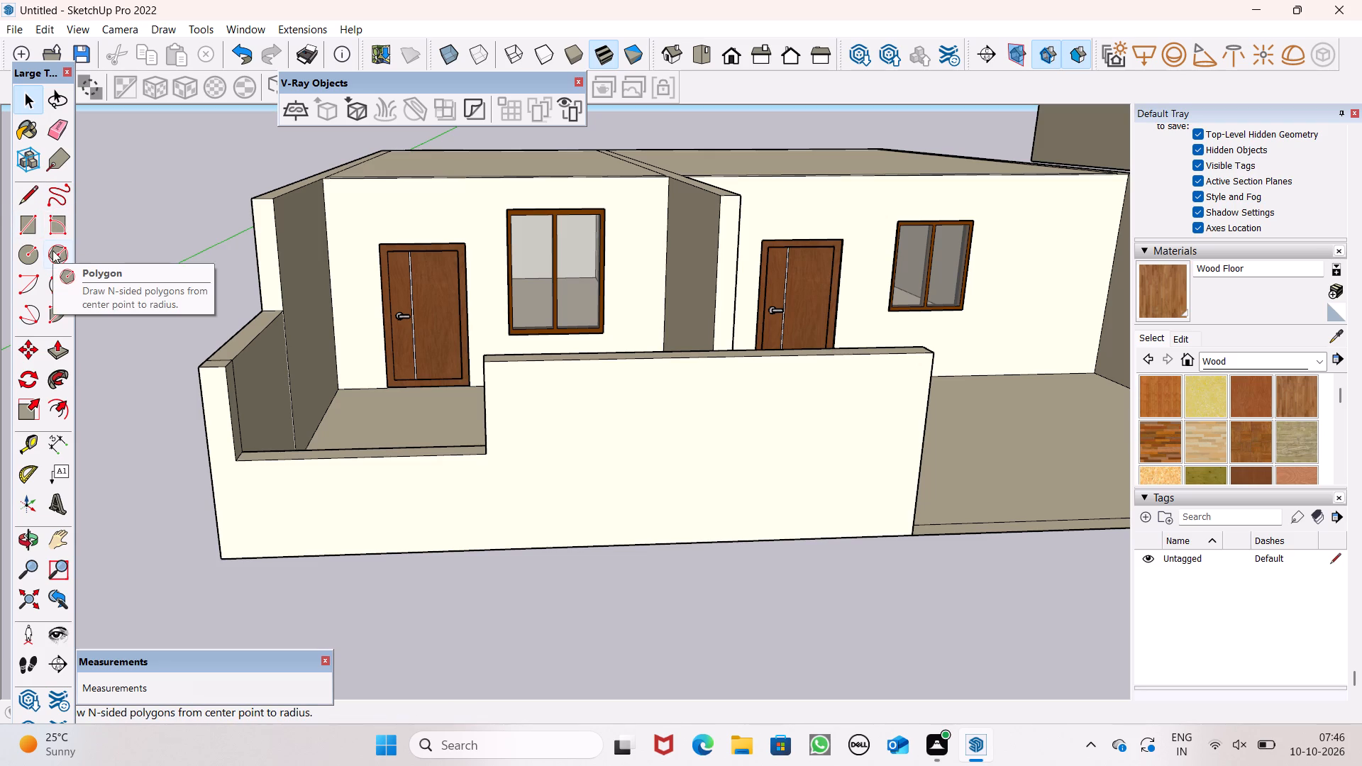
{"action": "left_click", "coordinate": [28, 215]}
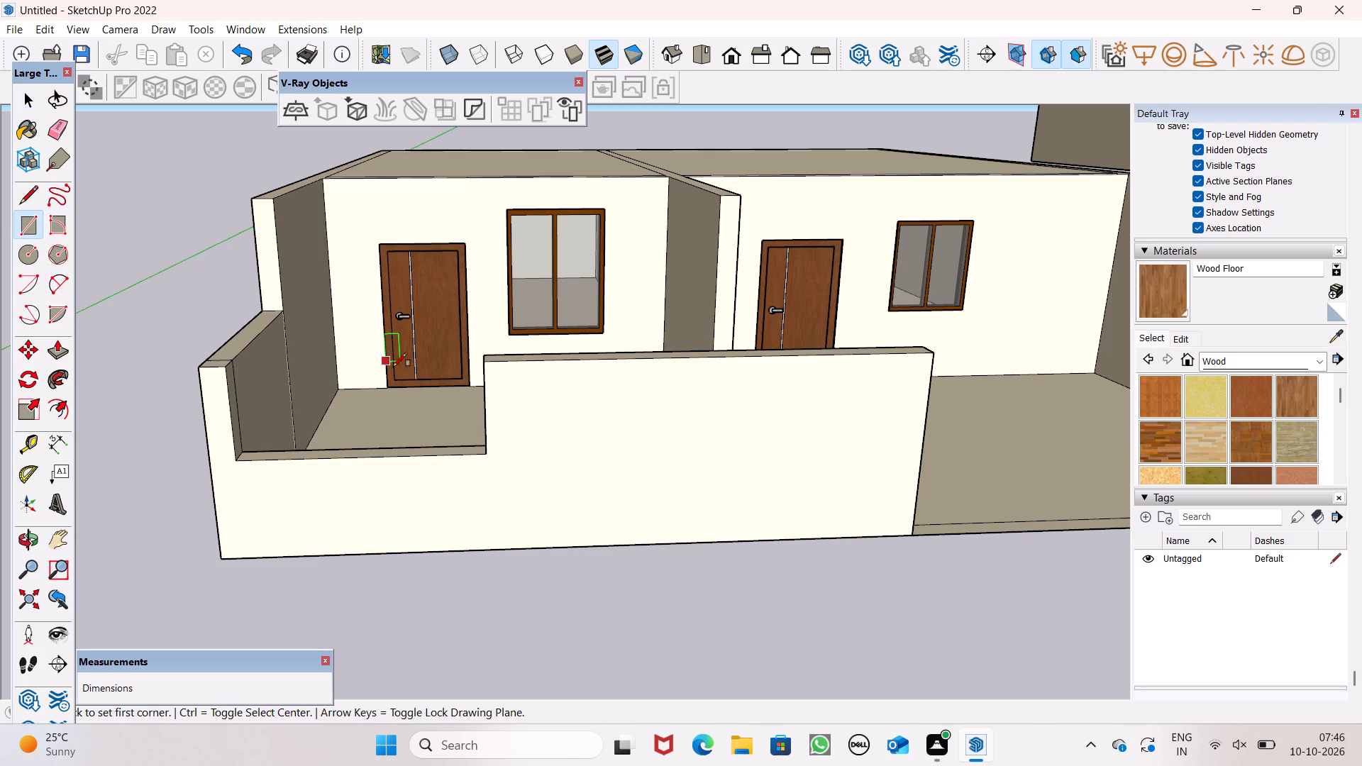
{"action": "scroll", "coordinate": [624, 444], "scroll_direction": "up", "scroll_amount": 1}
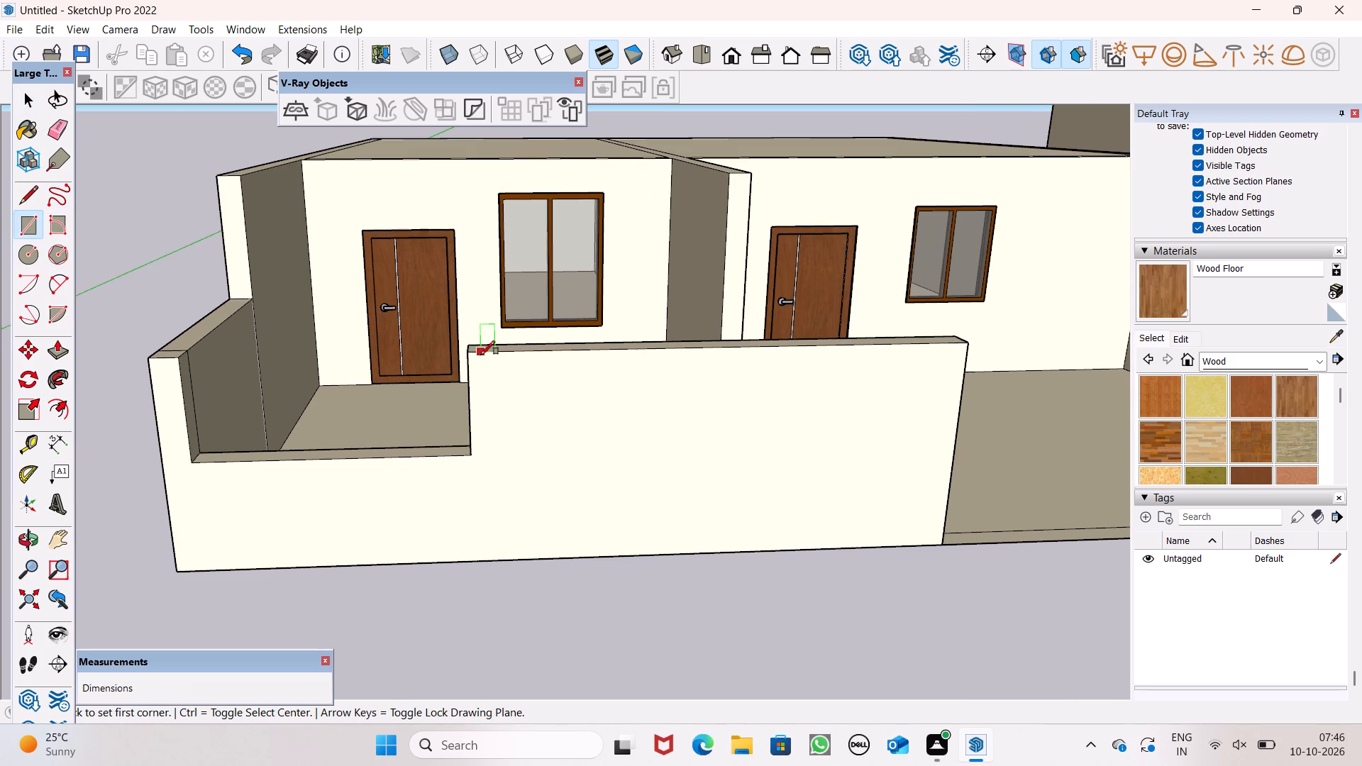
{"action": "scroll", "coordinate": [481, 355], "scroll_direction": "up", "scroll_amount": 5}
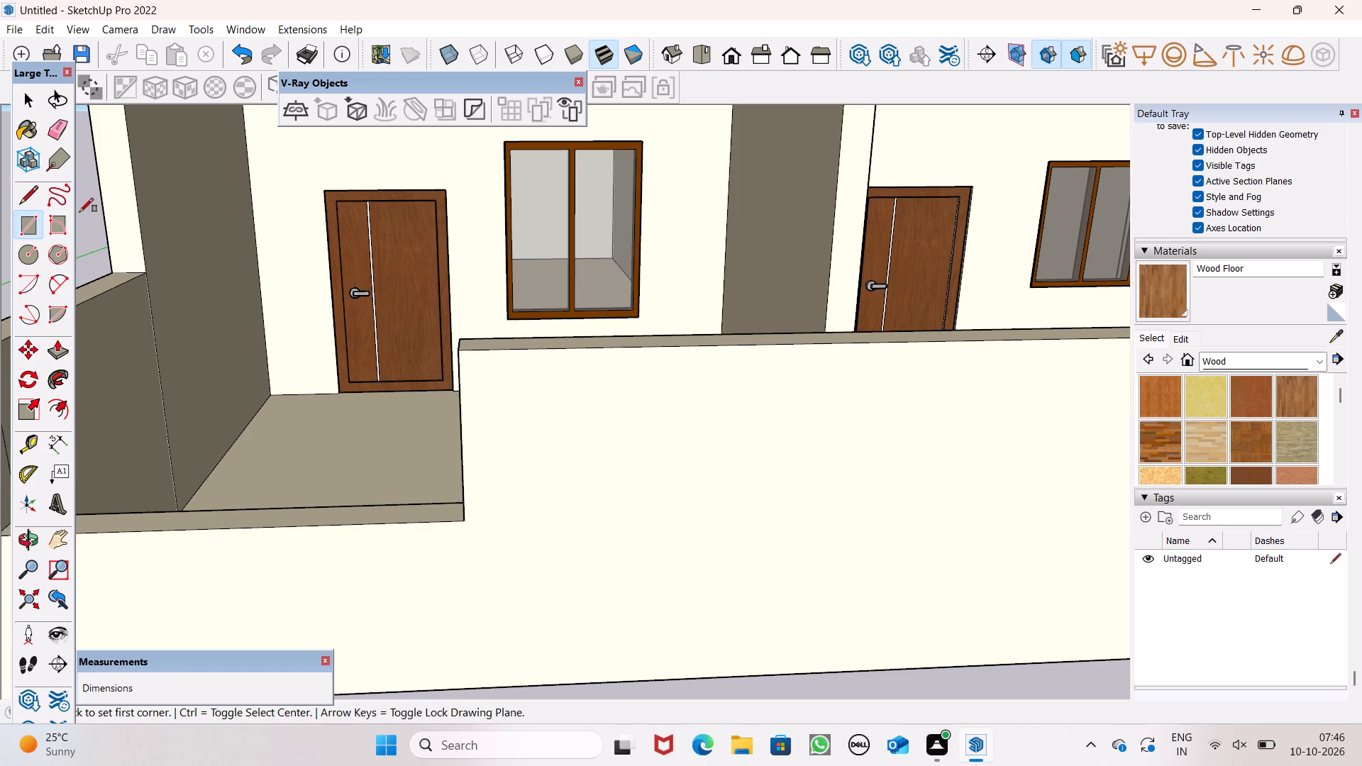
{"action": "left_click", "coordinate": [32, 194]}
{"action": "left_click", "coordinate": [27, 226]}
{"action": "left_click", "coordinate": [459, 353]}
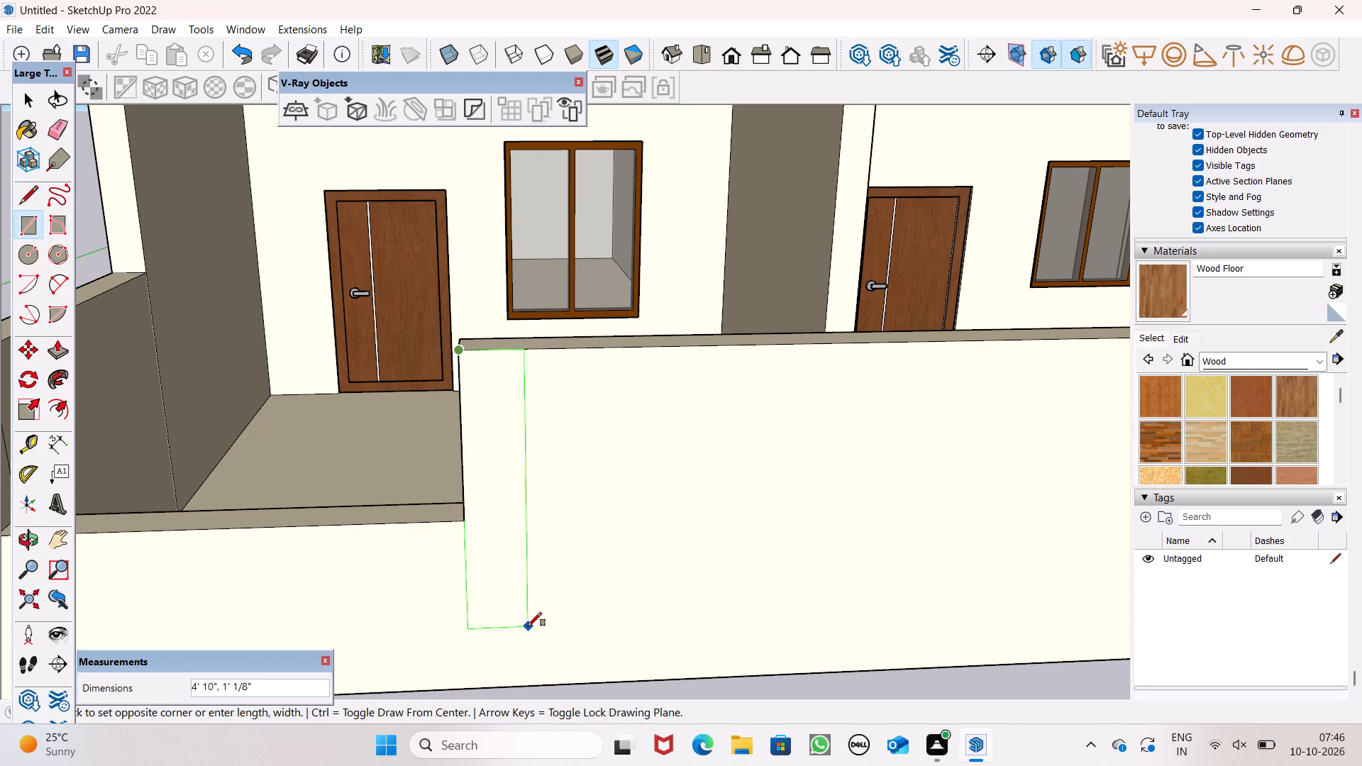
{"action": "left_click", "coordinate": [504, 608]}
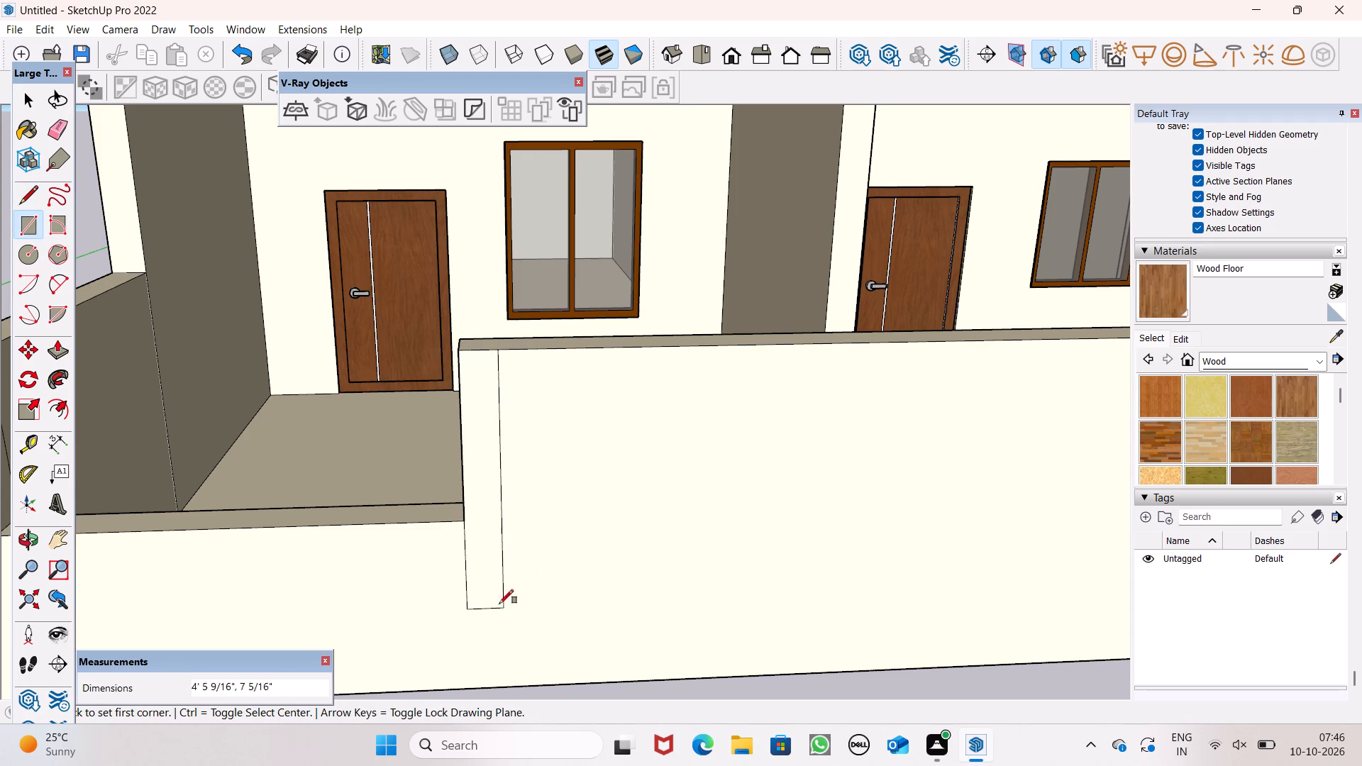
Draw a horizontal rectangle about 10' 3 1/2" long and 11" high along the front face's top edge, from the same corner.
{"action": "scroll", "coordinate": [445, 563], "scroll_direction": "down", "scroll_amount": 5}
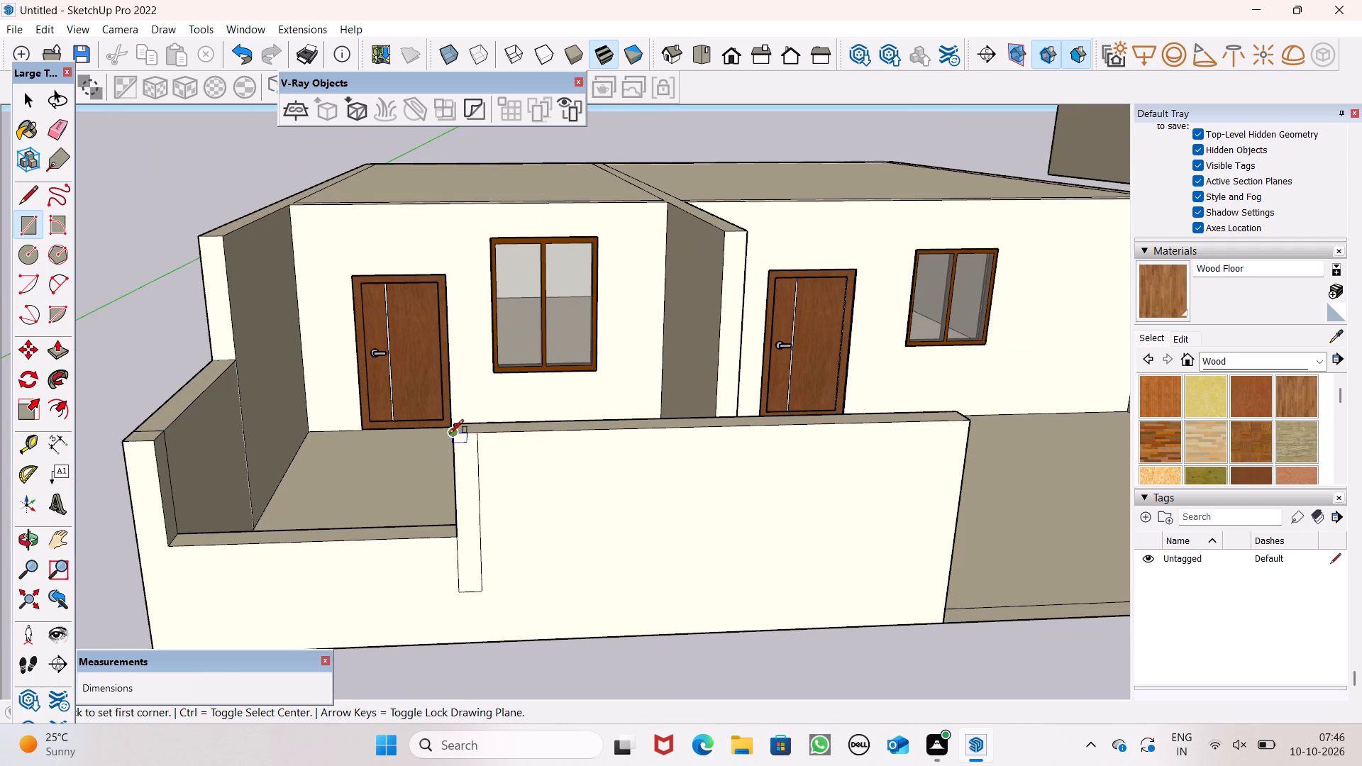
{"action": "left_click", "coordinate": [450, 431]}
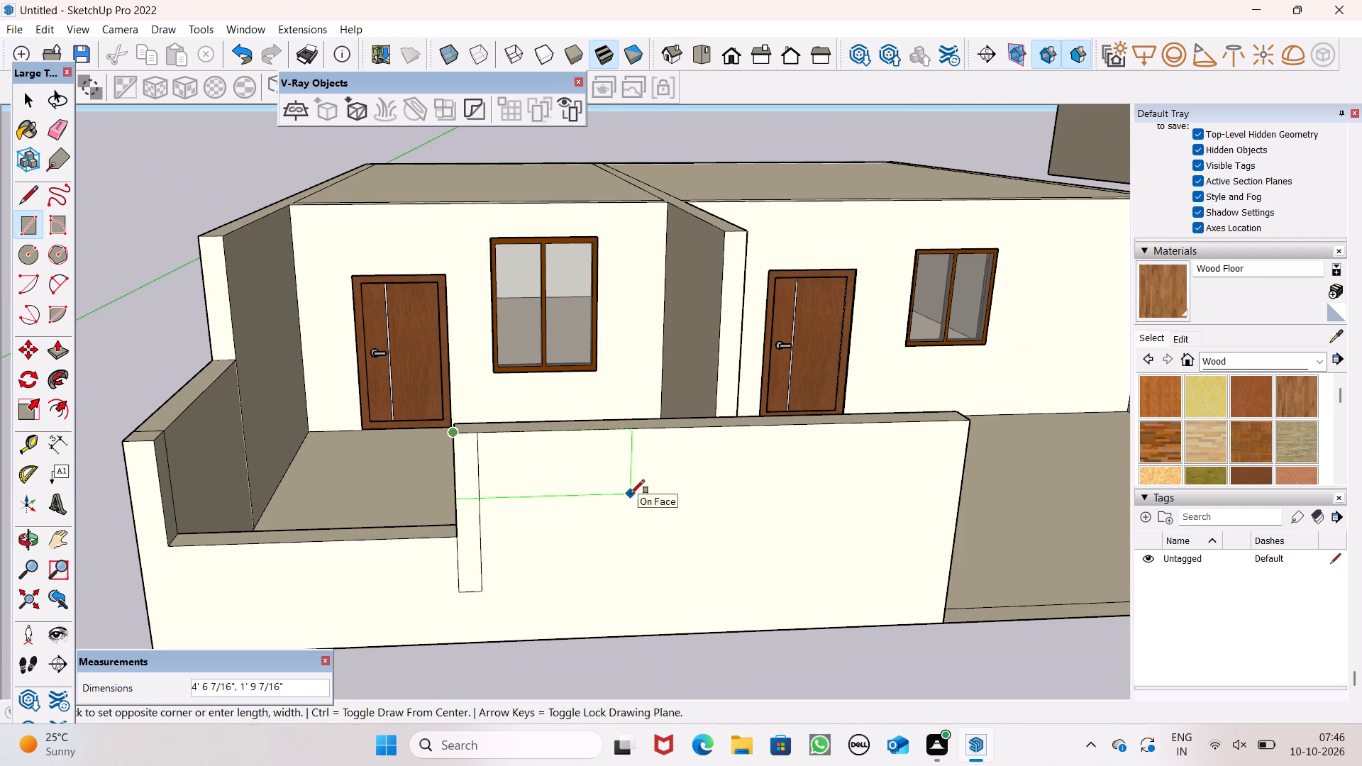
{"action": "left_click", "coordinate": [849, 456]}
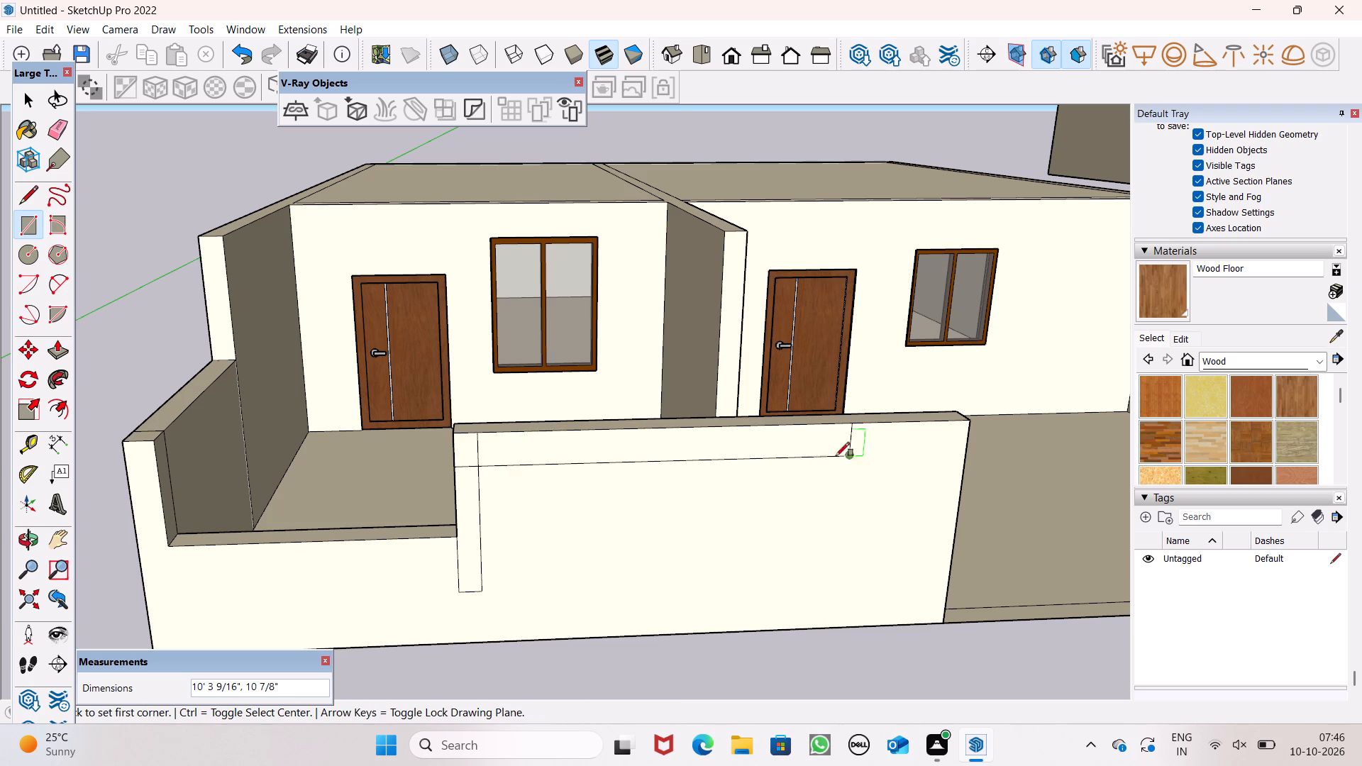
Draw a full-height vertical rectangle about 1' 1/2" wide and 6' high on the front face, across the horizontal strip's far end.
{"action": "left_click", "coordinate": [814, 427]}
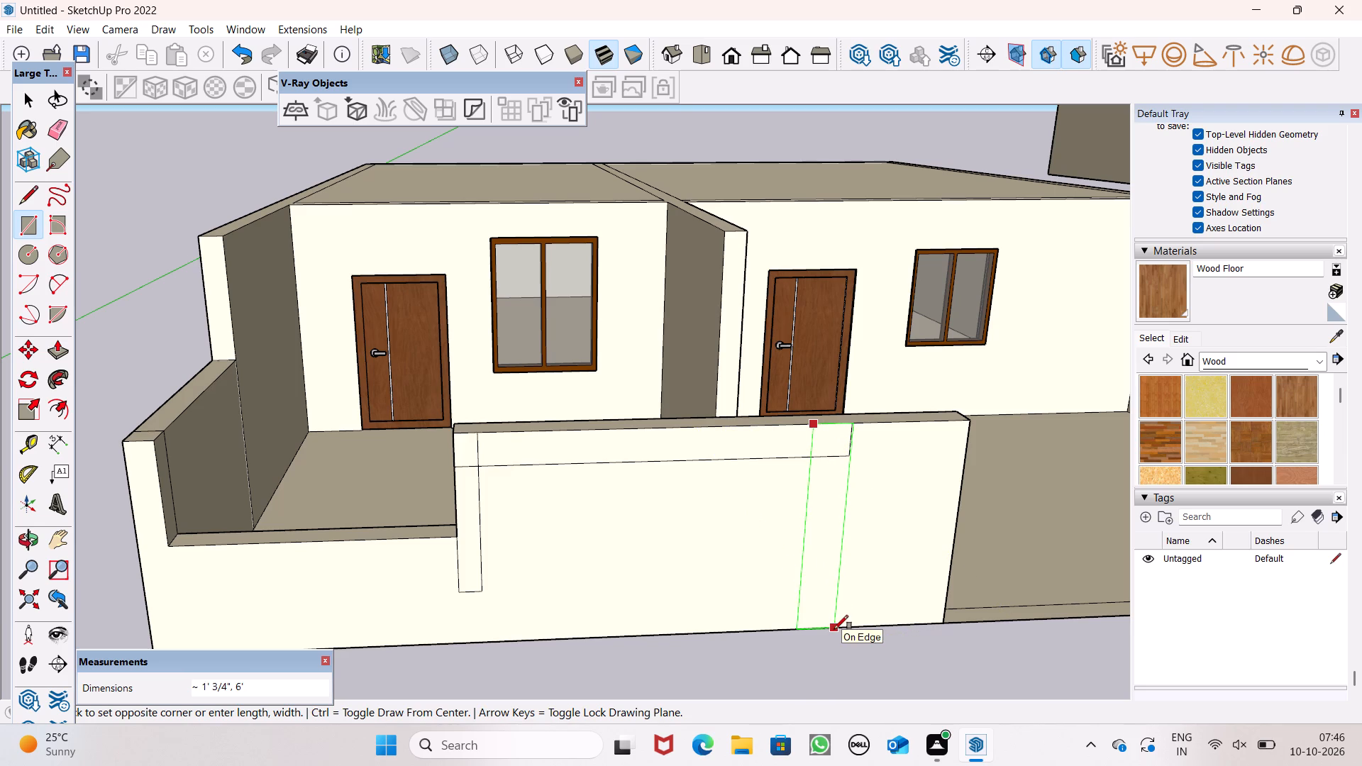
{"action": "scroll", "coordinate": [832, 631], "scroll_direction": "up", "scroll_amount": 4}
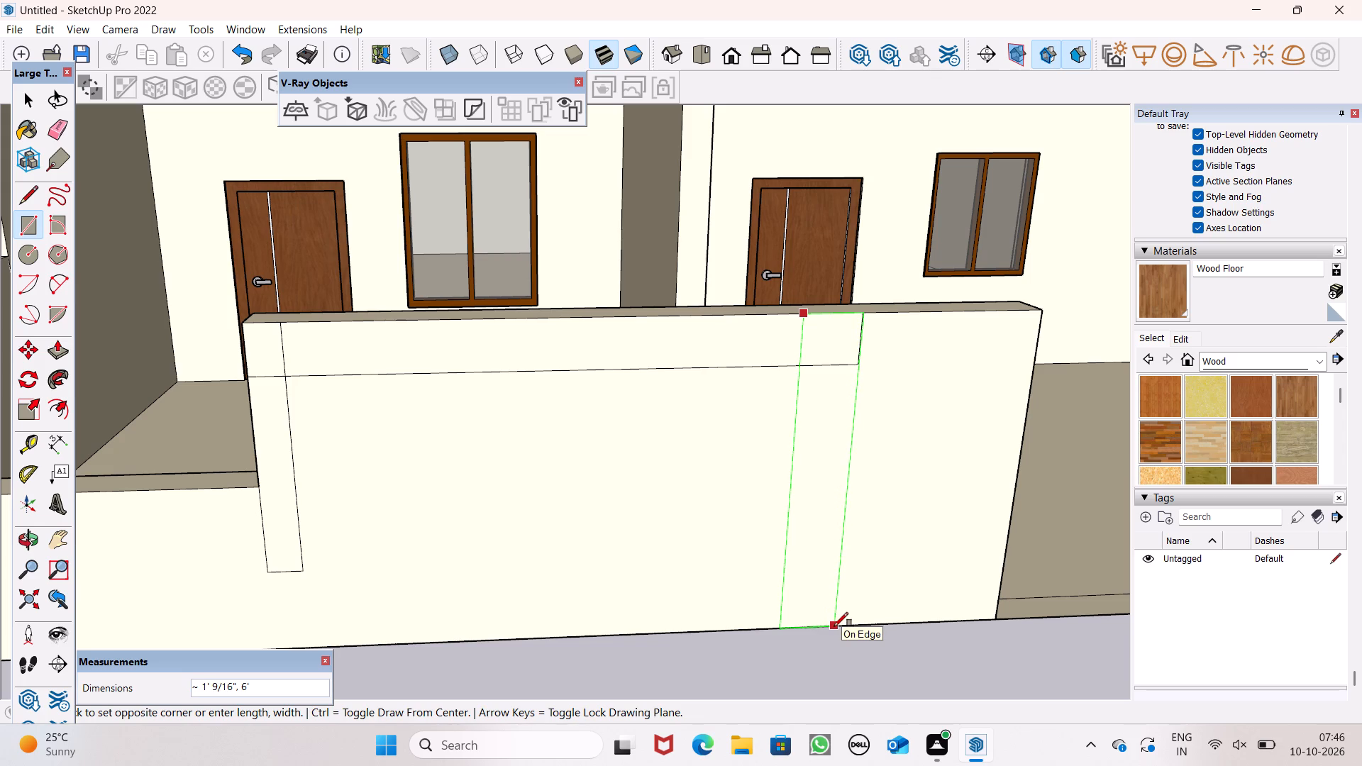
{"action": "left_click", "coordinate": [834, 626]}
{"action": "scroll", "coordinate": [748, 530], "scroll_direction": "down", "scroll_amount": 4}
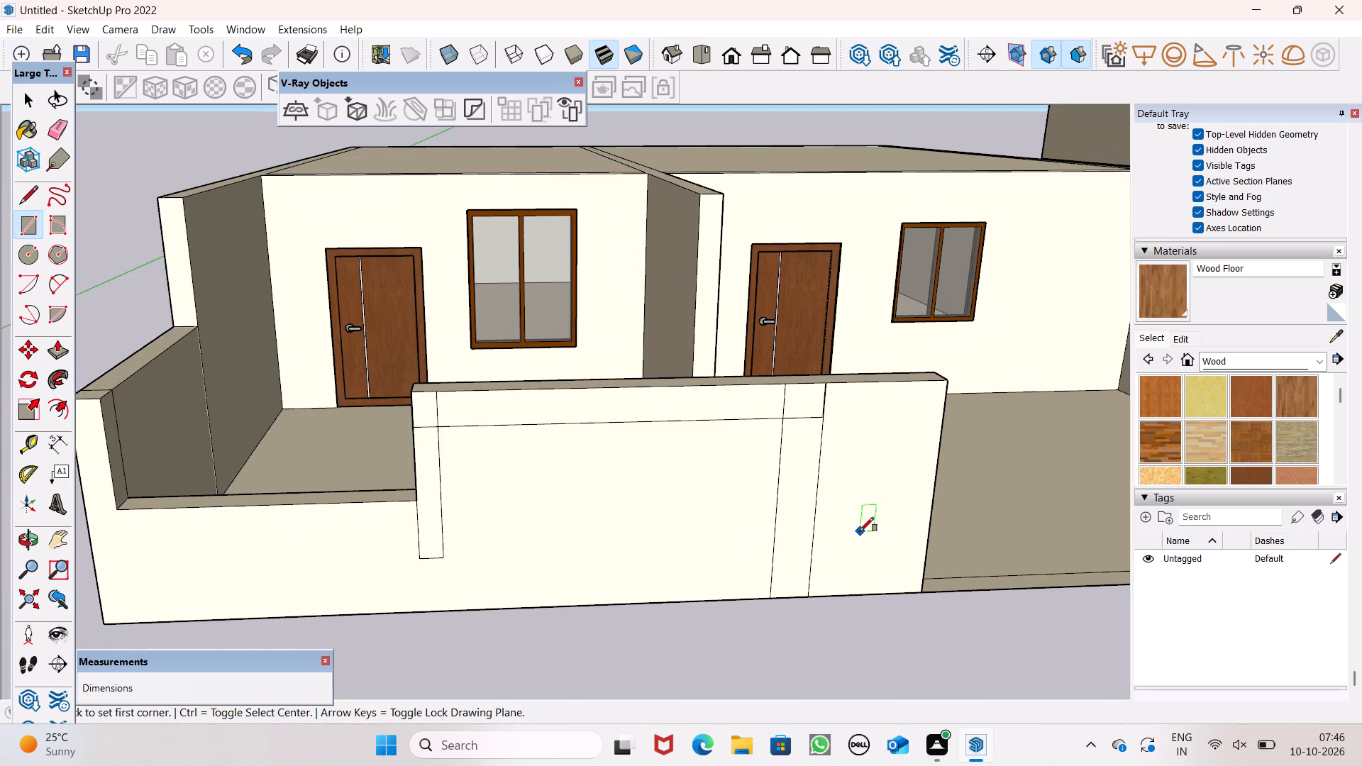
Undo the last full-height vertical rectangle drawn across the horizontal strip's far end on the front wall.
{"action": "scroll", "coordinate": [860, 531], "scroll_direction": "up", "scroll_amount": 4}
{"action": "key", "text": "space"}
{"action": "scroll", "coordinate": [877, 440], "scroll_direction": "up", "scroll_amount": 1}
{"action": "key", "text": "ctrl+z"}
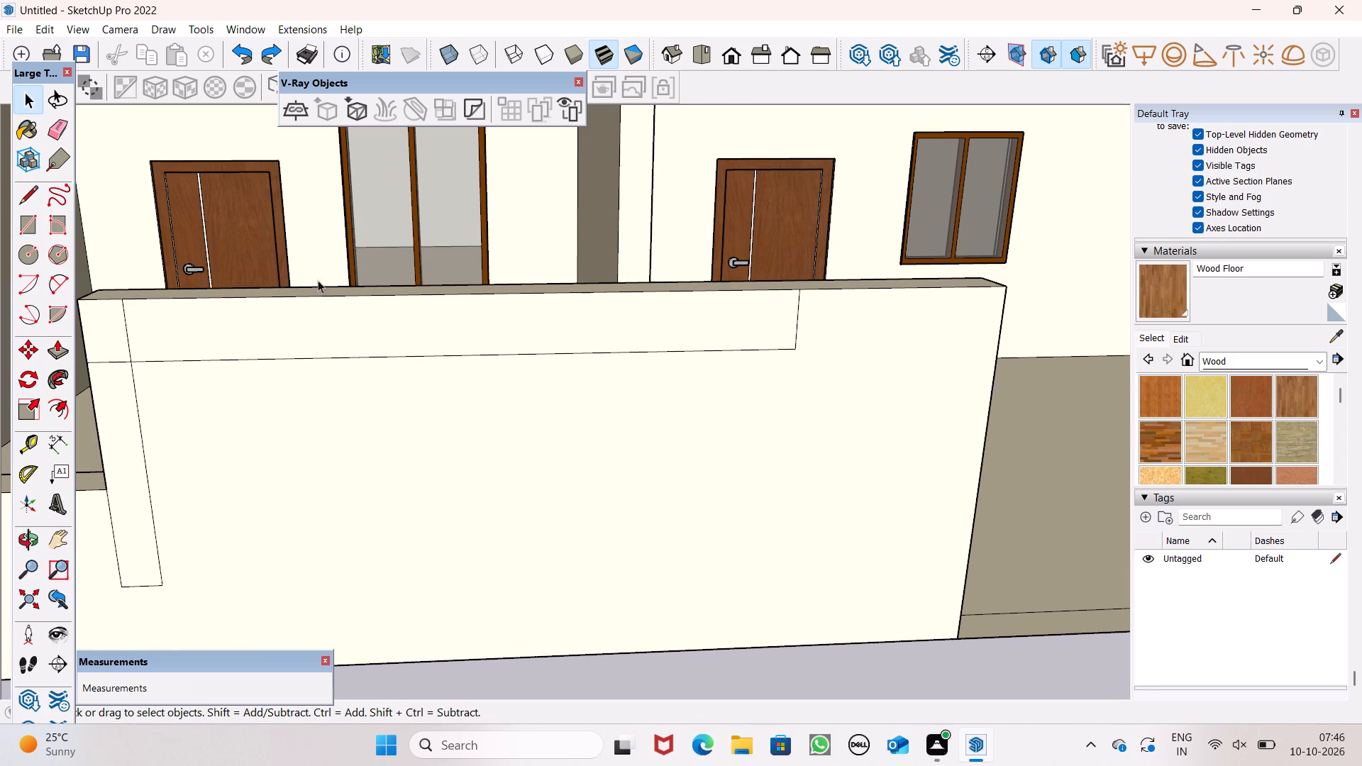
Draw a full-height vertical rectangle about 6' high and 10" wide on the front wall, its outer side aligned with the horizontal strip's far end.
{"action": "left_click", "coordinate": [31, 219]}
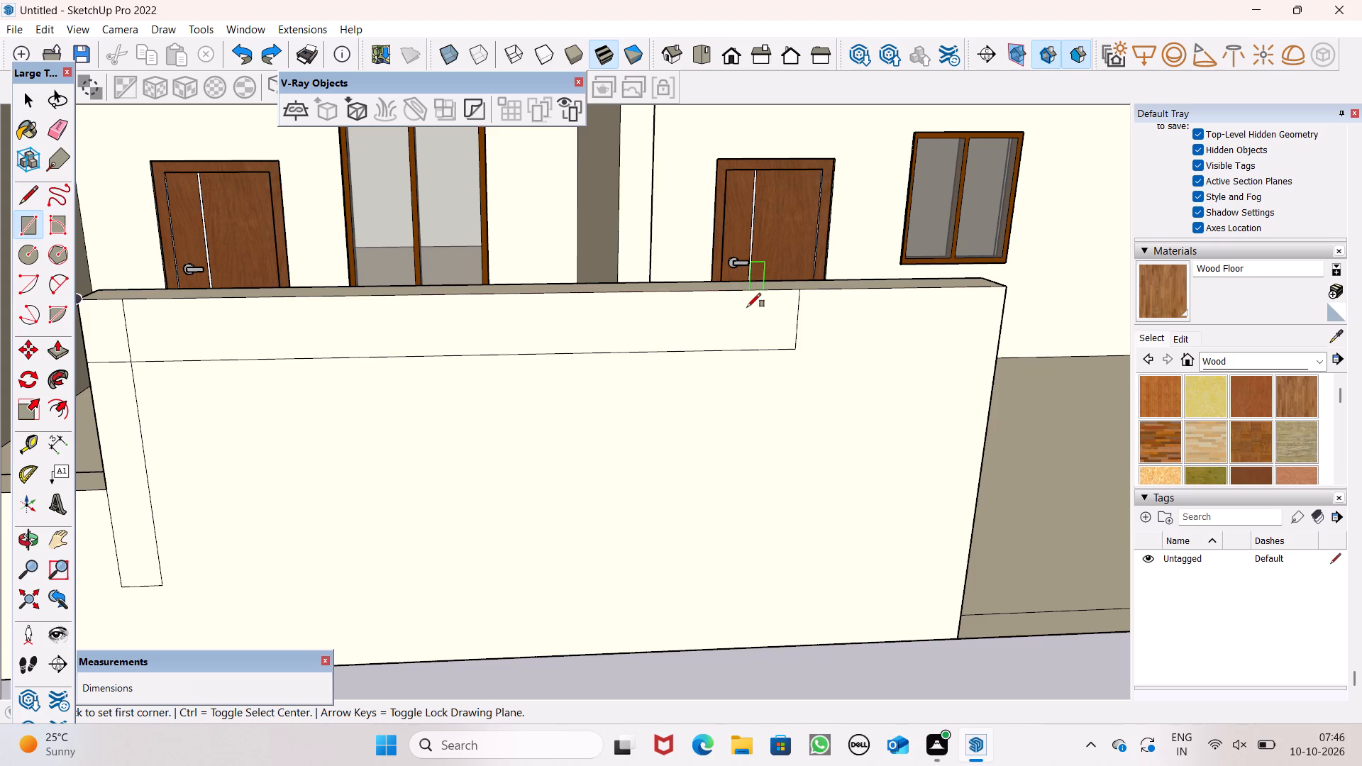
{"action": "left_click", "coordinate": [744, 290]}
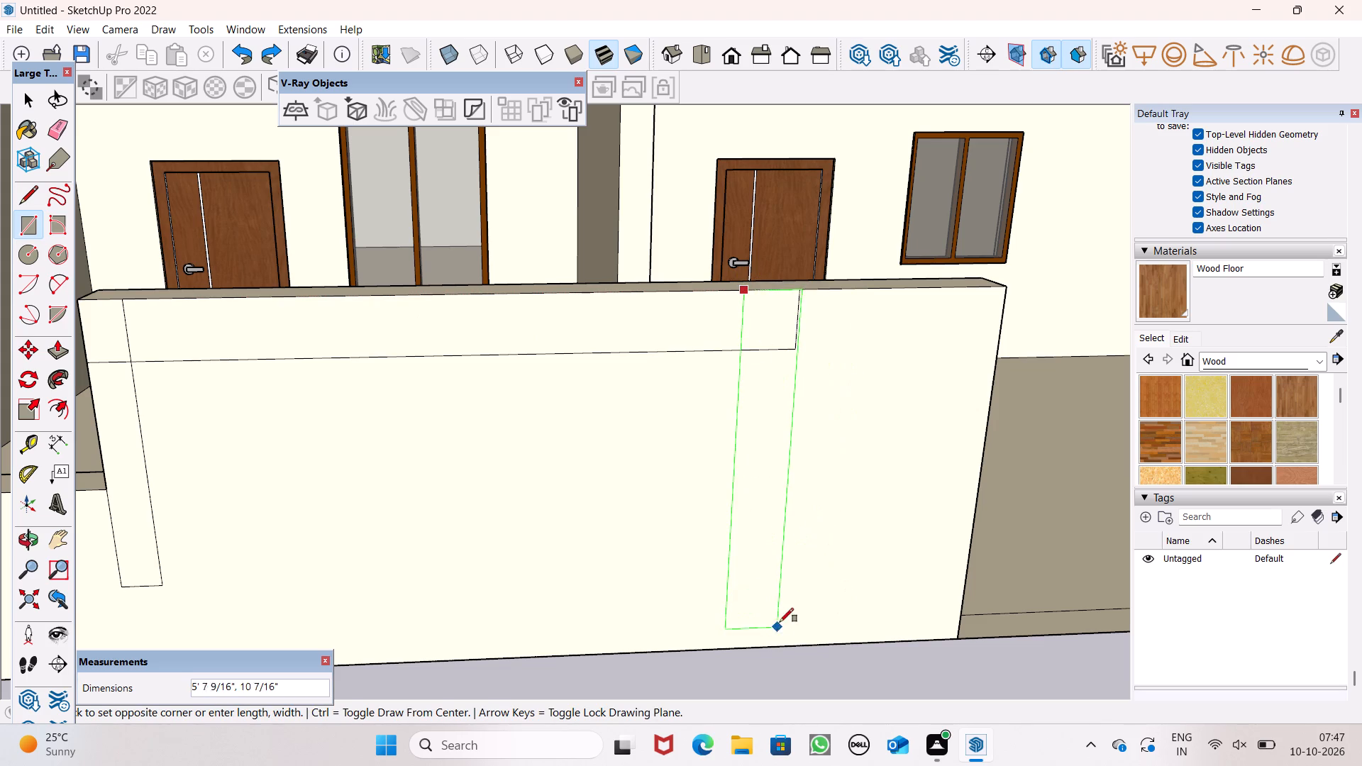
{"action": "scroll", "coordinate": [760, 661], "scroll_direction": "up", "scroll_amount": 7}
{"action": "scroll", "coordinate": [765, 654], "scroll_direction": "down", "scroll_amount": 5}
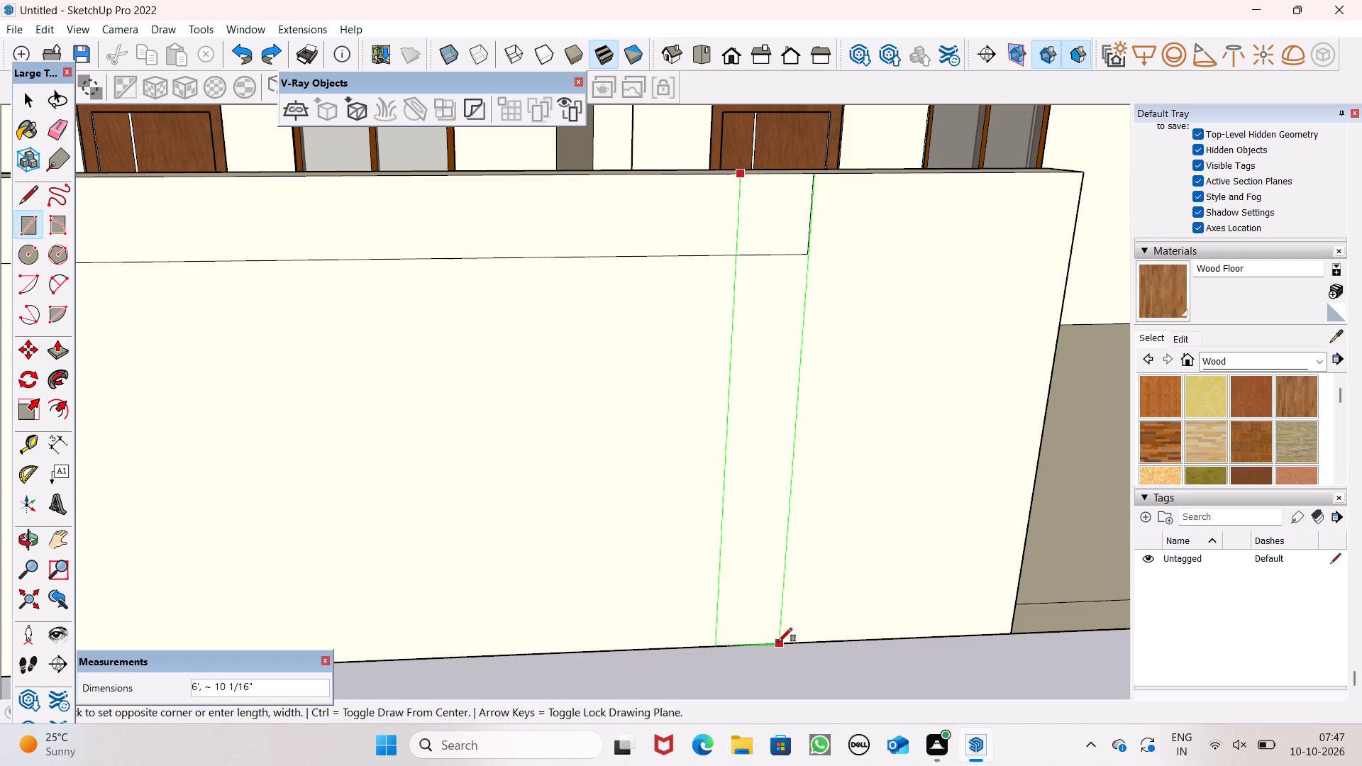
{"action": "left_click", "coordinate": [777, 642]}
{"action": "scroll", "coordinate": [808, 583], "scroll_direction": "down", "scroll_amount": 10}
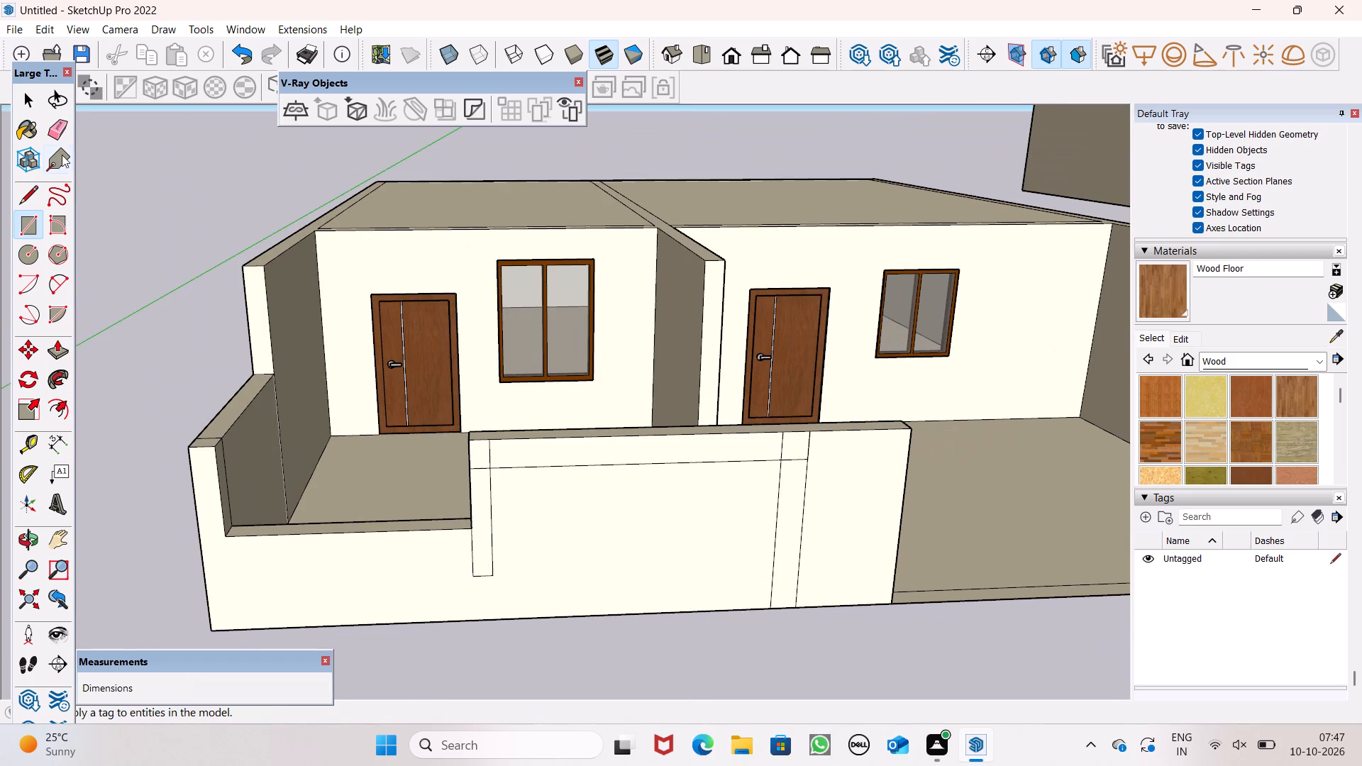
Erase the overlapping edges at both corners so the vertical and horizontal strips merge into one continuous frame face.
{"action": "left_click", "coordinate": [49, 128]}
{"action": "scroll", "coordinate": [504, 413], "scroll_direction": "up", "scroll_amount": 4}
{"action": "left_click_drag", "start_coordinate": [474, 484], "coordinate": [445, 507]}
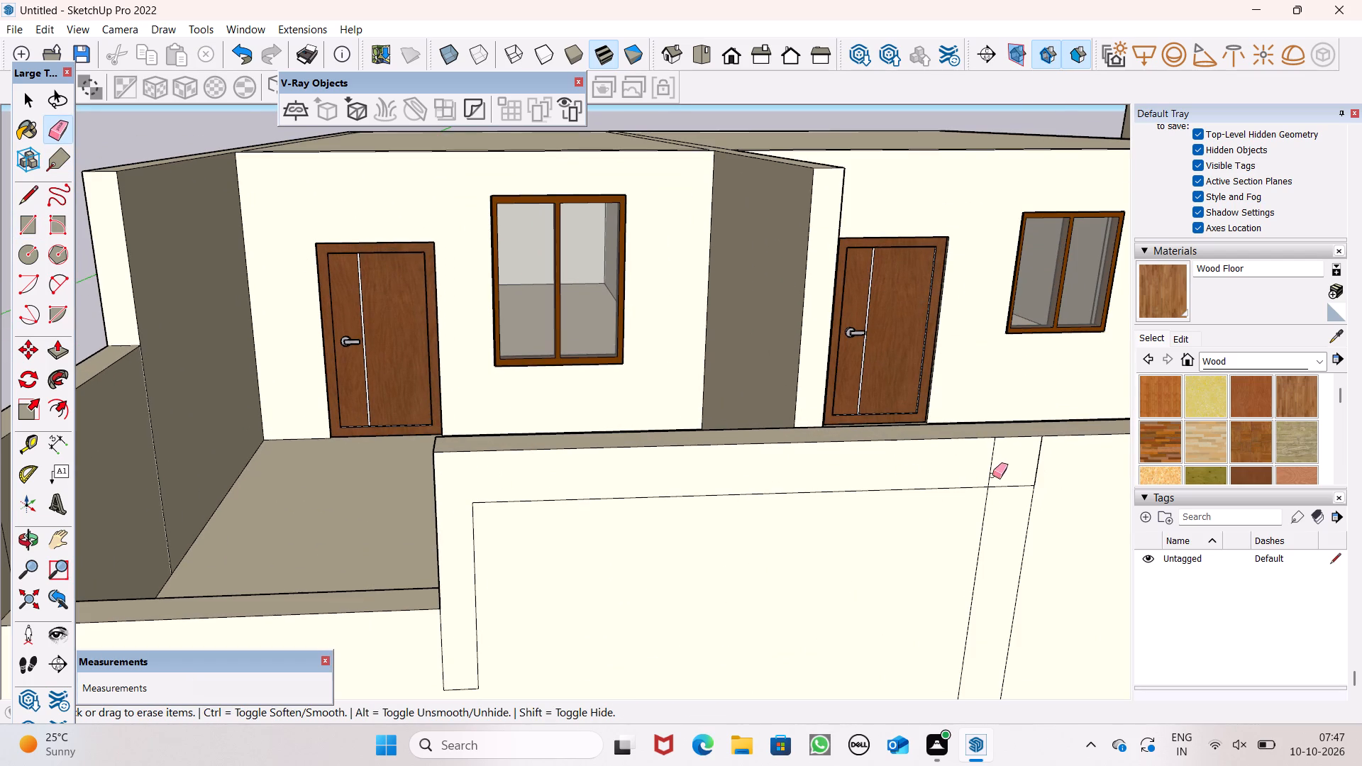
{"action": "left_click_drag", "start_coordinate": [990, 474], "coordinate": [1004, 494]}
{"action": "scroll", "coordinate": [742, 407], "scroll_direction": "down", "scroll_amount": 4}
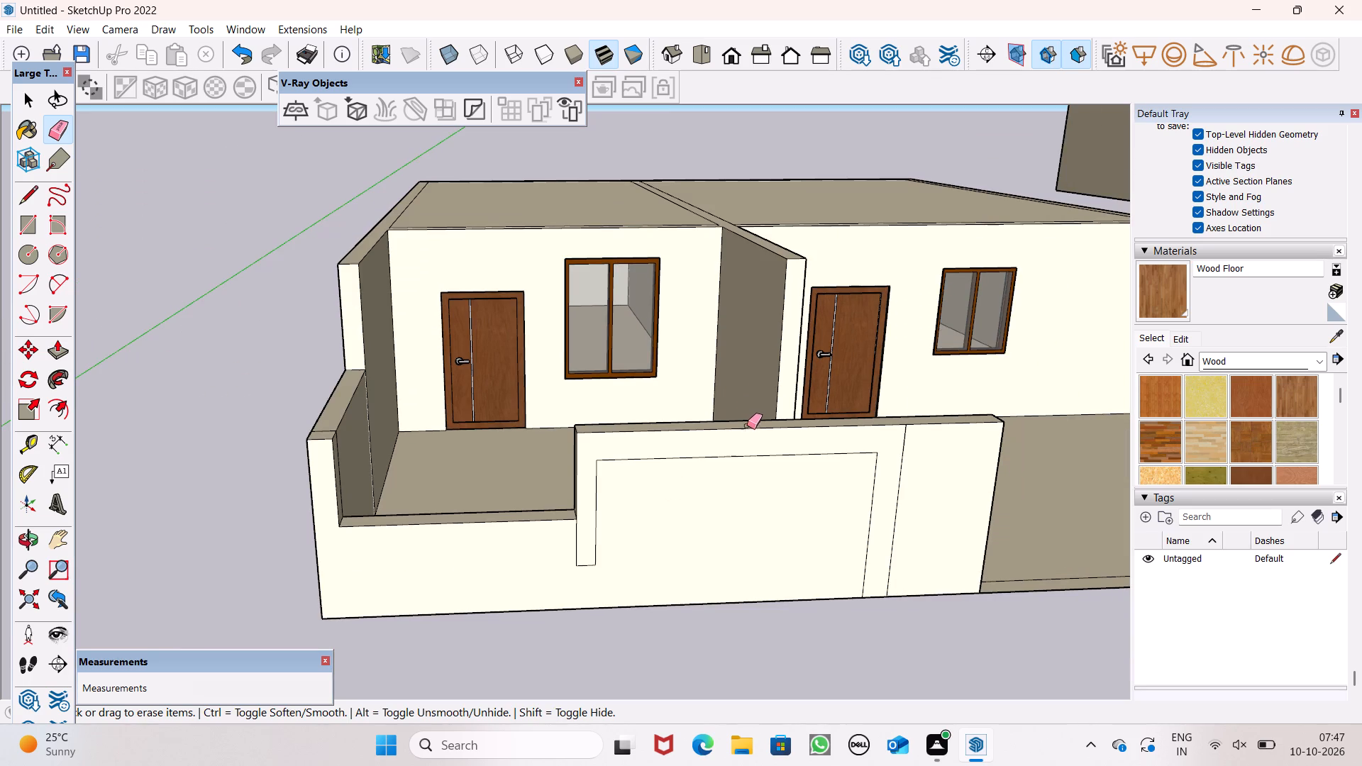
{"action": "key", "text": "space"}
Pull the frame face outward from the front wall by about 4 1/16" and a further 2 11/16".
{"action": "left_click", "coordinate": [62, 348]}
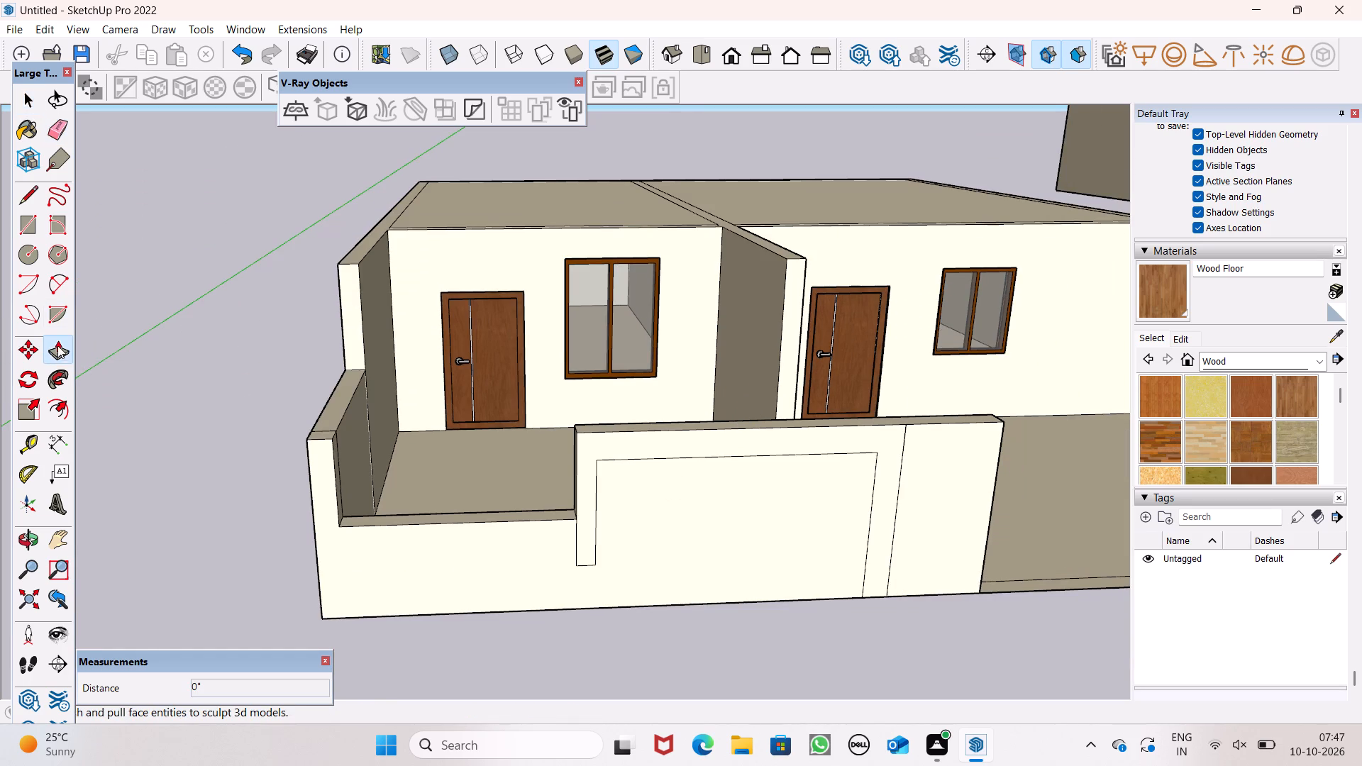
{"action": "scroll", "coordinate": [794, 508], "scroll_direction": "up", "scroll_amount": 3}
{"action": "left_click_drag", "start_coordinate": [911, 516], "coordinate": [916, 523]}
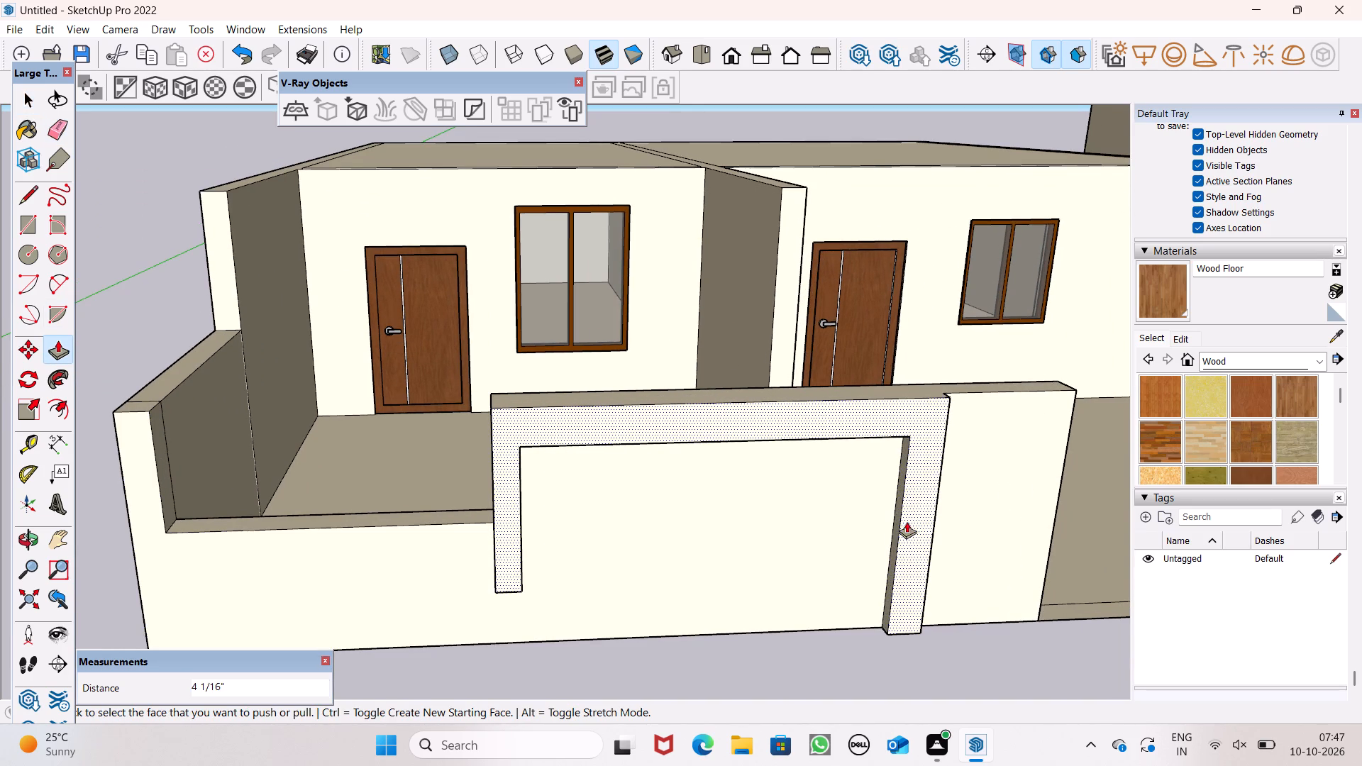
{"action": "scroll", "coordinate": [899, 521], "scroll_direction": "down", "scroll_amount": 2}
{"action": "middle_click_drag", "start_coordinate": [894, 529], "coordinate": [778, 595]}
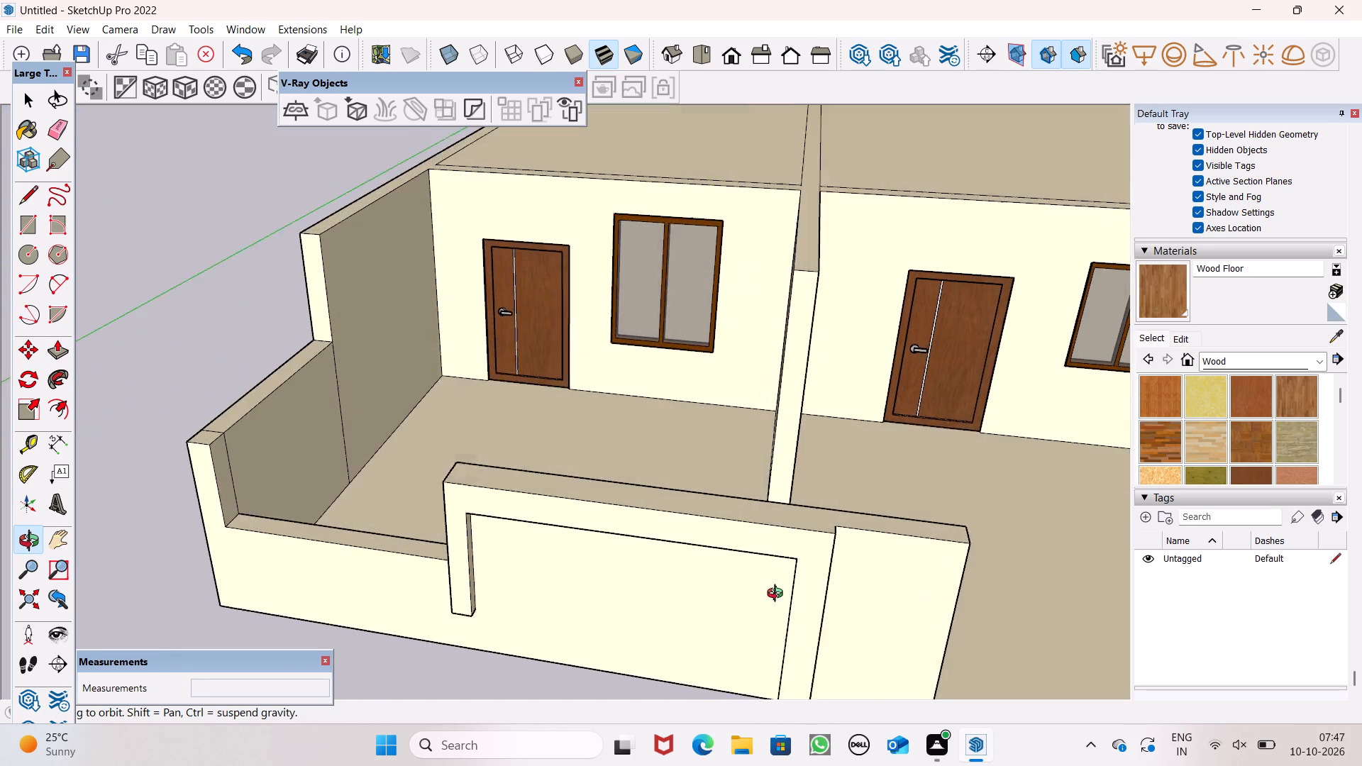
{"action": "middle_click_drag", "start_coordinate": [778, 595], "coordinate": [825, 535]}
{"action": "left_click", "coordinate": [859, 531]}
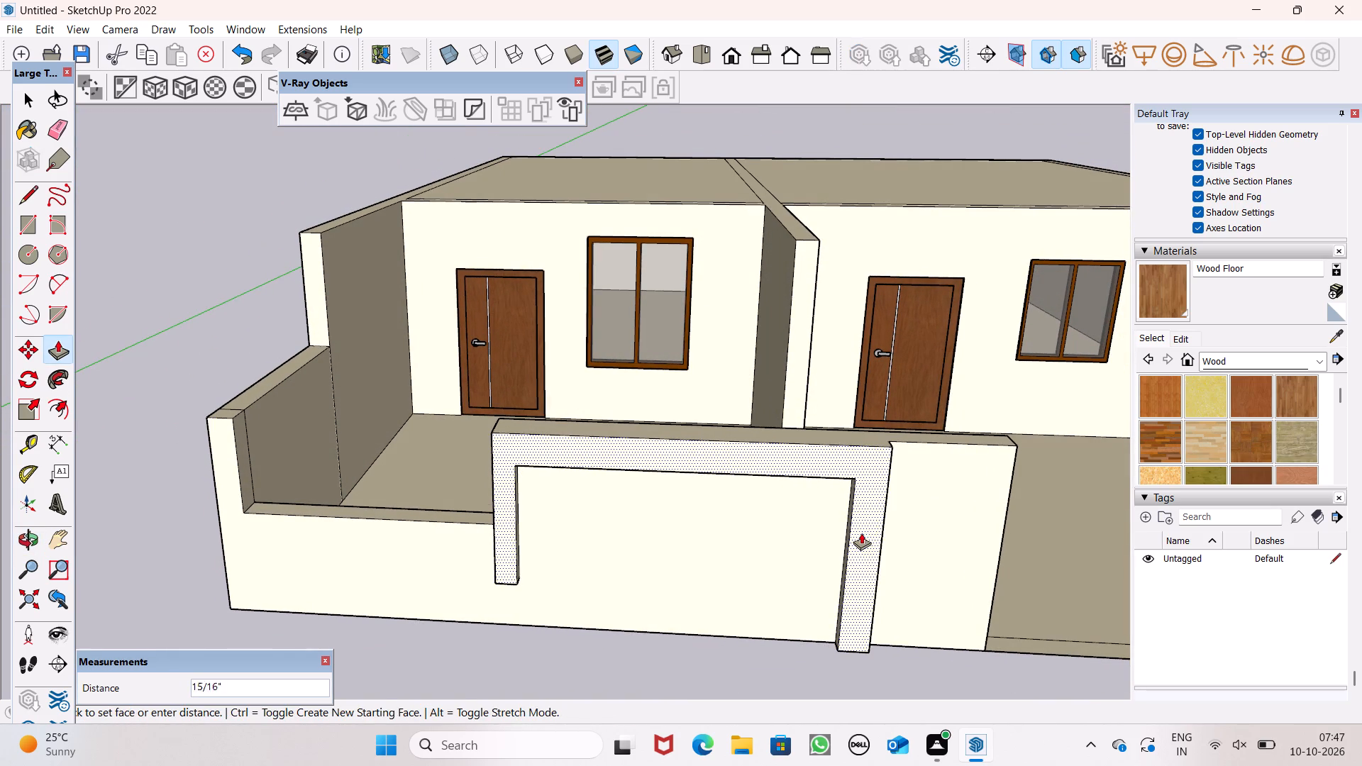
{"action": "middle_click_drag", "start_coordinate": [854, 536], "coordinate": [872, 490]}
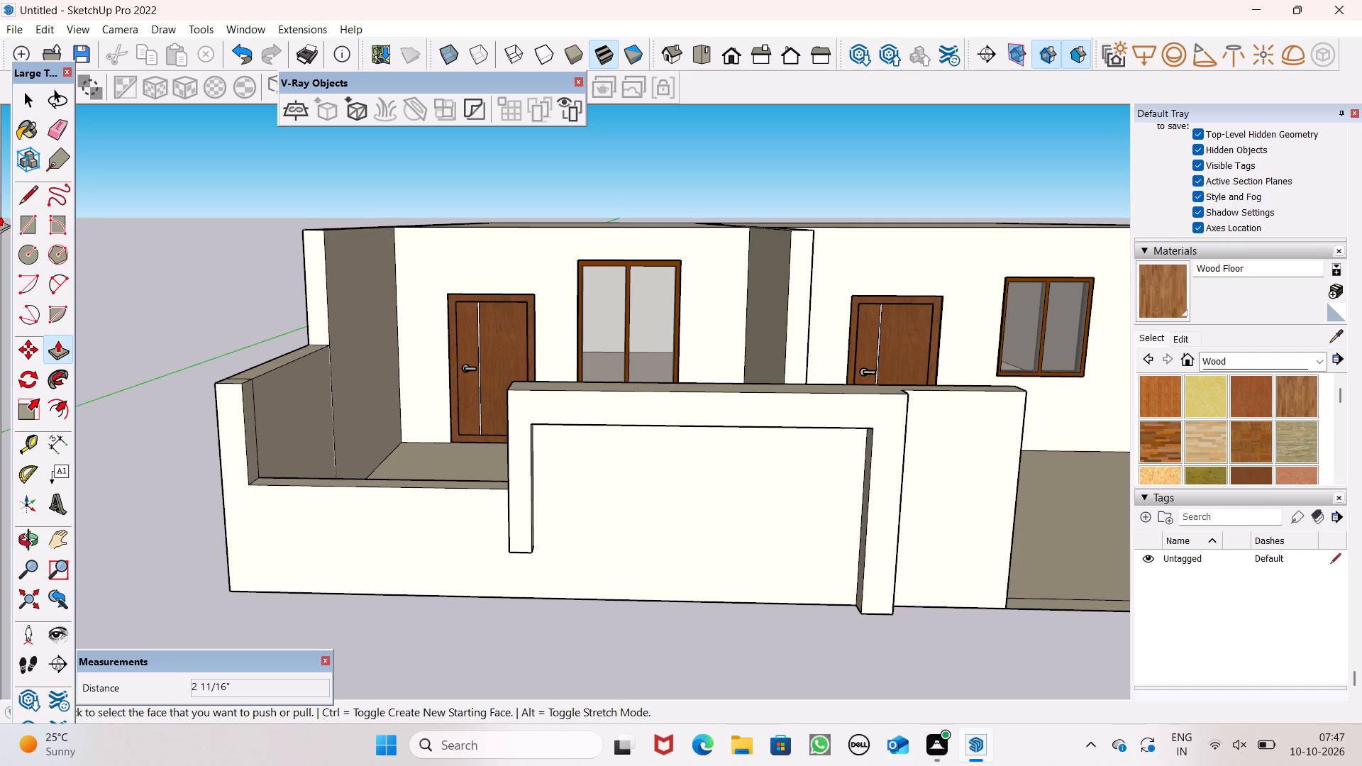
Draw a rectangle about 8' 10 1/4" long and 1' 10" high on the recessed wall, from the short leg's lower inner edge to the tall leg's base.
{"action": "left_click", "coordinate": [27, 223]}
{"action": "middle_click_drag", "start_coordinate": [620, 587], "coordinate": [602, 503]}
{"action": "scroll", "coordinate": [622, 555], "scroll_direction": "up", "scroll_amount": 1}
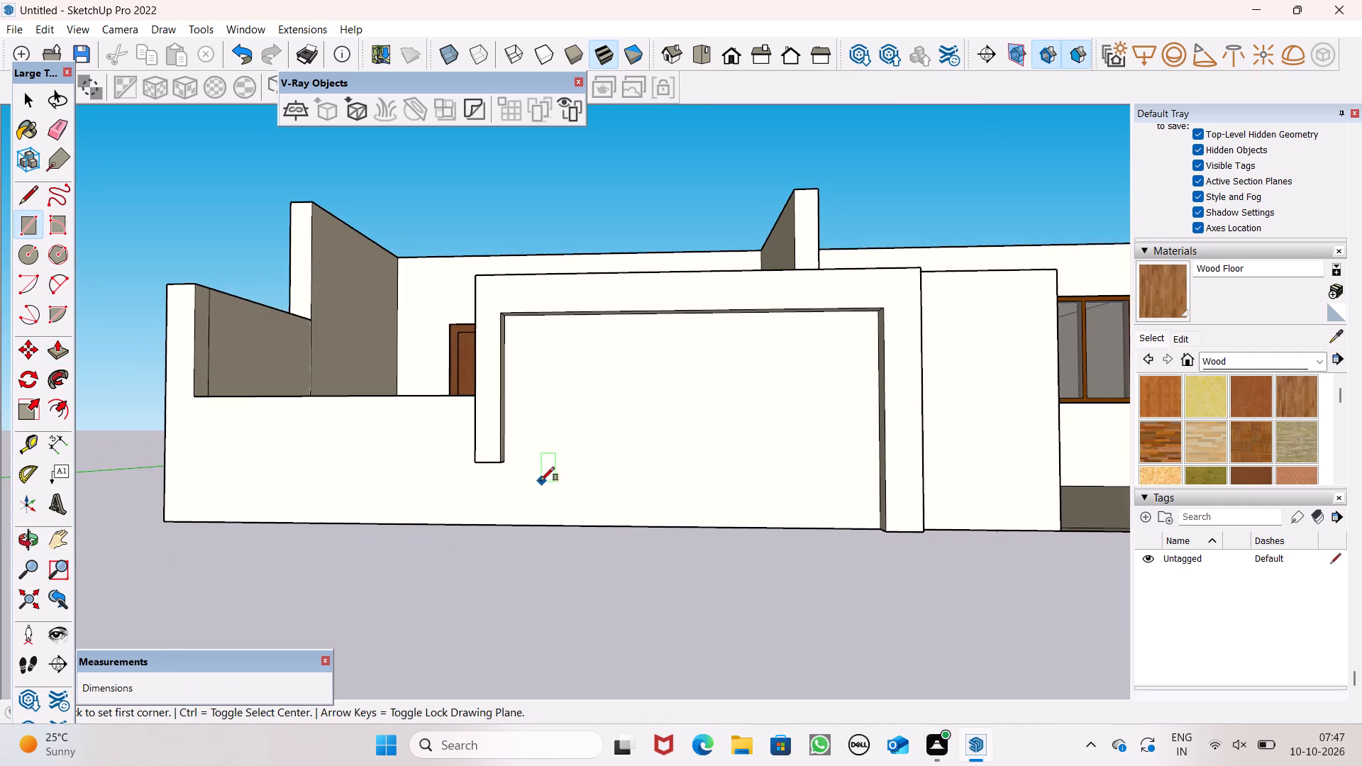
{"action": "scroll", "coordinate": [474, 461], "scroll_direction": "up", "scroll_amount": 3}
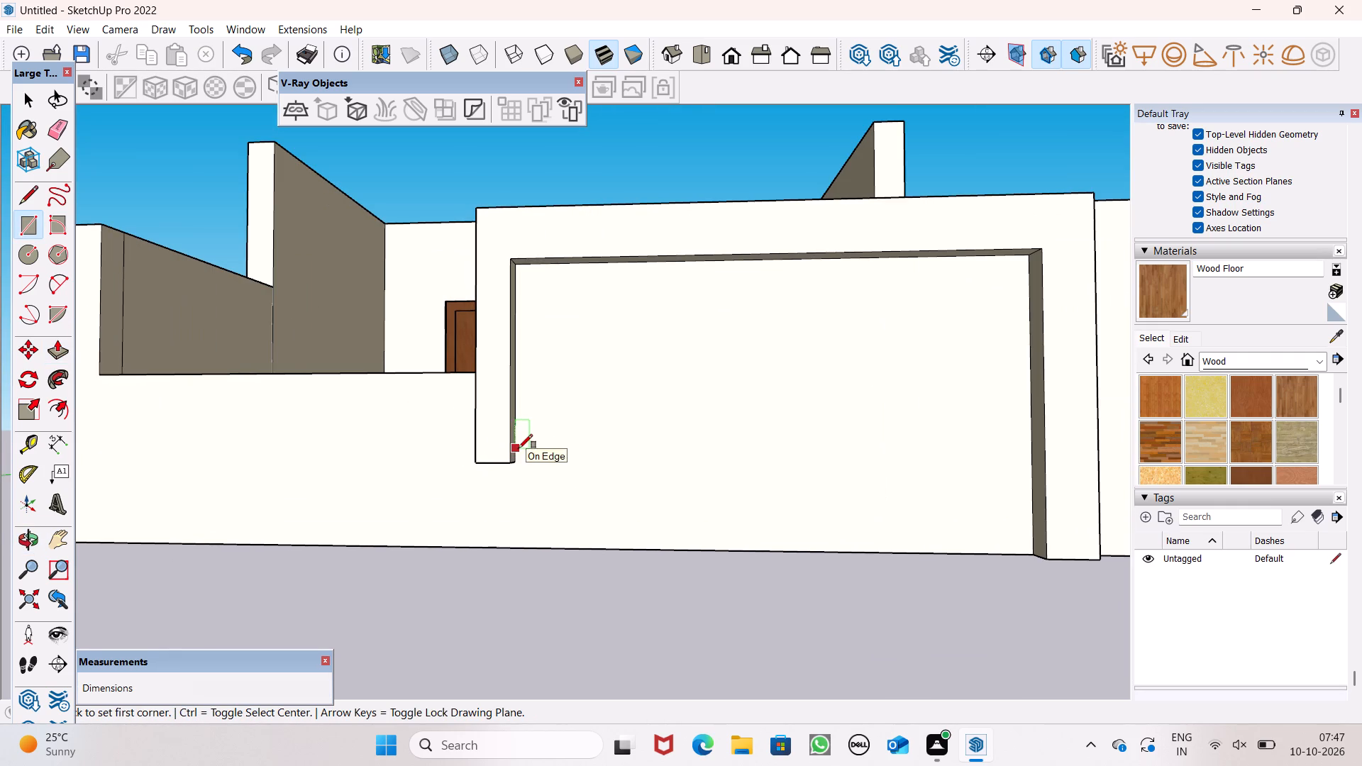
{"action": "left_click", "coordinate": [519, 445]}
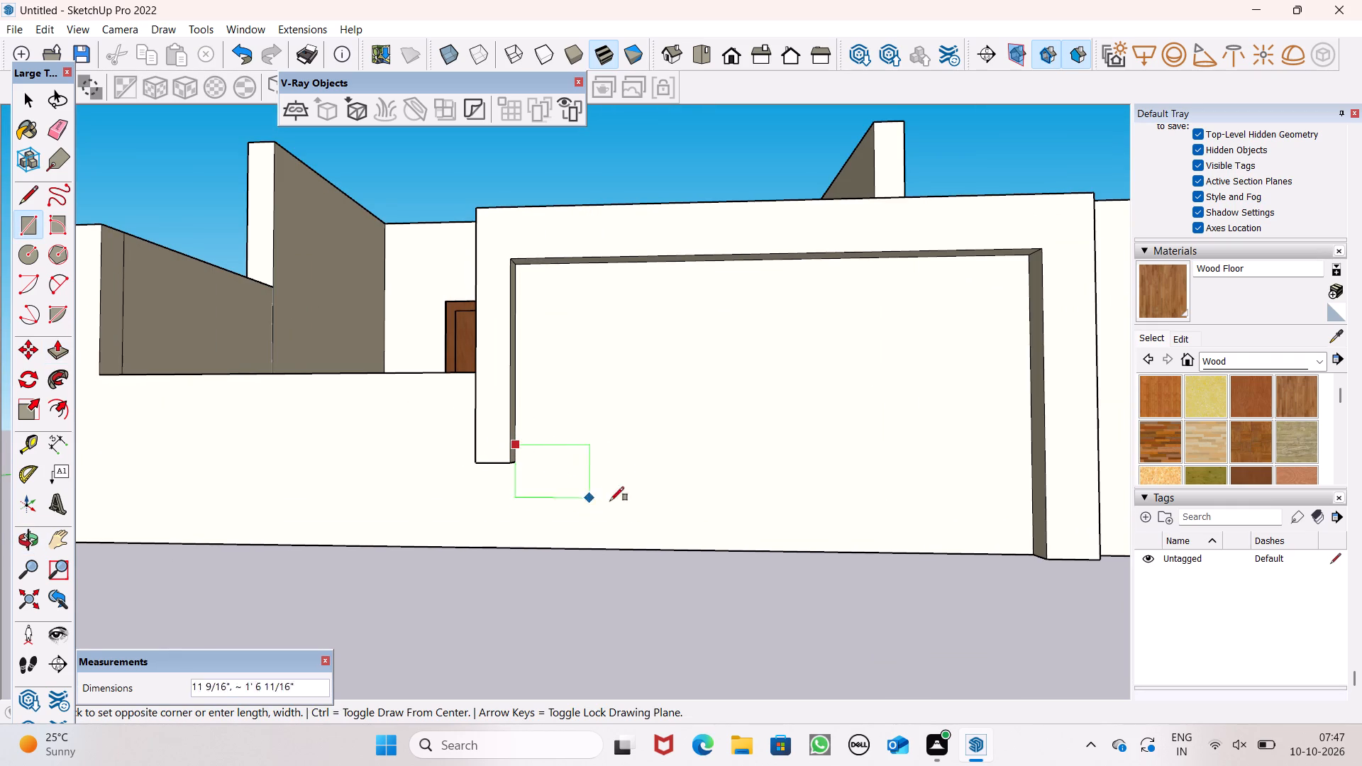
{"action": "left_click", "coordinate": [1031, 548]}
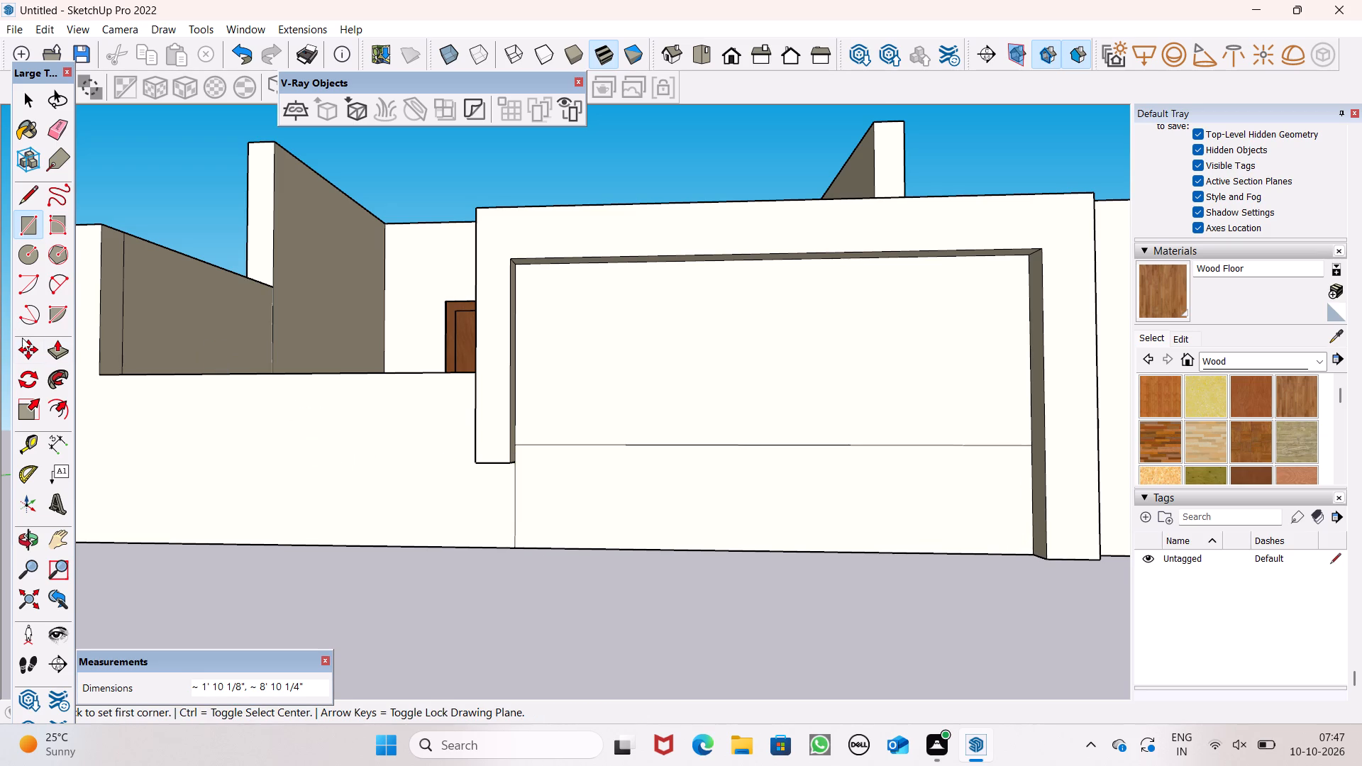
Pull the lower rectangle outward about 6 3/4", flush with the frame's front face.
{"action": "left_click", "coordinate": [52, 353]}
{"action": "scroll", "coordinate": [338, 360], "scroll_direction": "down", "scroll_amount": 3}
{"action": "scroll", "coordinate": [559, 404], "scroll_direction": "down", "scroll_amount": 1}
{"action": "middle_click_drag", "start_coordinate": [548, 428], "coordinate": [644, 582]}
{"action": "scroll", "coordinate": [644, 580], "scroll_direction": "up", "scroll_amount": 5}
{"action": "left_click_drag", "start_coordinate": [638, 574], "coordinate": [638, 579]}
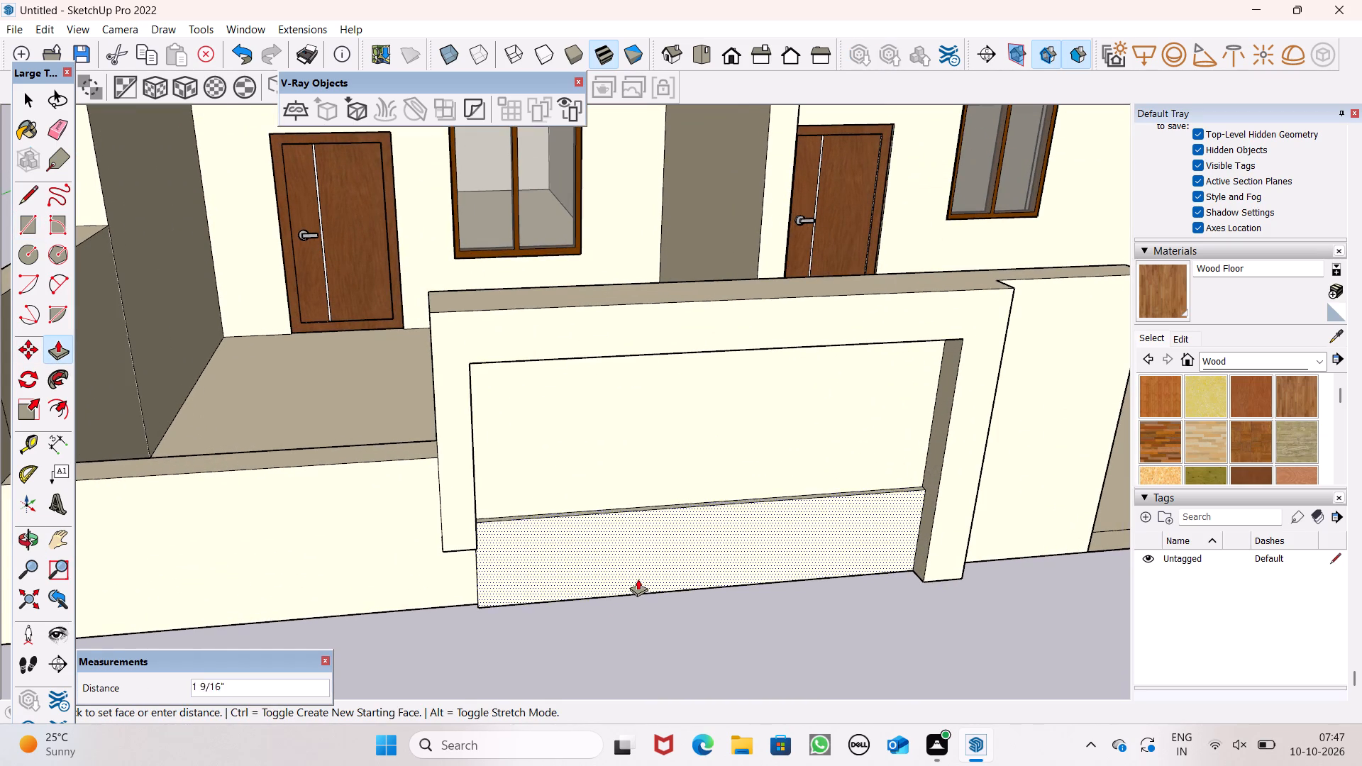
{"action": "left_click_drag", "start_coordinate": [638, 579], "coordinate": [647, 599]}
Extend the lower panel's end face sideways about 7 5/16" beneath the frame's short leg, flush with its outer side.
{"action": "middle_click_drag", "start_coordinate": [611, 562], "coordinate": [697, 499]}
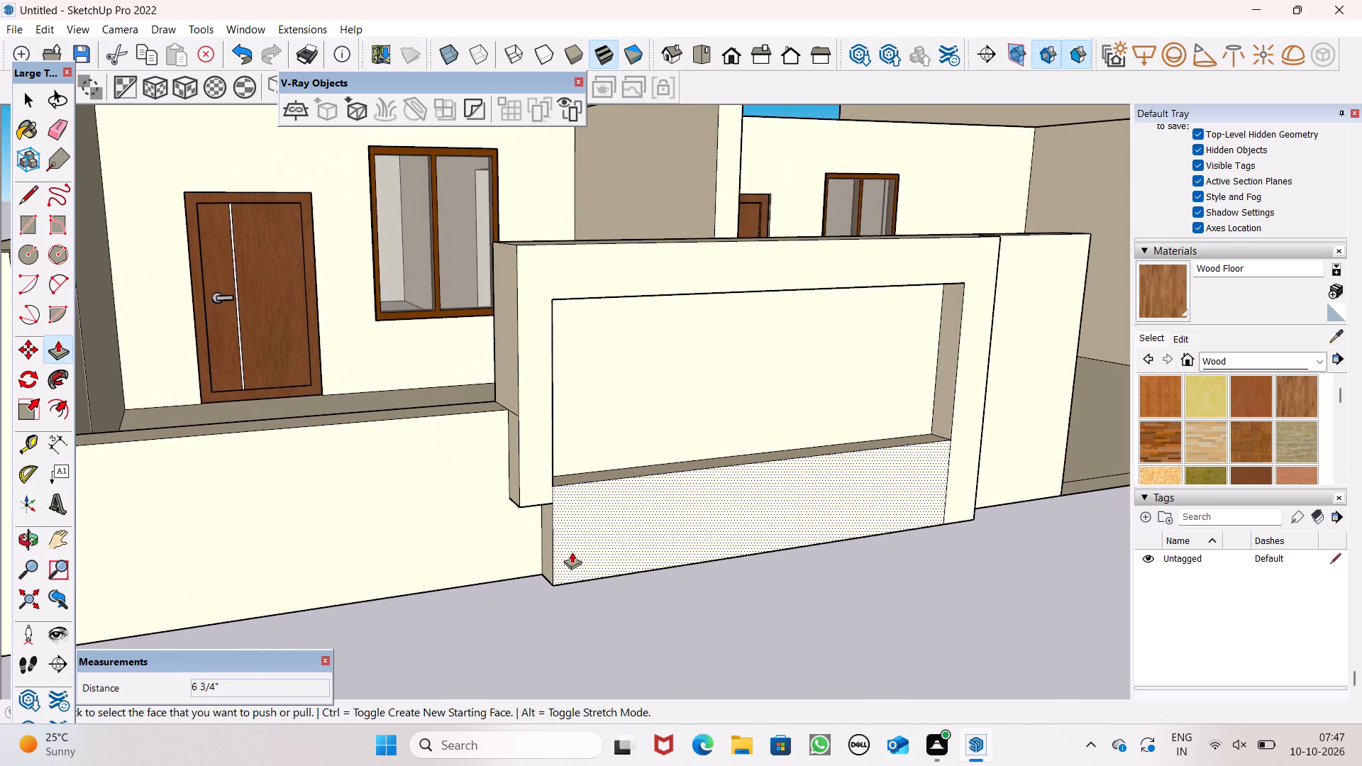
{"action": "scroll", "coordinate": [560, 556], "scroll_direction": "up", "scroll_amount": 5}
{"action": "left_click_drag", "start_coordinate": [536, 534], "coordinate": [519, 537]}
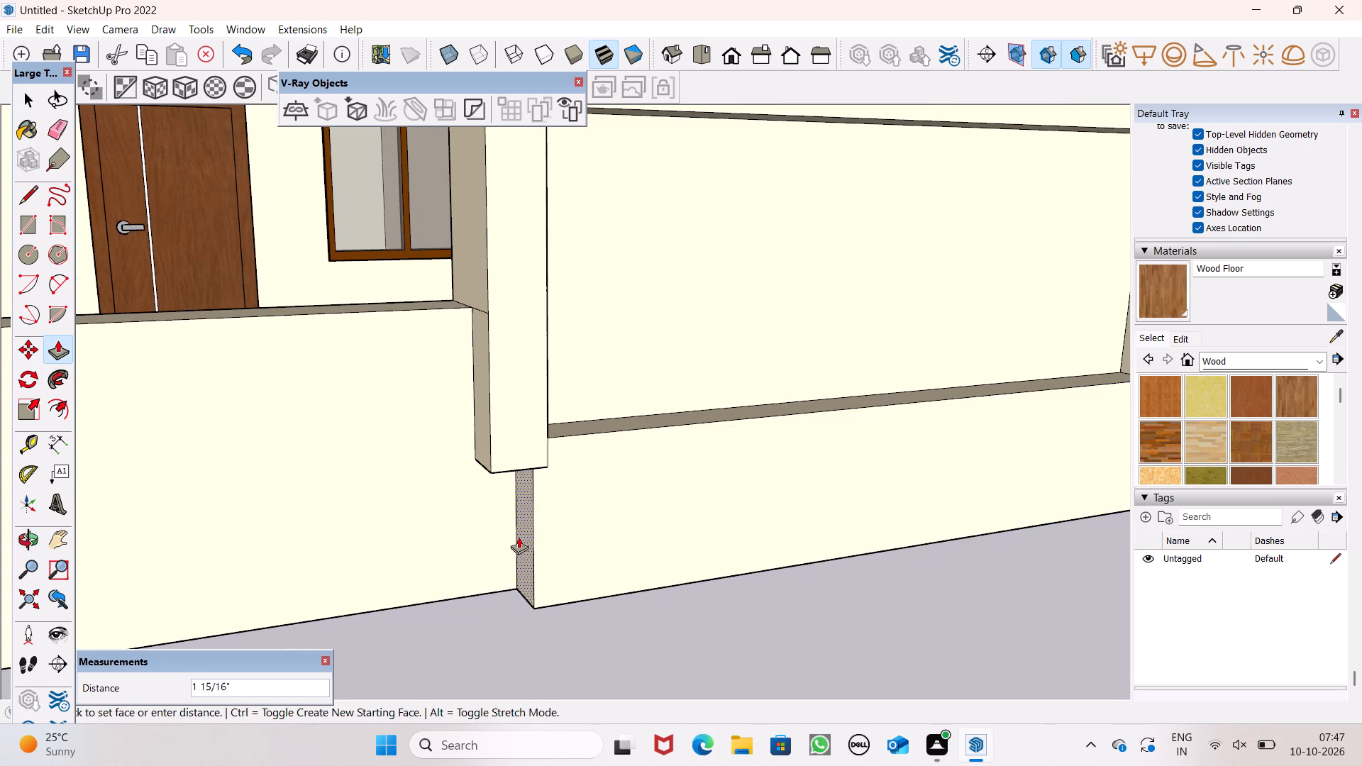
{"action": "left_click_drag", "start_coordinate": [519, 537], "coordinate": [481, 548]}
{"action": "scroll", "coordinate": [466, 546], "scroll_direction": "down", "scroll_amount": 3}
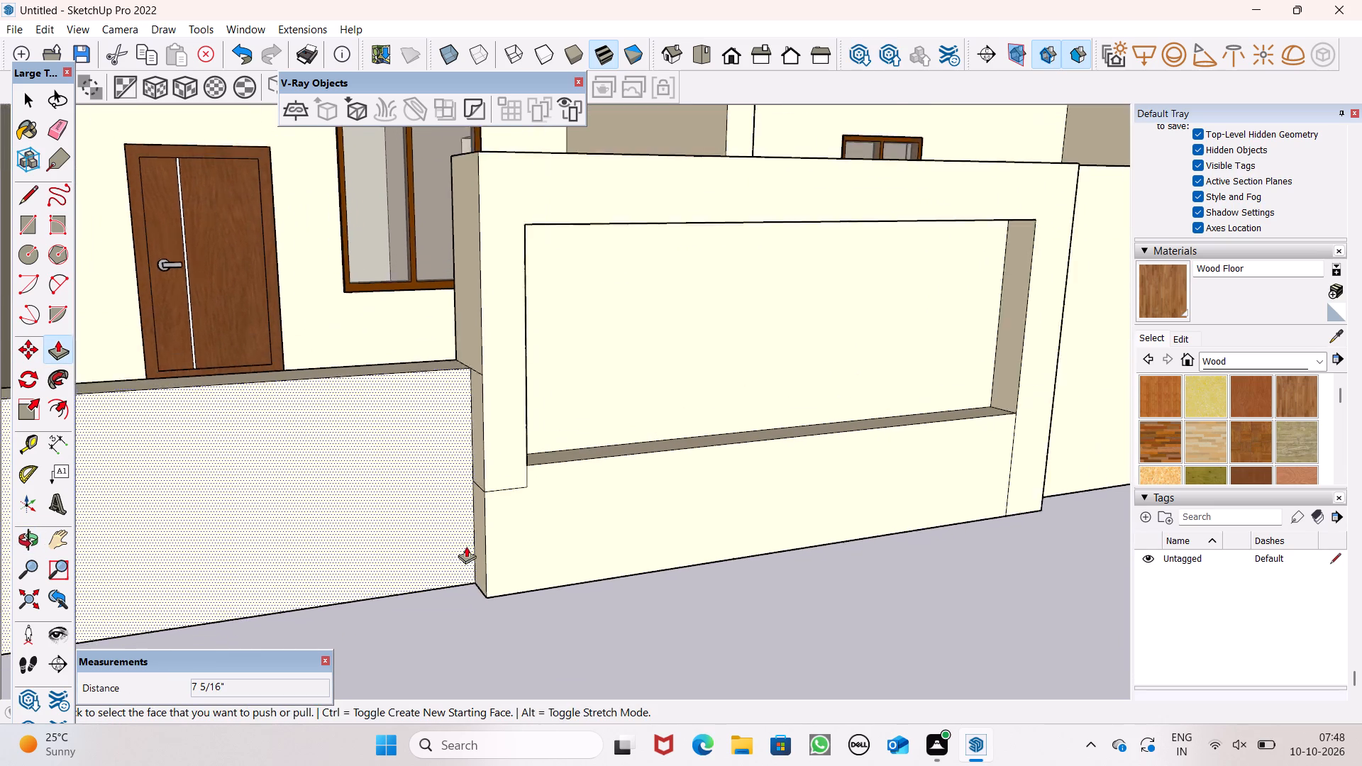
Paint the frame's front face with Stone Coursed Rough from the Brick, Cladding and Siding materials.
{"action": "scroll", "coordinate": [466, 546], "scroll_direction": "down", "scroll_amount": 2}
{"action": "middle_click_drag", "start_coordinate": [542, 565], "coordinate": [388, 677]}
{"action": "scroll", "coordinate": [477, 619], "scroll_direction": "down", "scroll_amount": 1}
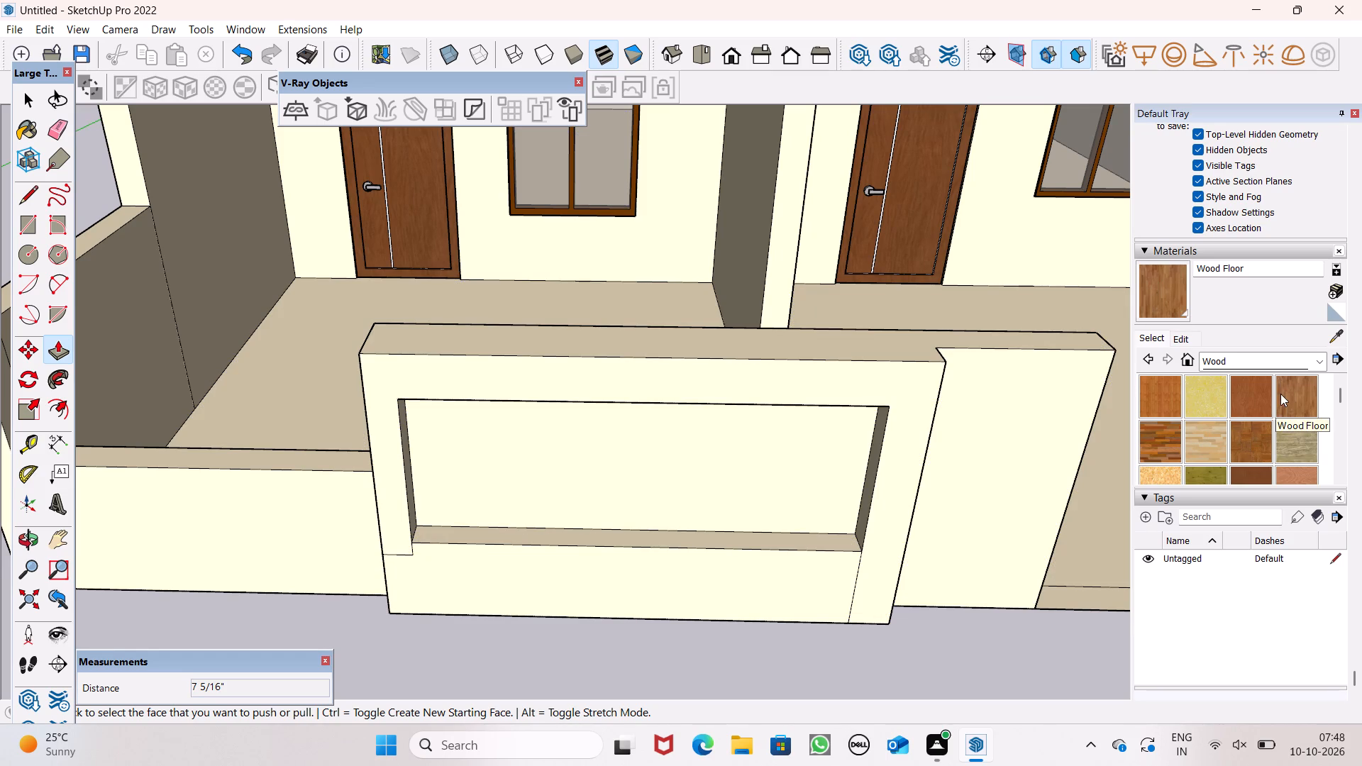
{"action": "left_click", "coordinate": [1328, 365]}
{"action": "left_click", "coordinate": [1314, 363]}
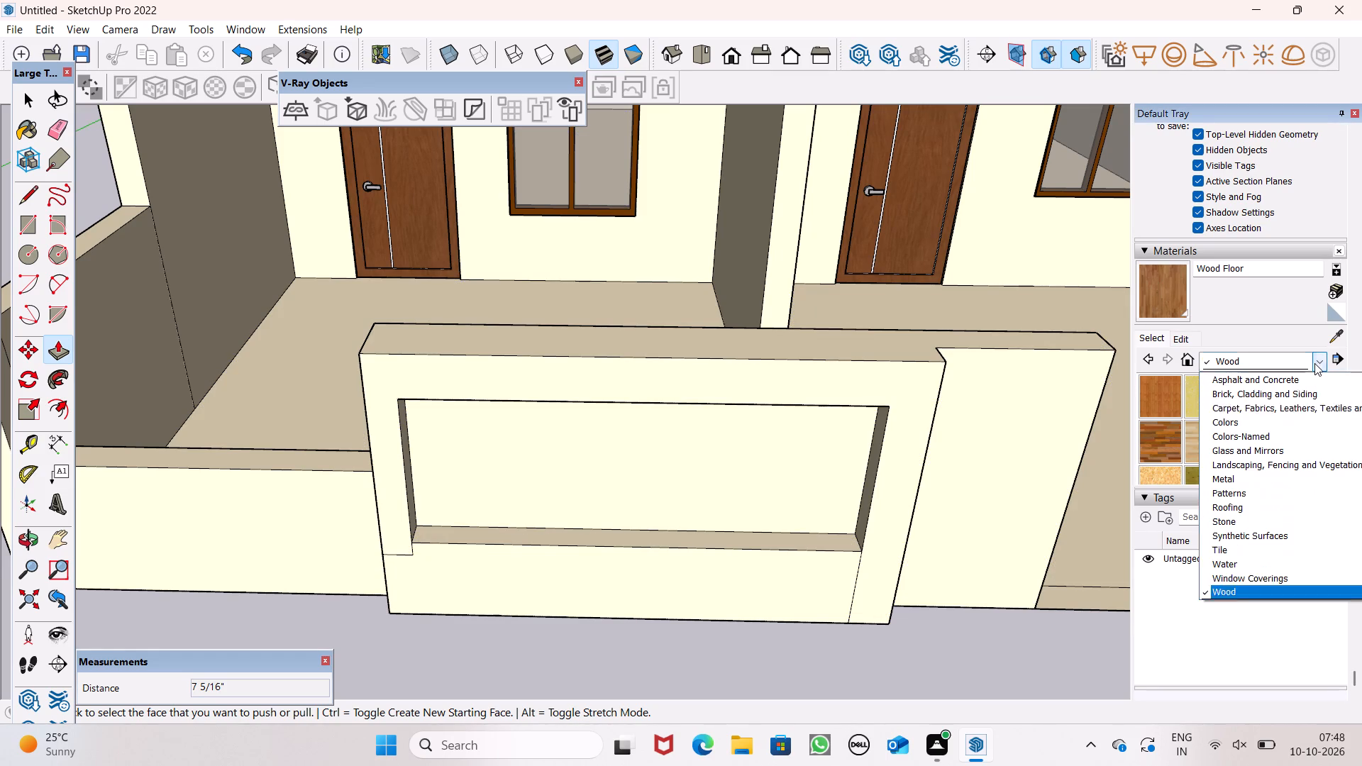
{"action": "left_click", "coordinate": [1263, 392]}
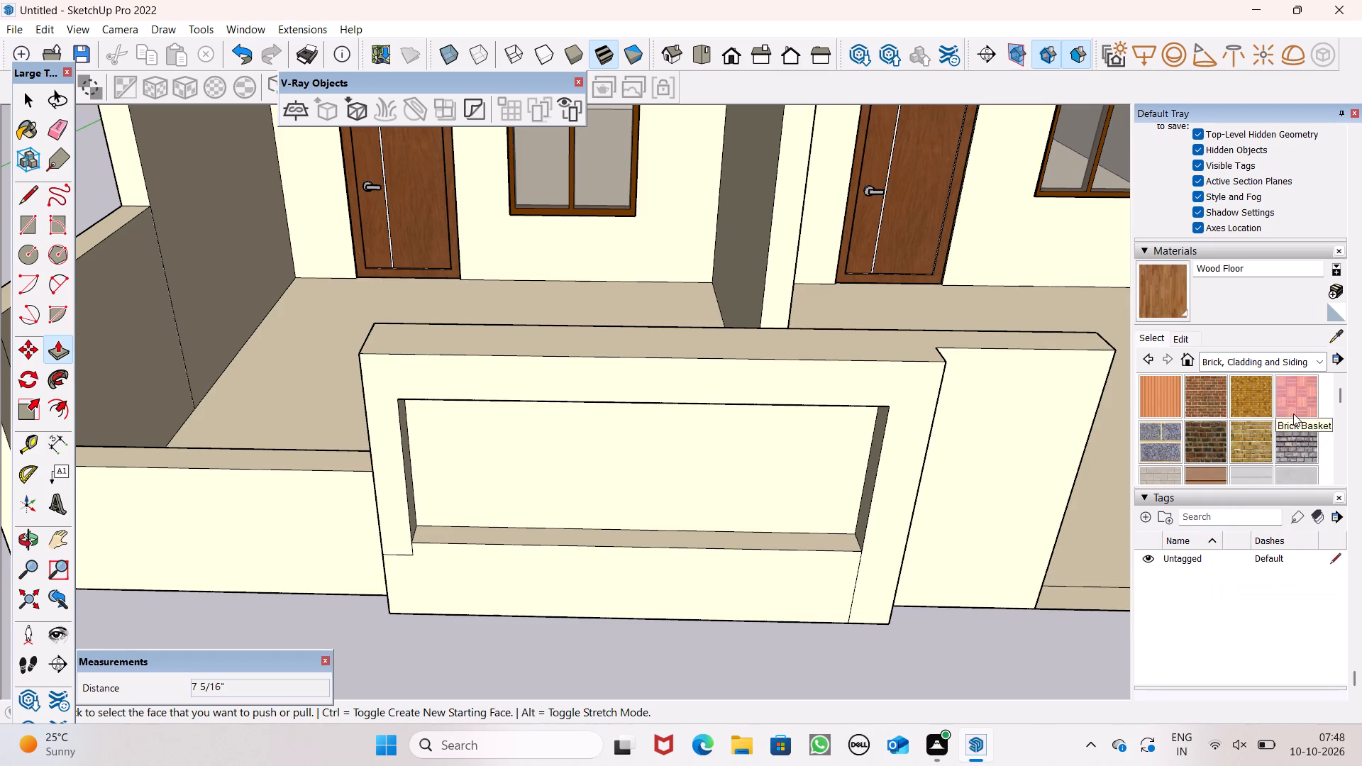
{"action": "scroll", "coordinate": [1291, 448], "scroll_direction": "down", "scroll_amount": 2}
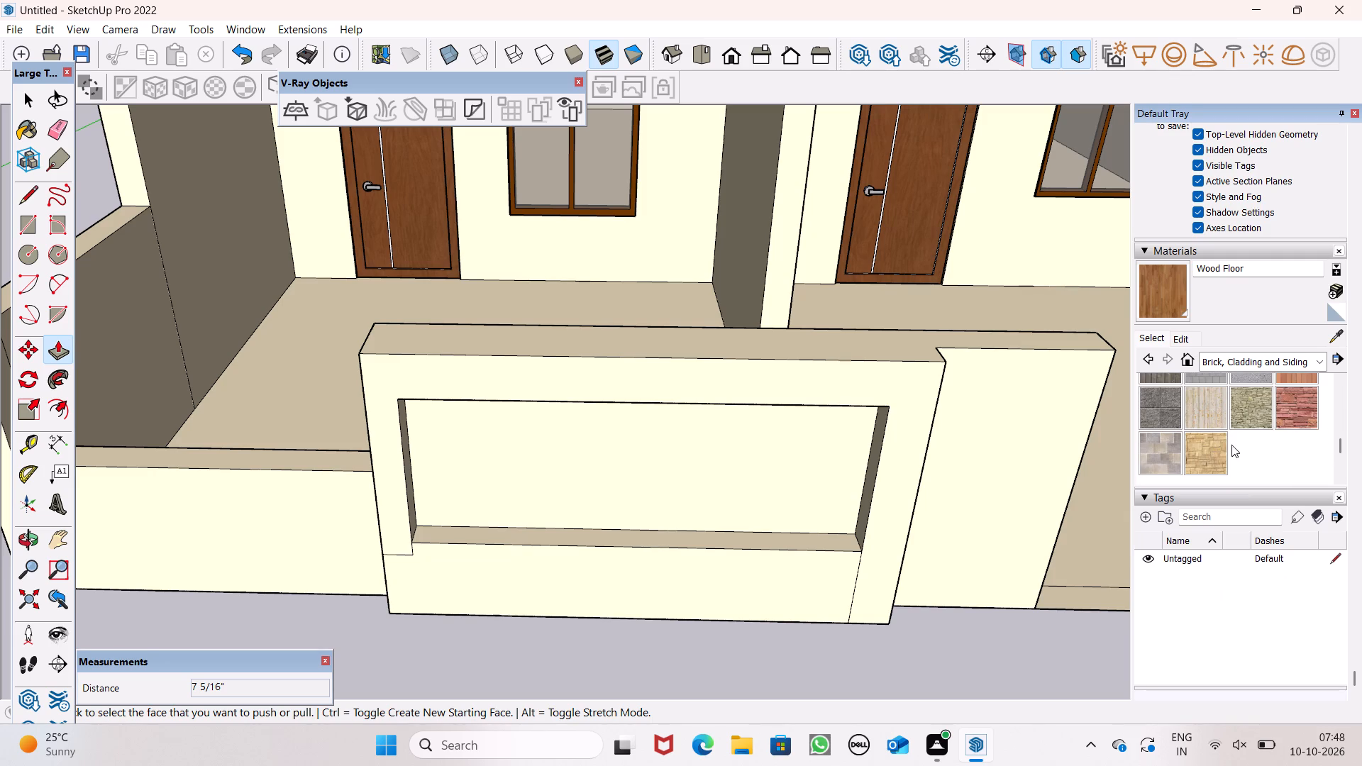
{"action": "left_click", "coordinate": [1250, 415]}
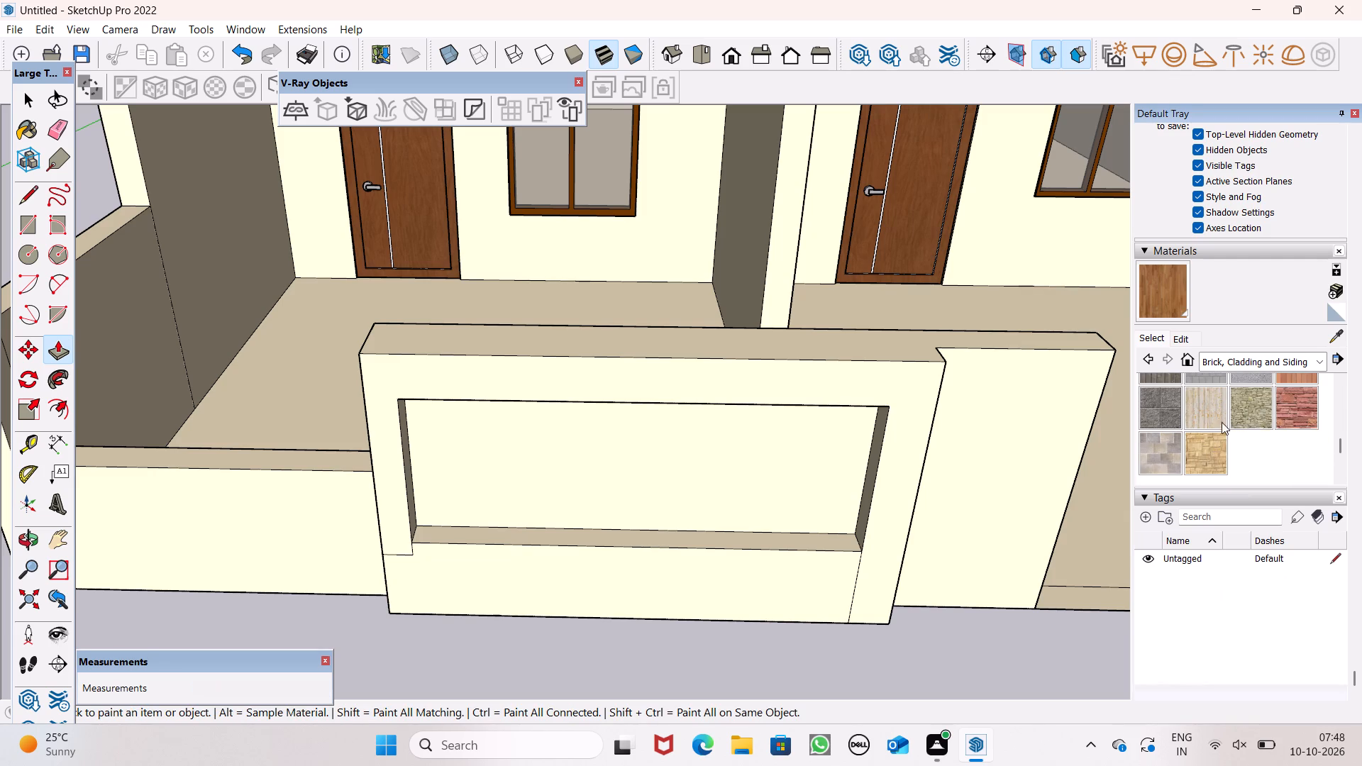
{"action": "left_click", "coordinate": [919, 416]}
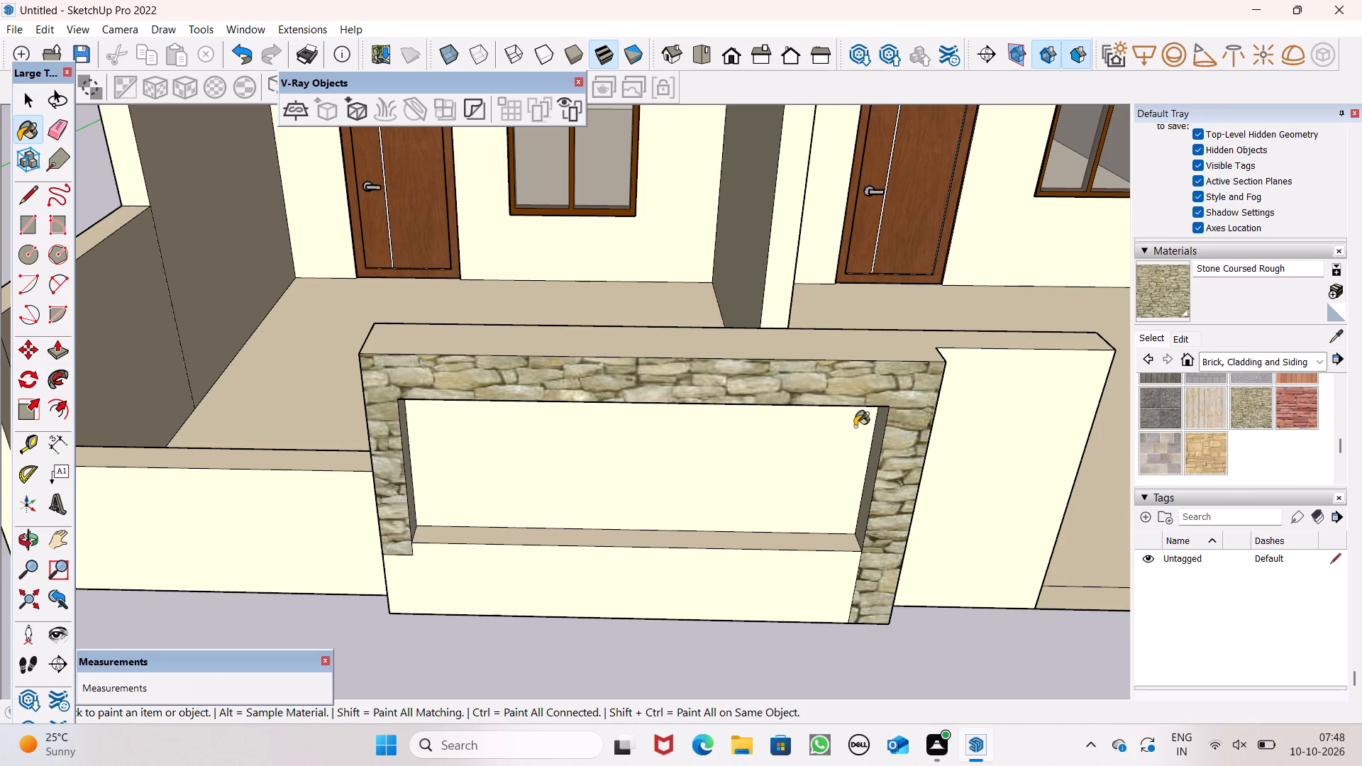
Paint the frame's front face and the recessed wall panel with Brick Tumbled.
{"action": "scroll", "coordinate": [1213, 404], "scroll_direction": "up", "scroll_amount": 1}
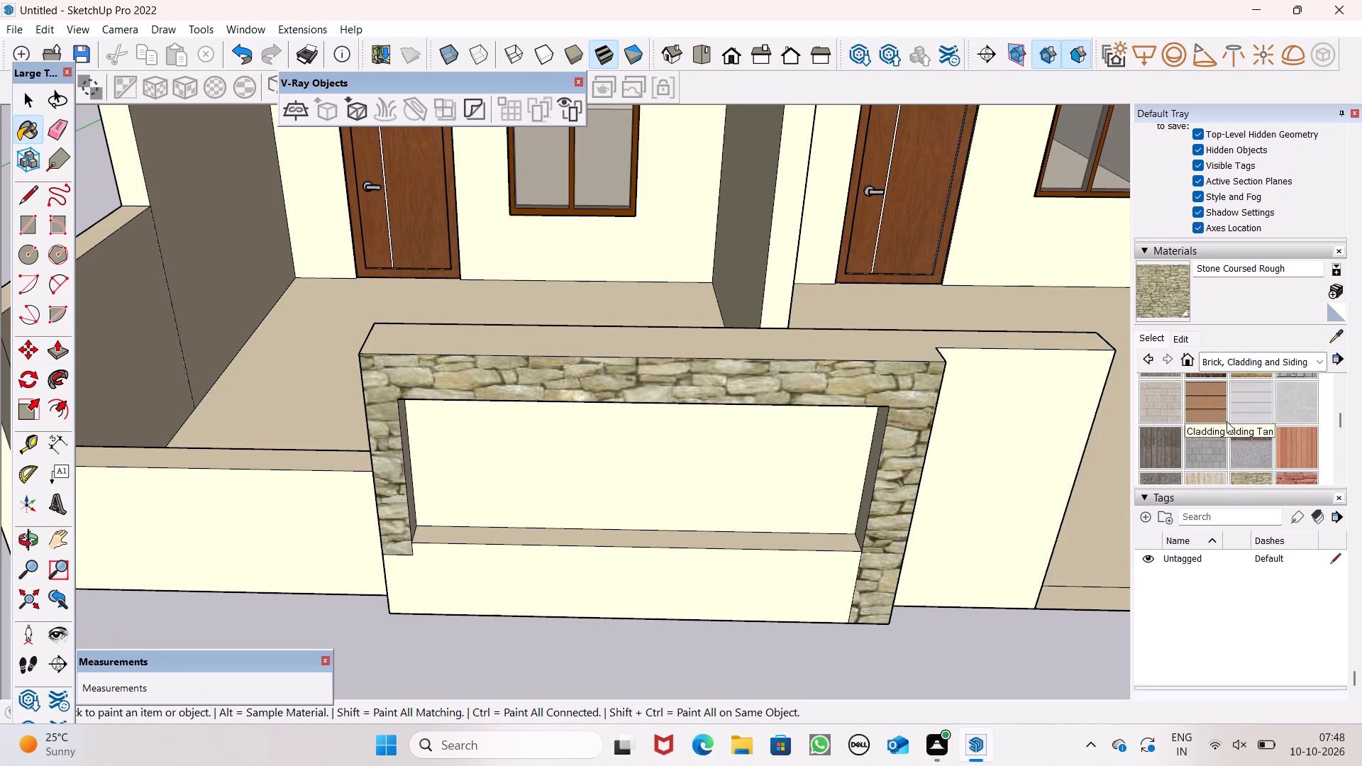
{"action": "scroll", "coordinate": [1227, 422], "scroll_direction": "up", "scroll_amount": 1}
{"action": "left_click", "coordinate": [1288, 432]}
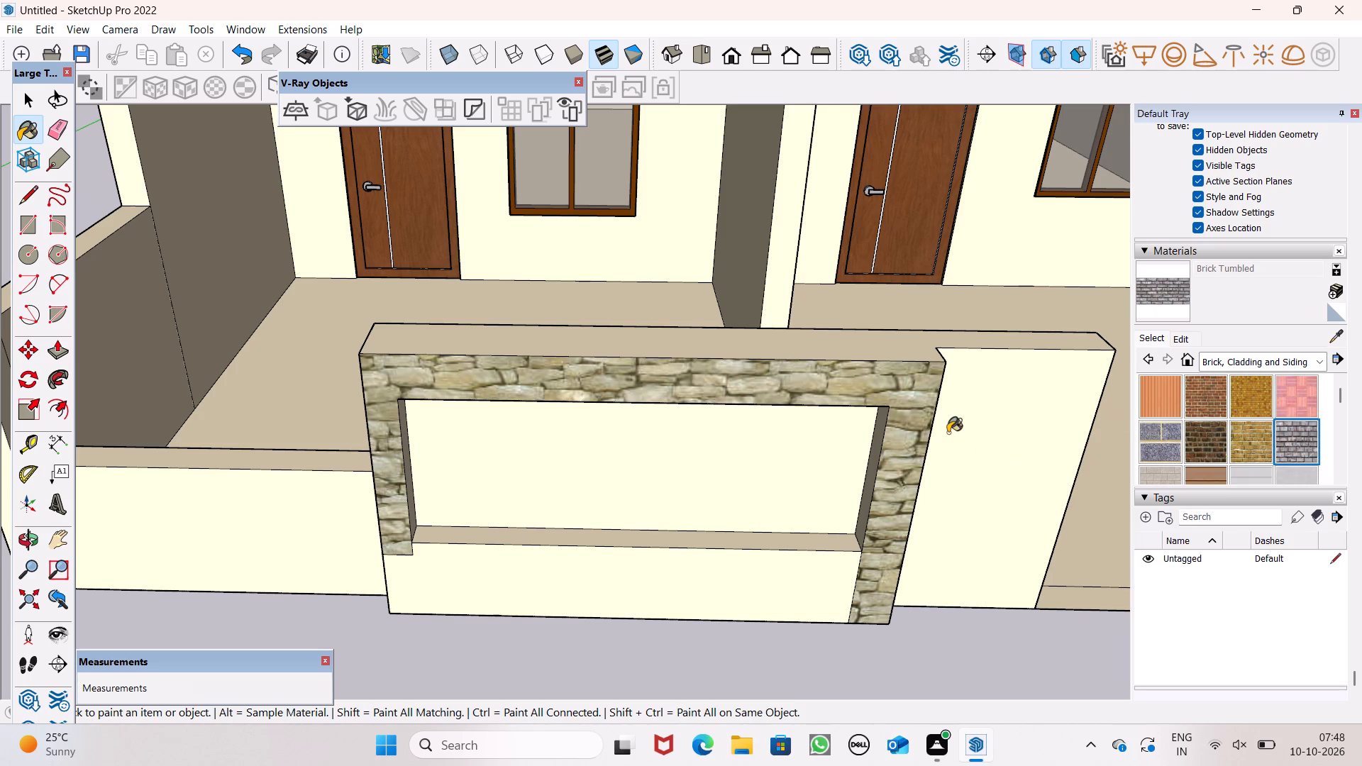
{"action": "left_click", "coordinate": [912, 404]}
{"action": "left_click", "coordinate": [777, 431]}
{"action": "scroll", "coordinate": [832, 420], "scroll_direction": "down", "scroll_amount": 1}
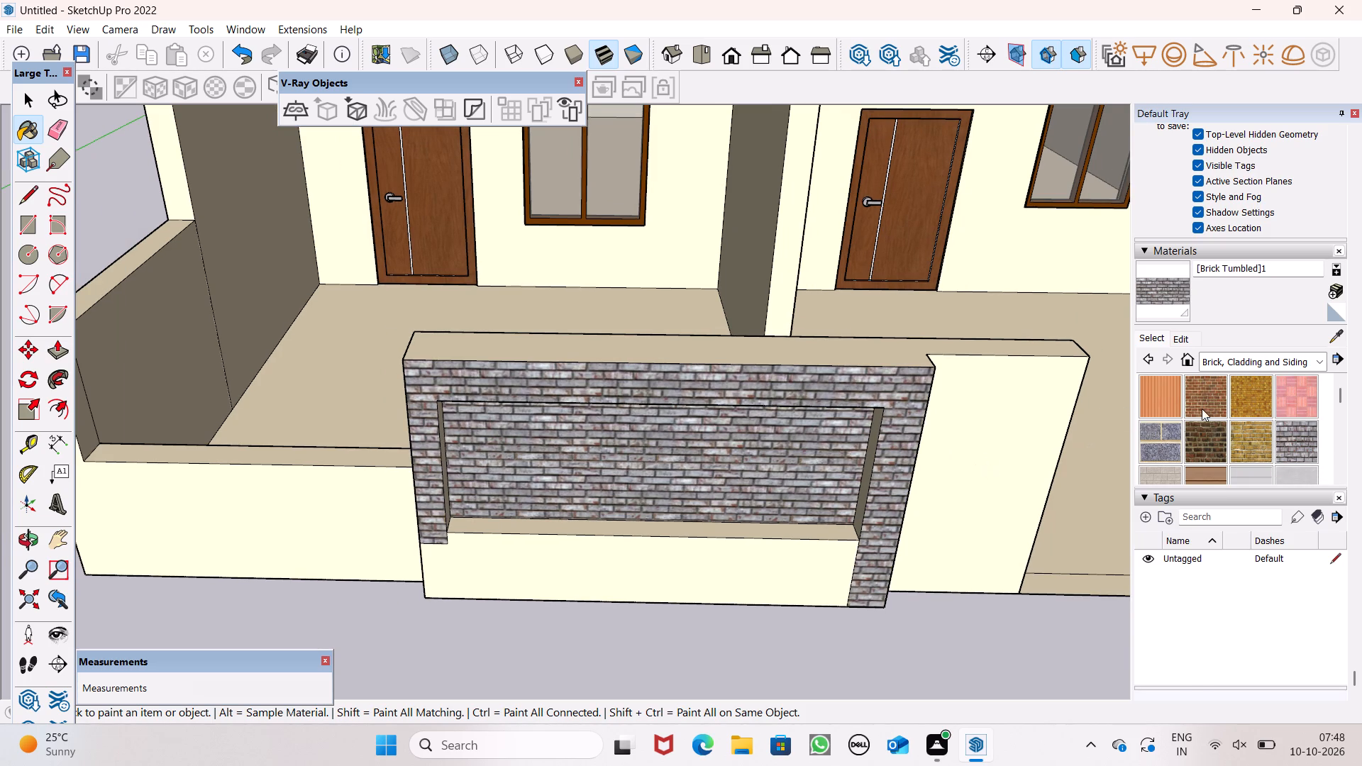
Paint the recessed wall panel, the frame's front face and the lower panel with Stone Sandstone Ashlar Light.
{"action": "scroll", "coordinate": [1205, 409], "scroll_direction": "up", "scroll_amount": 2}
{"action": "scroll", "coordinate": [1195, 575], "scroll_direction": "down", "scroll_amount": 4}
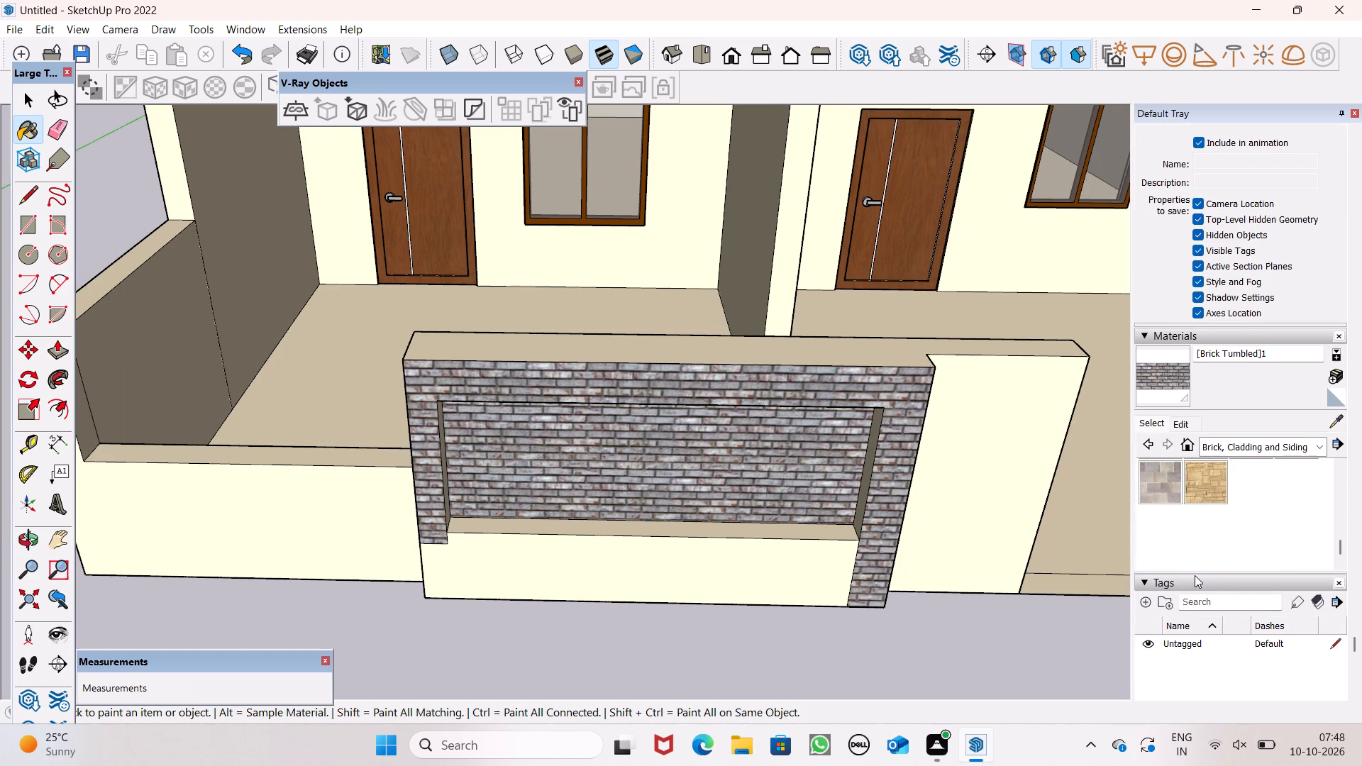
{"action": "left_click", "coordinate": [1207, 497]}
{"action": "left_click", "coordinate": [726, 465]}
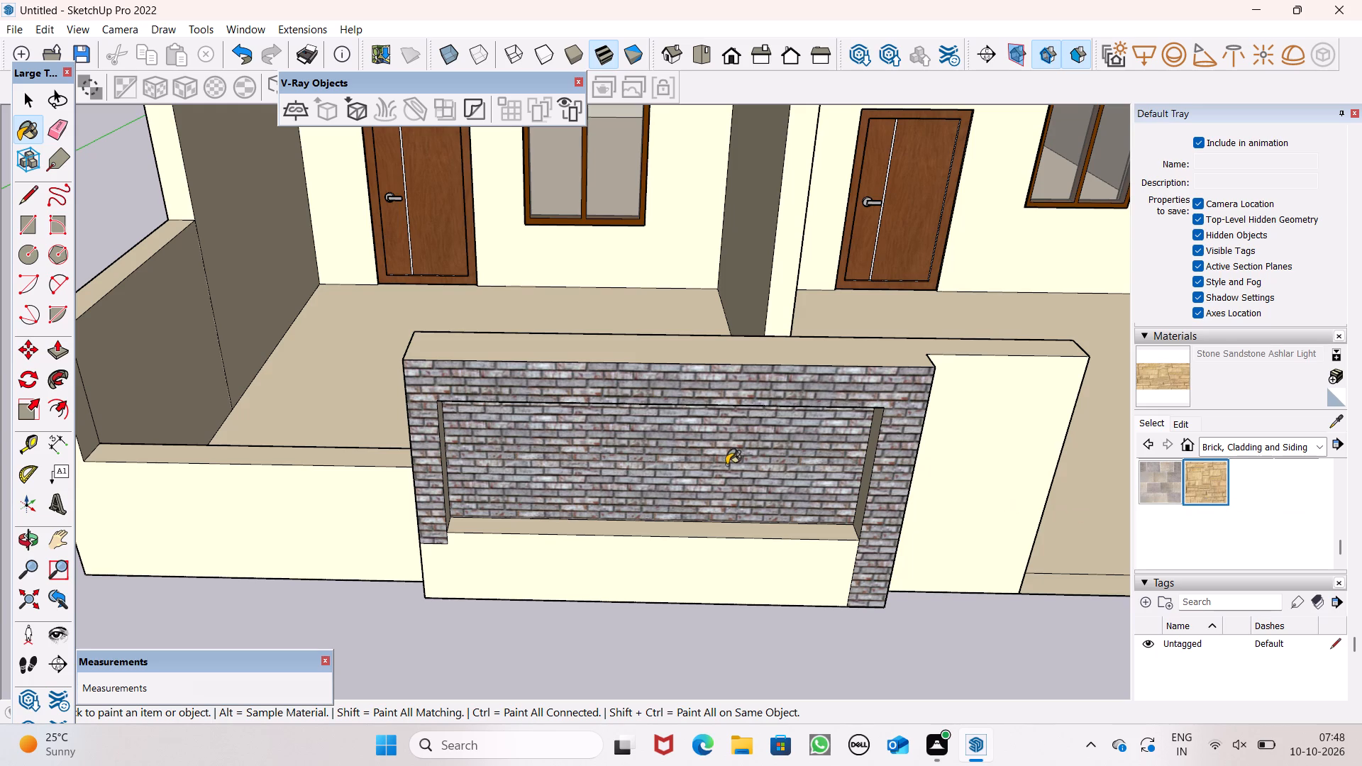
{"action": "left_click", "coordinate": [894, 456]}
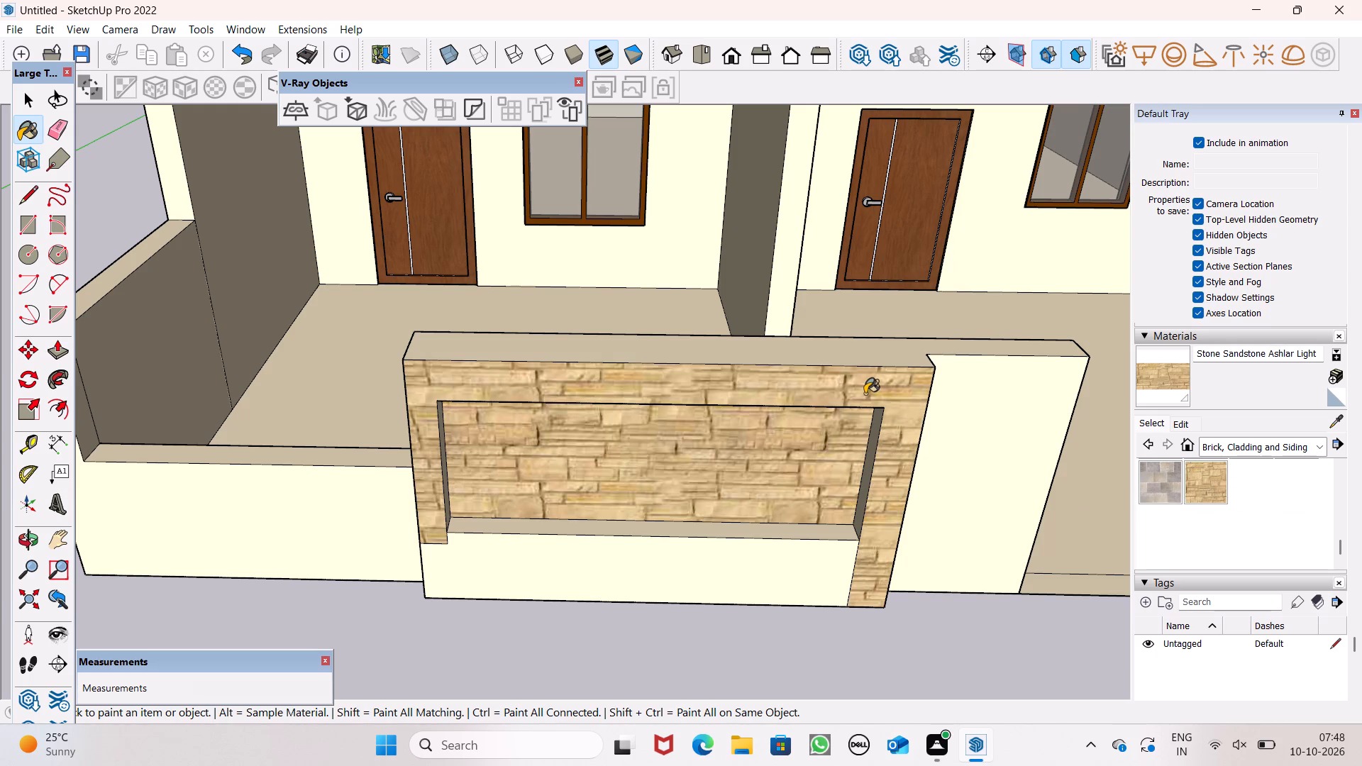
{"action": "left_click", "coordinate": [730, 574]}
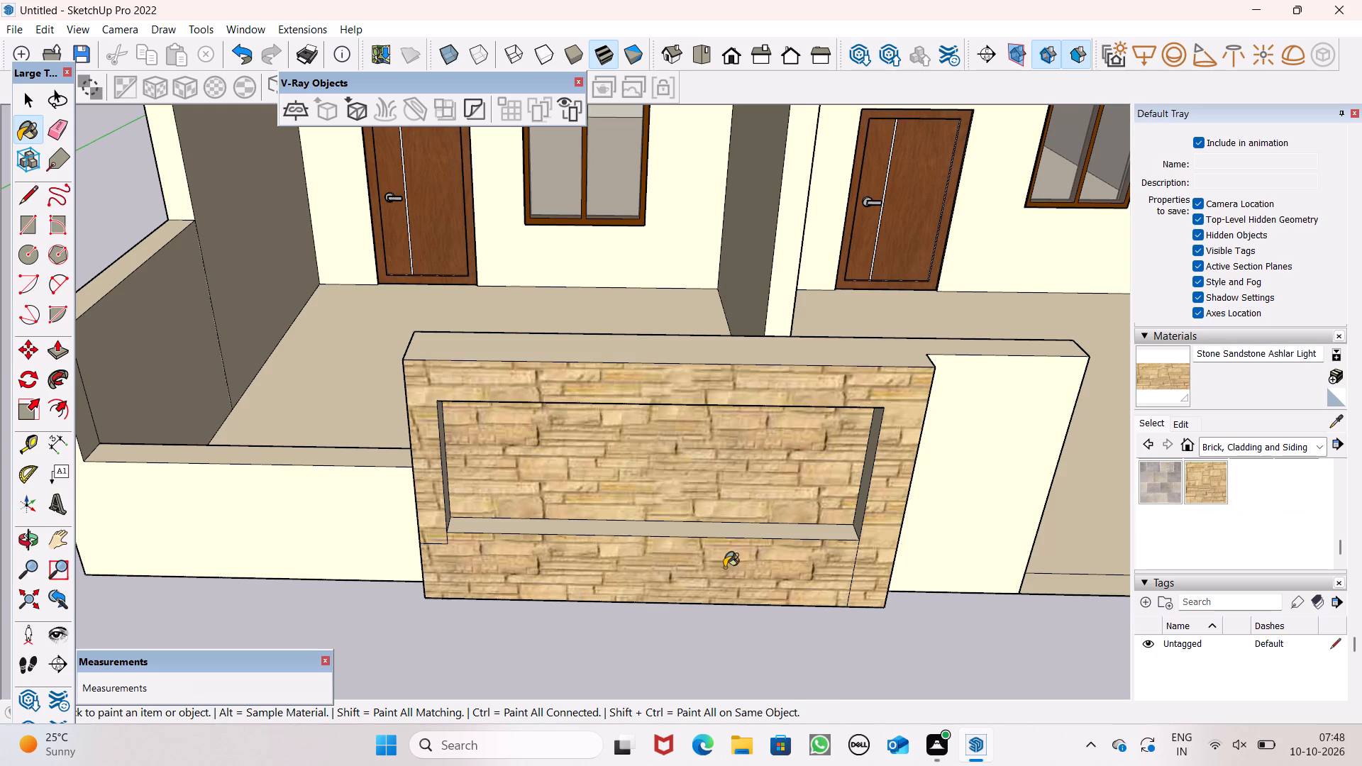
{"action": "scroll", "coordinate": [735, 514], "scroll_direction": "down", "scroll_amount": 1}
{"action": "left_click", "coordinate": [744, 529]}
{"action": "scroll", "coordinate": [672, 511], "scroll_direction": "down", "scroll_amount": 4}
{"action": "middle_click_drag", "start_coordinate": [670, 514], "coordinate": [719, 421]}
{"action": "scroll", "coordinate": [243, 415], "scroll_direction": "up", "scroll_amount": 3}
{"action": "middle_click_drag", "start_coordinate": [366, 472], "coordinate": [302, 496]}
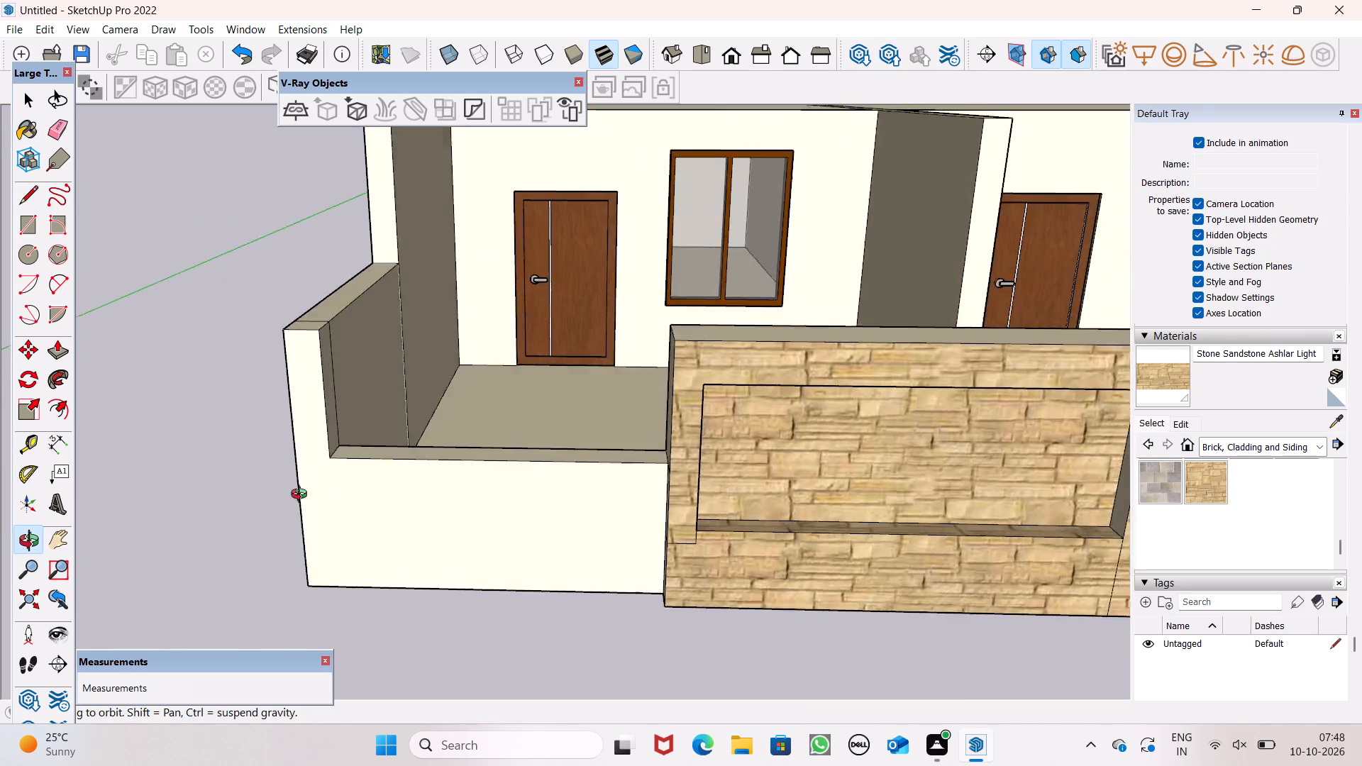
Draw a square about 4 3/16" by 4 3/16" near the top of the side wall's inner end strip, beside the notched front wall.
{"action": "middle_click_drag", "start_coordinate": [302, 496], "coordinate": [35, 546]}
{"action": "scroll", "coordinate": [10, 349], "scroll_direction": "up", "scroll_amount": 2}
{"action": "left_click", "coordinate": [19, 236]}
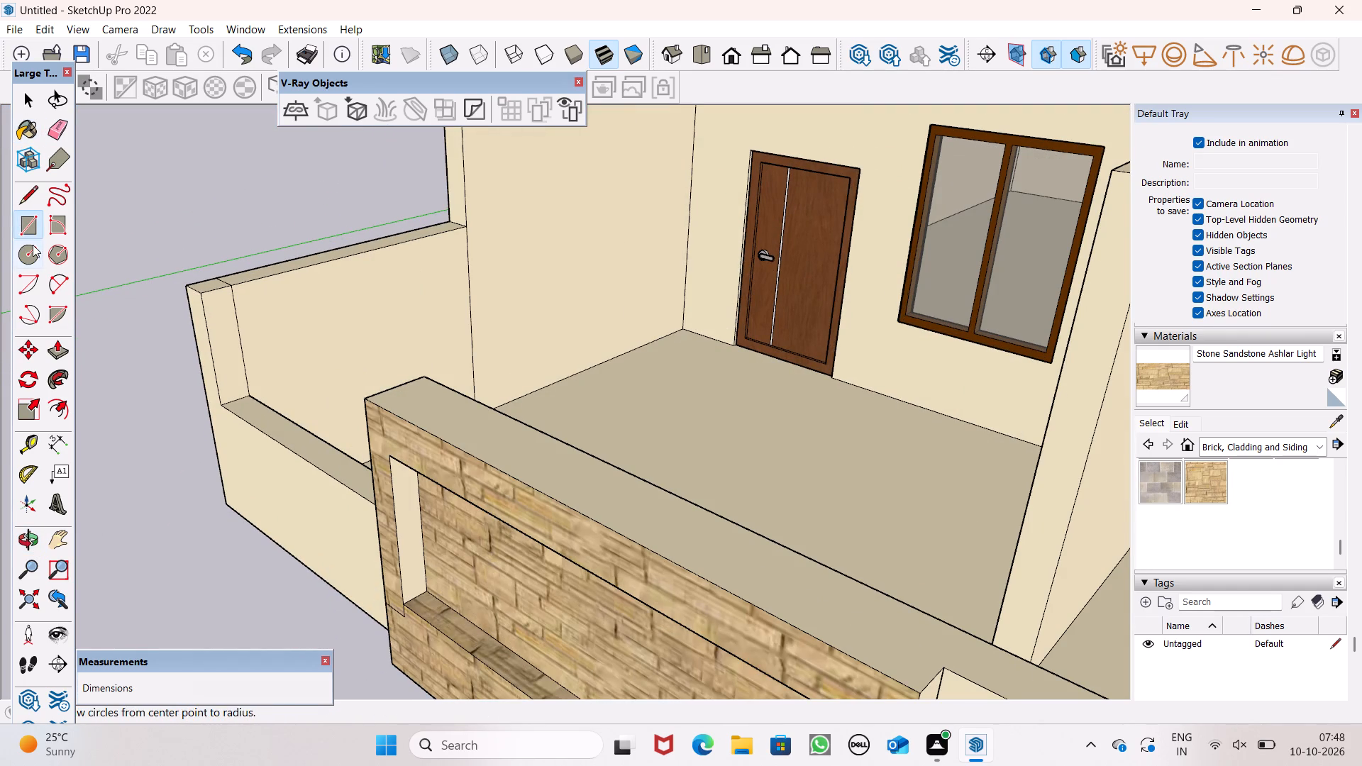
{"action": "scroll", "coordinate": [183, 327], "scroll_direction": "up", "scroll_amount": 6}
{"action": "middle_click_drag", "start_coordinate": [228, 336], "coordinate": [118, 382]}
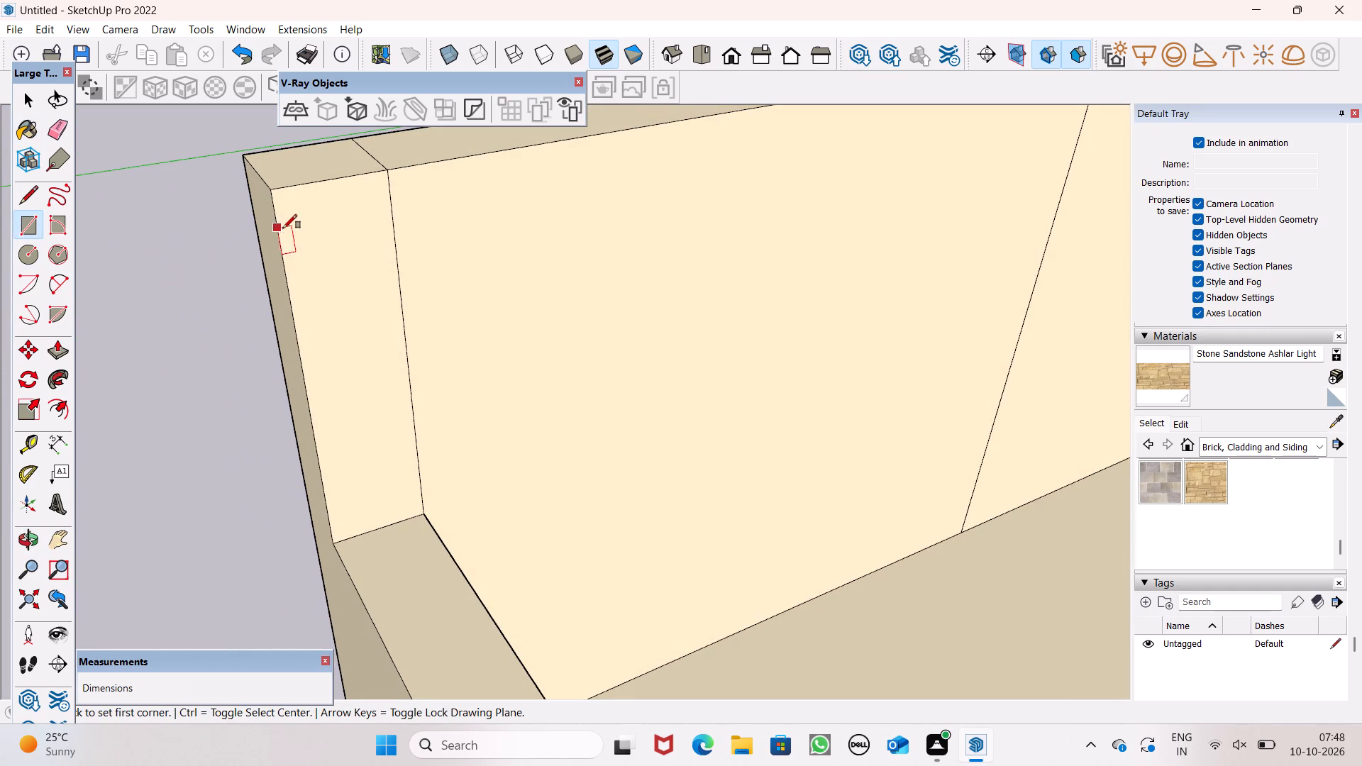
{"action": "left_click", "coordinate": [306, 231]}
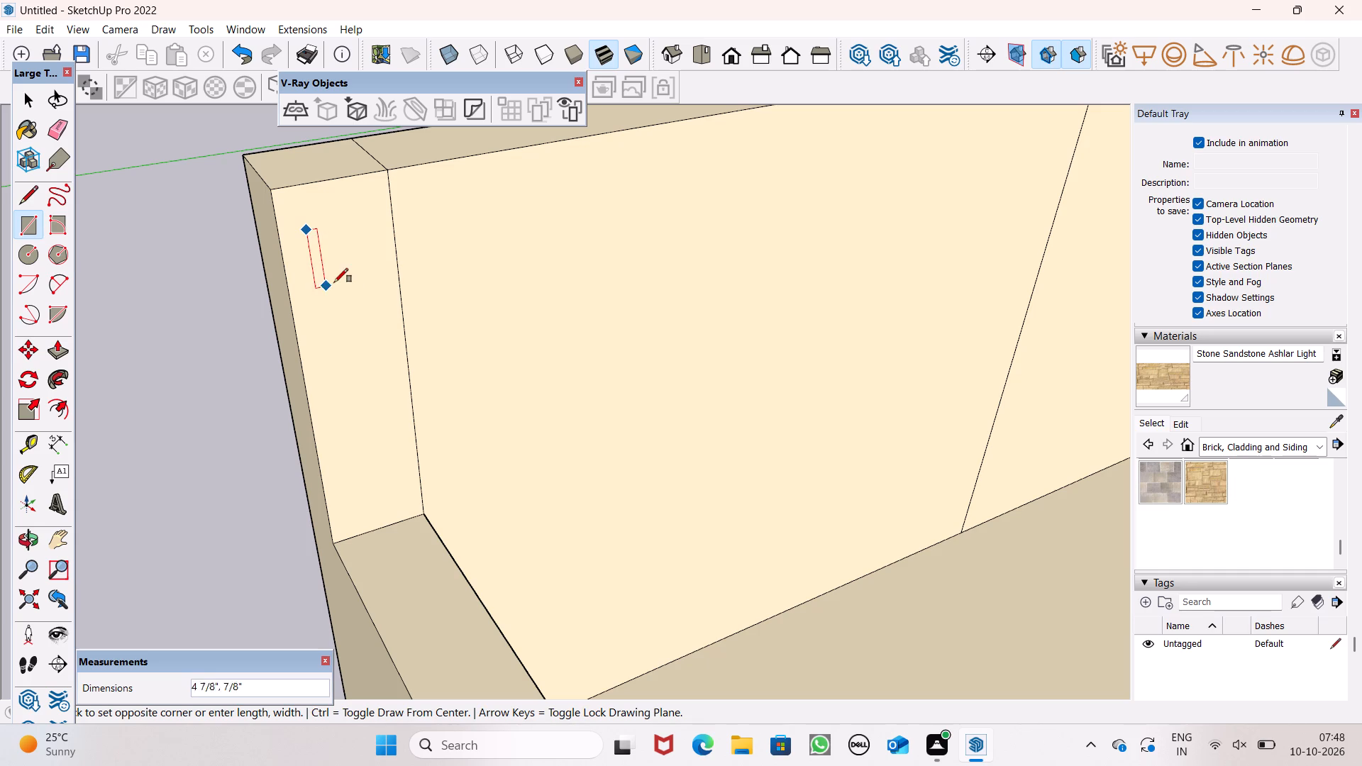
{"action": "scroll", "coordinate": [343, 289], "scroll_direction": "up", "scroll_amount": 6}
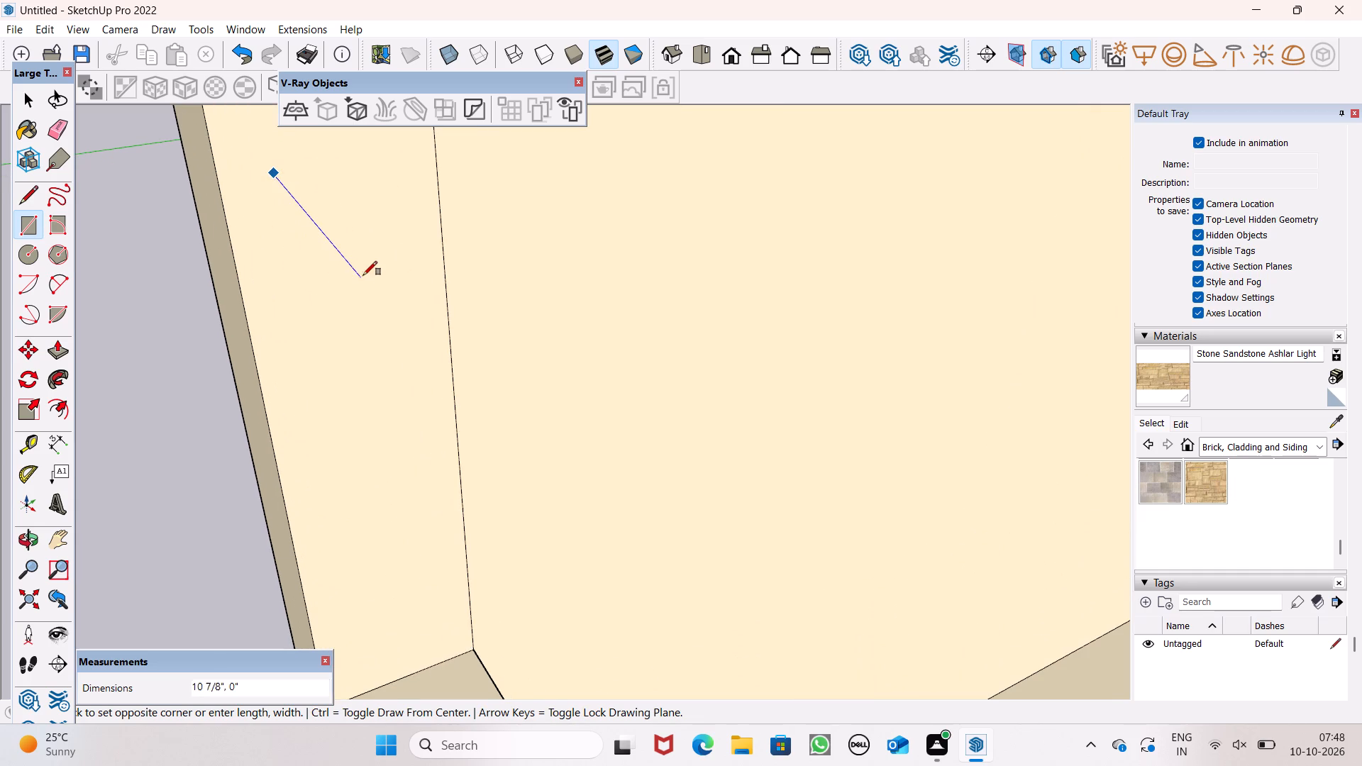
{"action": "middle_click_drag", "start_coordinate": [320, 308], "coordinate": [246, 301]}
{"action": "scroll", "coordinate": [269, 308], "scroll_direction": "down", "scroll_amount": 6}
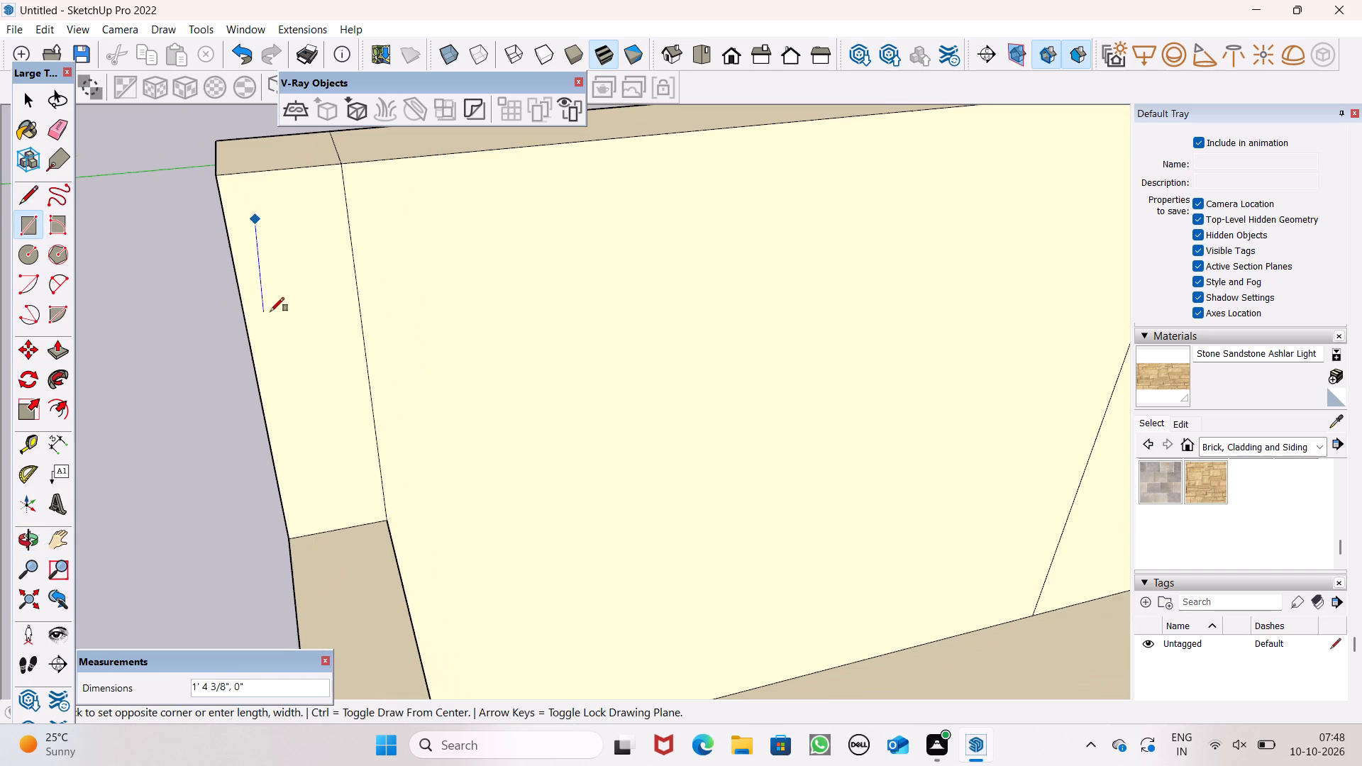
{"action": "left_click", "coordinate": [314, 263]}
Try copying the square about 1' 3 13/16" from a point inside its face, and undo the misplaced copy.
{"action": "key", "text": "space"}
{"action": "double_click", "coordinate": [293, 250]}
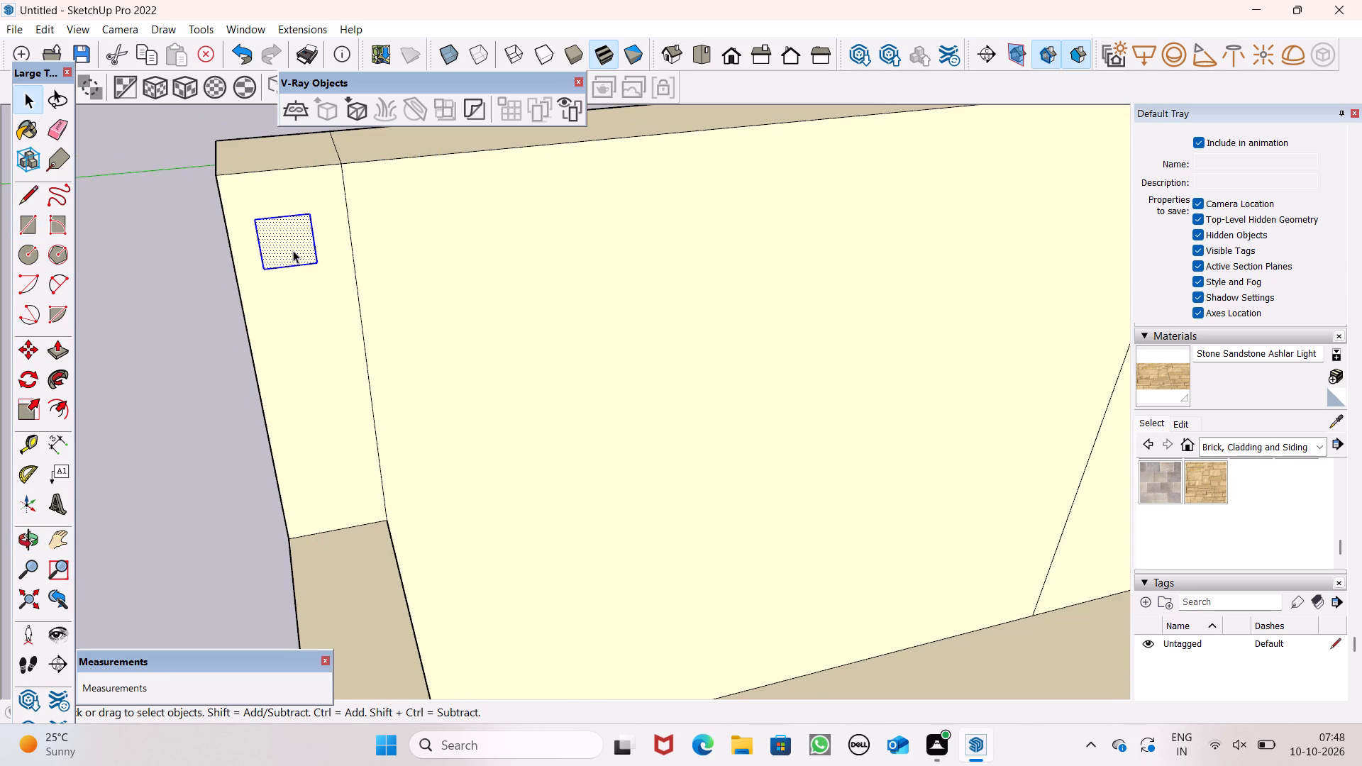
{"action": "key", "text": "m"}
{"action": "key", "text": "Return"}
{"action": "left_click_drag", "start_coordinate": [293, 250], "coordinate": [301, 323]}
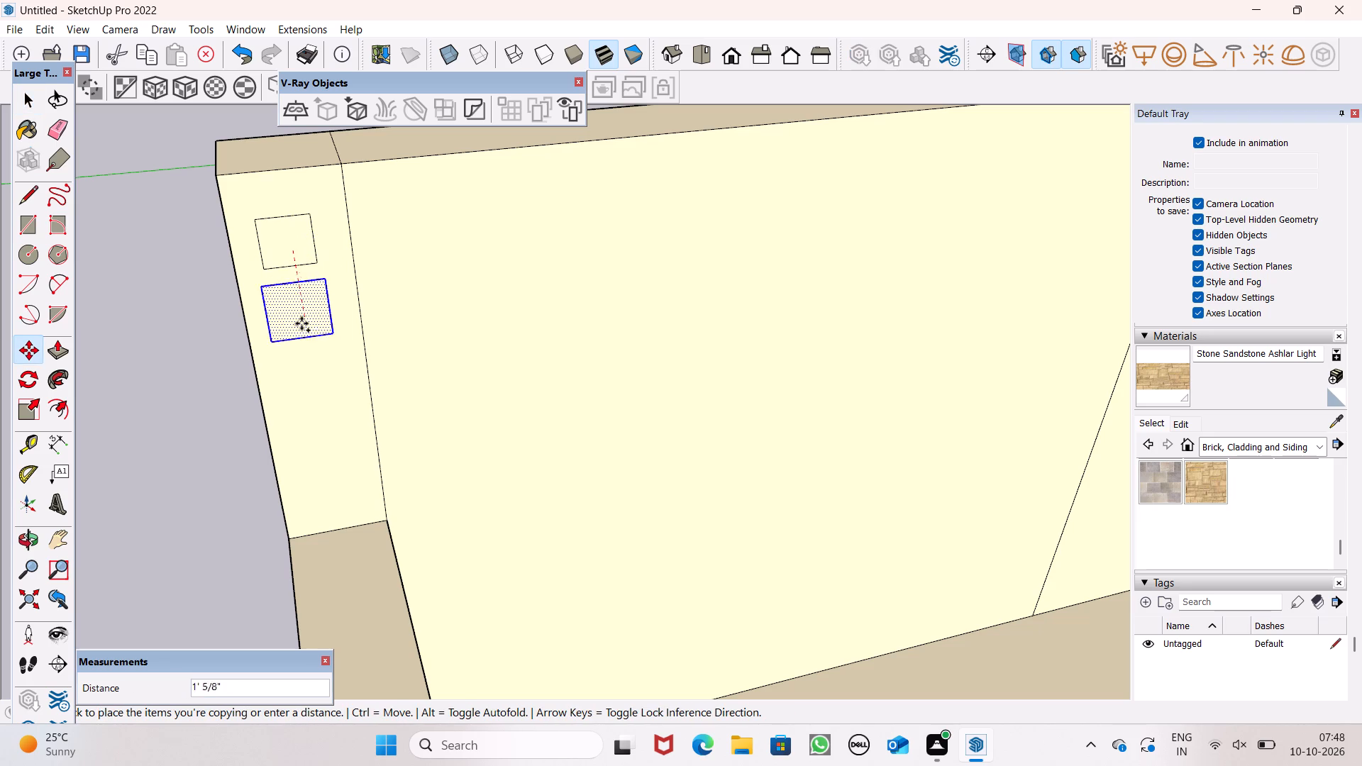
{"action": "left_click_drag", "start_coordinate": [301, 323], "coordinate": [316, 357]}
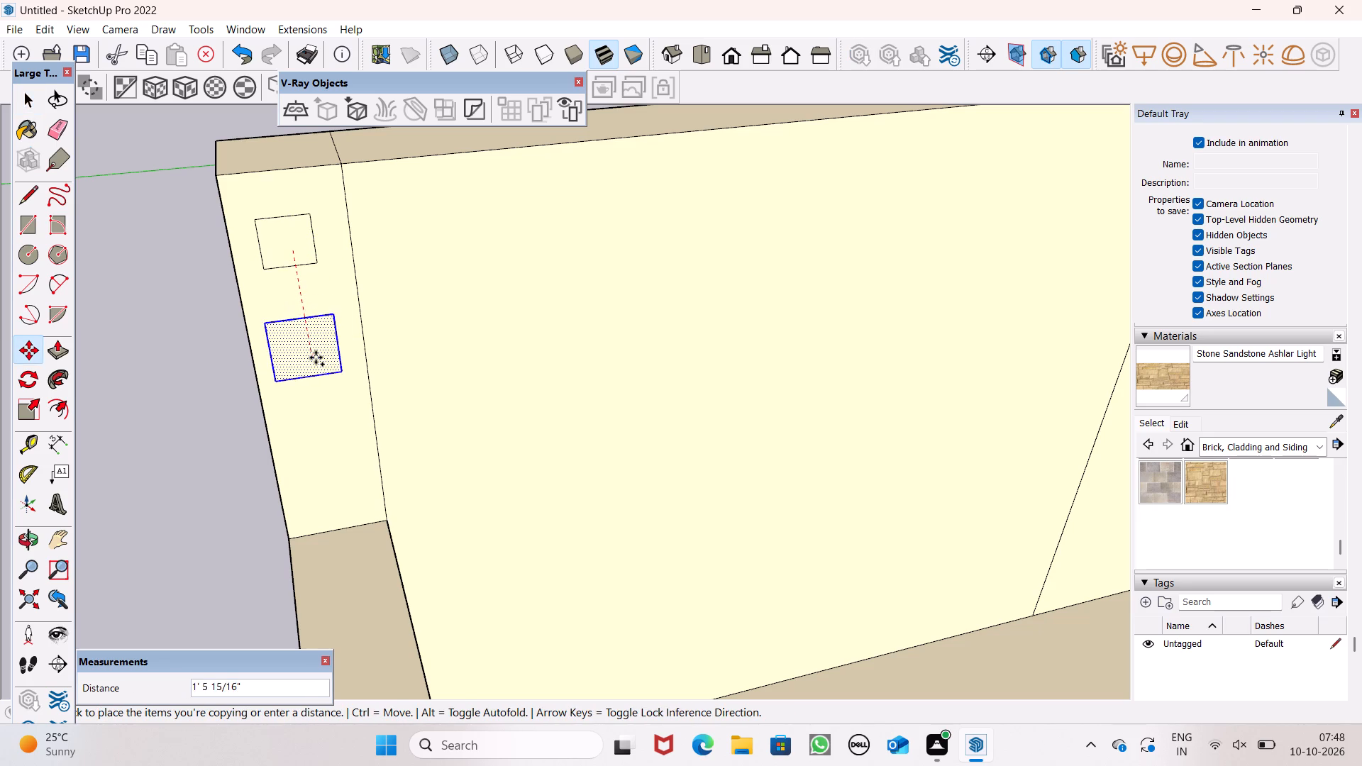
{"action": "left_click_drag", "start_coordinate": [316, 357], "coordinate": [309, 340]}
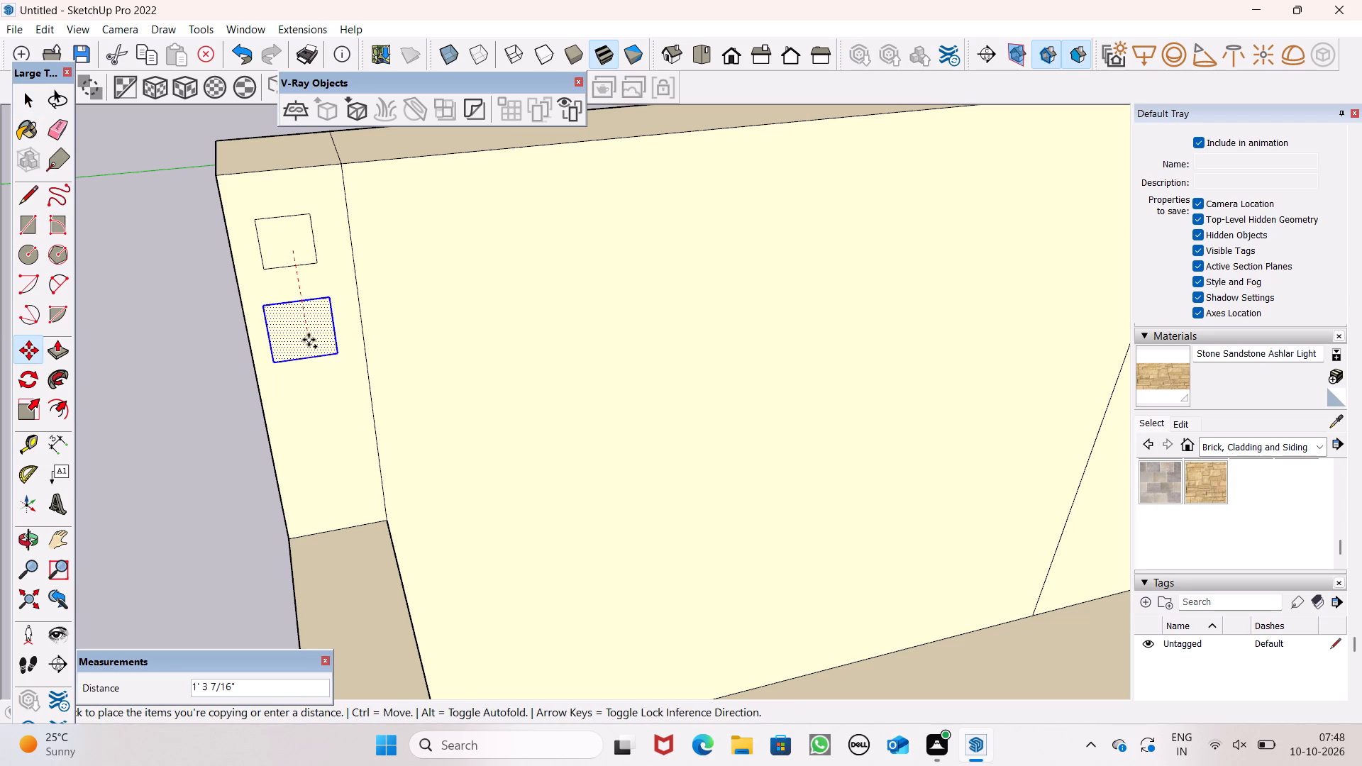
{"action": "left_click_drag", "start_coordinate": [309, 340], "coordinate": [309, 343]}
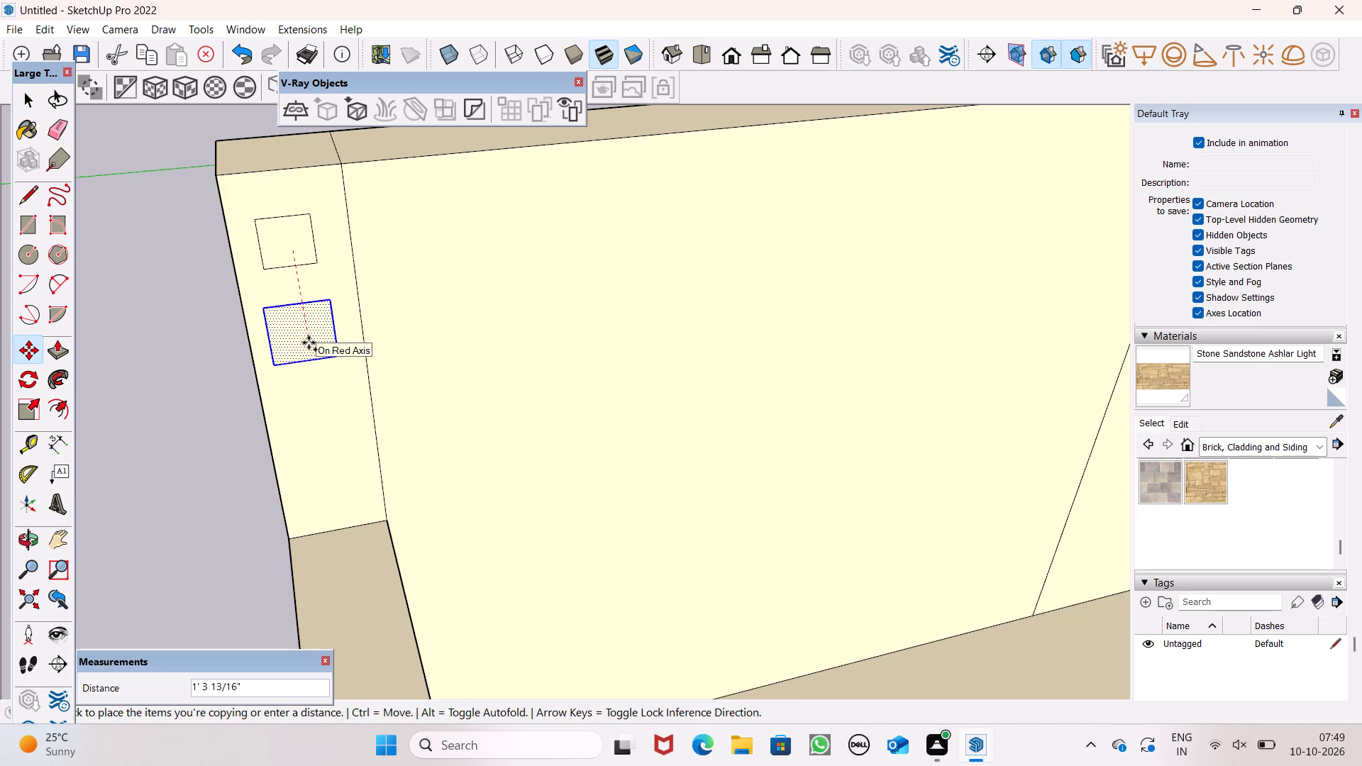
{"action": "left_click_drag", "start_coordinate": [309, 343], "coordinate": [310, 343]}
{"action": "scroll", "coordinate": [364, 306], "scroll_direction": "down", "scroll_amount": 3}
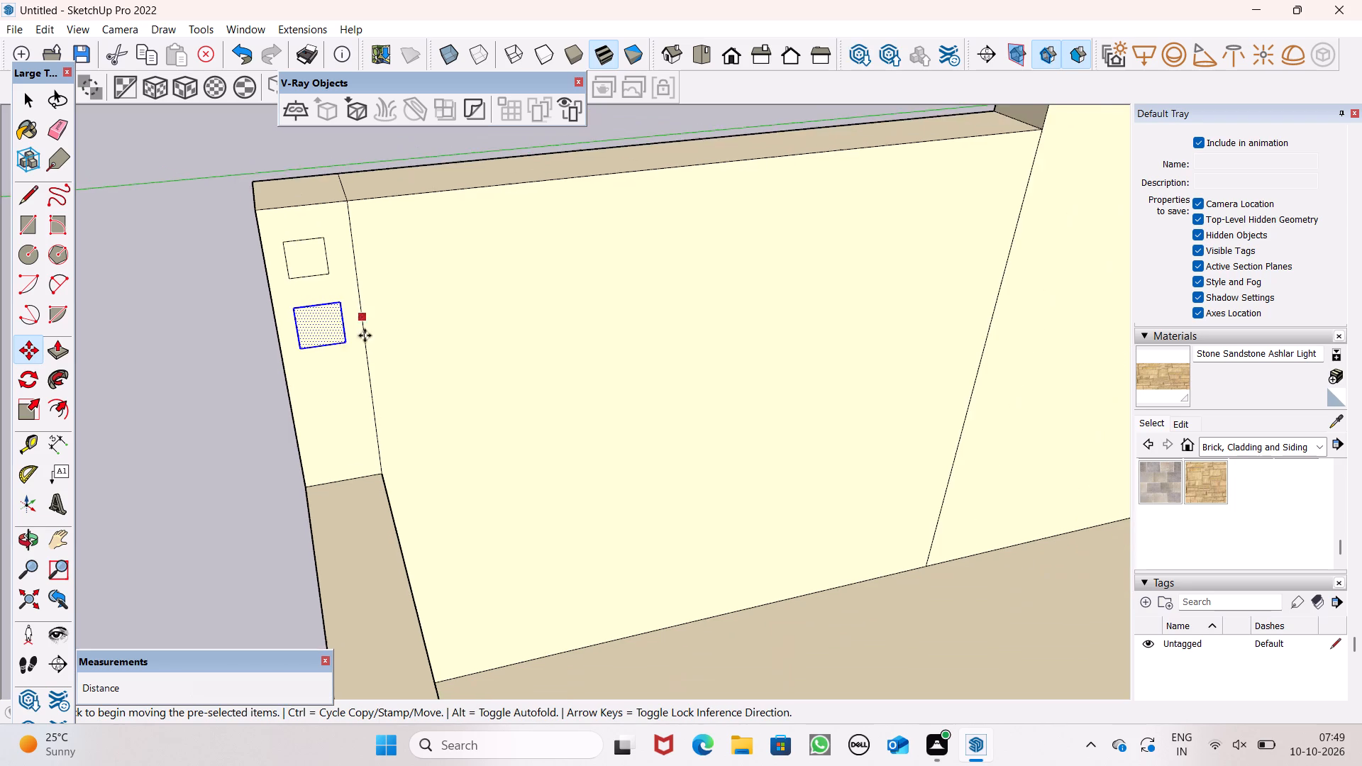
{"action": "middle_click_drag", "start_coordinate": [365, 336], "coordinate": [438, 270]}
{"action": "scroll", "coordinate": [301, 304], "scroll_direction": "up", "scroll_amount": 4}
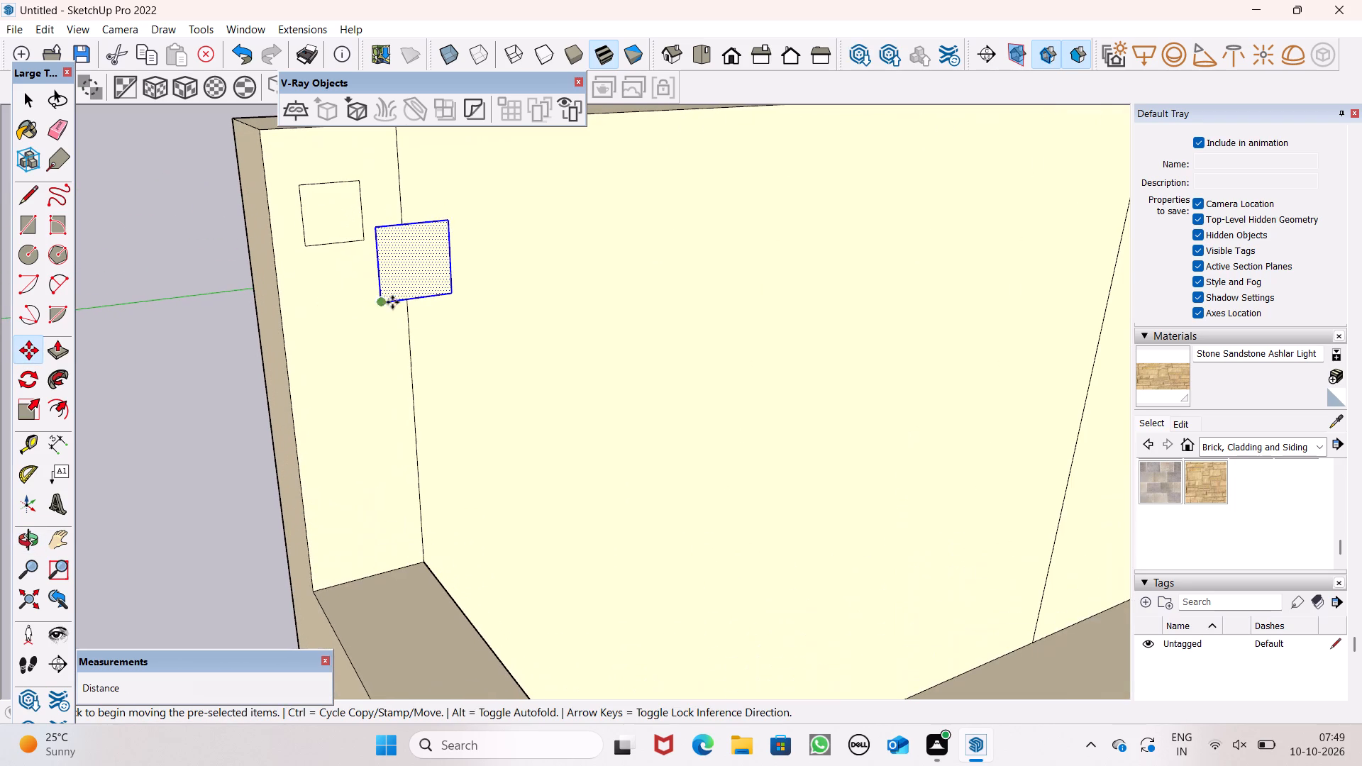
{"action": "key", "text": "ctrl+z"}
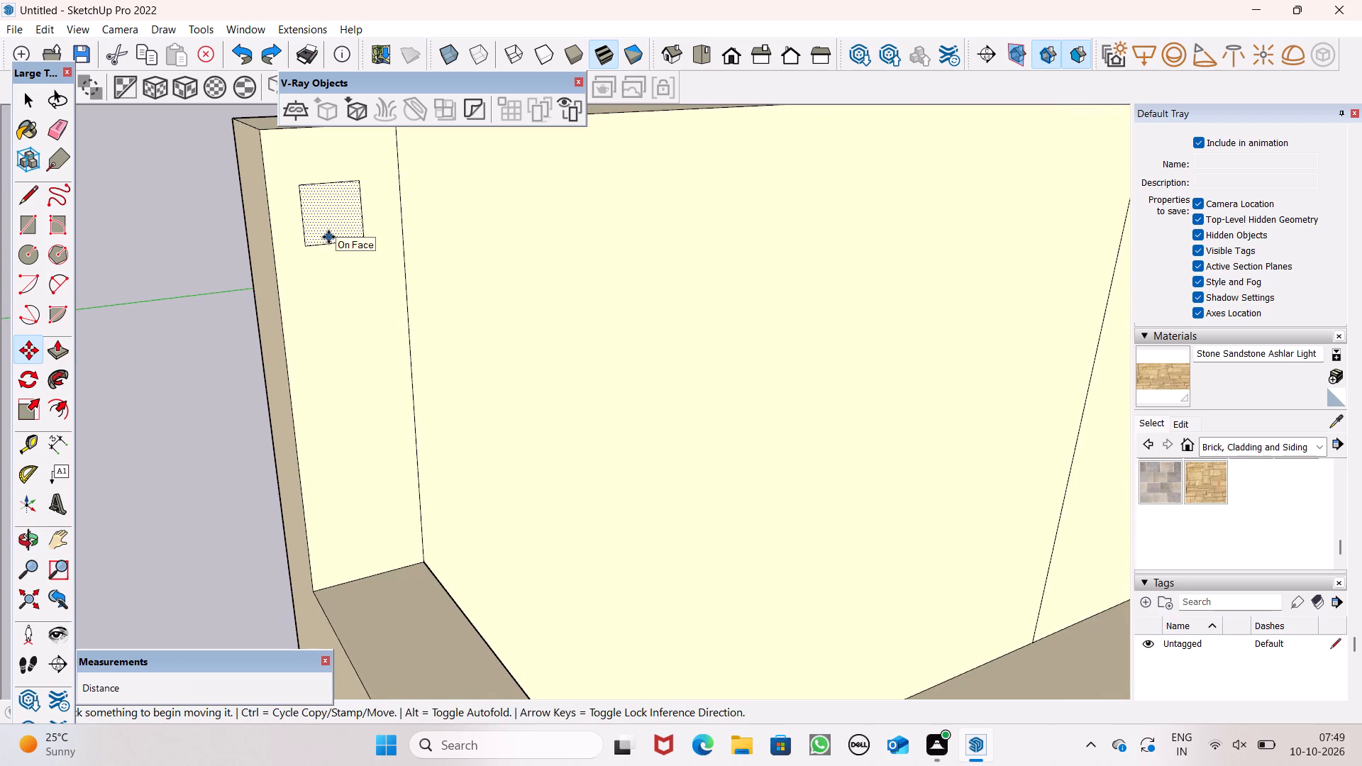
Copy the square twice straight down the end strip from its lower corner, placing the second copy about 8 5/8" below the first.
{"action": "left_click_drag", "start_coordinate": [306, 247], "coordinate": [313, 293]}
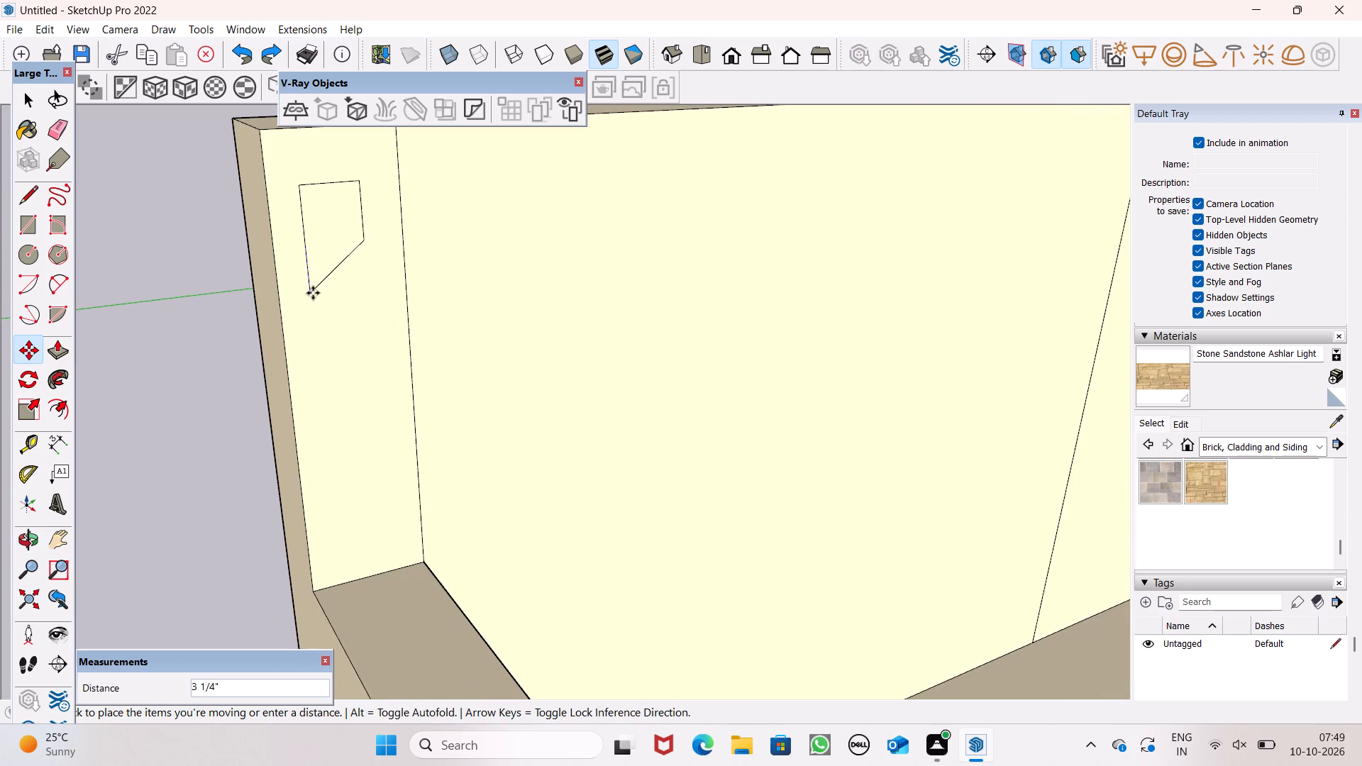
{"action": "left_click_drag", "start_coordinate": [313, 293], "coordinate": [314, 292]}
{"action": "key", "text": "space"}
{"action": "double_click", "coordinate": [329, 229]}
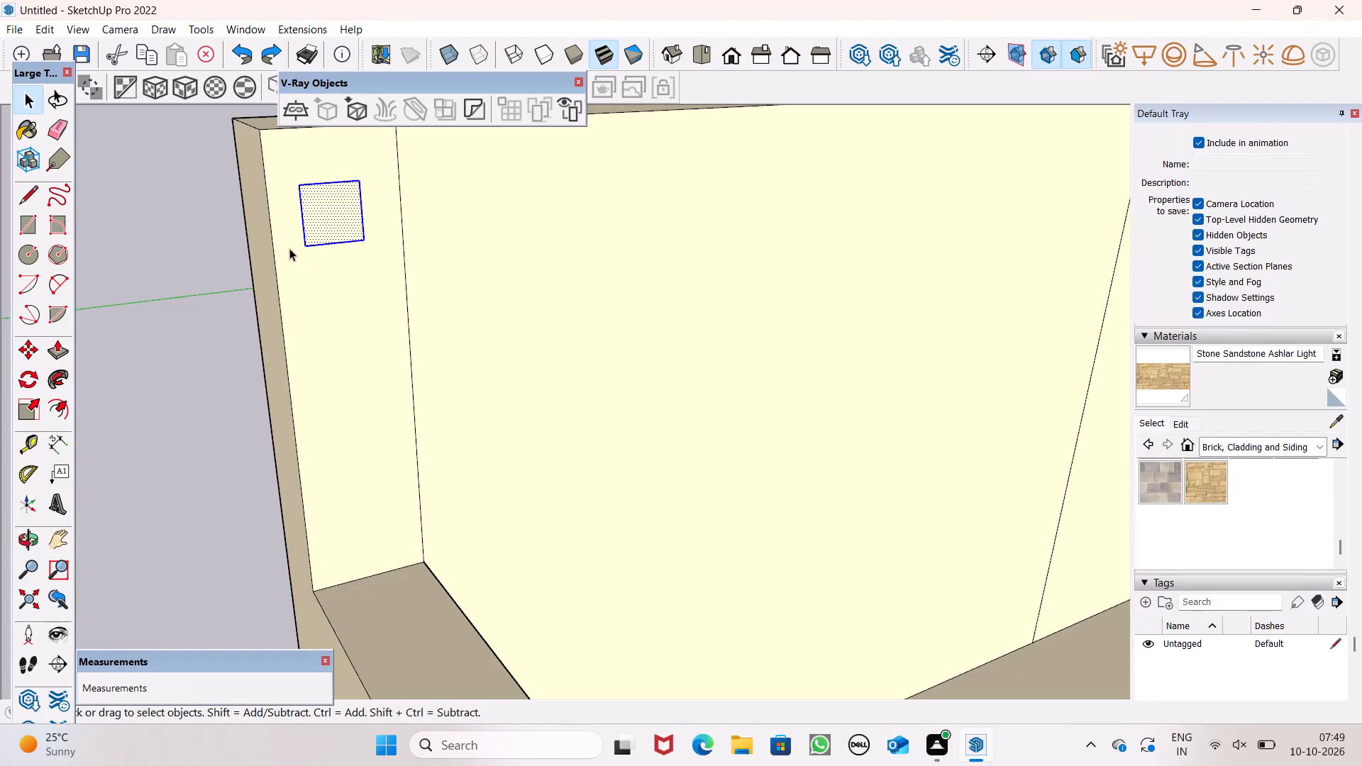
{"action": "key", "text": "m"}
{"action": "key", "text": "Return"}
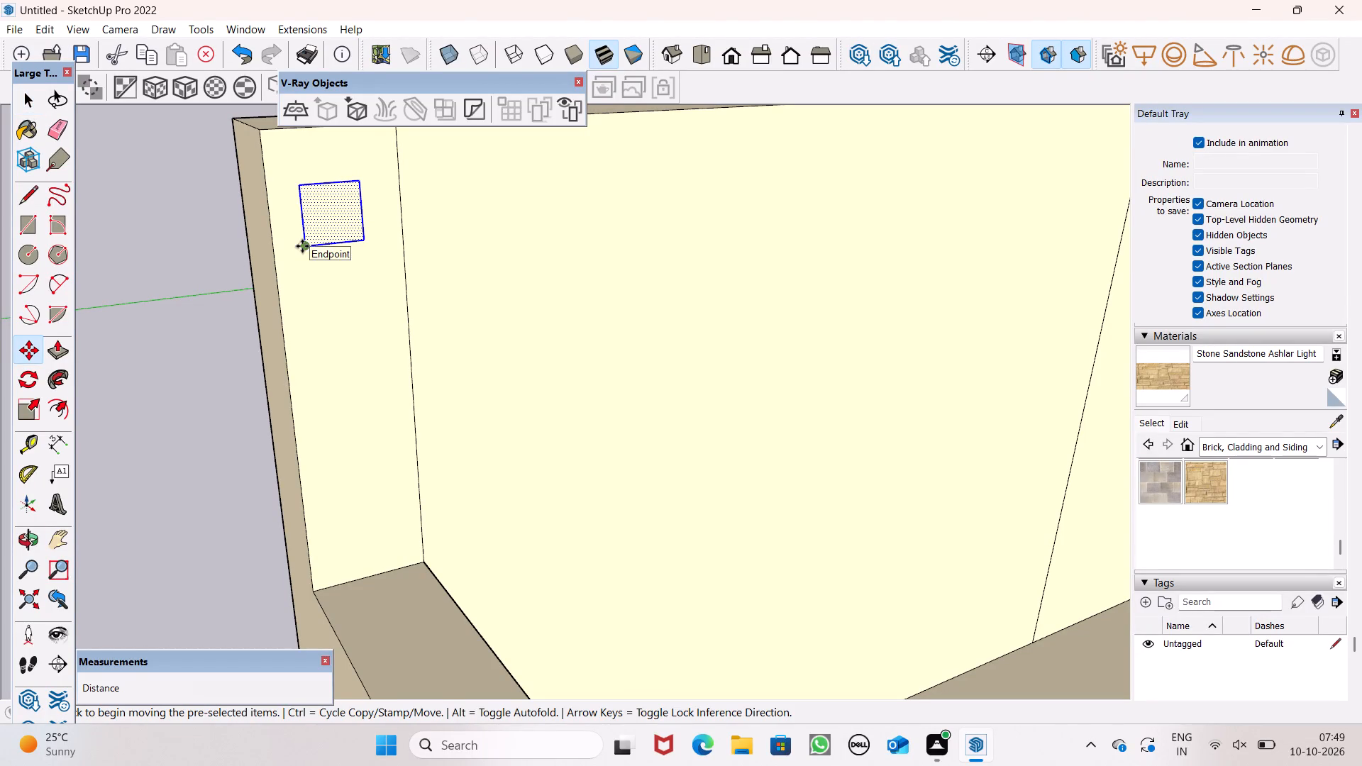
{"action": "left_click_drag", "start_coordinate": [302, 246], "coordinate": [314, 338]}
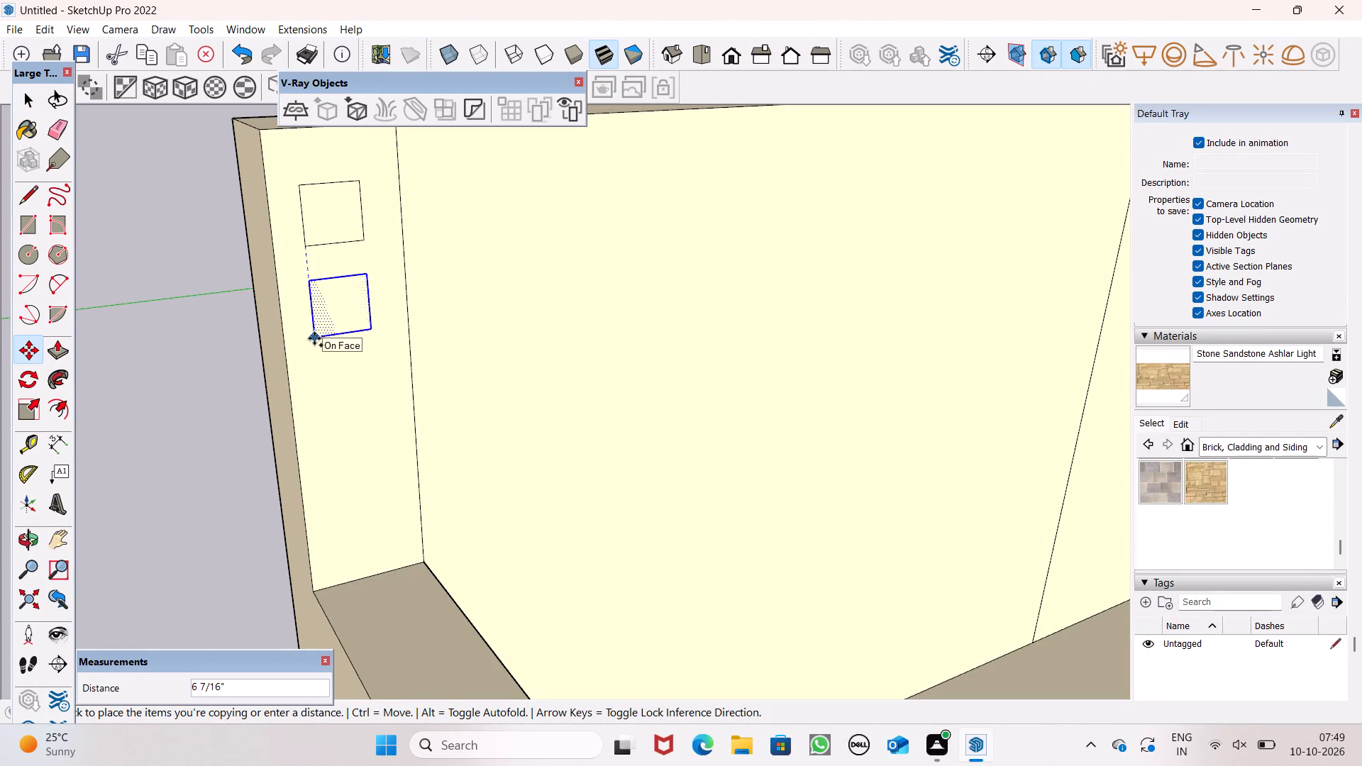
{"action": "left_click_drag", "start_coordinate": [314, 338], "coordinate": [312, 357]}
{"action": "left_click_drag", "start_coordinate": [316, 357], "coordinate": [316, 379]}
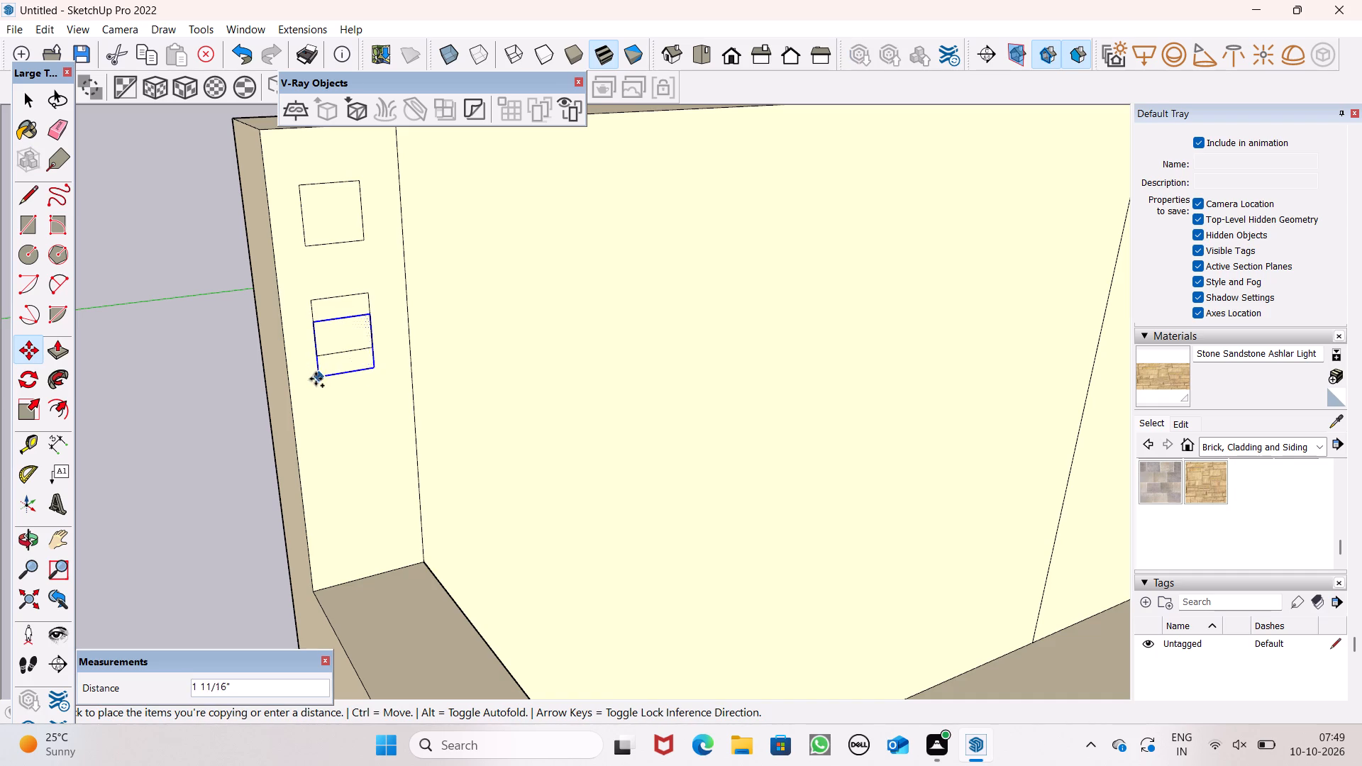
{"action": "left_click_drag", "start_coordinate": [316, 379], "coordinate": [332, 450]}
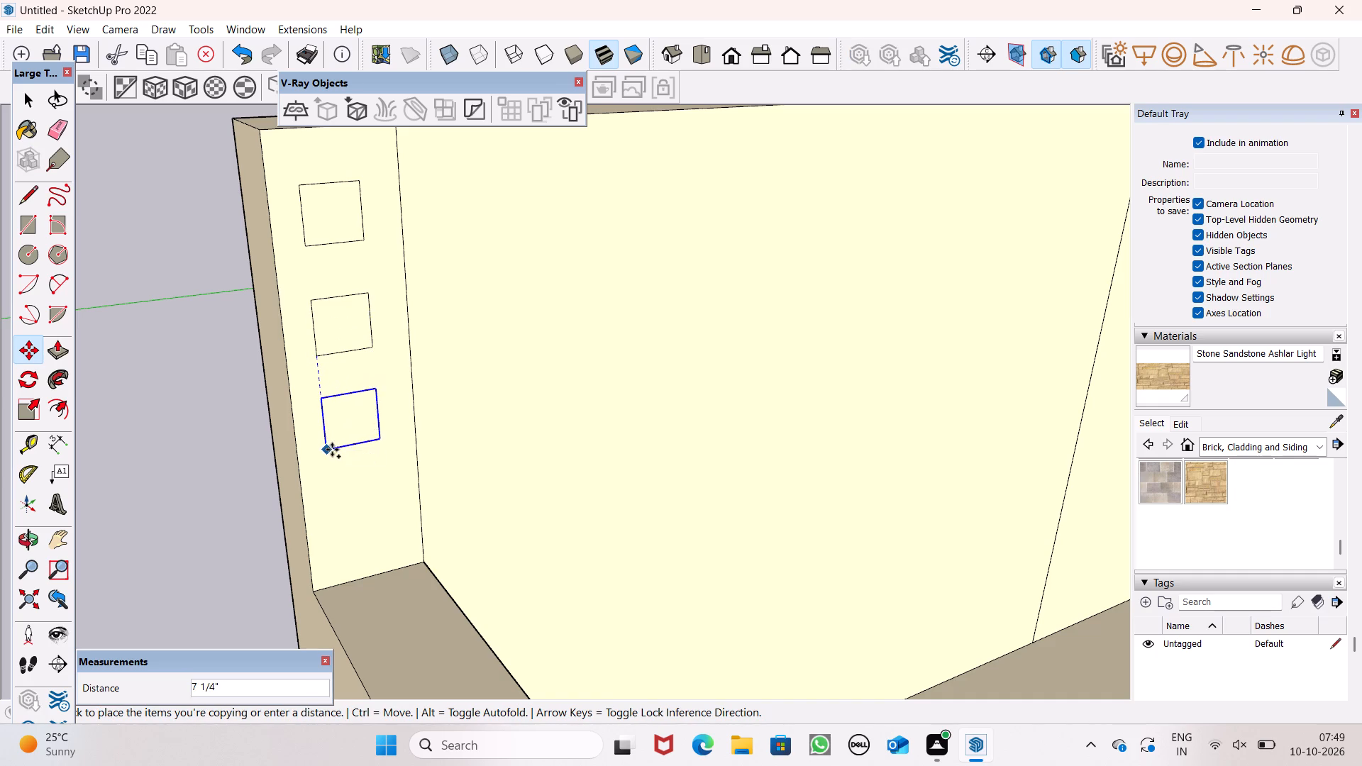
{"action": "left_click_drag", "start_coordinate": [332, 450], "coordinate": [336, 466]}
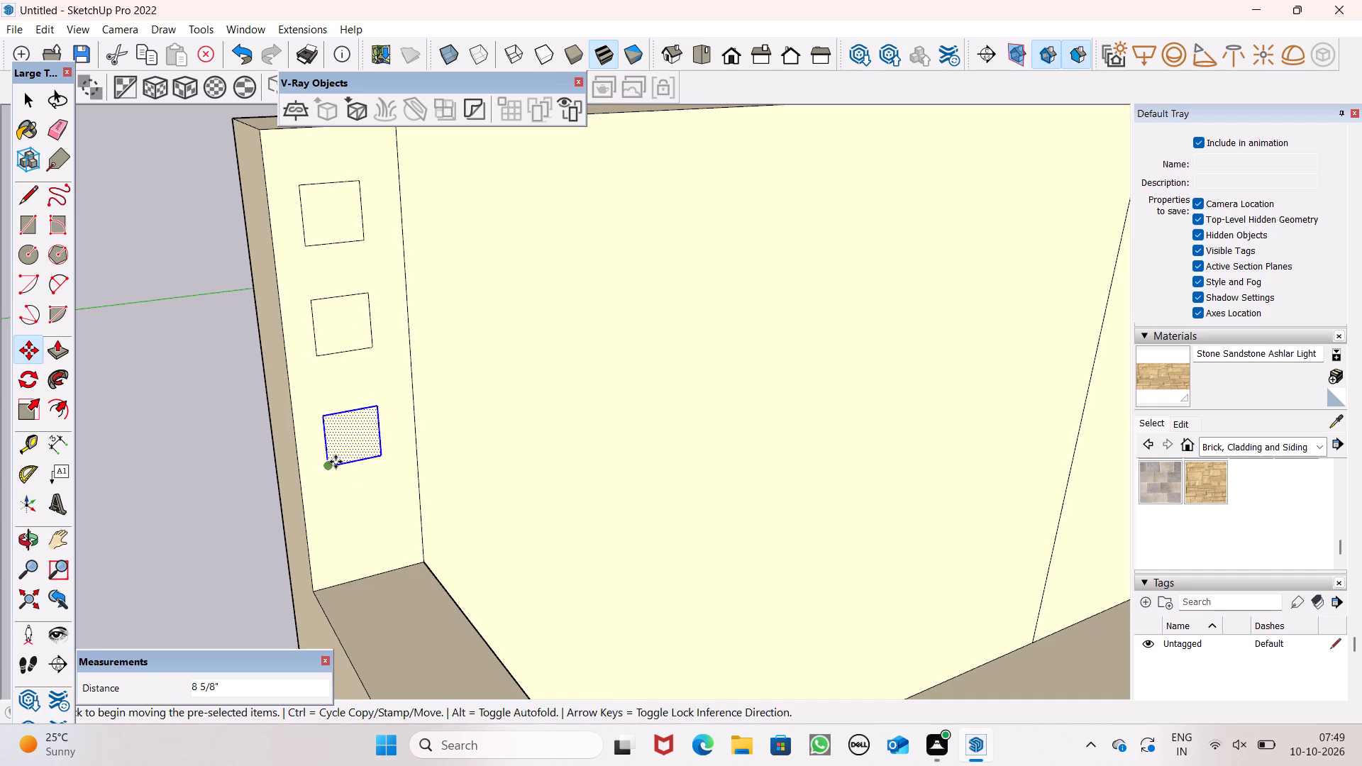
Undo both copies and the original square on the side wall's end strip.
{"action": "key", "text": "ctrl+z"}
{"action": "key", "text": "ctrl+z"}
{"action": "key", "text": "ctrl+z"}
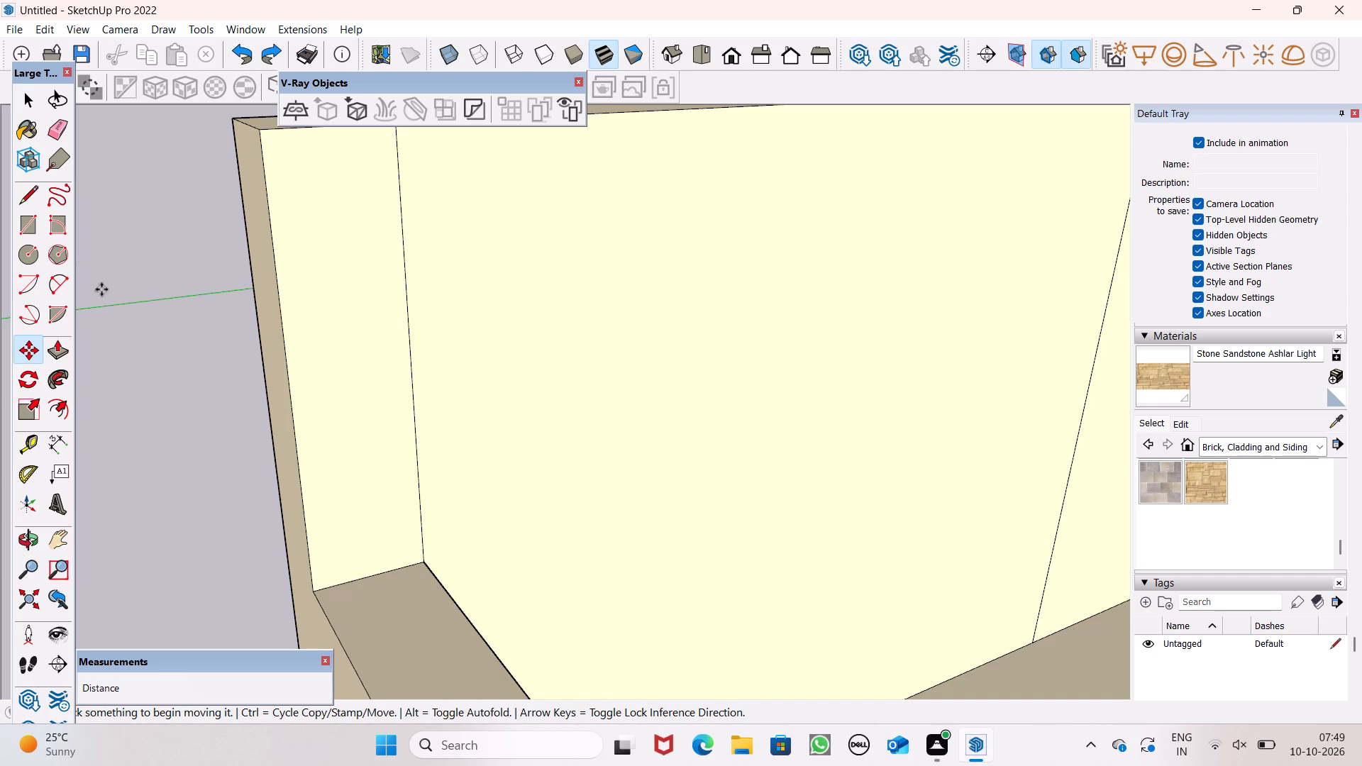
Draw a smaller rectangle about 3 7/16" by 2 15/16" near the top of the side wall's inner end strip.
{"action": "left_click", "coordinate": [18, 221]}
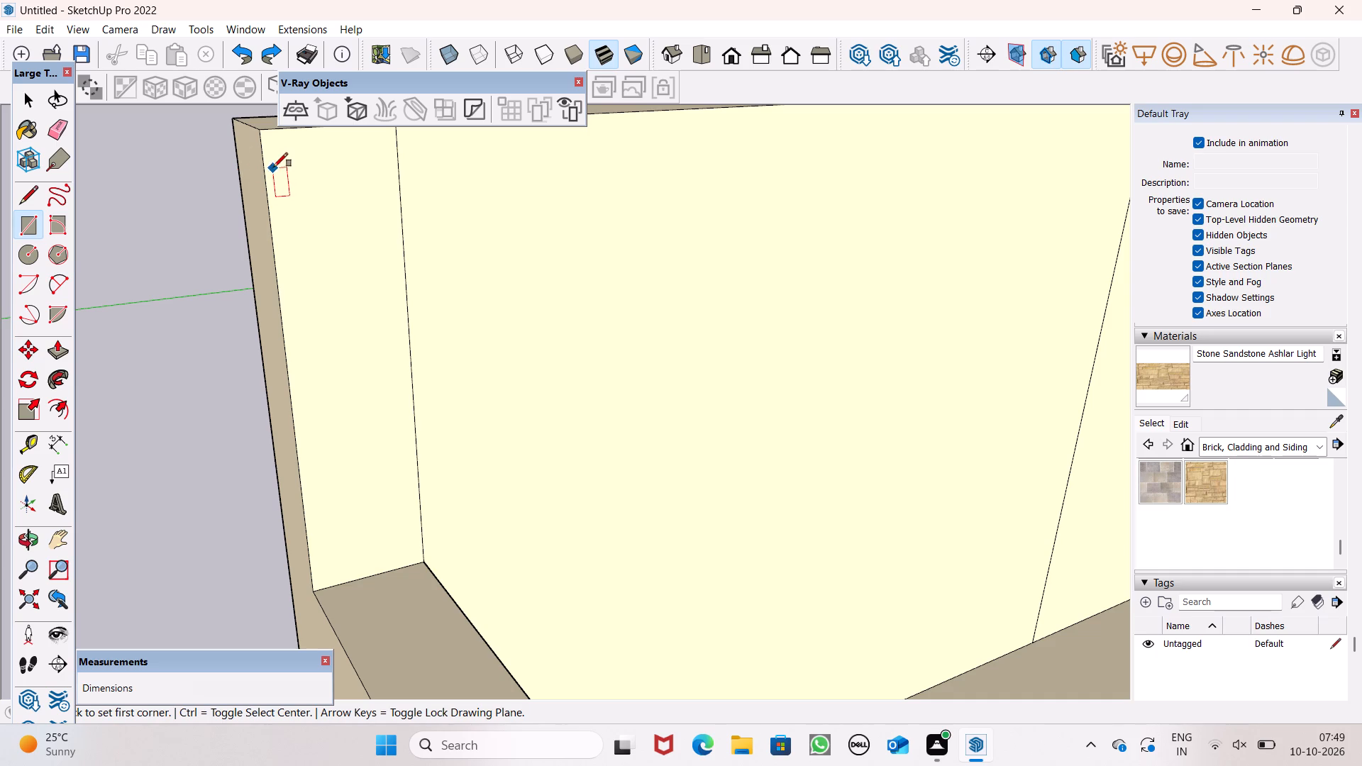
{"action": "left_click", "coordinate": [299, 163]}
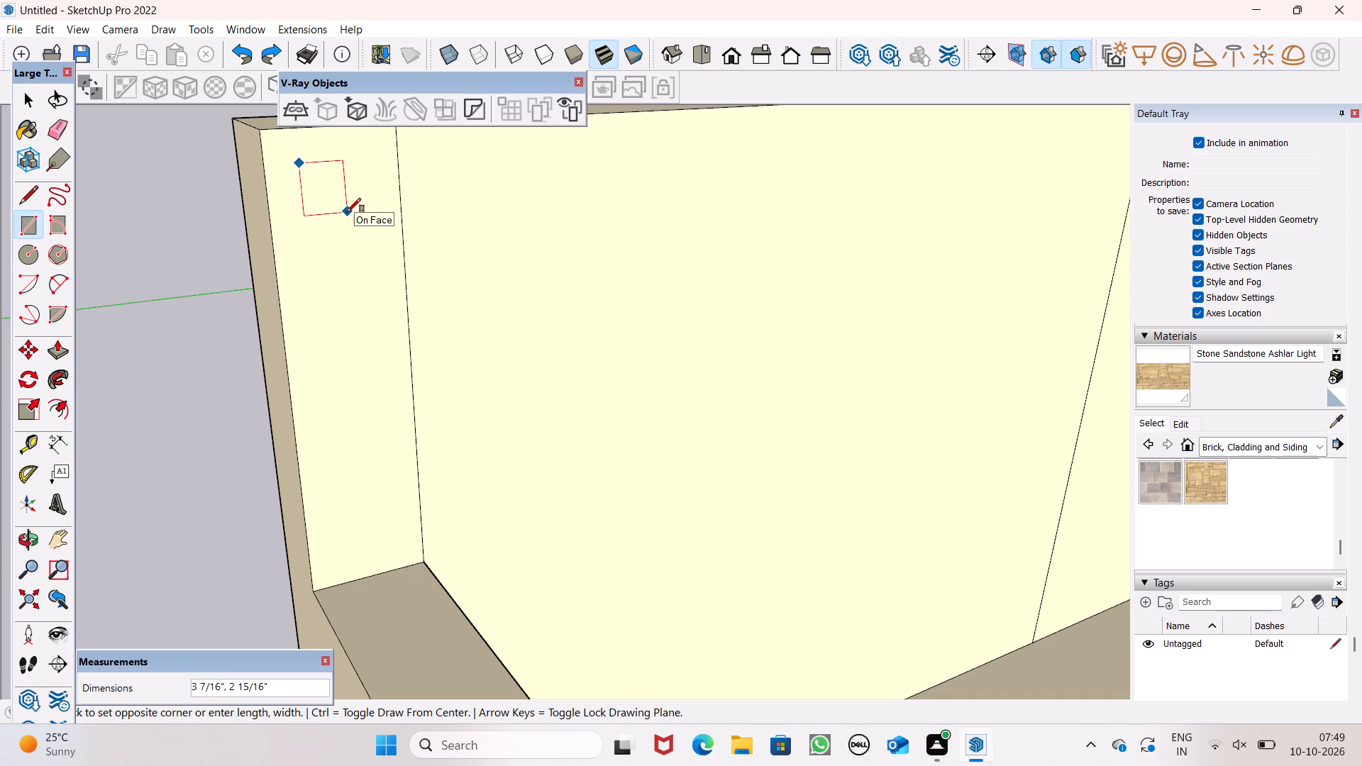
{"action": "left_click", "coordinate": [347, 212]}
Copy the small rectangle twice straight down the end strip, spaced about 6 3/16" and 6 1/8" apart.
{"action": "key", "text": "space"}
{"action": "double_click", "coordinate": [331, 201]}
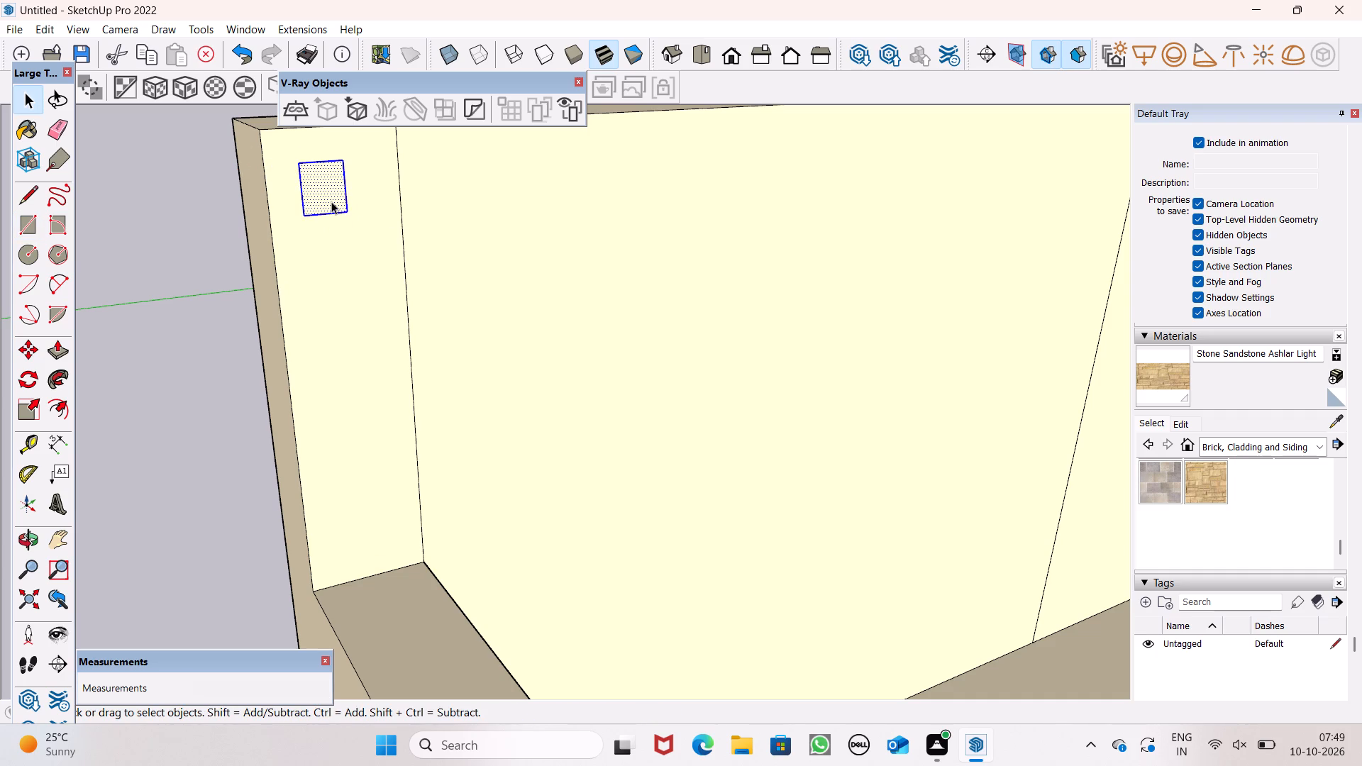
{"action": "key", "text": "m"}
{"action": "key", "text": "Return"}
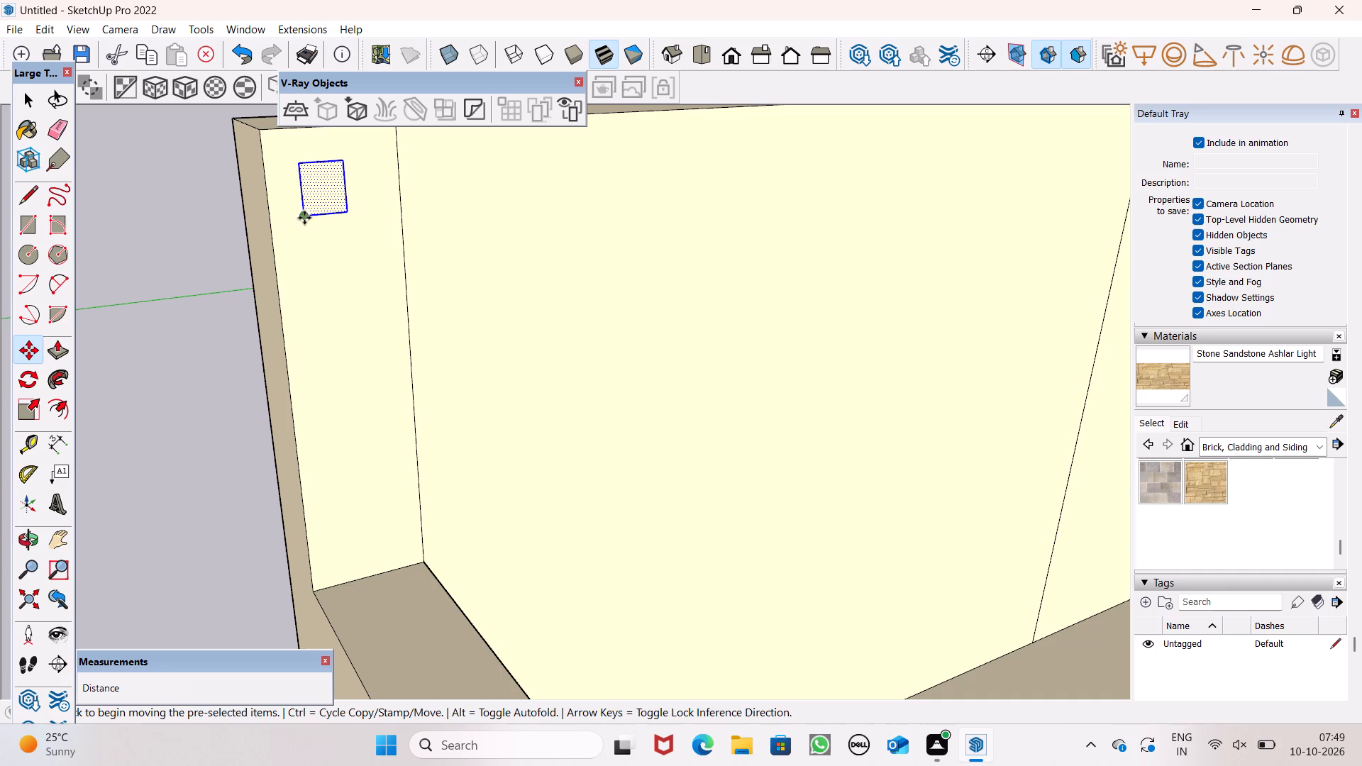
{"action": "left_click_drag", "start_coordinate": [304, 217], "coordinate": [313, 306], "text": "ctrl"}
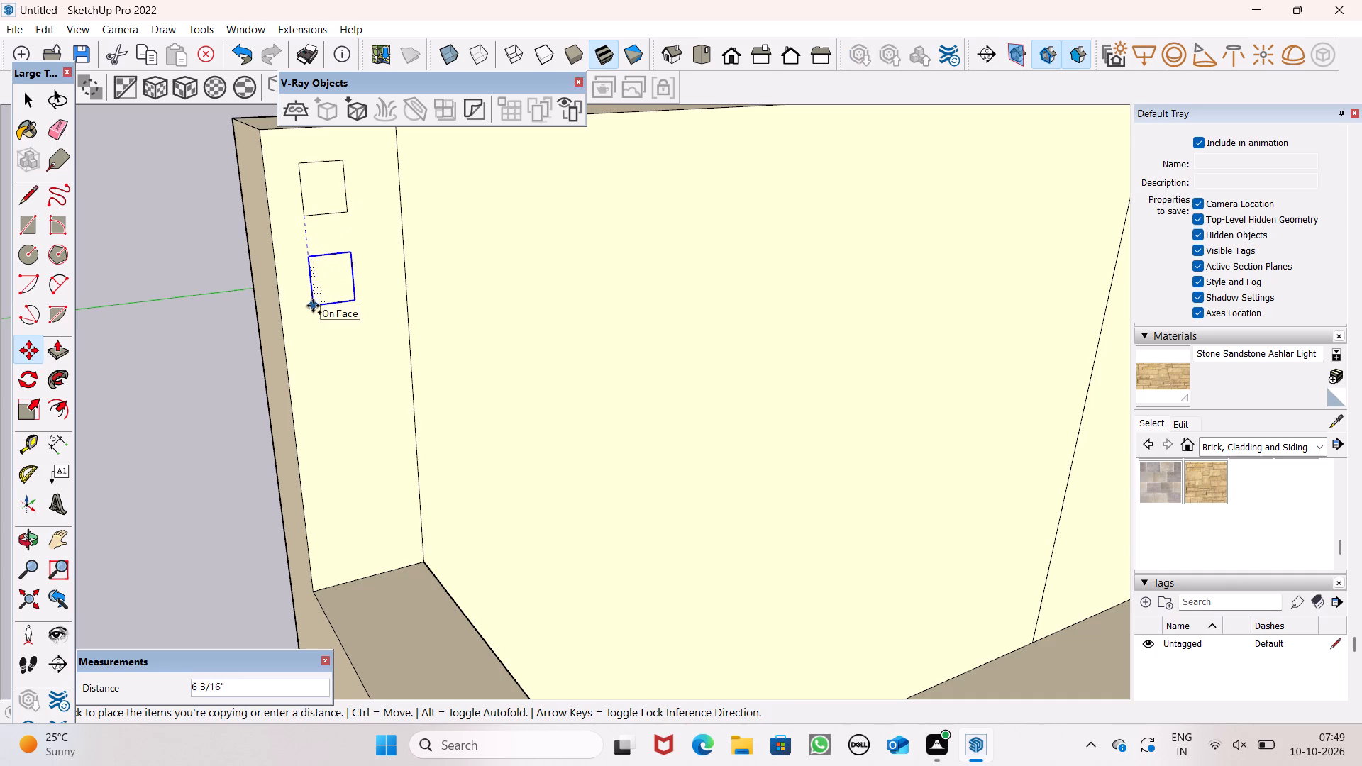
{"action": "left_click_drag", "start_coordinate": [313, 306], "coordinate": [313, 306], "text": "ctrl"}
{"action": "left_click_drag", "start_coordinate": [314, 306], "coordinate": [323, 384]}
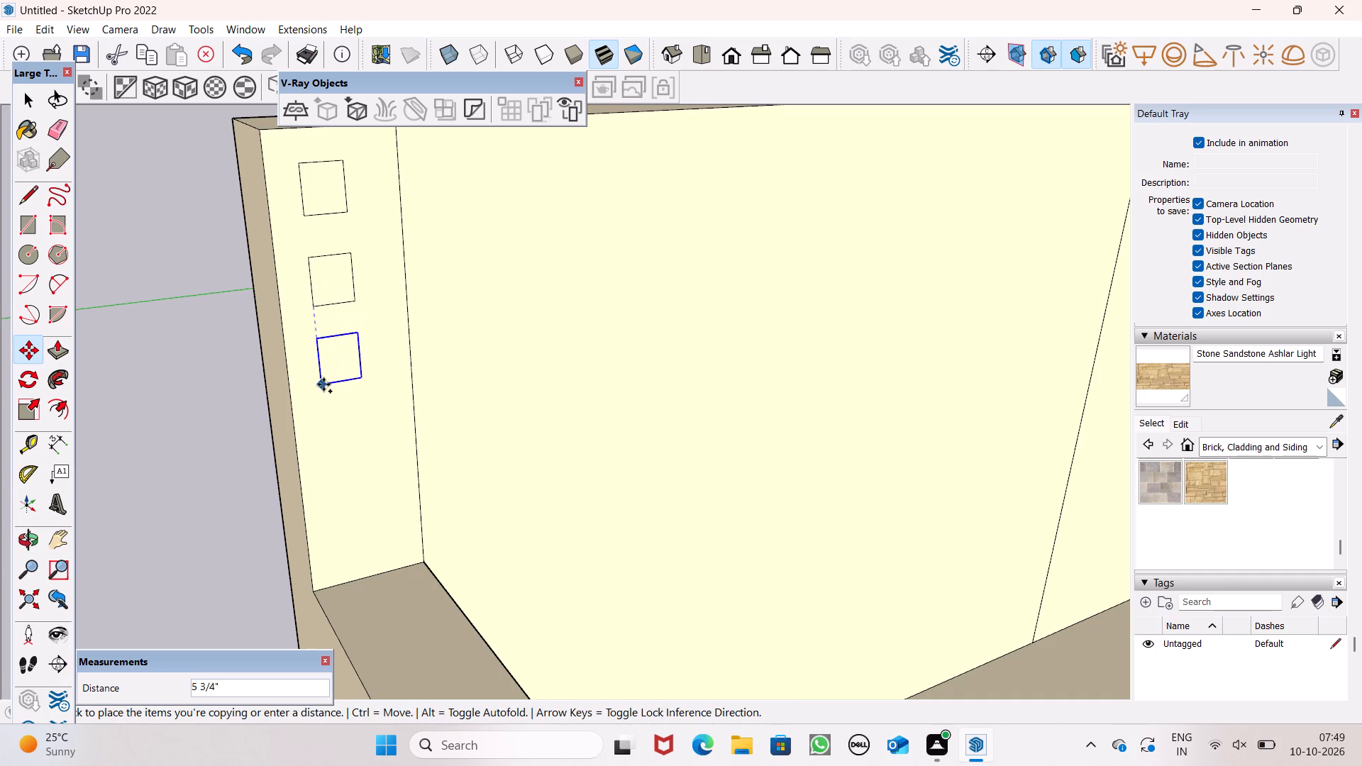
{"action": "left_click_drag", "start_coordinate": [323, 384], "coordinate": [321, 389]}
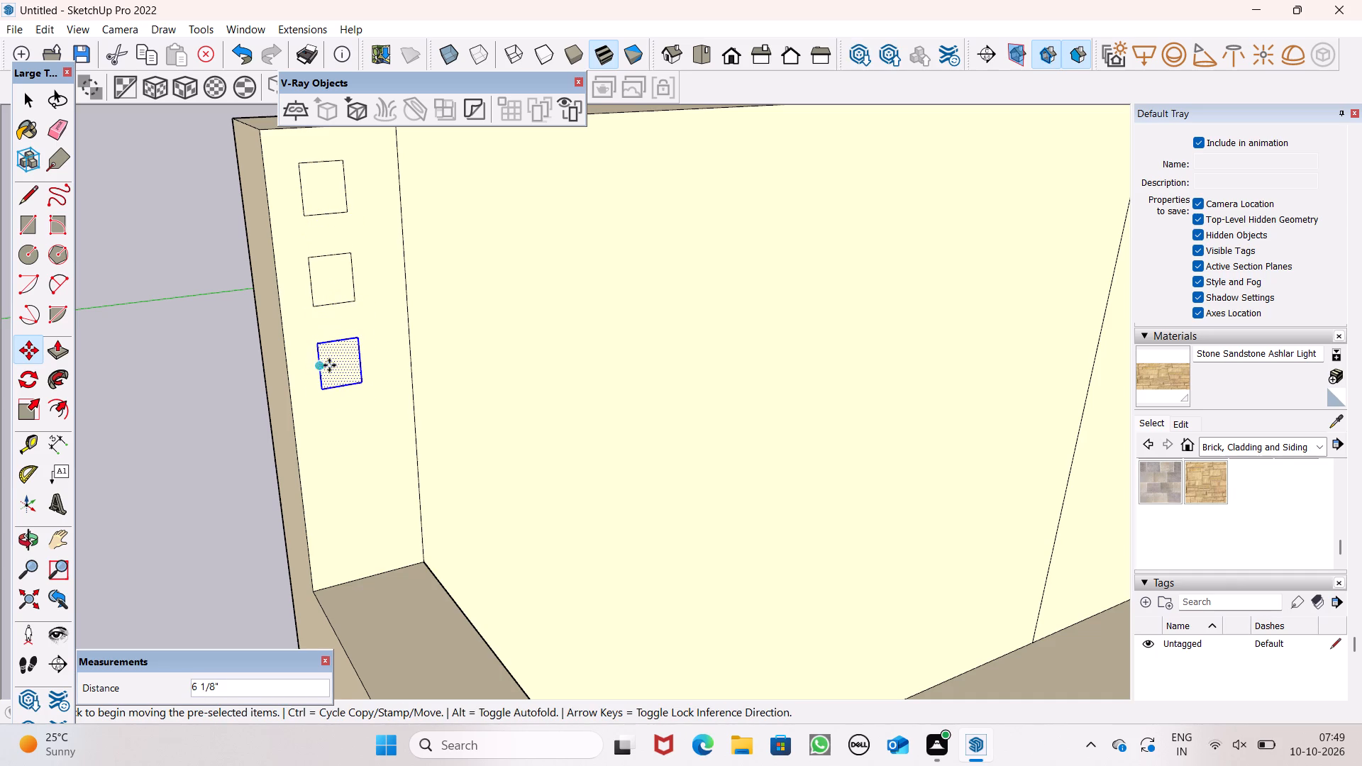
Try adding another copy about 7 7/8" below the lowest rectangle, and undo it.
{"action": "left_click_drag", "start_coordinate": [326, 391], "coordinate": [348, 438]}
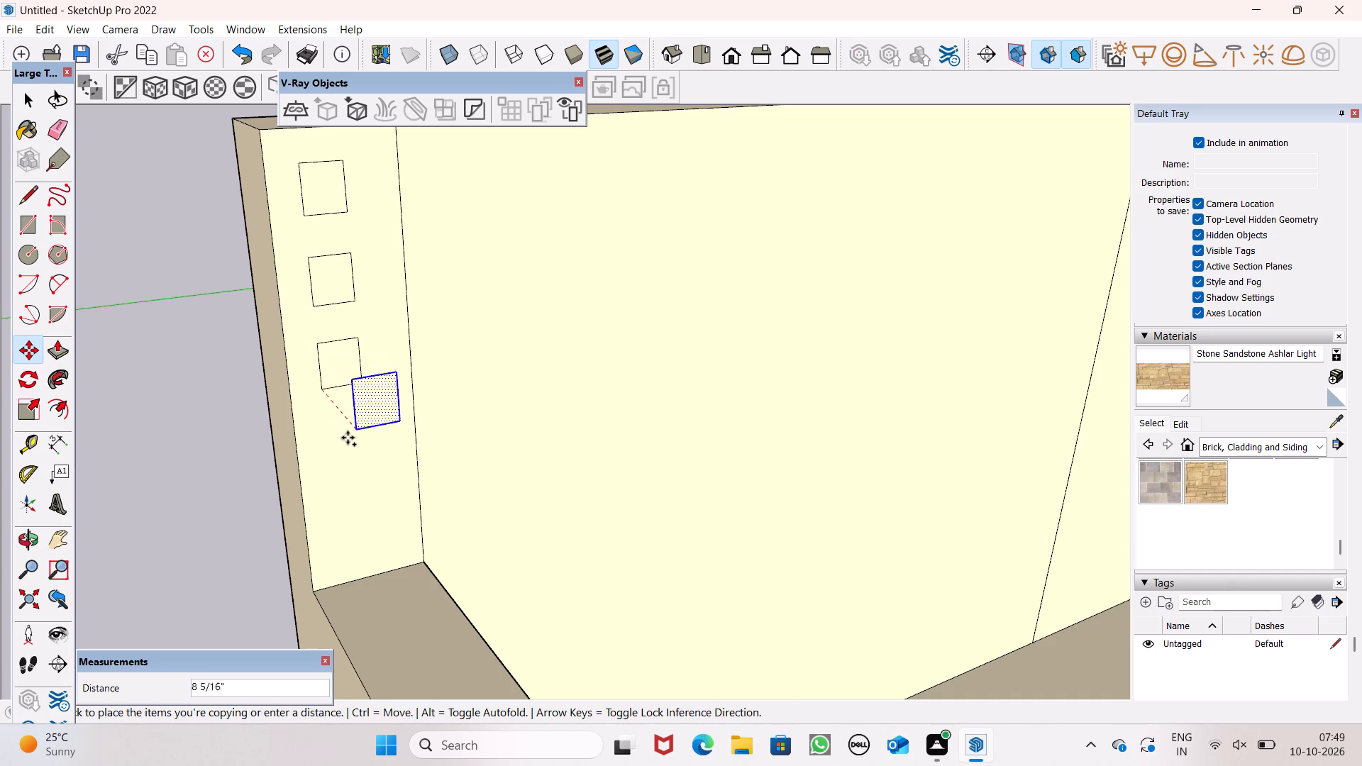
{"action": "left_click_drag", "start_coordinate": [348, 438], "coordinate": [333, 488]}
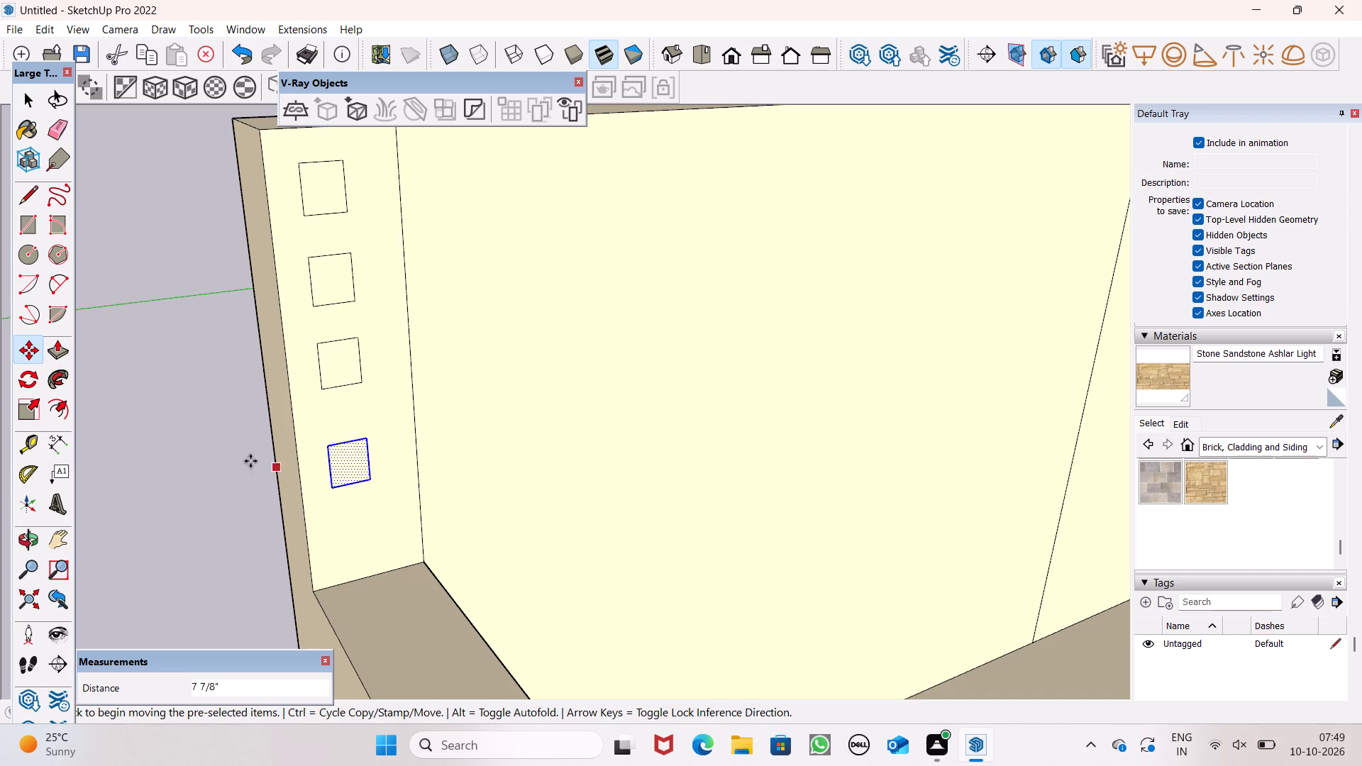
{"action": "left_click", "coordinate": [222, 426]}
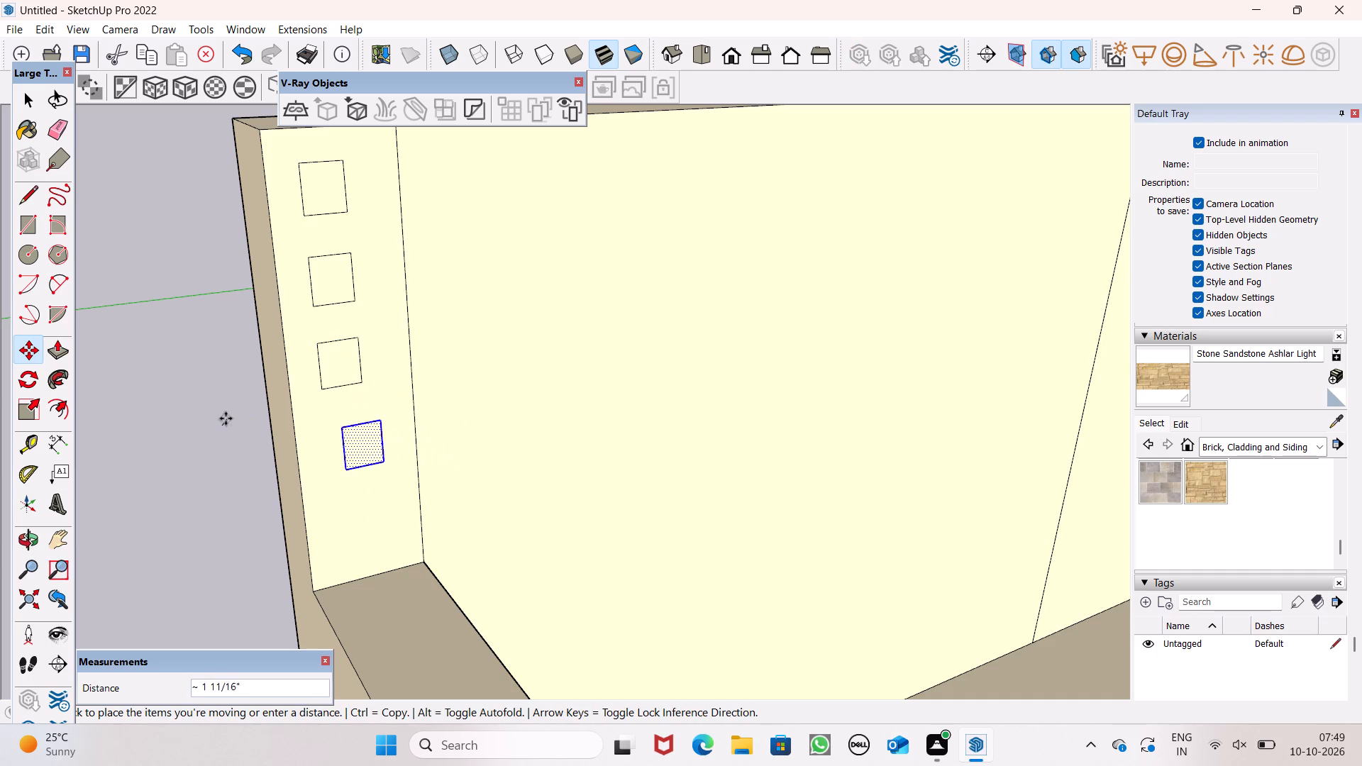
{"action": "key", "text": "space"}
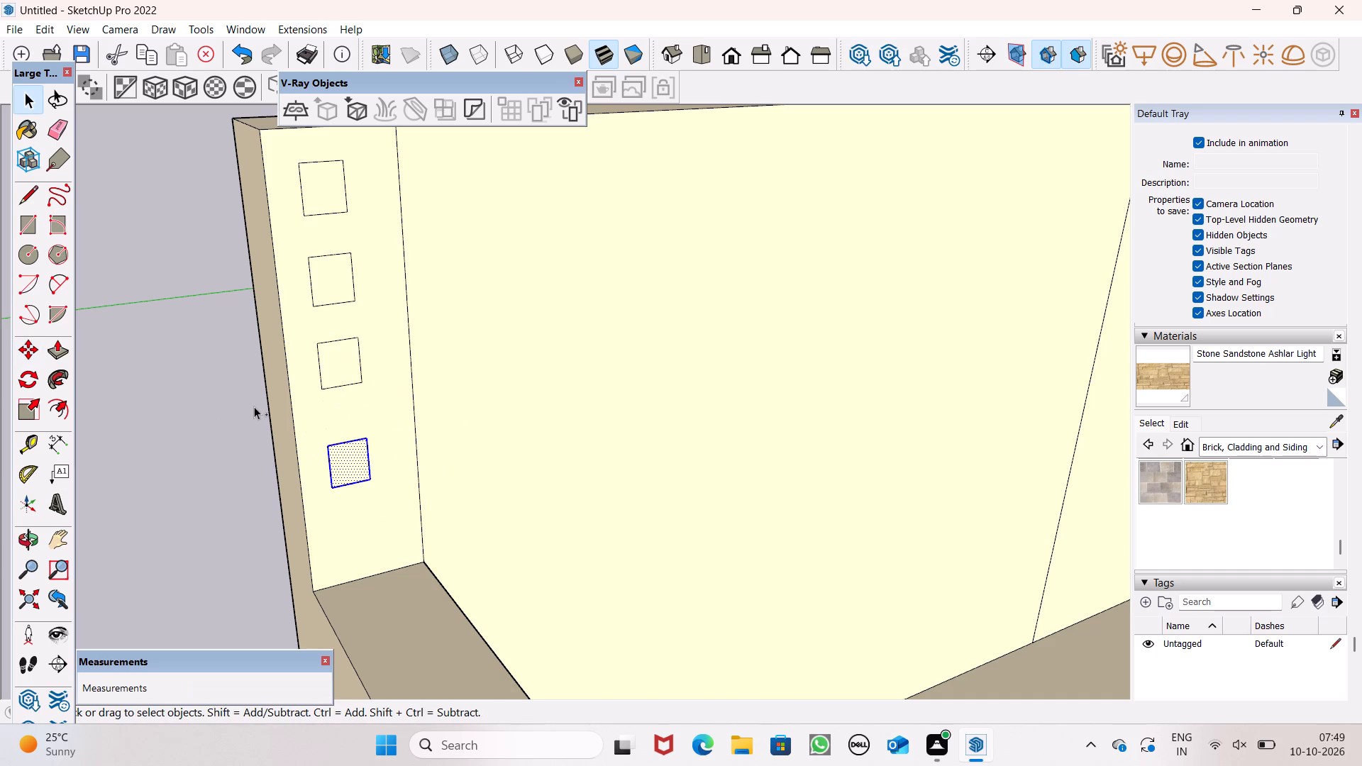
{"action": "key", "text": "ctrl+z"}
Copy the third small rectangle about 6 1/4" straight down the side wall's end strip.
{"action": "double_click", "coordinate": [339, 374]}
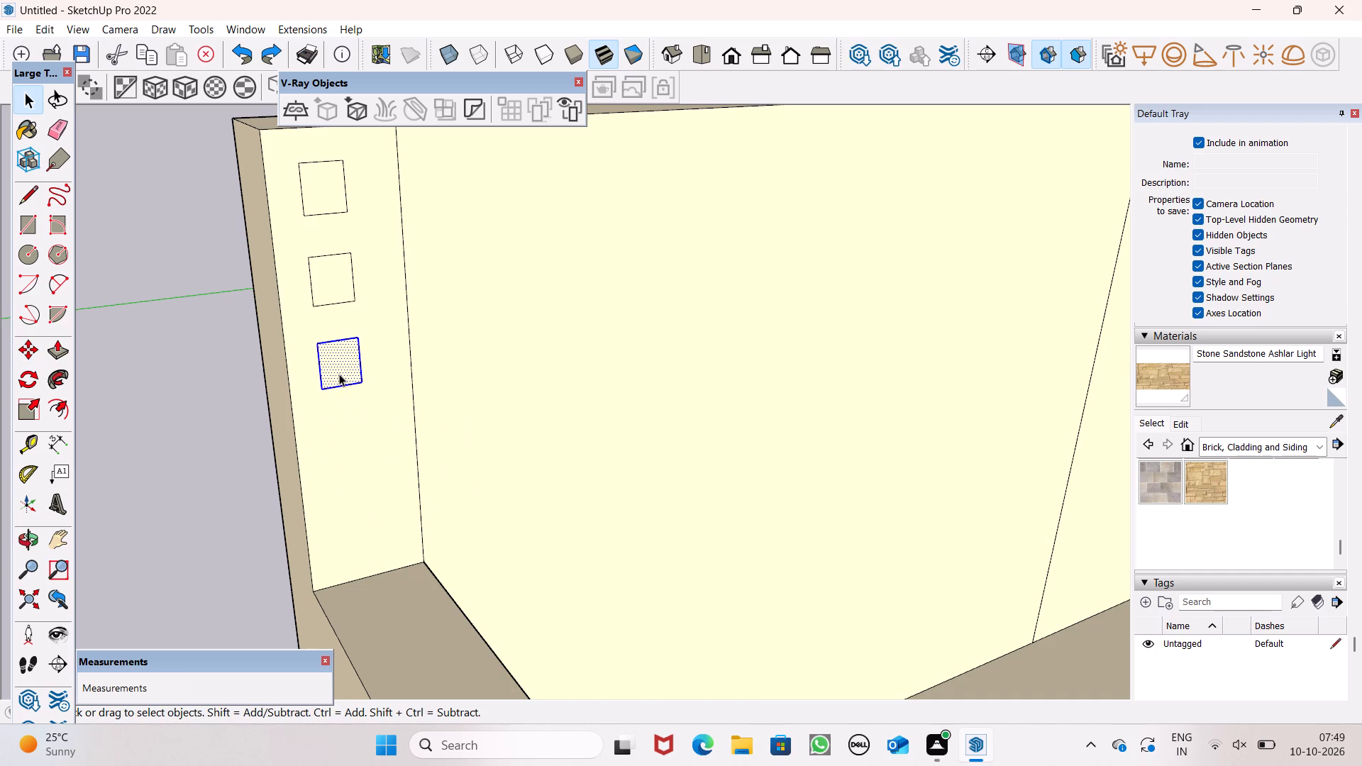
{"action": "key", "text": "m"}
{"action": "key", "text": "Return"}
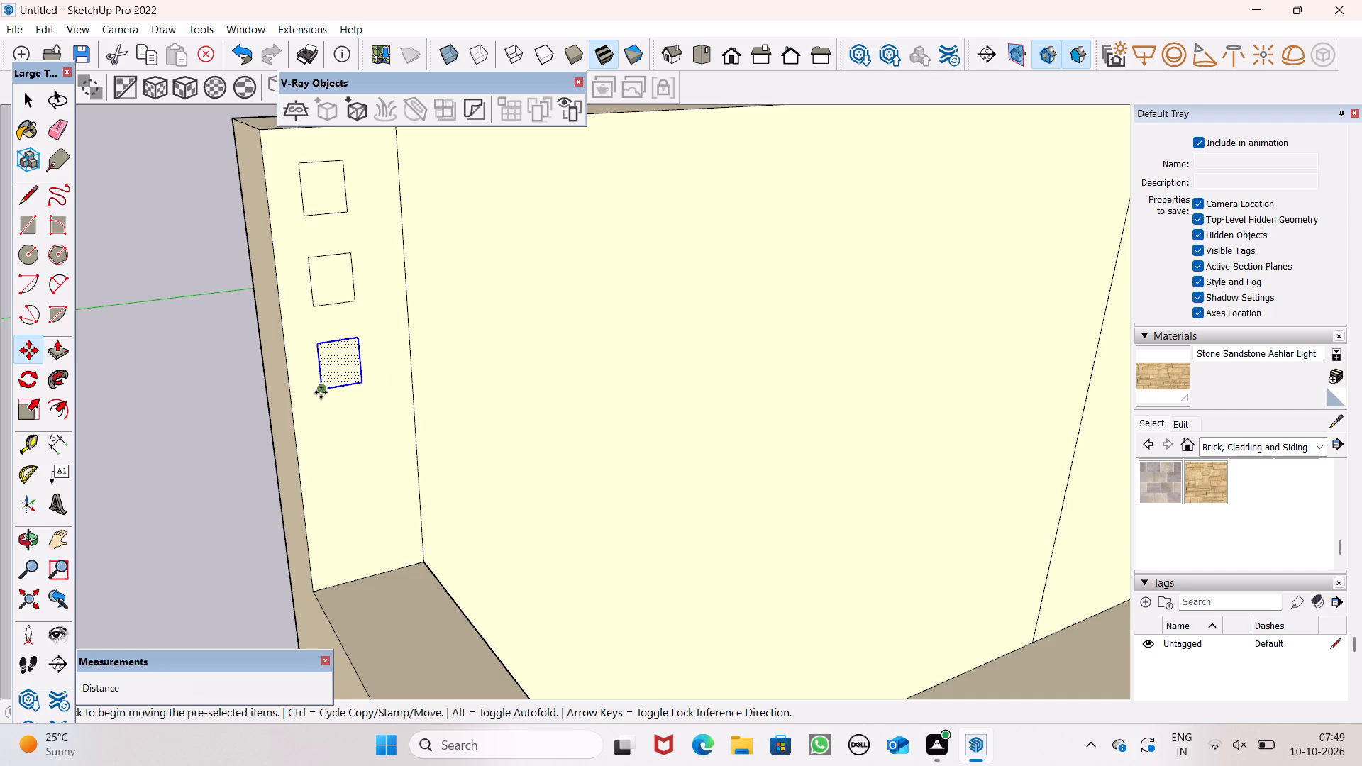
{"action": "left_click_drag", "start_coordinate": [321, 392], "coordinate": [339, 433]}
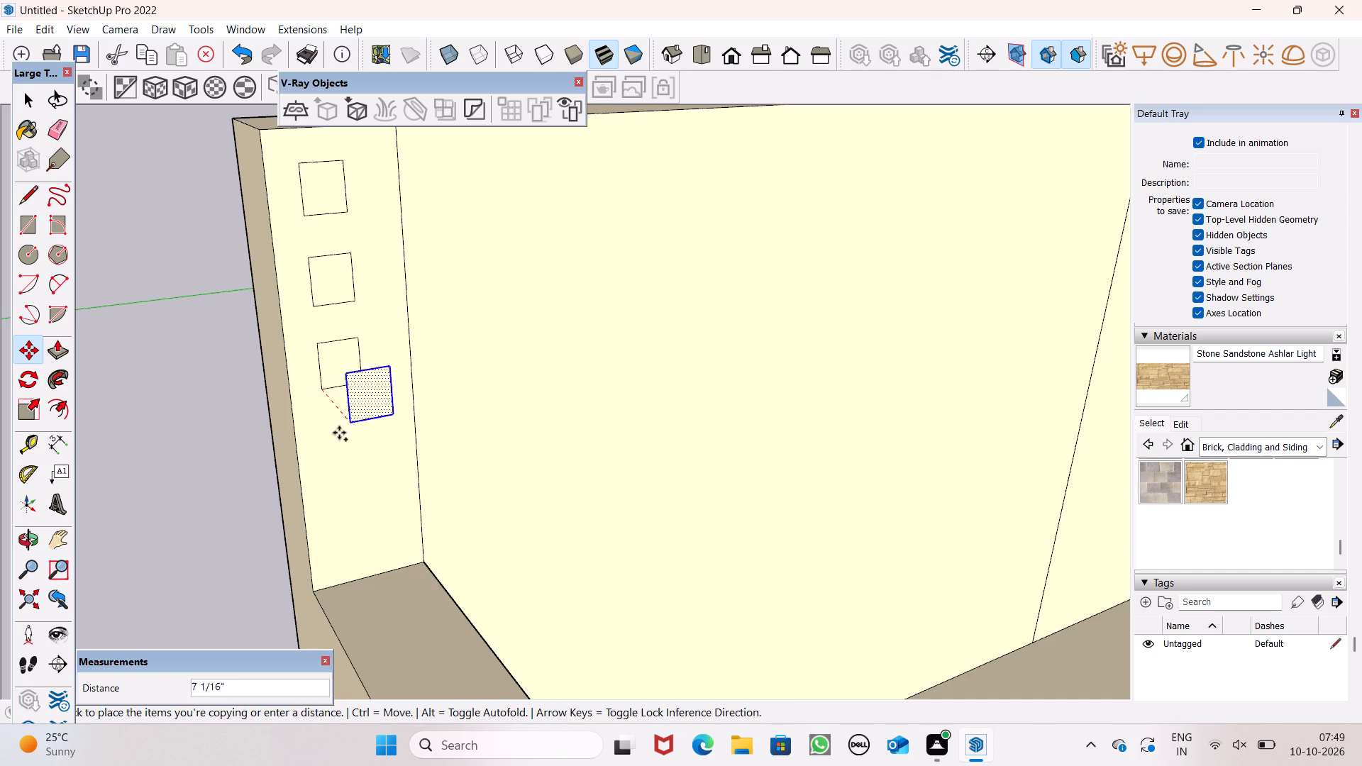
{"action": "left_click_drag", "start_coordinate": [339, 433], "coordinate": [335, 467]}
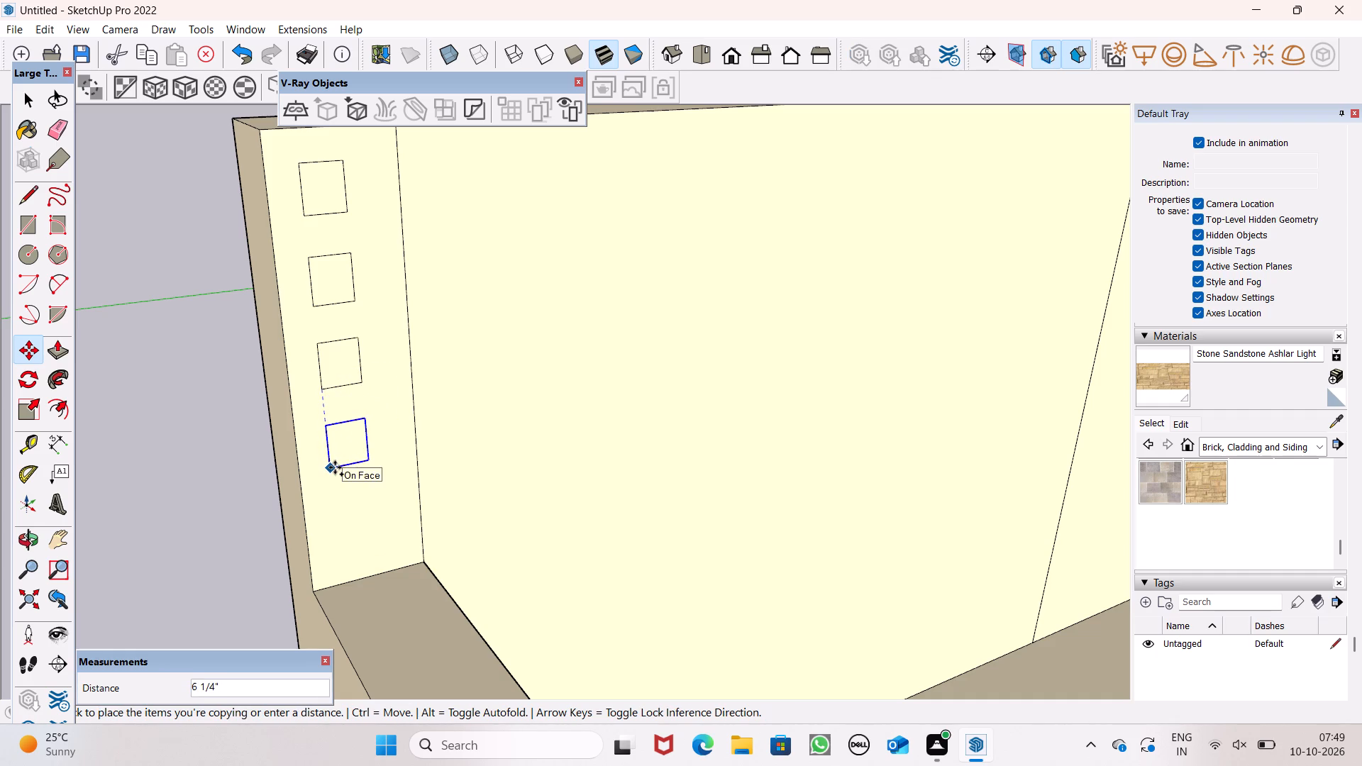
{"action": "left_click_drag", "start_coordinate": [335, 467], "coordinate": [332, 467]}
{"action": "left_click", "coordinate": [332, 465]}
{"action": "key", "text": "space"}
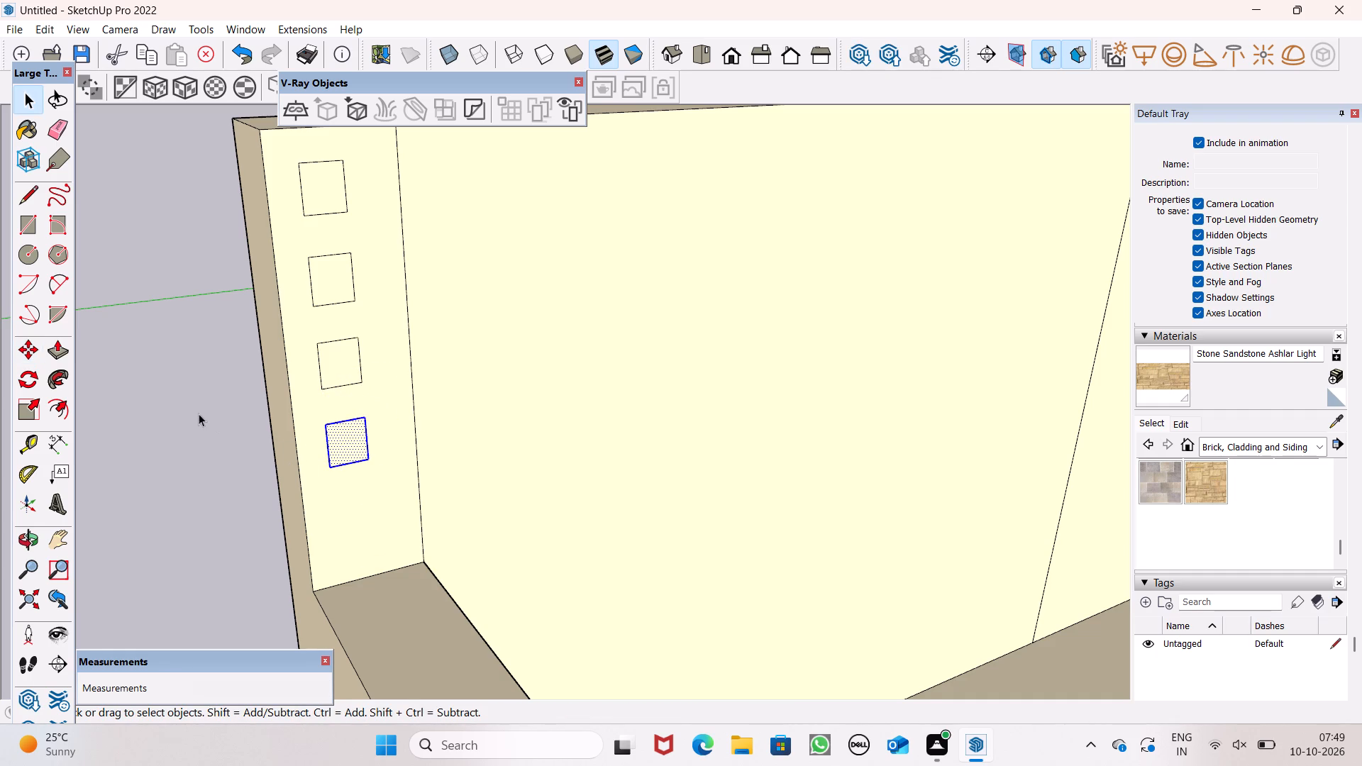
{"action": "left_click", "coordinate": [182, 406]}
{"action": "scroll", "coordinate": [179, 391], "scroll_direction": "down", "scroll_amount": 6}
{"action": "scroll", "coordinate": [228, 390], "scroll_direction": "up", "scroll_amount": 3}
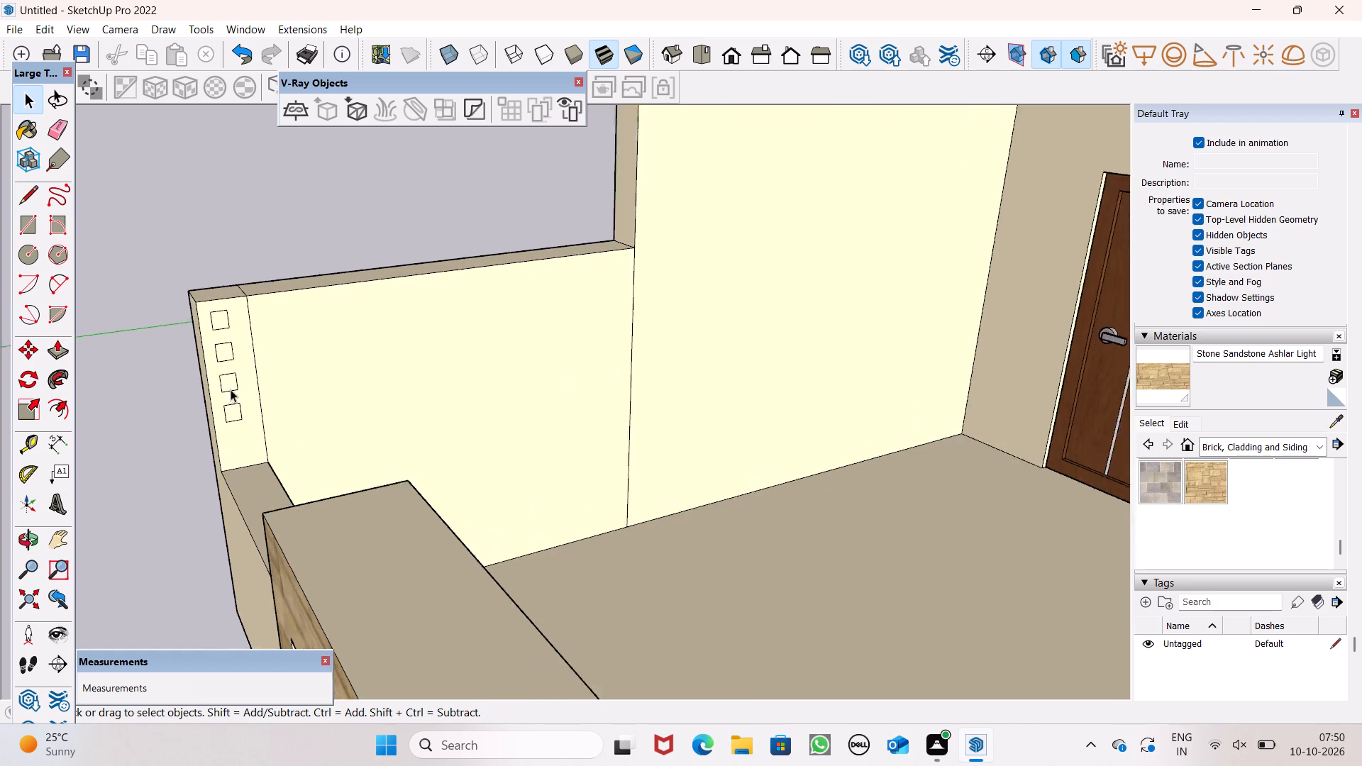
Extrude the top rectangle about 7' 4 7/16" across the opening as a rail reaching the stone-clad wall.
{"action": "scroll", "coordinate": [231, 389], "scroll_direction": "up", "scroll_amount": 3}
{"action": "left_click", "coordinate": [67, 349]}
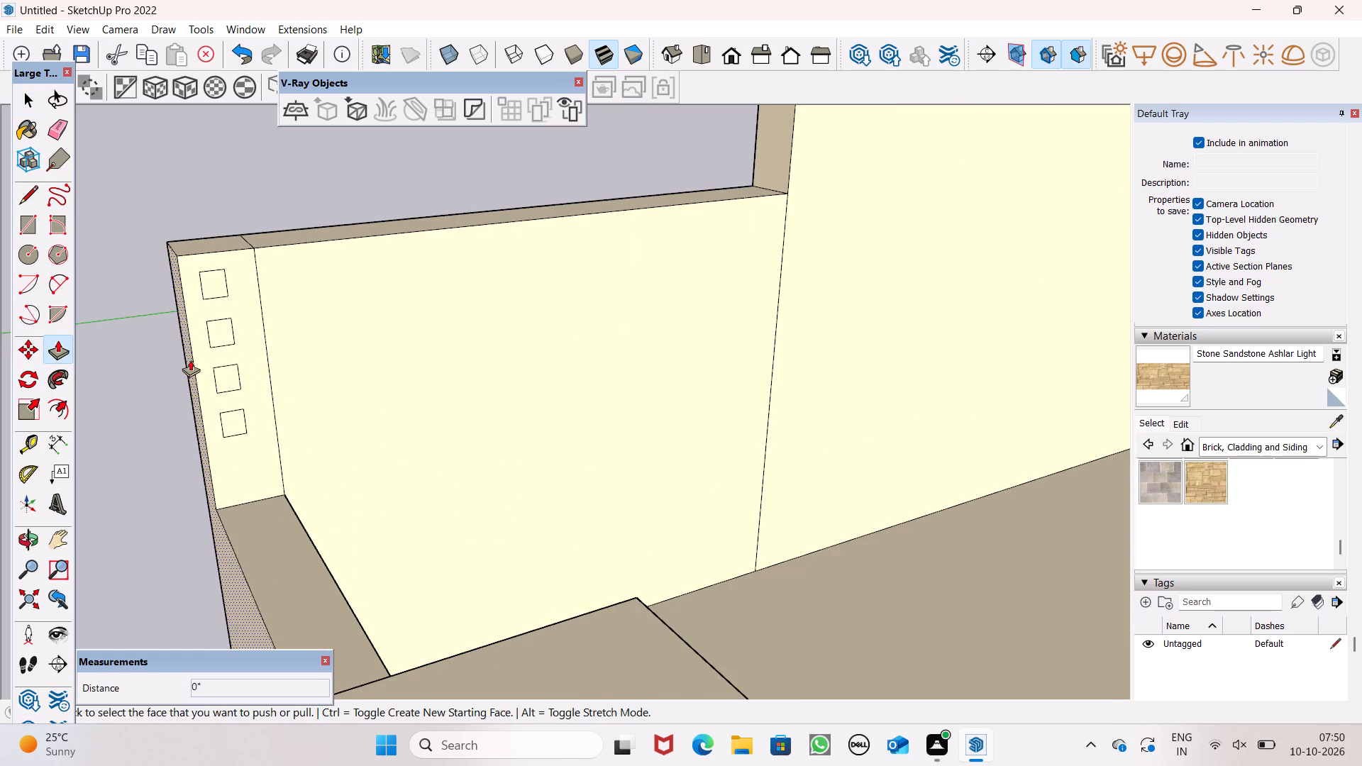
{"action": "scroll", "coordinate": [192, 364], "scroll_direction": "down", "scroll_amount": 4}
{"action": "middle_click_drag", "start_coordinate": [341, 402], "coordinate": [553, 333]}
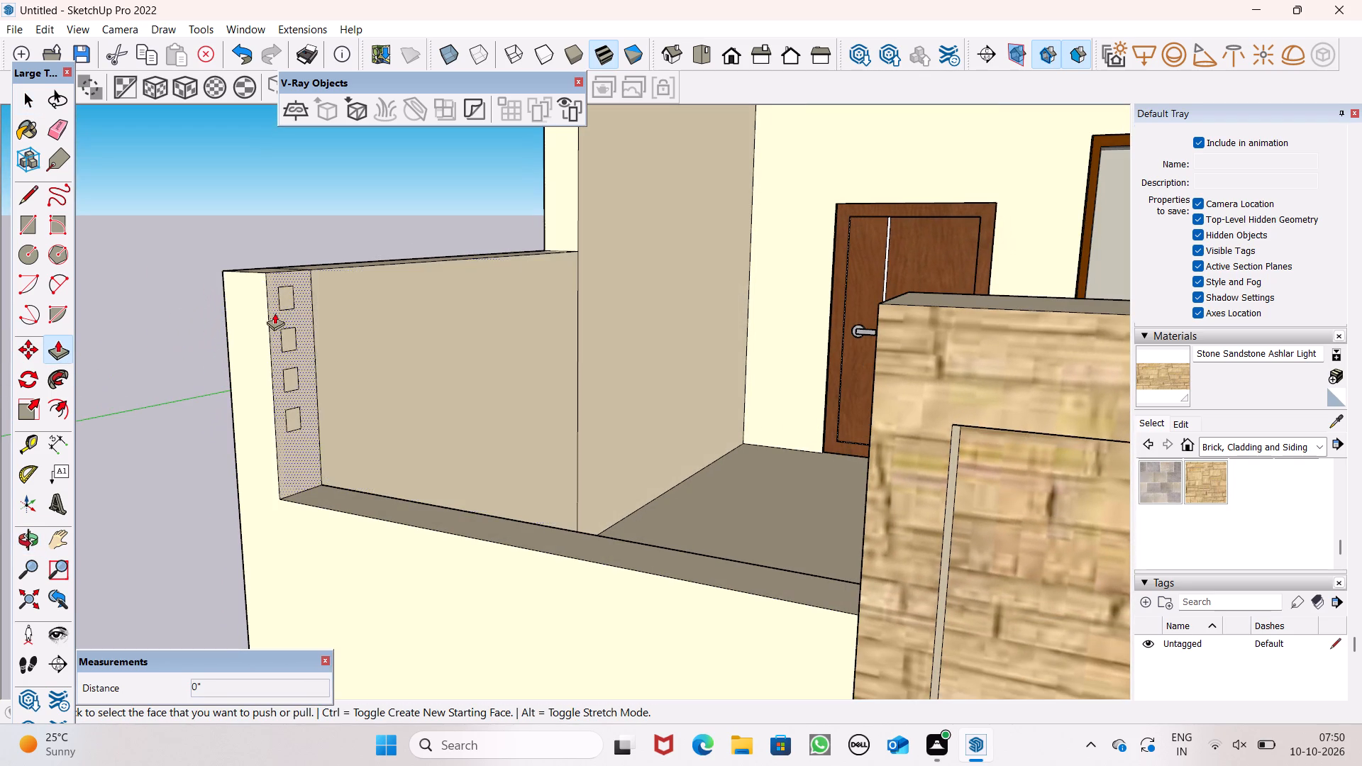
{"action": "scroll", "coordinate": [274, 311], "scroll_direction": "up", "scroll_amount": 2}
{"action": "left_click_drag", "start_coordinate": [283, 294], "coordinate": [426, 318]}
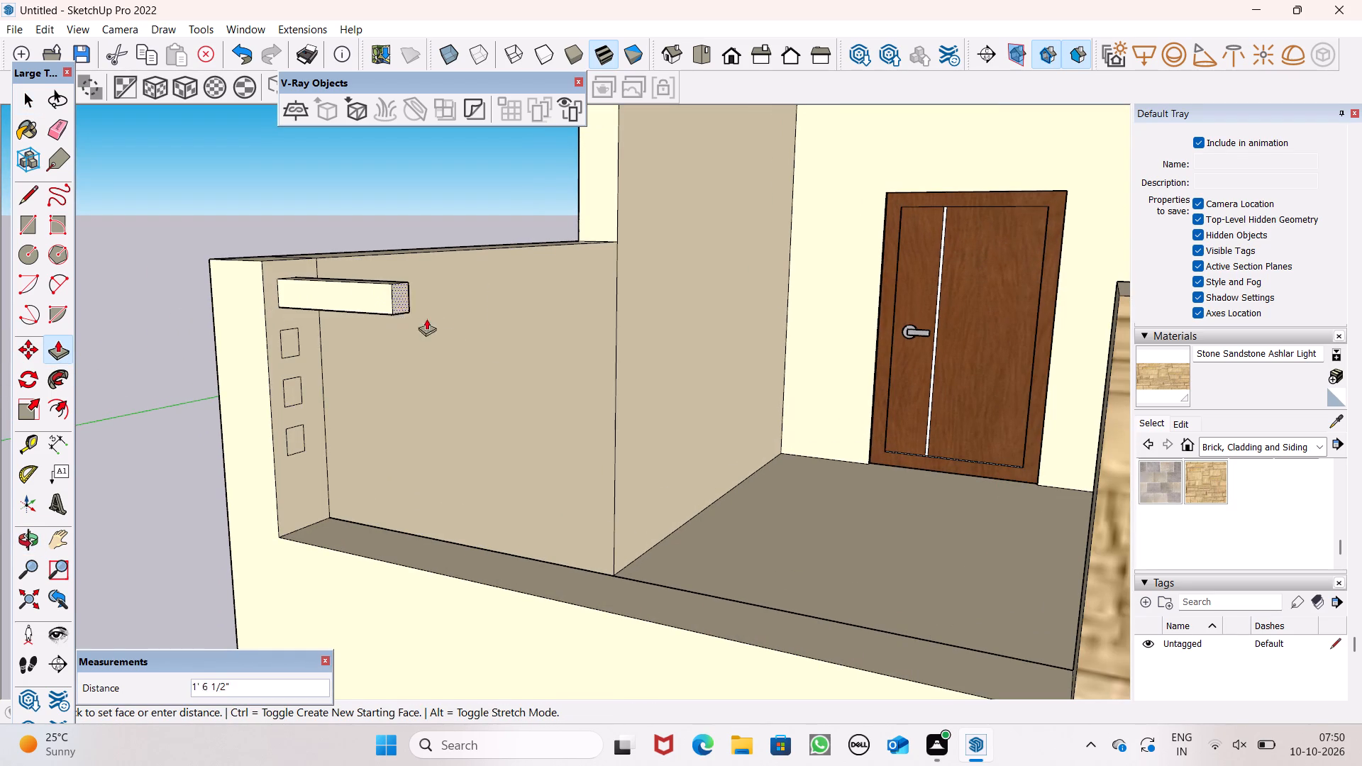
{"action": "left_click_drag", "start_coordinate": [426, 318], "coordinate": [1122, 357]}
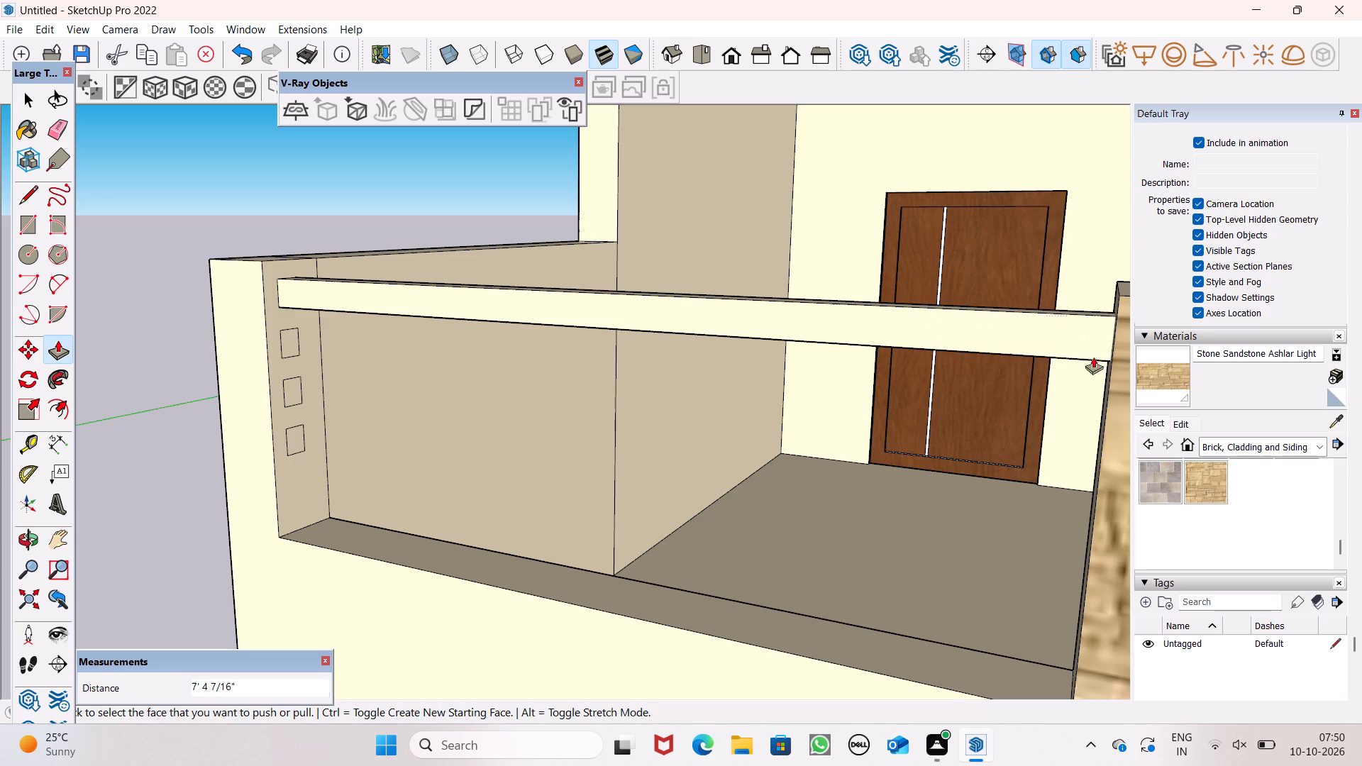
{"action": "scroll", "coordinate": [792, 371], "scroll_direction": "down", "scroll_amount": 6}
Extrude the second rectangle about 6' 11 1/2" plus another 3 1/2", and the third about 7' 3 11/16", as rails reaching the stone-clad wall.
{"action": "scroll", "coordinate": [789, 371], "scroll_direction": "up", "scroll_amount": 1}
{"action": "scroll", "coordinate": [714, 372], "scroll_direction": "up", "scroll_amount": 6}
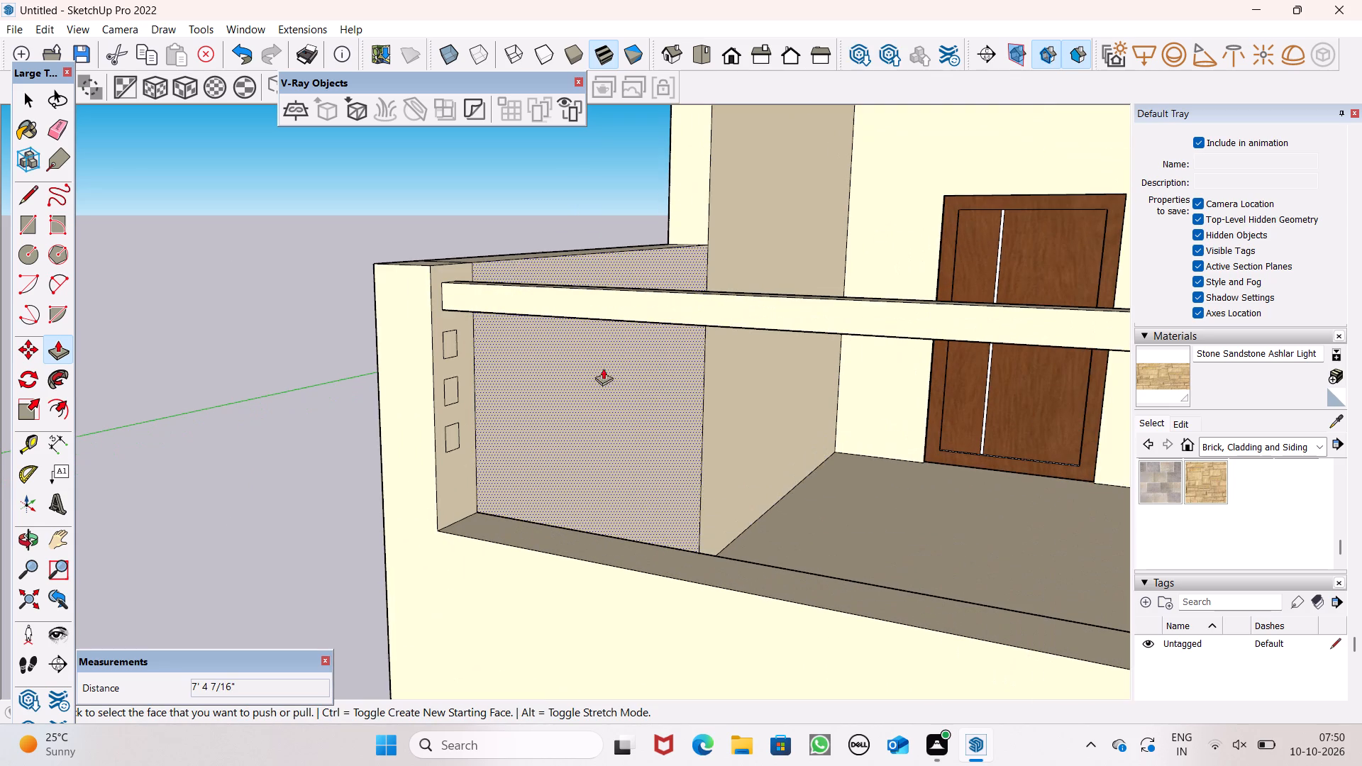
{"action": "left_click_drag", "start_coordinate": [451, 346], "coordinate": [639, 378]}
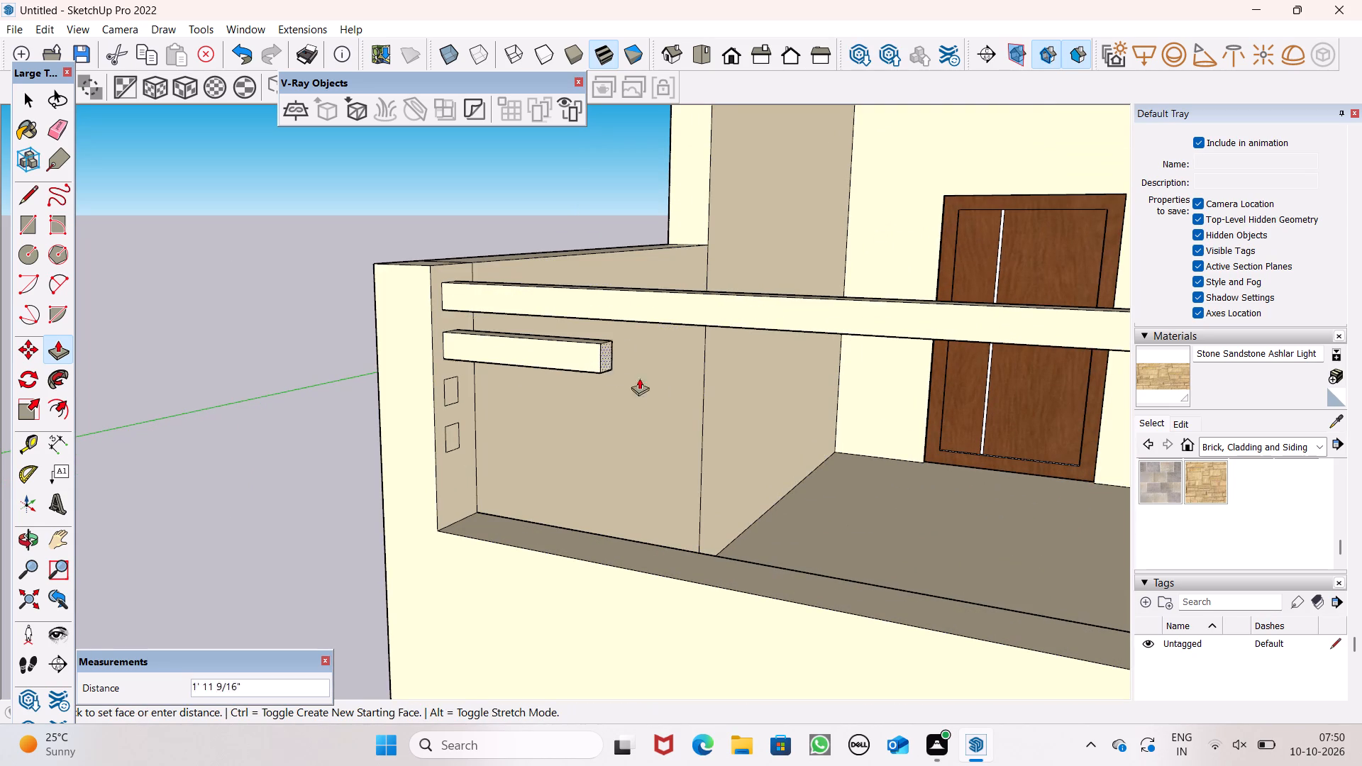
{"action": "left_click_drag", "start_coordinate": [639, 378], "coordinate": [1162, 383]}
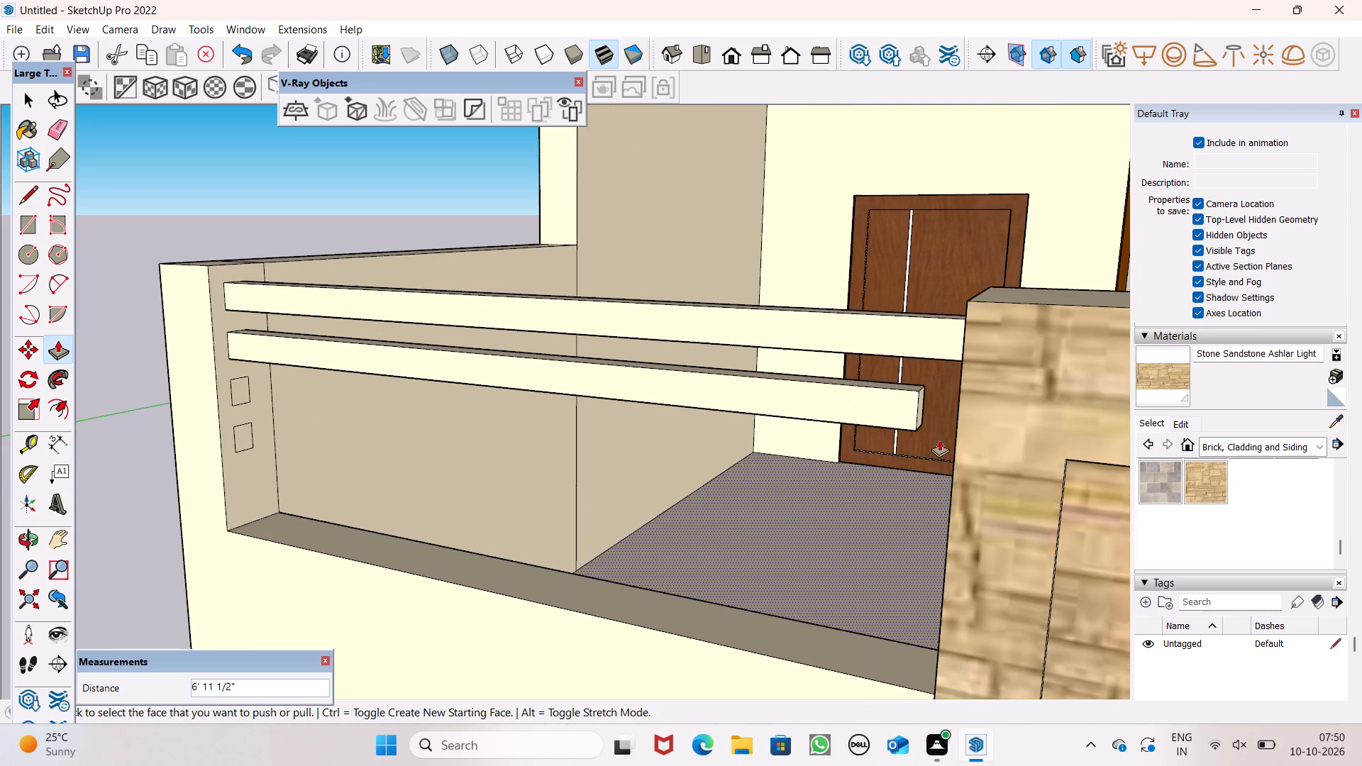
{"action": "scroll", "coordinate": [942, 419], "scroll_direction": "up", "scroll_amount": 4}
{"action": "scroll", "coordinate": [921, 416], "scroll_direction": "down", "scroll_amount": 3}
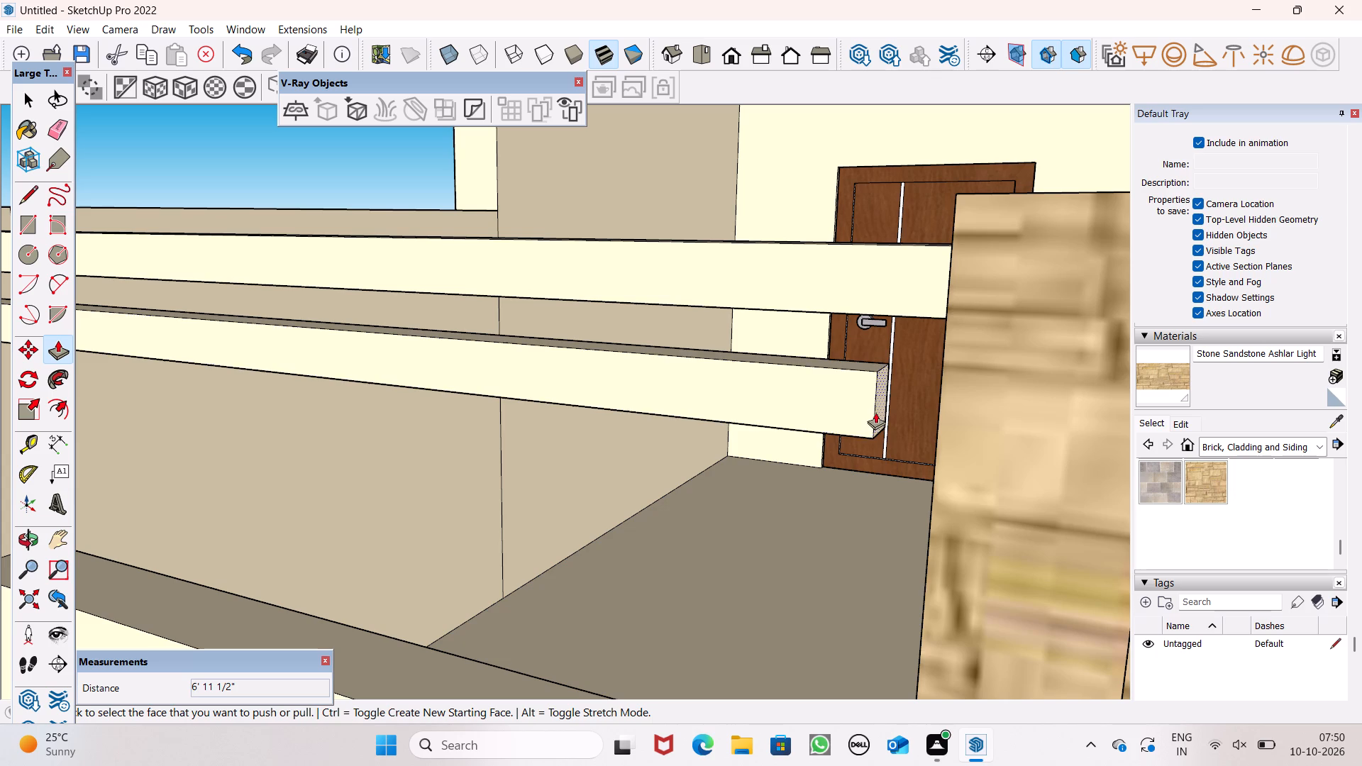
{"action": "left_click_drag", "start_coordinate": [878, 409], "coordinate": [953, 408]}
{"action": "scroll", "coordinate": [814, 377], "scroll_direction": "down", "scroll_amount": 6}
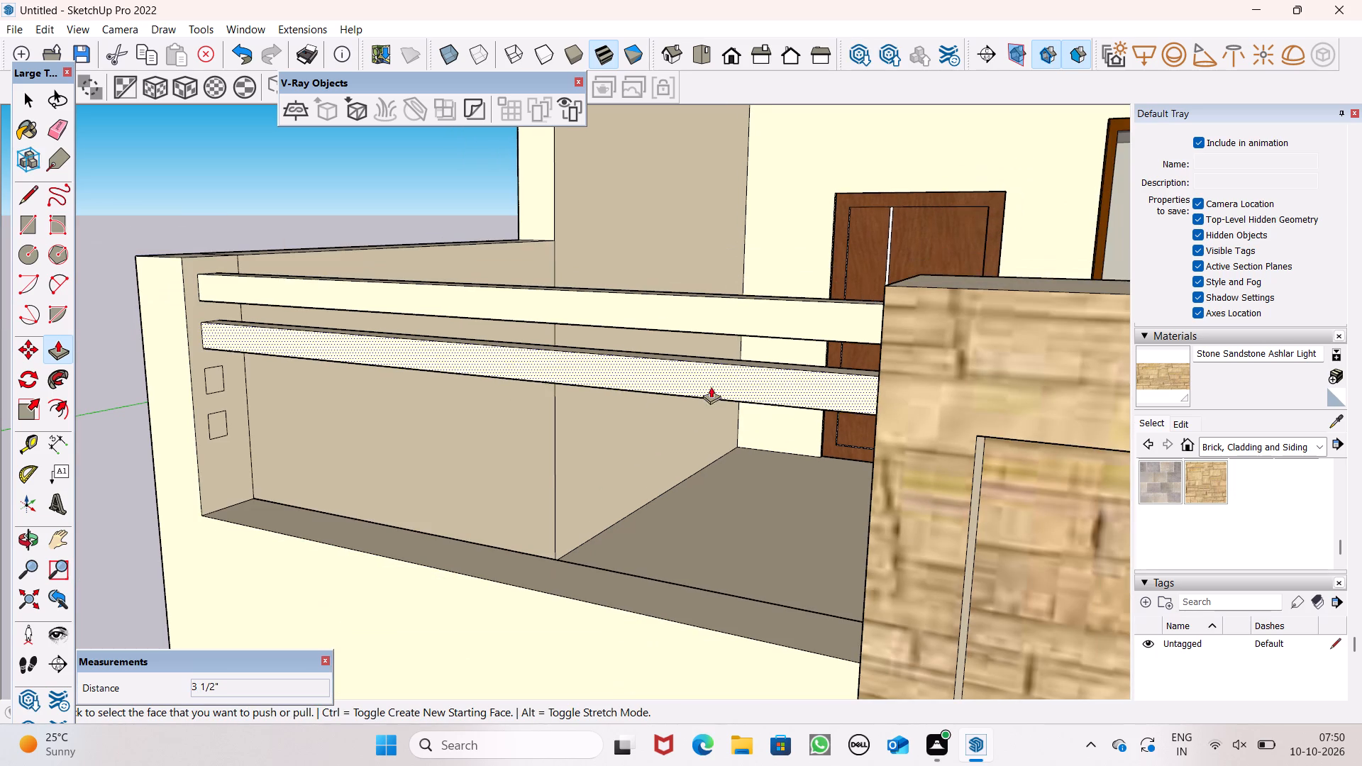
{"action": "left_click_drag", "start_coordinate": [220, 383], "coordinate": [819, 431]}
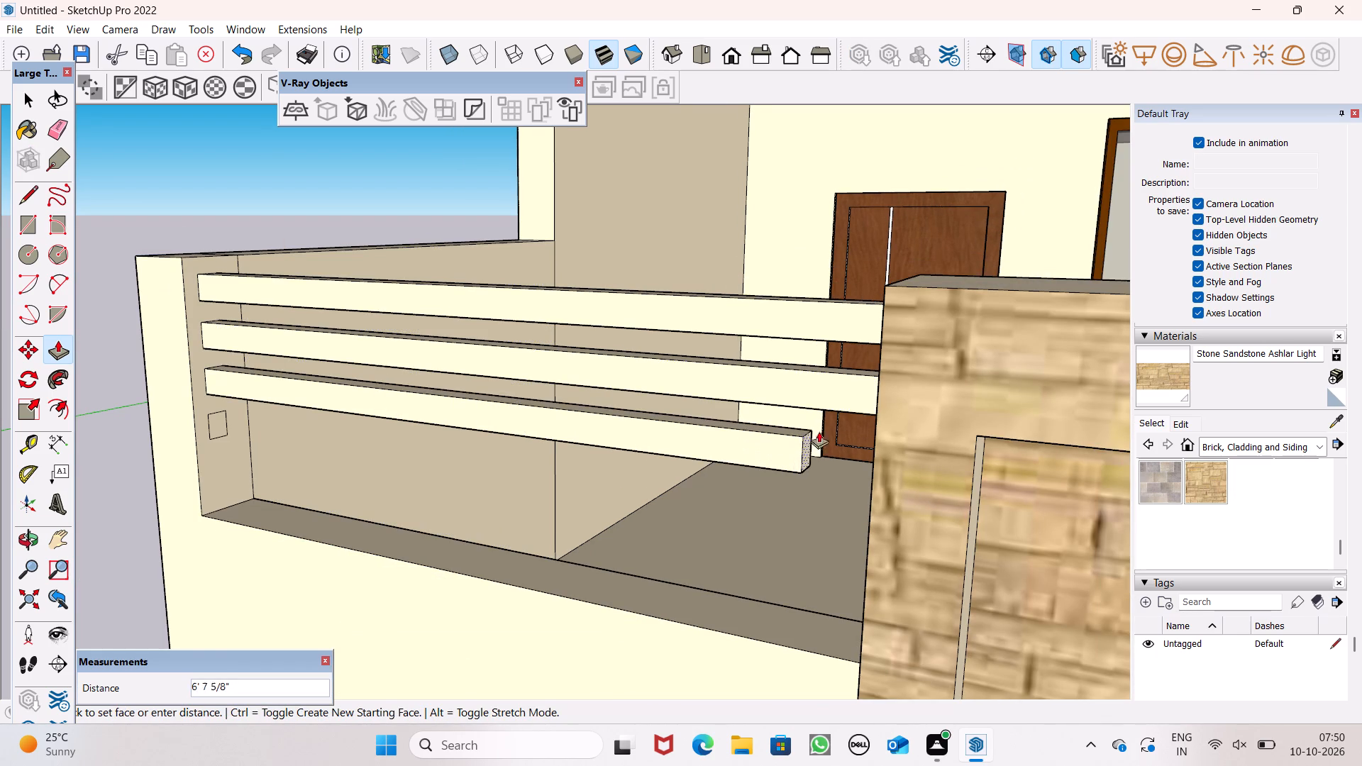
{"action": "left_click_drag", "start_coordinate": [819, 431], "coordinate": [880, 432]}
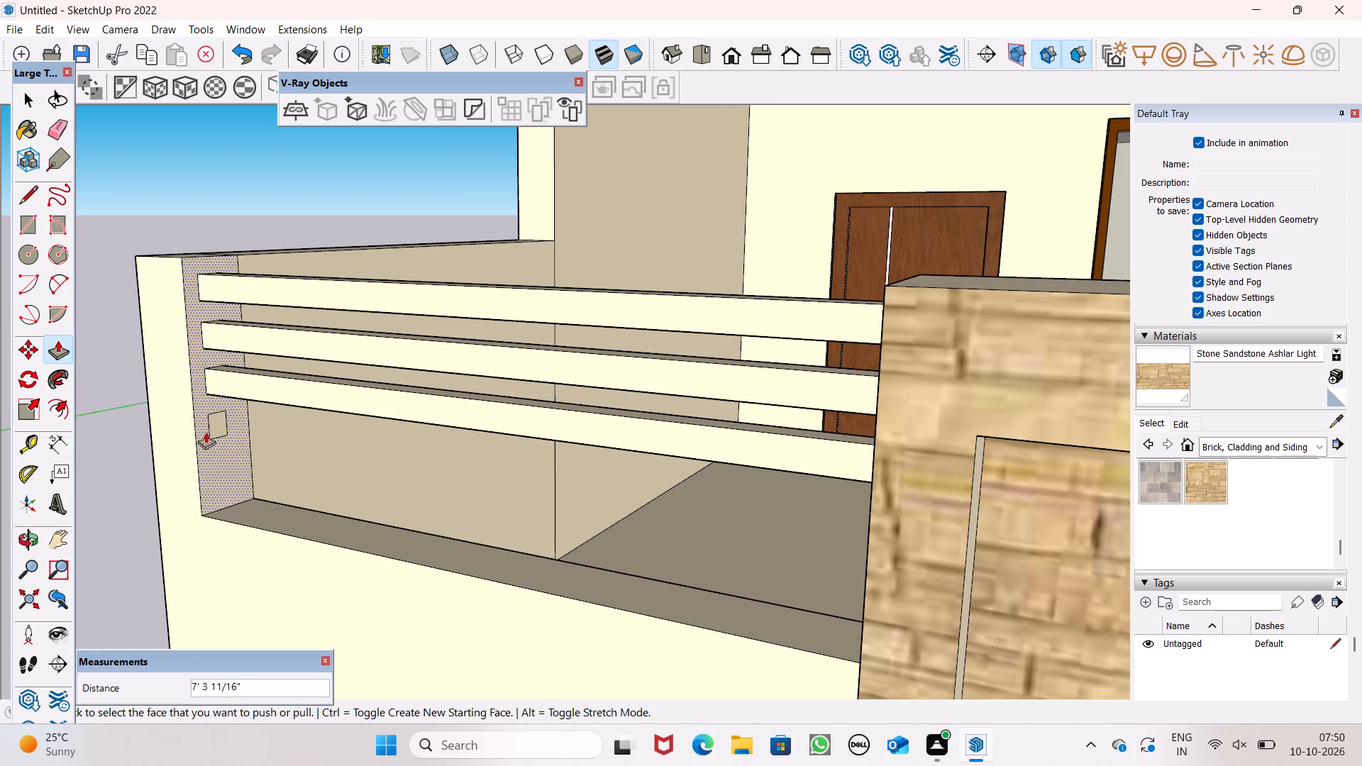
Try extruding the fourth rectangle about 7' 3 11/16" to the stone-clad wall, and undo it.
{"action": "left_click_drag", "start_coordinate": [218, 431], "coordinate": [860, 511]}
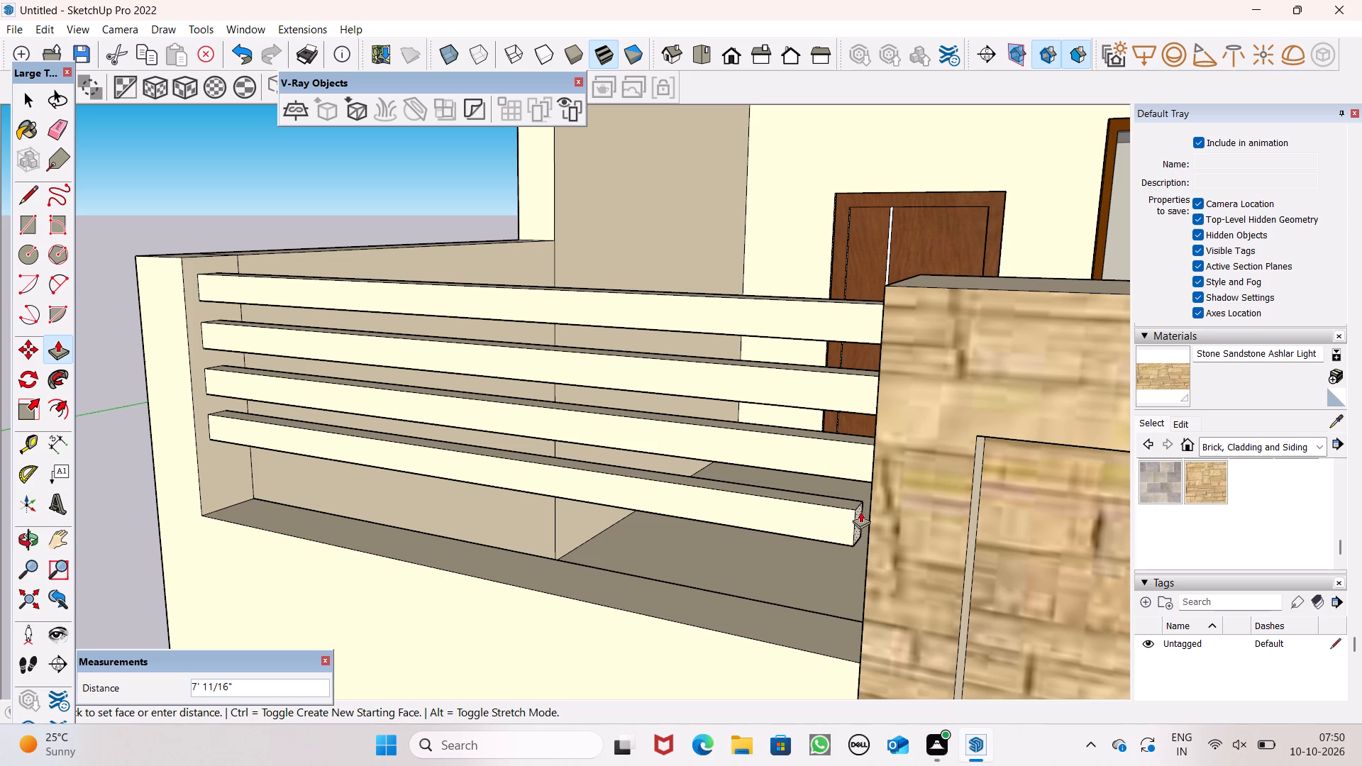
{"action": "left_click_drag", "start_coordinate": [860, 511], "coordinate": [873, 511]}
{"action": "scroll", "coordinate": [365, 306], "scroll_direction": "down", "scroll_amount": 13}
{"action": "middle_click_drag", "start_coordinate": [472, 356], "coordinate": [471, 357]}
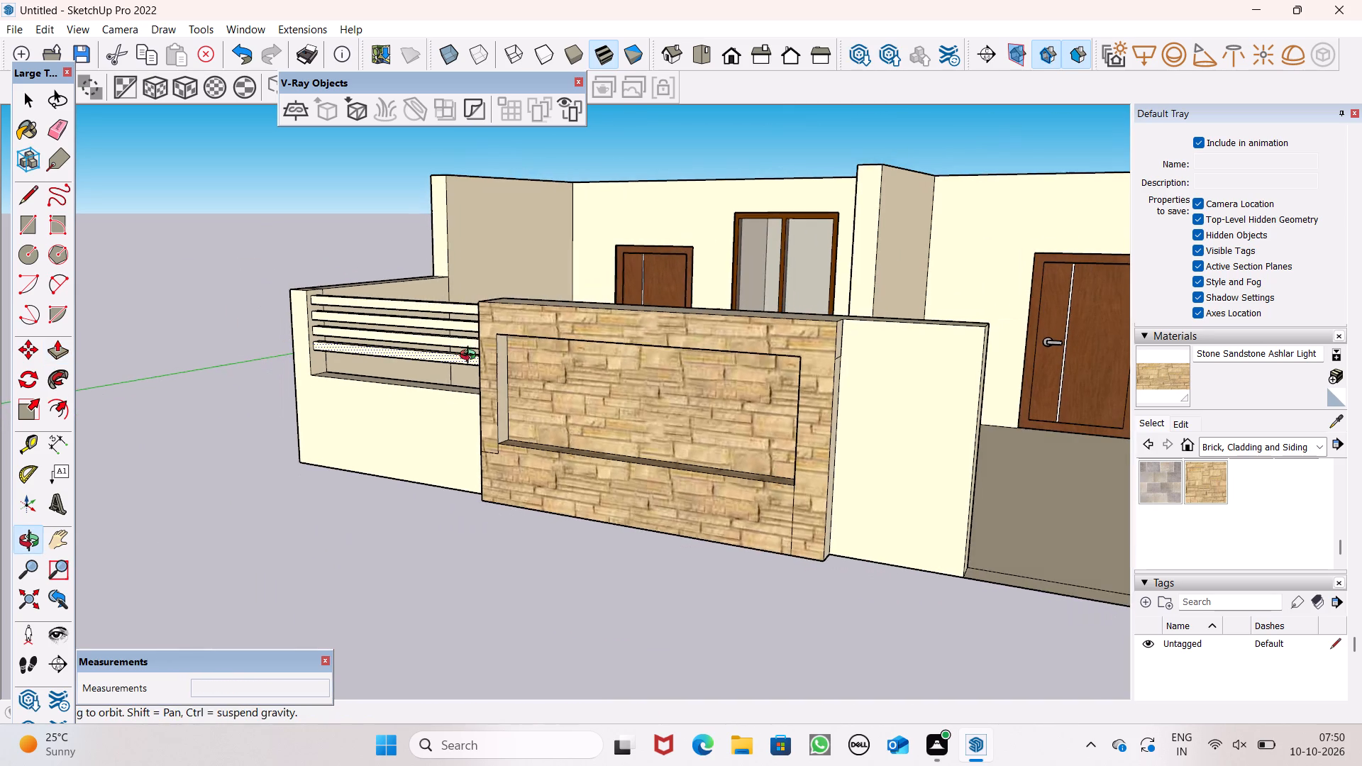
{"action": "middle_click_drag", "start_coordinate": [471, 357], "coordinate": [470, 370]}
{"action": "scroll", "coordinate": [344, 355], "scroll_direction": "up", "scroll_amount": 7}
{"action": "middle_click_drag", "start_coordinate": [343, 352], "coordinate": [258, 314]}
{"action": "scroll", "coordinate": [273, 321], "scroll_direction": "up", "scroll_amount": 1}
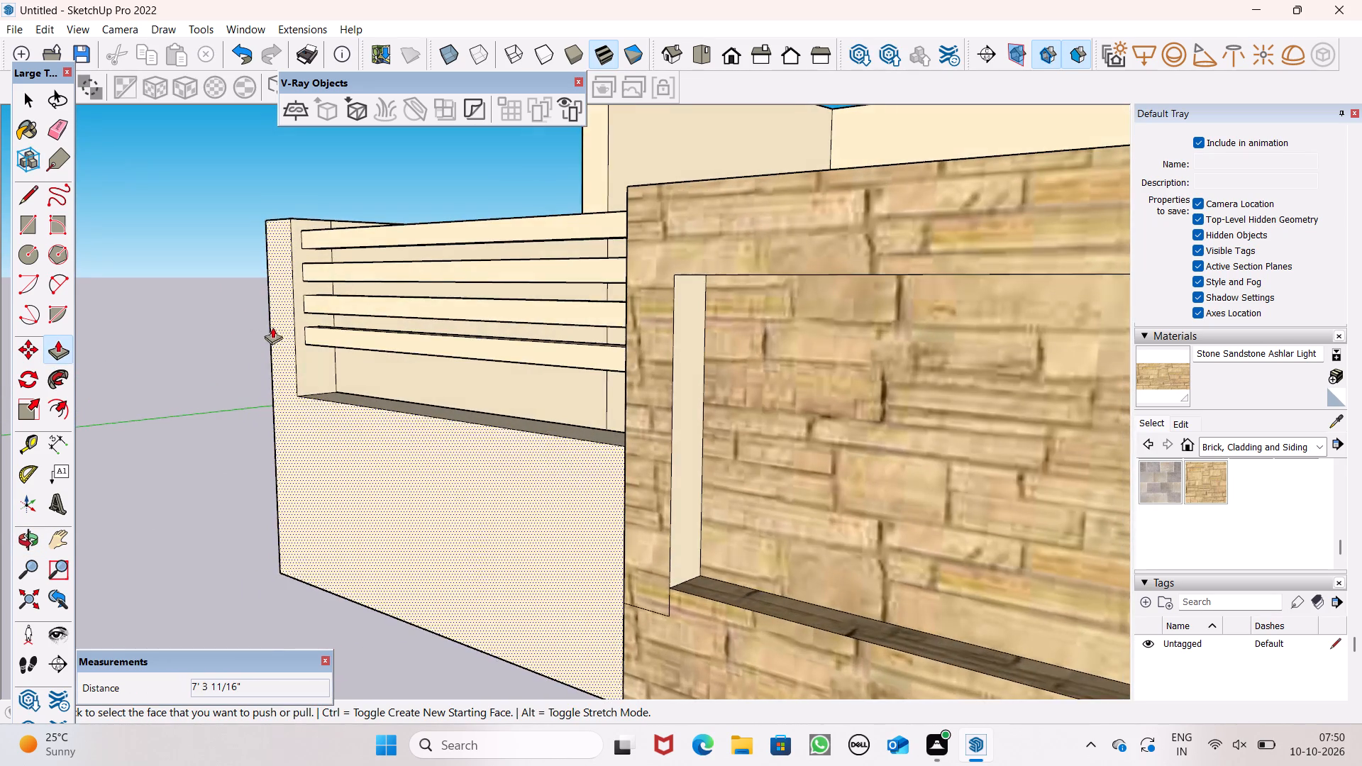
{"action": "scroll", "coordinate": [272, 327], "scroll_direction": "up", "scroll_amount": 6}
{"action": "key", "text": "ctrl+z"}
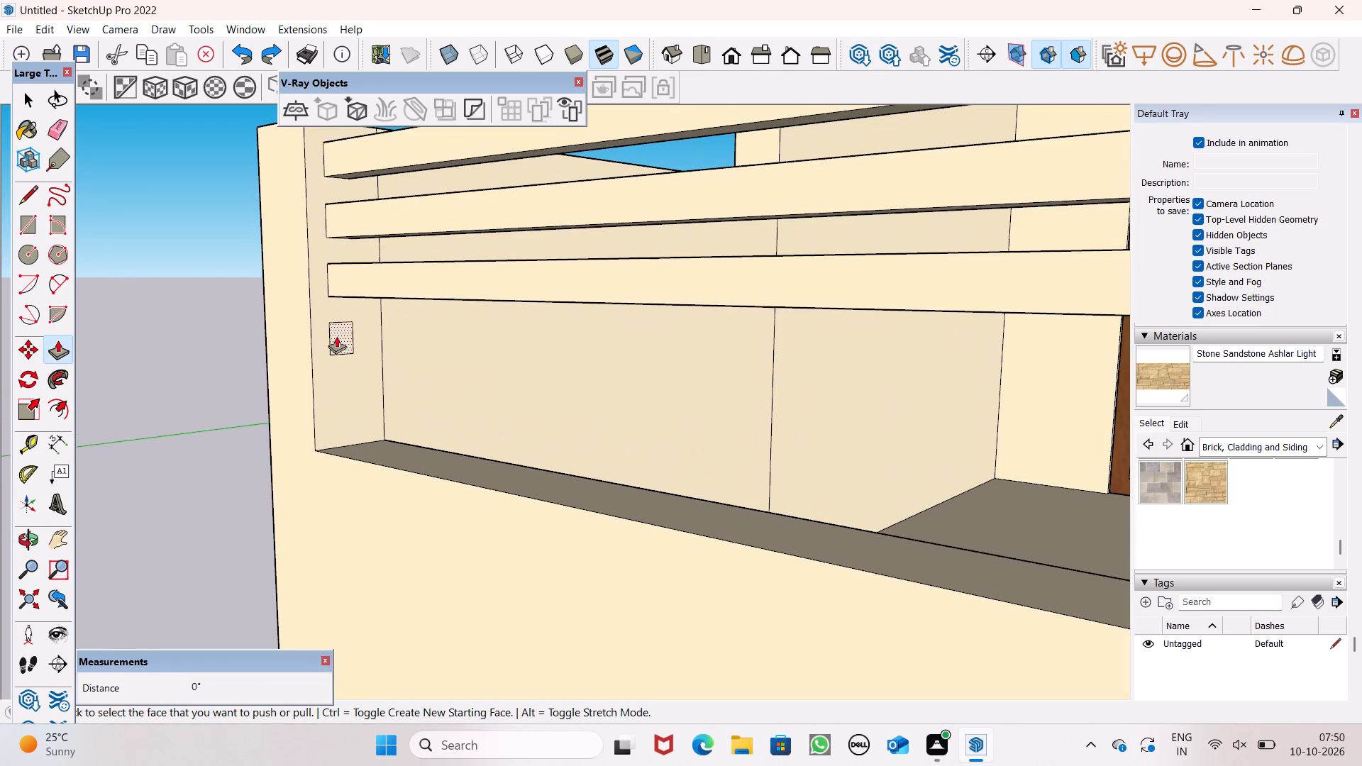
Copy the fourth rectangle about 6 13/16" straight down, near the bottom of the end strip.
{"action": "key", "text": "space"}
{"action": "double_click", "coordinate": [336, 333]}
{"action": "key", "text": "m"}
{"action": "key", "text": "Return"}
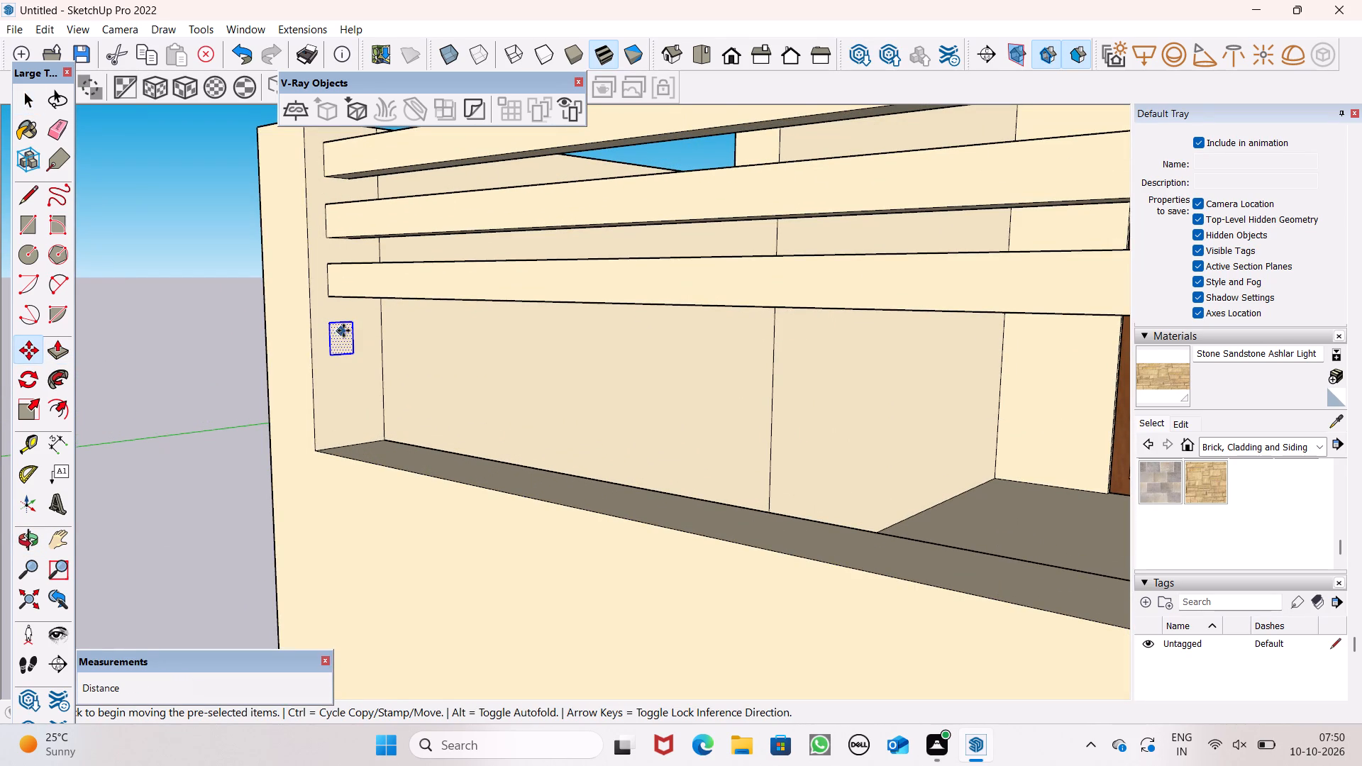
{"action": "left_click_drag", "start_coordinate": [333, 359], "coordinate": [340, 385]}
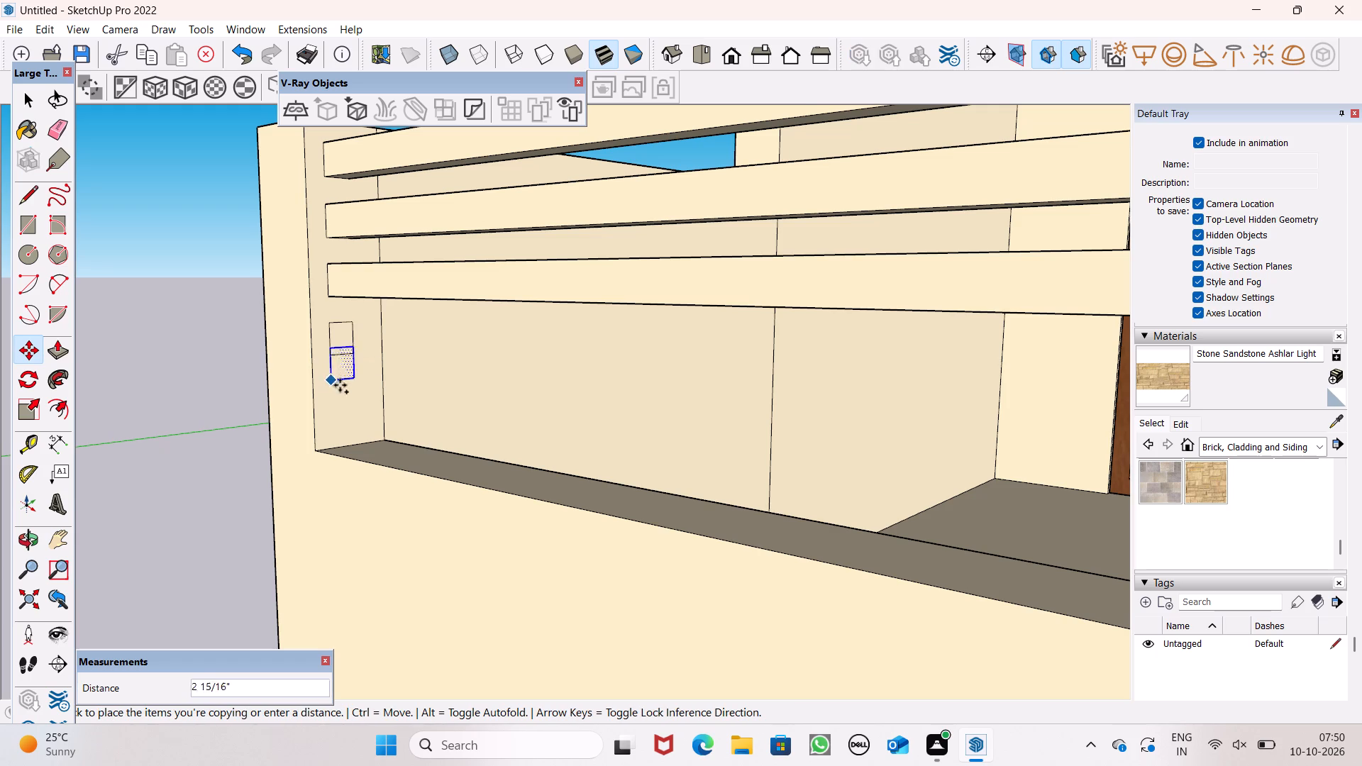
{"action": "left_click_drag", "start_coordinate": [340, 385], "coordinate": [339, 418]}
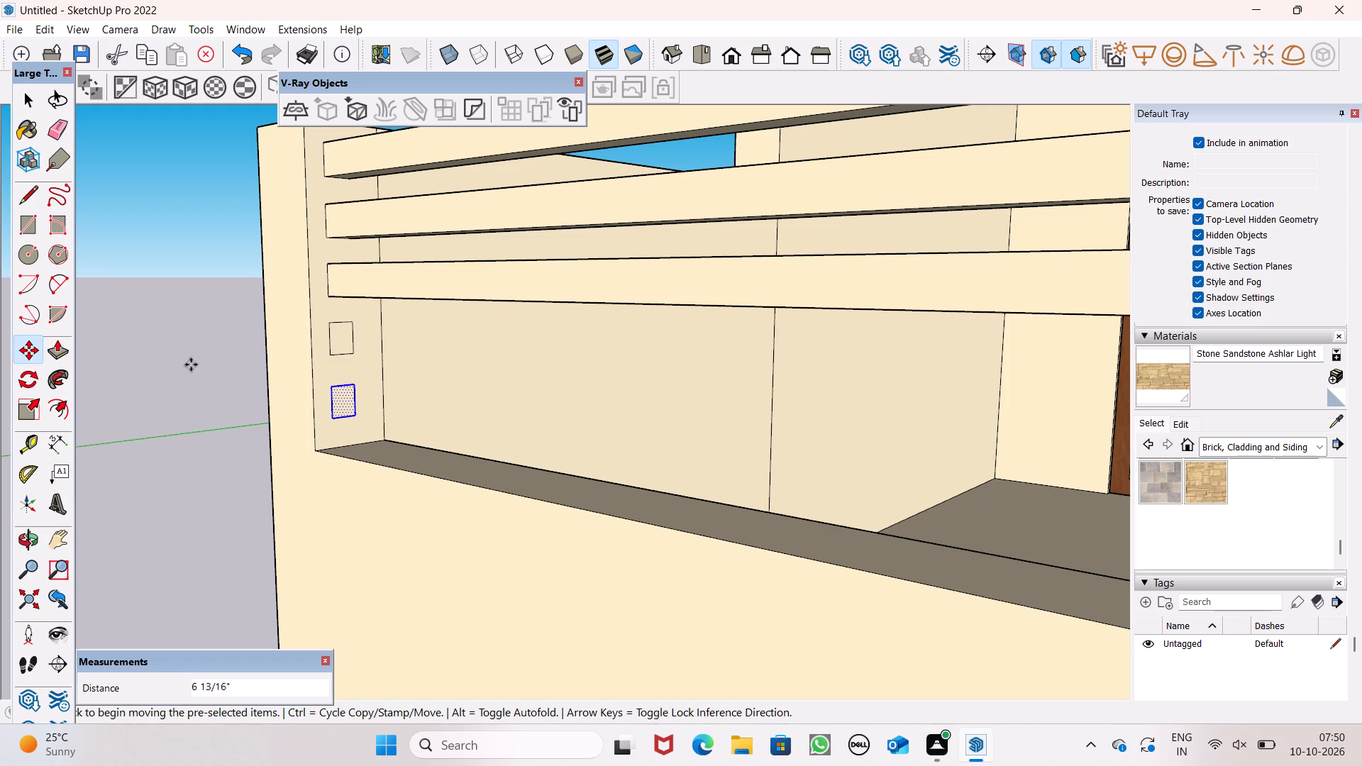
{"action": "left_click", "coordinate": [185, 358]}
{"action": "key", "text": "space"}
{"action": "left_click", "coordinate": [111, 331]}
{"action": "scroll", "coordinate": [189, 353], "scroll_direction": "down", "scroll_amount": 2}
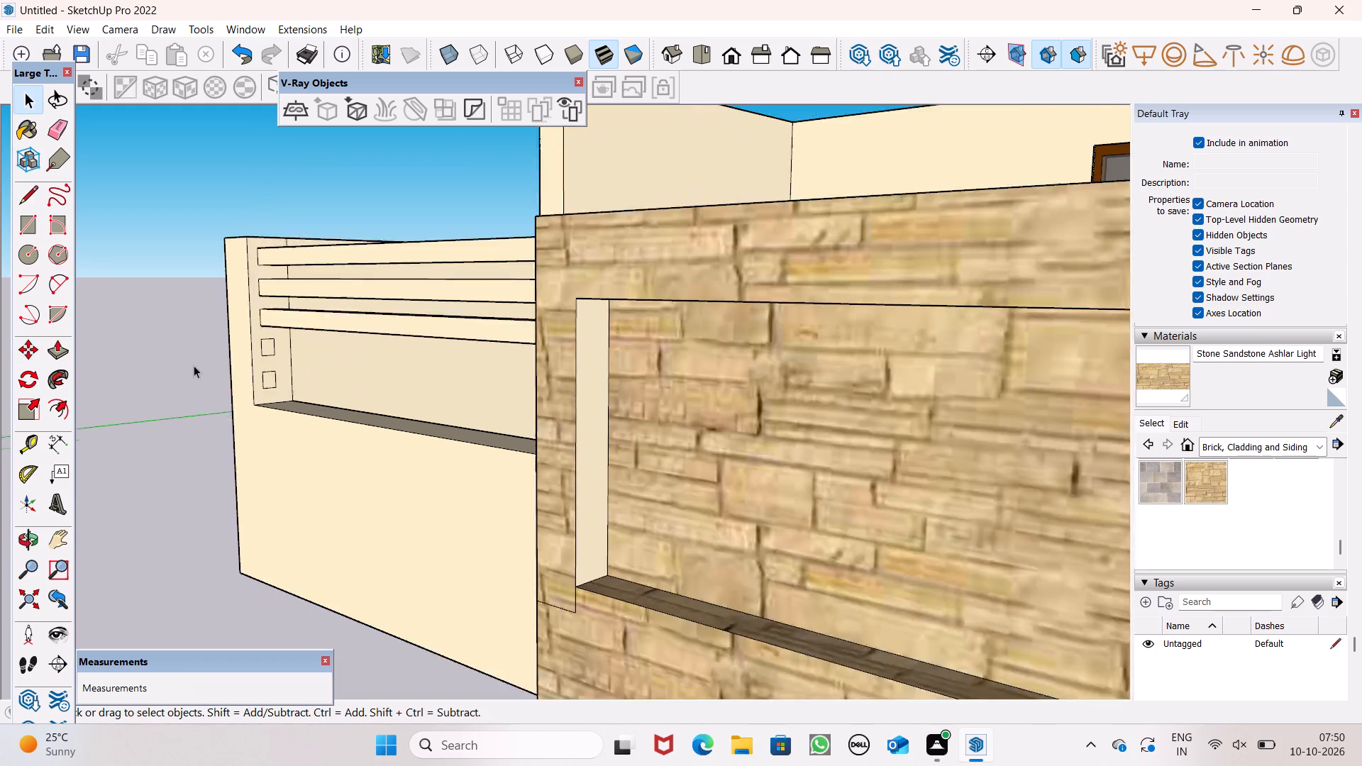
Extrude the two lowest rectangles across the opening as rails reaching the stone-clad wall, the bottom one about 7' 3 11/16" long.
{"action": "scroll", "coordinate": [194, 365], "scroll_direction": "down", "scroll_amount": 2}
{"action": "middle_click_drag", "start_coordinate": [254, 373], "coordinate": [280, 399]}
{"action": "left_click", "coordinate": [65, 351]}
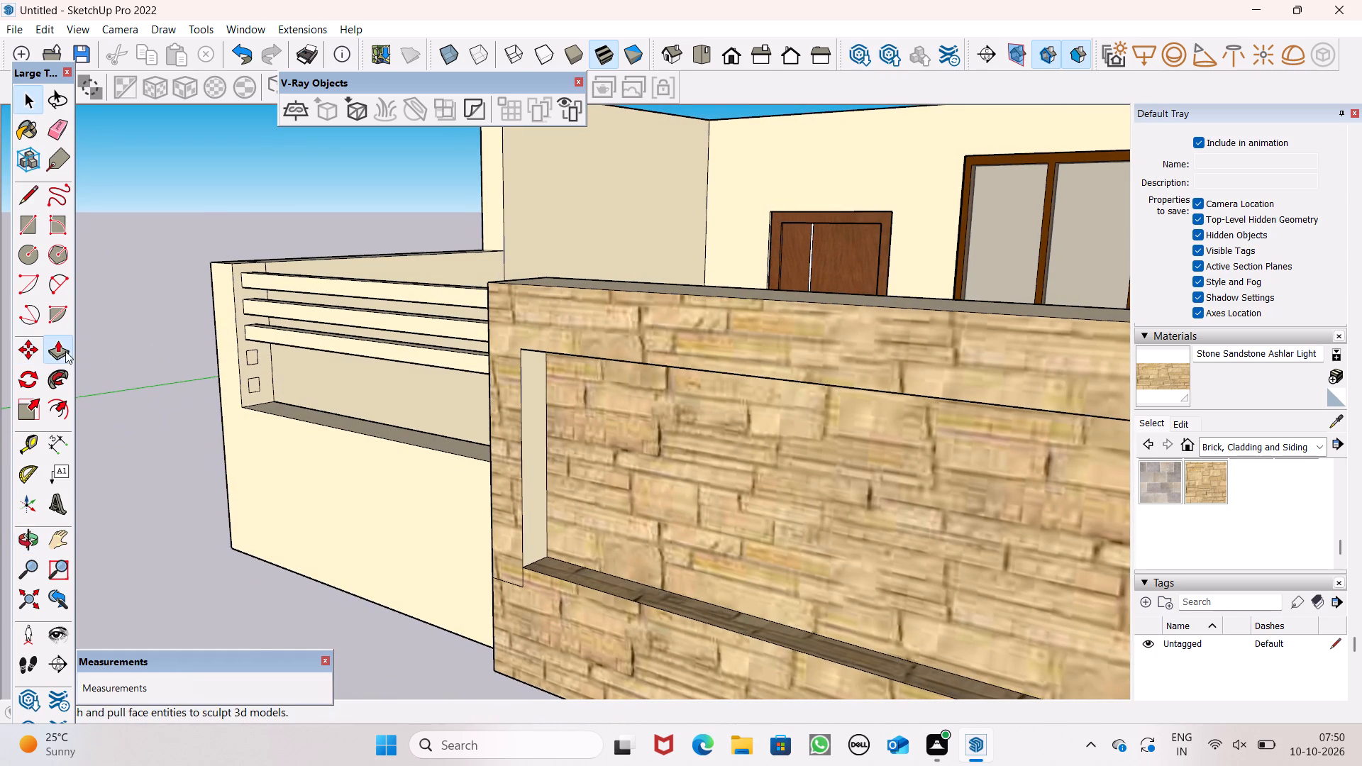
{"action": "middle_click_drag", "start_coordinate": [248, 441], "coordinate": [329, 431]}
{"action": "scroll", "coordinate": [280, 384], "scroll_direction": "up", "scroll_amount": 7}
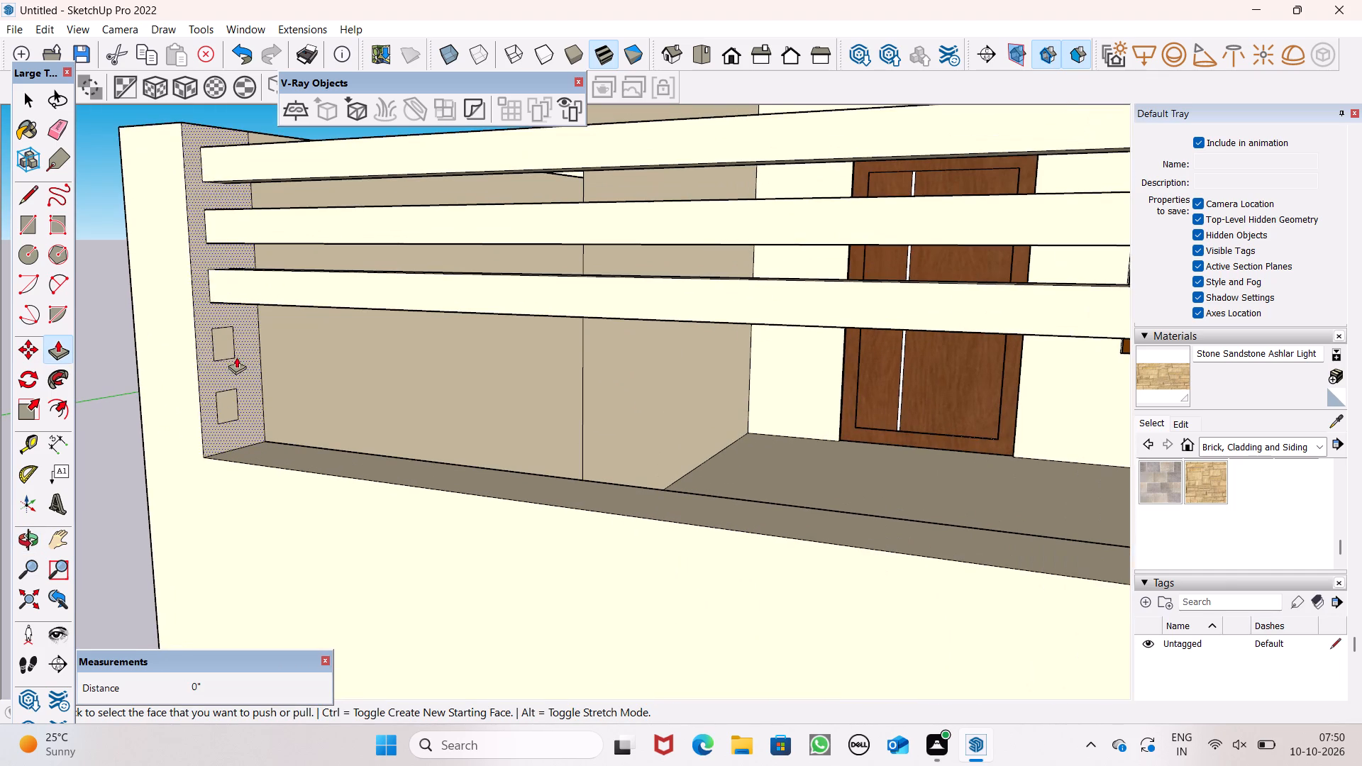
{"action": "left_click", "coordinate": [211, 344]}
{"action": "key", "text": "space"}
{"action": "scroll", "coordinate": [212, 344], "scroll_direction": "down", "scroll_amount": 6}
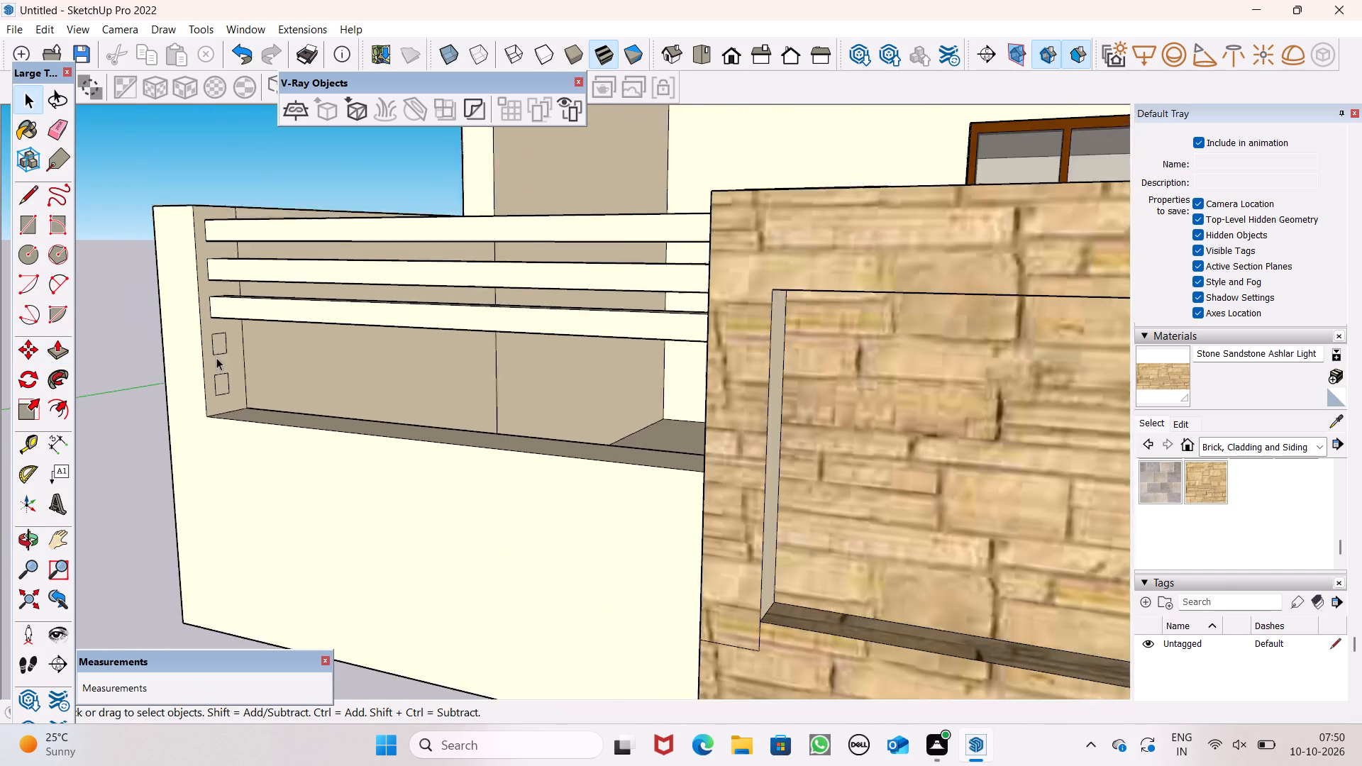
{"action": "middle_click_drag", "start_coordinate": [254, 390], "coordinate": [328, 401]}
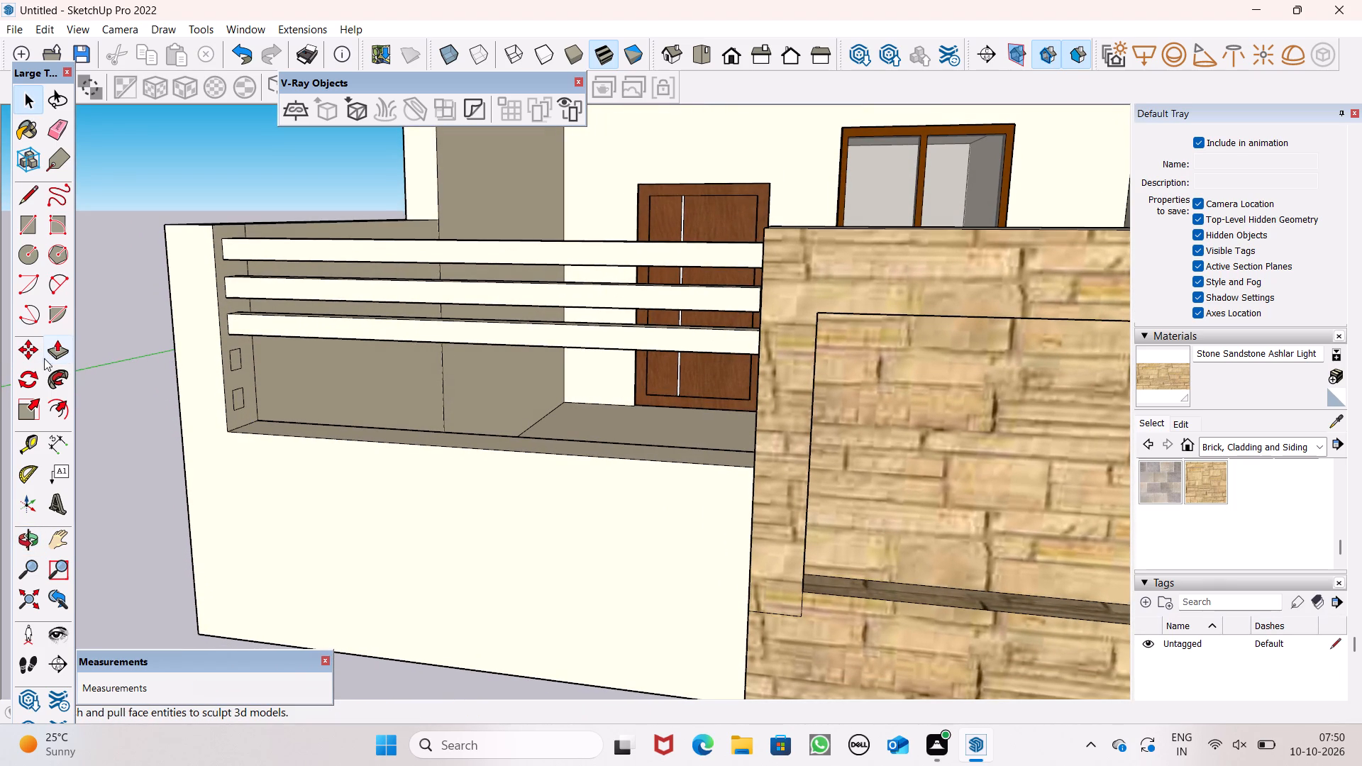
{"action": "left_click", "coordinate": [55, 357]}
{"action": "scroll", "coordinate": [250, 357], "scroll_direction": "up", "scroll_amount": 4}
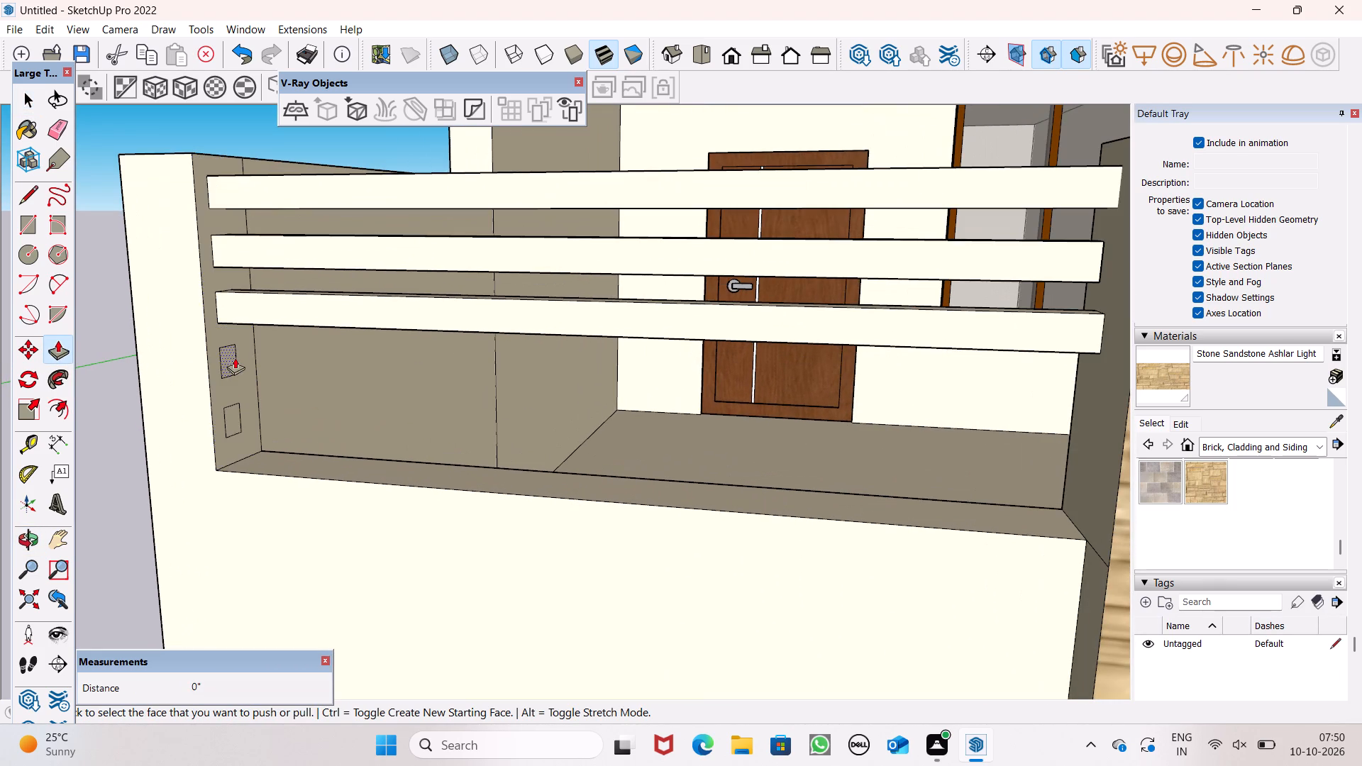
{"action": "left_click_drag", "start_coordinate": [235, 357], "coordinate": [1094, 346]}
{"action": "left_click_drag", "start_coordinate": [230, 418], "coordinate": [535, 407]}
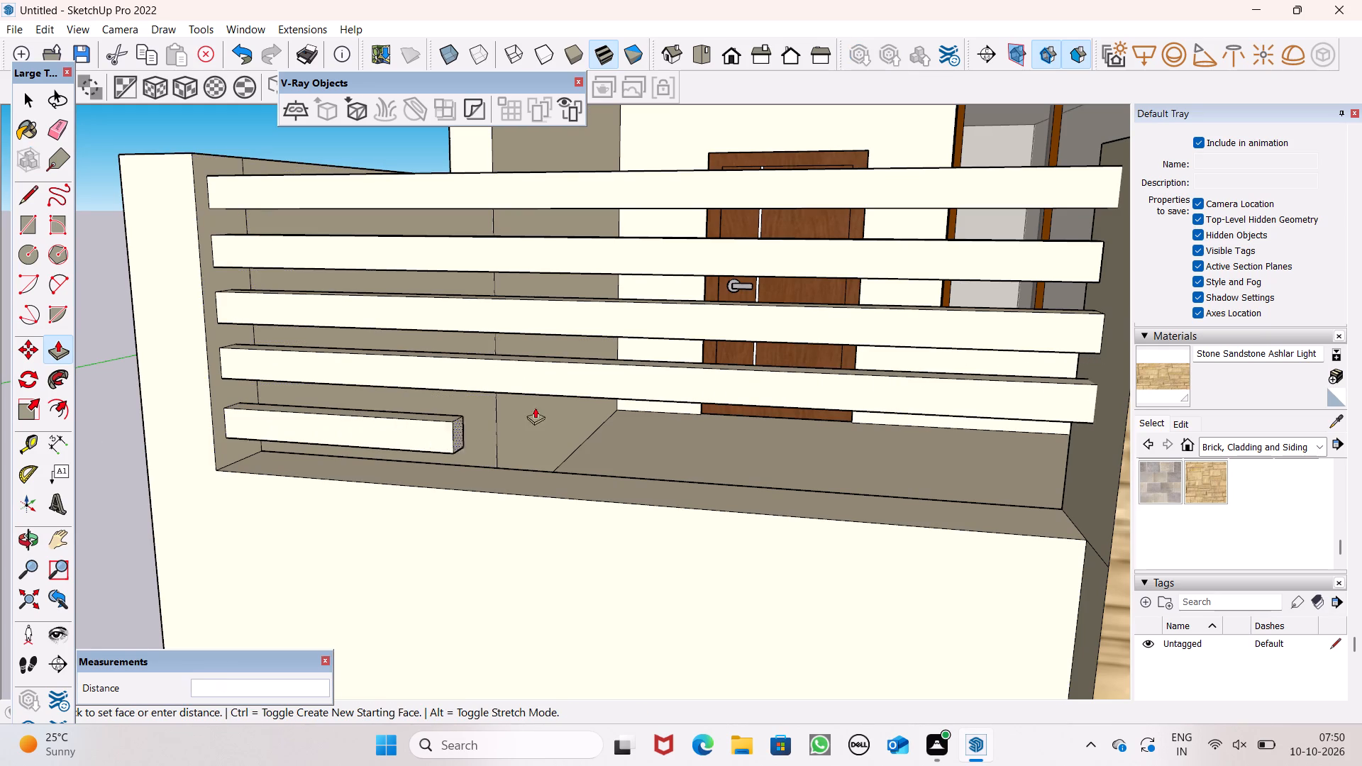
{"action": "left_click_drag", "start_coordinate": [535, 407], "coordinate": [1119, 409]}
{"action": "scroll", "coordinate": [494, 439], "scroll_direction": "down", "scroll_amount": 5}
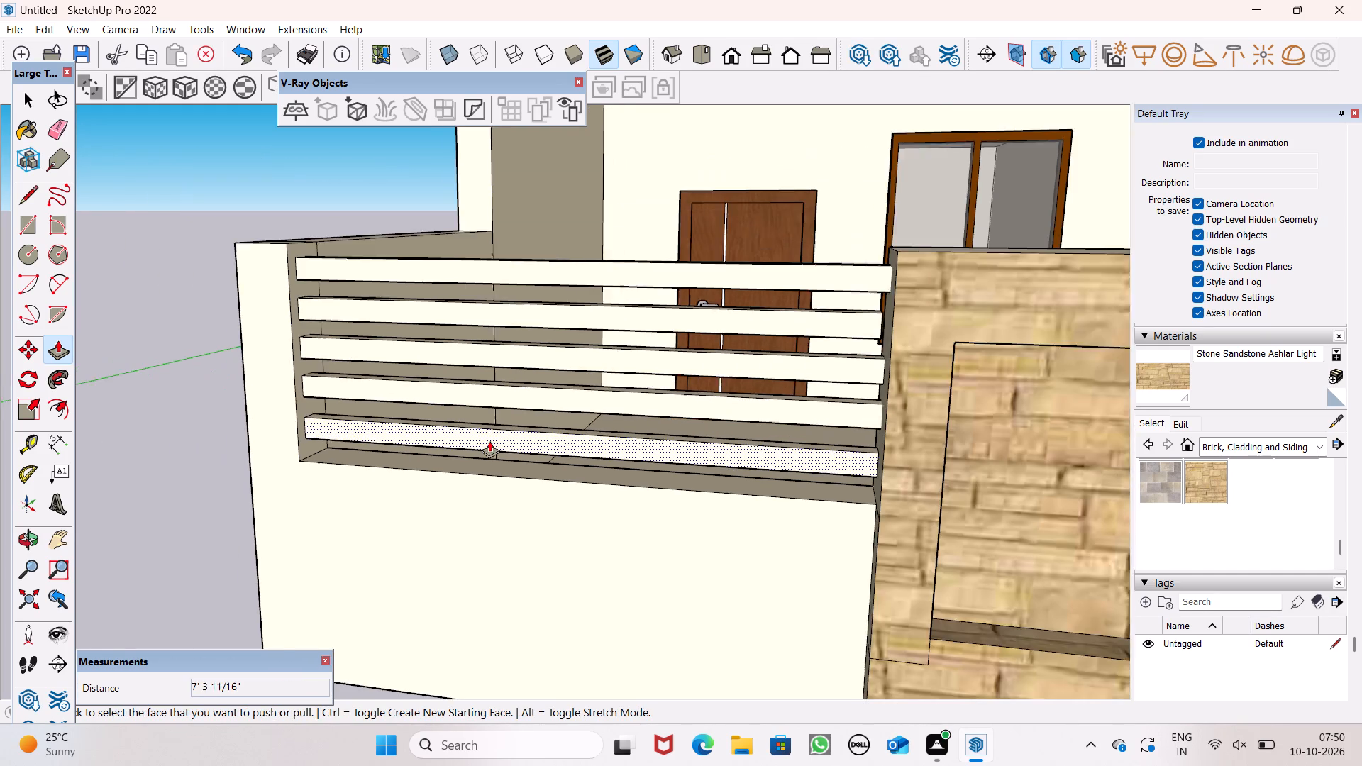
Examine the five-rail railing between the side wall and the stone-clad wall from the front and from above.
{"action": "middle_click_drag", "start_coordinate": [577, 442], "coordinate": [653, 477]}
{"action": "scroll", "coordinate": [272, 381], "scroll_direction": "down", "scroll_amount": 1}
{"action": "scroll", "coordinate": [272, 381], "scroll_direction": "up", "scroll_amount": 1}
{"action": "scroll", "coordinate": [268, 381], "scroll_direction": "down", "scroll_amount": 3}
{"action": "key", "text": "space"}
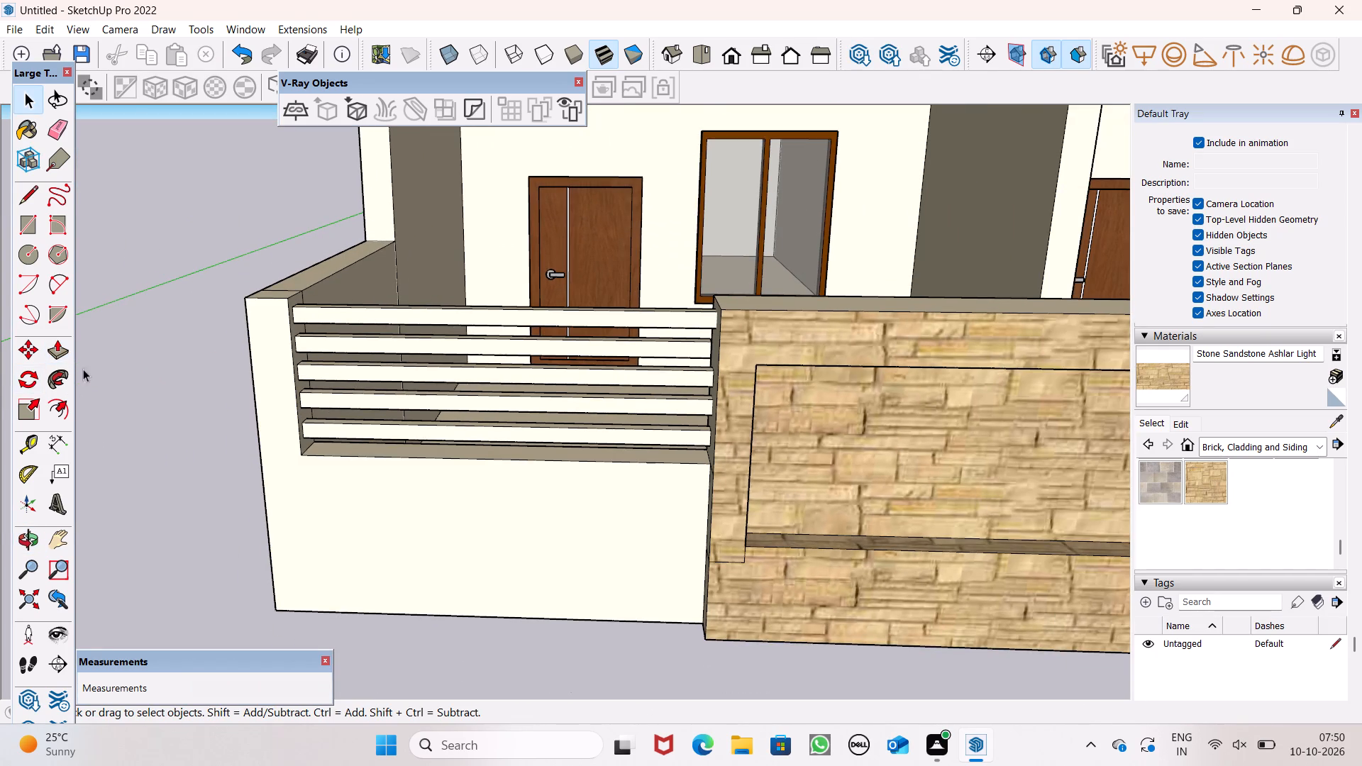
{"action": "left_click", "coordinate": [140, 348]}
{"action": "scroll", "coordinate": [228, 101], "scroll_direction": "down", "scroll_amount": 2}
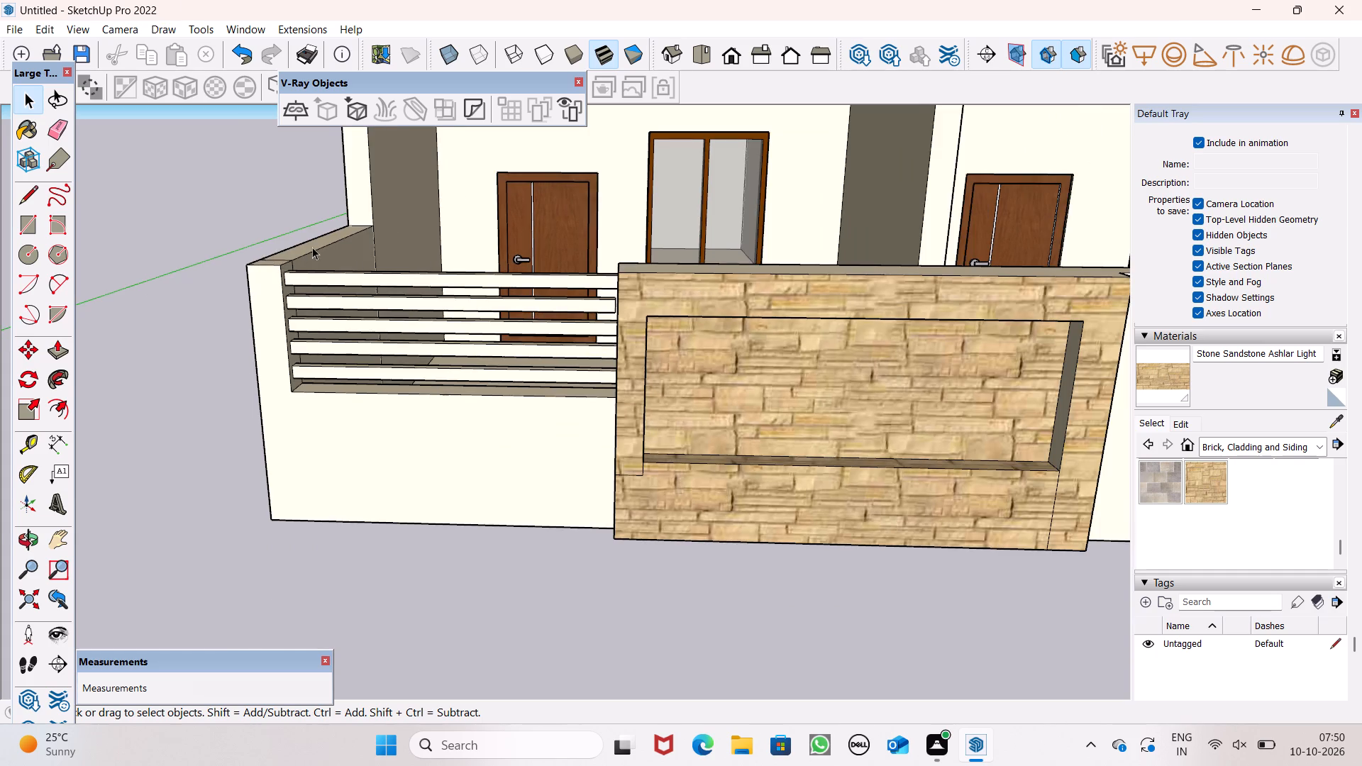
{"action": "middle_click_drag", "start_coordinate": [312, 252], "coordinate": [353, 462]}
{"action": "scroll", "coordinate": [345, 469], "scroll_direction": "up", "scroll_amount": 6}
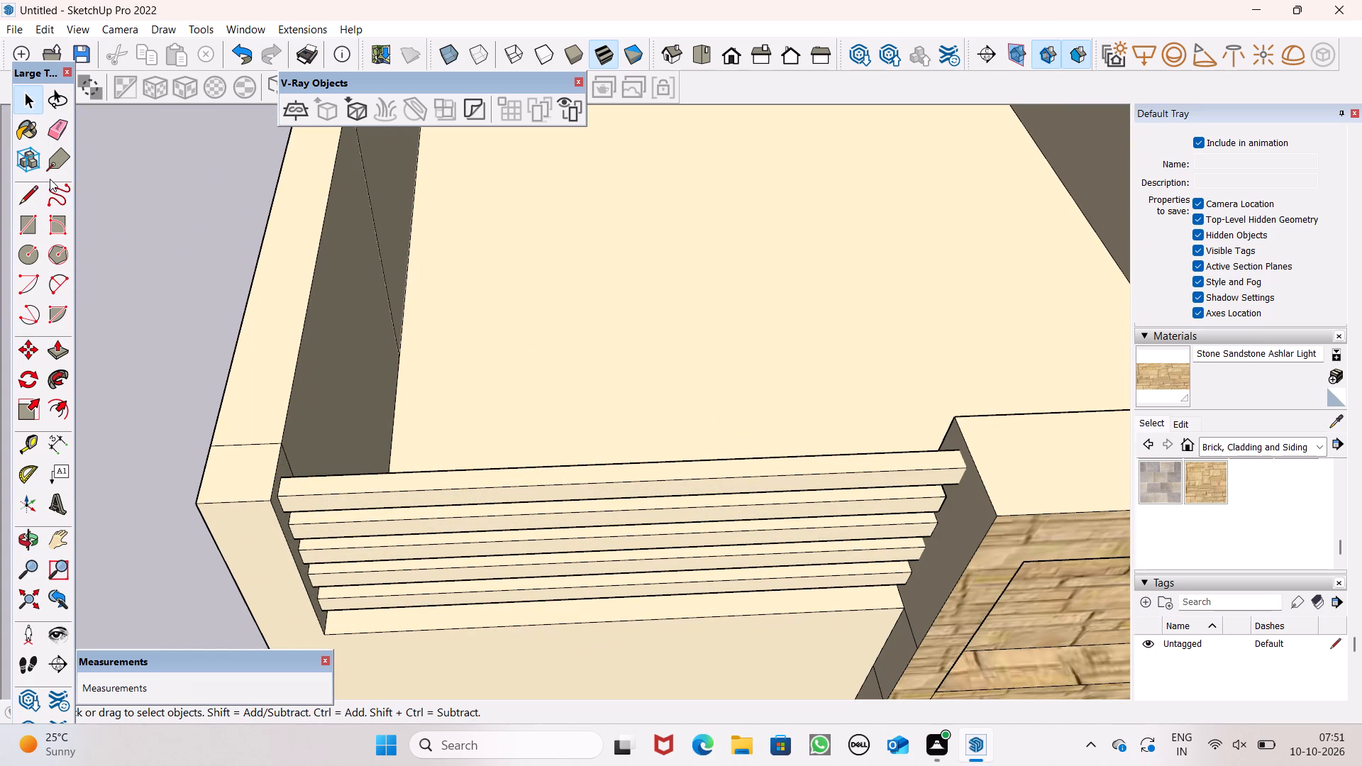
Erase the seam across the top of the side wall's front end and the short seam on its inner face.
{"action": "left_click", "coordinate": [52, 131]}
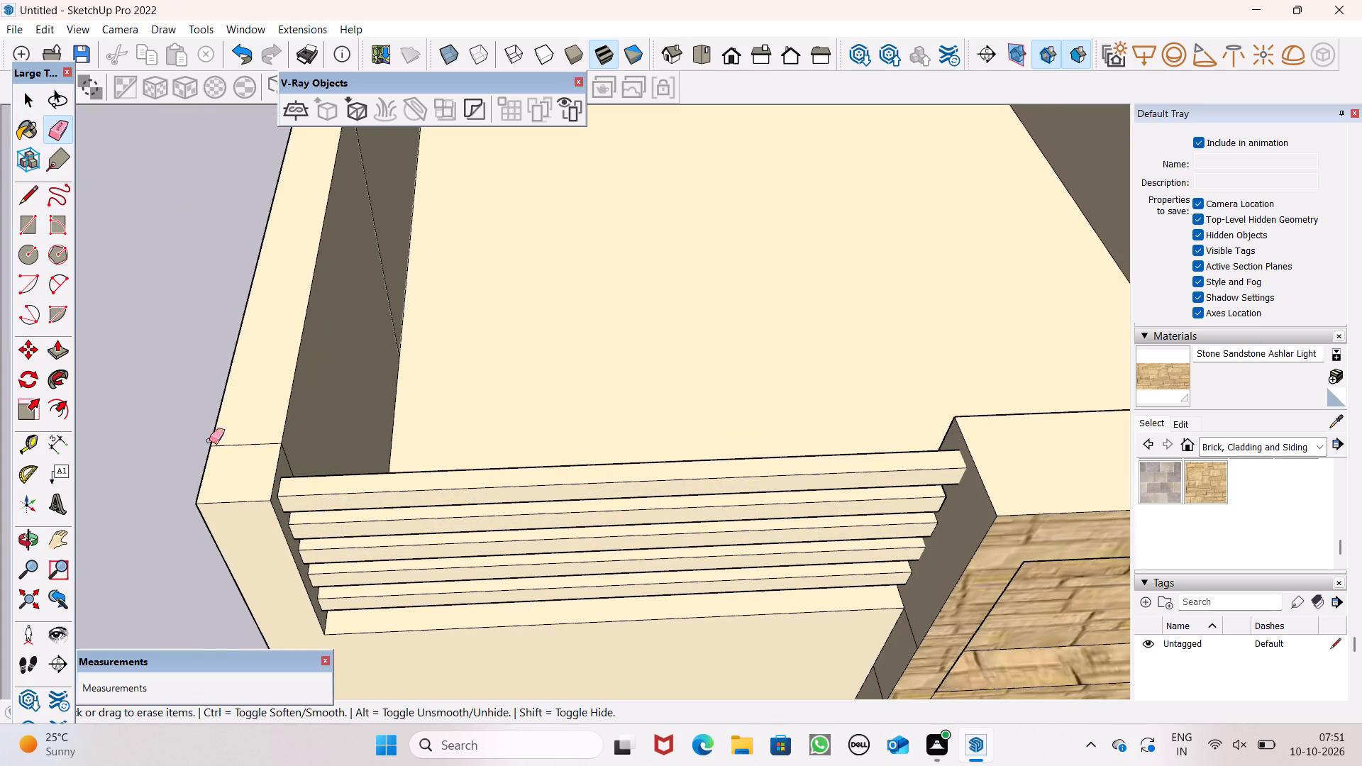
{"action": "left_click_drag", "start_coordinate": [252, 433], "coordinate": [249, 450]}
{"action": "middle_click_drag", "start_coordinate": [294, 460], "coordinate": [74, 539]}
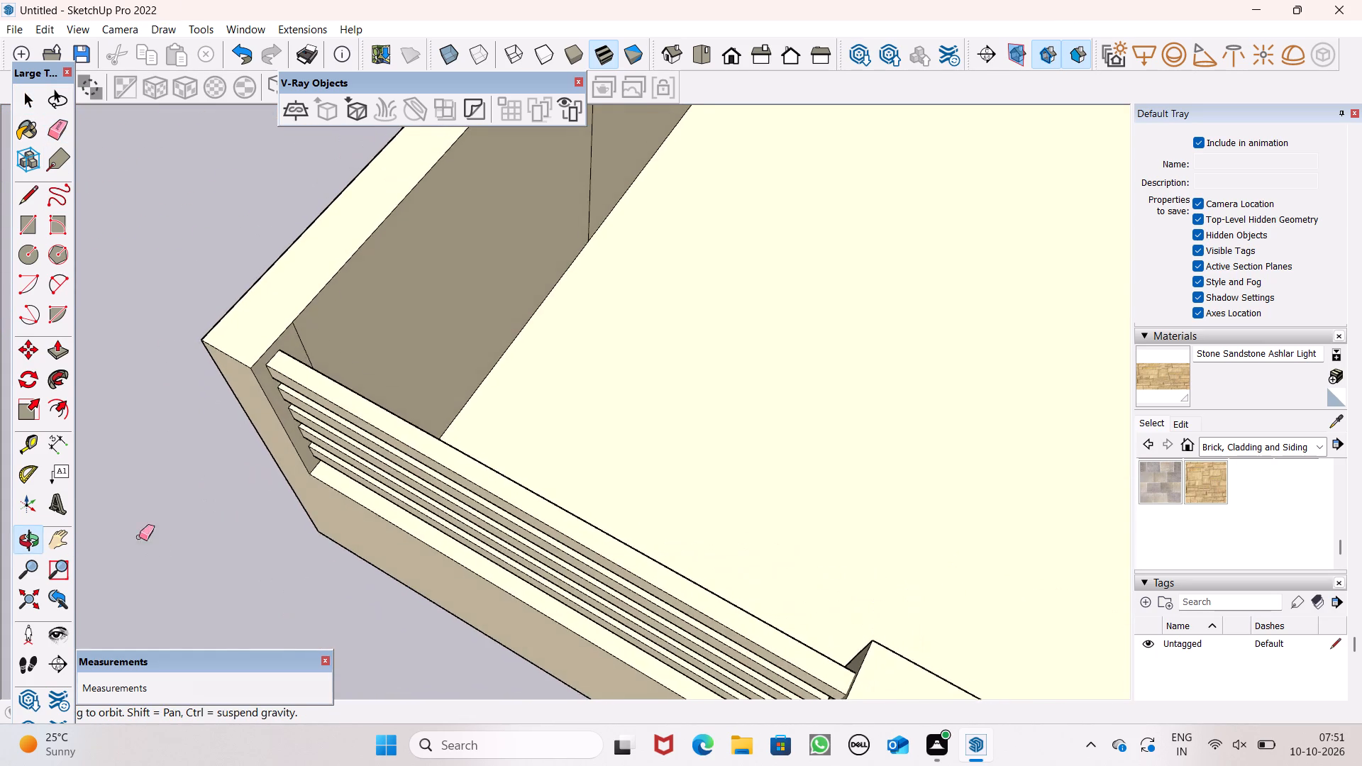
{"action": "scroll", "coordinate": [360, 443], "scroll_direction": "up", "scroll_amount": 5}
{"action": "left_click_drag", "start_coordinate": [277, 285], "coordinate": [255, 285]}
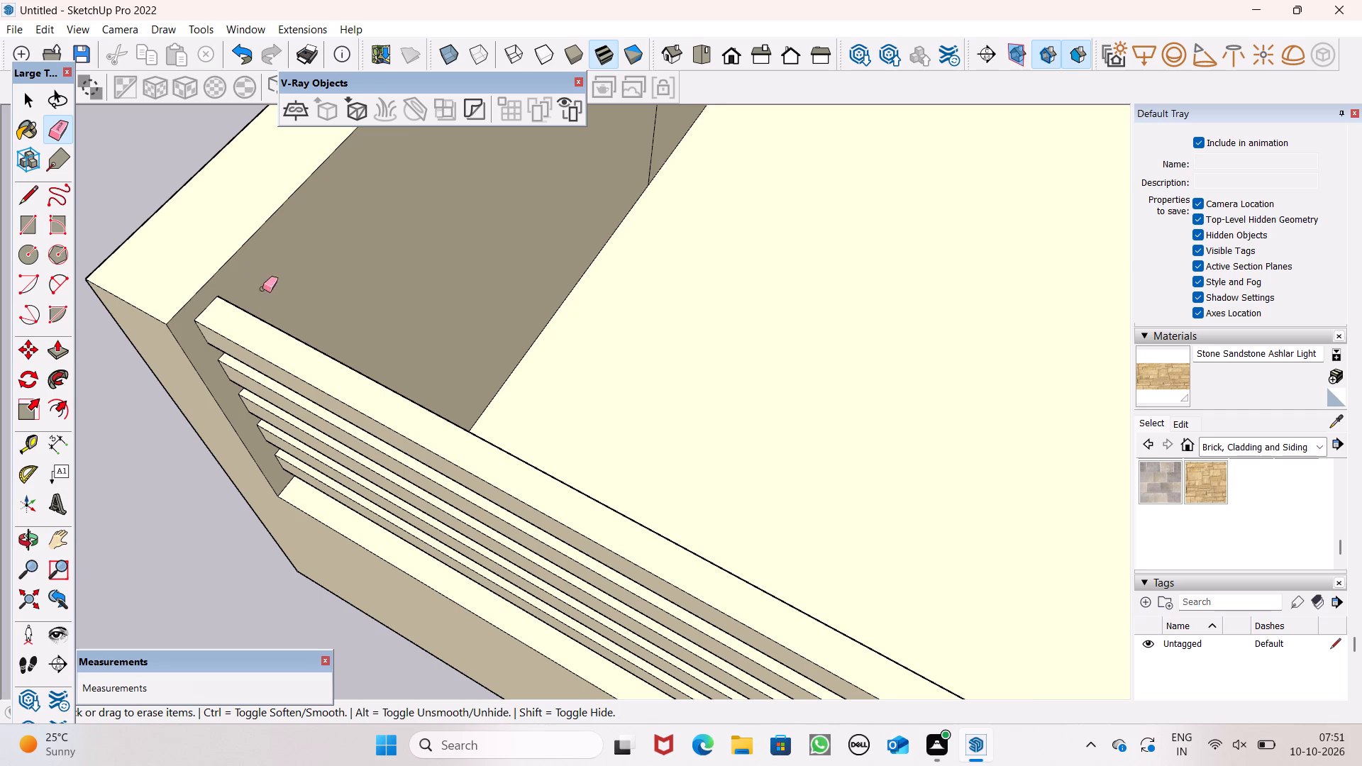
Erase the vertical seam on the side wall's outer face near the front corner.
{"action": "scroll", "coordinate": [311, 368], "scroll_direction": "down", "scroll_amount": 5}
{"action": "middle_click_drag", "start_coordinate": [320, 401], "coordinate": [793, 216]}
{"action": "scroll", "coordinate": [239, 339], "scroll_direction": "down", "scroll_amount": 6}
{"action": "left_click_drag", "start_coordinate": [155, 356], "coordinate": [142, 358]}
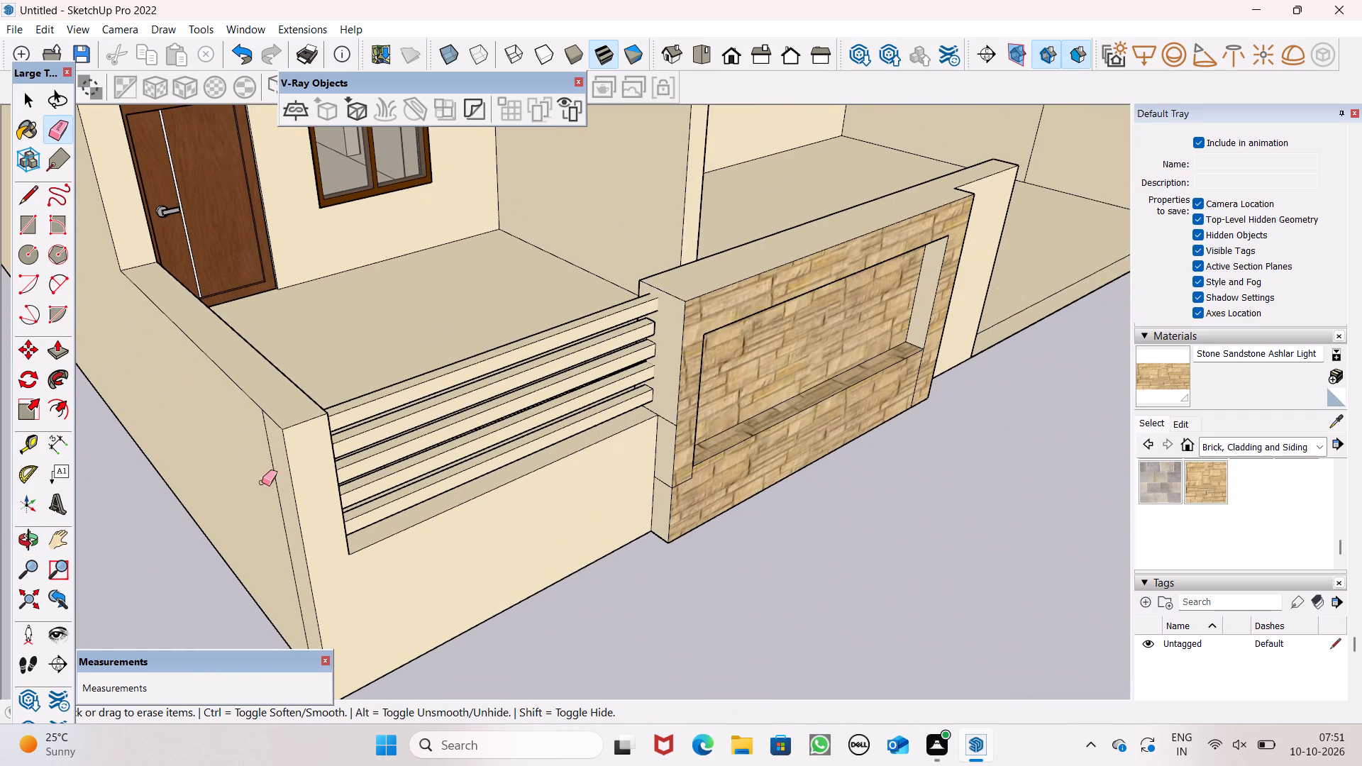
{"action": "left_click_drag", "start_coordinate": [279, 486], "coordinate": [245, 460]}
Erase the remaining seam on the side wall's inner face, behind the railing.
{"action": "scroll", "coordinate": [302, 404], "scroll_direction": "down", "scroll_amount": 6}
{"action": "middle_click_drag", "start_coordinate": [370, 406], "coordinate": [365, 452]}
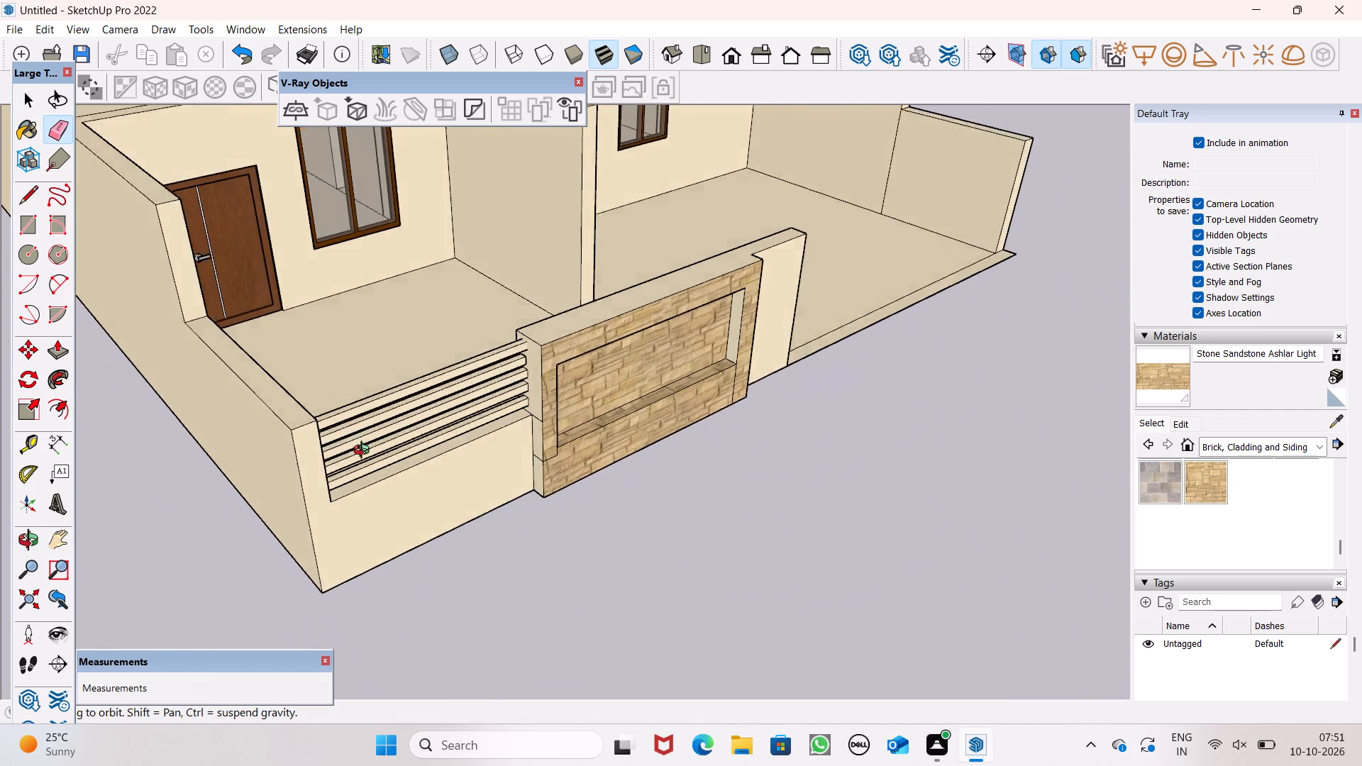
{"action": "middle_click_drag", "start_coordinate": [365, 452], "coordinate": [0, 559]}
{"action": "scroll", "coordinate": [524, 228], "scroll_direction": "up", "scroll_amount": 1}
{"action": "scroll", "coordinate": [374, 168], "scroll_direction": "up", "scroll_amount": 5}
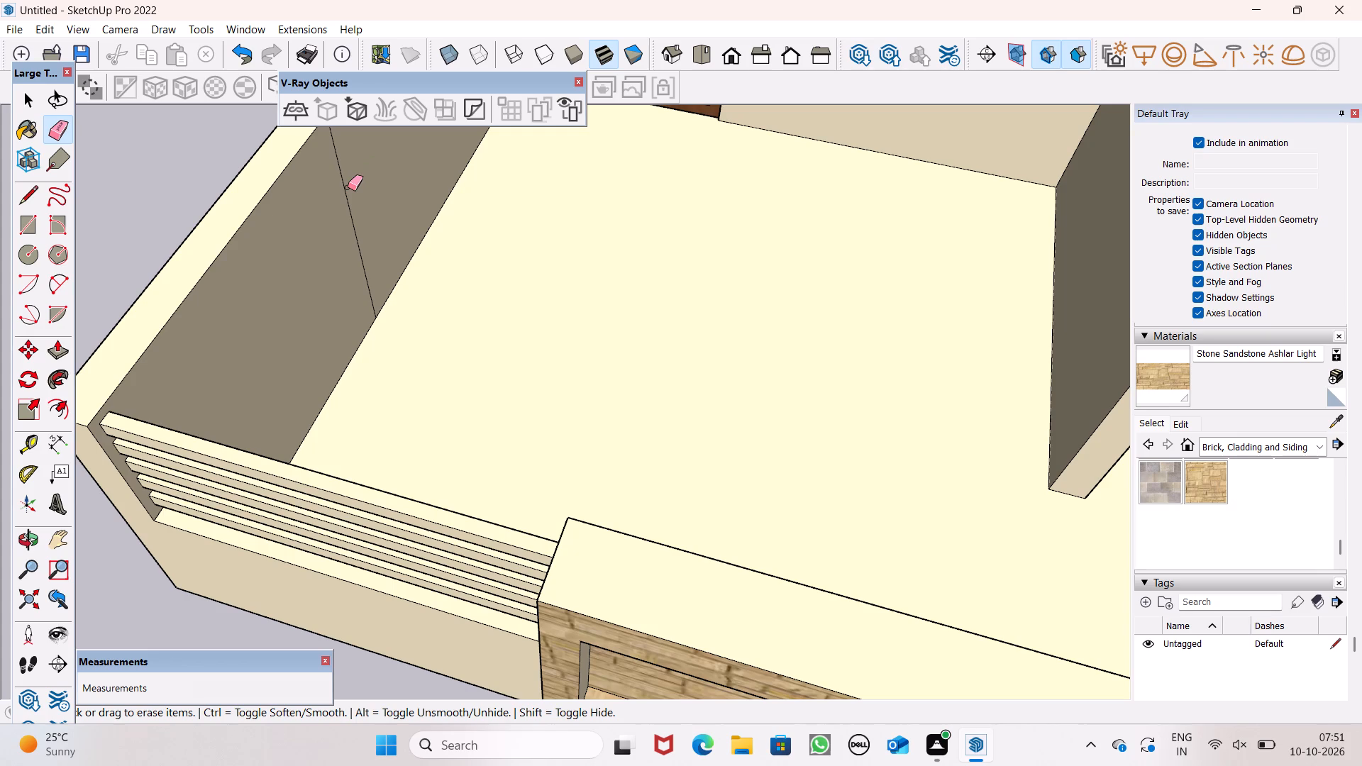
{"action": "left_click", "coordinate": [348, 187]}
{"action": "left_click_drag", "start_coordinate": [369, 201], "coordinate": [350, 216]}
Erase the upper seam on the stone-clad wall's end face beside the railing.
{"action": "scroll", "coordinate": [381, 217], "scroll_direction": "down", "scroll_amount": 7}
{"action": "middle_click_drag", "start_coordinate": [495, 377], "coordinate": [559, 314]}
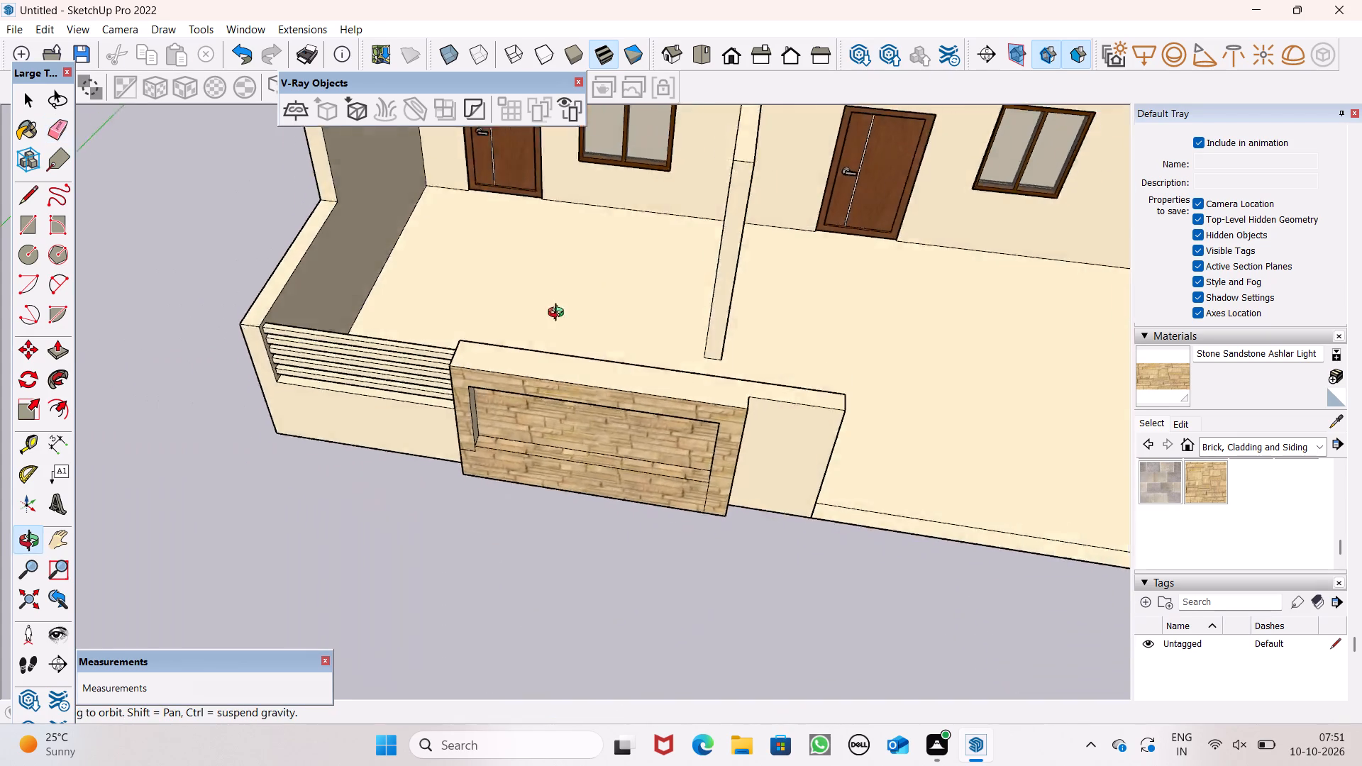
{"action": "middle_click_drag", "start_coordinate": [559, 314], "coordinate": [890, 125]}
{"action": "scroll", "coordinate": [507, 455], "scroll_direction": "up", "scroll_amount": 4}
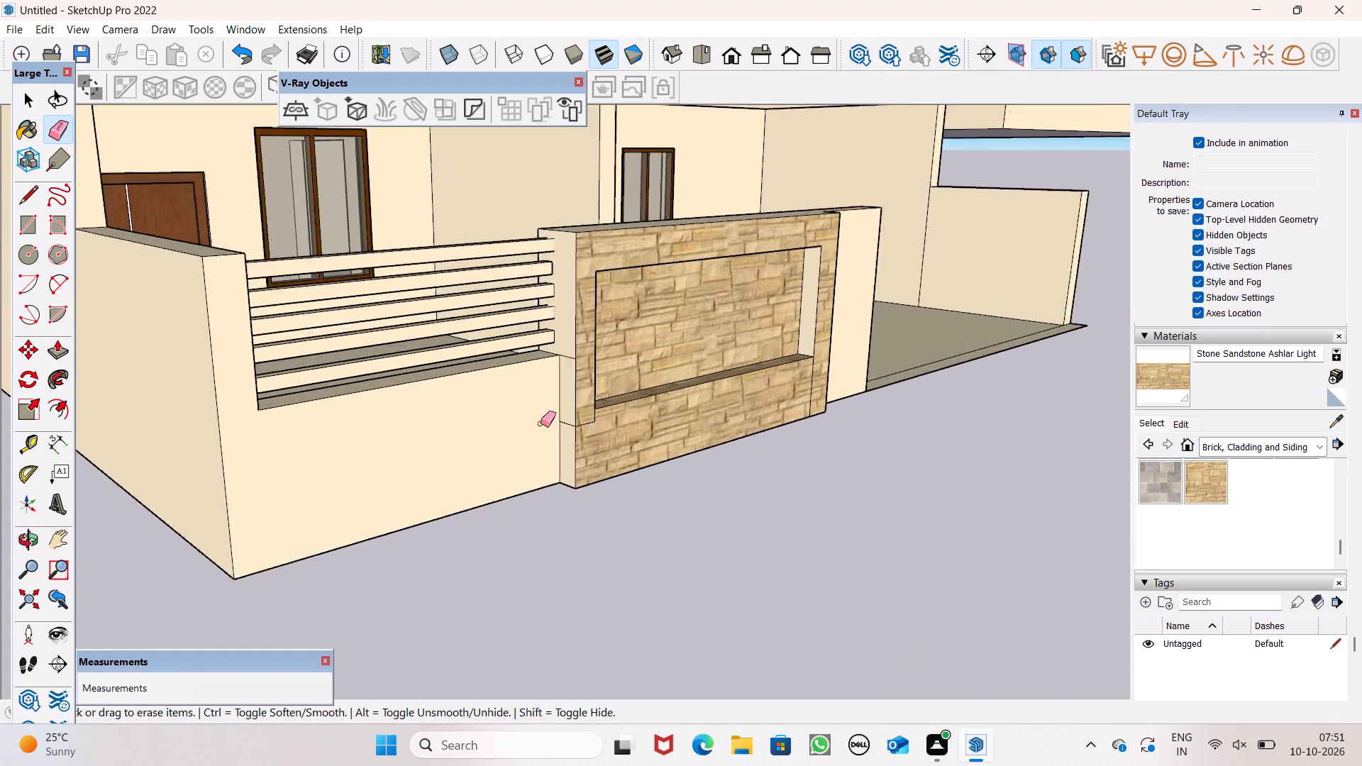
{"action": "scroll", "coordinate": [541, 423], "scroll_direction": "up", "scroll_amount": 3}
{"action": "scroll", "coordinate": [514, 365], "scroll_direction": "up", "scroll_amount": 5}
{"action": "left_click_drag", "start_coordinate": [595, 299], "coordinate": [599, 332]}
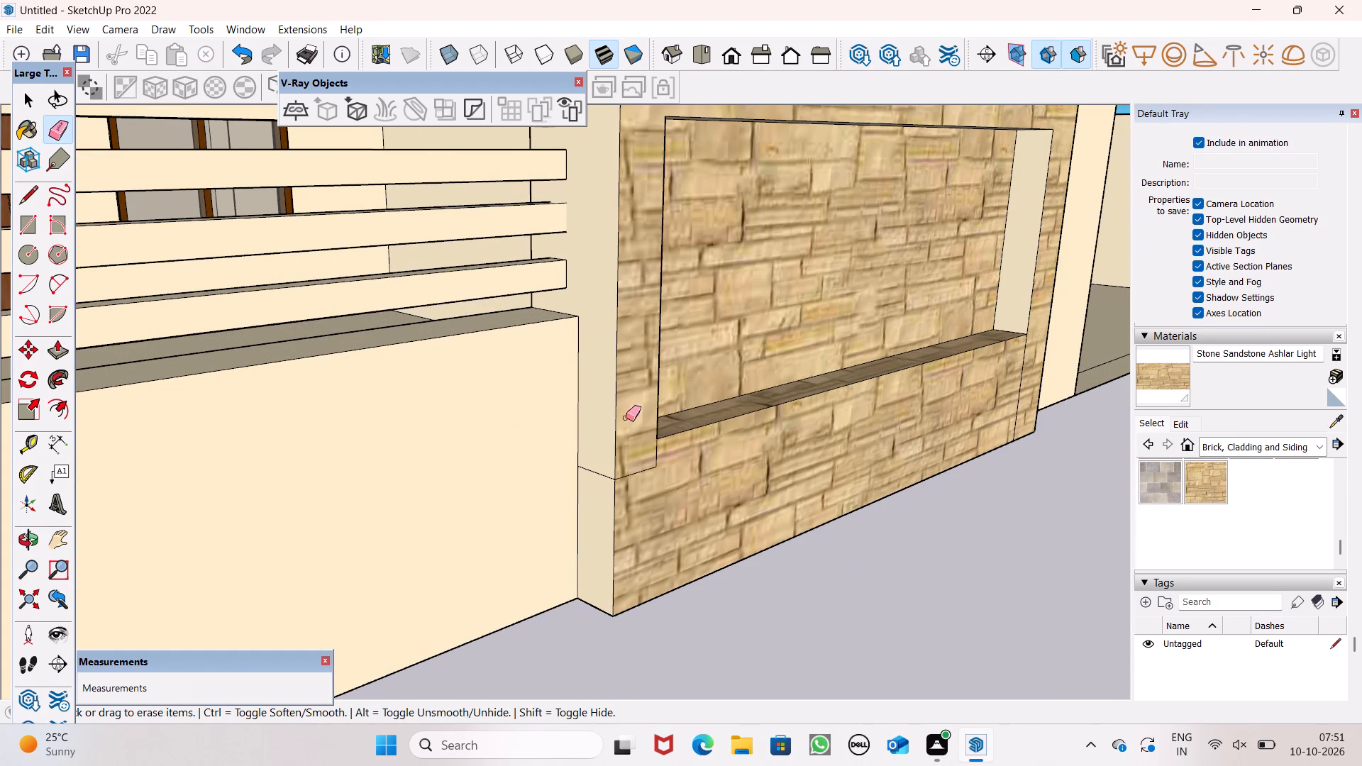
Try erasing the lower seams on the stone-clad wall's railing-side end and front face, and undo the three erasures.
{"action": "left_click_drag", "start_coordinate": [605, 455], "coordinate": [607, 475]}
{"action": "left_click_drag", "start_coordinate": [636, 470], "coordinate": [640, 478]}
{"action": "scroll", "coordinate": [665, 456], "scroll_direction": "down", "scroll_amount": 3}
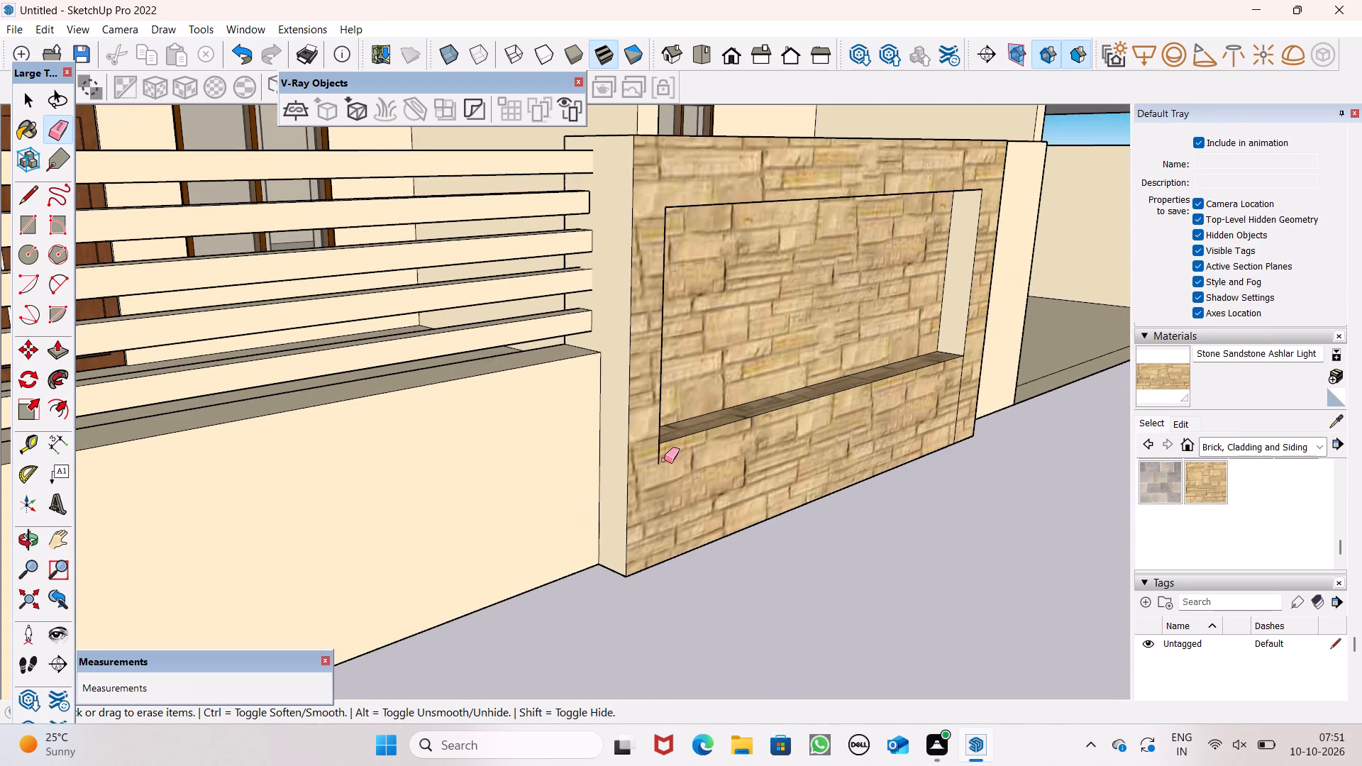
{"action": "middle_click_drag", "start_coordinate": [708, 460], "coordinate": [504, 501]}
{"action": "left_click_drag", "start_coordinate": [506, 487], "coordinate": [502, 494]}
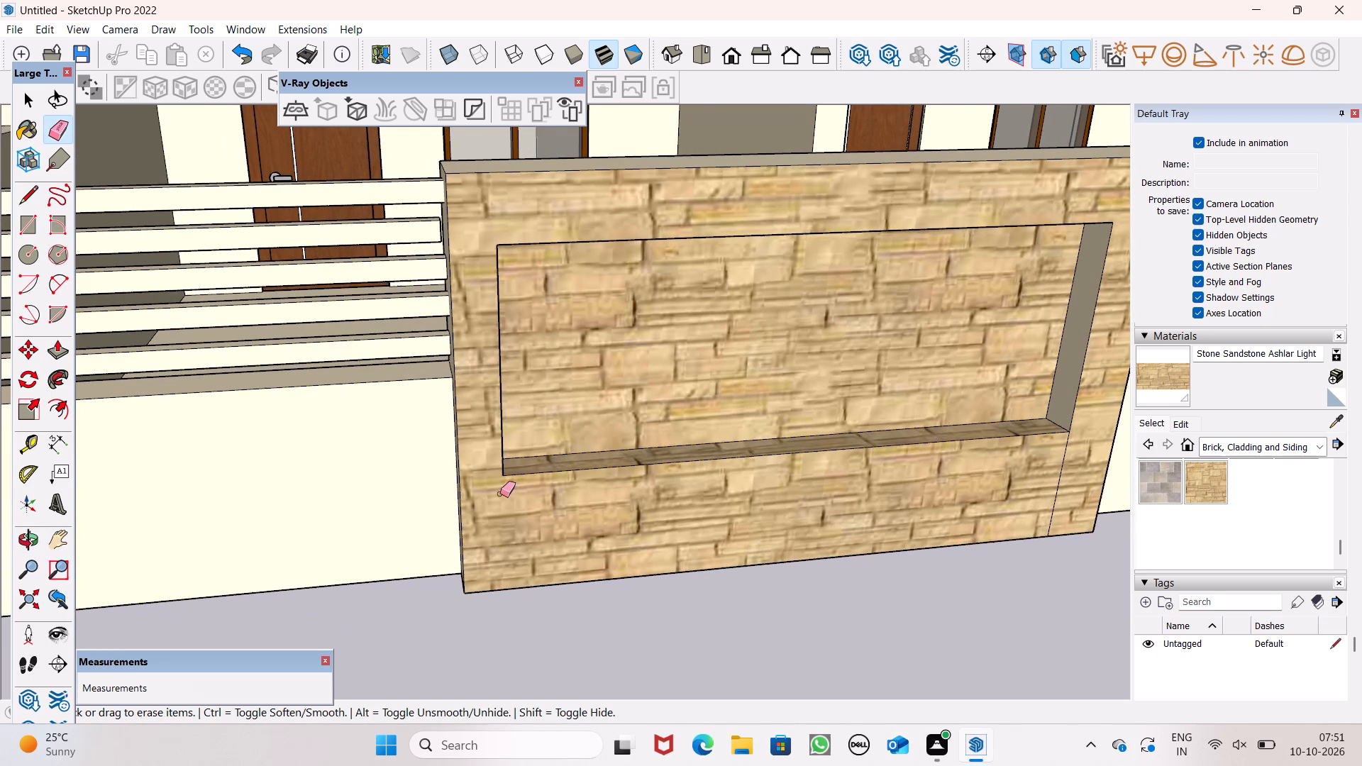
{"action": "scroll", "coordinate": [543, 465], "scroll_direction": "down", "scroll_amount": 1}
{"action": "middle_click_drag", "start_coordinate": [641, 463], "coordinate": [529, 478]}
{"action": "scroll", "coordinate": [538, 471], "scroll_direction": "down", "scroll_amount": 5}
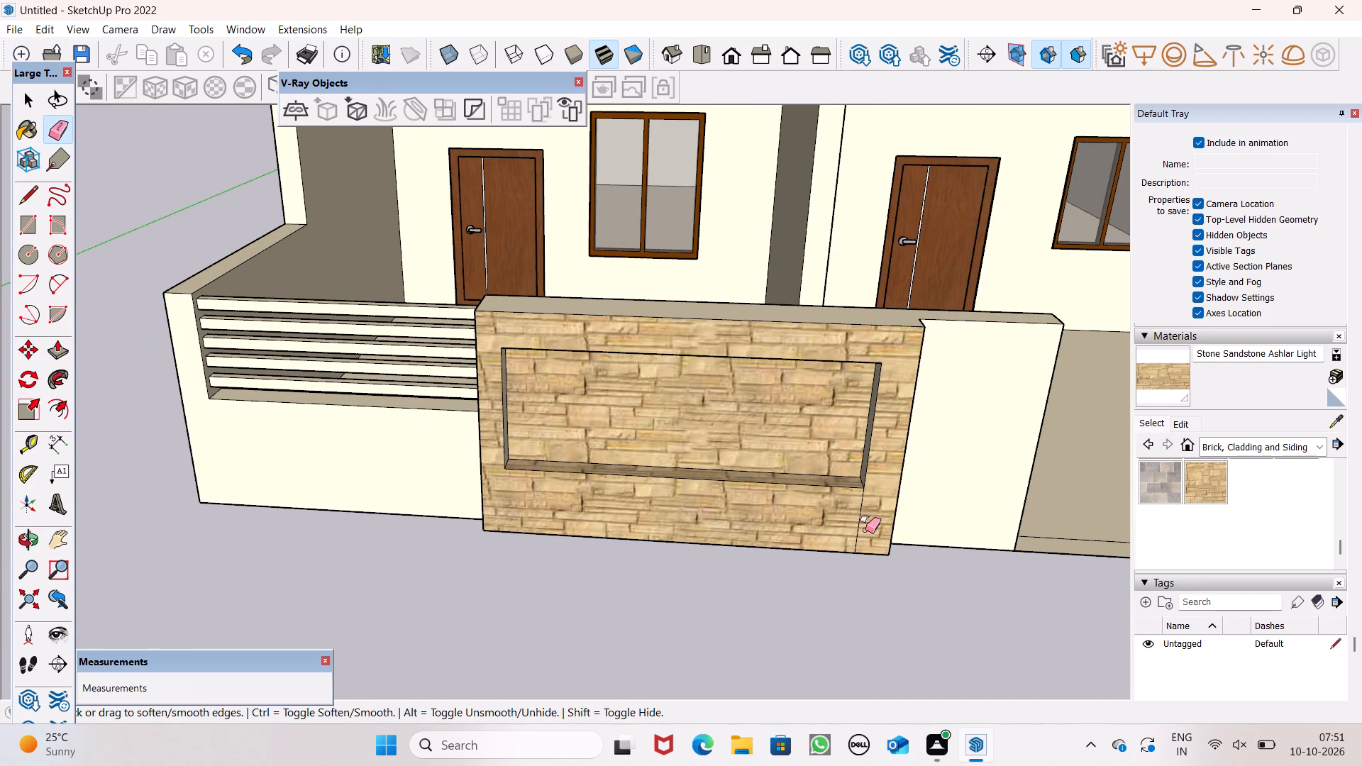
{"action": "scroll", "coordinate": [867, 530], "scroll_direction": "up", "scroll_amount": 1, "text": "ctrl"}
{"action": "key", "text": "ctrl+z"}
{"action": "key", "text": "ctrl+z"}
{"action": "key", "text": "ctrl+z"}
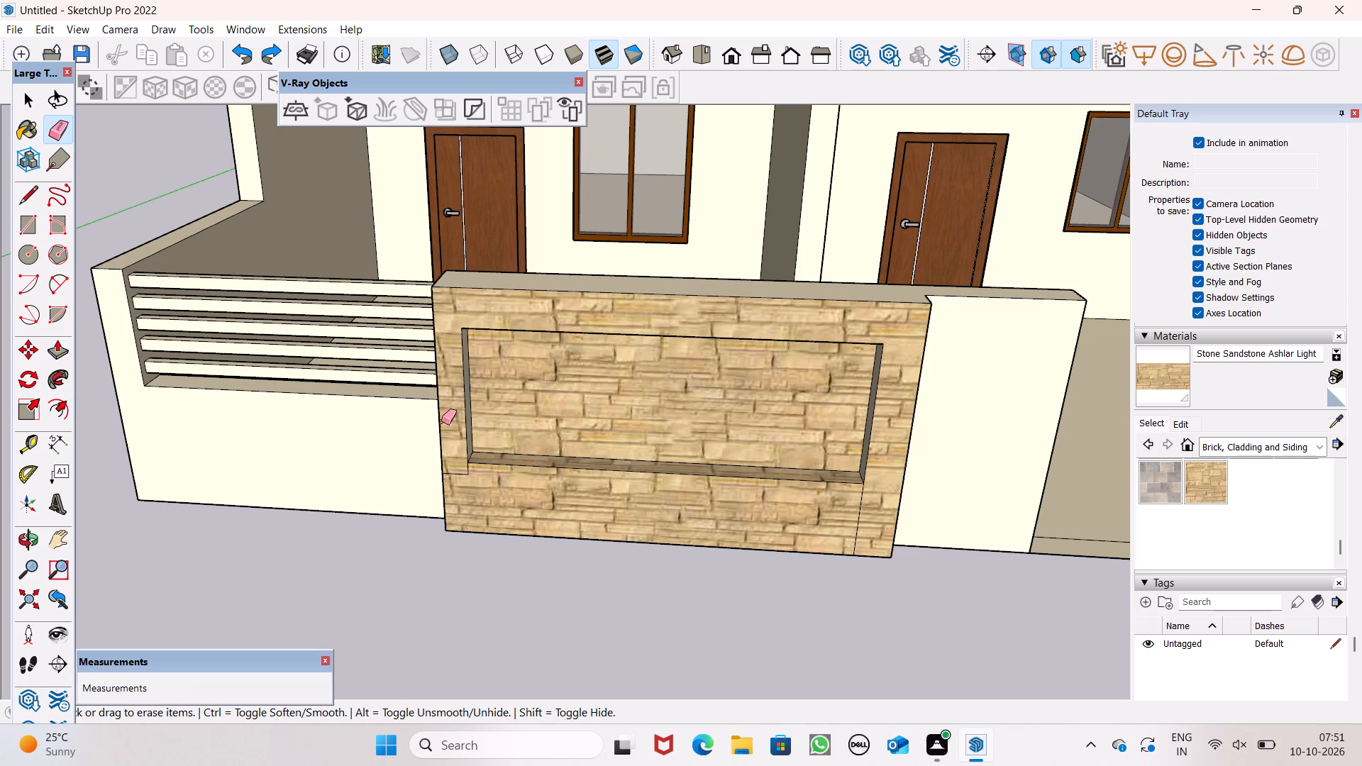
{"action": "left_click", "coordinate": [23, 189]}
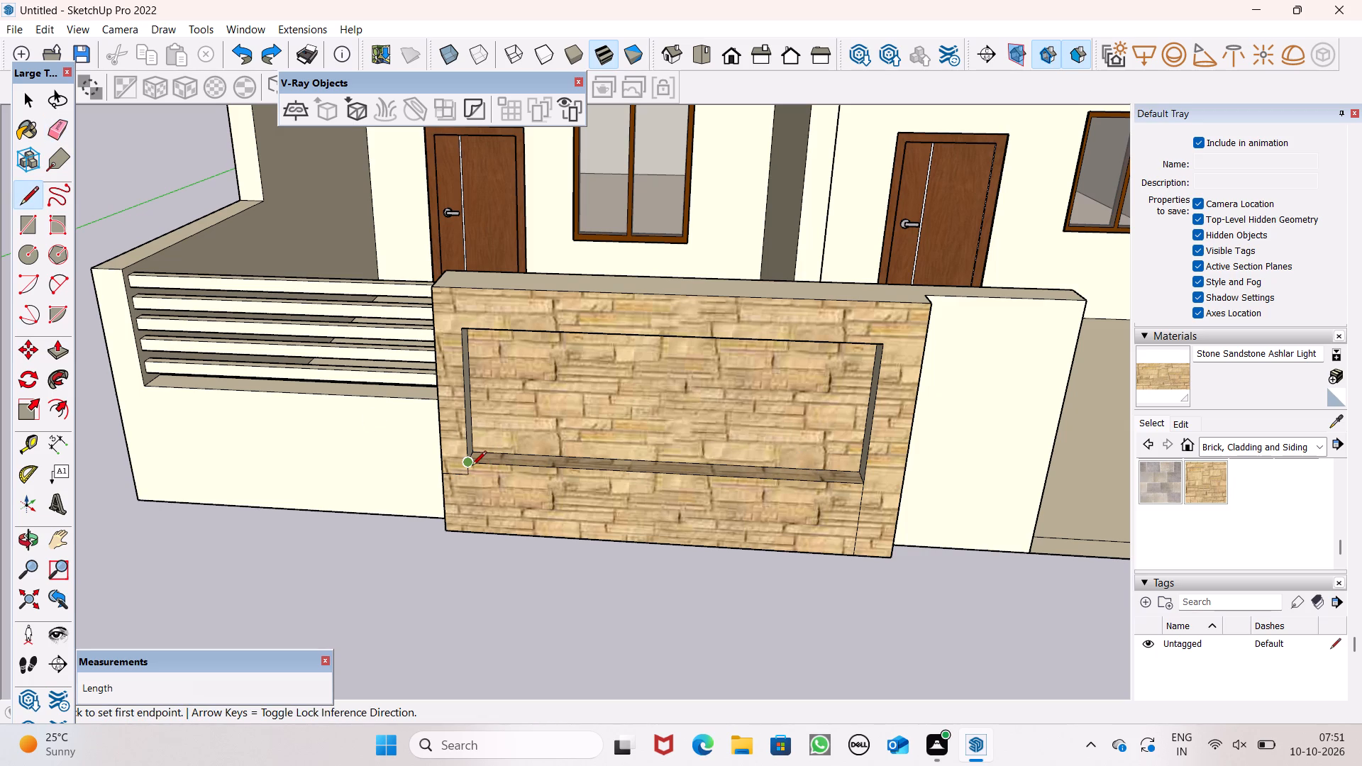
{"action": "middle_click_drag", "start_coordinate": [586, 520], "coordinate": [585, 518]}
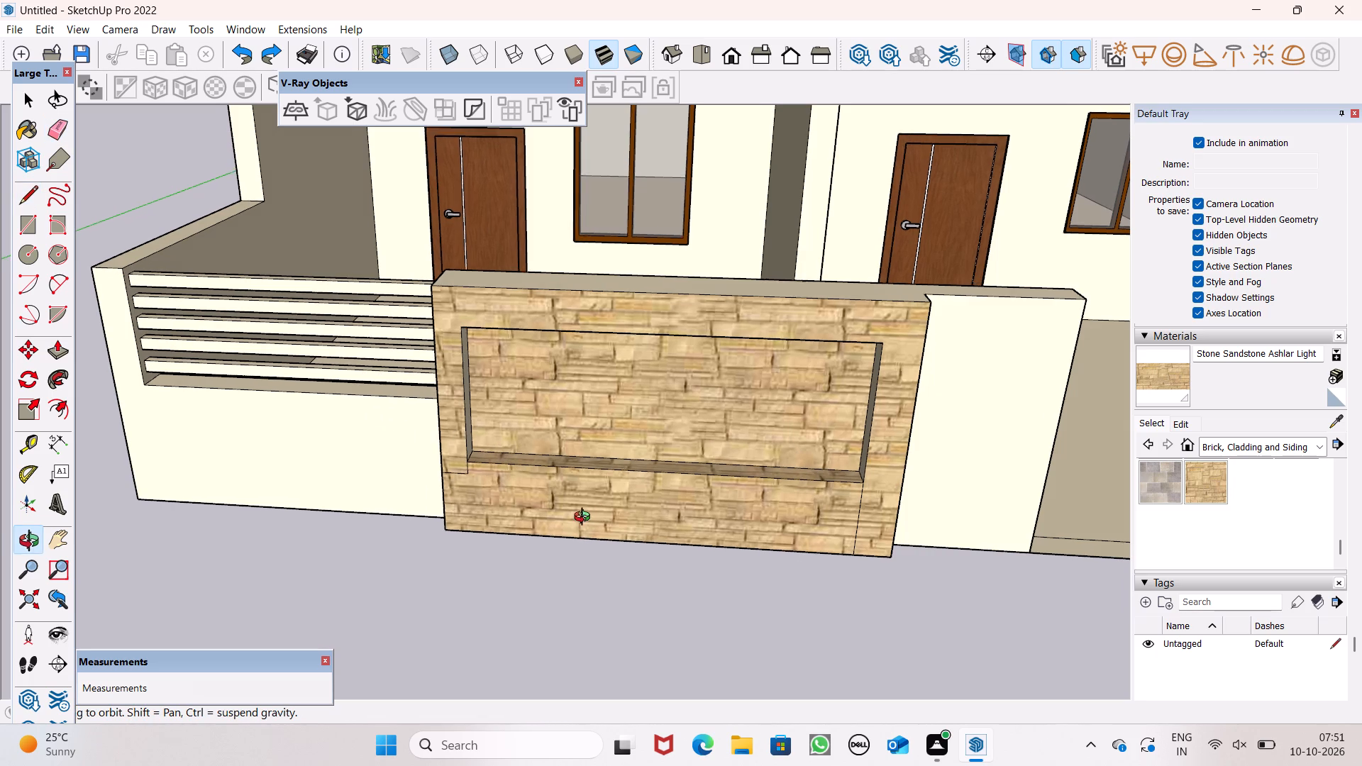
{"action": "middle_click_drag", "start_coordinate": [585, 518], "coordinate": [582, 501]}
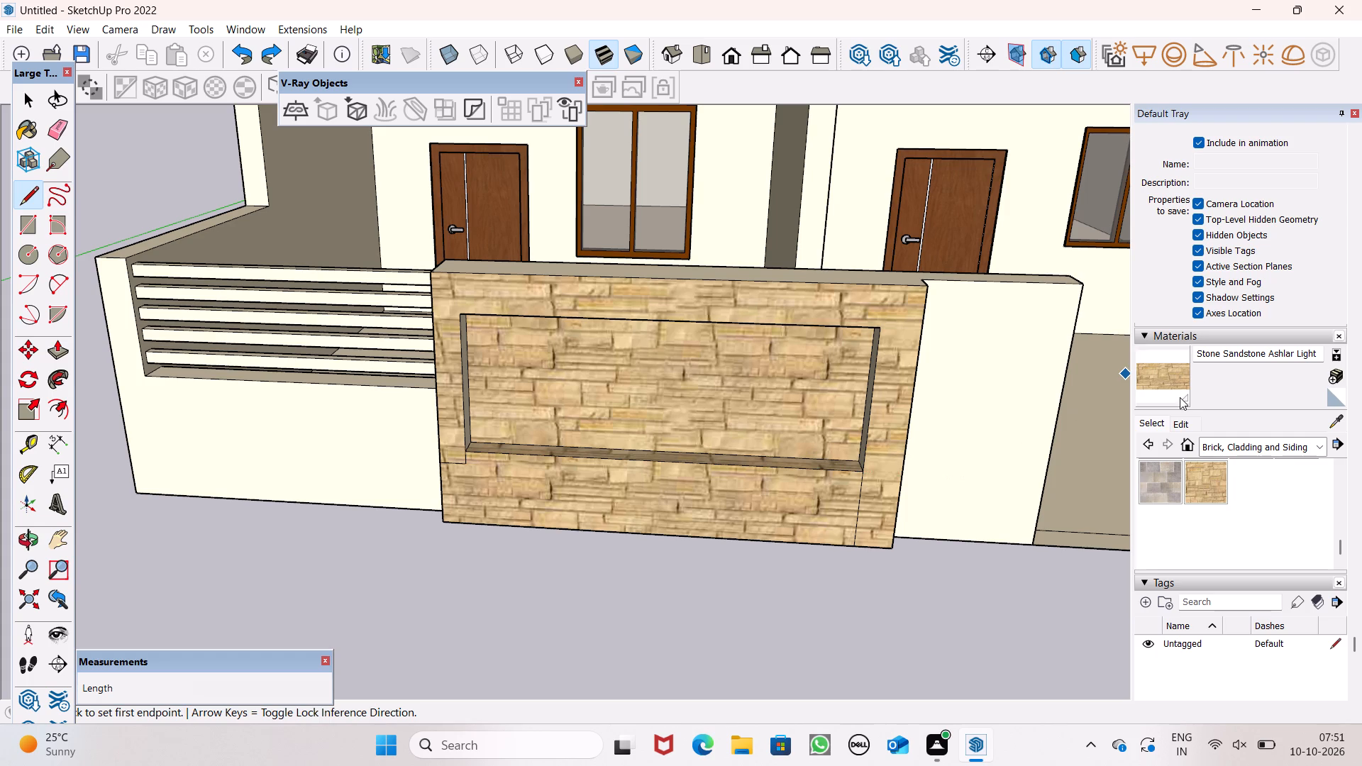
Paint the two side faces and the top face inside the front wall's recess with Stone Sandstone Ashlar Light.
{"action": "left_click", "coordinate": [1144, 370]}
{"action": "scroll", "coordinate": [714, 428], "scroll_direction": "up", "scroll_amount": 5}
{"action": "scroll", "coordinate": [311, 428], "scroll_direction": "up", "scroll_amount": 1}
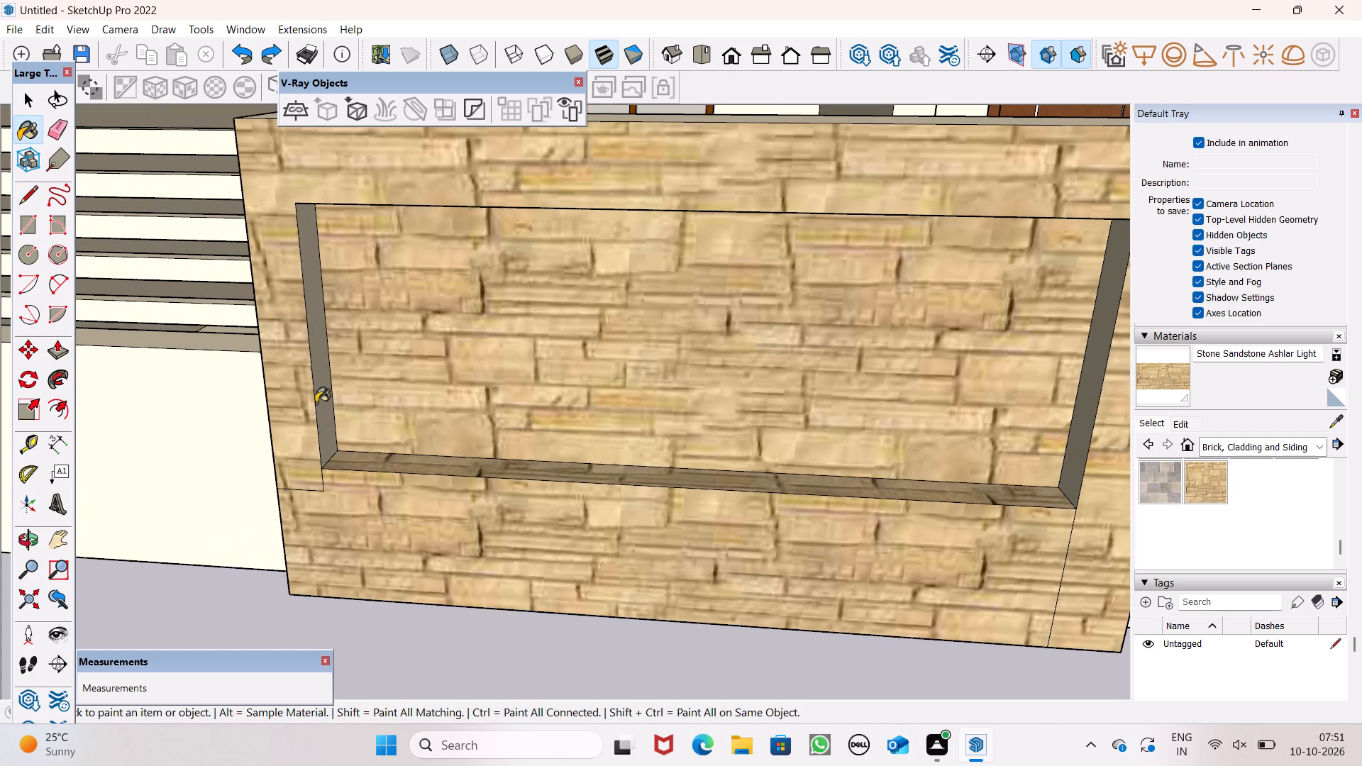
{"action": "left_click", "coordinate": [322, 397]}
{"action": "middle_click_drag", "start_coordinate": [468, 443], "coordinate": [740, 205]}
{"action": "scroll", "coordinate": [755, 256], "scroll_direction": "up", "scroll_amount": 1}
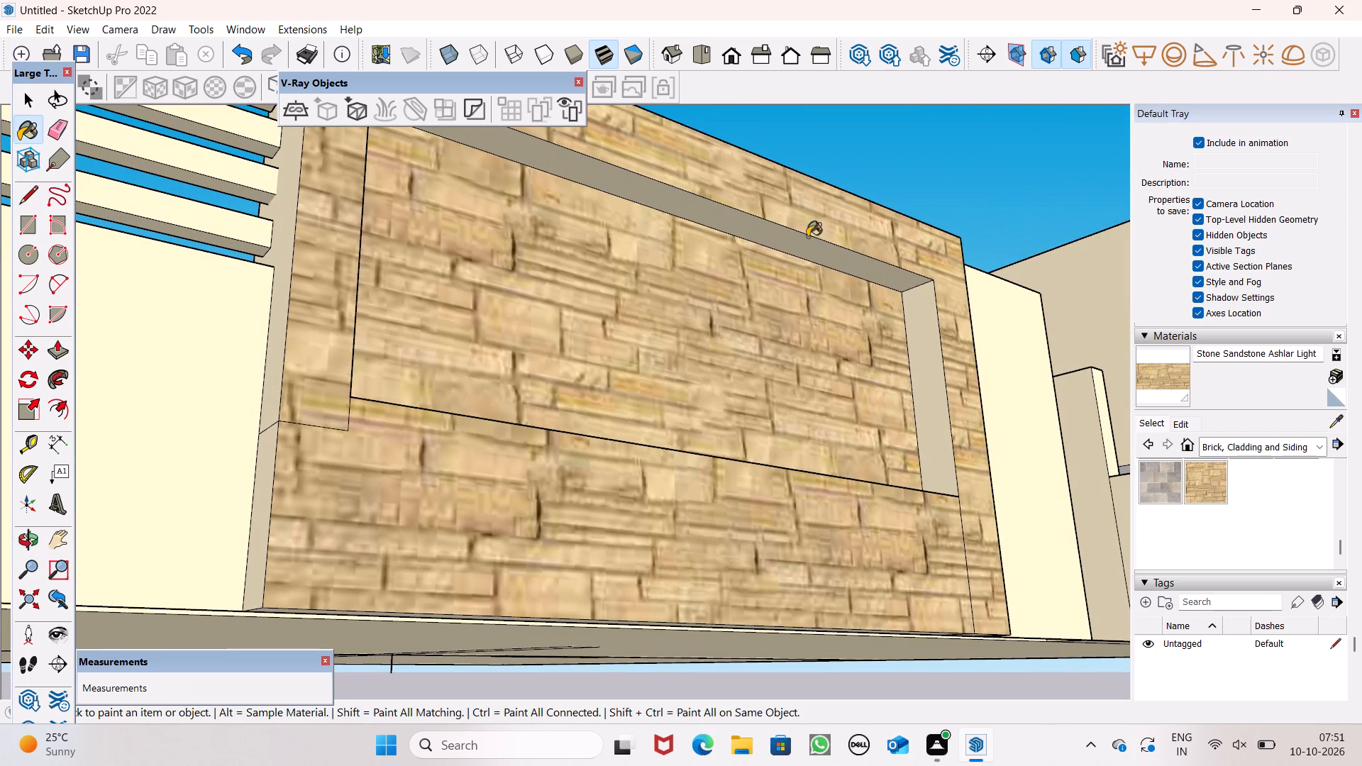
{"action": "left_click", "coordinate": [895, 279]}
{"action": "left_click", "coordinate": [916, 314]}
Erase the seam across the stone-clad wall's end face on the side away from the railing.
{"action": "scroll", "coordinate": [895, 348], "scroll_direction": "down", "scroll_amount": 2}
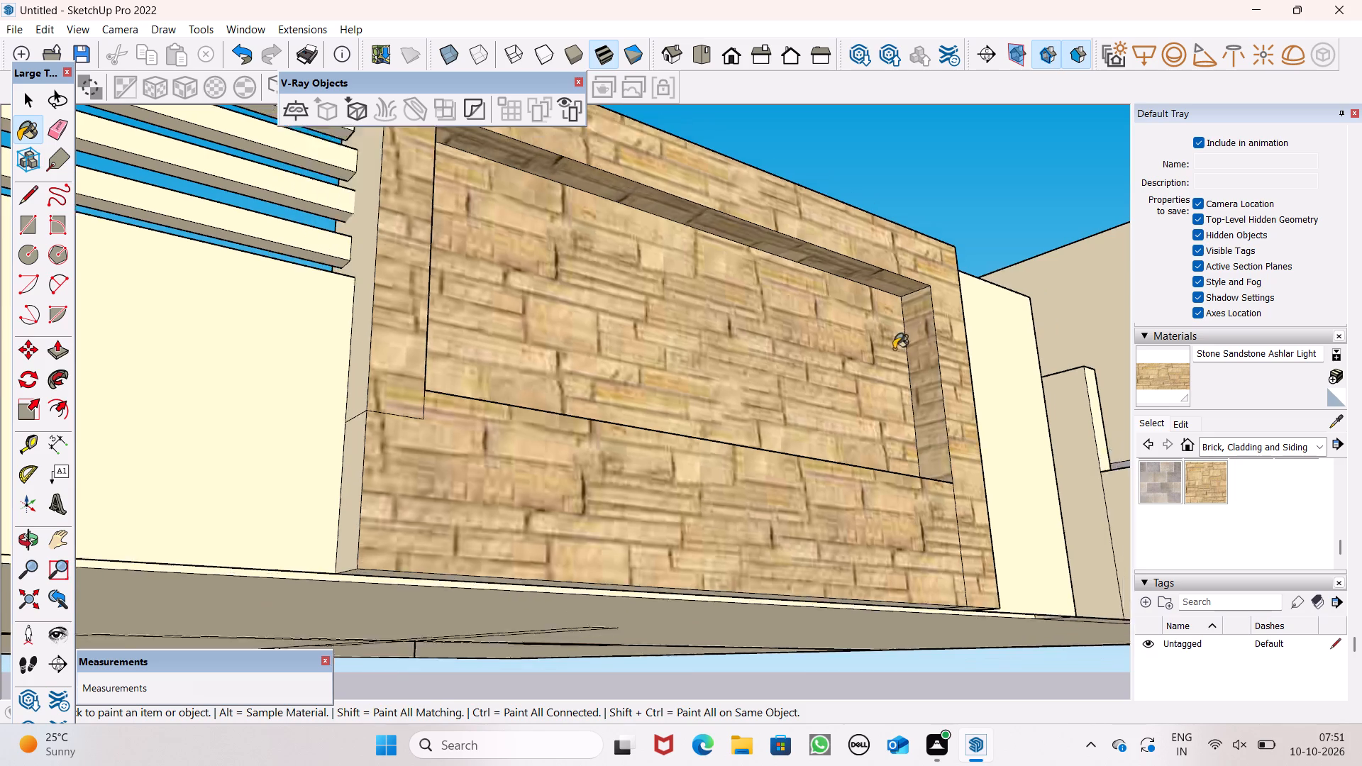
{"action": "scroll", "coordinate": [894, 349], "scroll_direction": "down", "scroll_amount": 1}
{"action": "middle_click_drag", "start_coordinate": [835, 394], "coordinate": [749, 744]}
{"action": "scroll", "coordinate": [751, 629], "scroll_direction": "down", "scroll_amount": 4}
{"action": "middle_click_drag", "start_coordinate": [781, 627], "coordinate": [255, 608]}
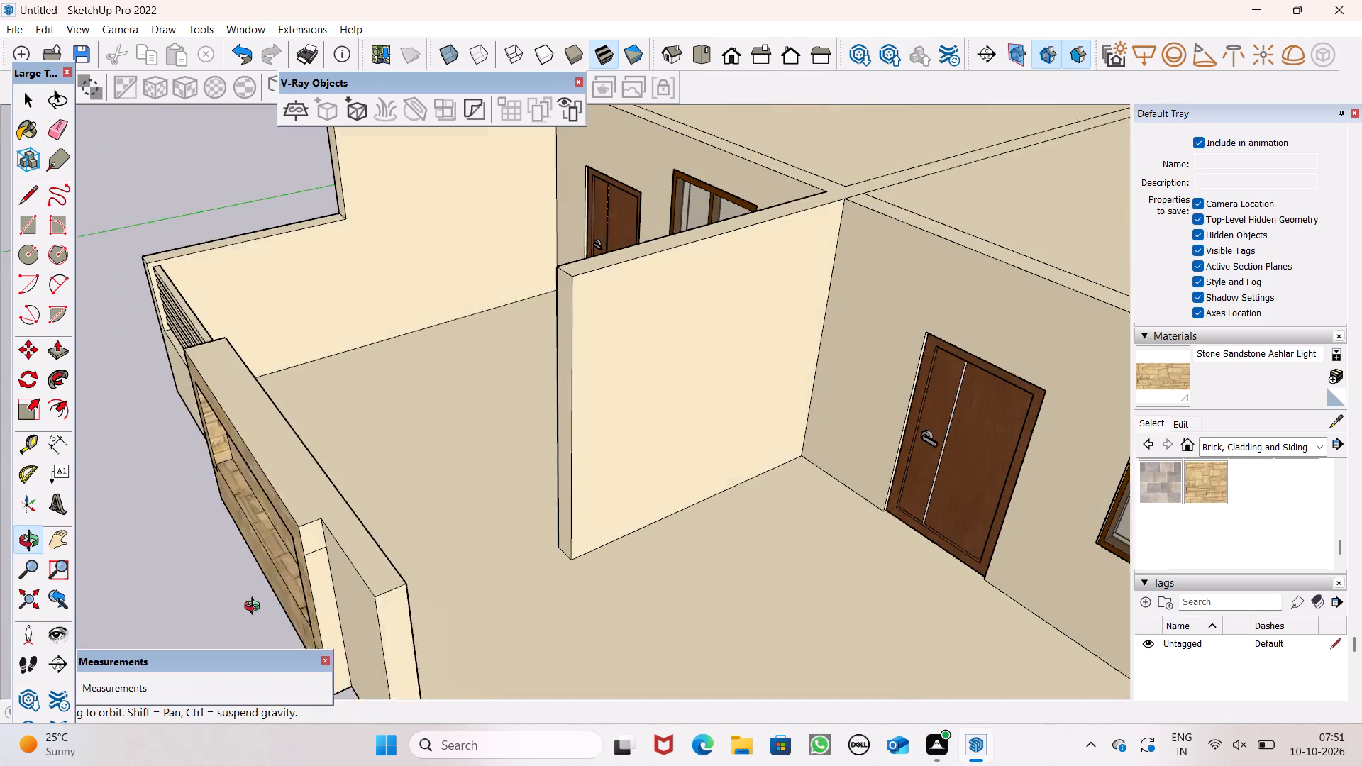
{"action": "middle_click_drag", "start_coordinate": [255, 608], "coordinate": [250, 608]}
{"action": "scroll", "coordinate": [343, 568], "scroll_direction": "up", "scroll_amount": 1}
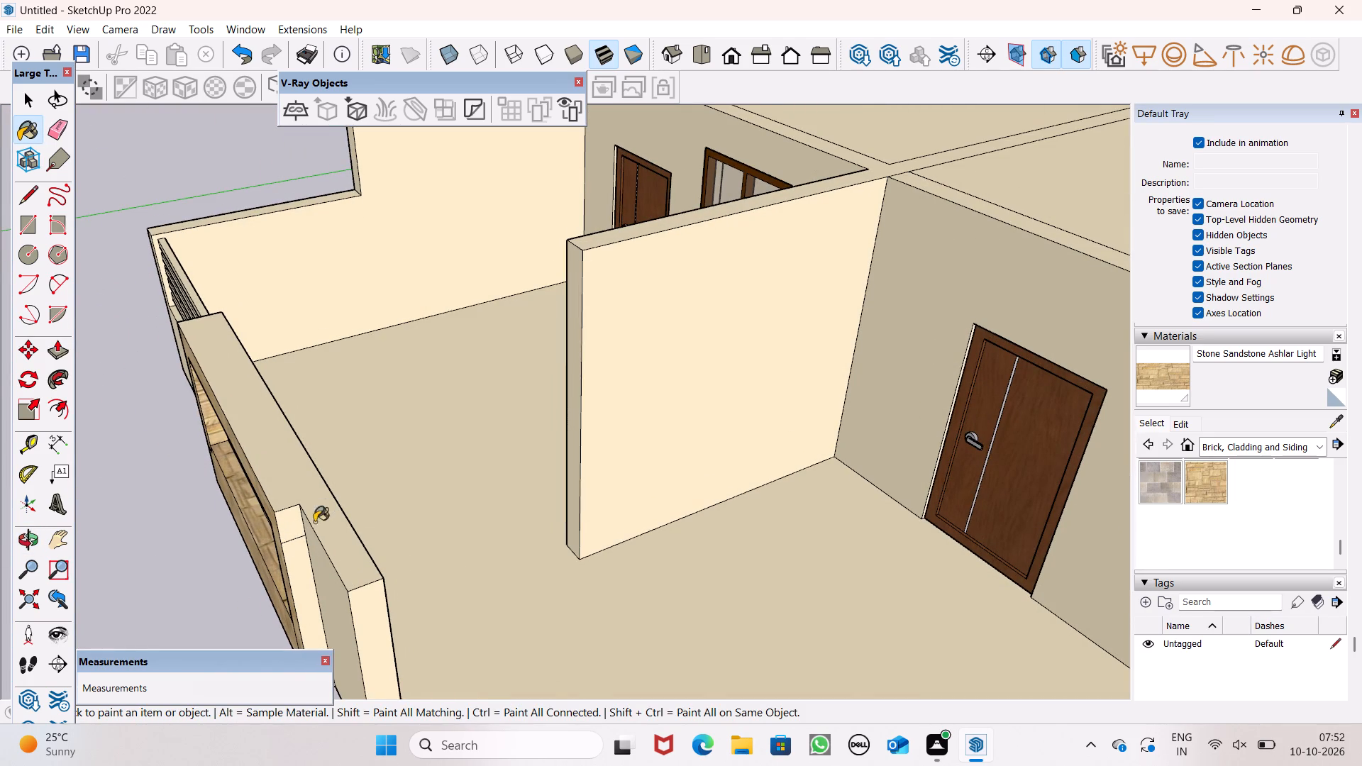
{"action": "scroll", "coordinate": [315, 453], "scroll_direction": "down", "scroll_amount": 3}
{"action": "middle_click_drag", "start_coordinate": [323, 497], "coordinate": [370, 403]}
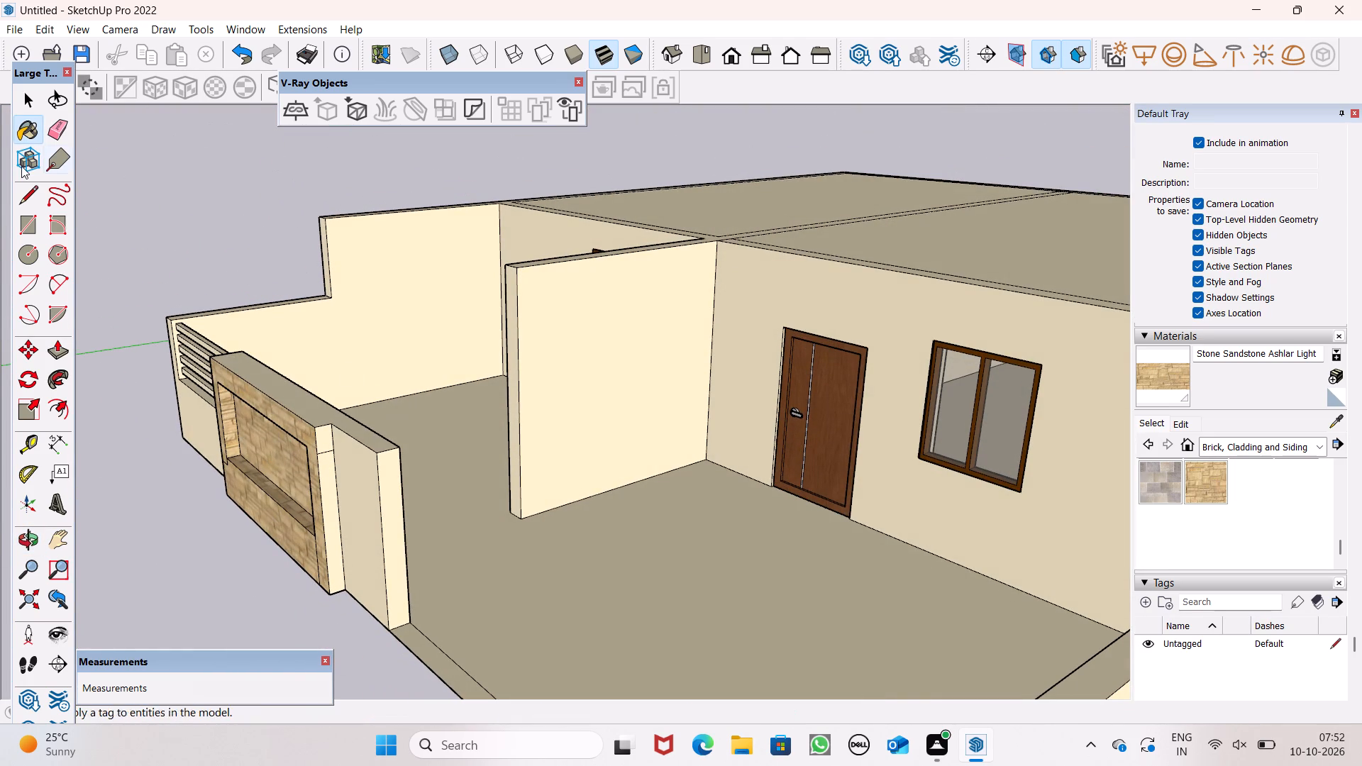
{"action": "left_click", "coordinate": [62, 138]}
{"action": "scroll", "coordinate": [284, 522], "scroll_direction": "up", "scroll_amount": 5}
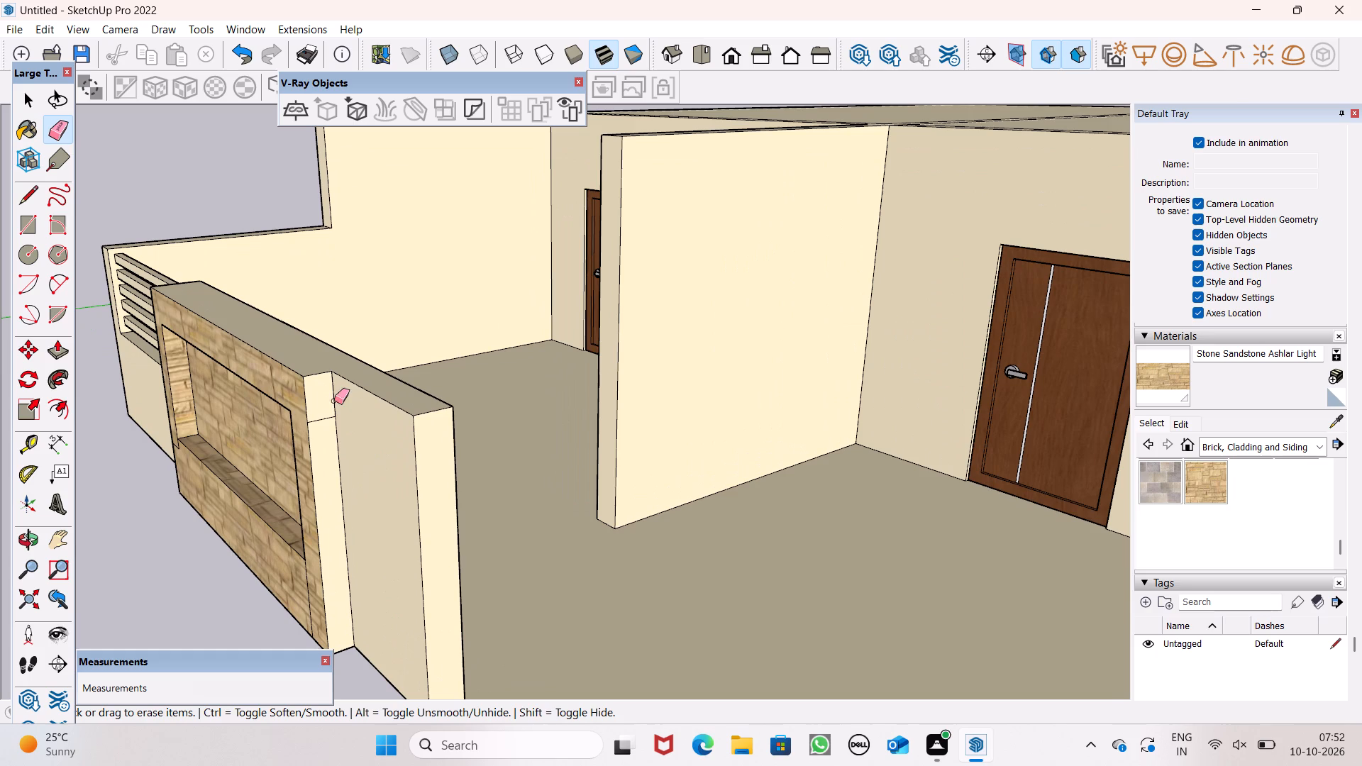
{"action": "left_click_drag", "start_coordinate": [325, 397], "coordinate": [316, 426]}
Erase the lower seam on the stone-clad wall's end face beside the railing.
{"action": "scroll", "coordinate": [347, 377], "scroll_direction": "down", "scroll_amount": 5}
{"action": "middle_click_drag", "start_coordinate": [358, 427], "coordinate": [617, 228]}
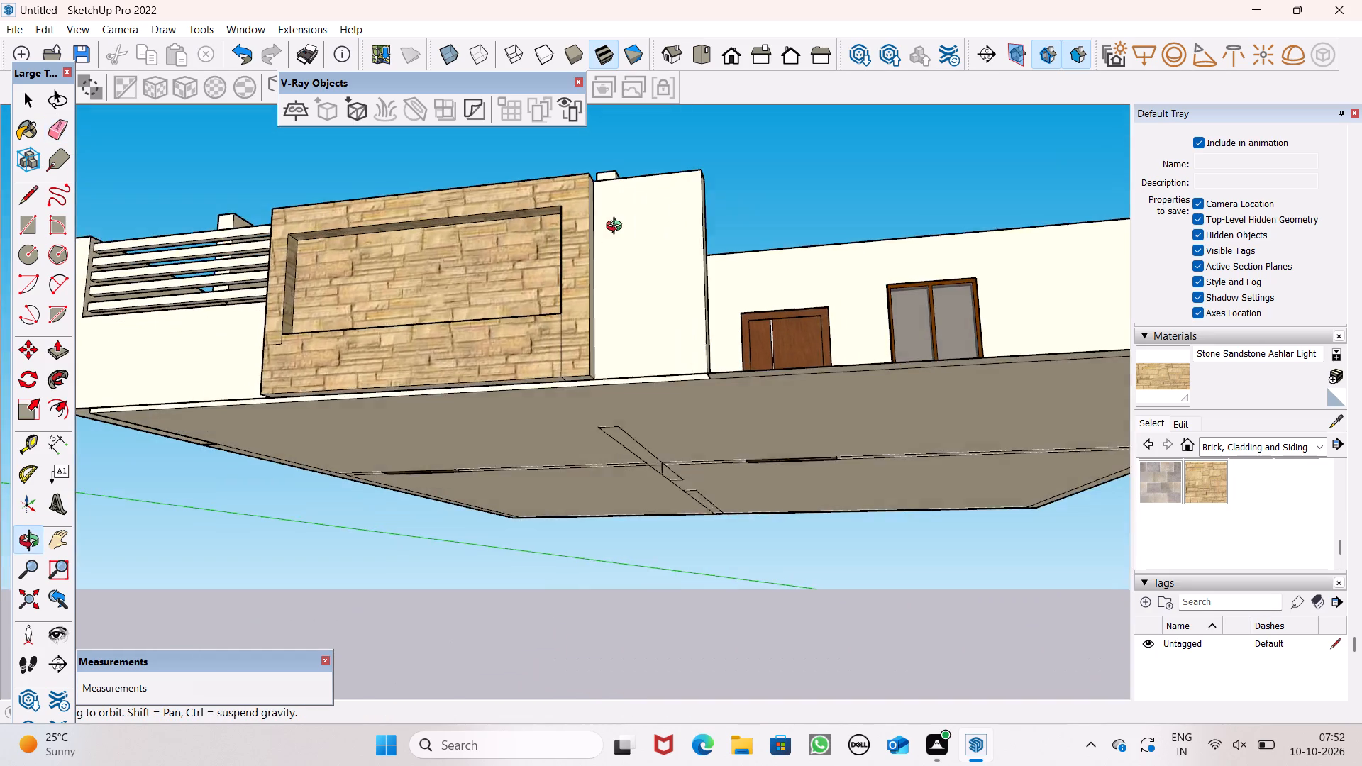
{"action": "middle_click_drag", "start_coordinate": [617, 228], "coordinate": [850, 321]}
{"action": "scroll", "coordinate": [489, 509], "scroll_direction": "up", "scroll_amount": 1}
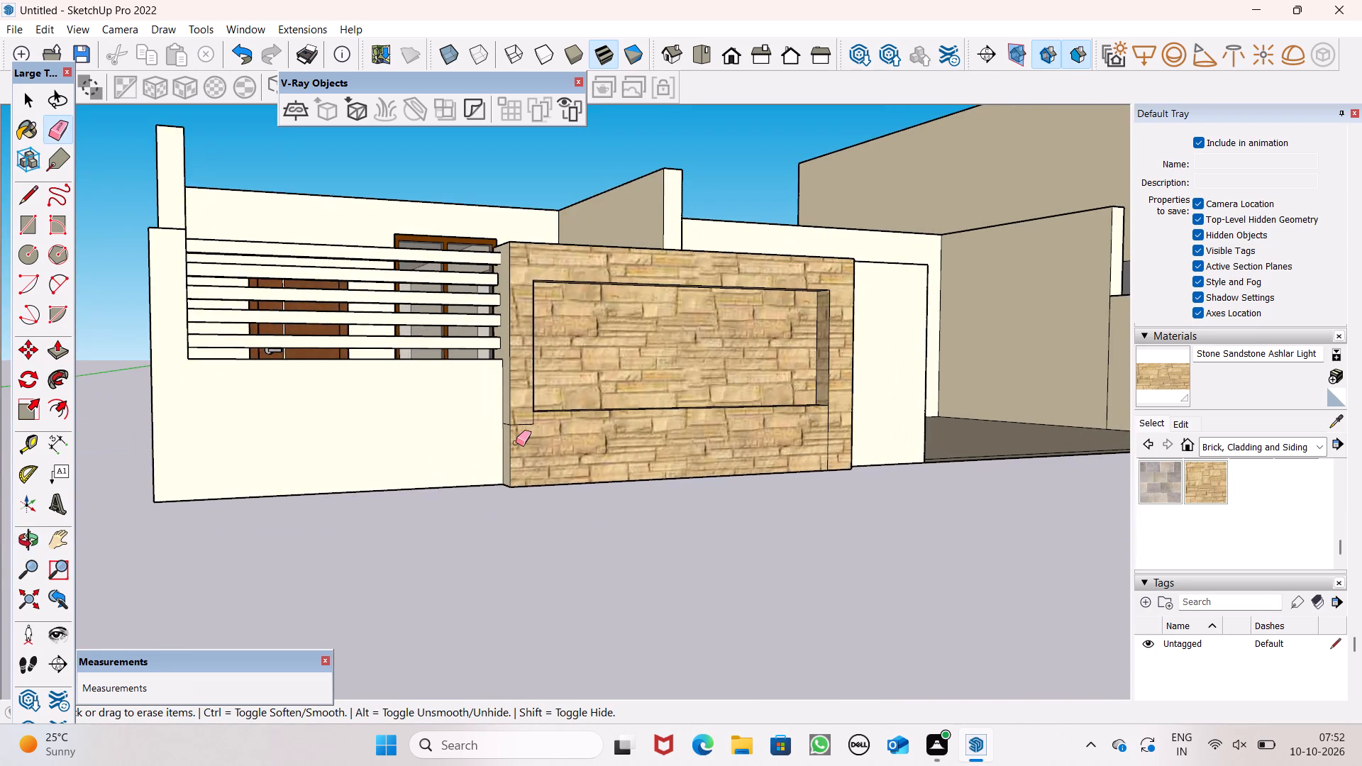
{"action": "scroll", "coordinate": [489, 426], "scroll_direction": "up", "scroll_amount": 11}
{"action": "left_click_drag", "start_coordinate": [532, 416], "coordinate": [540, 435]}
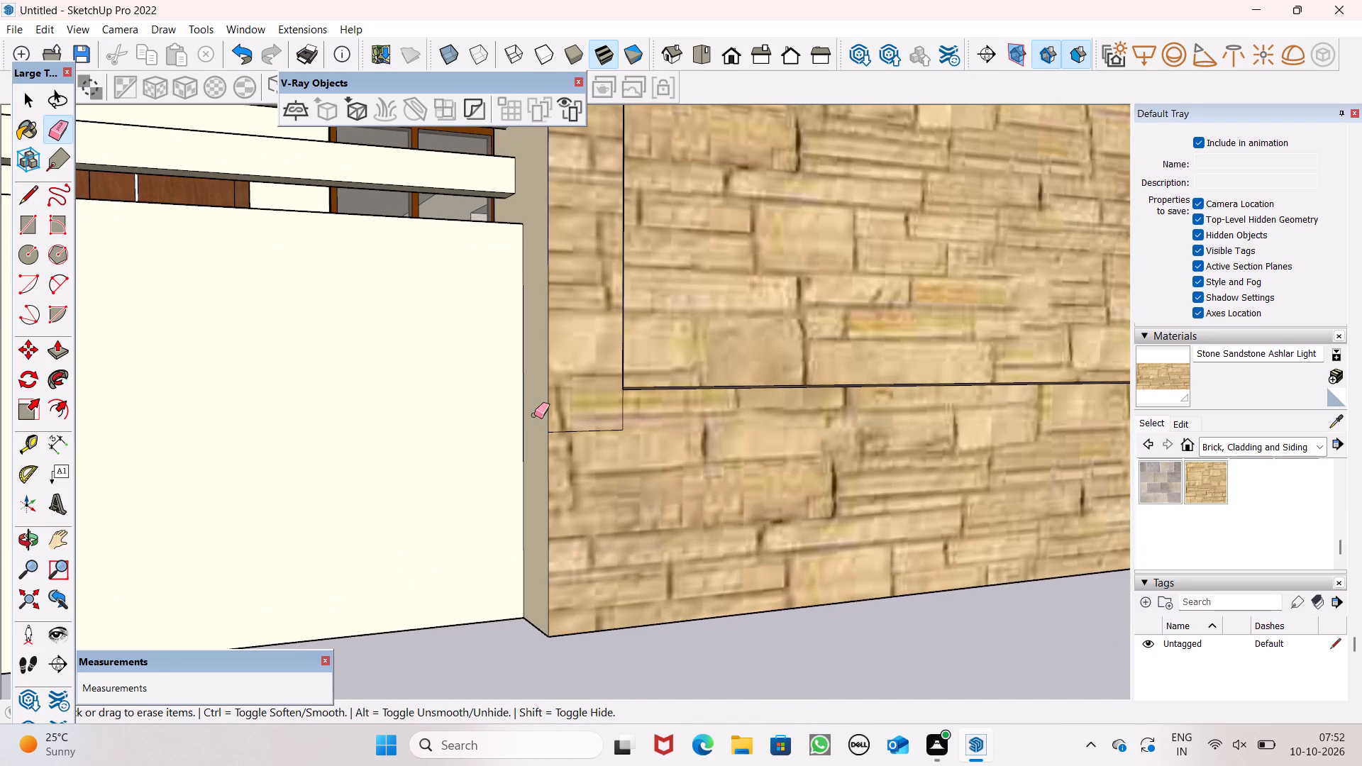
Paint the front wall's stone border around the recess with Color D01 from the Colors collection.
{"action": "scroll", "coordinate": [534, 421], "scroll_direction": "down", "scroll_amount": 3}
{"action": "scroll", "coordinate": [1123, 389], "scroll_direction": "down", "scroll_amount": 5}
{"action": "scroll", "coordinate": [712, 390], "scroll_direction": "down", "scroll_amount": 5}
{"action": "middle_click_drag", "start_coordinate": [910, 488], "coordinate": [692, 587]}
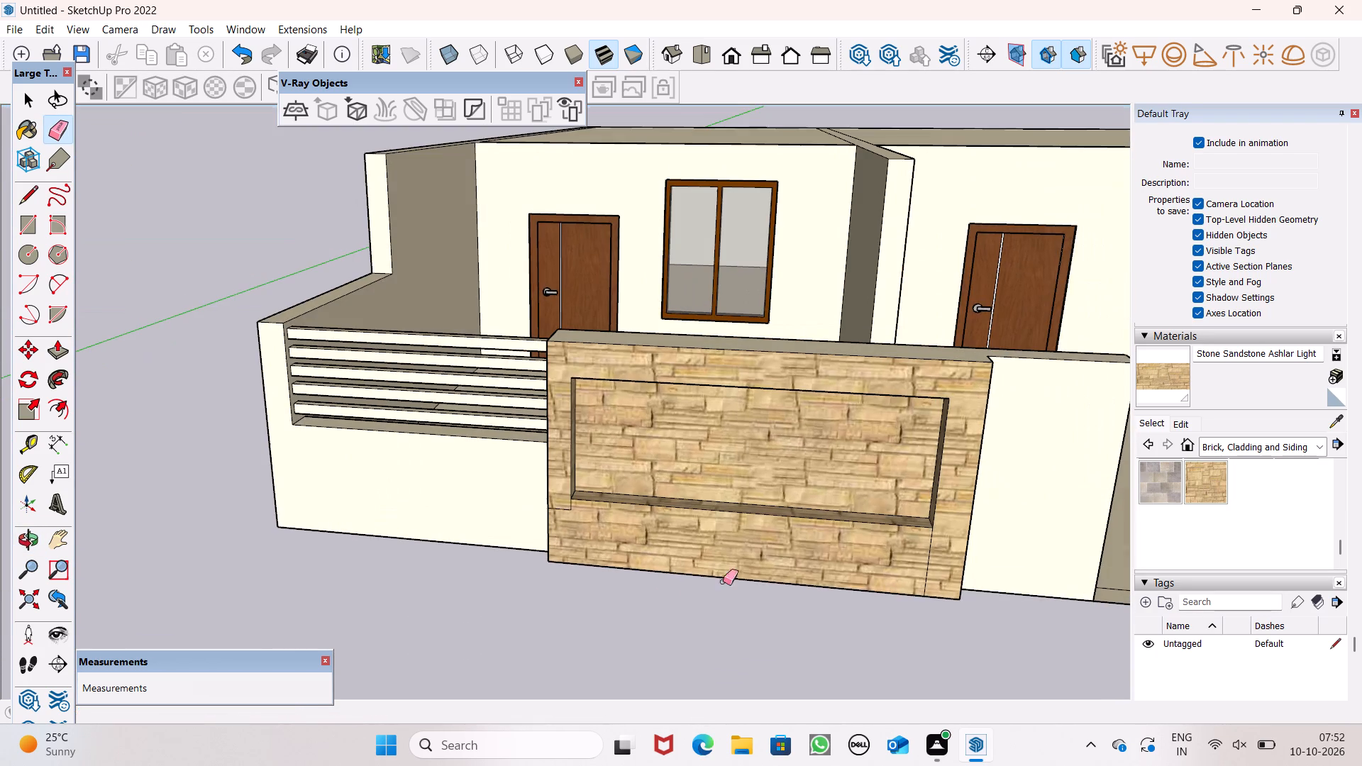
{"action": "left_click", "coordinate": [1155, 422]}
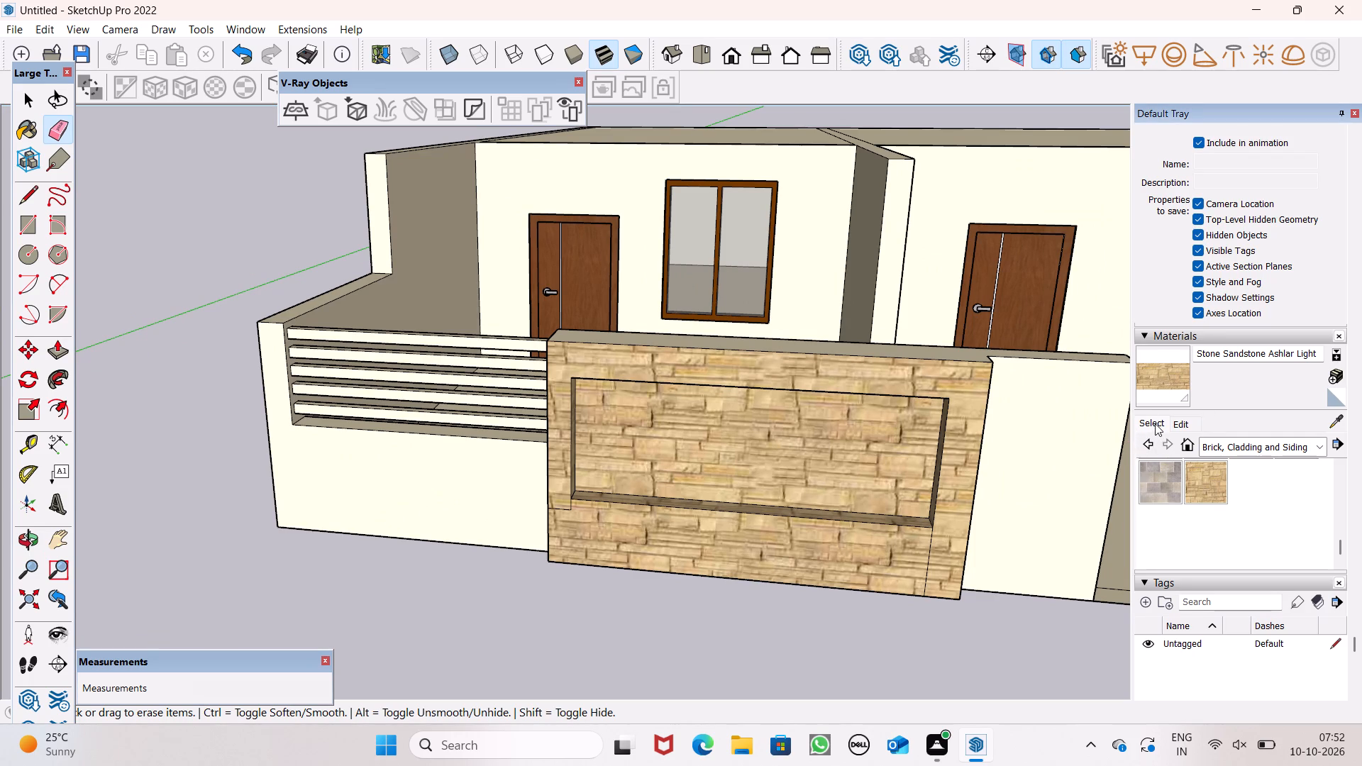
{"action": "left_click", "coordinate": [1155, 421]}
{"action": "triple_click", "coordinate": [1151, 423]}
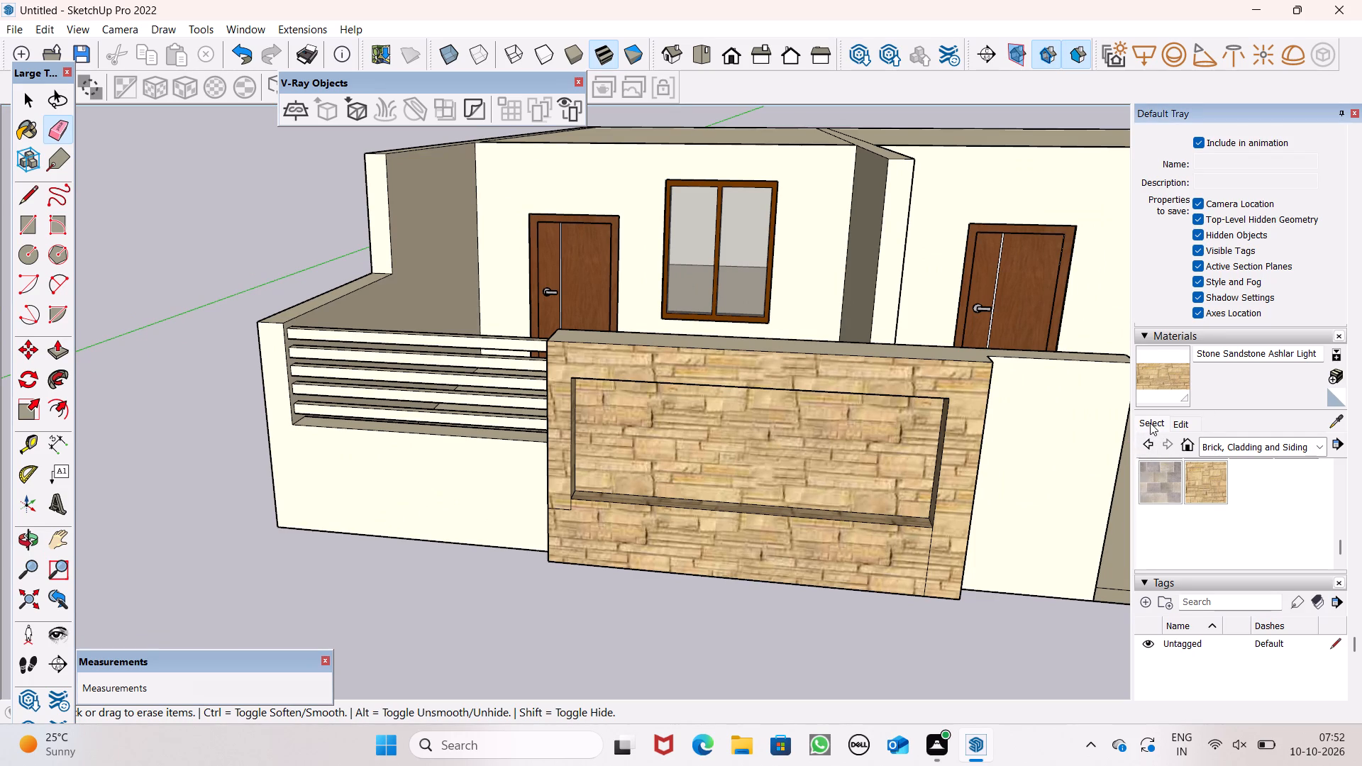
{"action": "left_click", "coordinate": [1150, 423]}
{"action": "left_click", "coordinate": [1244, 445]}
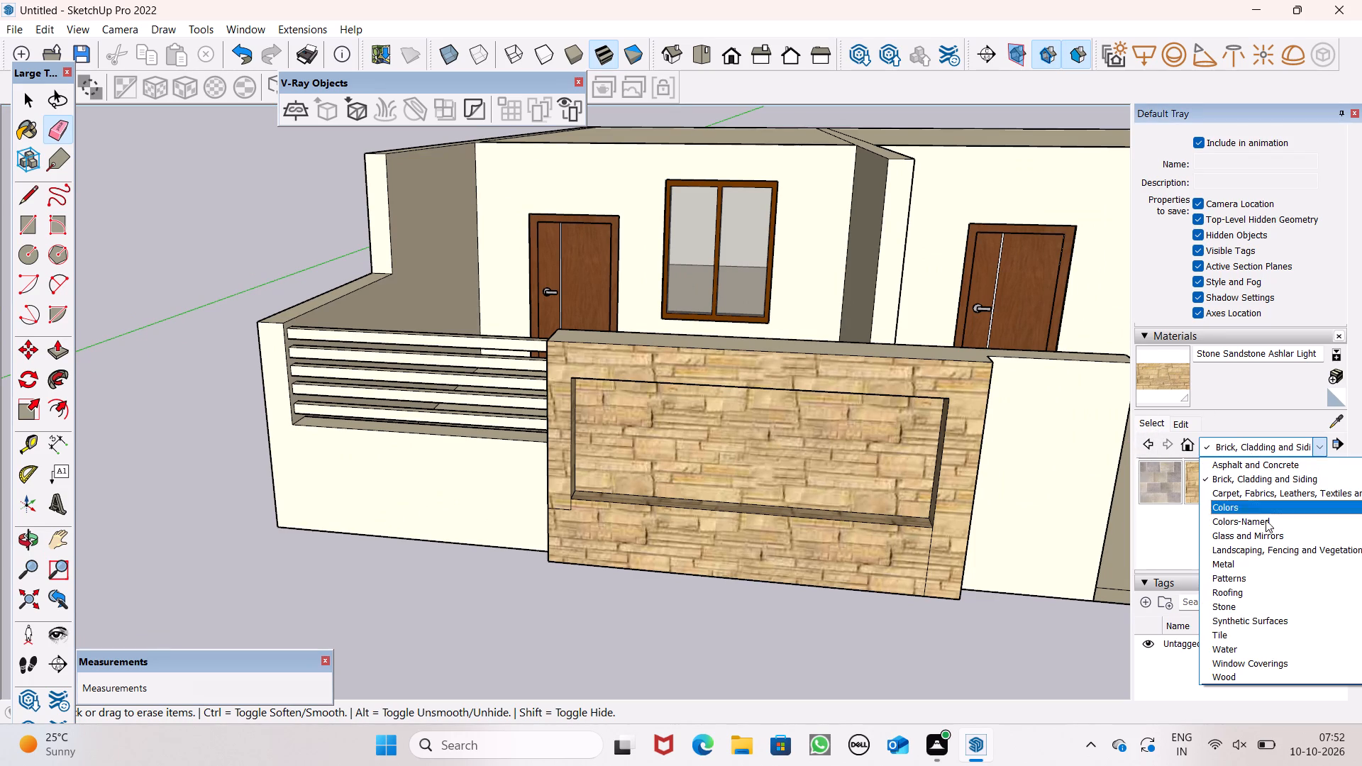
{"action": "left_click", "coordinate": [1266, 510]}
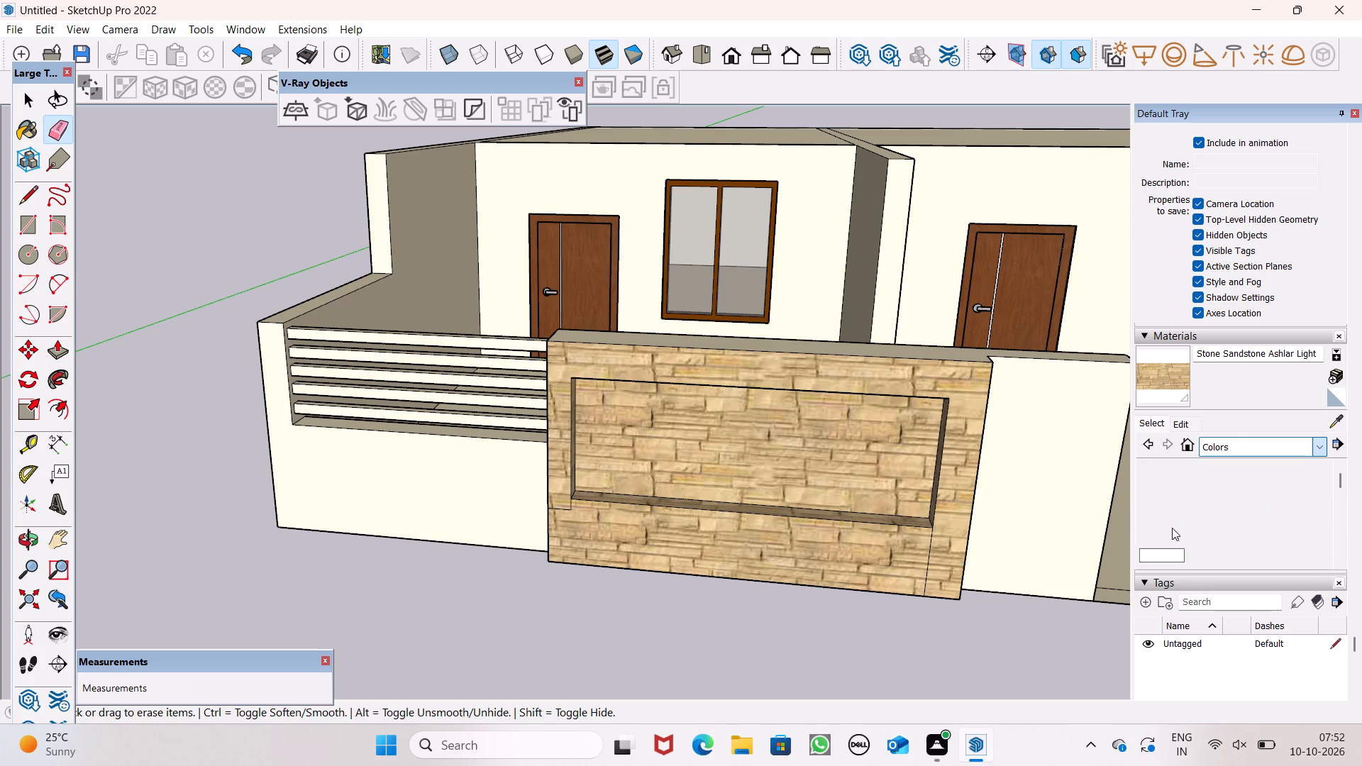
{"action": "scroll", "coordinate": [1244, 525], "scroll_direction": "down", "scroll_amount": 4}
{"action": "scroll", "coordinate": [1213, 513], "scroll_direction": "up", "scroll_amount": 2}
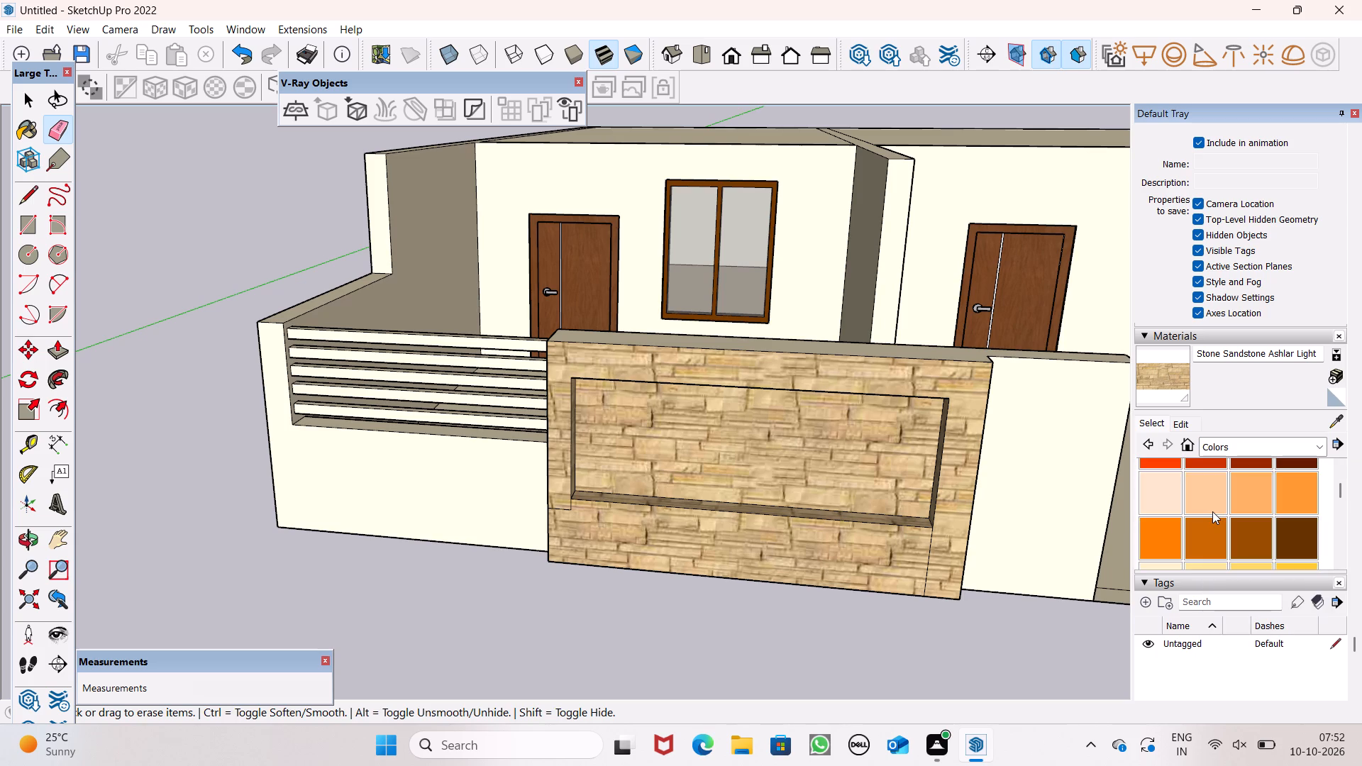
{"action": "scroll", "coordinate": [1212, 511], "scroll_direction": "down", "scroll_amount": 1}
{"action": "left_click", "coordinate": [1158, 516]}
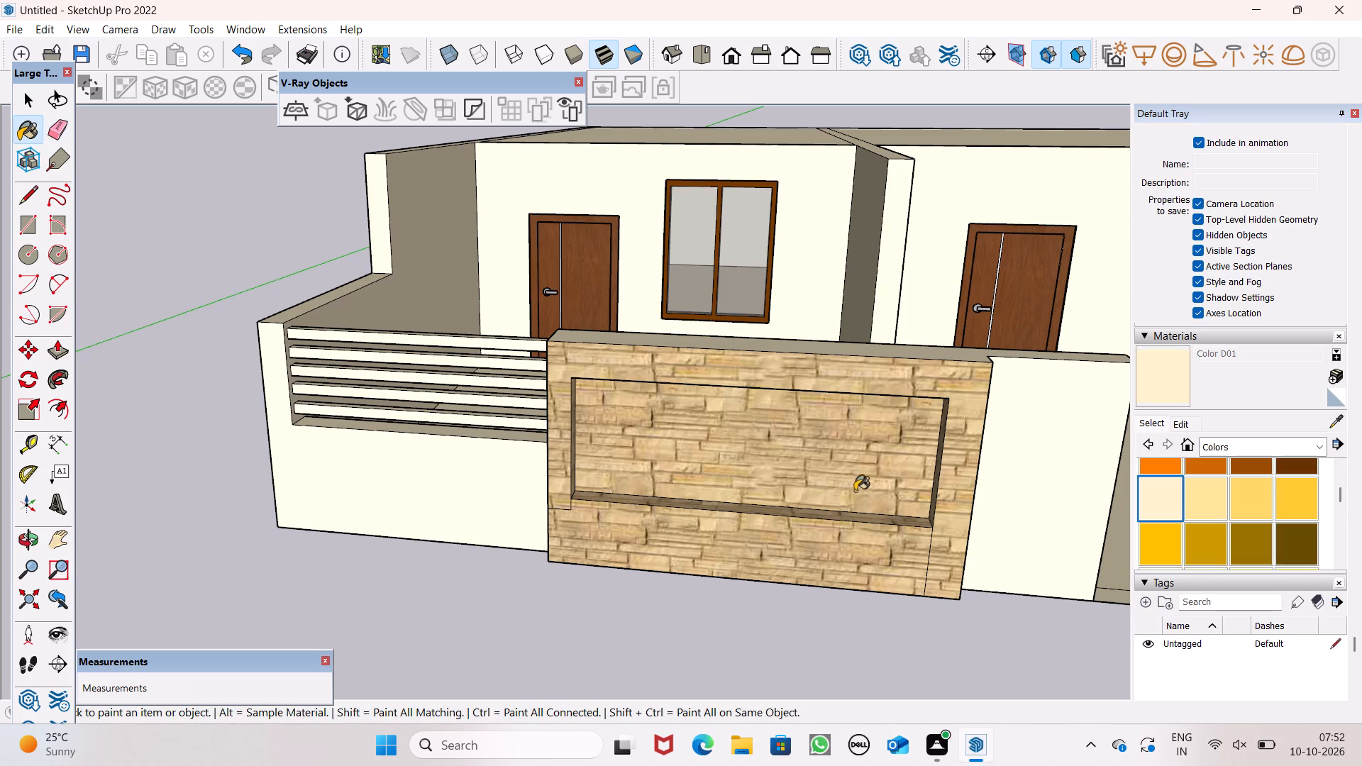
{"action": "left_click", "coordinate": [951, 489]}
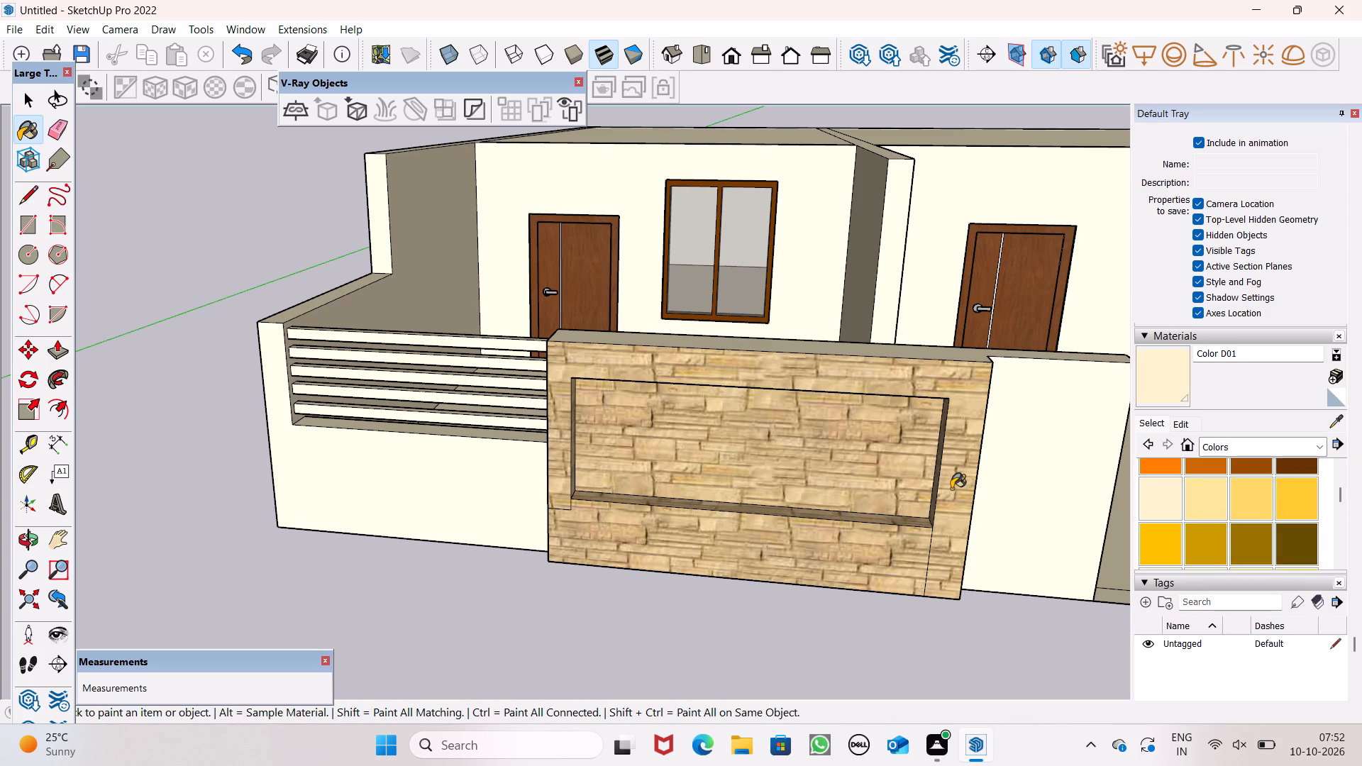
{"action": "scroll", "coordinate": [480, 458], "scroll_direction": "down", "scroll_amount": 10}
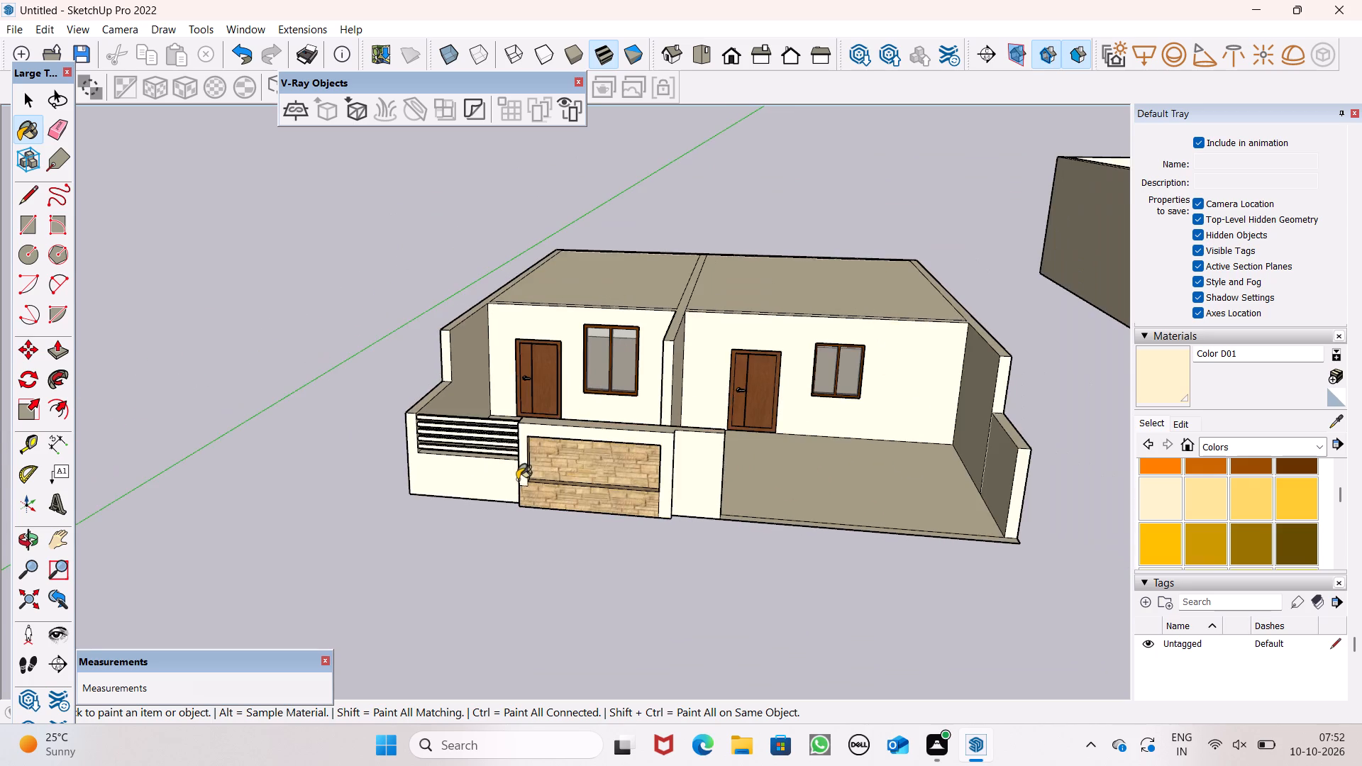
Explode the group of the separate upper storey with the brick panel and balcony railings.
{"action": "scroll", "coordinate": [582, 503], "scroll_direction": "down", "scroll_amount": 7}
{"action": "scroll", "coordinate": [735, 513], "scroll_direction": "down", "scroll_amount": 5}
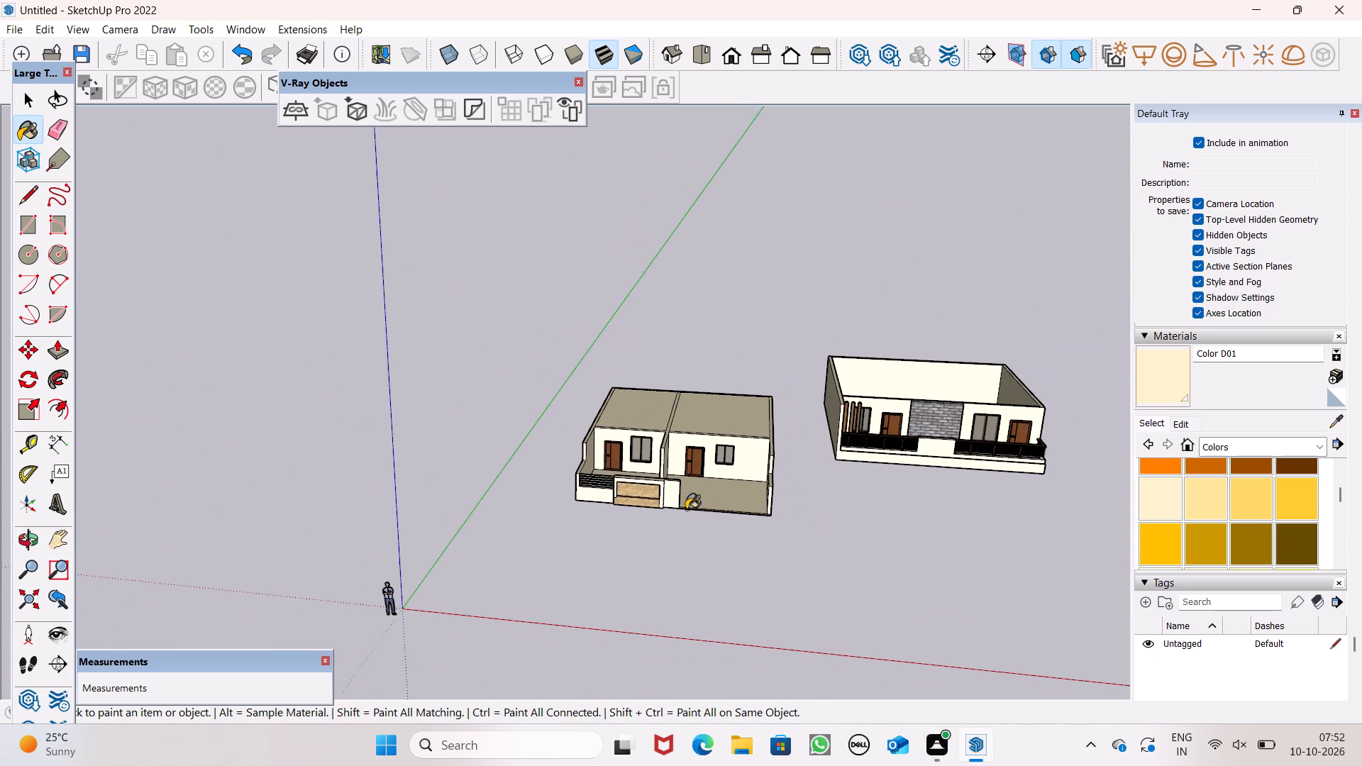
{"action": "scroll", "coordinate": [1034, 433], "scroll_direction": "up", "scroll_amount": 6}
{"action": "scroll", "coordinate": [974, 415], "scroll_direction": "up", "scroll_amount": 6}
{"action": "middle_click_drag", "start_coordinate": [658, 479], "coordinate": [674, 549]}
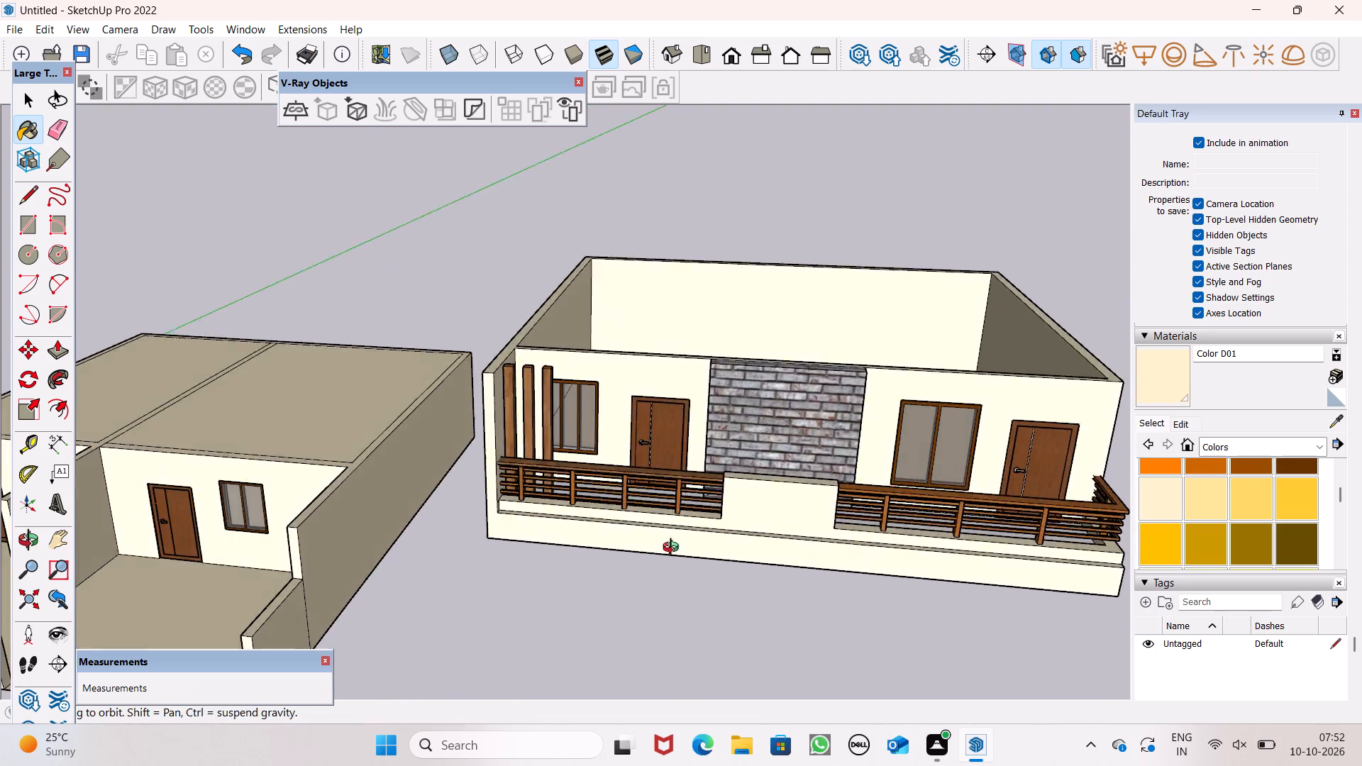
{"action": "middle_click_drag", "start_coordinate": [674, 549], "coordinate": [692, 631]}
{"action": "scroll", "coordinate": [766, 579], "scroll_direction": "up", "scroll_amount": 5}
{"action": "middle_click_drag", "start_coordinate": [701, 571], "coordinate": [874, 489]}
{"action": "scroll", "coordinate": [700, 572], "scroll_direction": "up", "scroll_amount": 1}
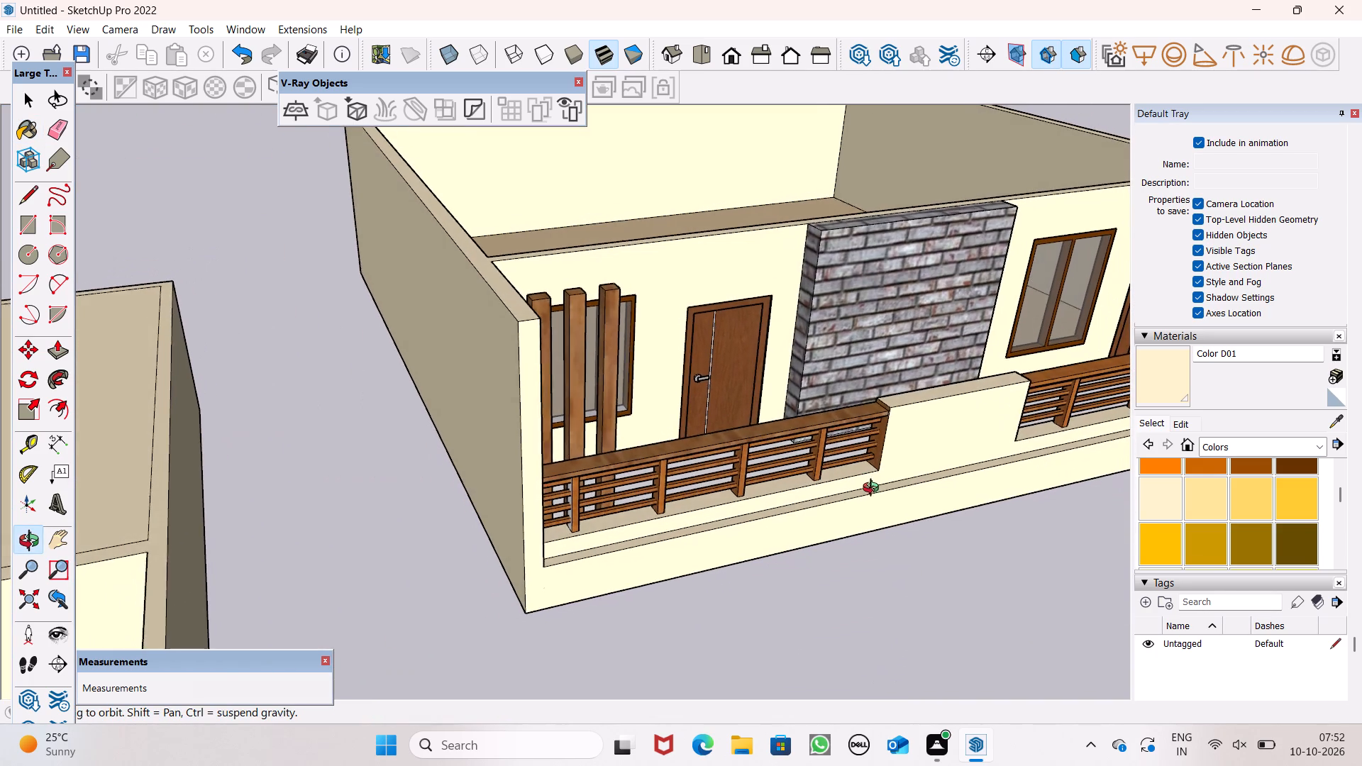
{"action": "middle_click_drag", "start_coordinate": [874, 489], "coordinate": [872, 486]}
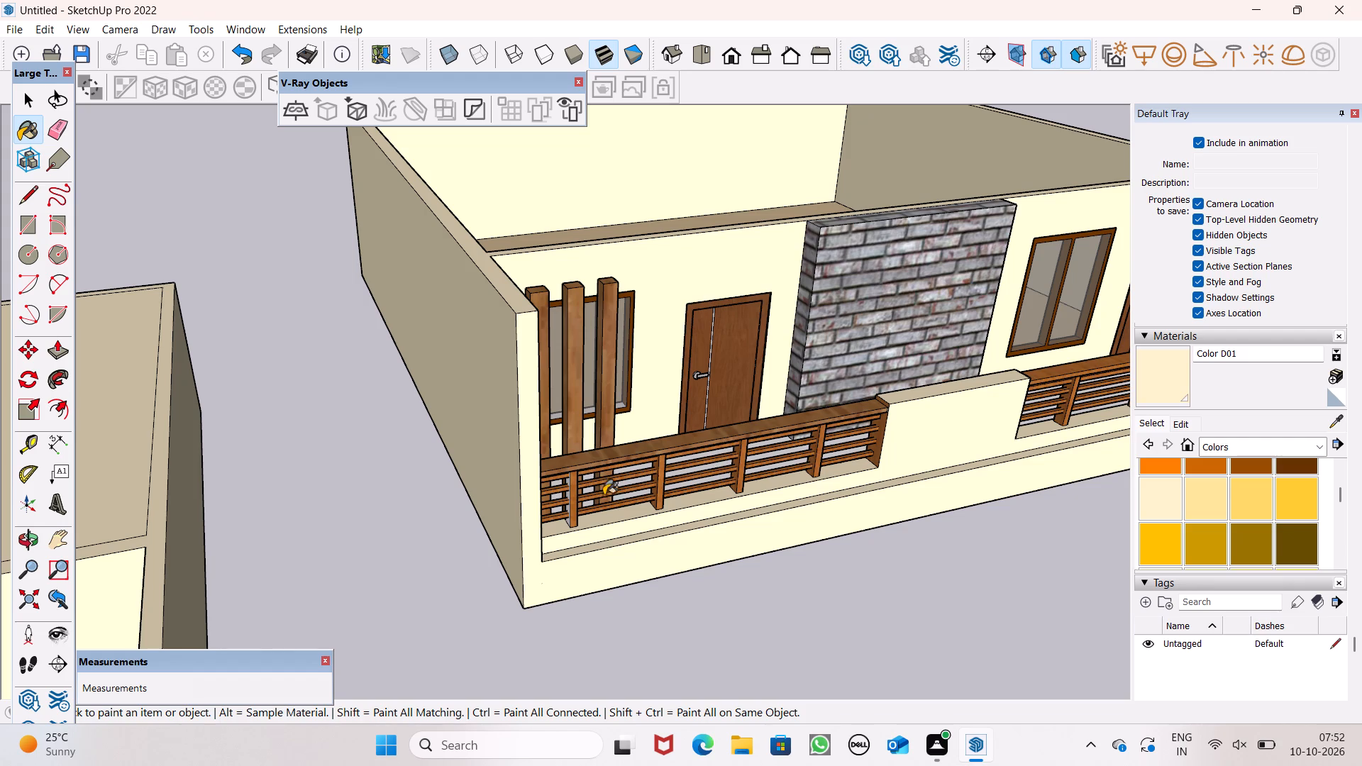
{"action": "key", "text": "space"}
{"action": "left_click", "coordinate": [550, 541]}
{"action": "right_click", "coordinate": [574, 535]}
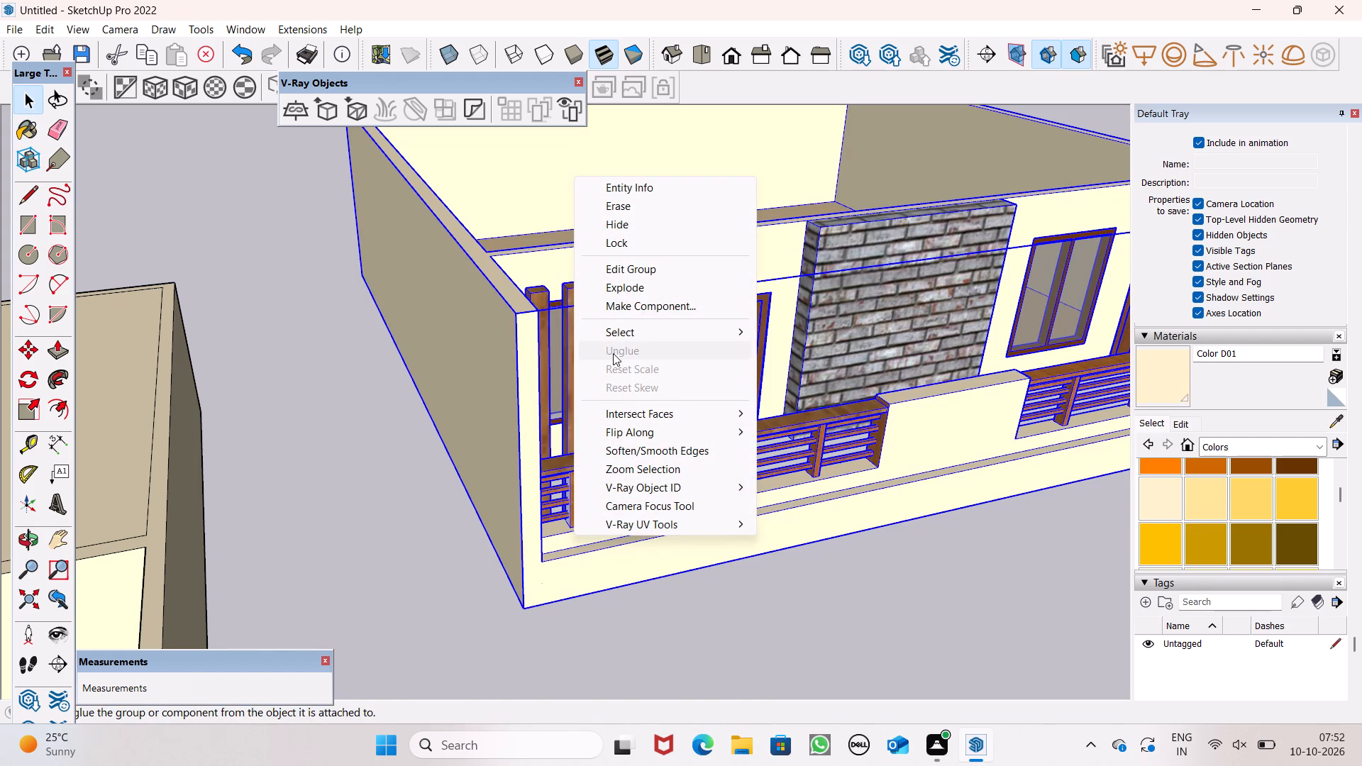
{"action": "left_click", "coordinate": [632, 289]}
{"action": "left_click", "coordinate": [767, 628]}
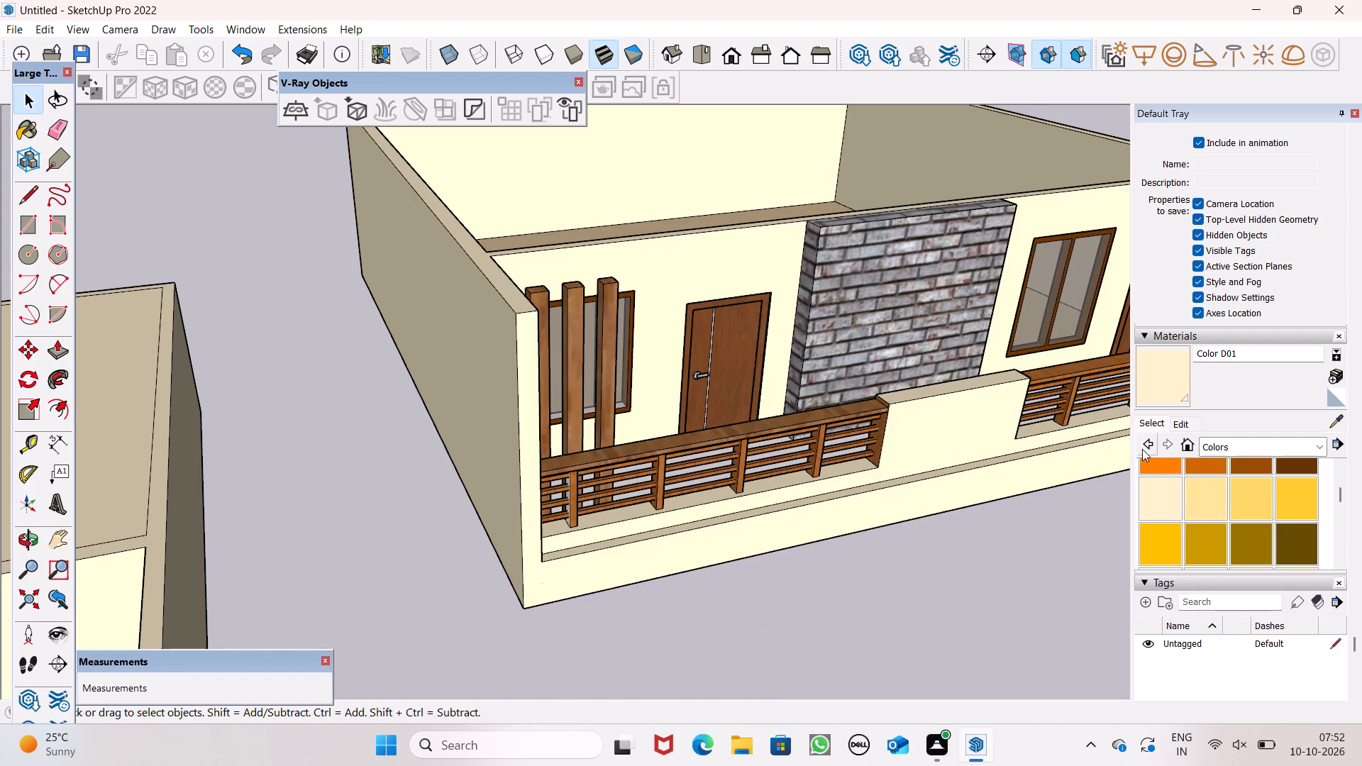
Paint all parts of the low balcony wall's end face, beside the railing with the tall wooden posts, with Color D01.
{"action": "left_click", "coordinate": [1145, 382]}
{"action": "scroll", "coordinate": [688, 438], "scroll_direction": "up", "scroll_amount": 7}
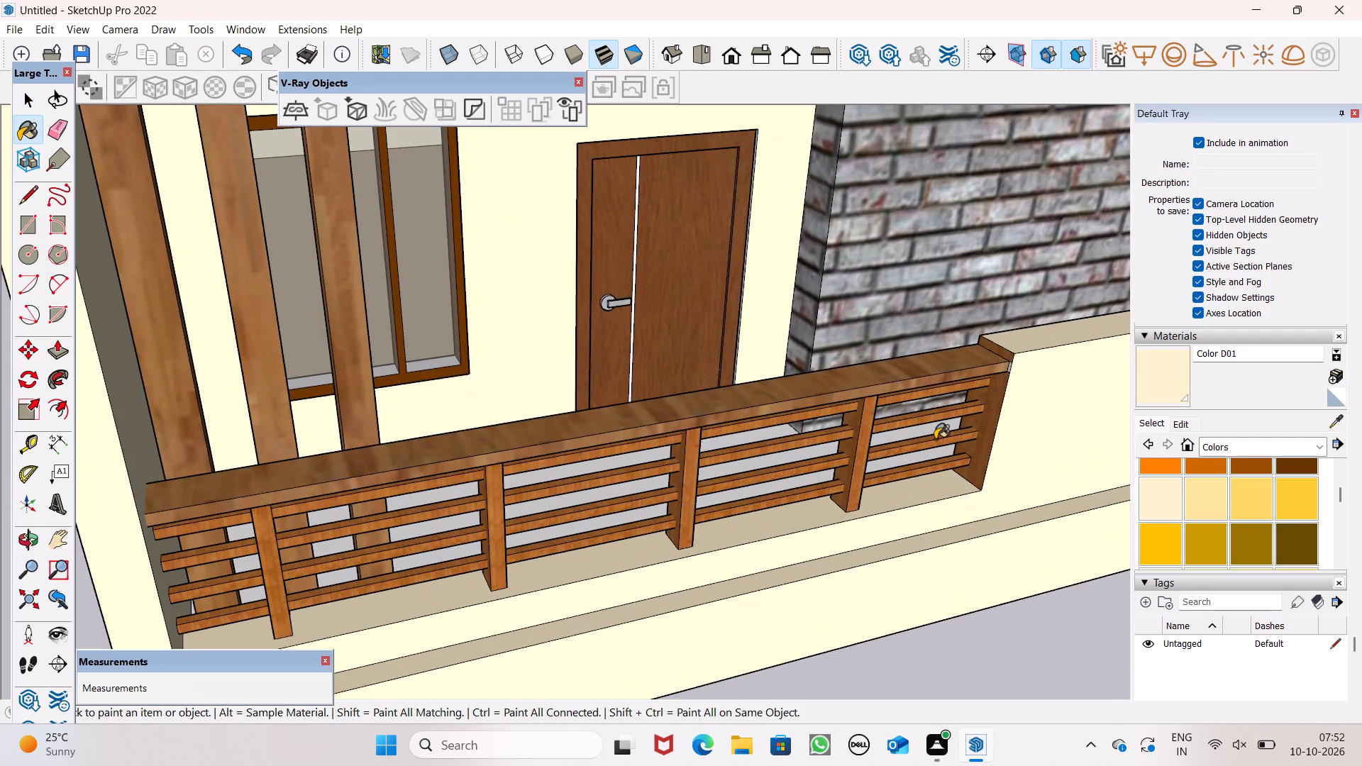
{"action": "scroll", "coordinate": [956, 439], "scroll_direction": "up", "scroll_amount": 3}
{"action": "left_click", "coordinate": [1001, 398]}
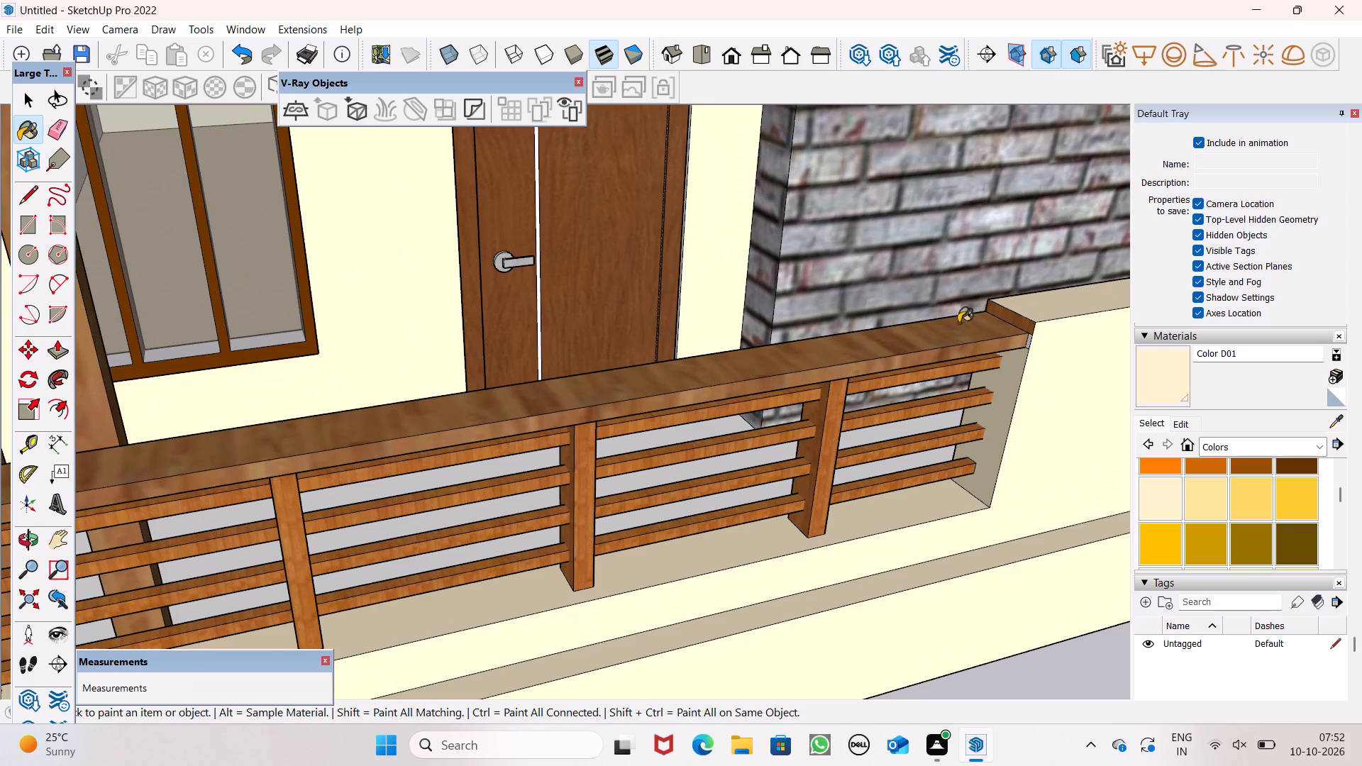
{"action": "scroll", "coordinate": [1011, 323], "scroll_direction": "up", "scroll_amount": 6}
{"action": "left_click", "coordinate": [1037, 316]}
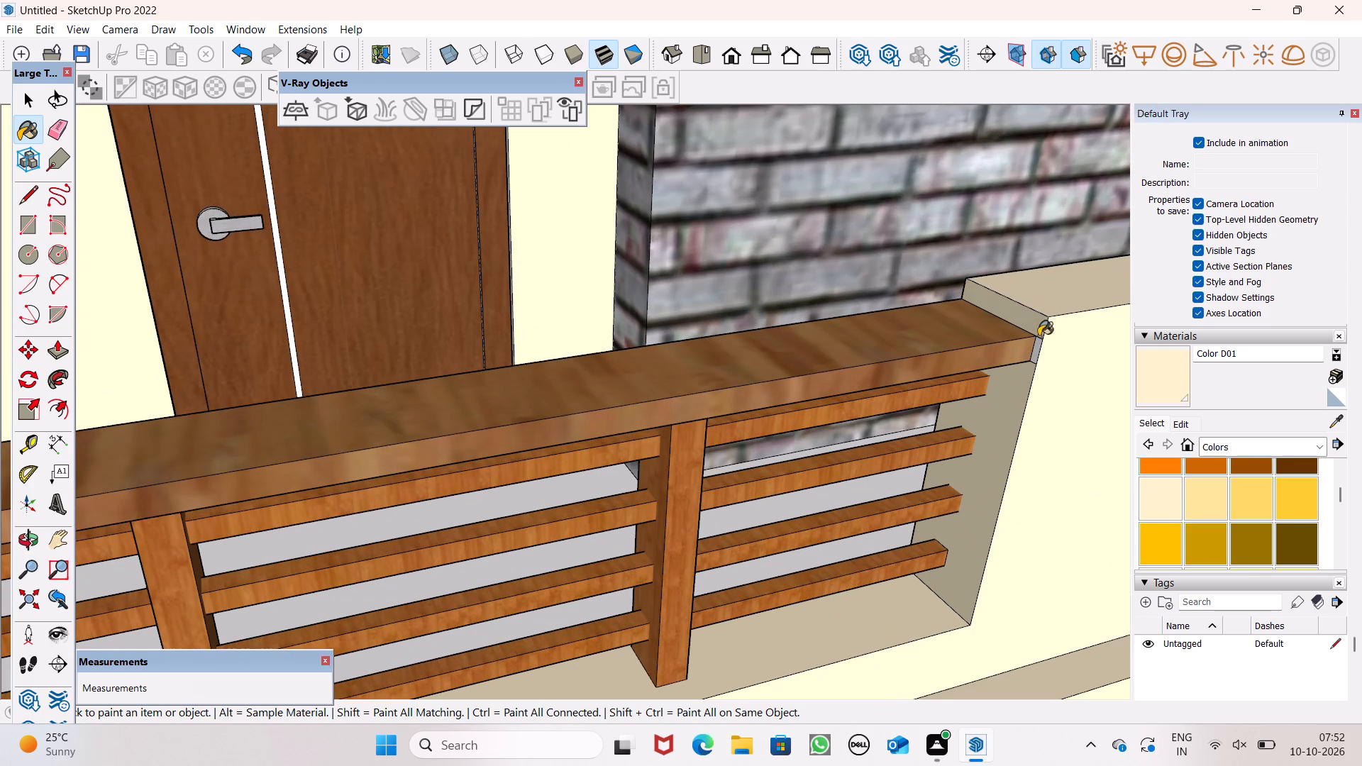
{"action": "left_click", "coordinate": [1043, 346]}
{"action": "left_click", "coordinate": [1041, 350]}
{"action": "scroll", "coordinate": [1046, 357], "scroll_direction": "up", "scroll_amount": 7}
{"action": "left_click", "coordinate": [1031, 328]}
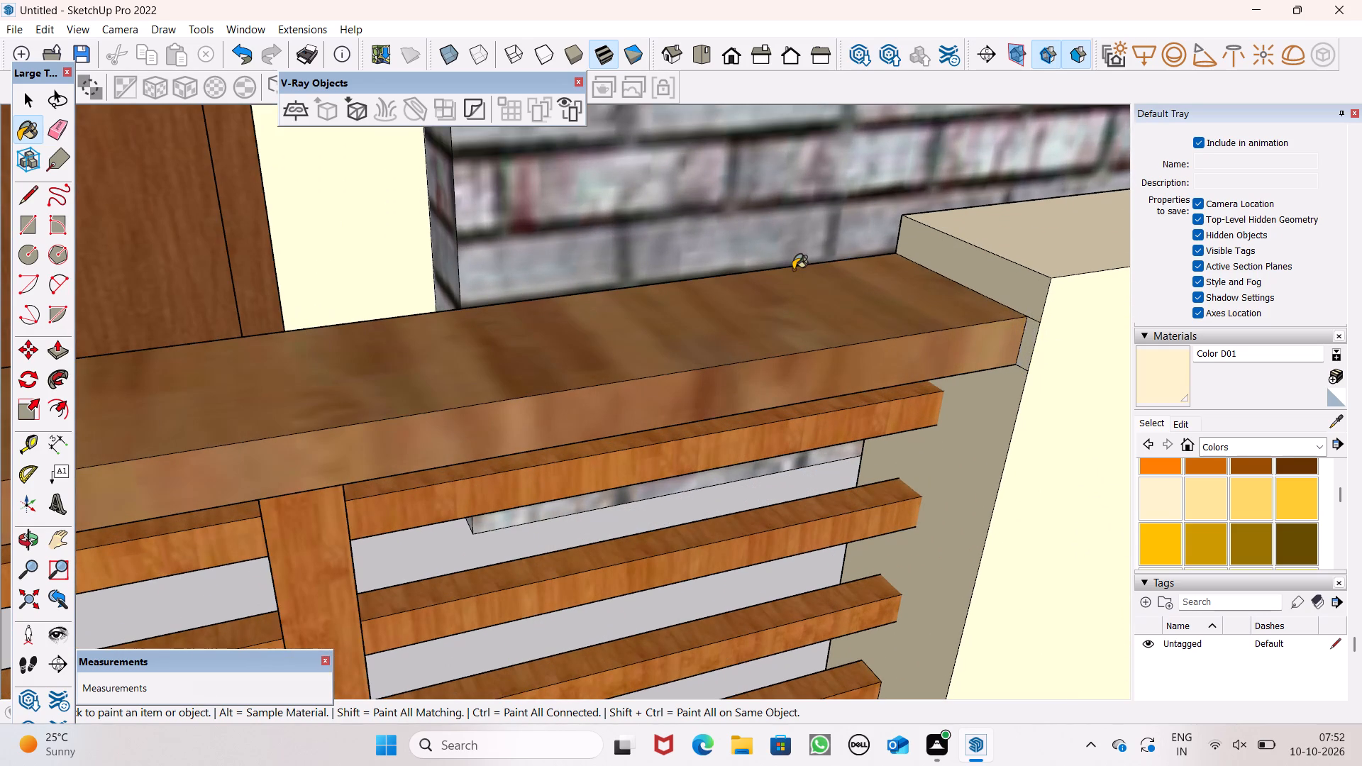
Paint all parts of the low balcony wall's opposite end face, beside the longer corner railing, with Color D01.
{"action": "scroll", "coordinate": [793, 270], "scroll_direction": "down", "scroll_amount": 18}
{"action": "scroll", "coordinate": [379, 382], "scroll_direction": "down", "scroll_amount": 6}
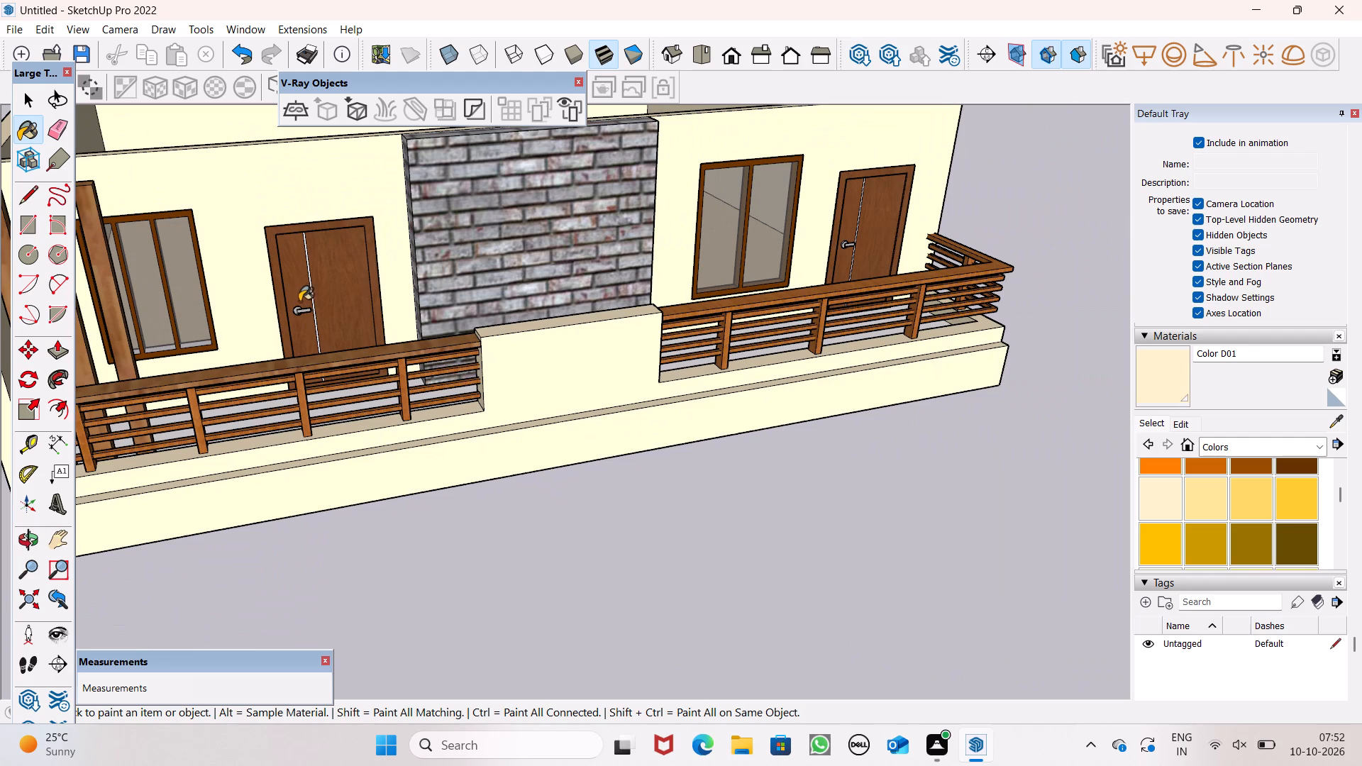
{"action": "scroll", "coordinate": [648, 326], "scroll_direction": "down", "scroll_amount": 2}
{"action": "middle_click_drag", "start_coordinate": [664, 346], "coordinate": [199, 381]}
{"action": "scroll", "coordinate": [276, 417], "scroll_direction": "up", "scroll_amount": 1}
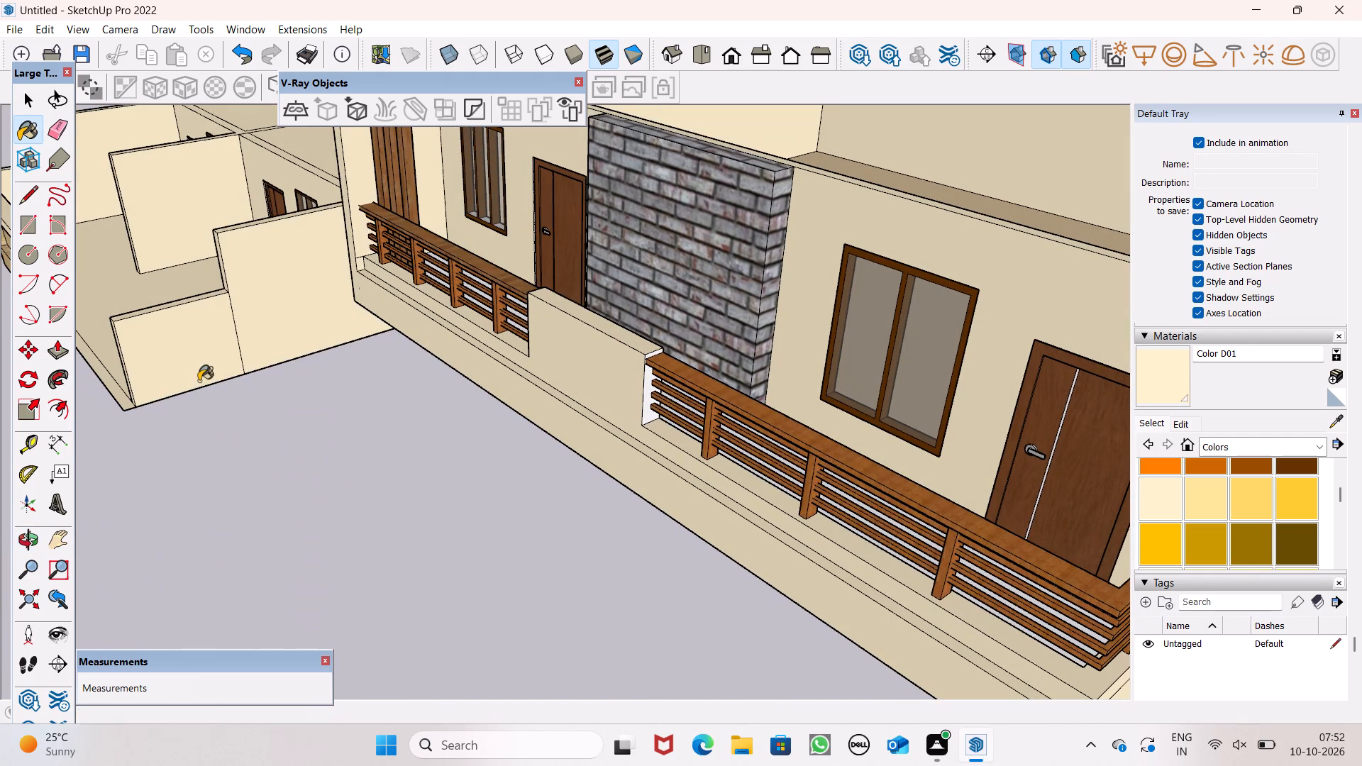
{"action": "scroll", "coordinate": [654, 329], "scroll_direction": "up", "scroll_amount": 6}
{"action": "scroll", "coordinate": [665, 462], "scroll_direction": "up", "scroll_amount": 6}
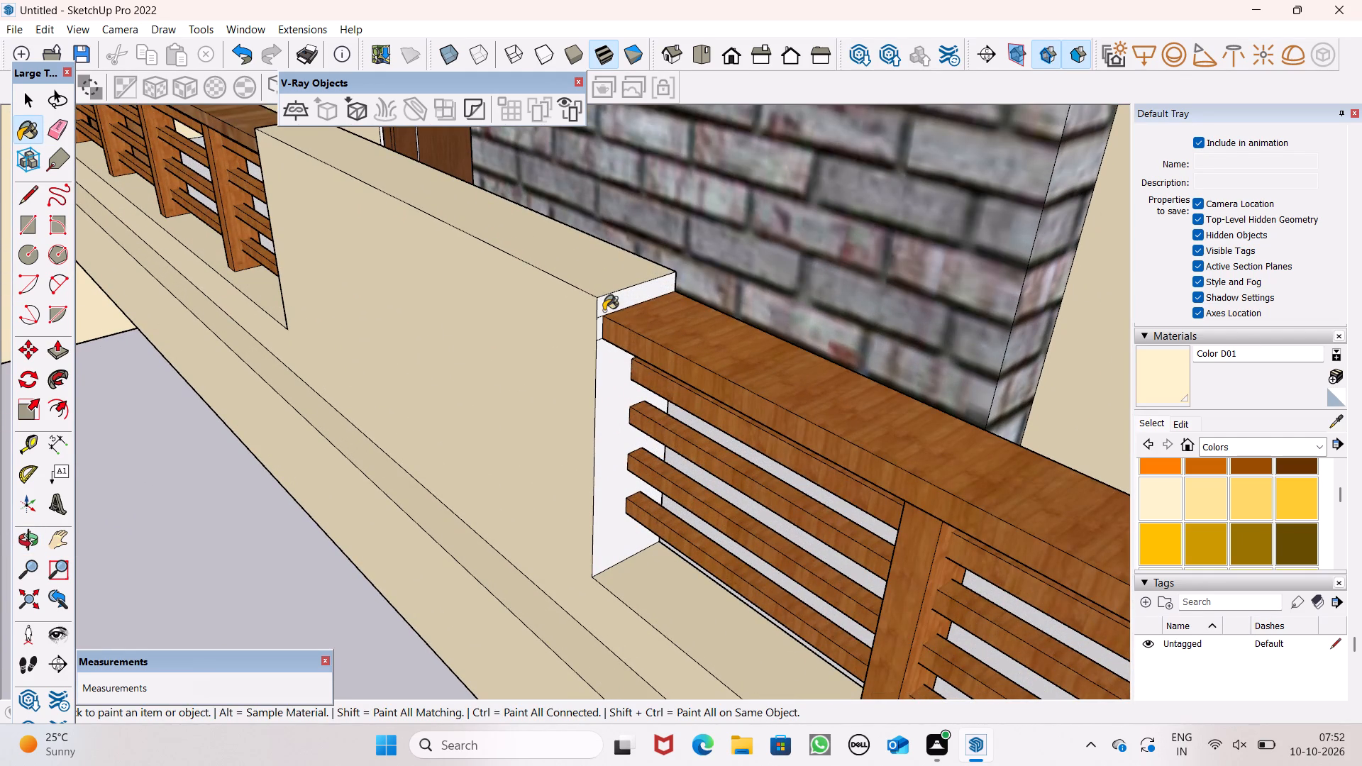
{"action": "left_click", "coordinate": [612, 309]}
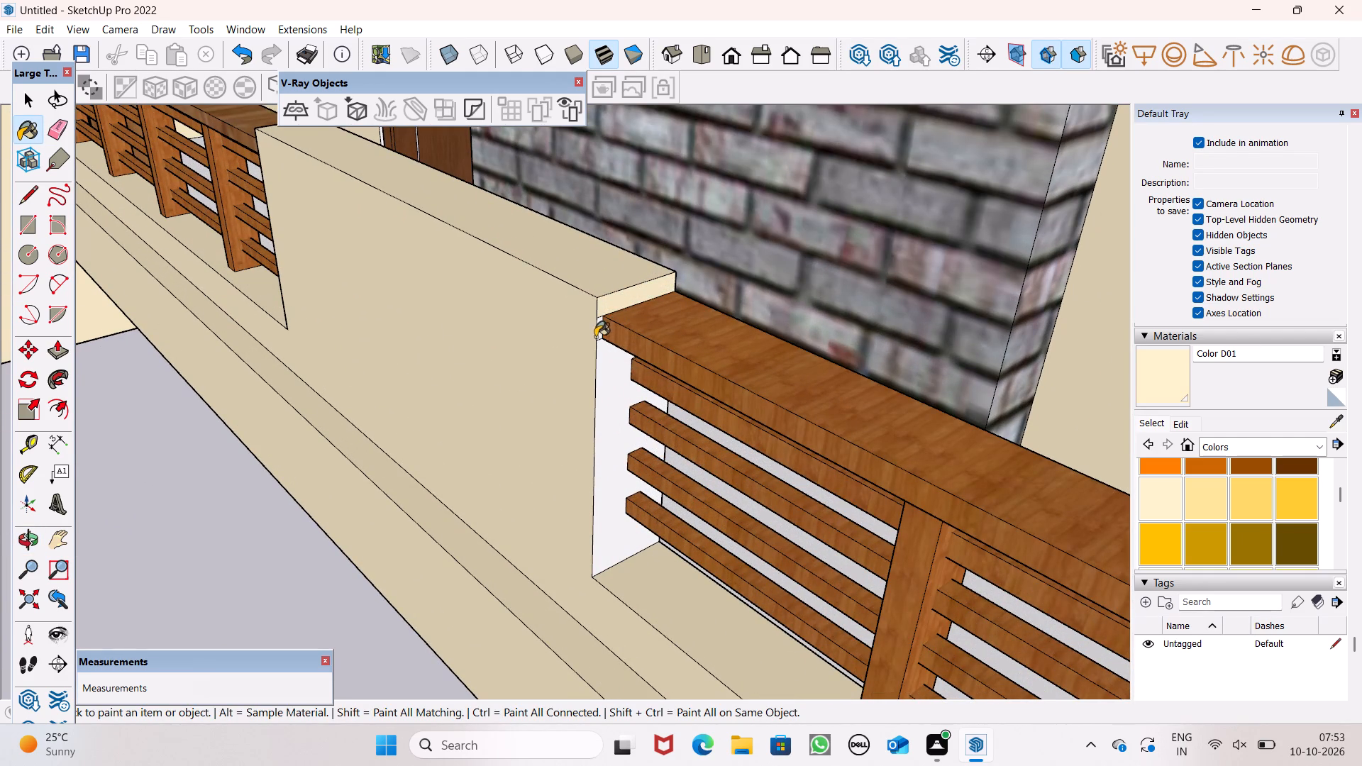
{"action": "left_click", "coordinate": [600, 328]}
{"action": "left_click", "coordinate": [624, 379]}
Paint the narrow unpainted strip along the top of the low balcony wall's inner face with Color D01.
{"action": "scroll", "coordinate": [585, 368], "scroll_direction": "down", "scroll_amount": 6}
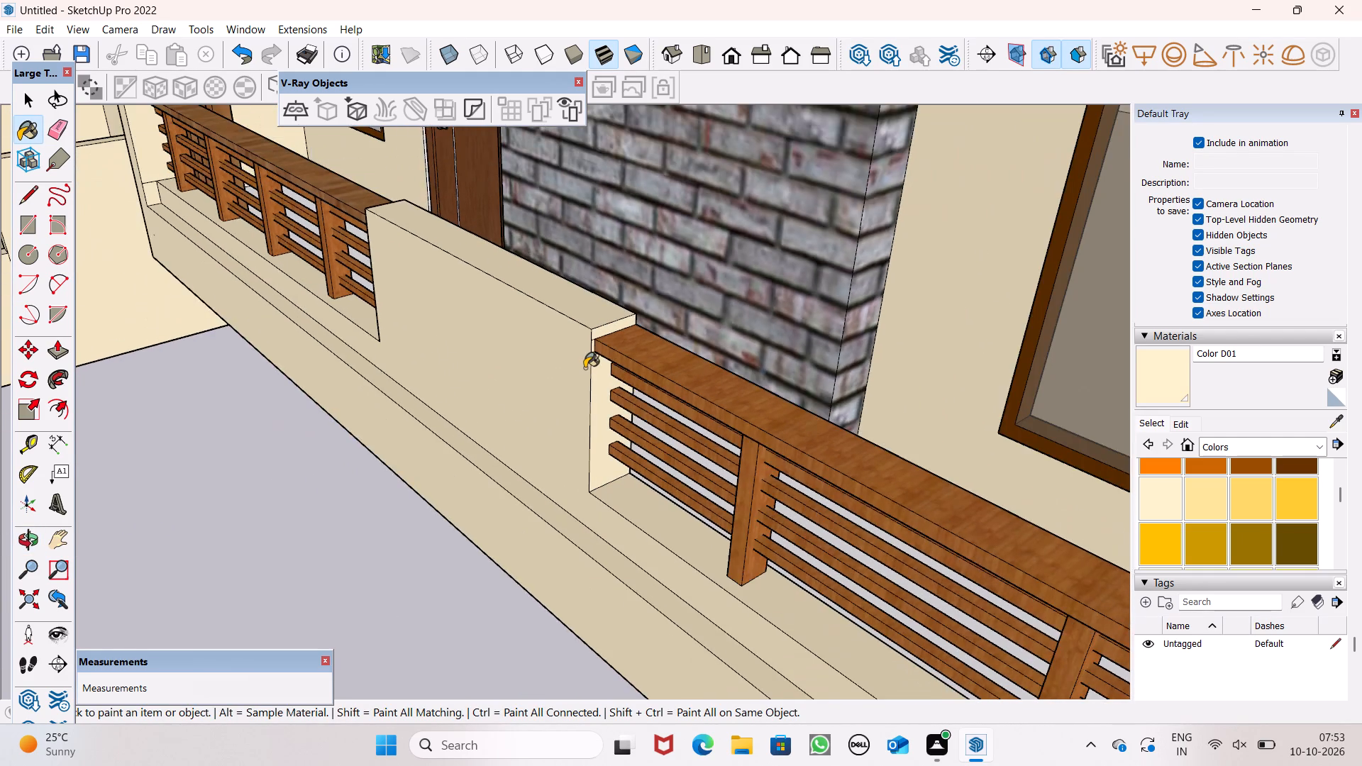
{"action": "scroll", "coordinate": [585, 368], "scroll_direction": "down", "scroll_amount": 4}
{"action": "scroll", "coordinate": [585, 368], "scroll_direction": "up", "scroll_amount": 1}
{"action": "middle_click_drag", "start_coordinate": [602, 394], "coordinate": [322, 321]}
{"action": "scroll", "coordinate": [326, 311], "scroll_direction": "up", "scroll_amount": 5}
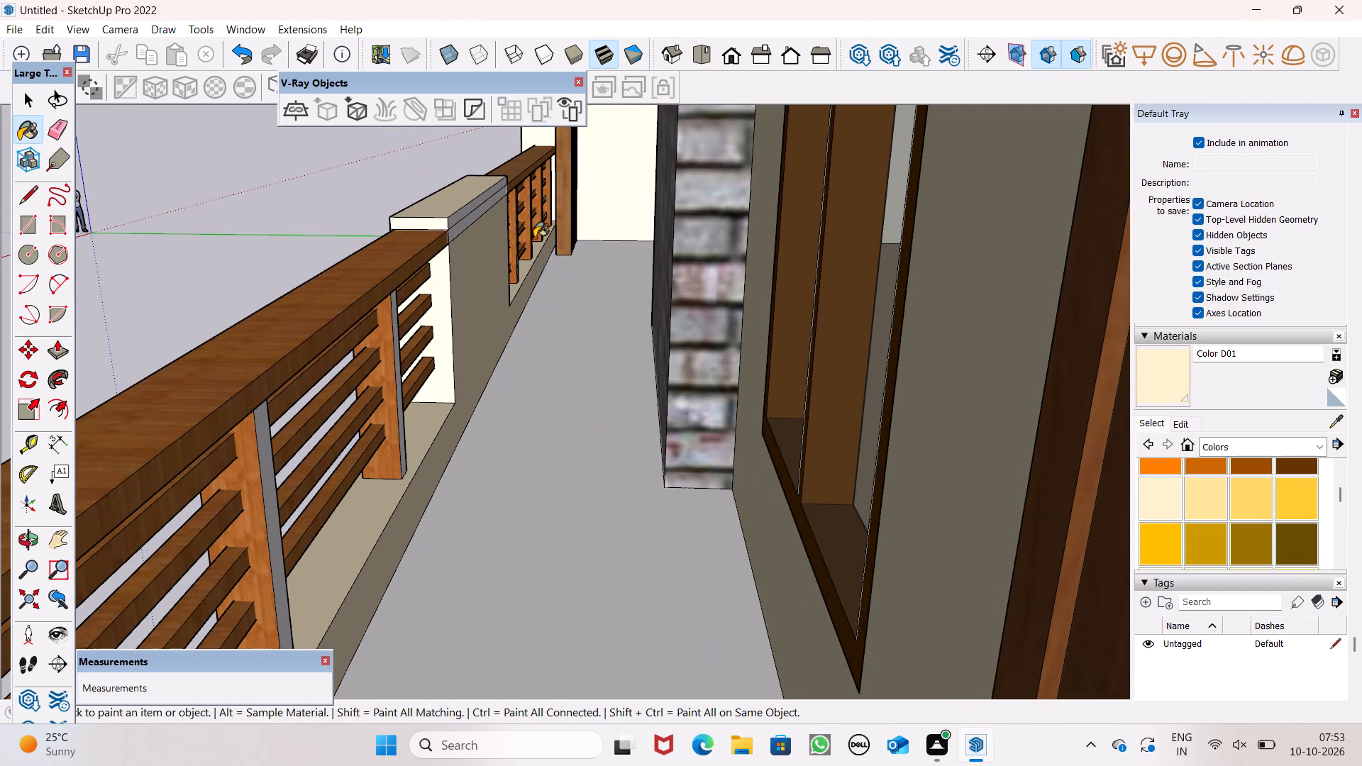
{"action": "scroll", "coordinate": [406, 242], "scroll_direction": "up", "scroll_amount": 5}
{"action": "scroll", "coordinate": [504, 191], "scroll_direction": "up", "scroll_amount": 5}
{"action": "left_click", "coordinate": [504, 191]}
{"action": "left_click", "coordinate": [516, 214]}
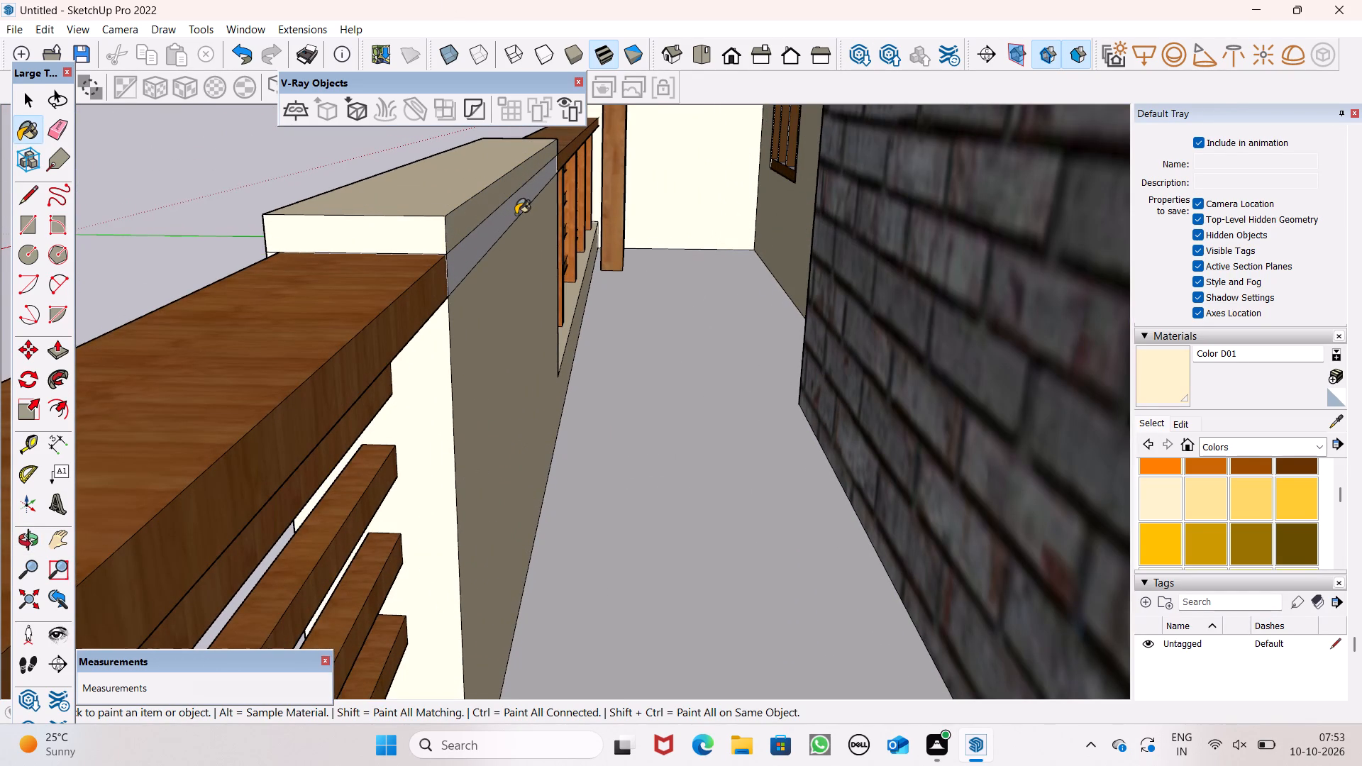
Erase the lengthwise seams on the inner face of the low balcony wall.
{"action": "left_click", "coordinate": [52, 126]}
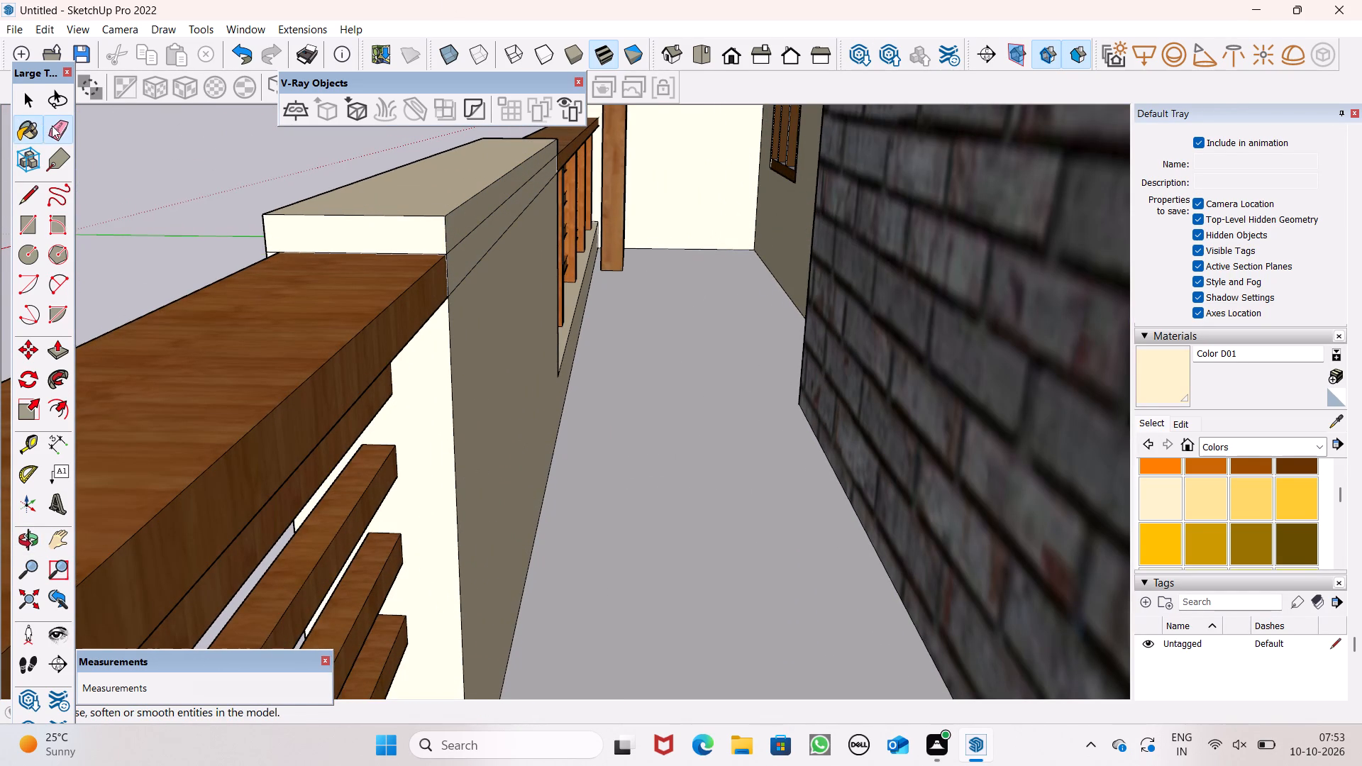
{"action": "left_click_drag", "start_coordinate": [486, 217], "coordinate": [498, 248]}
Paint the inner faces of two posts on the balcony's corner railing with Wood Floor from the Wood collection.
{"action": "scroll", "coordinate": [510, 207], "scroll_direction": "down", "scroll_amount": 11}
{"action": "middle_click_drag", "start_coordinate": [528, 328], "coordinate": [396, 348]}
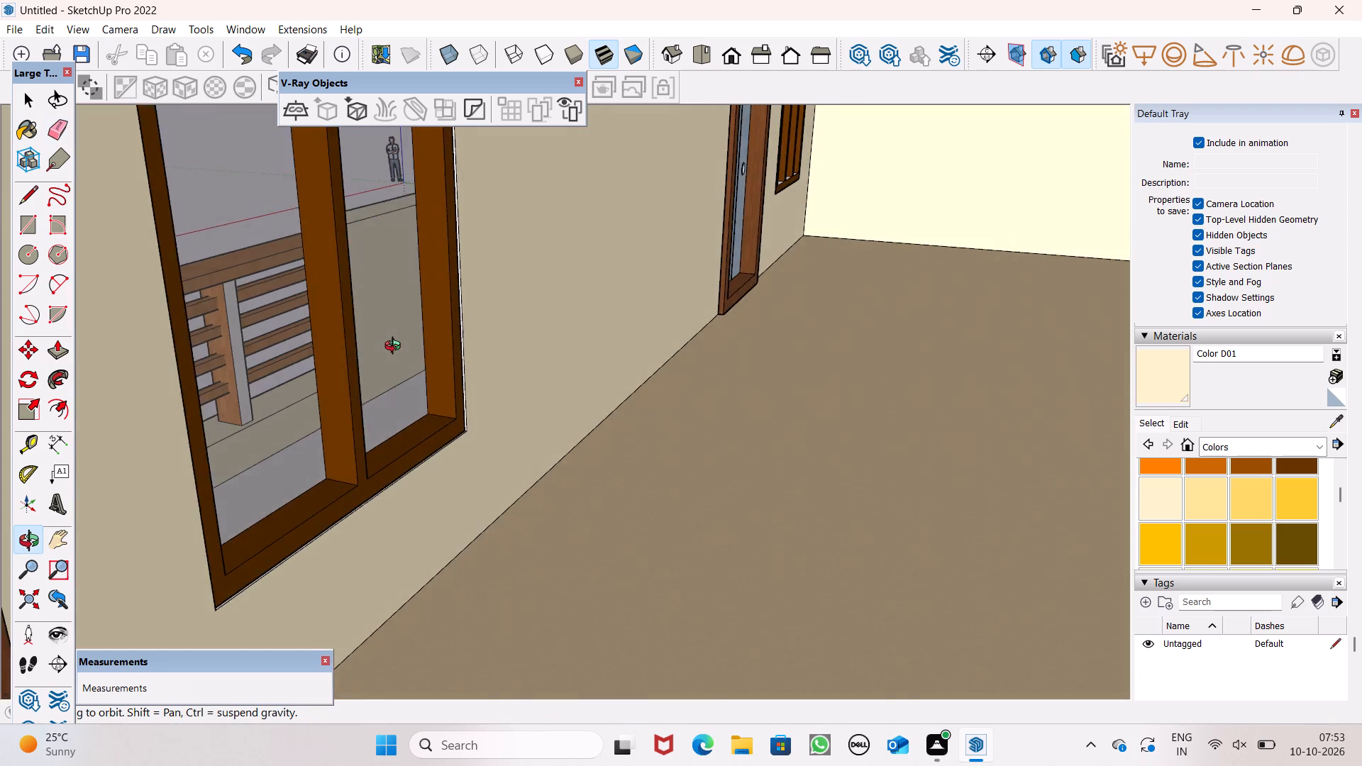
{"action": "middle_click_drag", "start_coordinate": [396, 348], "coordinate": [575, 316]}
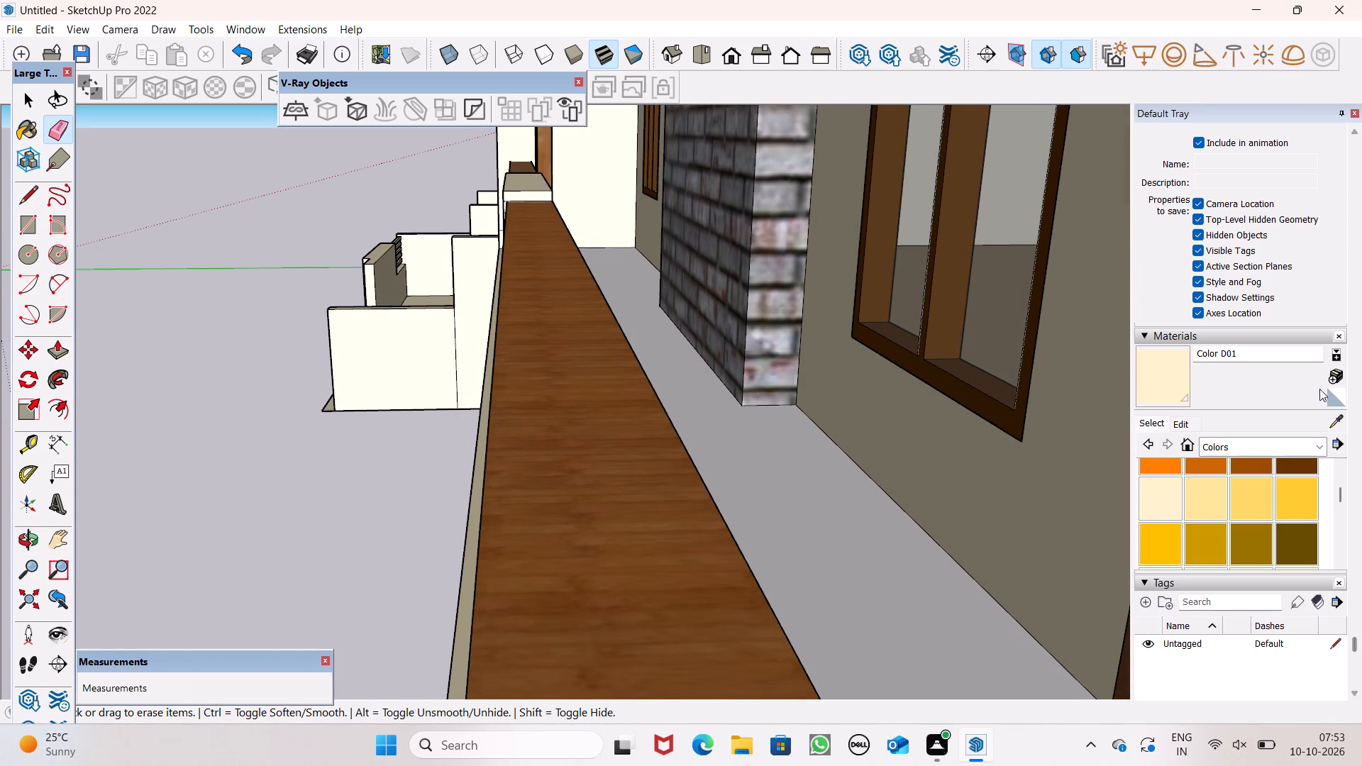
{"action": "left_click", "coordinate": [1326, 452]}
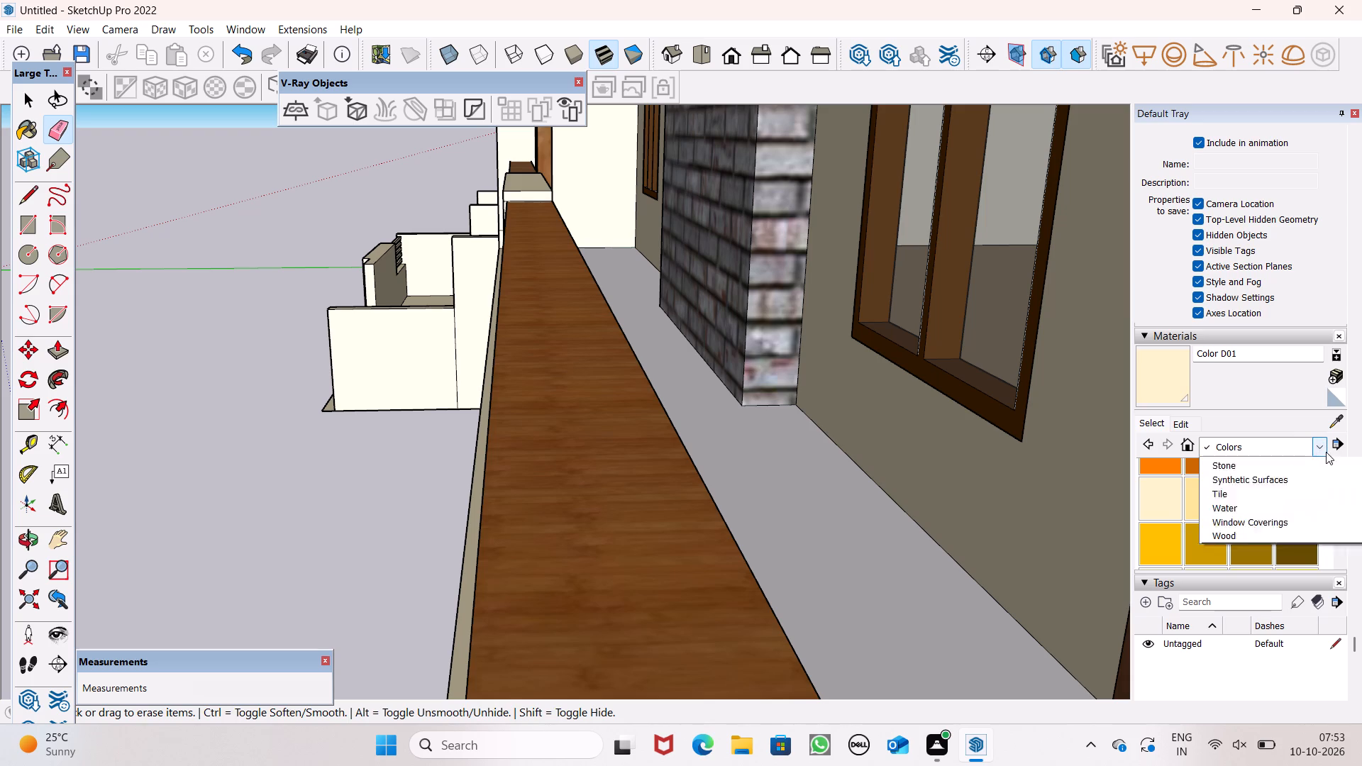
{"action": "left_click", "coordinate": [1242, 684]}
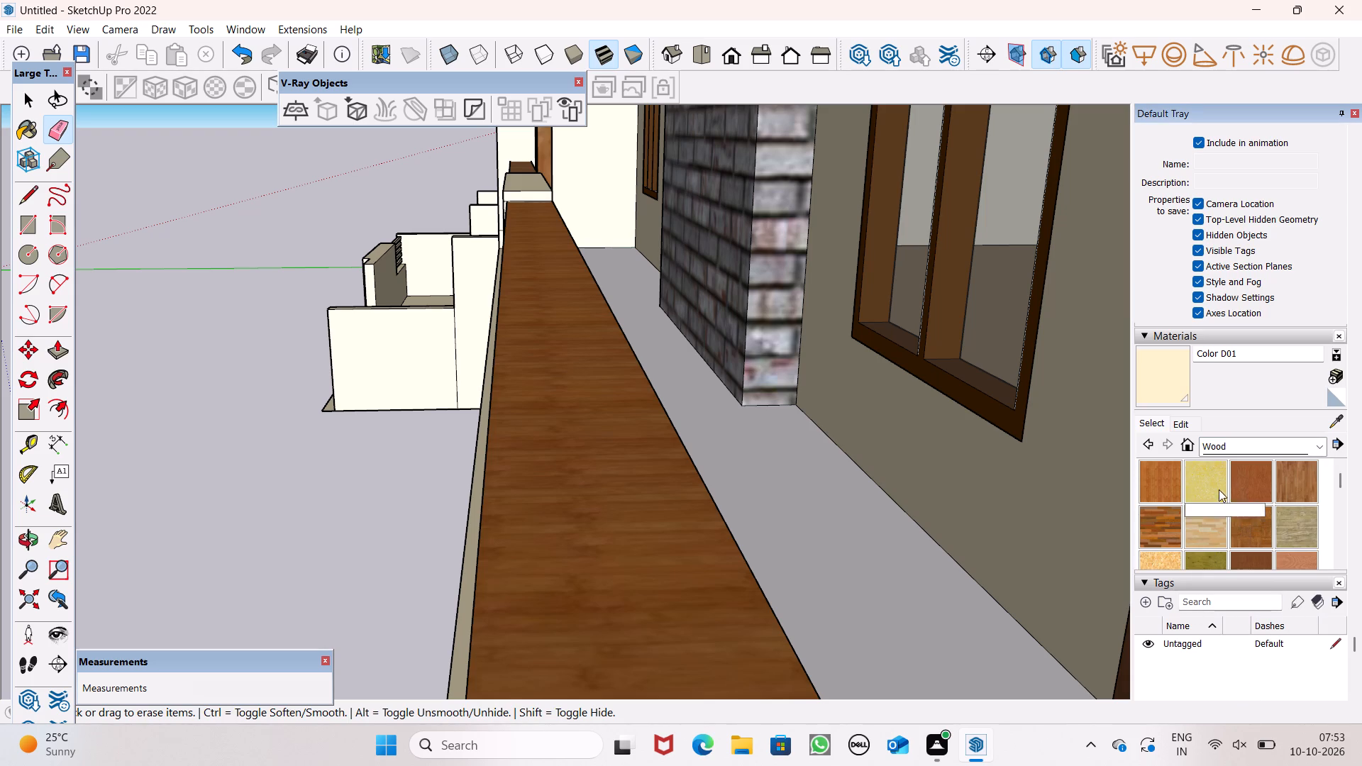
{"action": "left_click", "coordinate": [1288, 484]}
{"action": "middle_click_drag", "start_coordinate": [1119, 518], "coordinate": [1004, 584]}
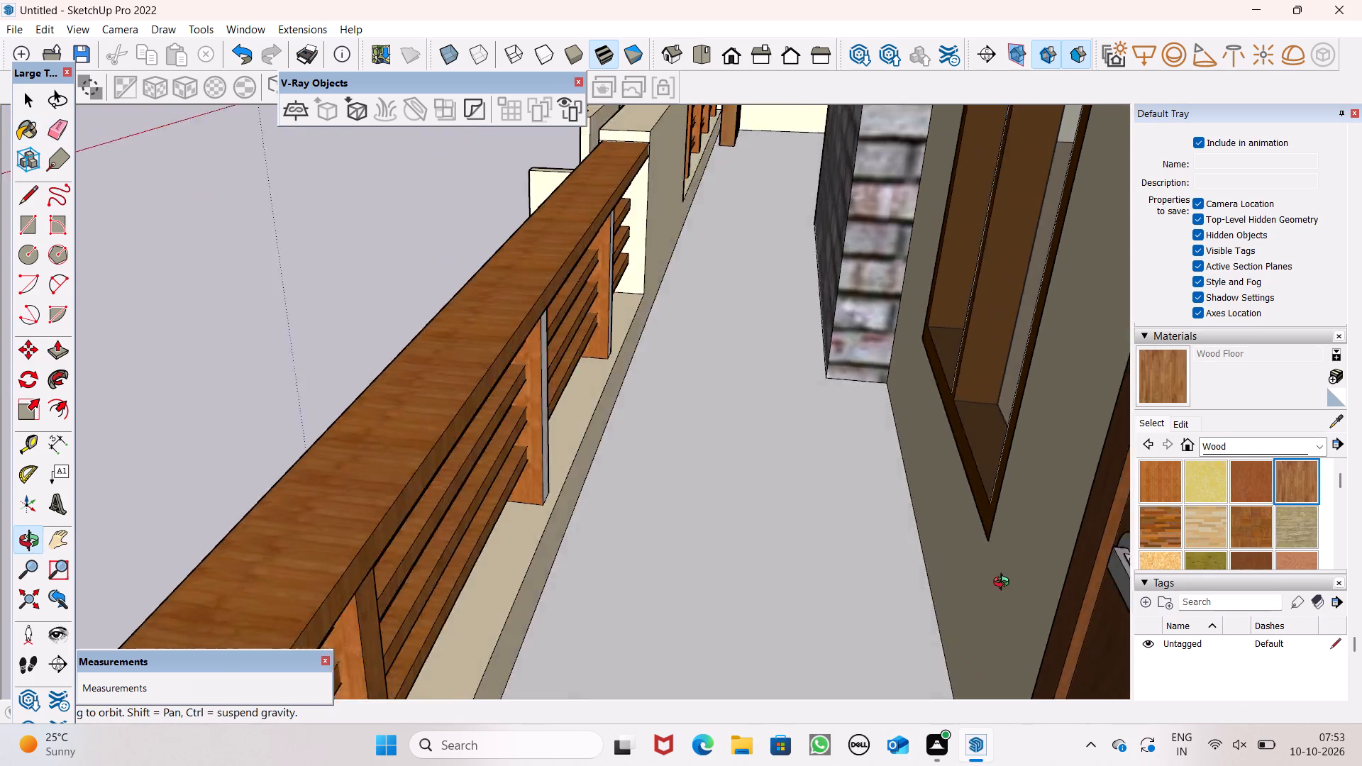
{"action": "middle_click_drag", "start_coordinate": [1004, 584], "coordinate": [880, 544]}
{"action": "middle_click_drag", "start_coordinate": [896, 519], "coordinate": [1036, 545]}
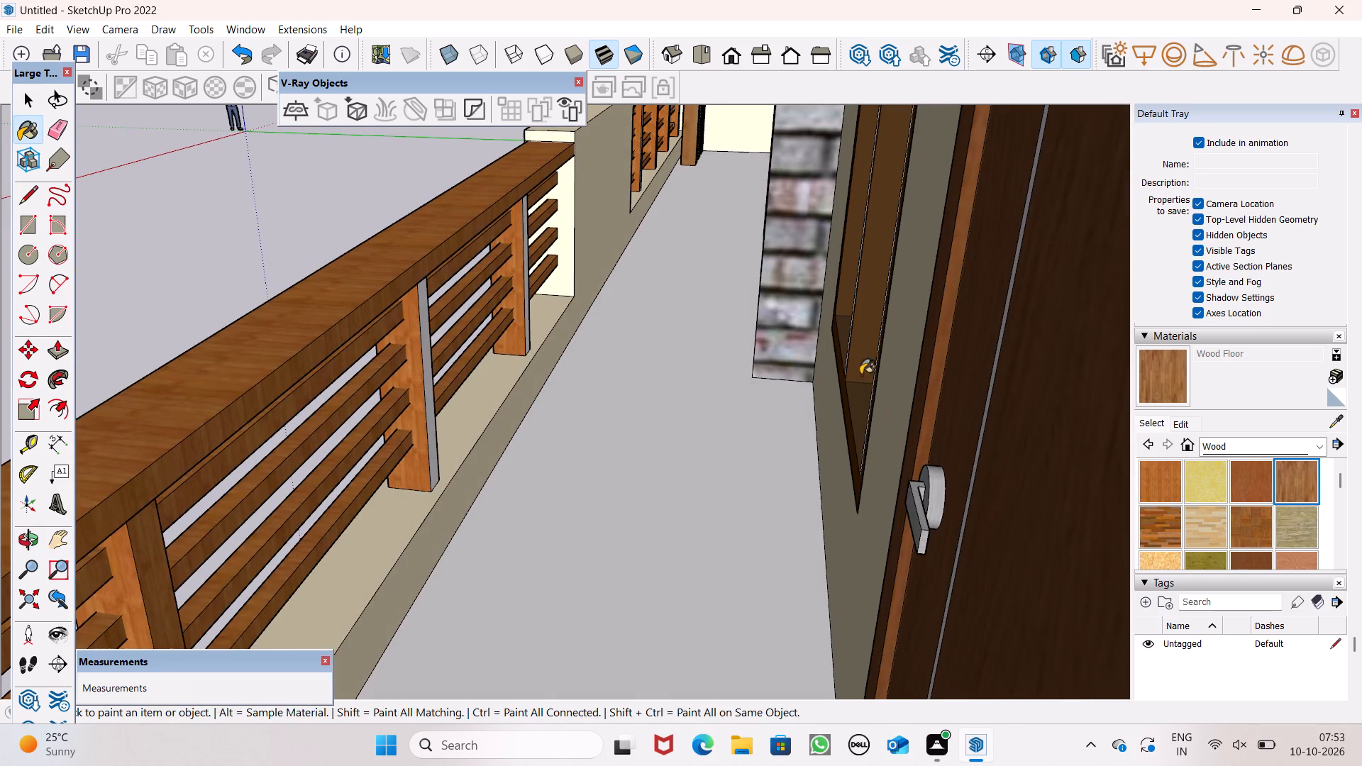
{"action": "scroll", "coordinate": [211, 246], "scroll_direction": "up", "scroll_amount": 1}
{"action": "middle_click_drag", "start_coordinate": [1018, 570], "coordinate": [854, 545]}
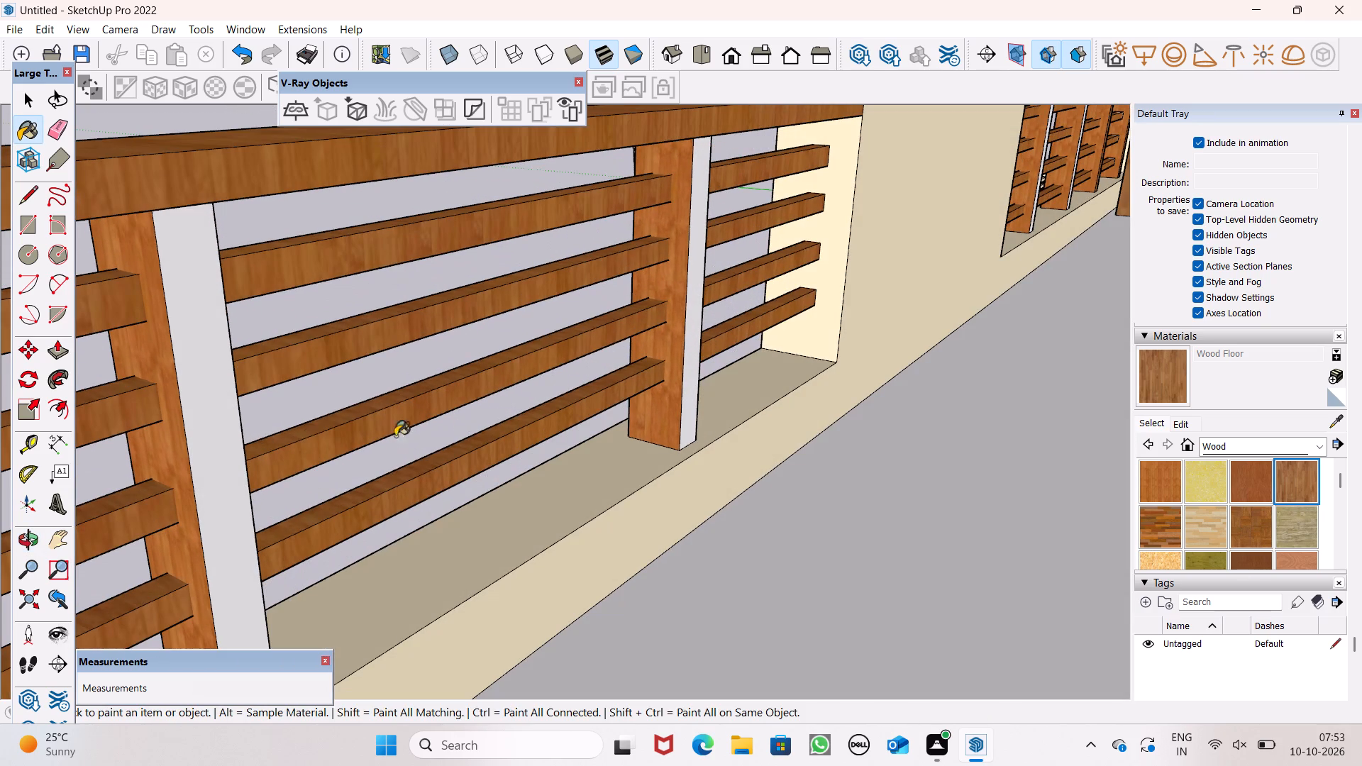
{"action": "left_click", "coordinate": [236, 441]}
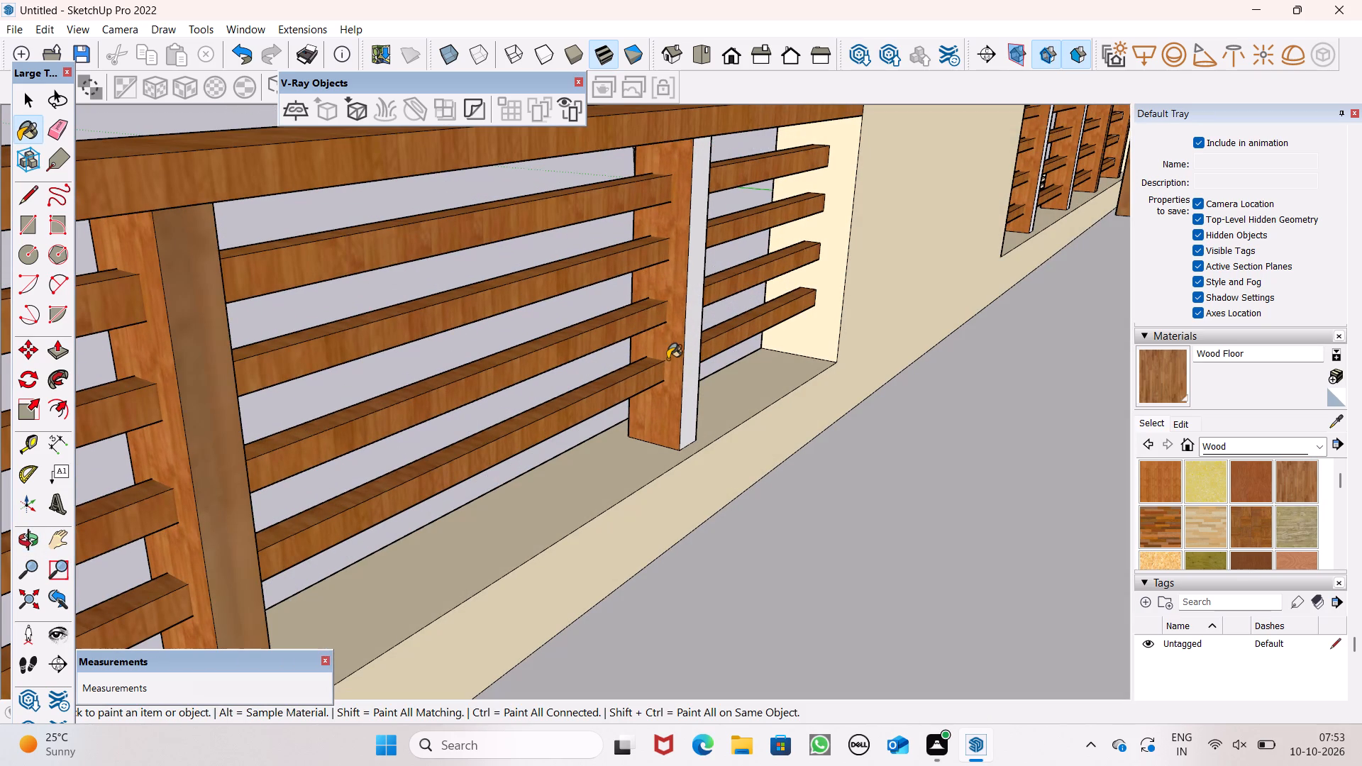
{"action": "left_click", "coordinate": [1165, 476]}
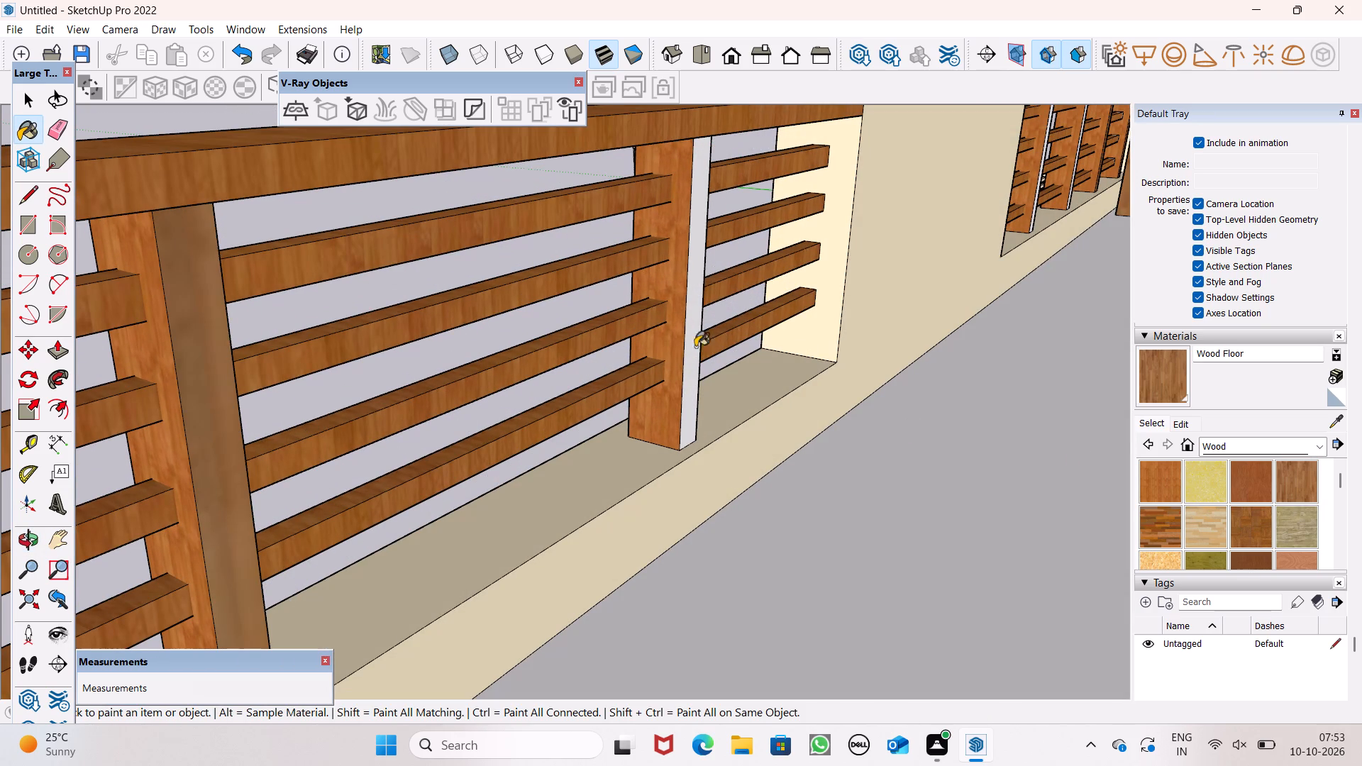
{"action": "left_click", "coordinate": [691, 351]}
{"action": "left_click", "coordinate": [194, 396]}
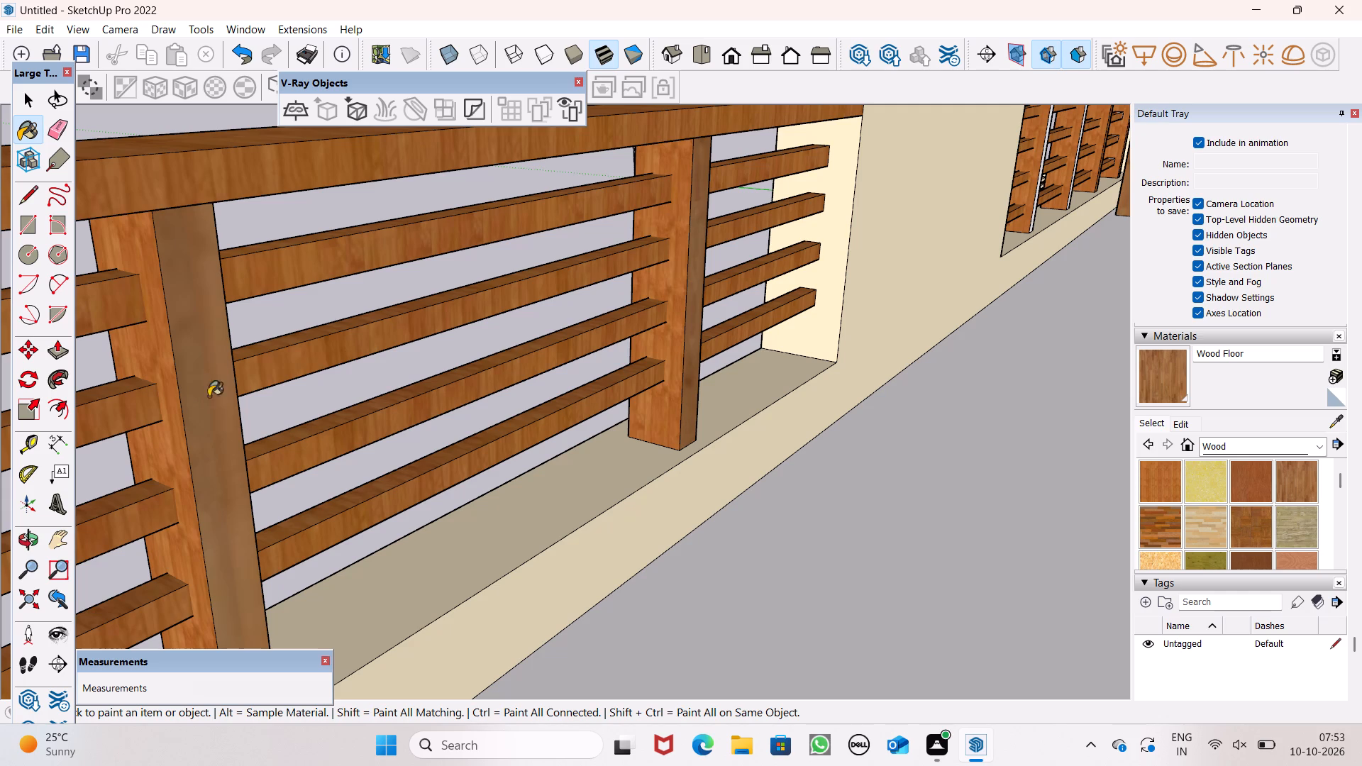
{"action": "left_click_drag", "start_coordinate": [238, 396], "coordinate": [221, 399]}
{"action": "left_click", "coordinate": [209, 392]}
Repaint the inner faces of the same two balcony railing posts with Wood Bamboo.
{"action": "left_click", "coordinate": [1180, 472]}
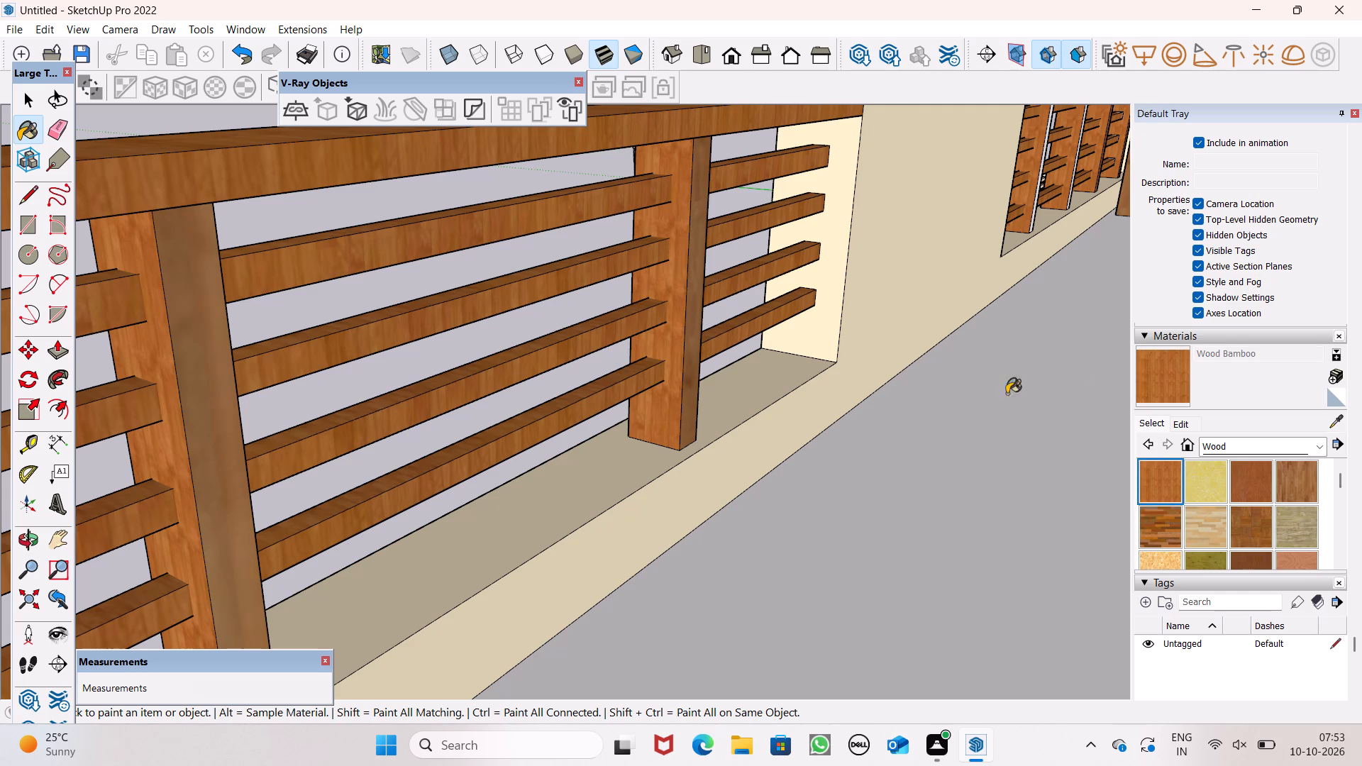
{"action": "left_click", "coordinate": [700, 306]}
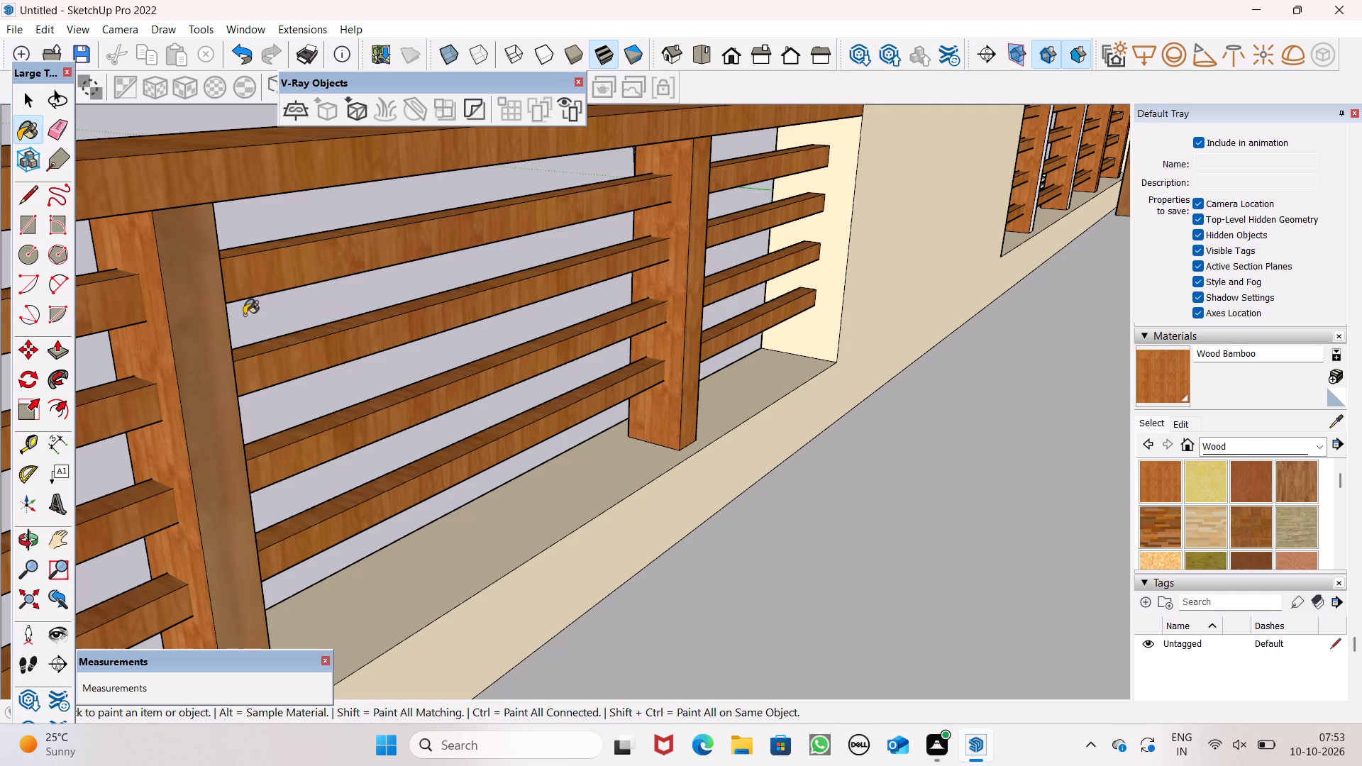
{"action": "left_click", "coordinate": [188, 305]}
Examine the two separate storeys side by side from the front and from above.
{"action": "scroll", "coordinate": [281, 276], "scroll_direction": "down", "scroll_amount": 10}
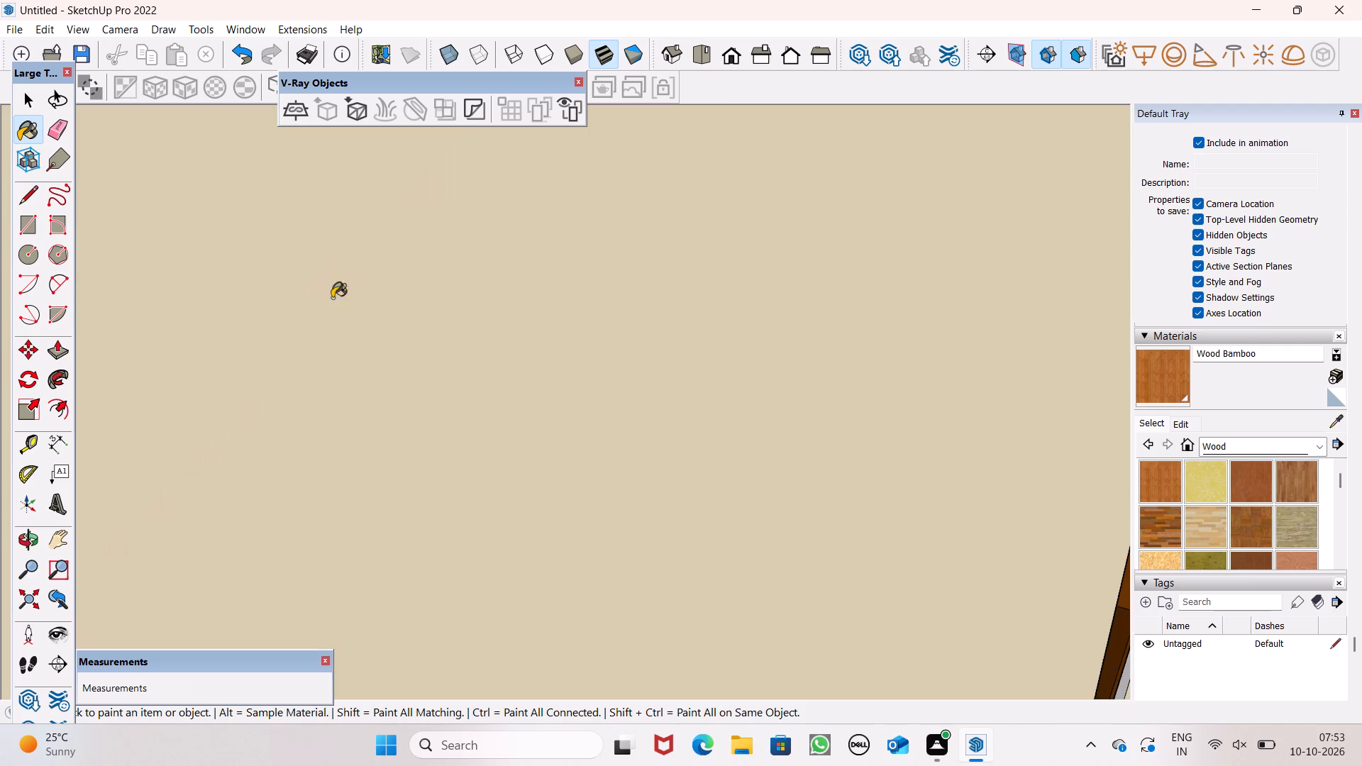
{"action": "left_click", "coordinate": [721, 57]}
{"action": "scroll", "coordinate": [721, 121], "scroll_direction": "down", "scroll_amount": 2}
{"action": "middle_click_drag", "start_coordinate": [712, 310], "coordinate": [608, 518]}
{"action": "scroll", "coordinate": [587, 453], "scroll_direction": "down", "scroll_amount": 2}
{"action": "scroll", "coordinate": [587, 453], "scroll_direction": "up", "scroll_amount": 1}
{"action": "scroll", "coordinate": [587, 453], "scroll_direction": "down", "scroll_amount": 2}
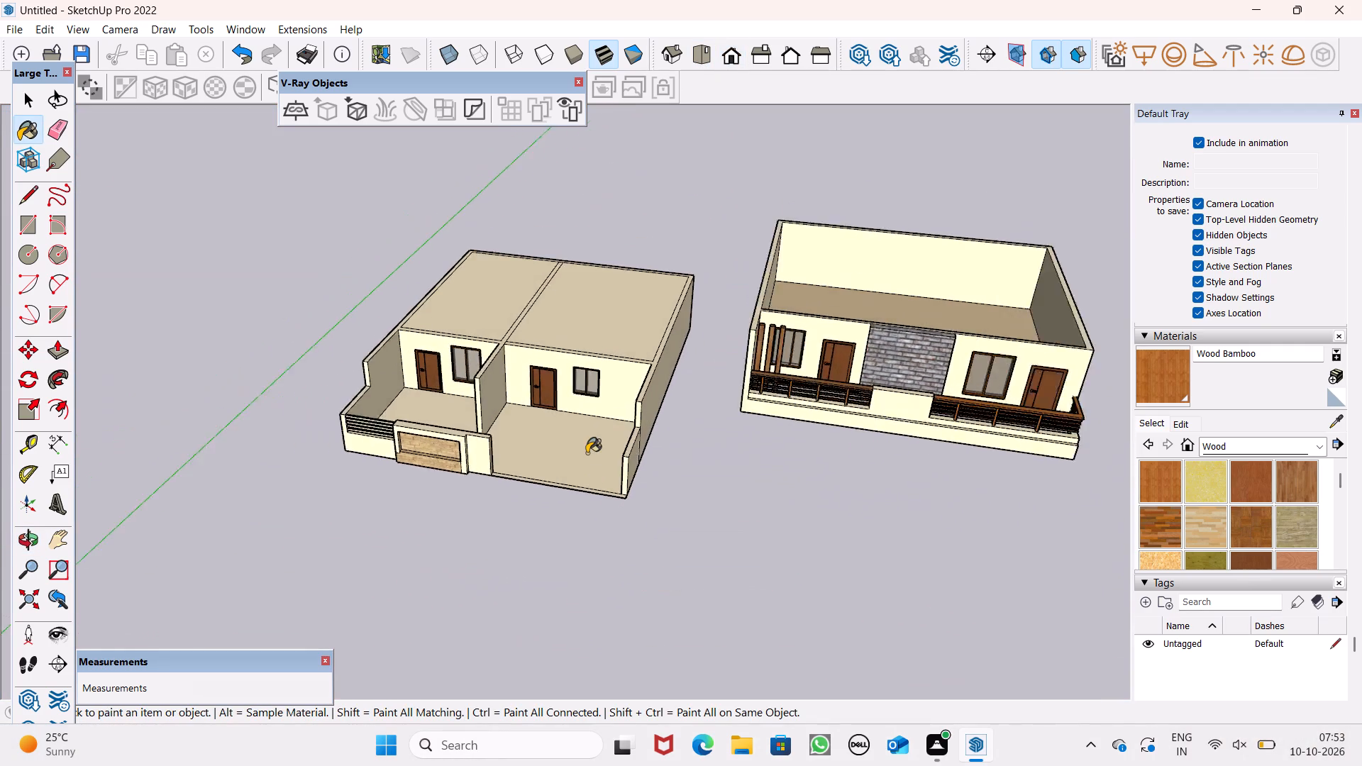
{"action": "scroll", "coordinate": [587, 453], "scroll_direction": "down", "scroll_amount": 1}
{"action": "scroll", "coordinate": [845, 457], "scroll_direction": "up", "scroll_amount": 1}
{"action": "middle_click_drag", "start_coordinate": [962, 437], "coordinate": [1026, 586]}
{"action": "scroll", "coordinate": [968, 434], "scroll_direction": "up", "scroll_amount": 1}
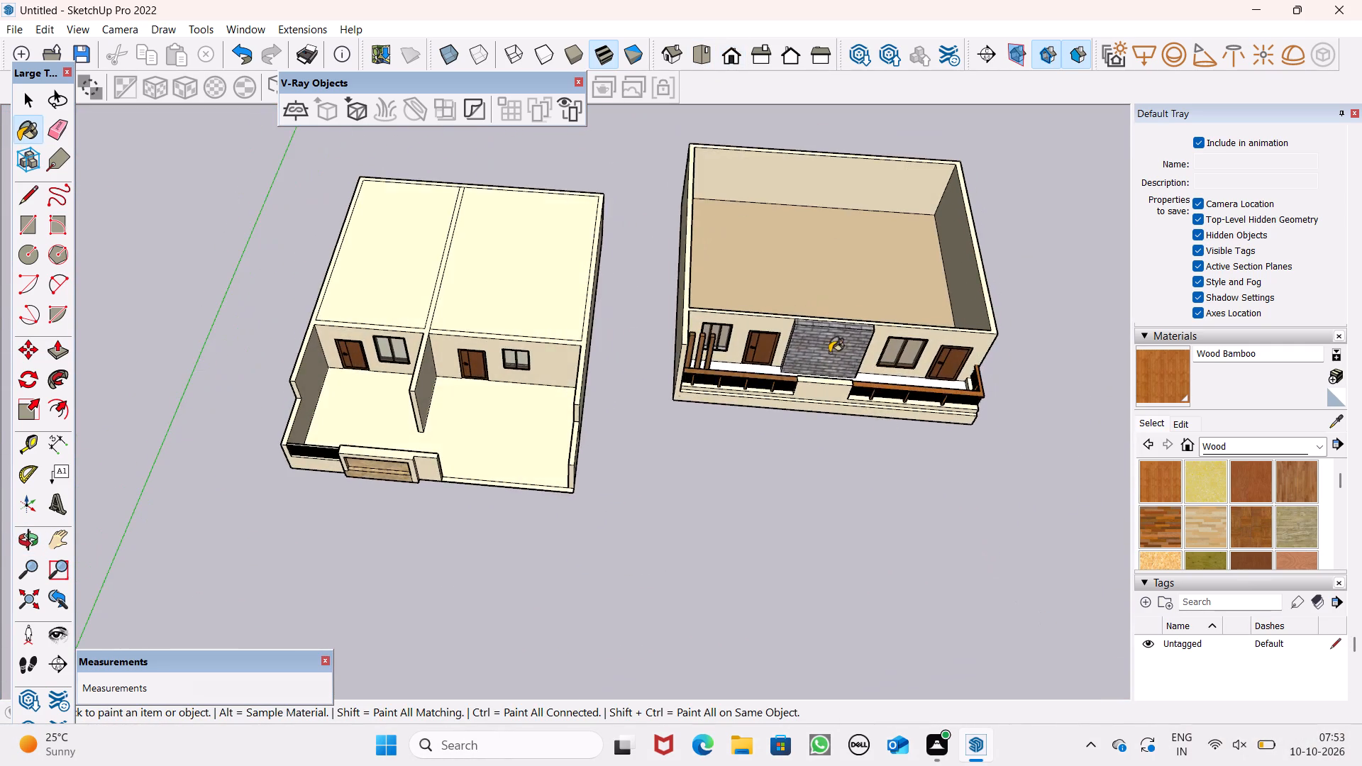
Examine the upper storey's balcony, corner railing and brick feature wall up close from the front, the end and above.
{"action": "scroll", "coordinate": [924, 332], "scroll_direction": "up", "scroll_amount": 6}
{"action": "middle_click_drag", "start_coordinate": [942, 365], "coordinate": [1148, 496]}
{"action": "scroll", "coordinate": [921, 301], "scroll_direction": "up", "scroll_amount": 8}
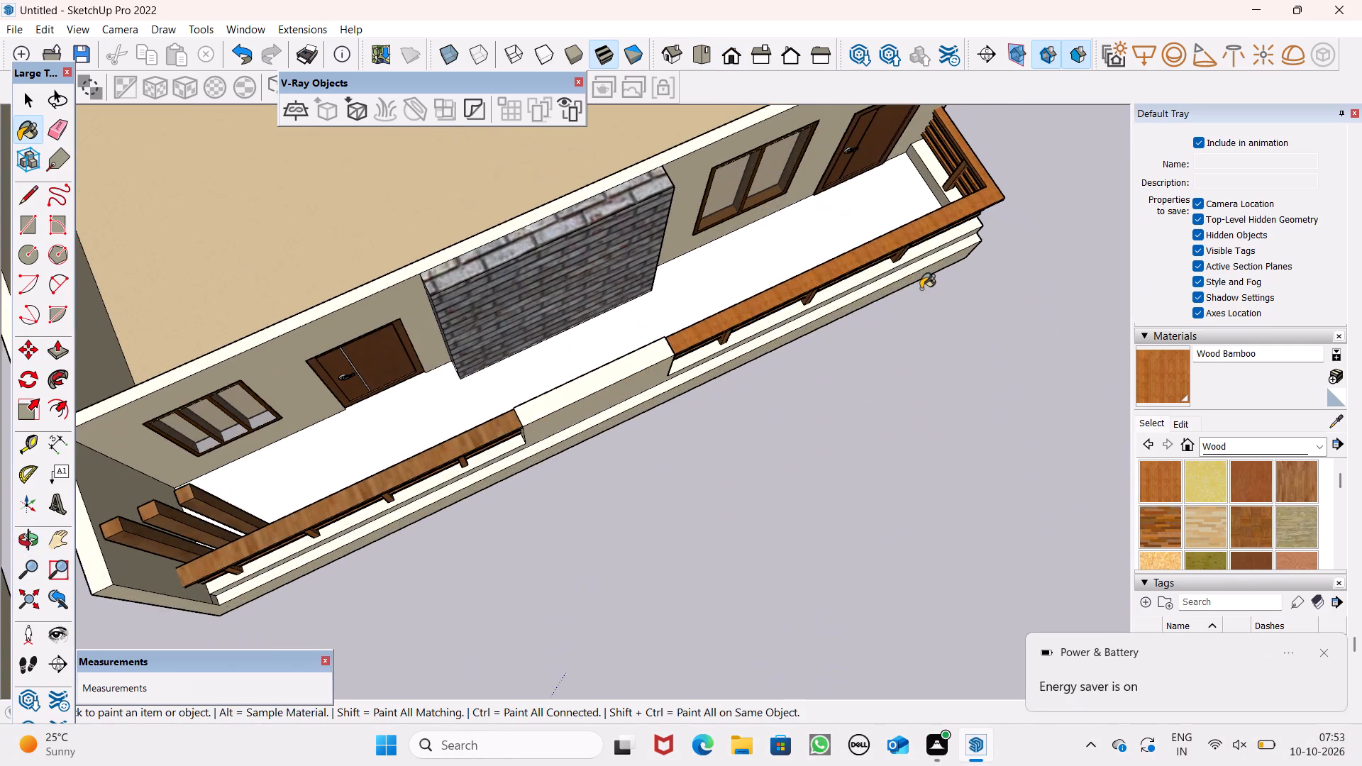
{"action": "middle_click_drag", "start_coordinate": [921, 287], "coordinate": [1043, 319]}
{"action": "scroll", "coordinate": [978, 313], "scroll_direction": "down", "scroll_amount": 2}
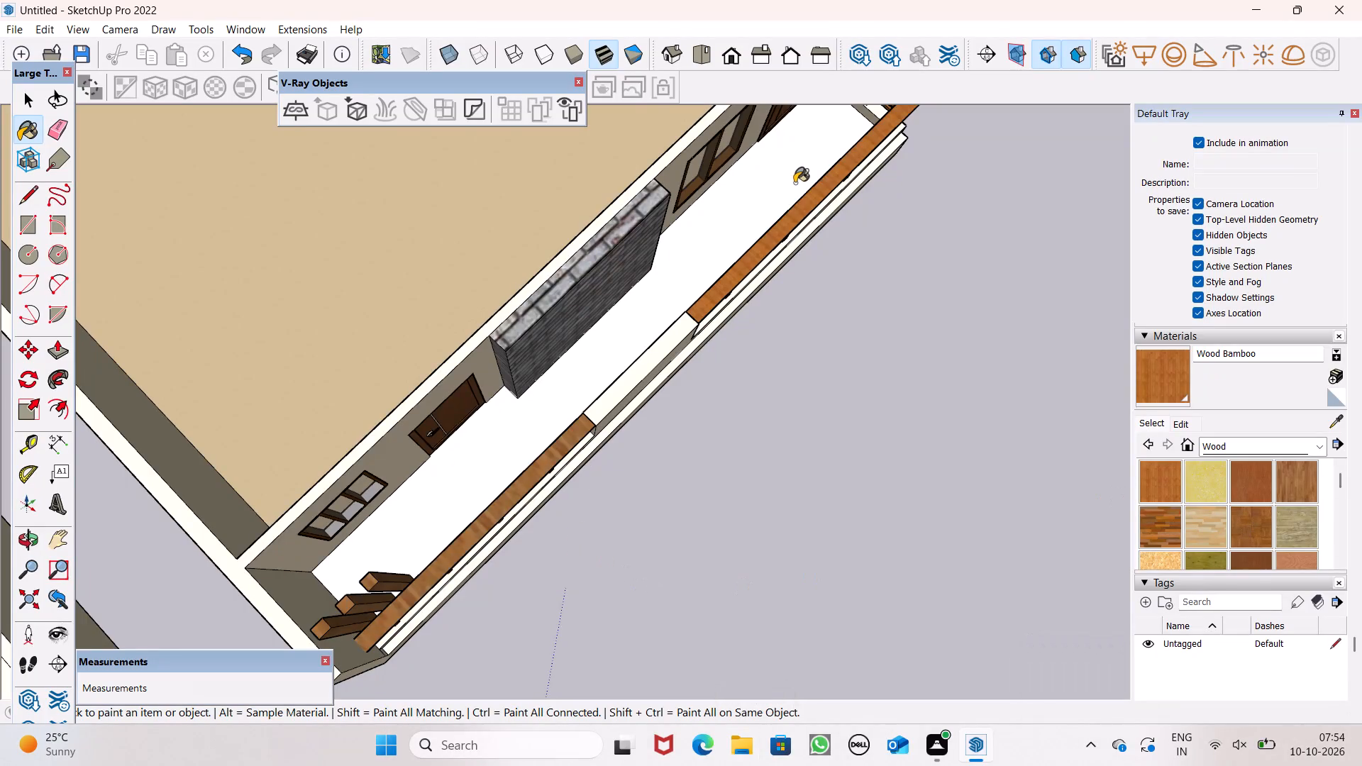
{"action": "scroll", "coordinate": [797, 201], "scroll_direction": "down", "scroll_amount": 3}
{"action": "middle_click_drag", "start_coordinate": [809, 262], "coordinate": [1113, 72]}
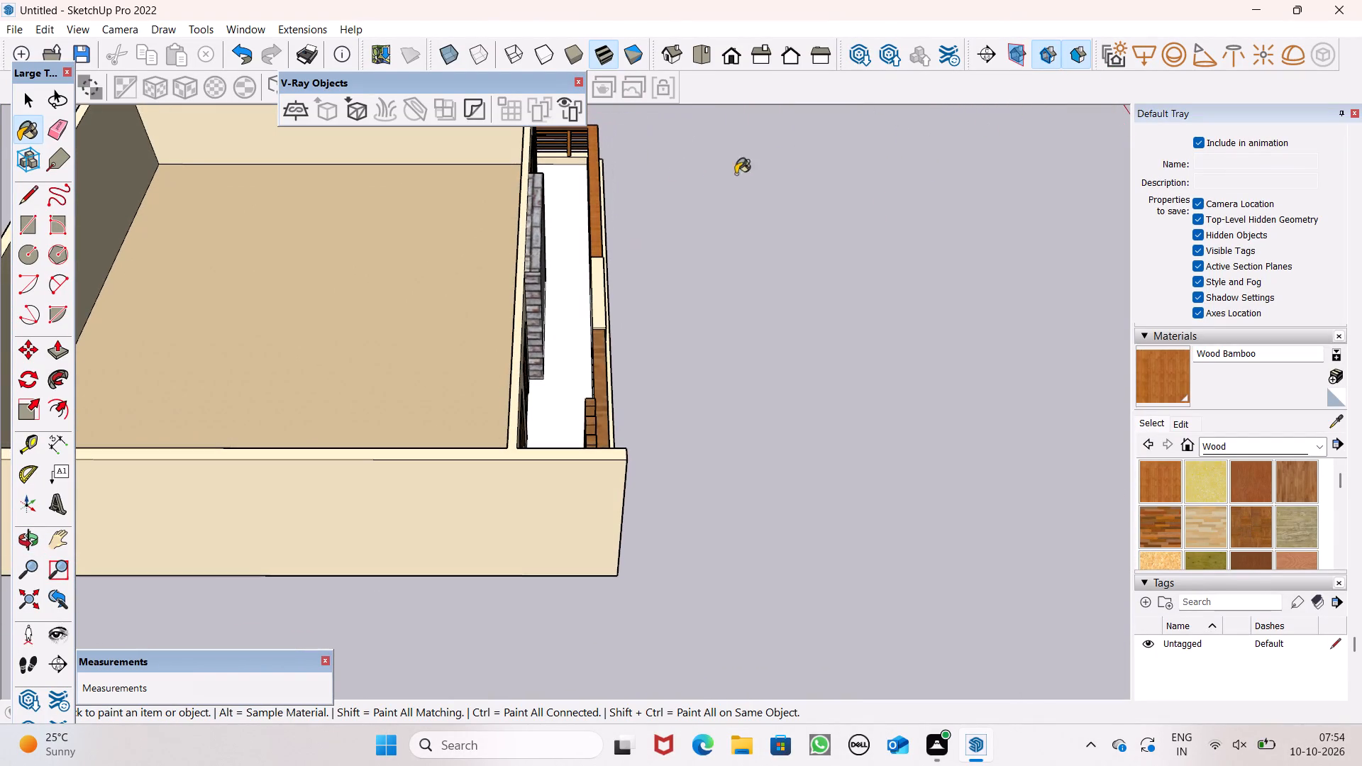
{"action": "scroll", "coordinate": [574, 176], "scroll_direction": "up", "scroll_amount": 4}
{"action": "scroll", "coordinate": [572, 196], "scroll_direction": "down", "scroll_amount": 5}
{"action": "scroll", "coordinate": [572, 154], "scroll_direction": "up", "scroll_amount": 5}
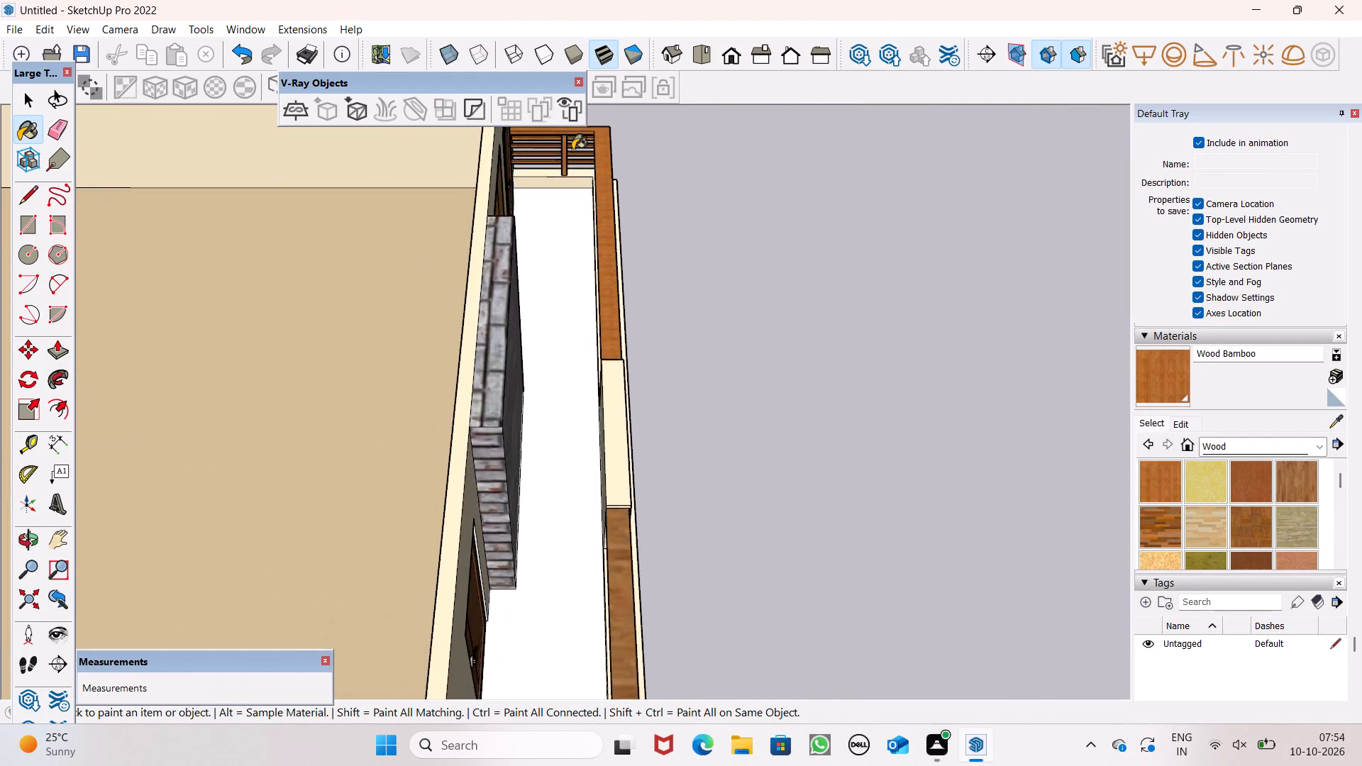
{"action": "scroll", "coordinate": [572, 150], "scroll_direction": "up", "scroll_amount": 4}
{"action": "middle_click_drag", "start_coordinate": [586, 200], "coordinate": [694, 176]}
{"action": "scroll", "coordinate": [587, 200], "scroll_direction": "up", "scroll_amount": 1}
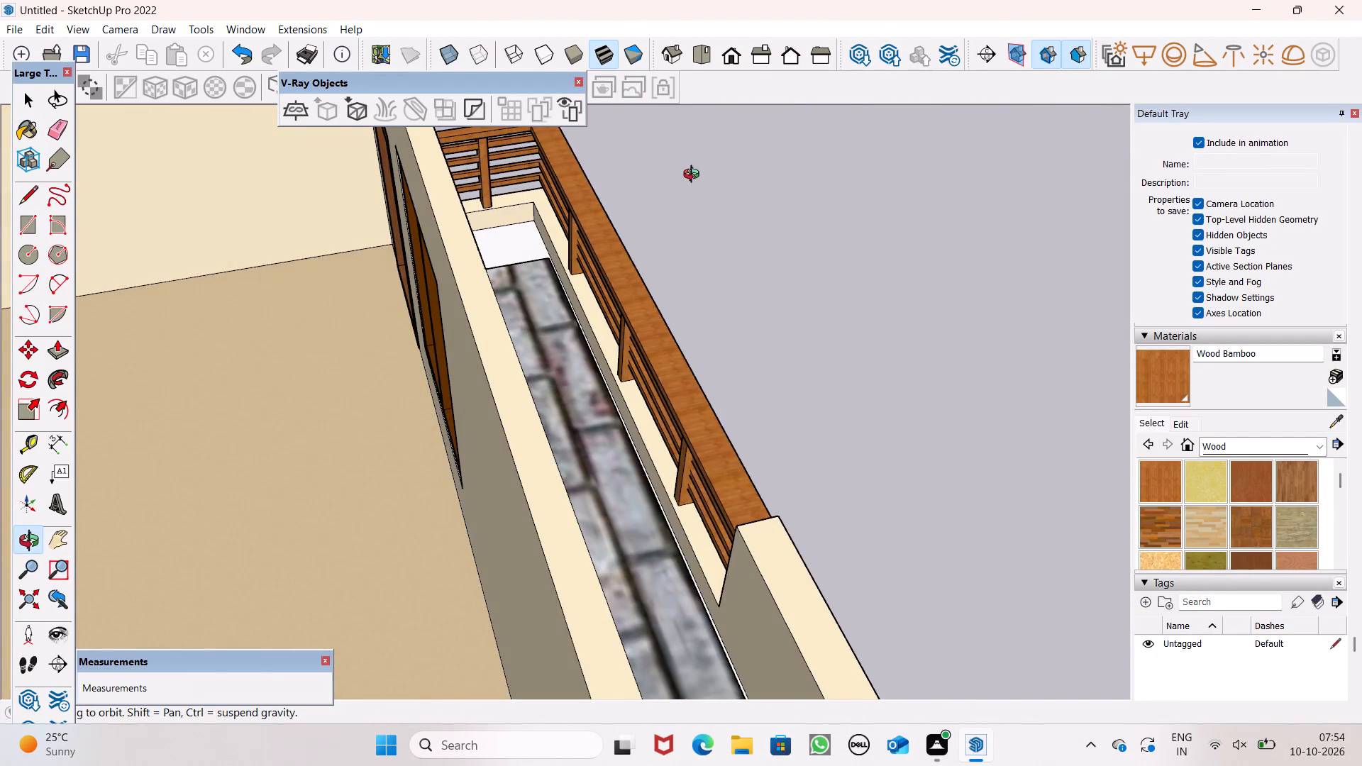
{"action": "middle_click_drag", "start_coordinate": [694, 176], "coordinate": [0, 257]}
{"action": "scroll", "coordinate": [565, 240], "scroll_direction": "down", "scroll_amount": 11}
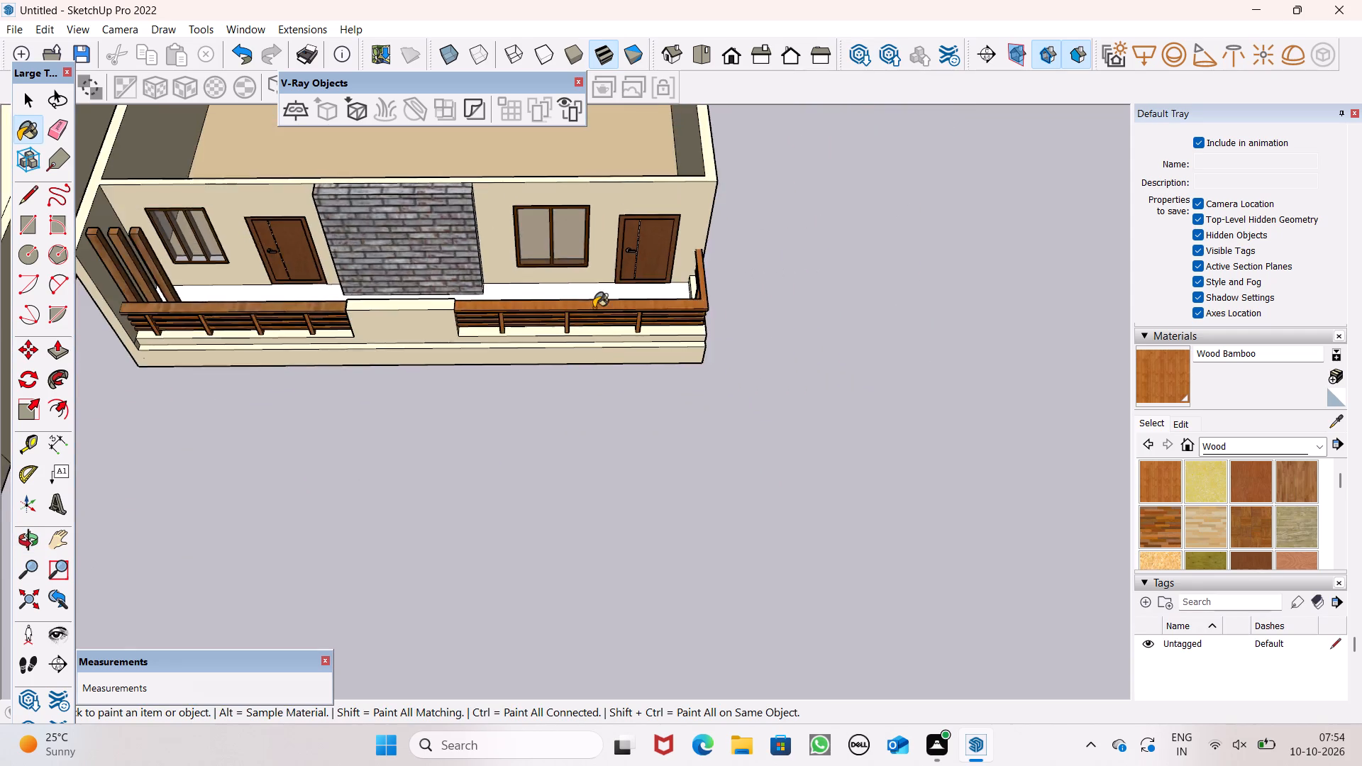
{"action": "scroll", "coordinate": [594, 308], "scroll_direction": "down", "scroll_amount": 6}
Group the entire upper storey together with its doors, windows, brick wall and balcony railings.
{"action": "key", "text": "space"}
{"action": "middle_click_drag", "start_coordinate": [594, 350], "coordinate": [491, 123]}
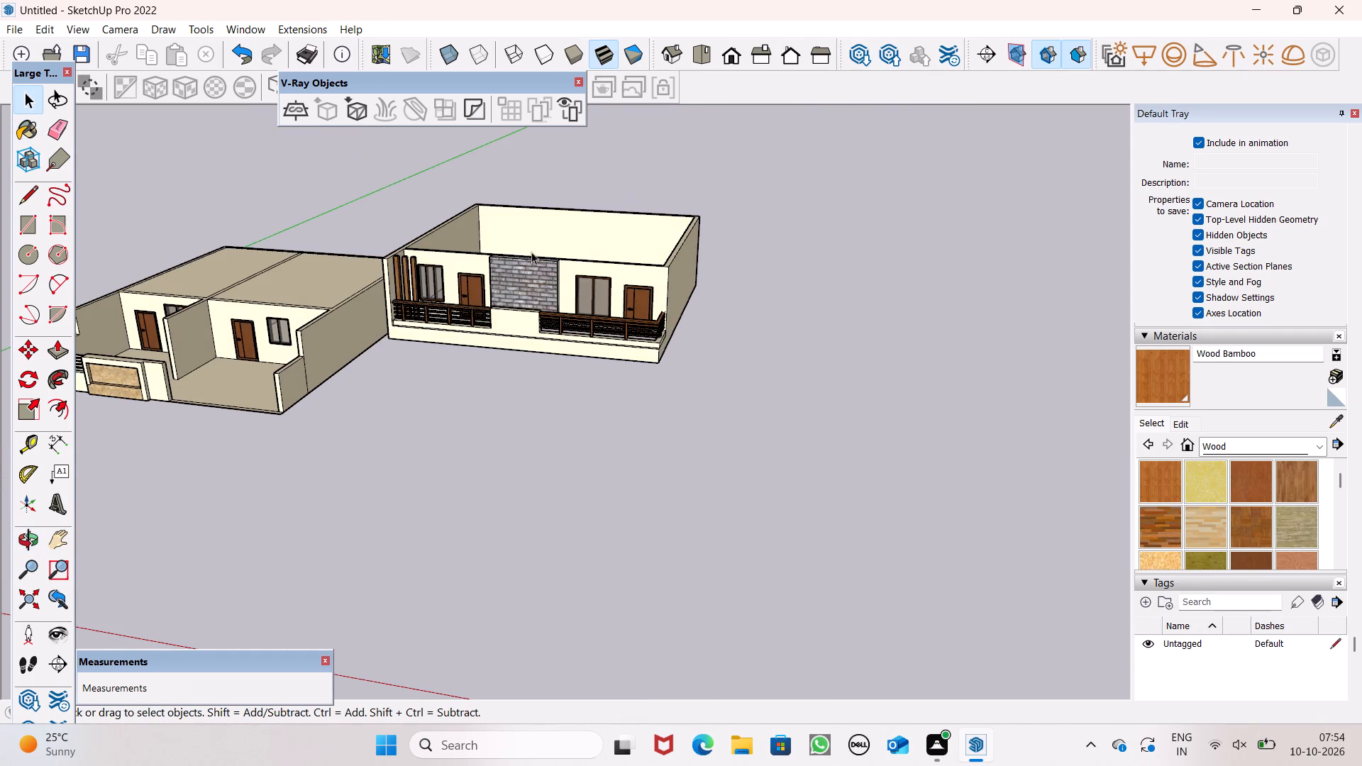
{"action": "triple_click", "coordinate": [533, 250]}
{"action": "left_click", "coordinate": [533, 261]}
{"action": "triple_click", "coordinate": [530, 275]}
{"action": "left_click", "coordinate": [530, 277]}
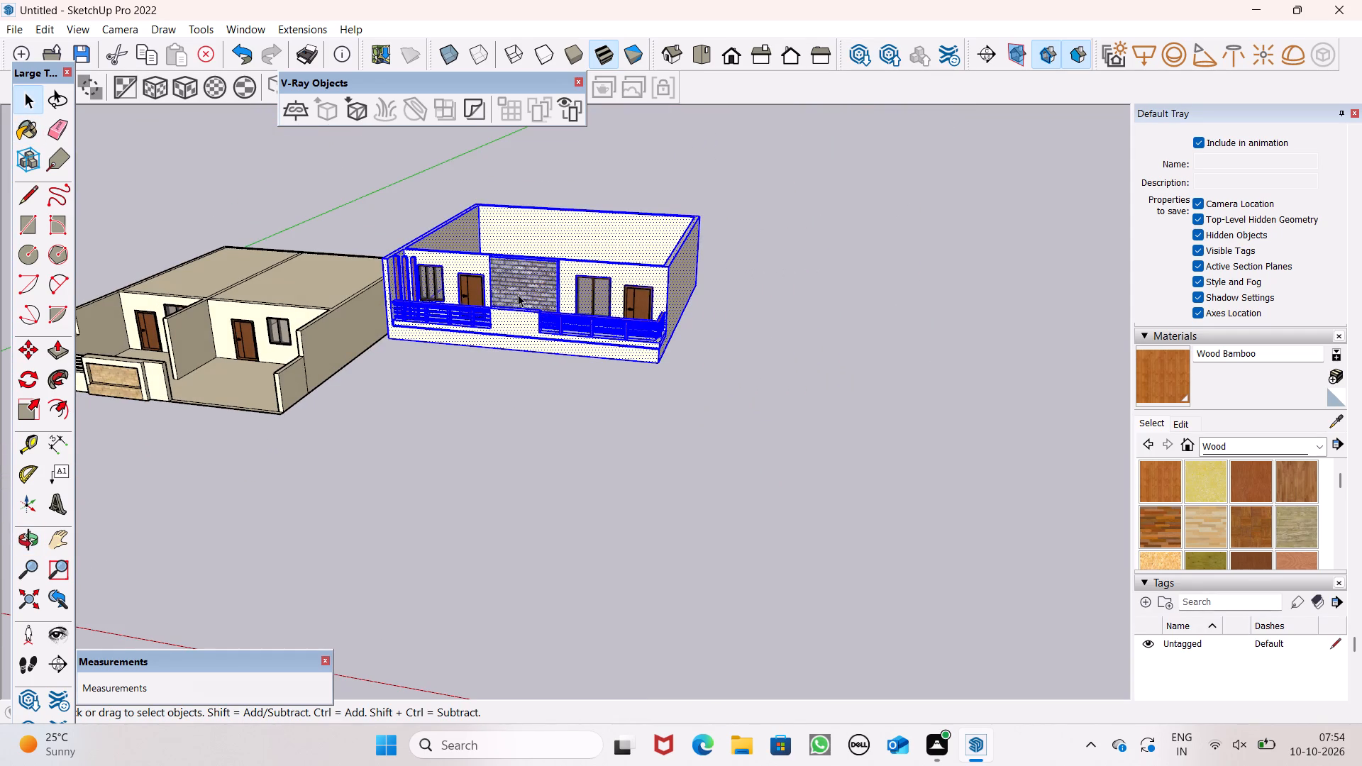
{"action": "scroll", "coordinate": [518, 294], "scroll_direction": "up", "scroll_amount": 13}
{"action": "left_click", "coordinate": [292, 282], "text": "shift"}
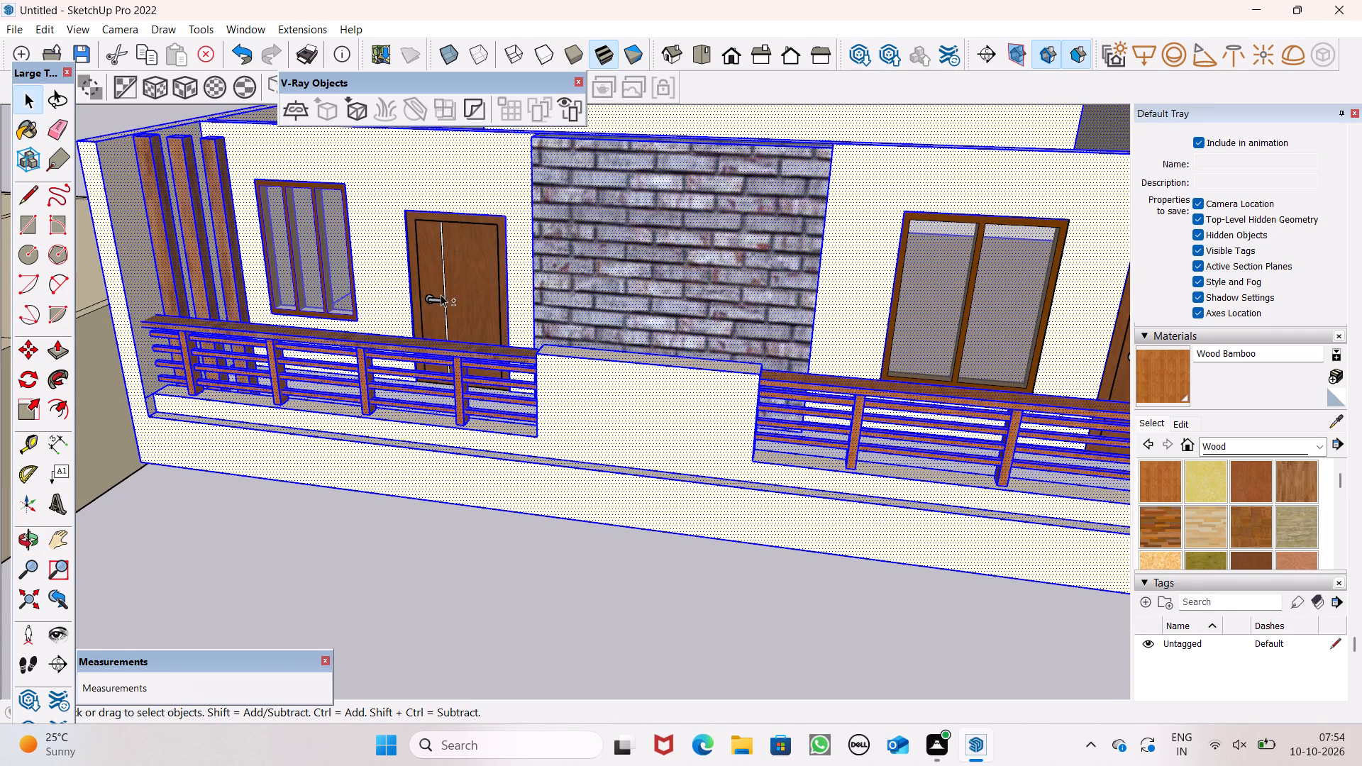
{"action": "left_click", "coordinate": [458, 292], "text": "shift"}
{"action": "left_click", "coordinate": [991, 294], "text": "shift"}
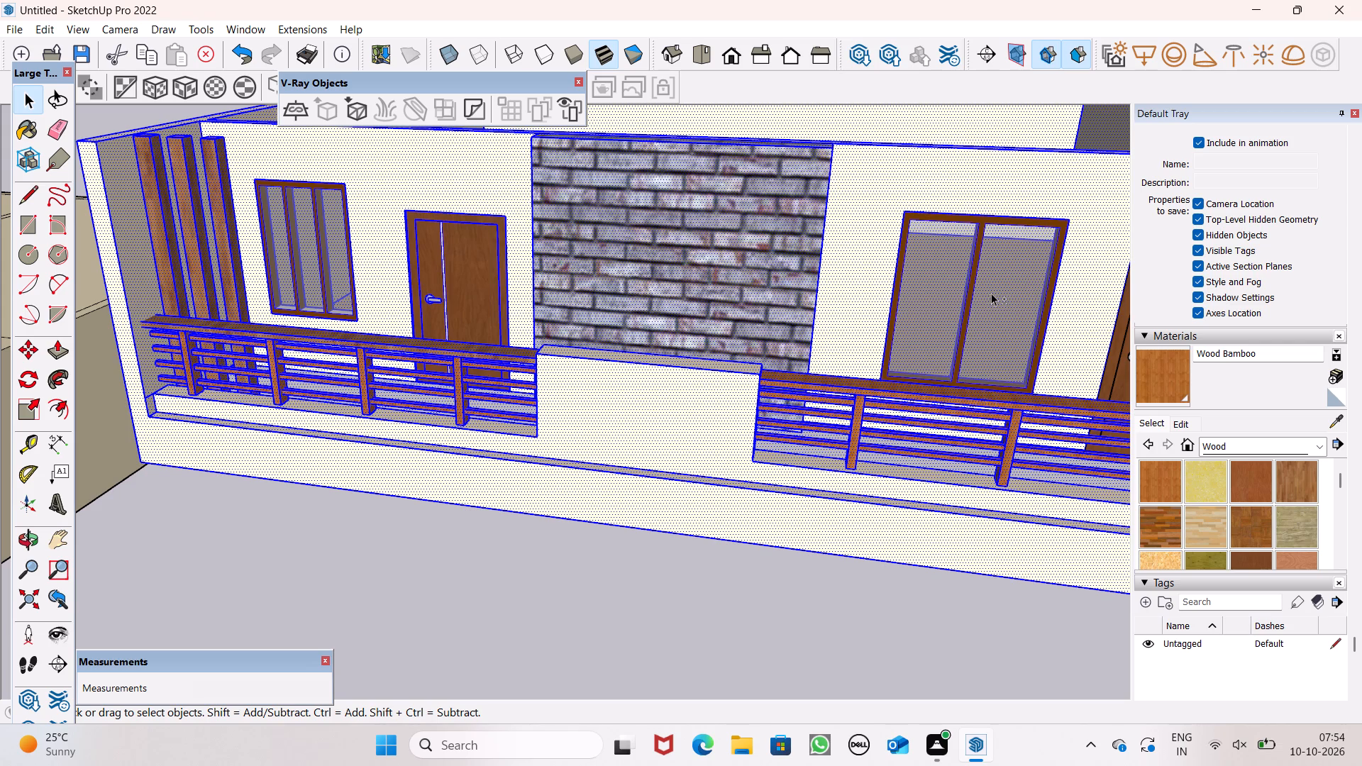
{"action": "scroll", "coordinate": [855, 301], "scroll_direction": "down", "scroll_amount": 4, "text": "shift"}
{"action": "left_click", "coordinate": [1058, 302], "text": "shift"}
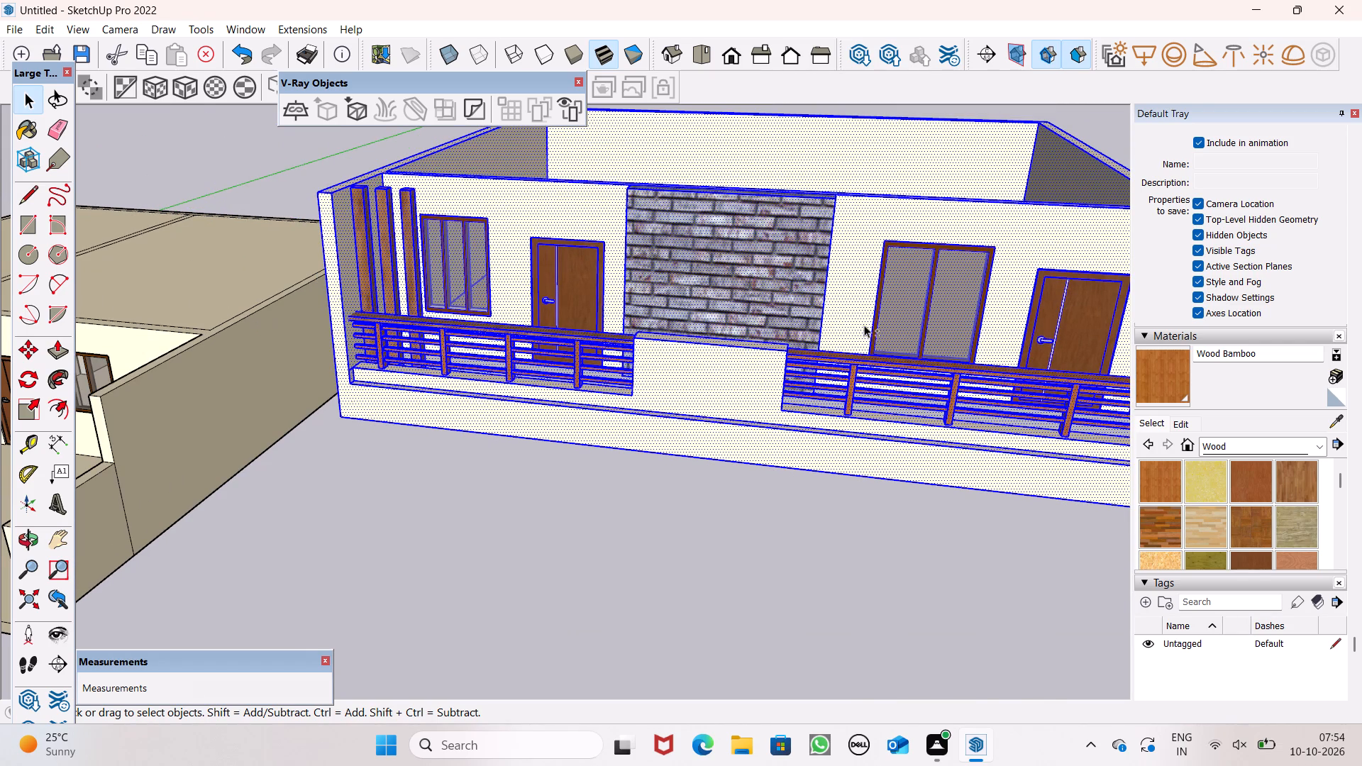
{"action": "right_click", "coordinate": [864, 325], "text": "shift"}
{"action": "left_click_drag", "start_coordinate": [946, 492], "coordinate": [941, 484], "text": "shift"}
{"action": "scroll", "coordinate": [530, 313], "scroll_direction": "down", "scroll_amount": 6}
{"action": "middle_click_drag", "start_coordinate": [789, 282], "coordinate": [819, 445]}
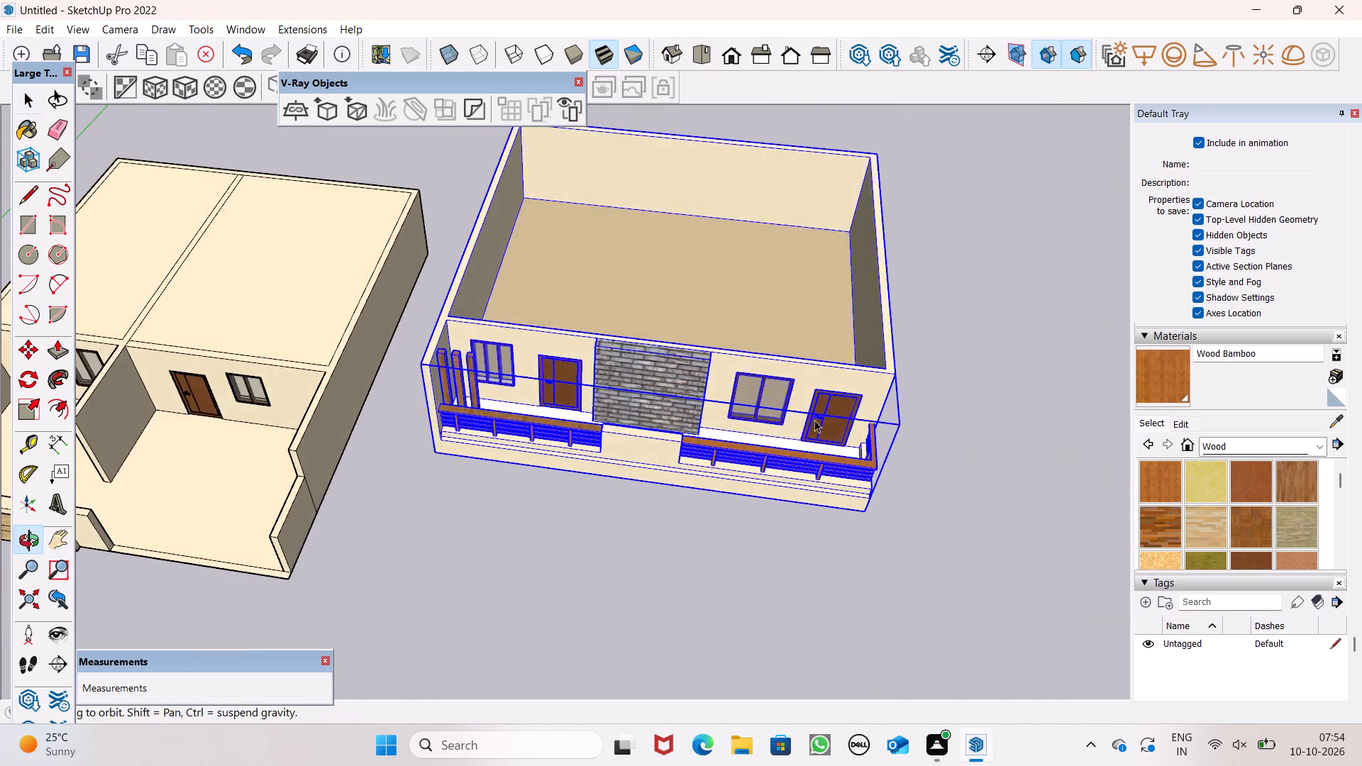
Copy the grouped upper storey up on top of the original, starting from its lower front corner.
{"action": "scroll", "coordinate": [811, 365], "scroll_direction": "down", "scroll_amount": 4}
{"action": "scroll", "coordinate": [941, 389], "scroll_direction": "up", "scroll_amount": 6}
{"action": "key", "text": "m"}
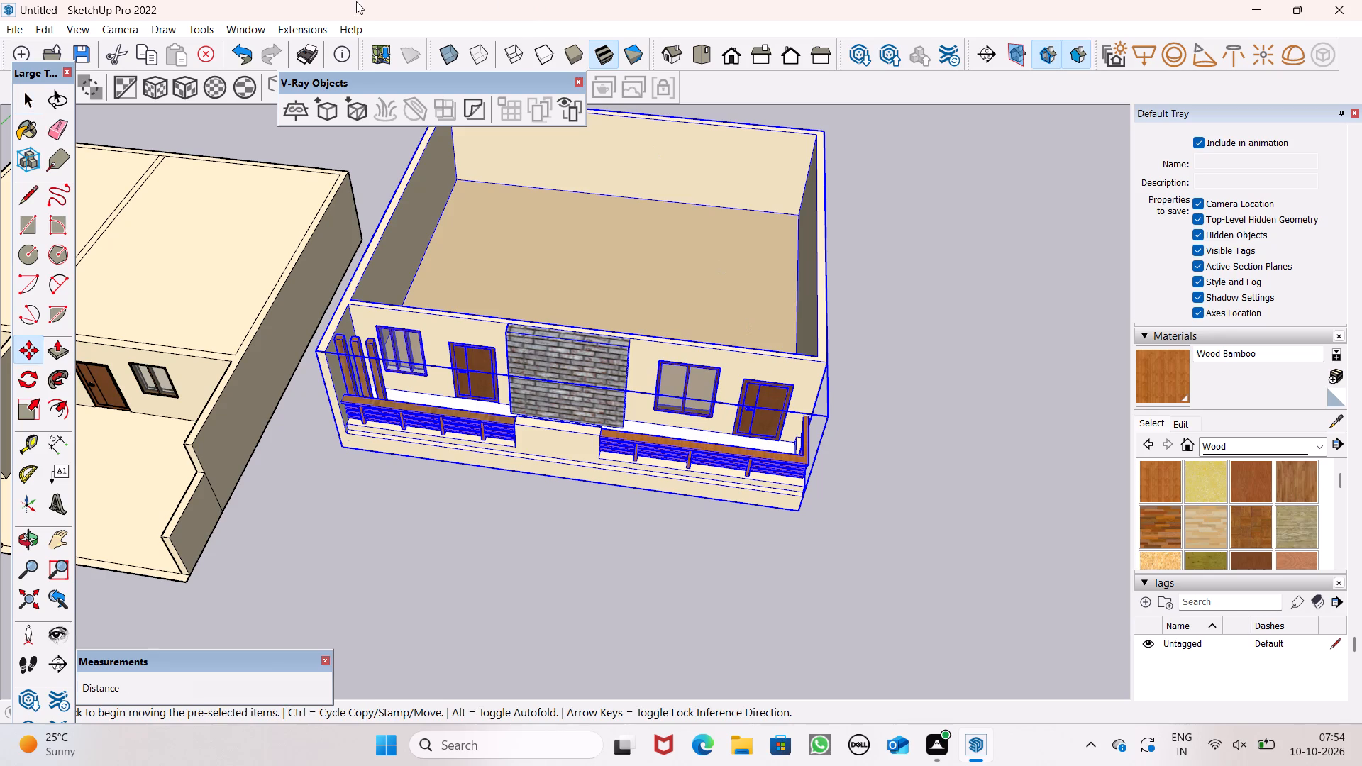
{"action": "key", "text": "Return"}
{"action": "left_click_drag", "start_coordinate": [799, 516], "coordinate": [790, 339]}
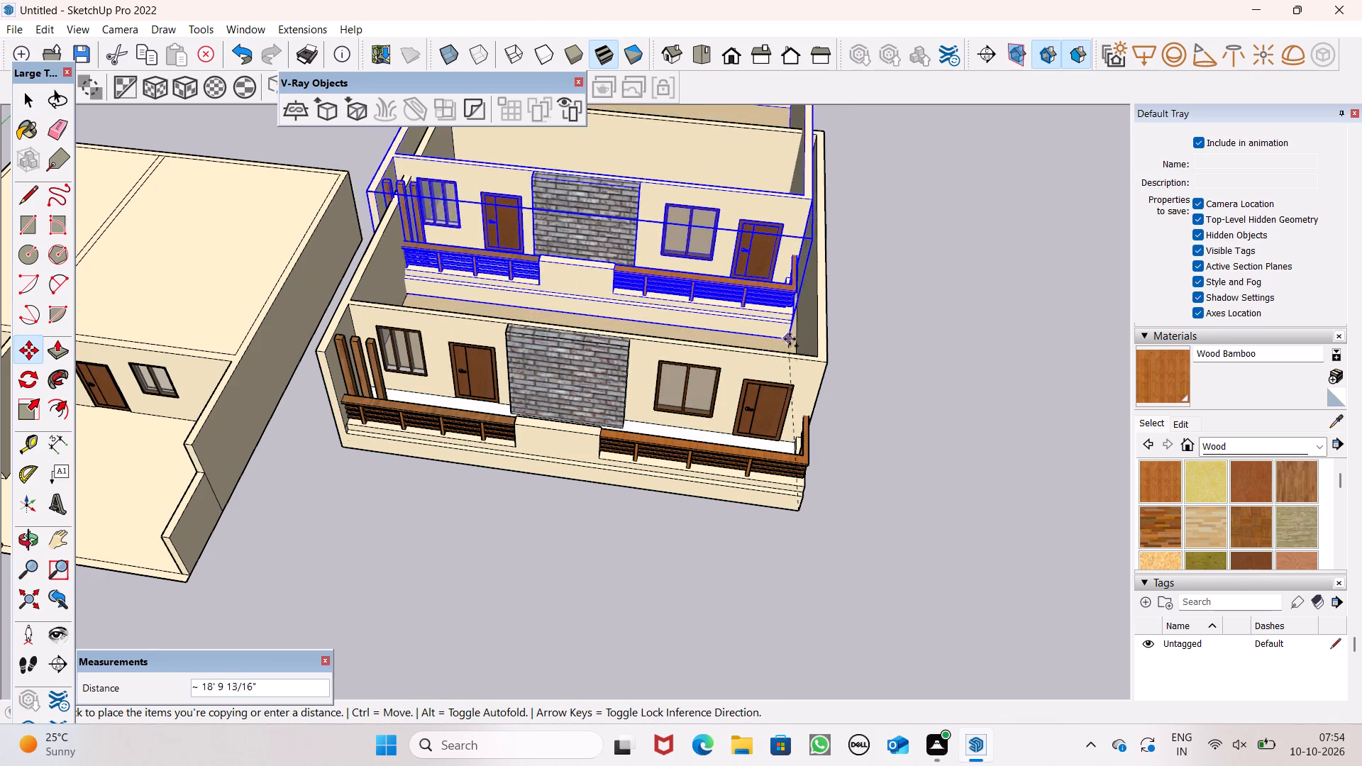
{"action": "left_click_drag", "start_coordinate": [790, 339], "coordinate": [821, 361]}
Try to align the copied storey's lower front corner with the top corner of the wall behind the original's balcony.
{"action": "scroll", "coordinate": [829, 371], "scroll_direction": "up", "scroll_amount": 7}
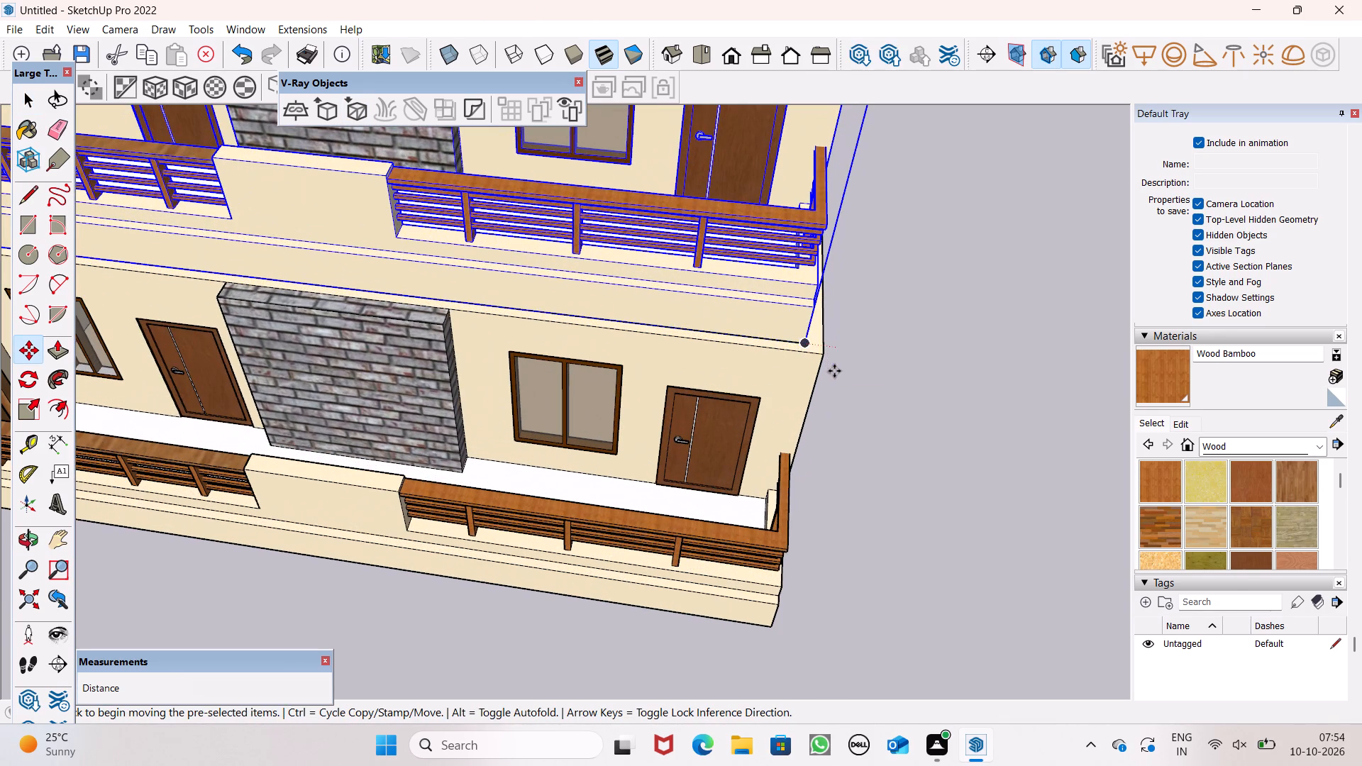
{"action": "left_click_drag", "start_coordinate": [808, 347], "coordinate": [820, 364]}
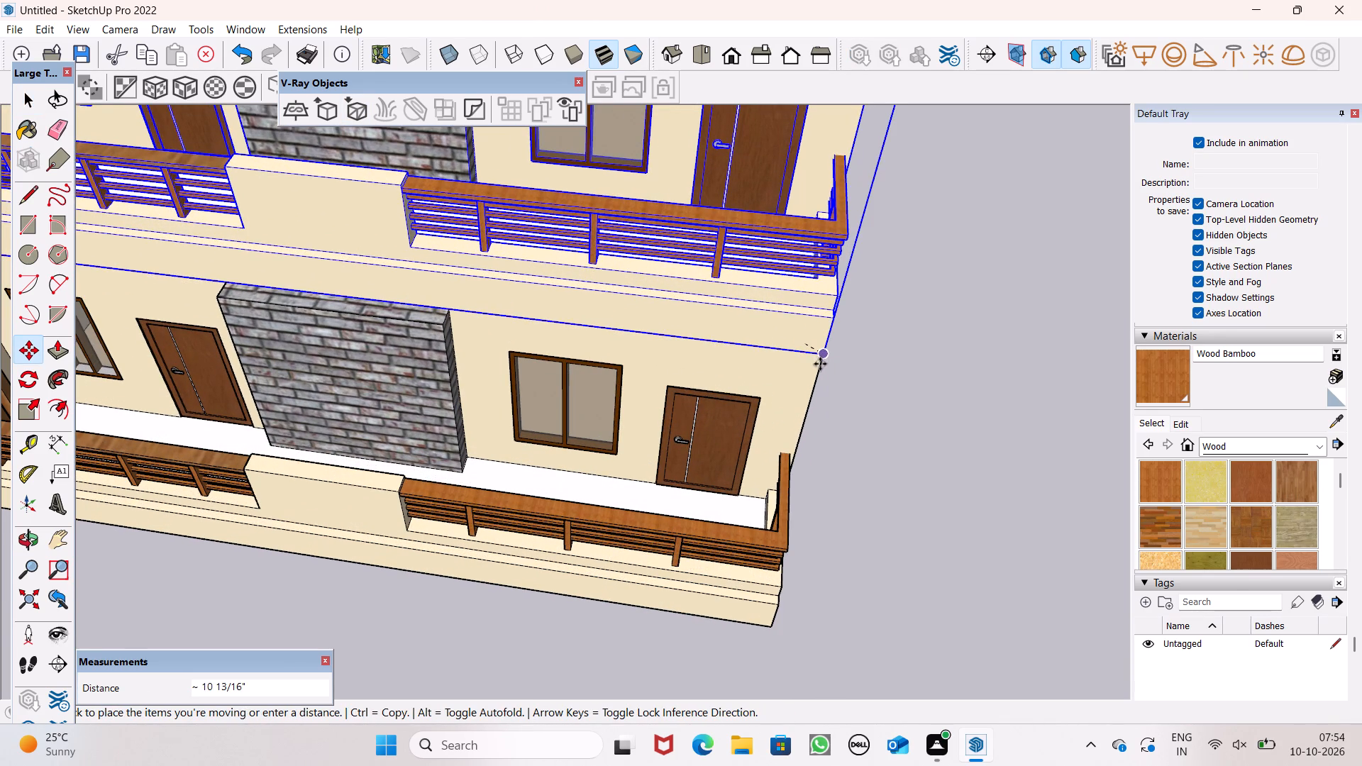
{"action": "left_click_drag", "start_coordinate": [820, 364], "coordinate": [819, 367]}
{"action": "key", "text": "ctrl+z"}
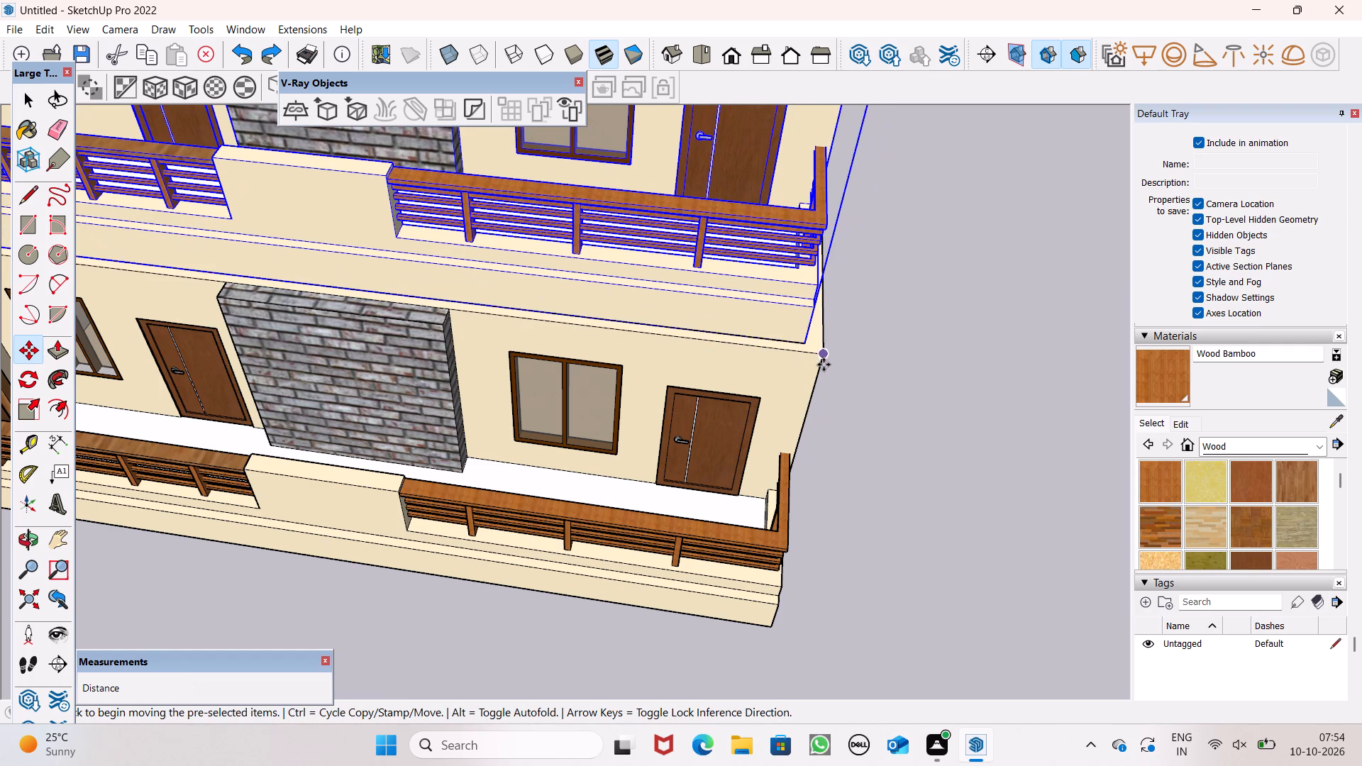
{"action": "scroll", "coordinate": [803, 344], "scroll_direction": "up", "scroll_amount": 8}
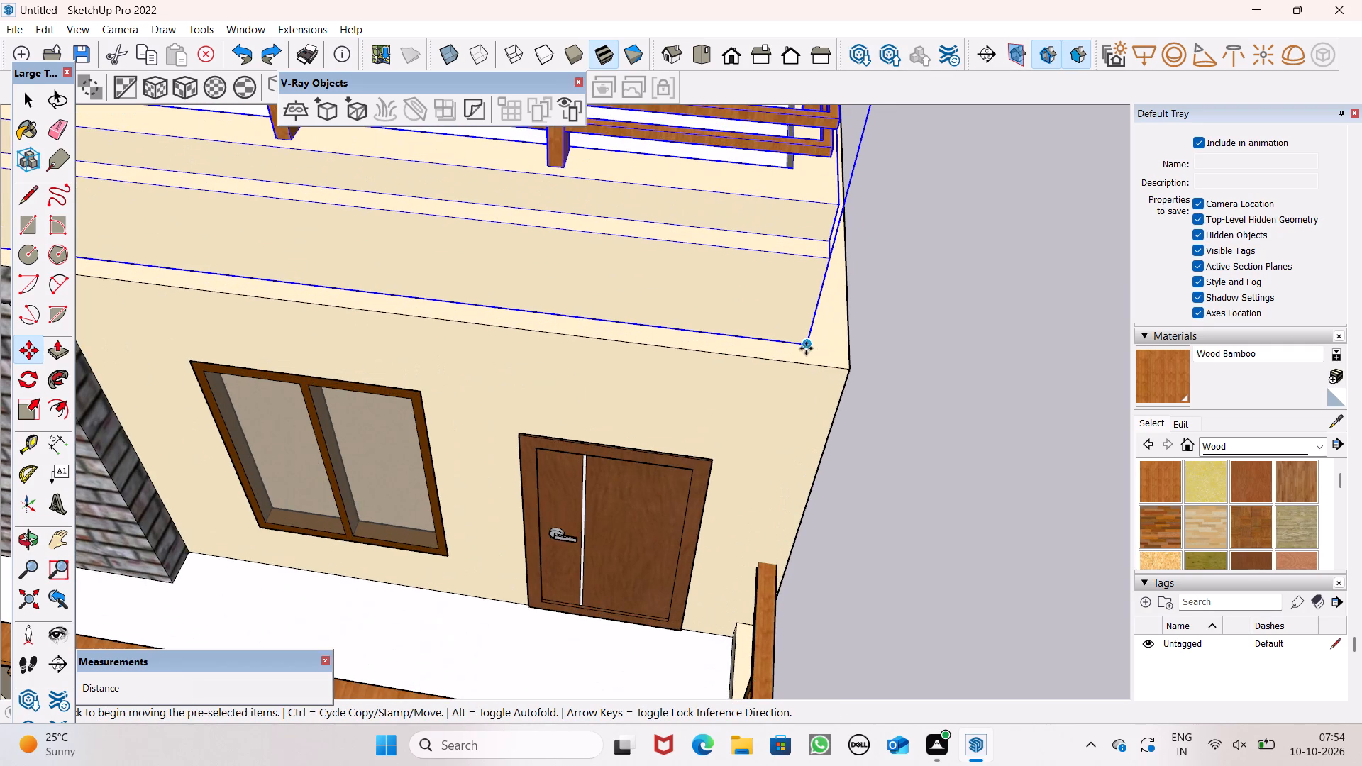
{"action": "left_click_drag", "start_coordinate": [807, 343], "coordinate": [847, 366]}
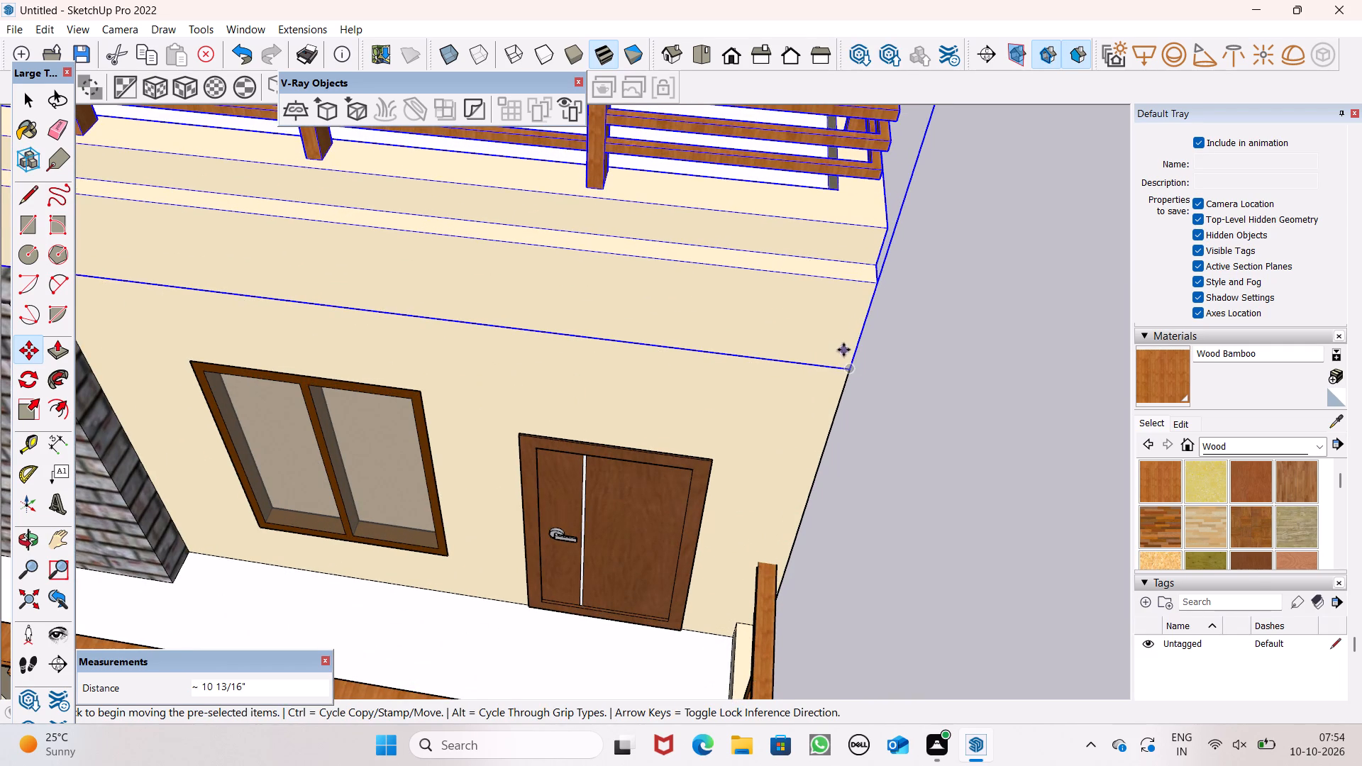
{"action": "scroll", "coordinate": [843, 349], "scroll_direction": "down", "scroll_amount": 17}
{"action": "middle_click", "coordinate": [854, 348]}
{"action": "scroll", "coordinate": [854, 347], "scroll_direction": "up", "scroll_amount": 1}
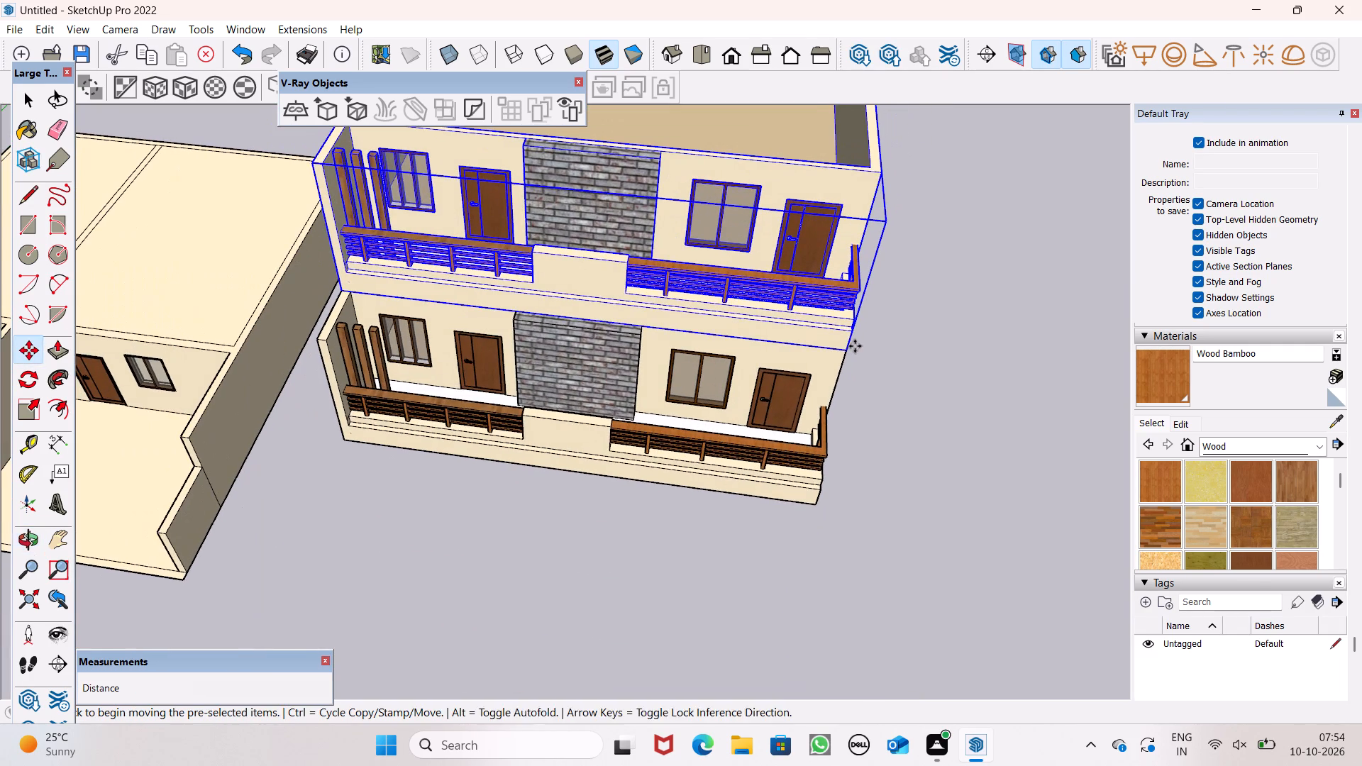
Move the copied storey forward so its lower front corner meets the top front corner of the projecting side wall below.
{"action": "scroll", "coordinate": [609, 353], "scroll_direction": "down", "scroll_amount": 5}
{"action": "middle_click_drag", "start_coordinate": [599, 374], "coordinate": [1001, 301]}
{"action": "scroll", "coordinate": [616, 372], "scroll_direction": "up", "scroll_amount": 1}
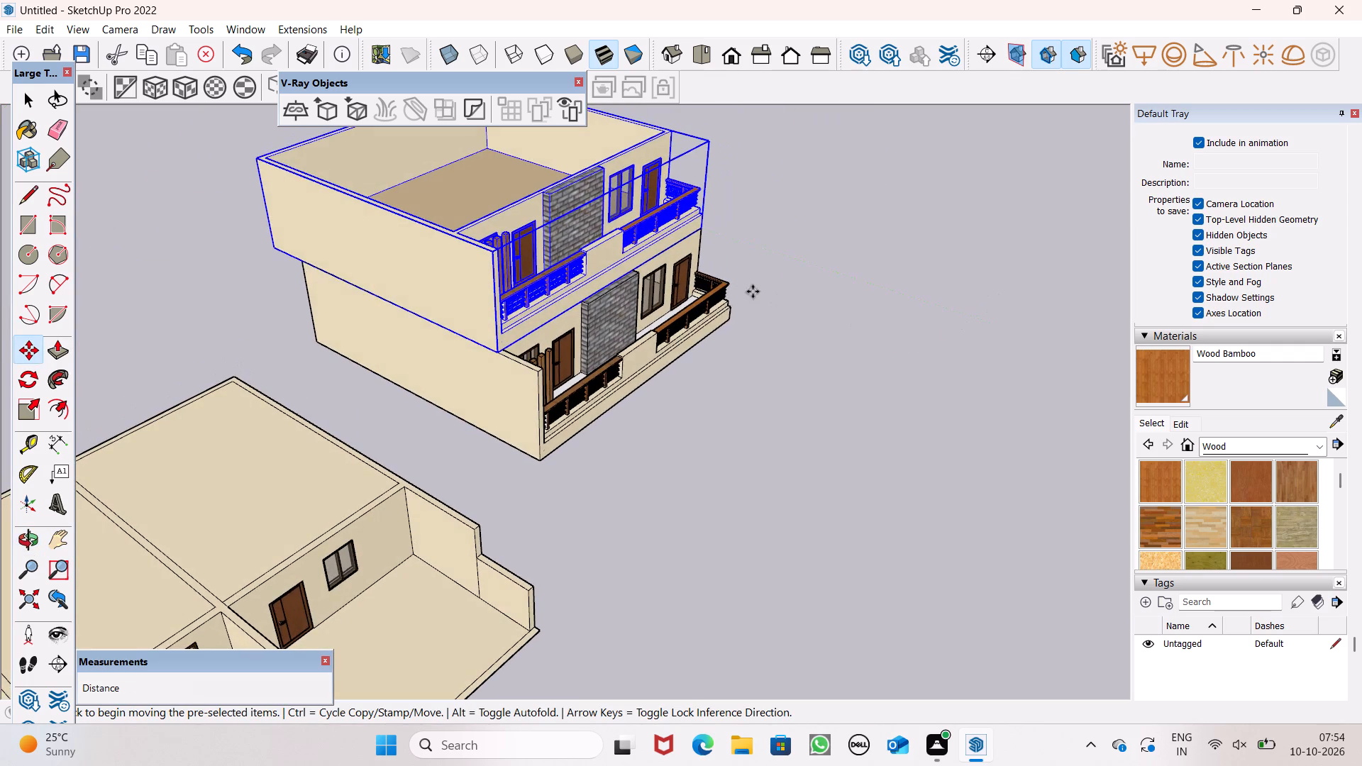
{"action": "scroll", "coordinate": [751, 290], "scroll_direction": "up", "scroll_amount": 6}
{"action": "scroll", "coordinate": [403, 384], "scroll_direction": "up", "scroll_amount": 5}
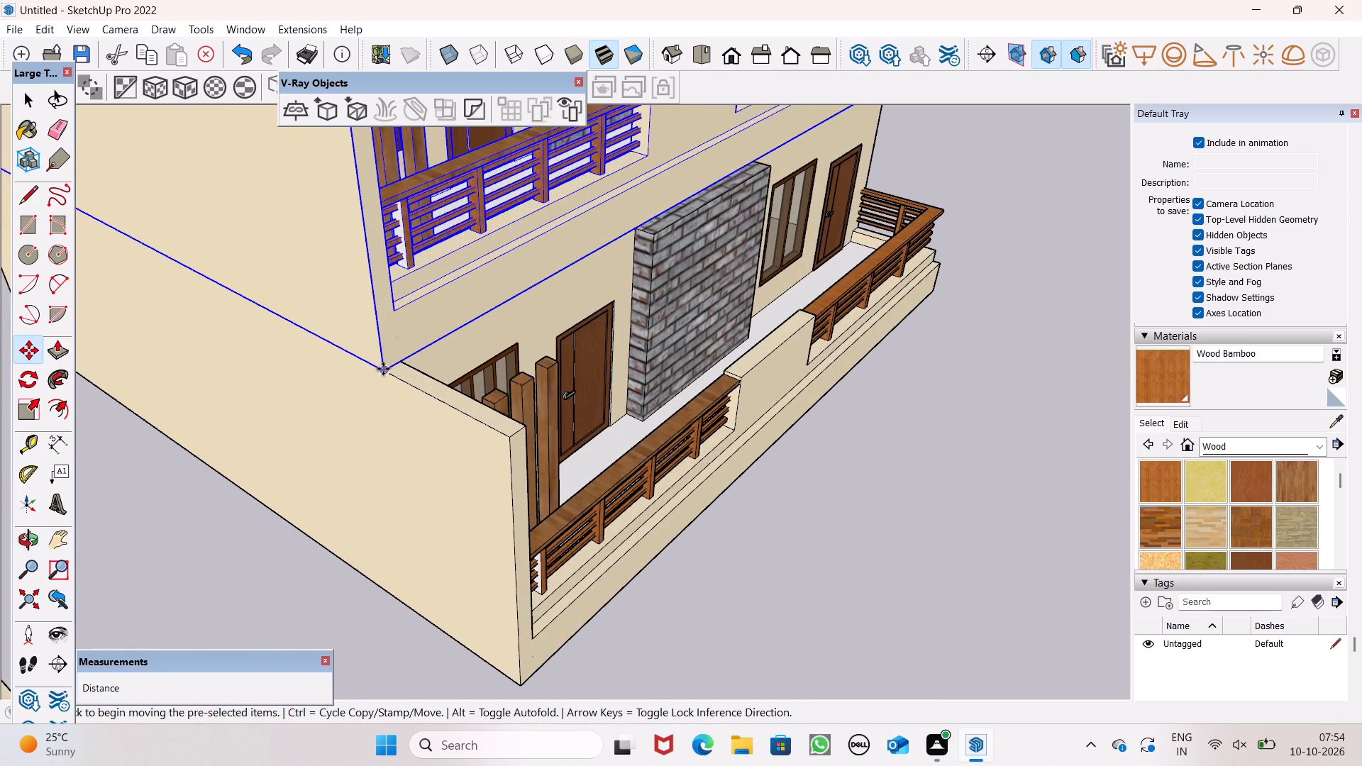
{"action": "left_click_drag", "start_coordinate": [384, 367], "coordinate": [515, 432]}
Copy the stacked storey up by one storey height, corner to corner, as a third level.
{"action": "scroll", "coordinate": [512, 451], "scroll_direction": "down", "scroll_amount": 8}
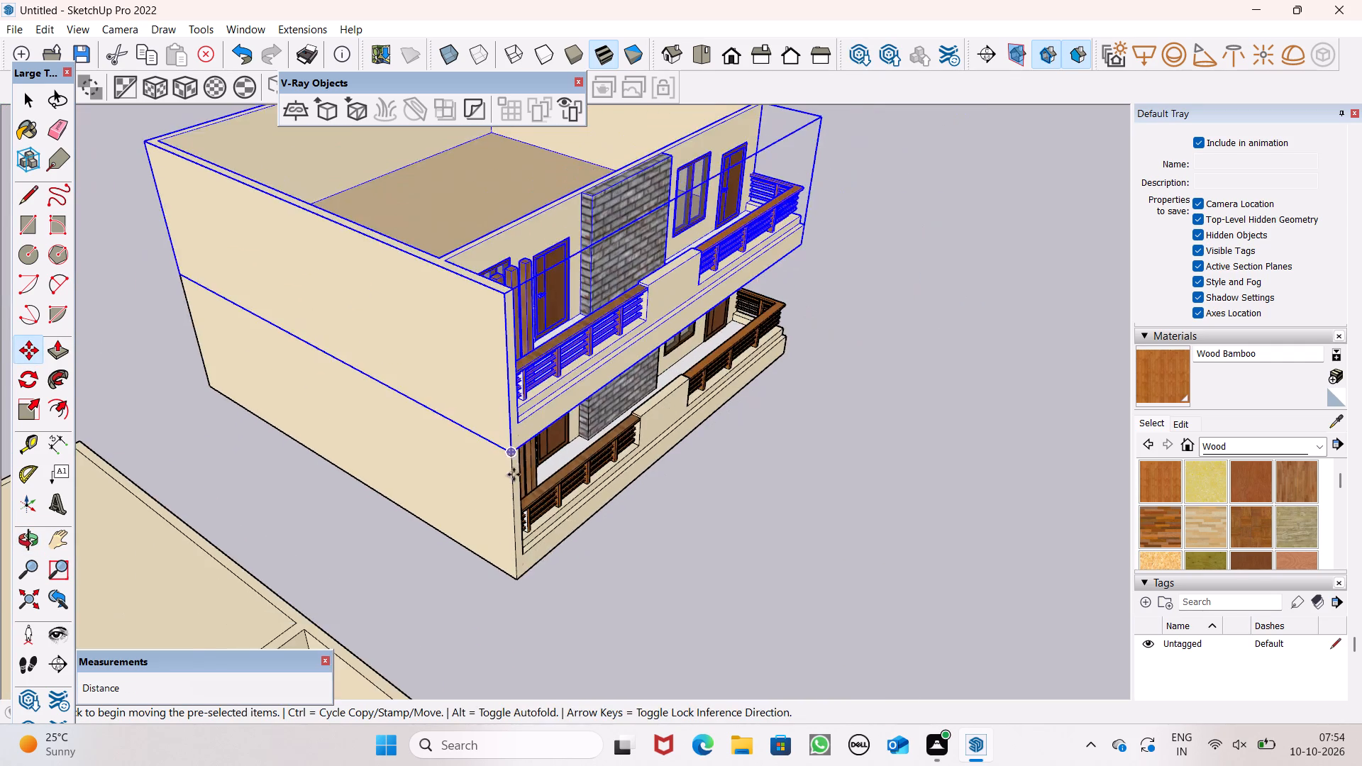
{"action": "scroll", "coordinate": [516, 478], "scroll_direction": "down", "scroll_amount": 6}
{"action": "scroll", "coordinate": [535, 299], "scroll_direction": "up", "scroll_amount": 4}
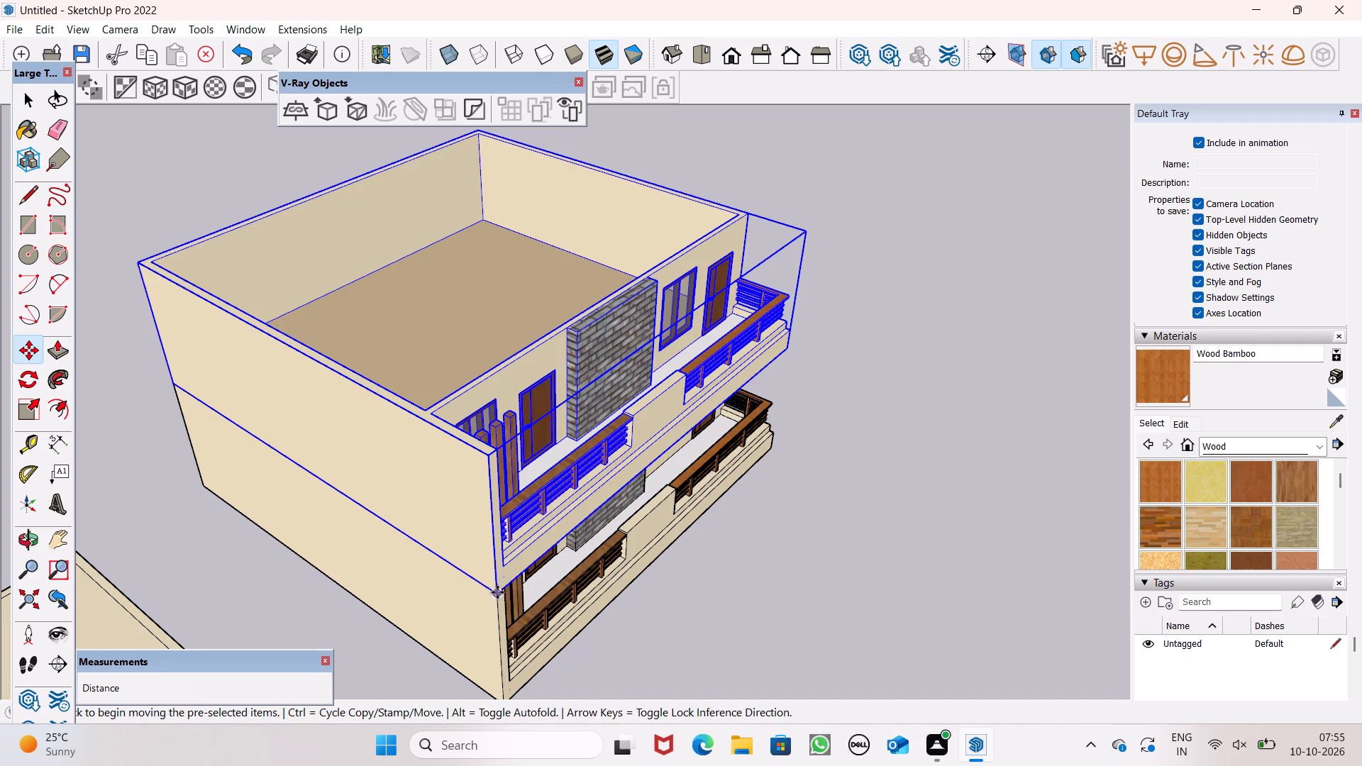
{"action": "left_click_drag", "start_coordinate": [497, 592], "coordinate": [489, 455]}
{"action": "key", "text": "space"}
{"action": "left_click", "coordinate": [882, 536]}
Examine the three-level stack beside the separate ground storey from the front and from above.
{"action": "scroll", "coordinate": [873, 512], "scroll_direction": "down", "scroll_amount": 6}
{"action": "middle_click_drag", "start_coordinate": [879, 514], "coordinate": [504, 425]}
{"action": "scroll", "coordinate": [575, 411], "scroll_direction": "down", "scroll_amount": 5}
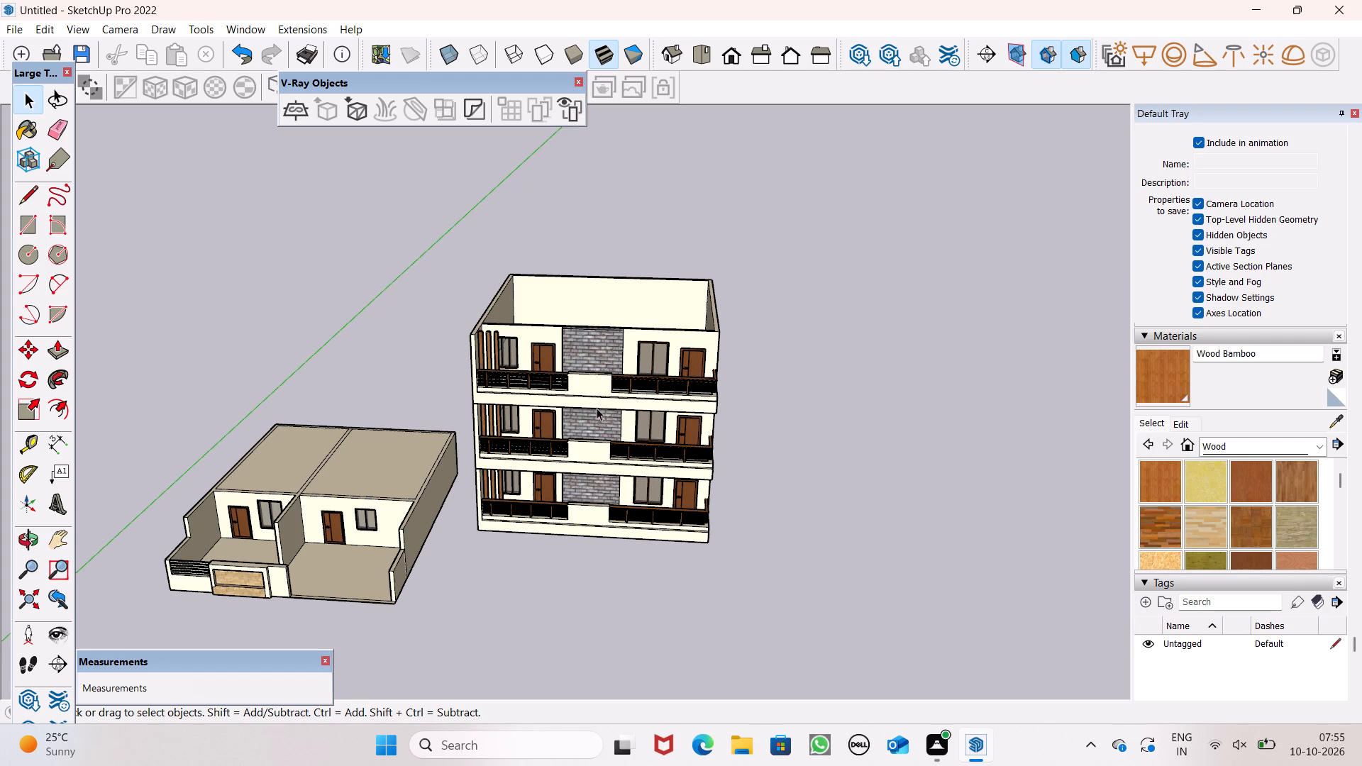
{"action": "scroll", "coordinate": [883, 72], "scroll_direction": "up", "scroll_amount": 1}
{"action": "middle_click_drag", "start_coordinate": [633, 247], "coordinate": [653, 450]}
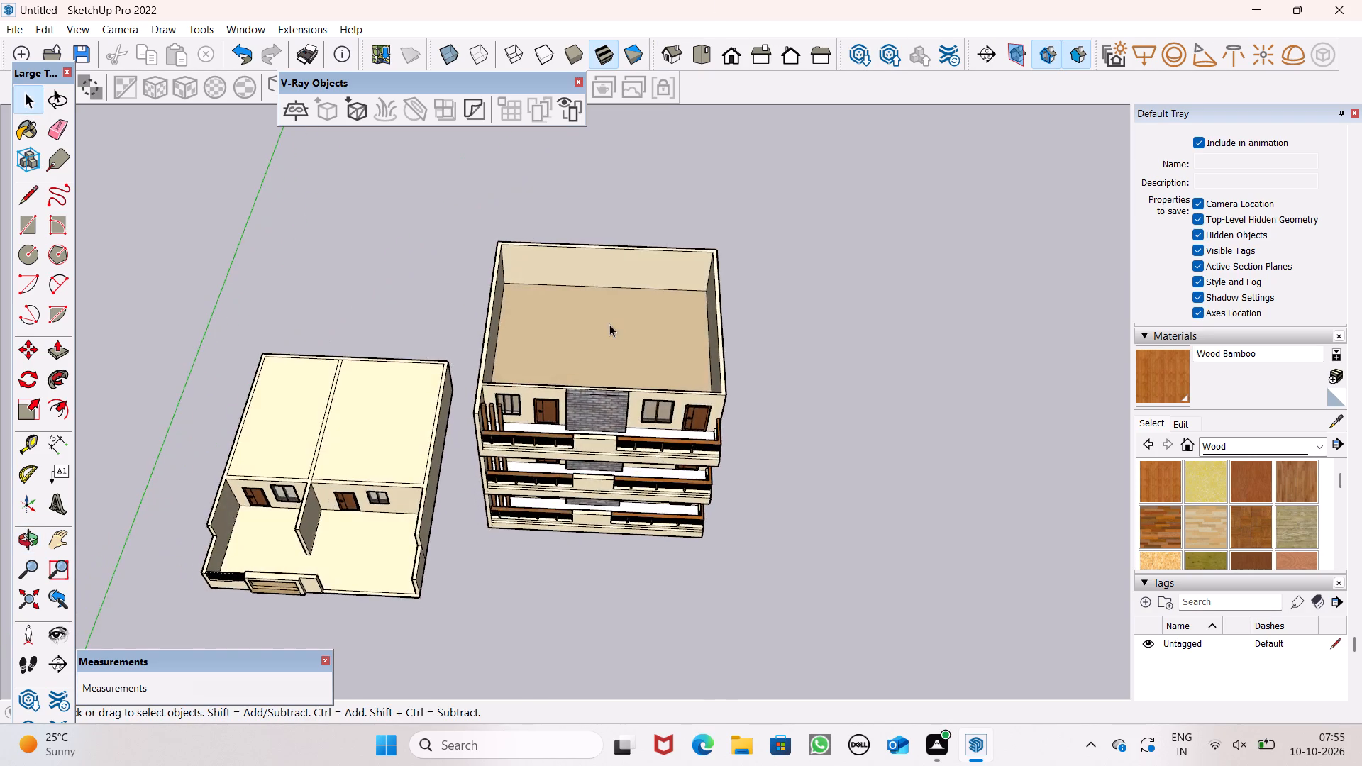
{"action": "scroll", "coordinate": [609, 323], "scroll_direction": "up", "scroll_amount": 3}
{"action": "scroll", "coordinate": [553, 418], "scroll_direction": "up", "scroll_amount": 2}
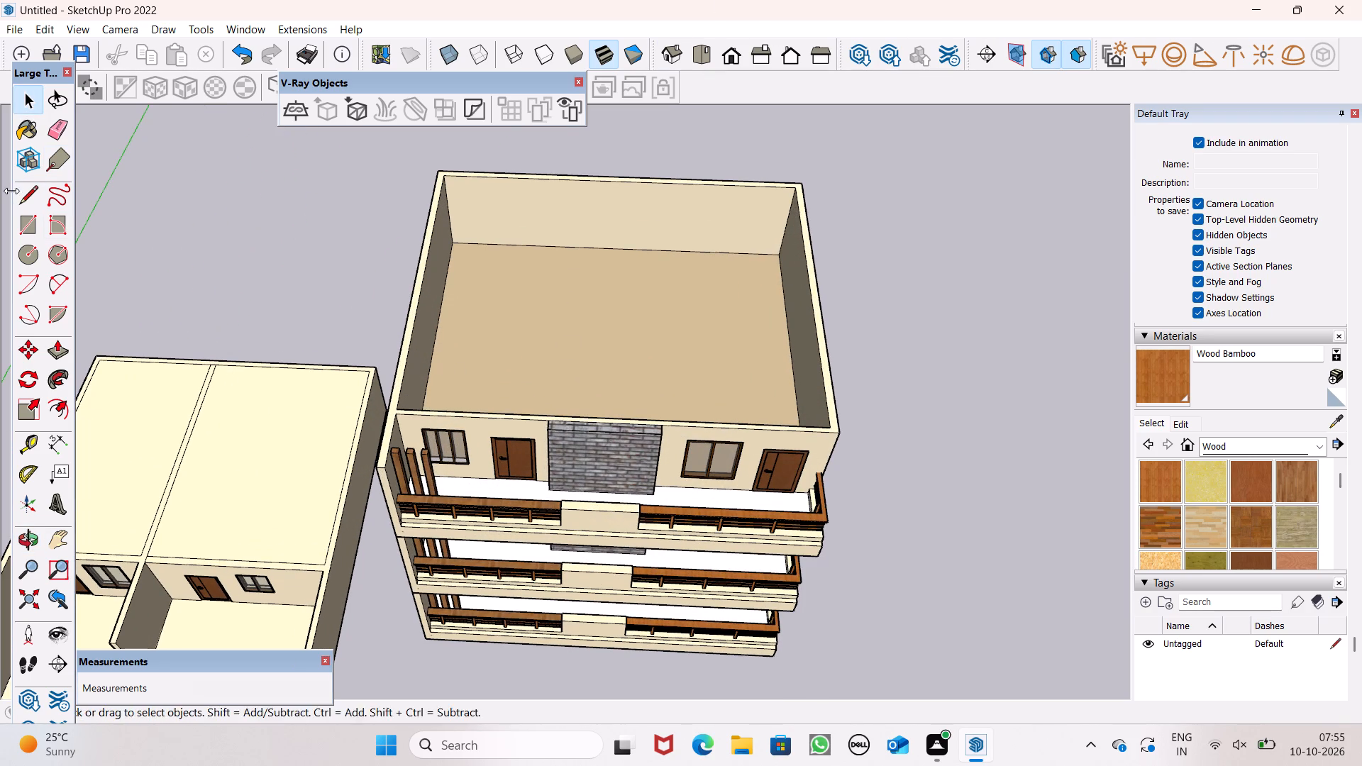
{"action": "scroll", "coordinate": [453, 357], "scroll_direction": "down", "scroll_amount": 4}
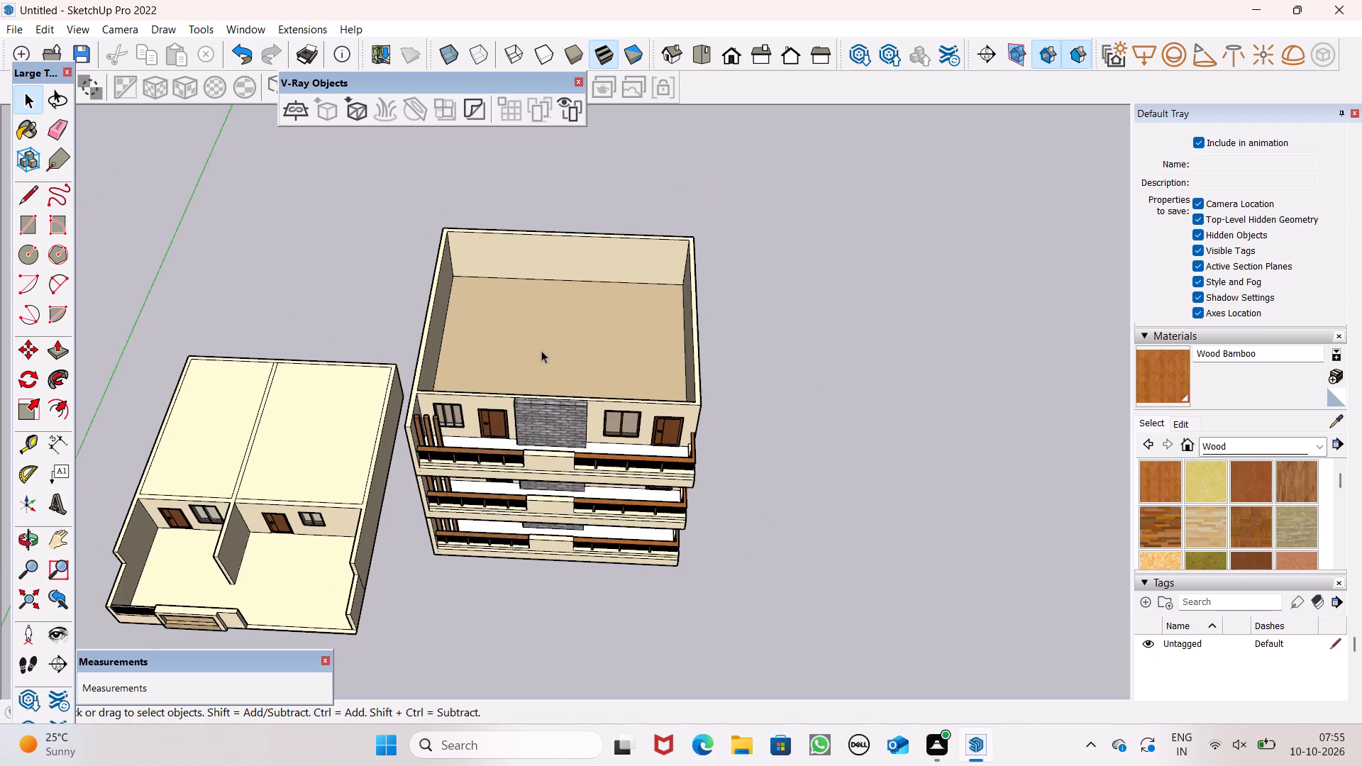
Combine the three stacked storeys into a single group.
{"action": "scroll", "coordinate": [543, 352], "scroll_direction": "down", "scroll_amount": 4}
{"action": "middle_click_drag", "start_coordinate": [566, 411], "coordinate": [571, 264]}
{"action": "scroll", "coordinate": [565, 267], "scroll_direction": "up", "scroll_amount": 1}
{"action": "scroll", "coordinate": [558, 370], "scroll_direction": "up", "scroll_amount": 4}
{"action": "left_click", "coordinate": [557, 348]}
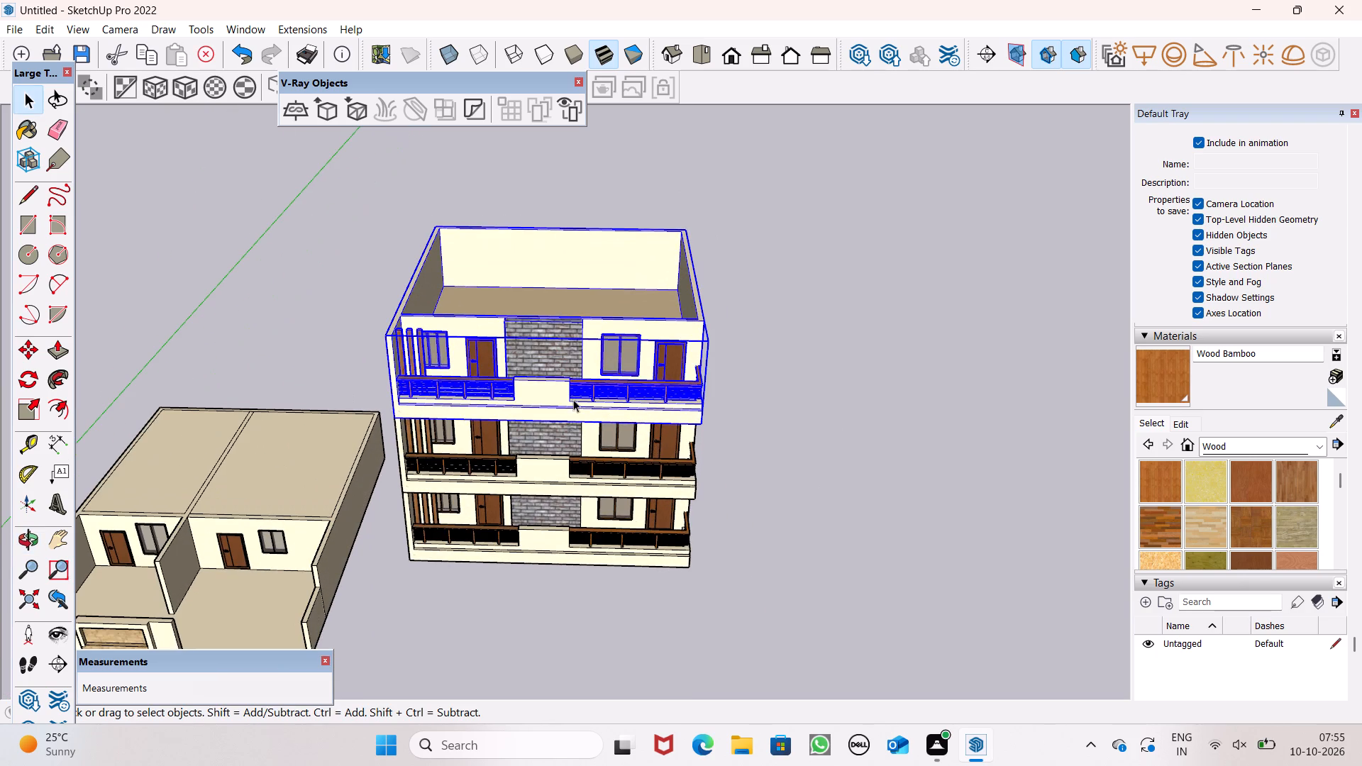
{"action": "left_click", "coordinate": [565, 442]}
{"action": "left_click", "coordinate": [603, 384]}
{"action": "left_click", "coordinate": [581, 443], "text": "ctrl"}
{"action": "left_click", "coordinate": [595, 545], "text": "ctrl"}
{"action": "right_click", "coordinate": [595, 543], "text": "ctrl"}
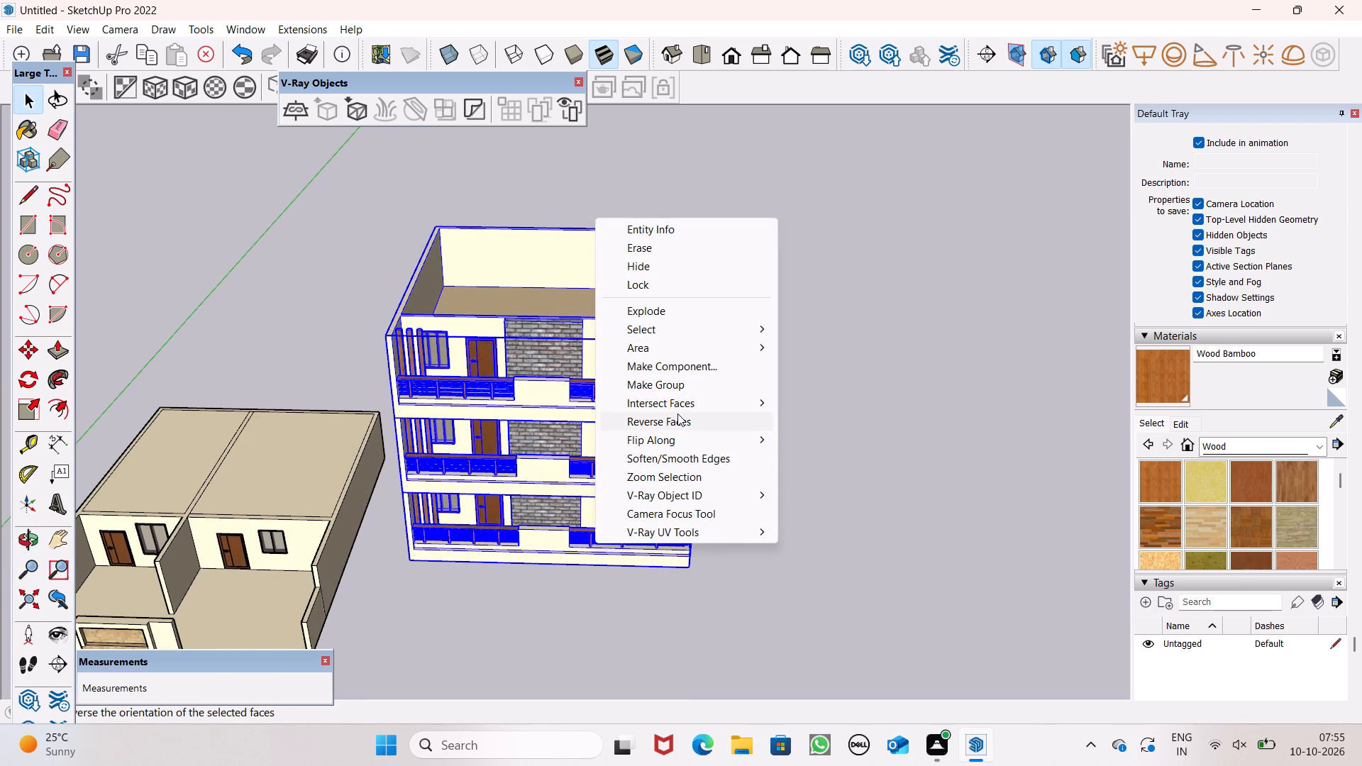
{"action": "left_click", "coordinate": [670, 384], "text": "ctrl"}
{"action": "left_click", "coordinate": [753, 449]}
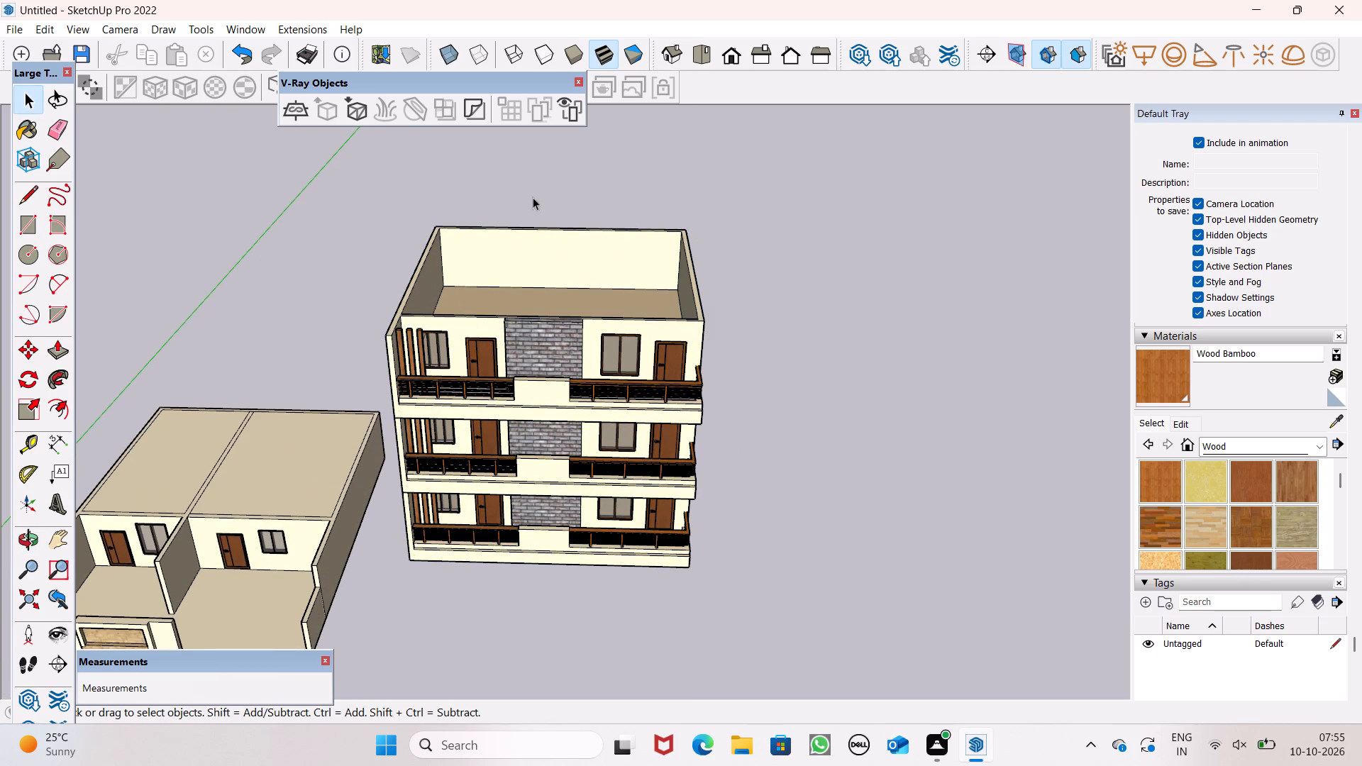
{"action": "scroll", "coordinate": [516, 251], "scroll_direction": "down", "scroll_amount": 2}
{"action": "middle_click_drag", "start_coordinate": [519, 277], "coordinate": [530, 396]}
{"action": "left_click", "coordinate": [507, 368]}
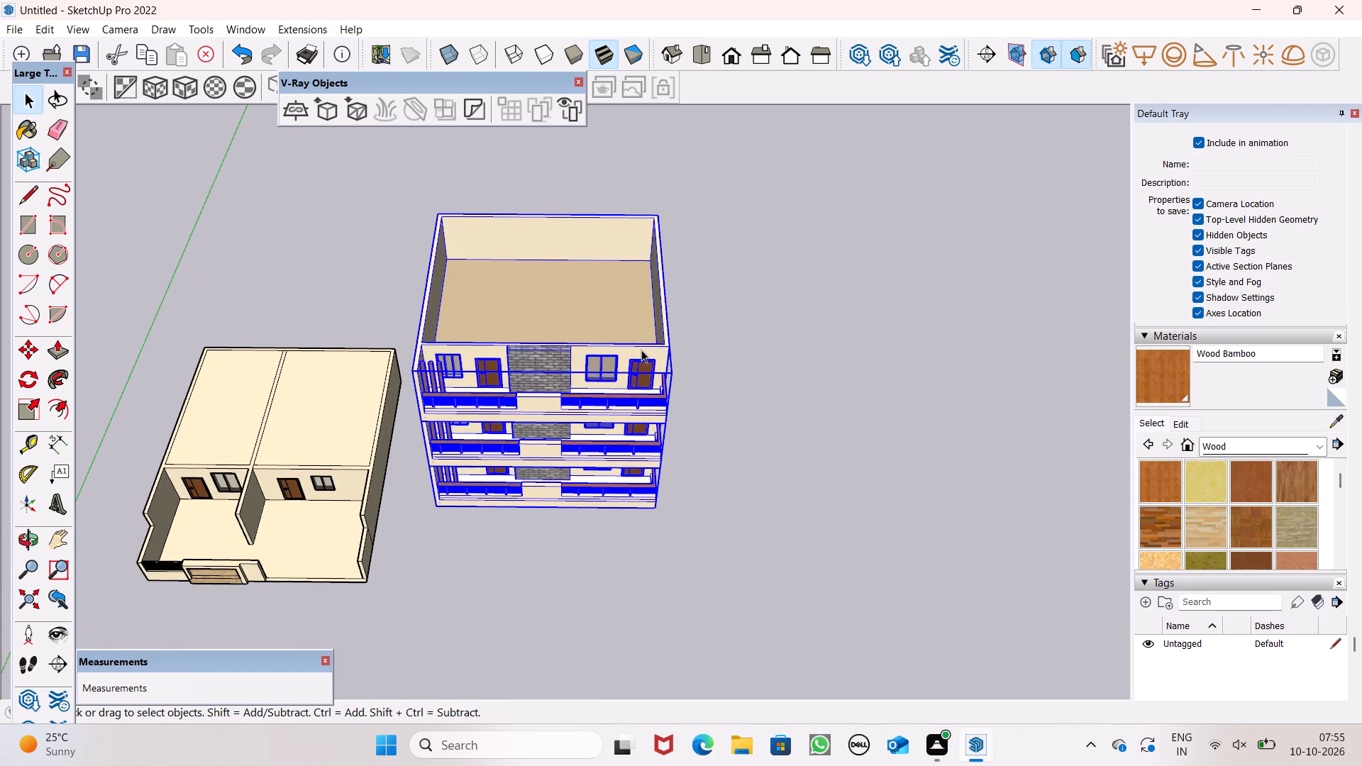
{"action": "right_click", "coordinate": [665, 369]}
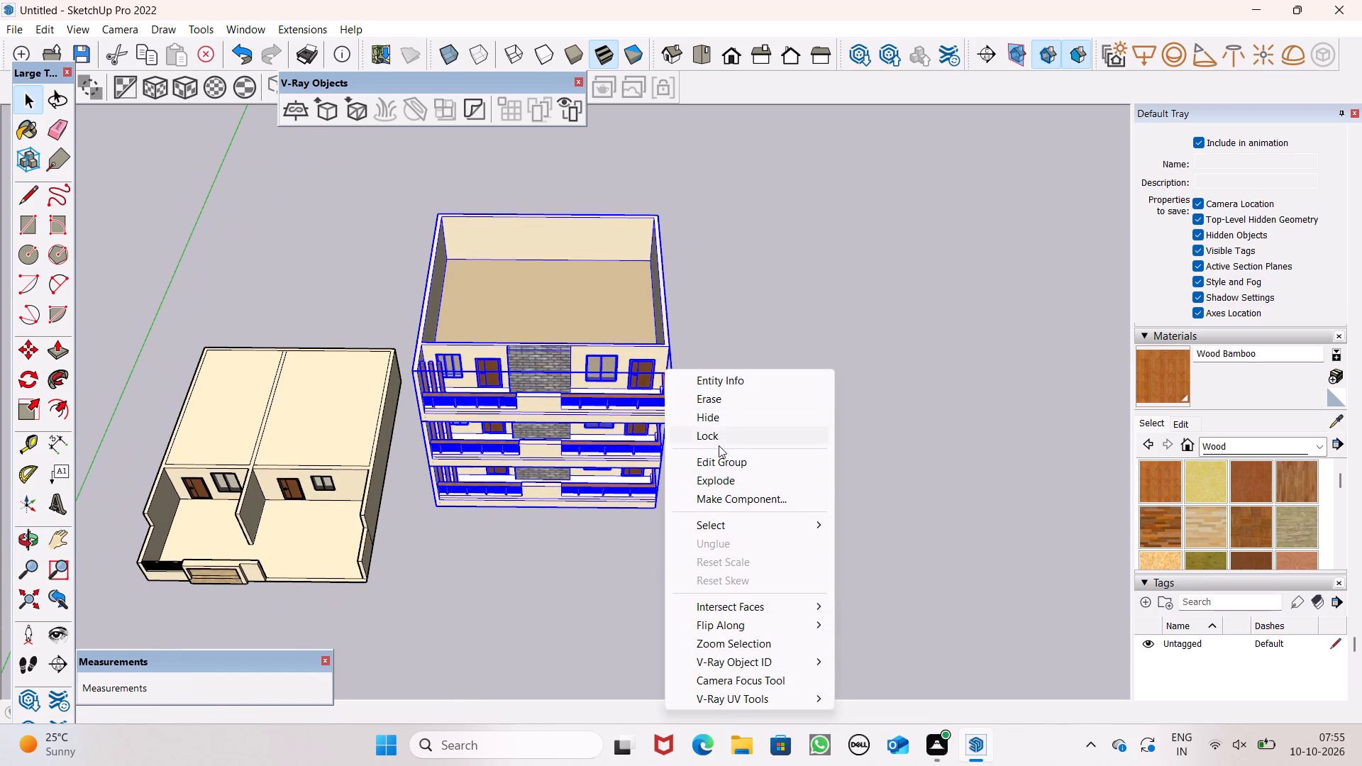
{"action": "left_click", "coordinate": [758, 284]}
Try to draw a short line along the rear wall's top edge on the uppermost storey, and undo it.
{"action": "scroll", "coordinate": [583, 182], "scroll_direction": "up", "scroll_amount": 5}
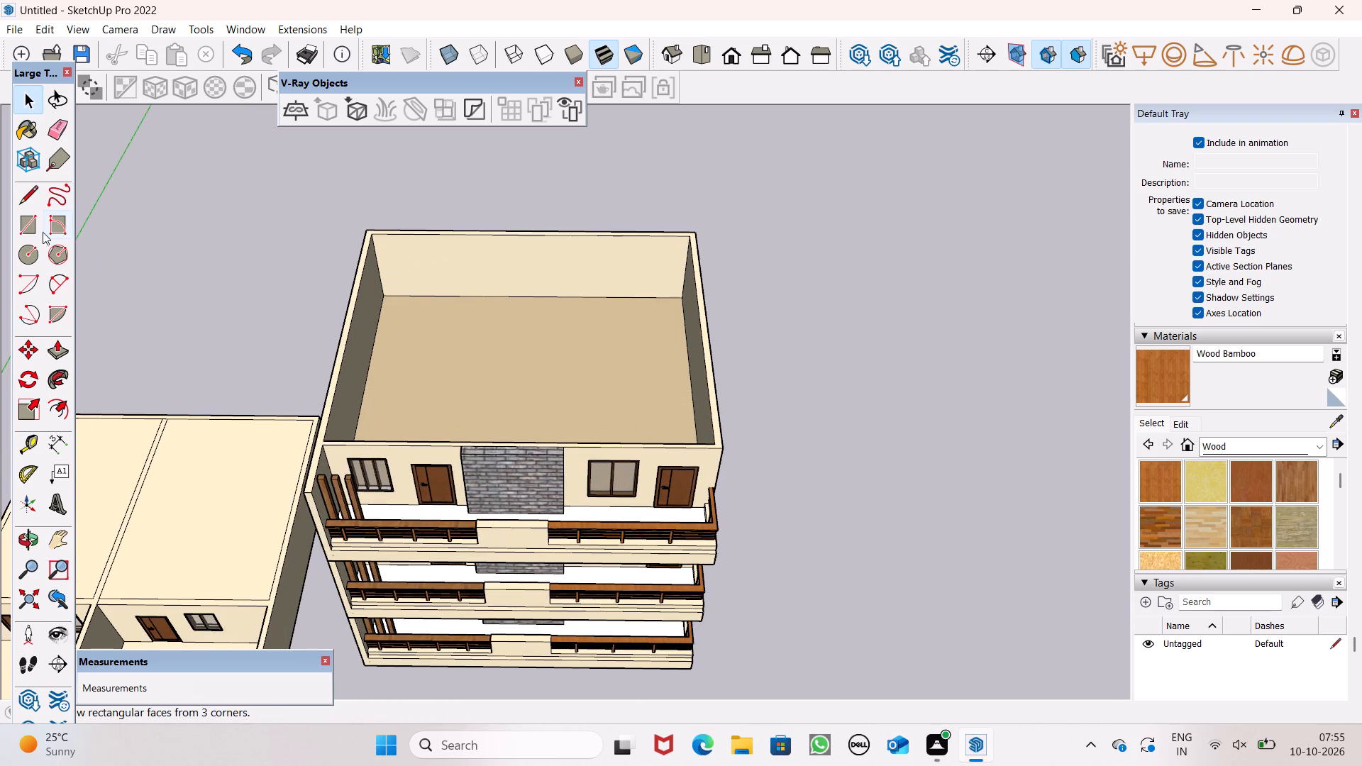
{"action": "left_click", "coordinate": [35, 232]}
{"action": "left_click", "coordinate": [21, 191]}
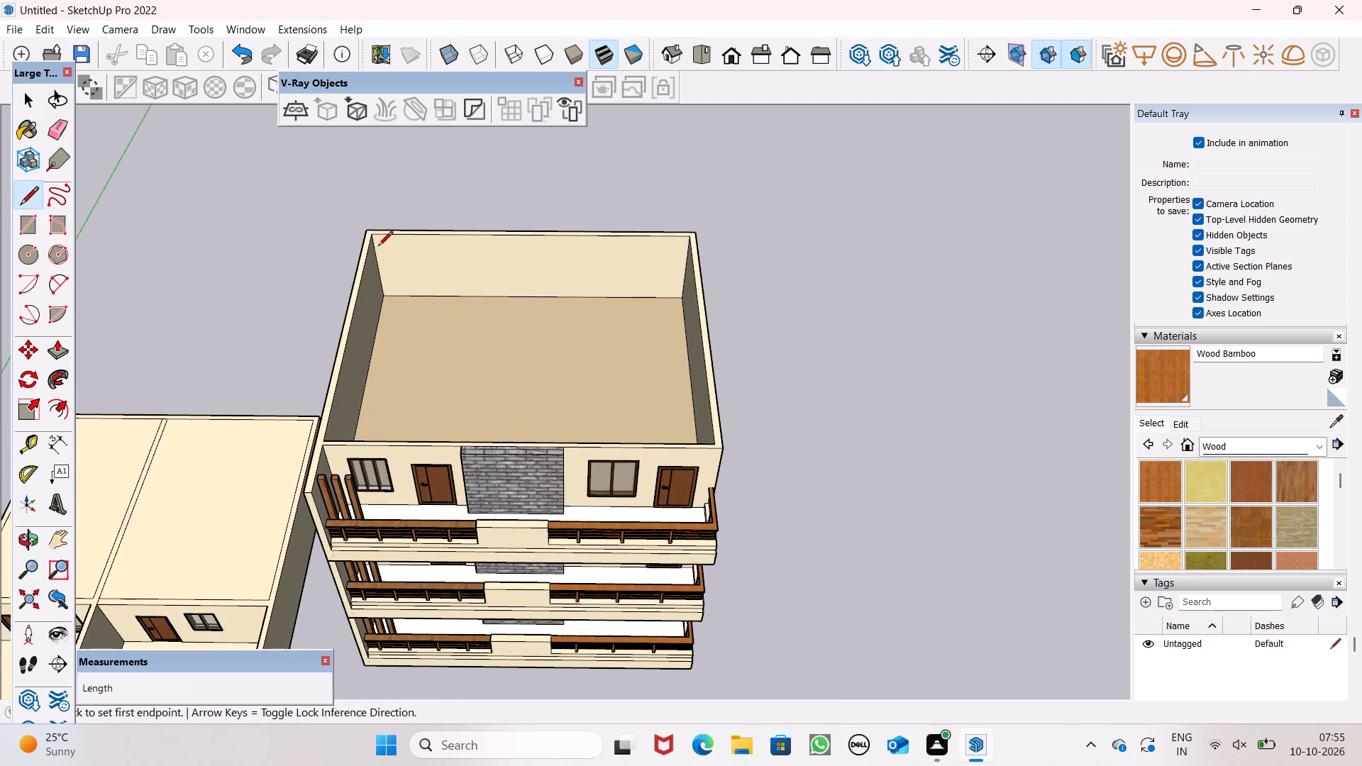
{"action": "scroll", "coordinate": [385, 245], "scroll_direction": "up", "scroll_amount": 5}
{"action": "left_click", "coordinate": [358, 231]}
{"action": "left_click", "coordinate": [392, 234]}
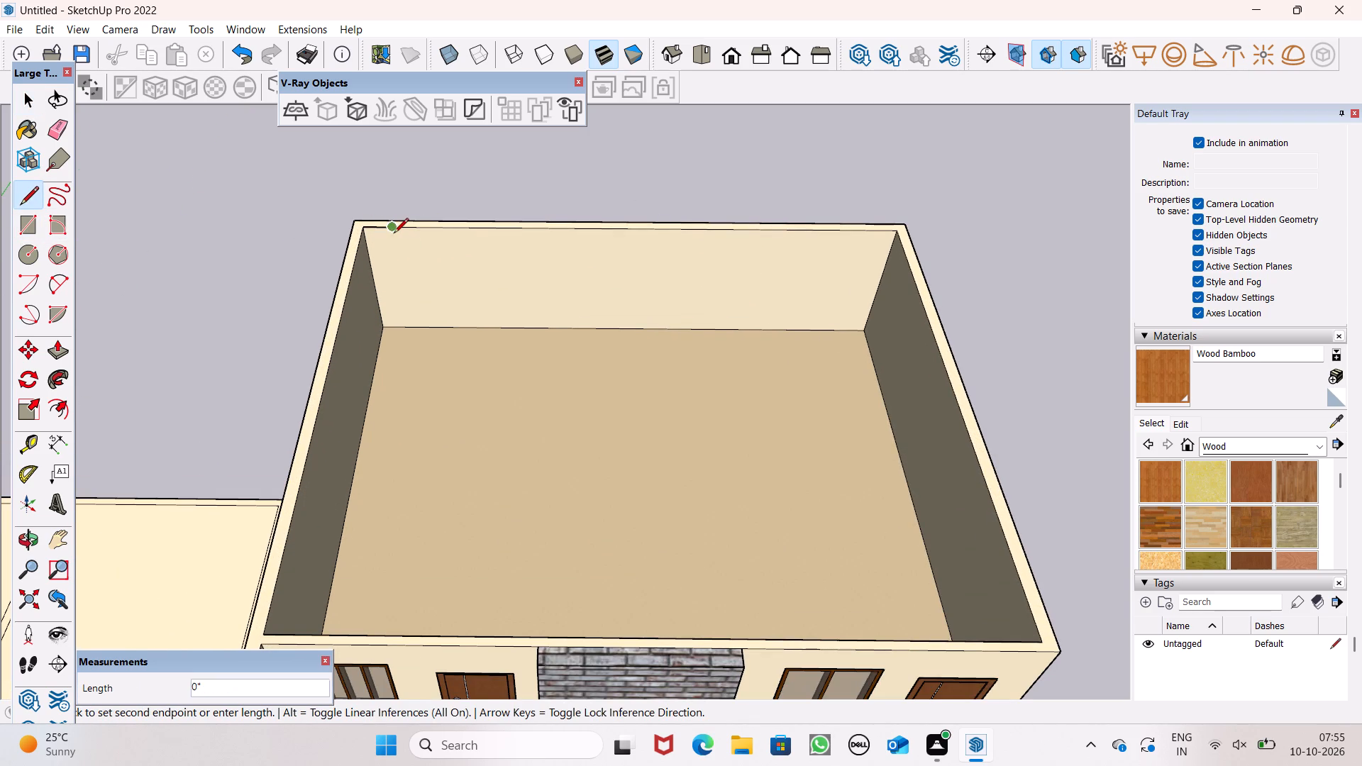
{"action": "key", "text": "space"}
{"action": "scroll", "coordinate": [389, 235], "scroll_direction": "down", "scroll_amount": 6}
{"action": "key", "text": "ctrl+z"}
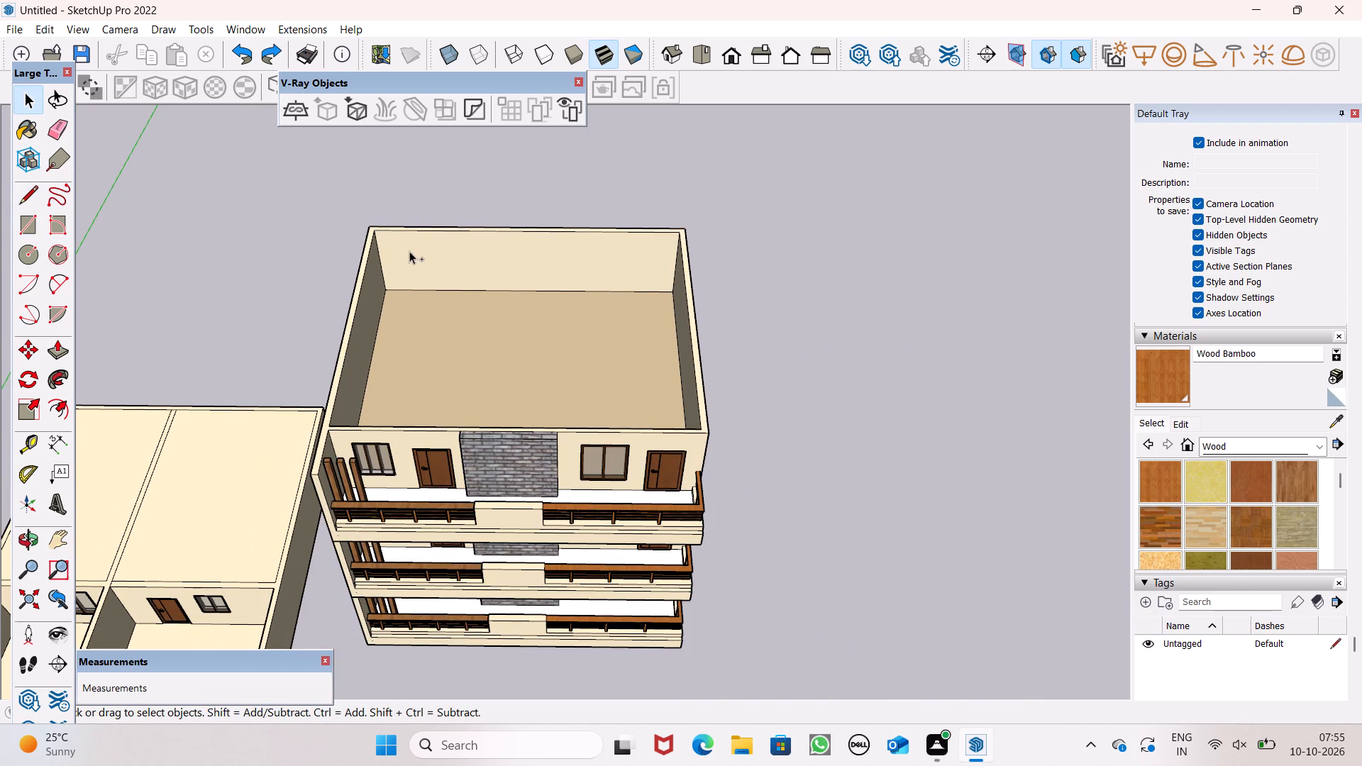
Explode the group that holds all three stacked storeys.
{"action": "left_click", "coordinate": [480, 328]}
{"action": "right_click", "coordinate": [470, 327]}
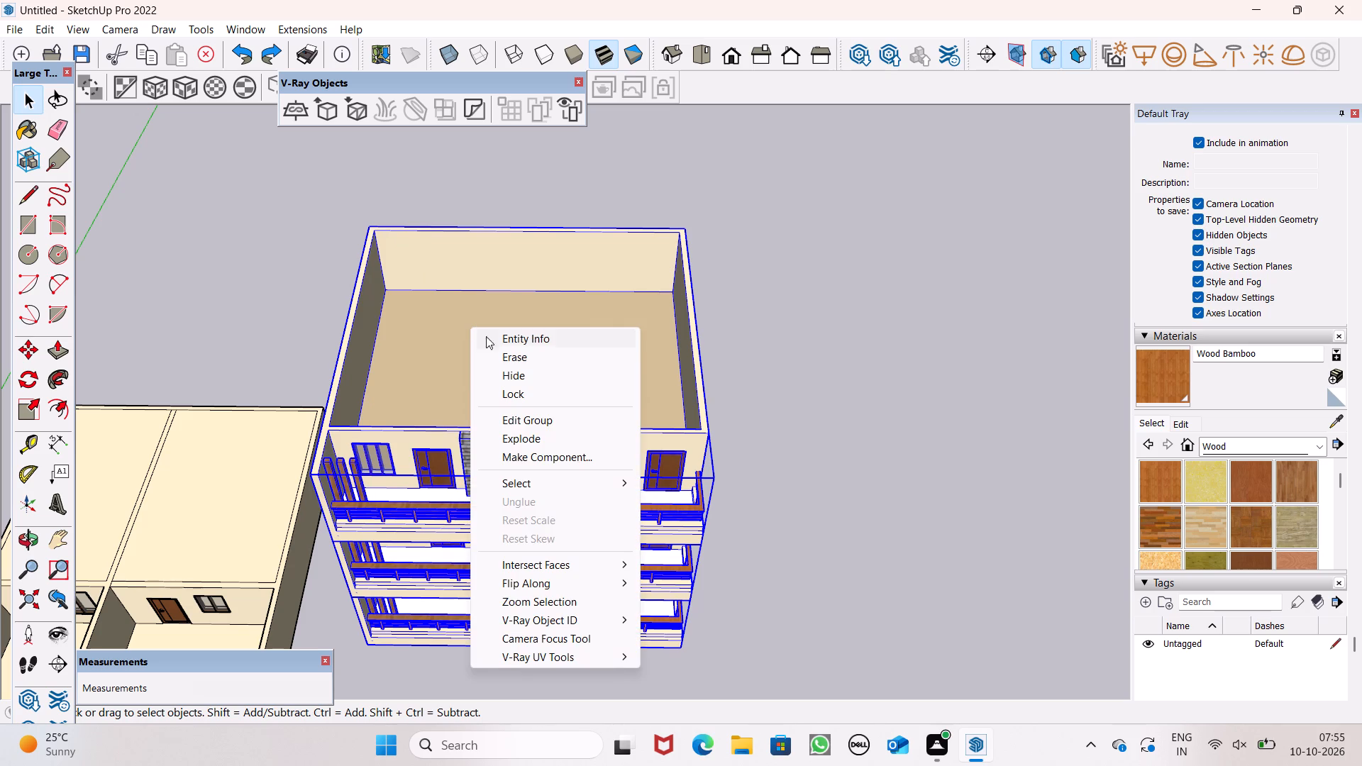
{"action": "left_click", "coordinate": [514, 435]}
{"action": "left_click", "coordinate": [774, 400]}
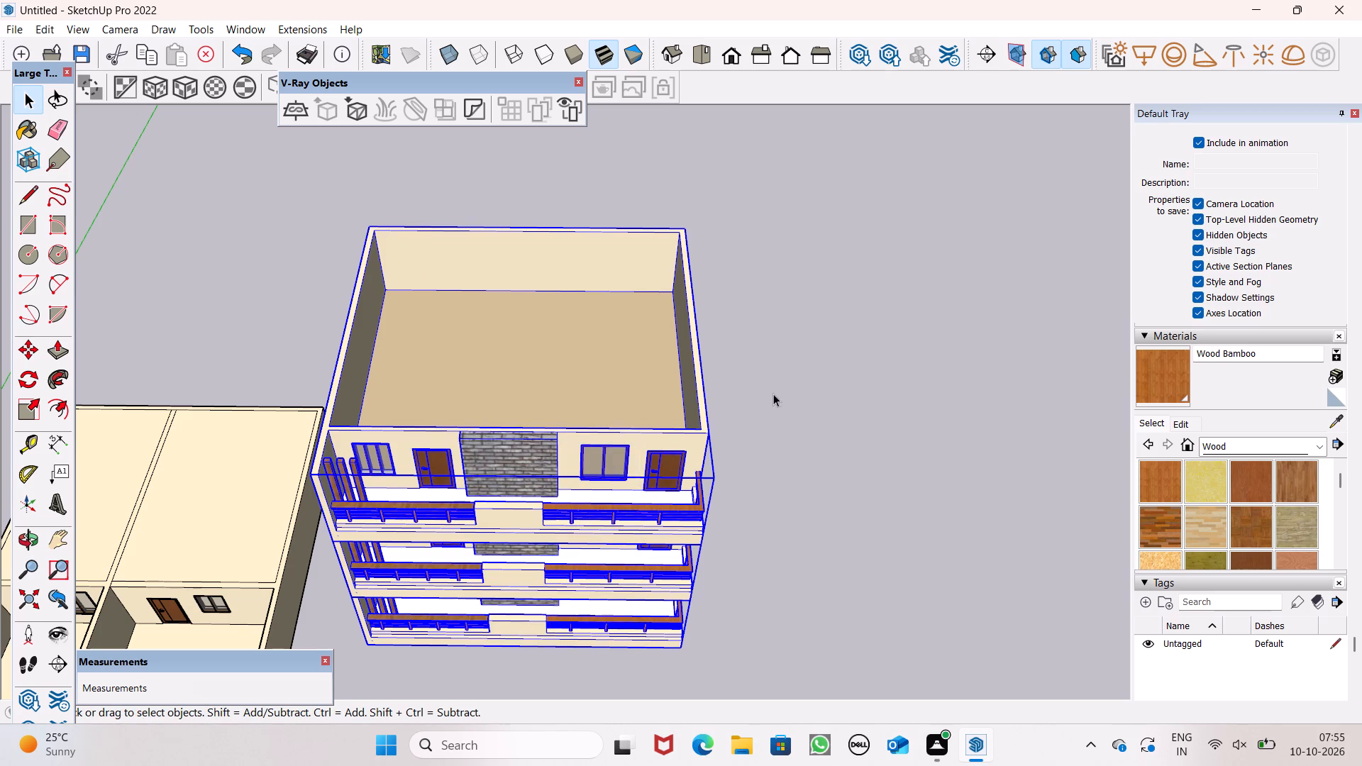
Explode the uppermost storey's own group into loose geometry.
{"action": "left_click", "coordinate": [697, 421]}
{"action": "right_click", "coordinate": [699, 406]}
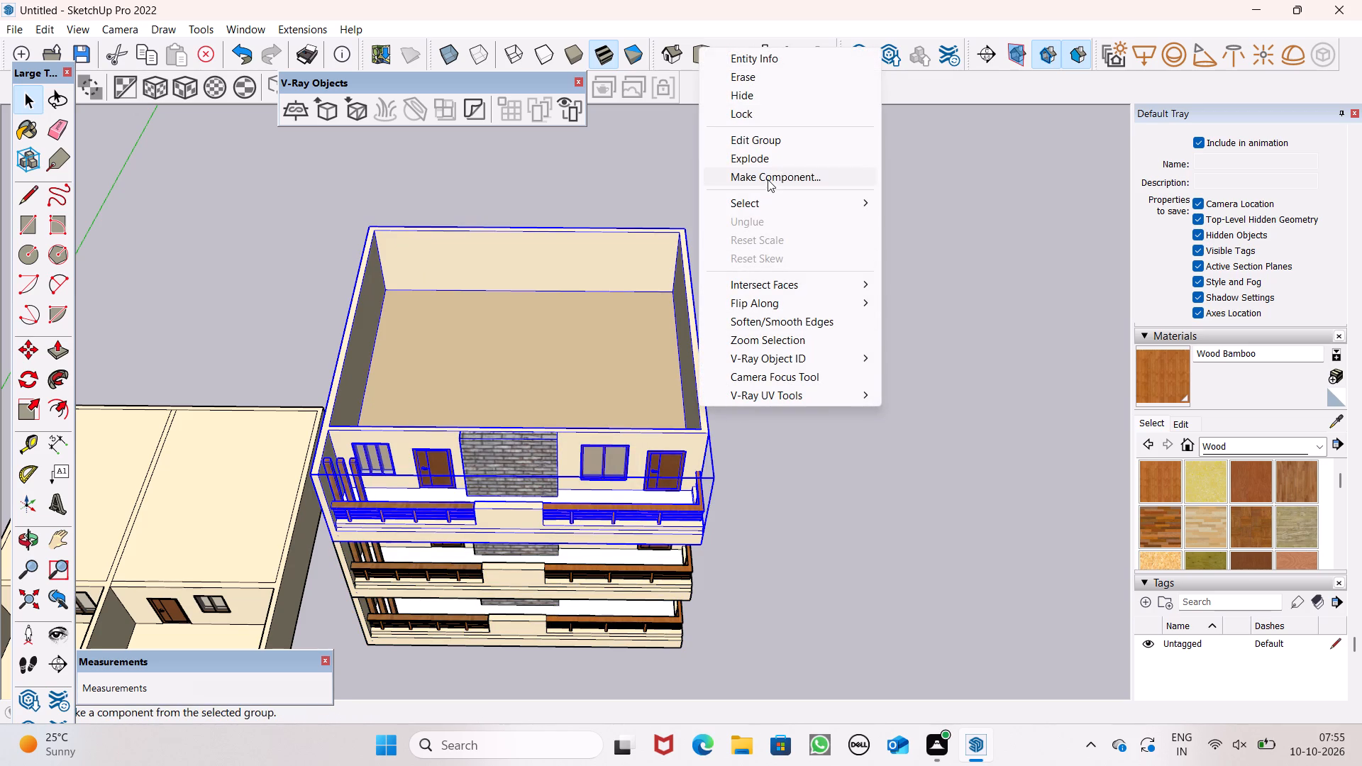
{"action": "left_click", "coordinate": [778, 157]}
{"action": "left_click", "coordinate": [734, 306]}
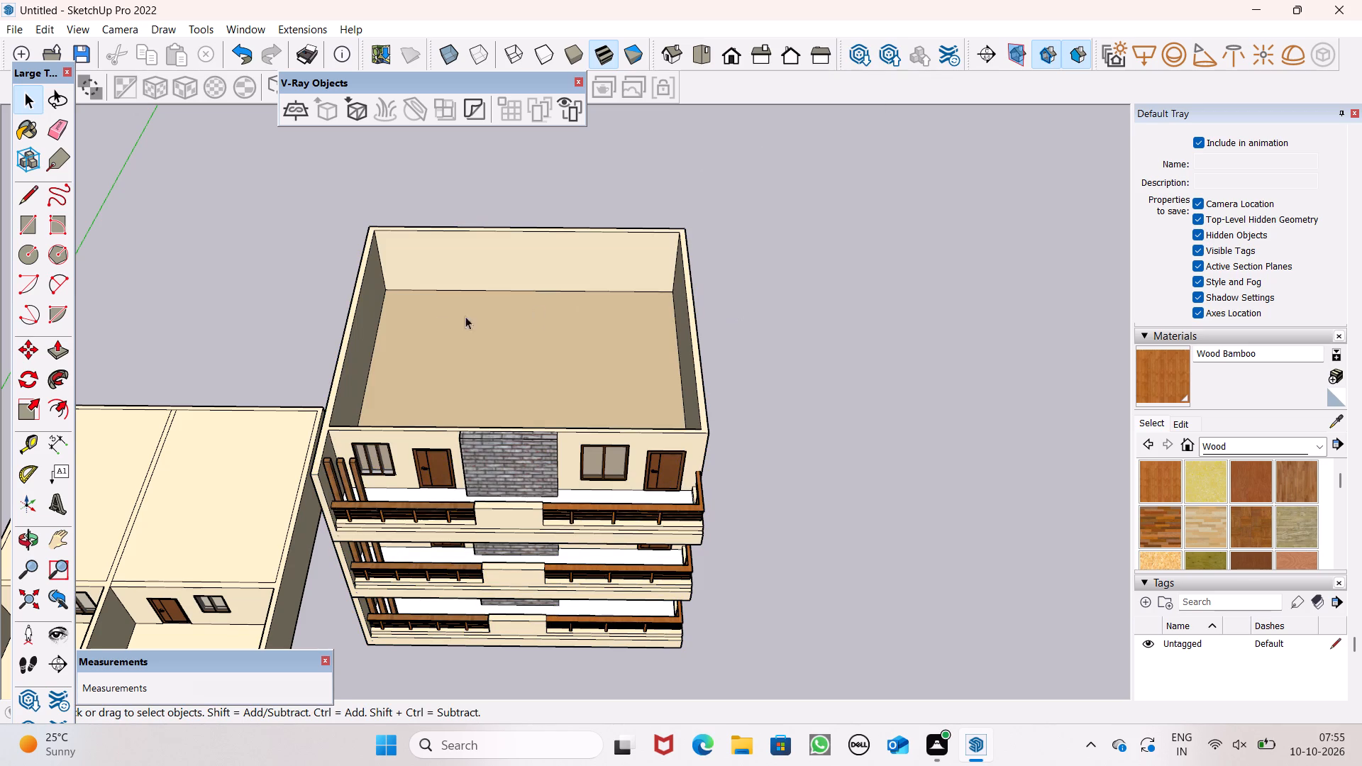
Trace a short line on the inner top edge of the uppermost storey's rear wall to close the open top with a roof face.
{"action": "left_click", "coordinate": [27, 195]}
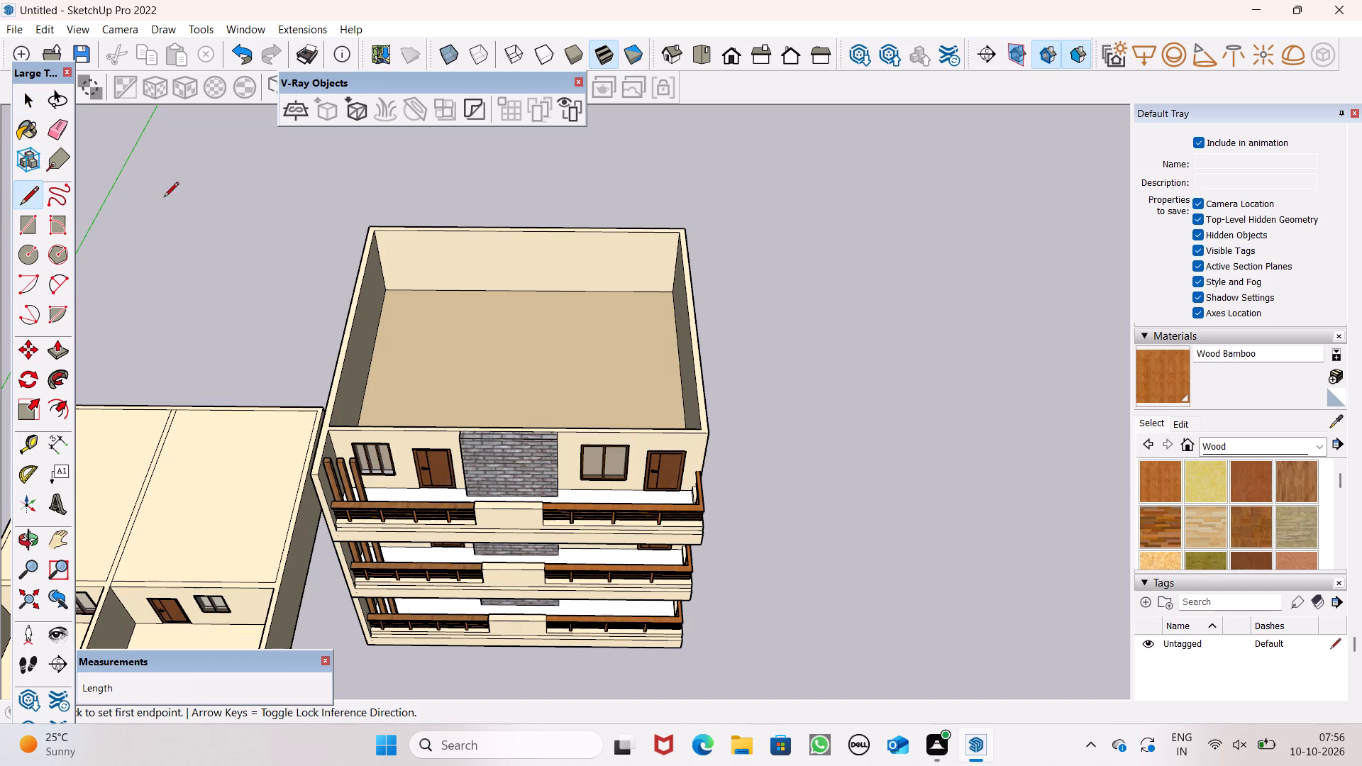
{"action": "scroll", "coordinate": [231, 205], "scroll_direction": "up", "scroll_amount": 6}
{"action": "left_click", "coordinate": [458, 241]}
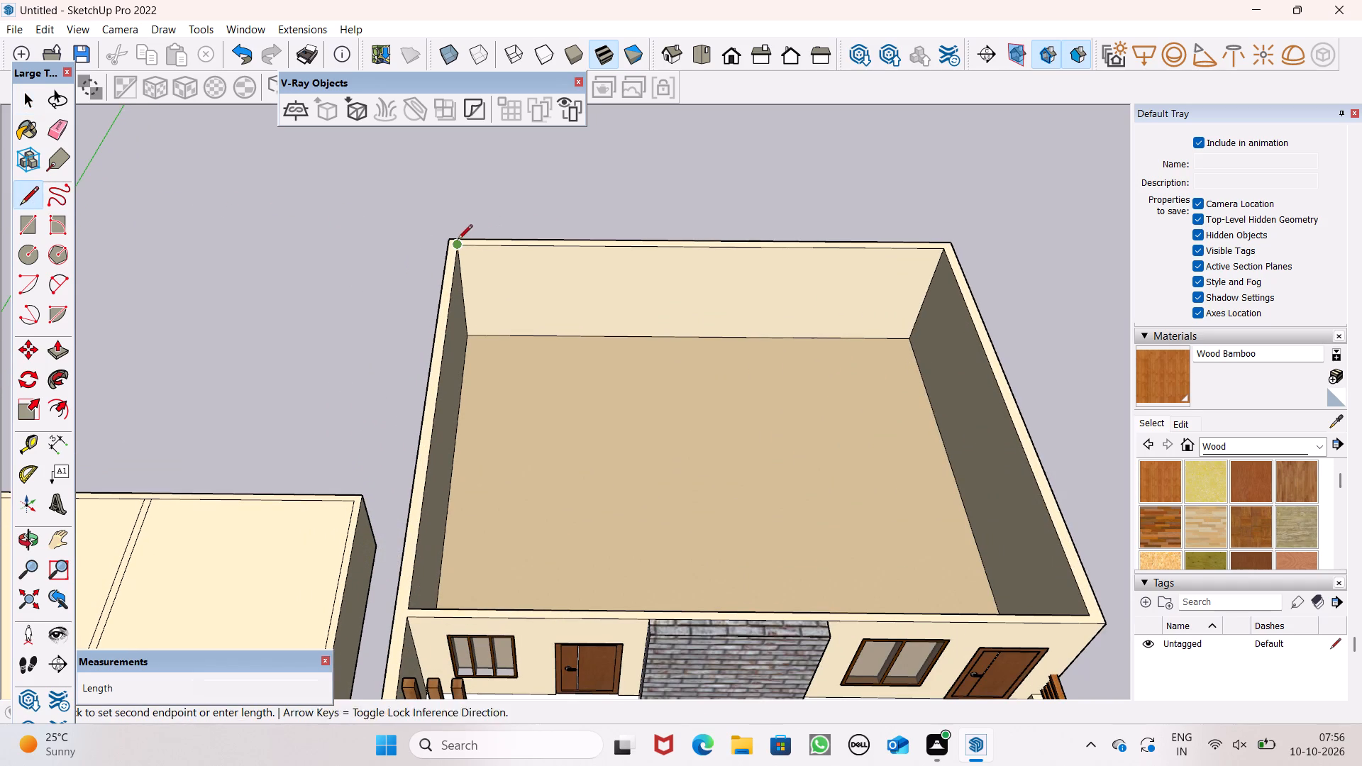
{"action": "left_click", "coordinate": [475, 243]}
{"action": "key", "text": "ctrl+z"}
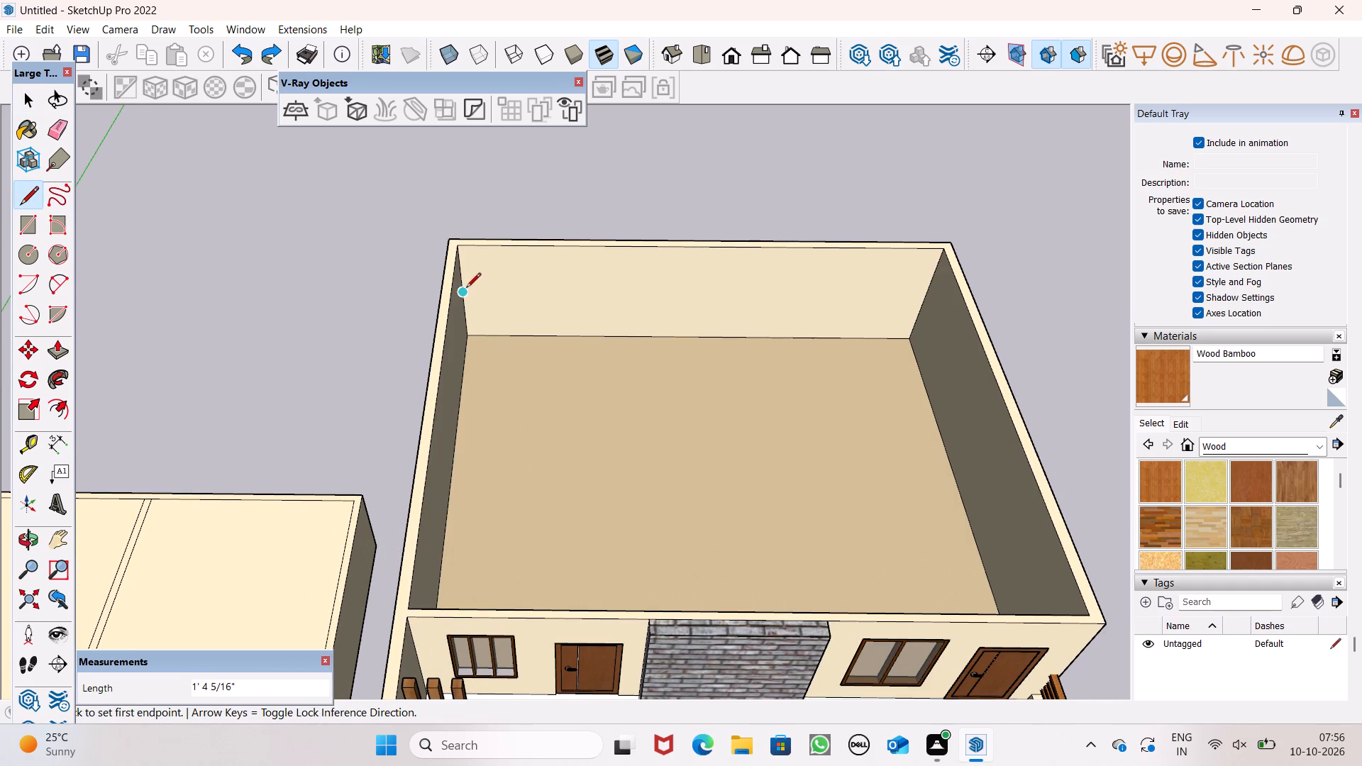
{"action": "left_click", "coordinate": [460, 247]}
{"action": "left_click", "coordinate": [479, 244]}
{"action": "scroll", "coordinate": [411, 222], "scroll_direction": "down", "scroll_amount": 1}
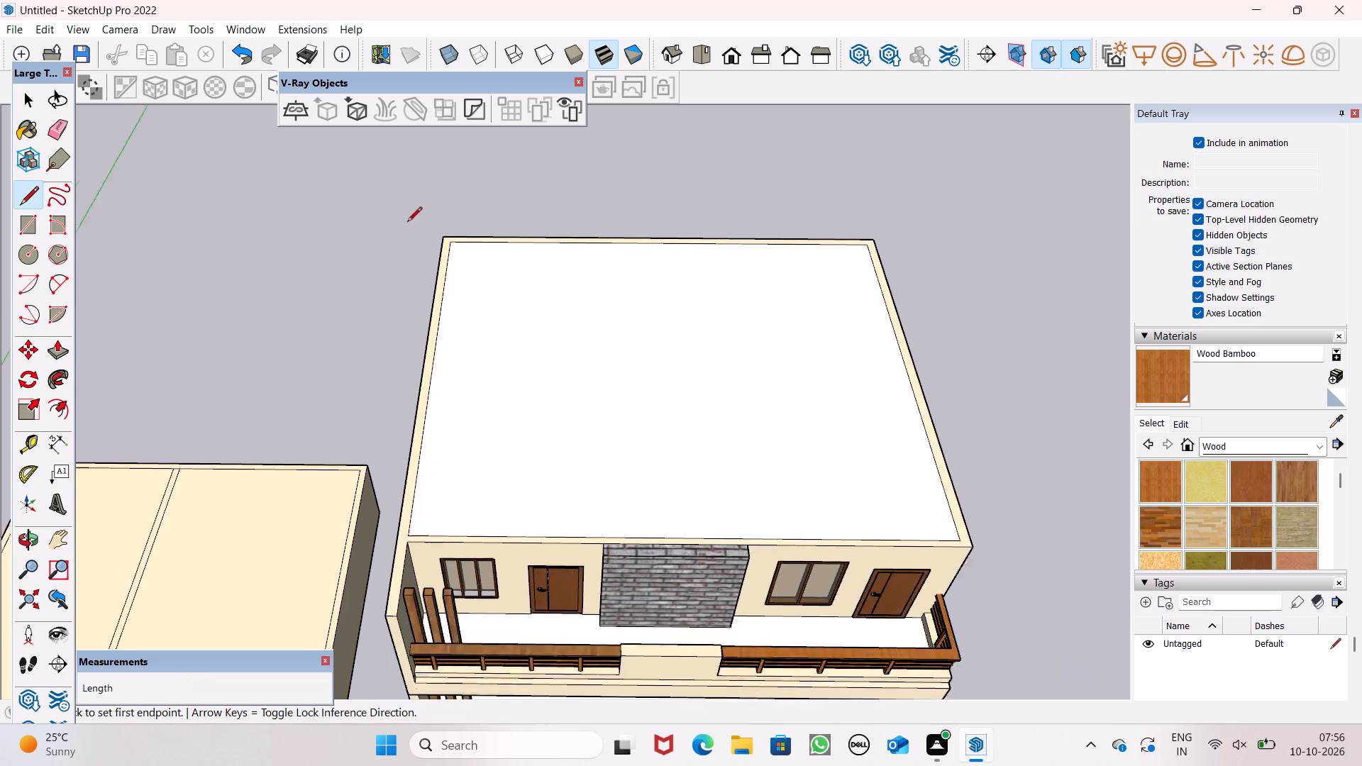
{"action": "scroll", "coordinate": [407, 223], "scroll_direction": "down", "scroll_amount": 2}
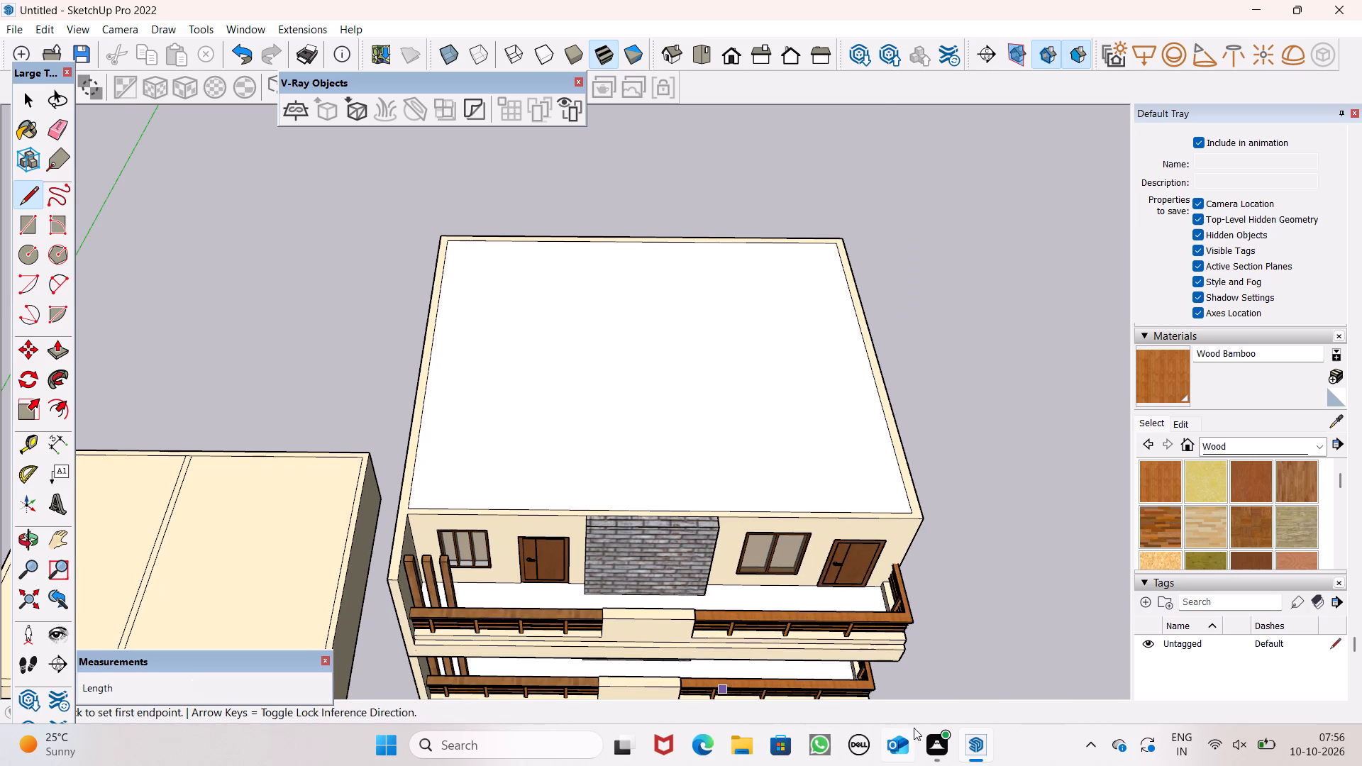
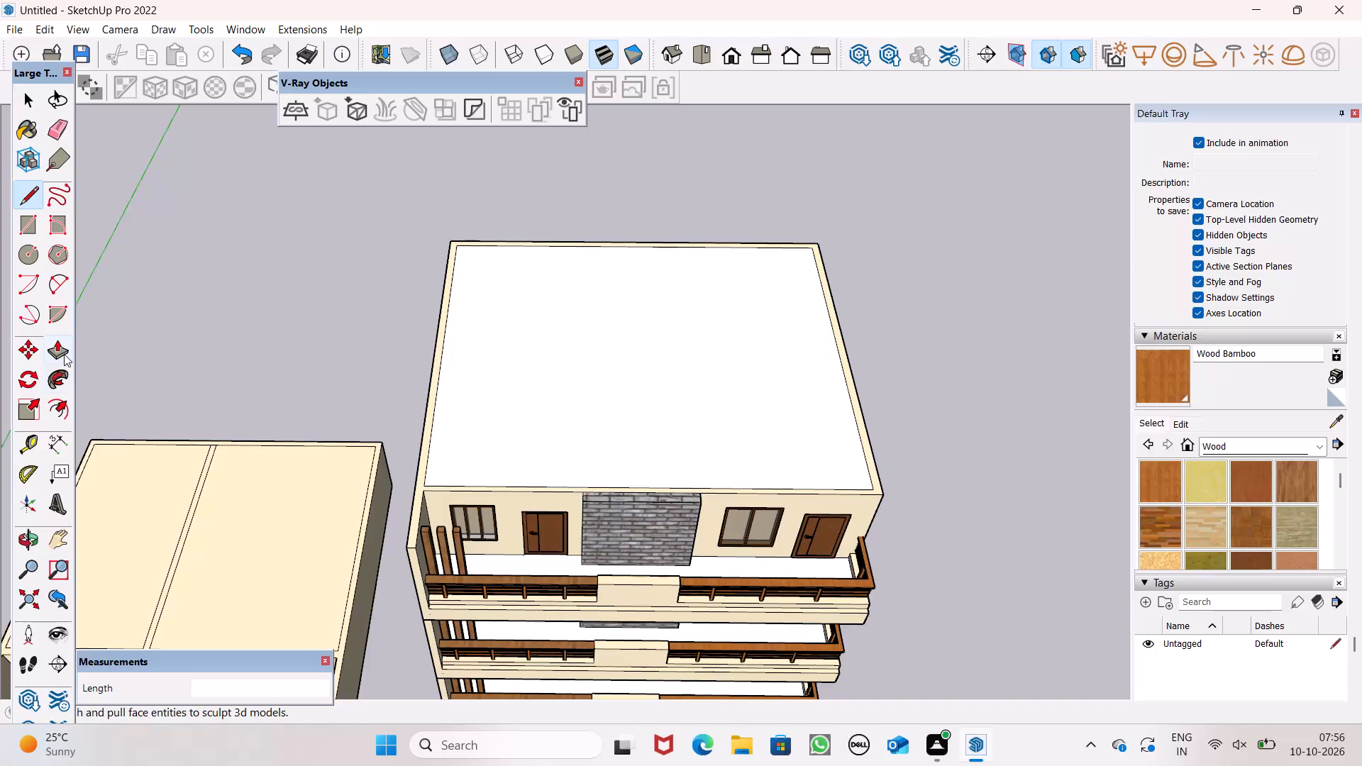
Push/Pull the top faces of the uppermost storey's perimeter walls up 3' to form a parapet around the roof.
{"action": "left_click", "coordinate": [64, 352]}
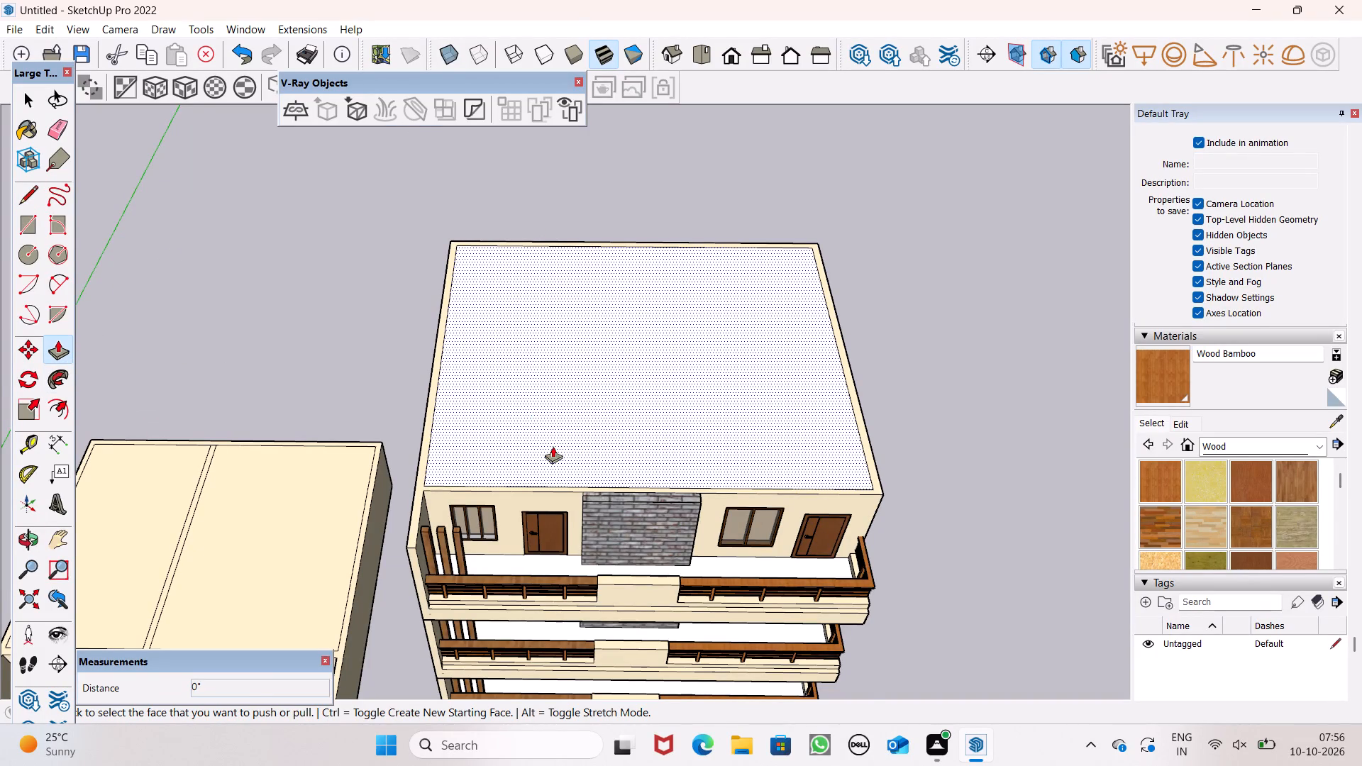
{"action": "scroll", "coordinate": [508, 446], "scroll_direction": "up", "scroll_amount": 3}
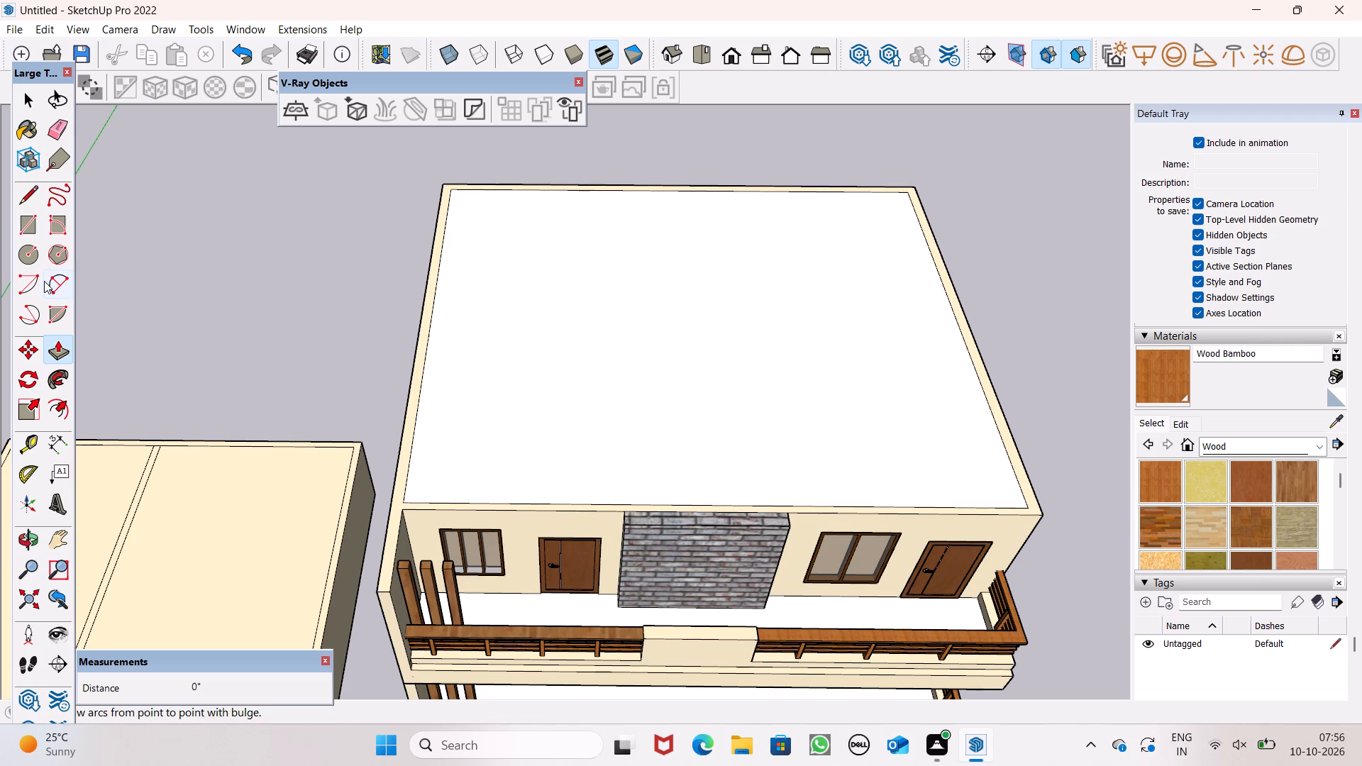
{"action": "scroll", "coordinate": [141, 324], "scroll_direction": "down", "scroll_amount": 1}
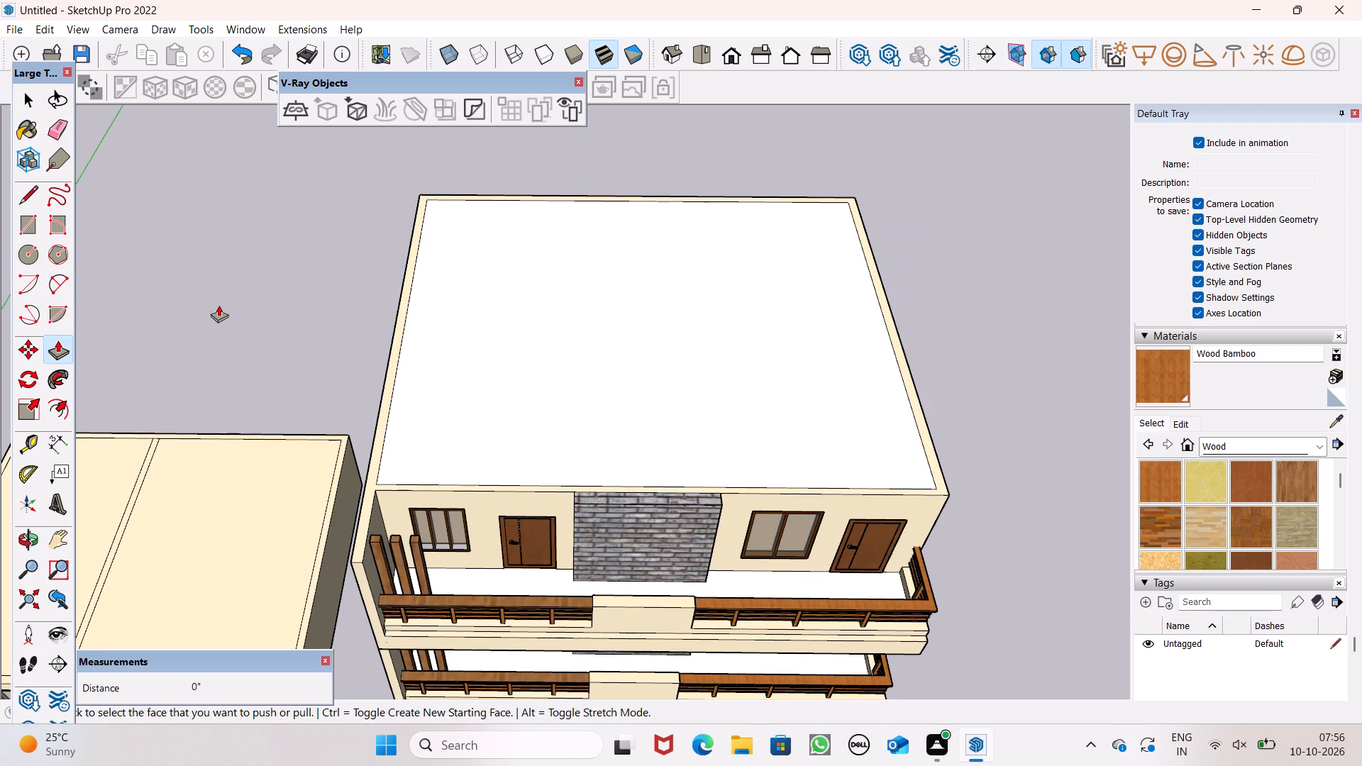
{"action": "scroll", "coordinate": [560, 508], "scroll_direction": "up", "scroll_amount": 1}
{"action": "middle_click_drag", "start_coordinate": [558, 506], "coordinate": [603, 532]}
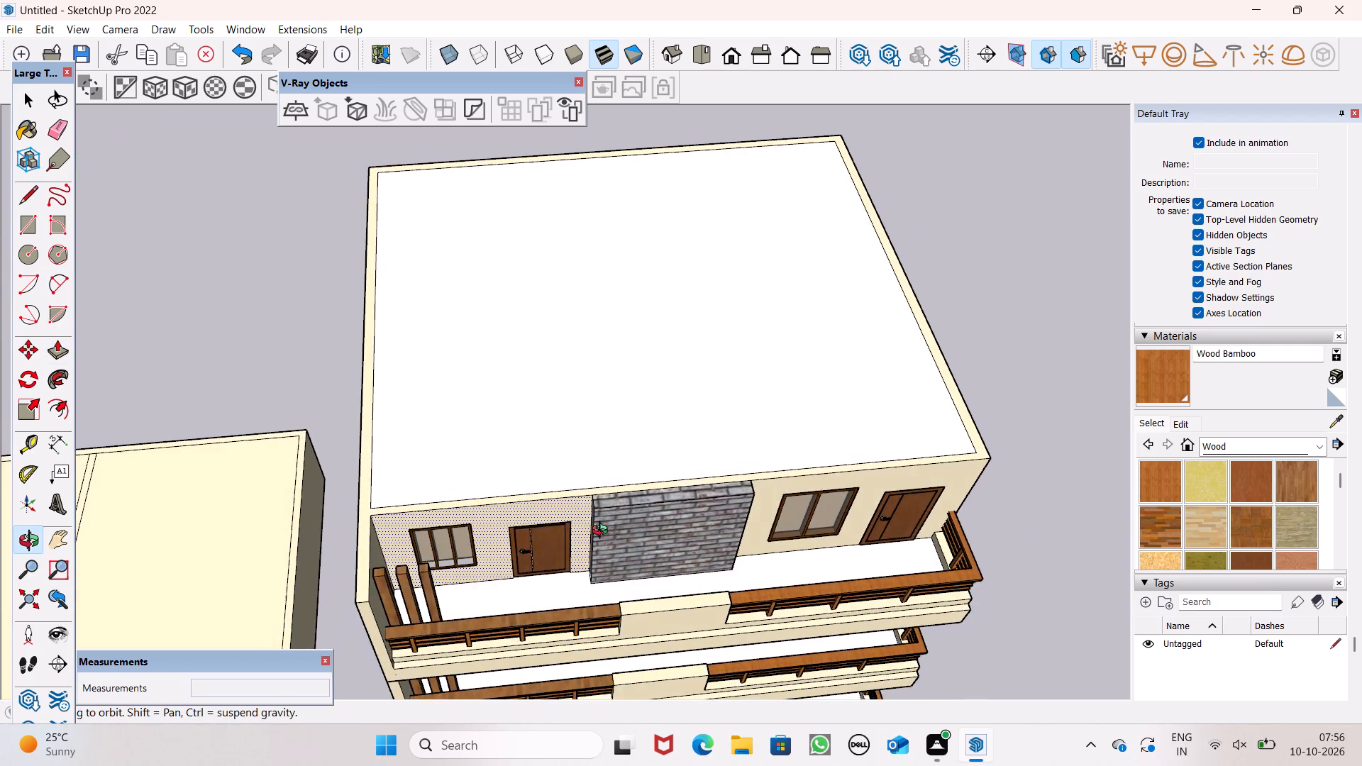
{"action": "middle_click_drag", "start_coordinate": [603, 532], "coordinate": [601, 545]}
{"action": "scroll", "coordinate": [375, 496], "scroll_direction": "up", "scroll_amount": 4}
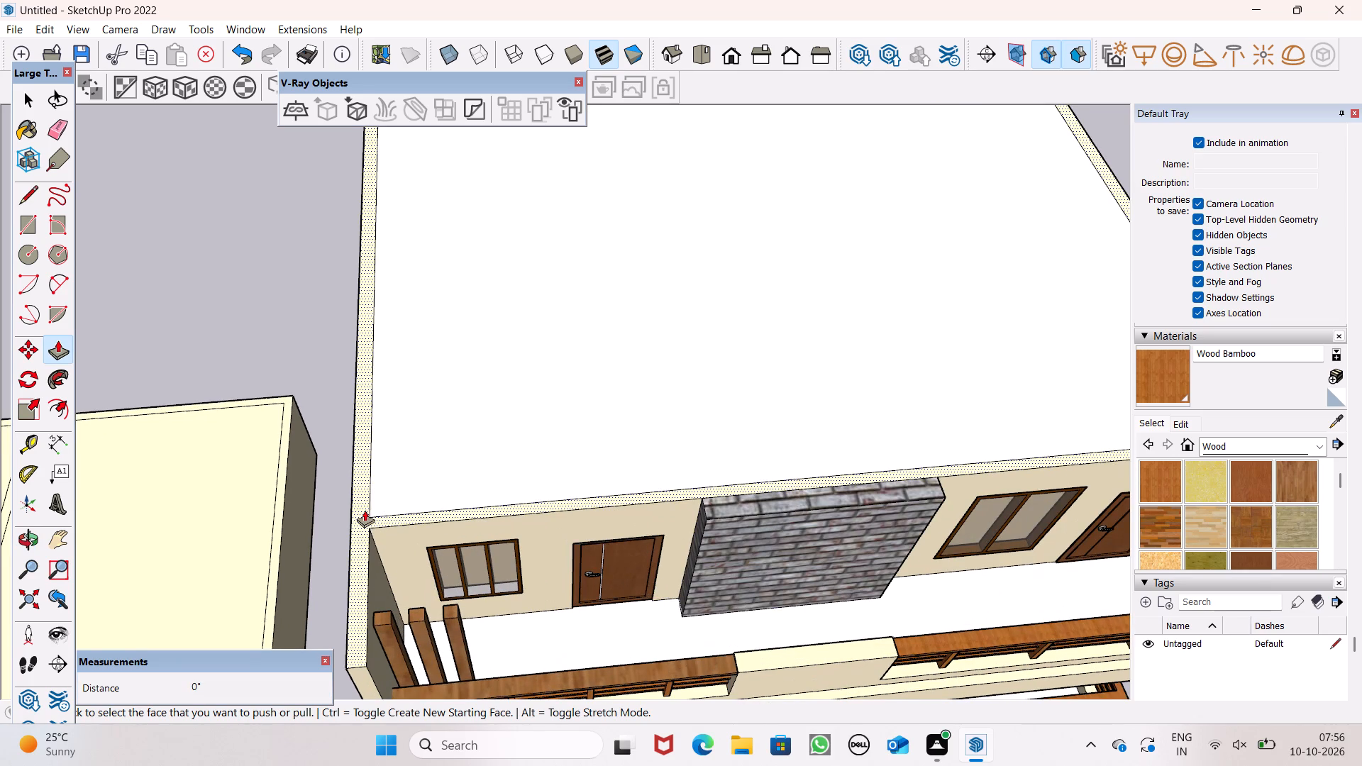
{"action": "left_click_drag", "start_coordinate": [365, 510], "coordinate": [350, 461]}
{"action": "key", "text": "3"}
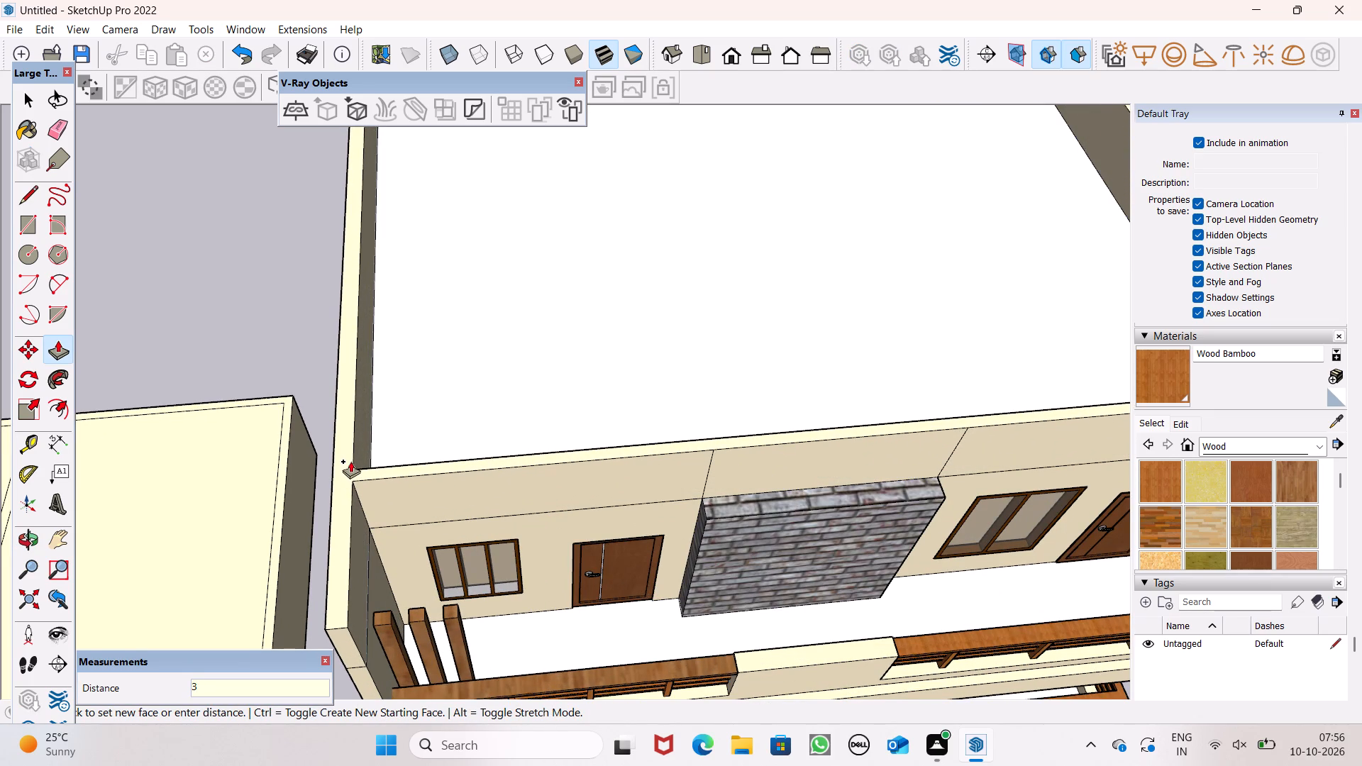
{"action": "left_click_drag", "start_coordinate": [350, 461], "coordinate": [350, 457]}
{"action": "key", "text": "apostrophe"}
{"action": "key", "text": "Return"}
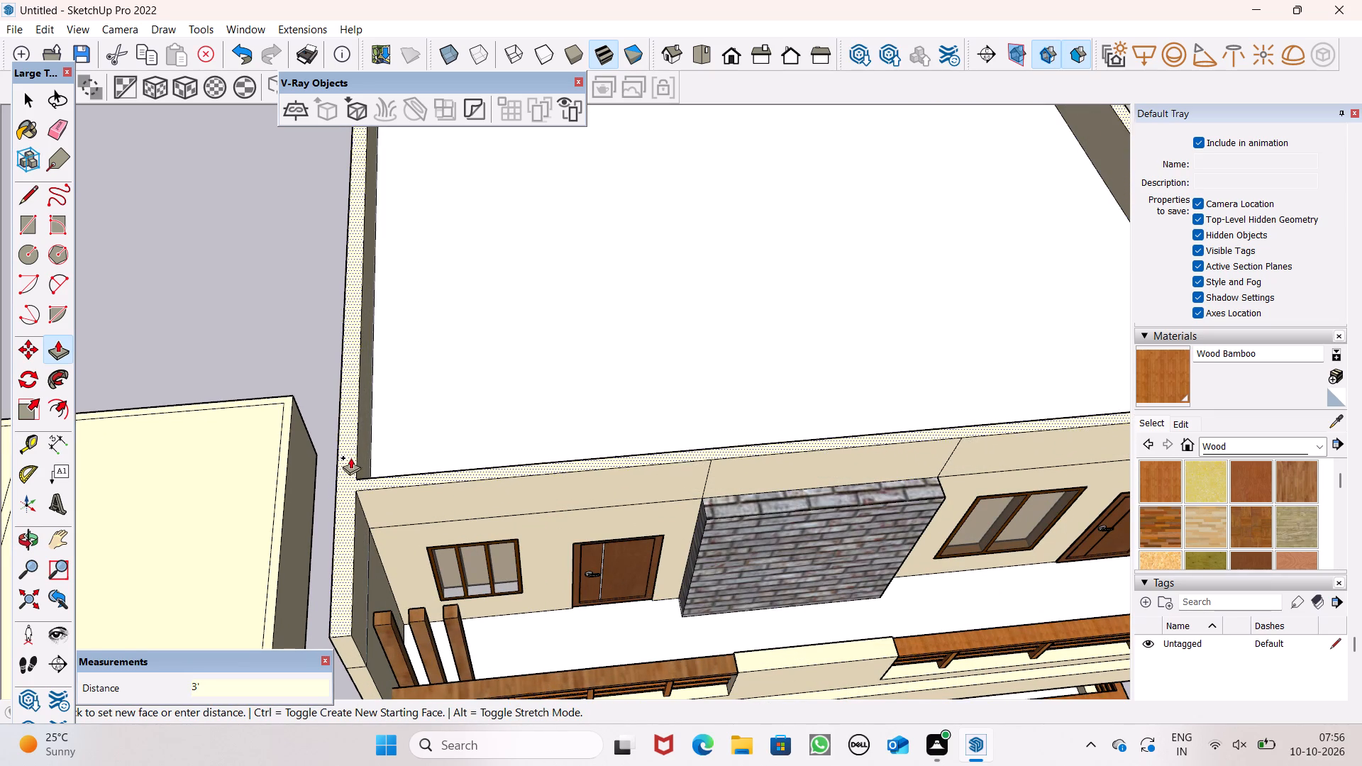
{"action": "left_click_drag", "start_coordinate": [350, 457], "coordinate": [352, 454]}
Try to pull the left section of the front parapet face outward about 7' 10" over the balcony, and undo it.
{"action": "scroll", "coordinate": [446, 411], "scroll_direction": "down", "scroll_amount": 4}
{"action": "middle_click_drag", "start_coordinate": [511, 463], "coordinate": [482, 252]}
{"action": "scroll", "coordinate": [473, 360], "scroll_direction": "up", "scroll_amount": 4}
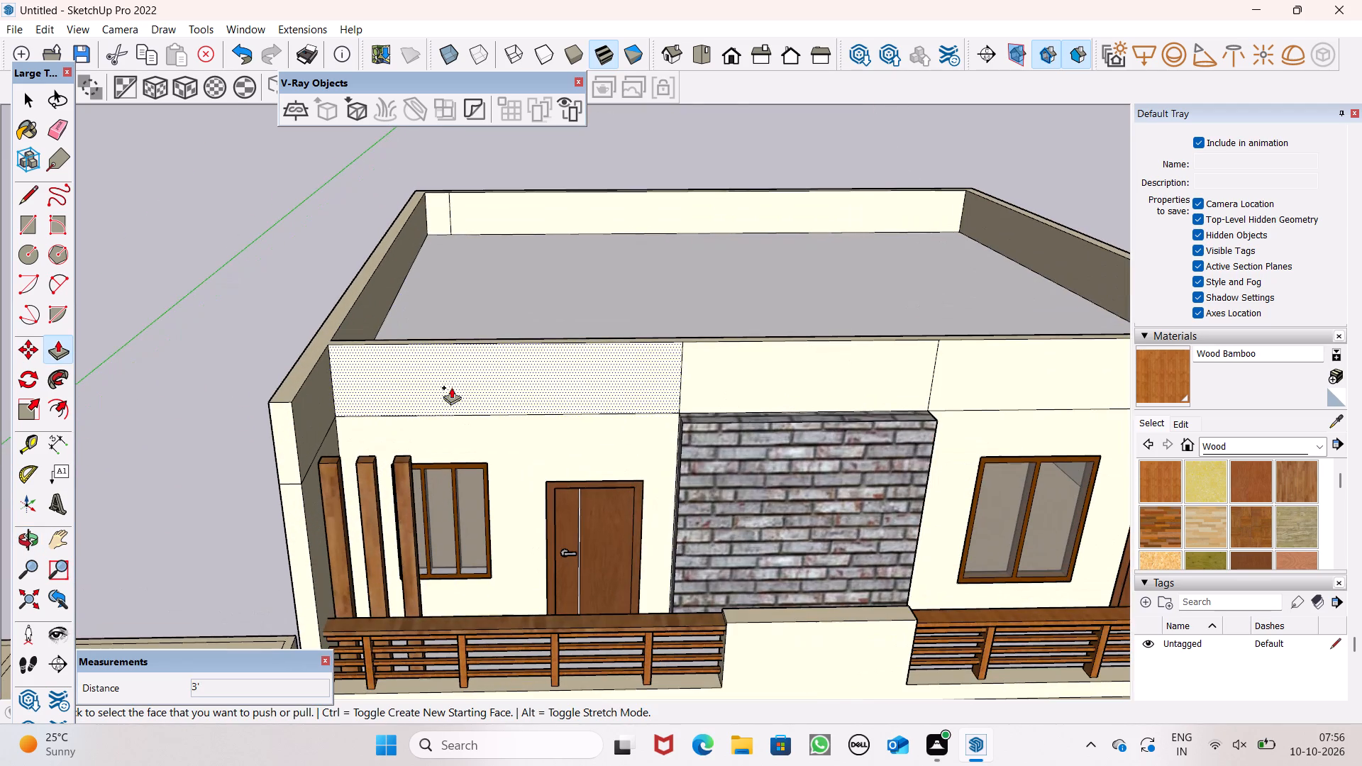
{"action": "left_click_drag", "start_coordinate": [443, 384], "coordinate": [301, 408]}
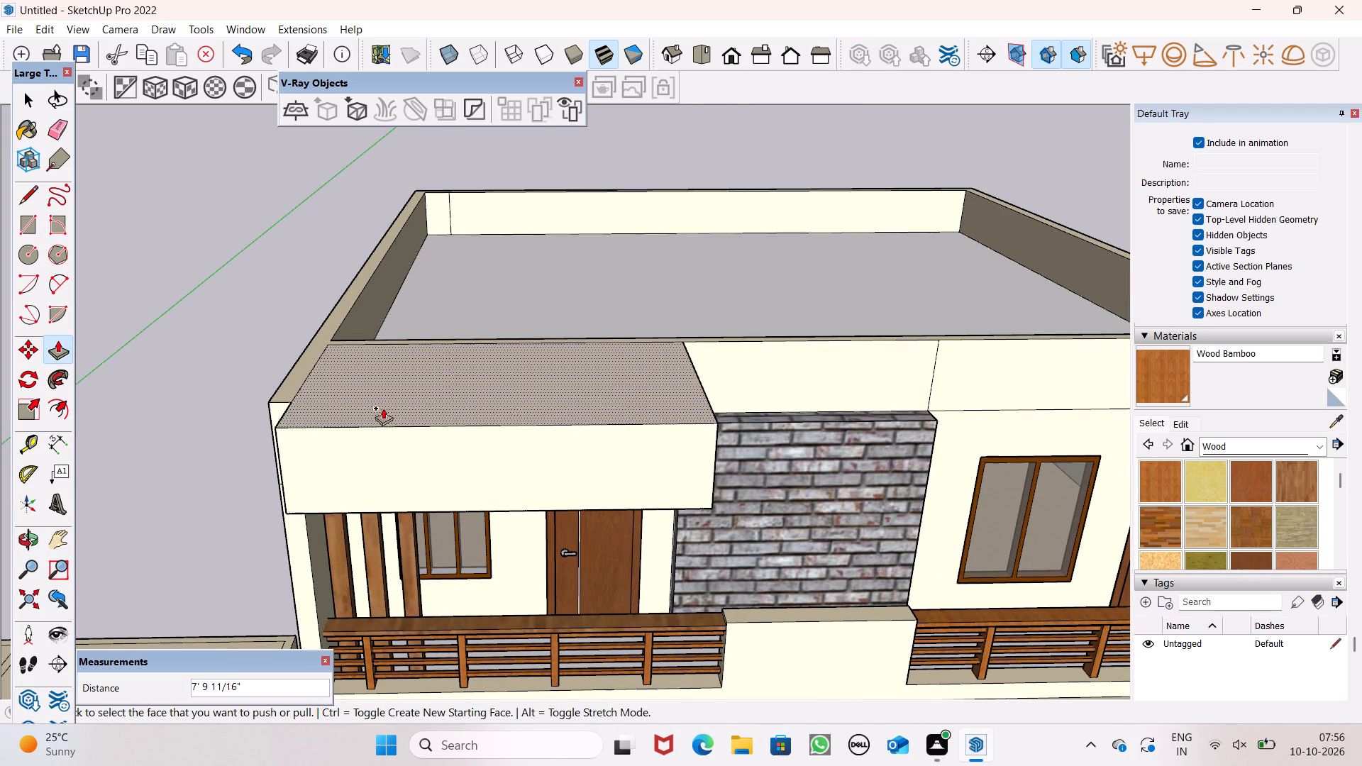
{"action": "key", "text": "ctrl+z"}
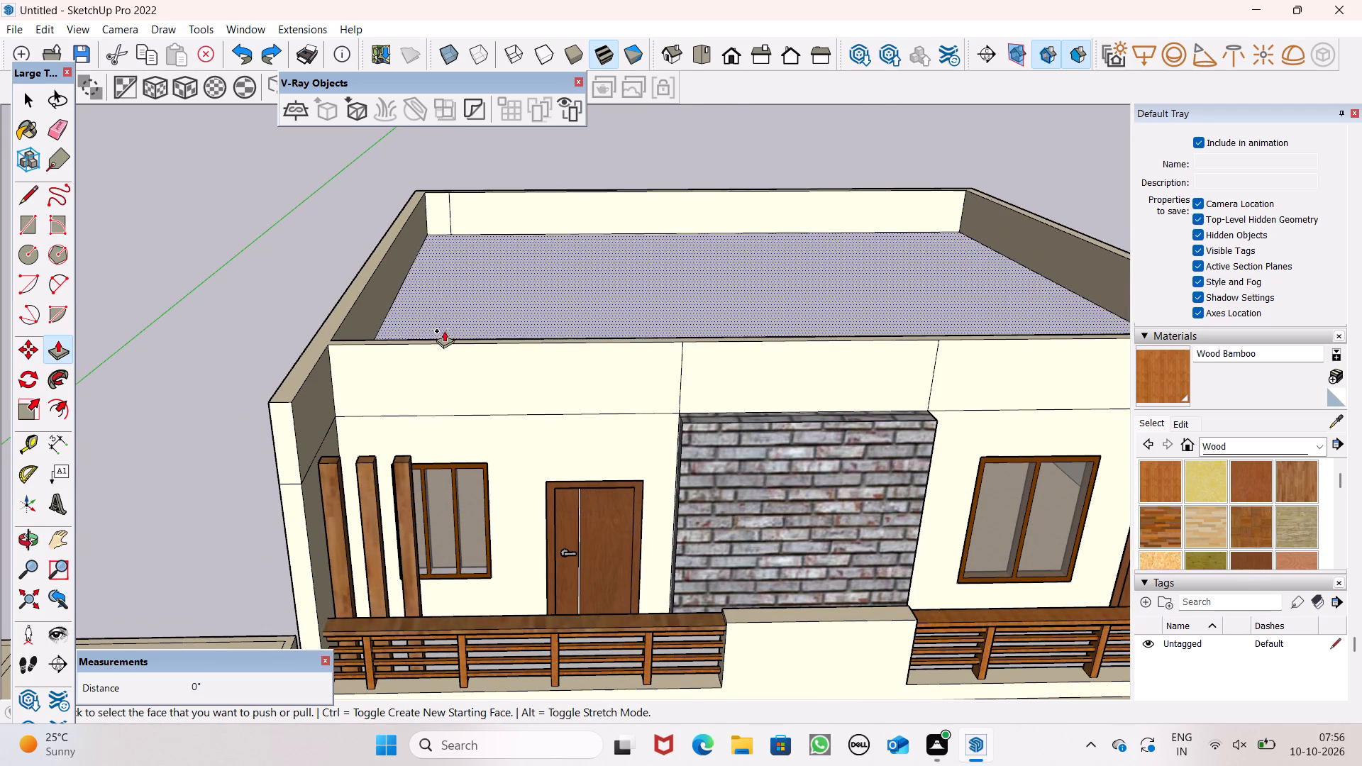
Erase the two vertical lines dividing the front parapet face above the brick panel's edges.
{"action": "scroll", "coordinate": [425, 331], "scroll_direction": "down", "scroll_amount": 1}
{"action": "left_click", "coordinate": [42, 143]}
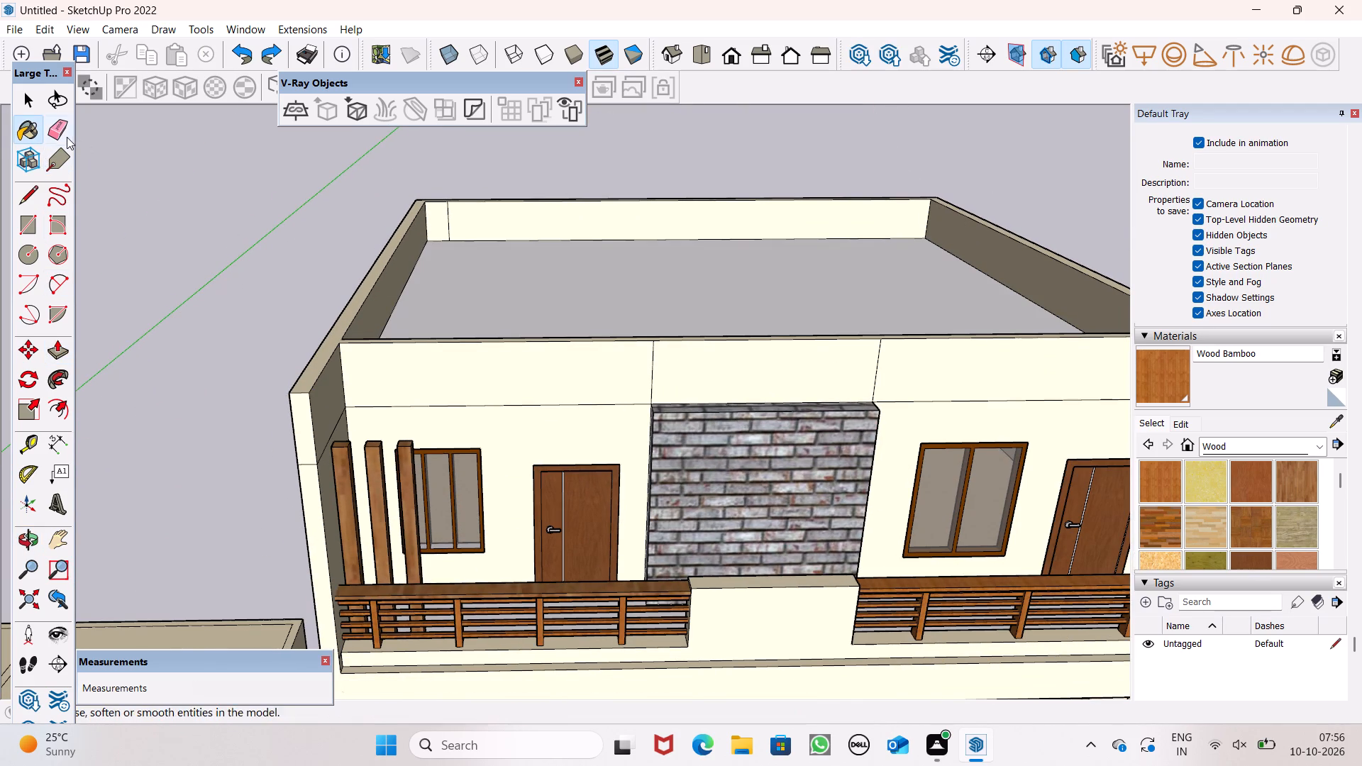
{"action": "left_click", "coordinate": [67, 136]}
{"action": "left_click_drag", "start_coordinate": [629, 384], "coordinate": [821, 367]}
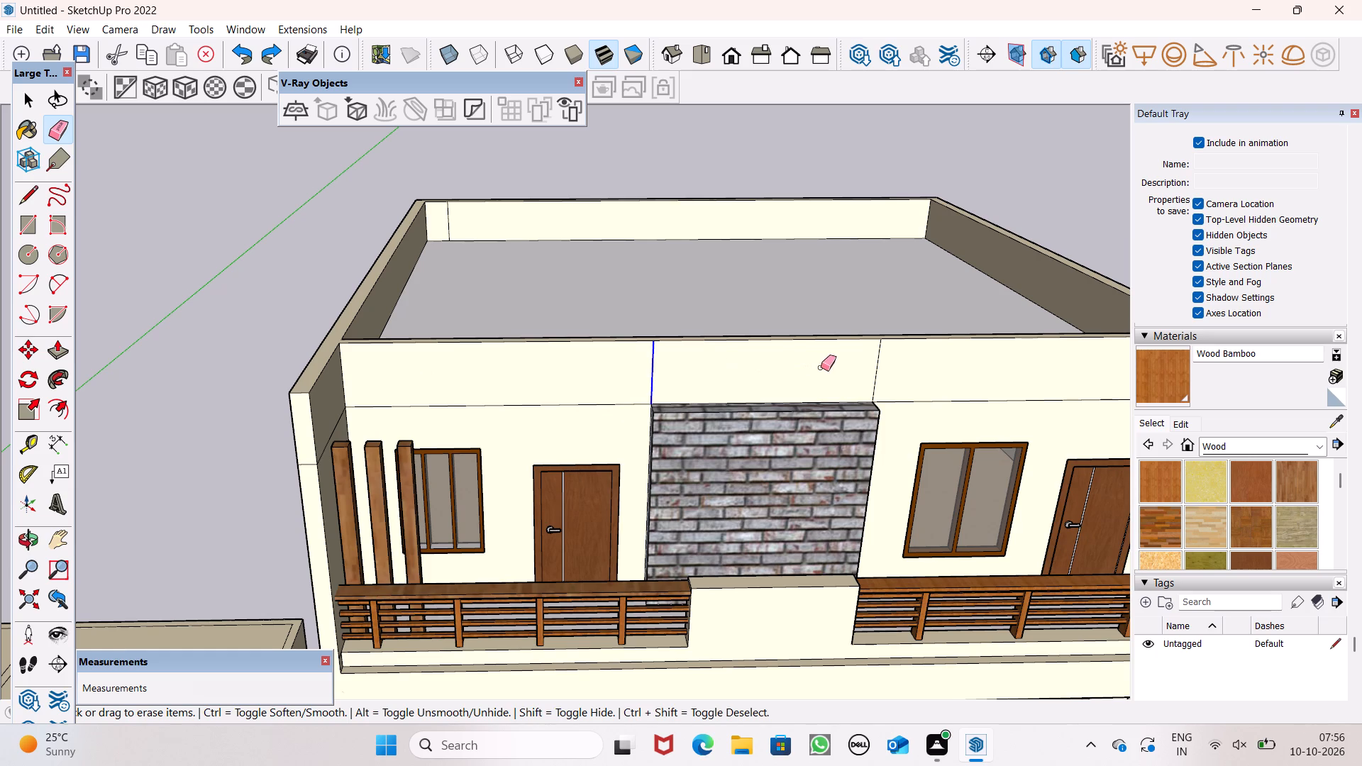
{"action": "left_click_drag", "start_coordinate": [821, 367], "coordinate": [895, 368]}
Push/Pull the whole front parapet face outward 5' 9" to form an overhang above the top balcony.
{"action": "scroll", "coordinate": [526, 341], "scroll_direction": "down", "scroll_amount": 3}
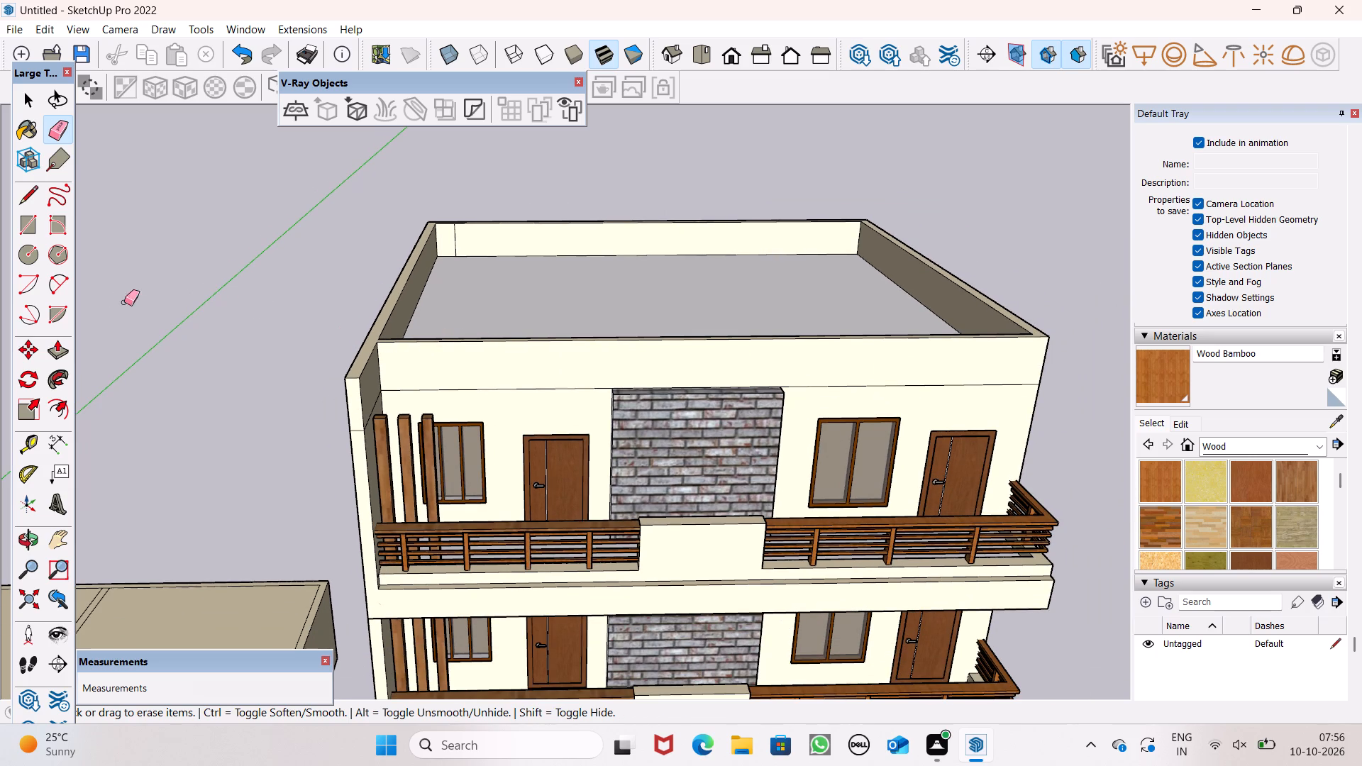
{"action": "left_click", "coordinate": [70, 356]}
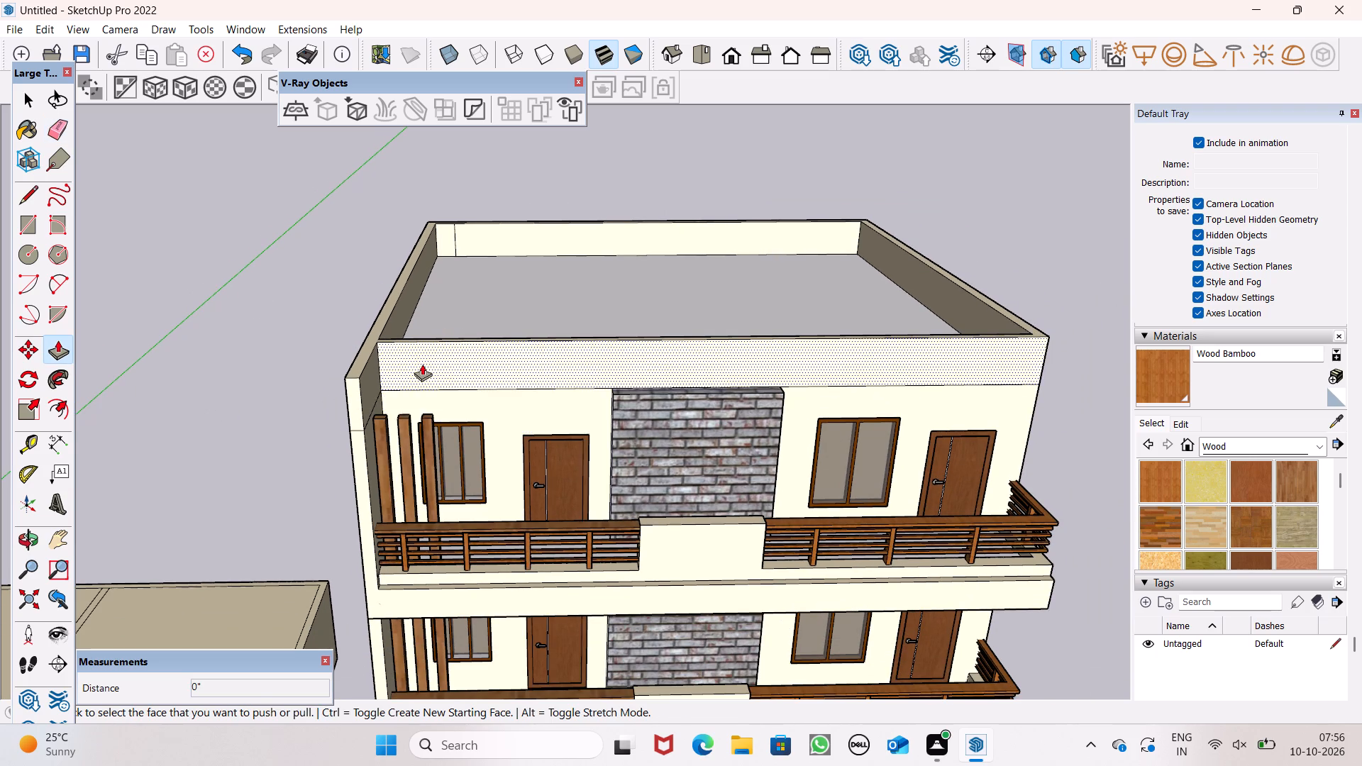
{"action": "left_click_drag", "start_coordinate": [422, 364], "coordinate": [340, 391]}
Draw a 40' line across the top of the front overhang, parallel to and just behind its front edge.
{"action": "scroll", "coordinate": [331, 340], "scroll_direction": "down", "scroll_amount": 2}
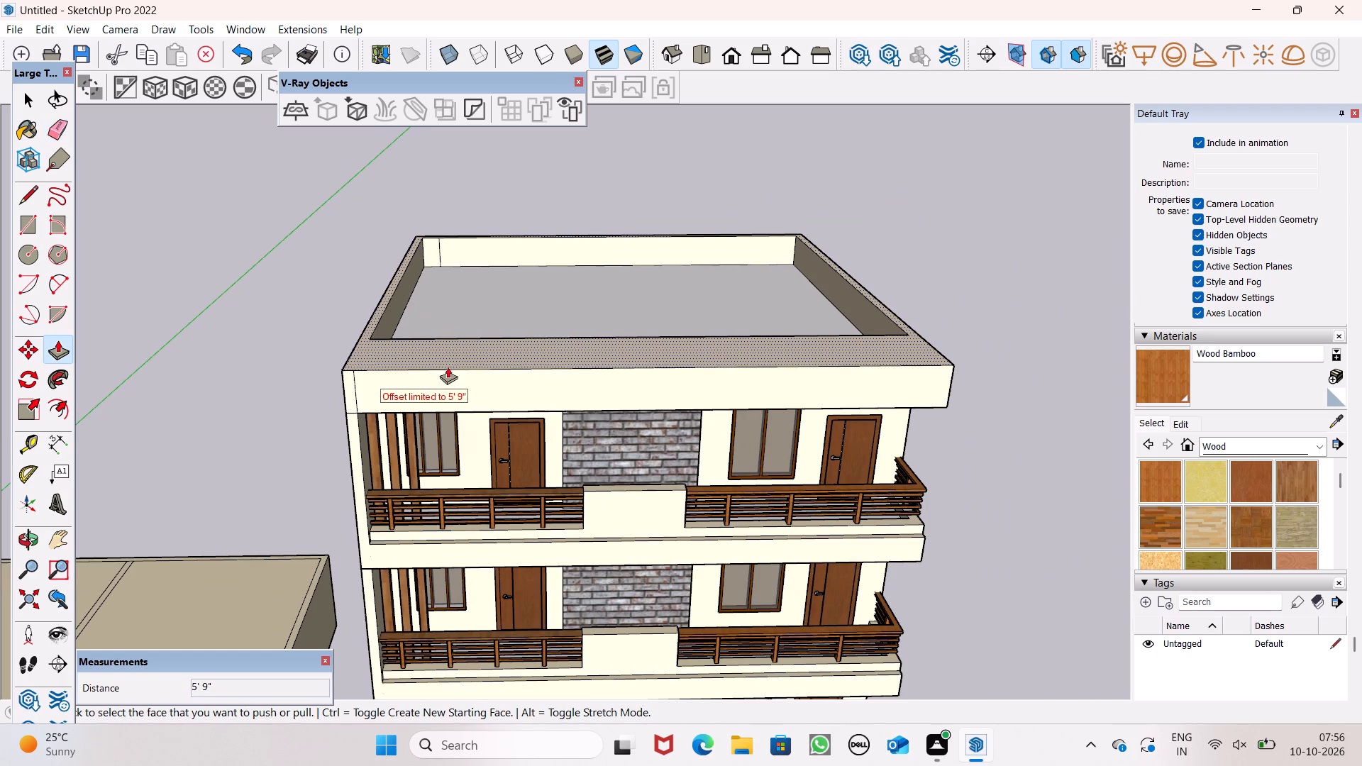
{"action": "scroll", "coordinate": [845, 243], "scroll_direction": "up", "scroll_amount": 2}
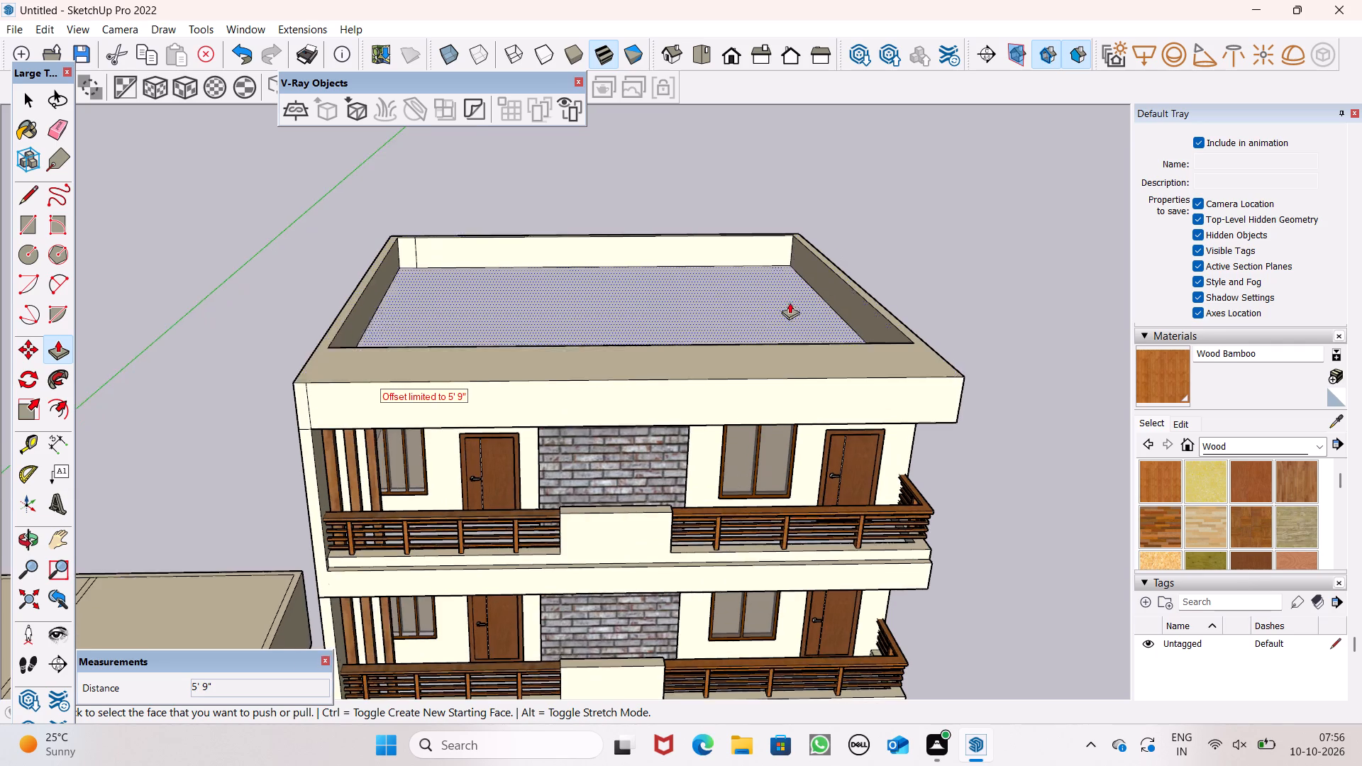
{"action": "scroll", "coordinate": [742, 305], "scroll_direction": "down", "scroll_amount": 3}
{"action": "middle_click_drag", "start_coordinate": [757, 355], "coordinate": [774, 554]}
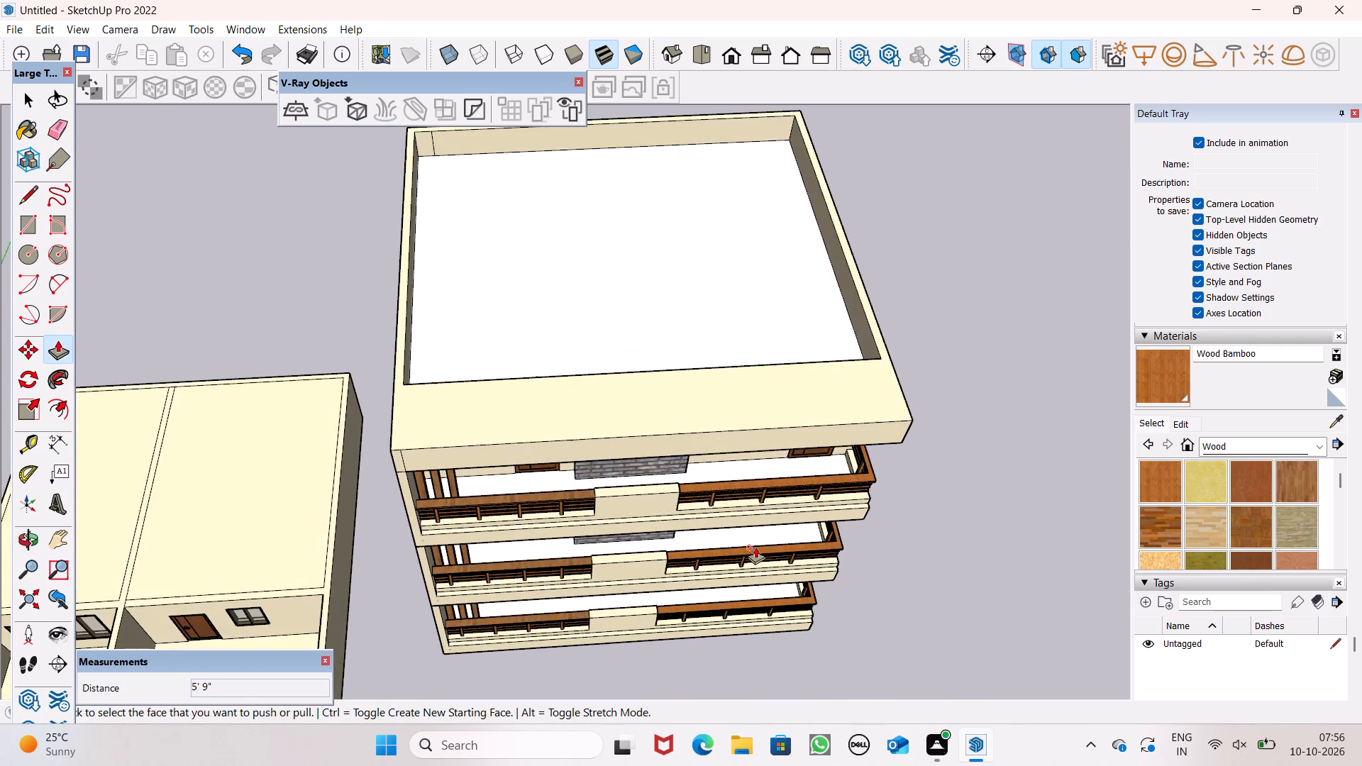
{"action": "scroll", "coordinate": [555, 444], "scroll_direction": "up", "scroll_amount": 1}
{"action": "scroll", "coordinate": [570, 340], "scroll_direction": "down", "scroll_amount": 2}
{"action": "scroll", "coordinate": [582, 338], "scroll_direction": "up", "scroll_amount": 3}
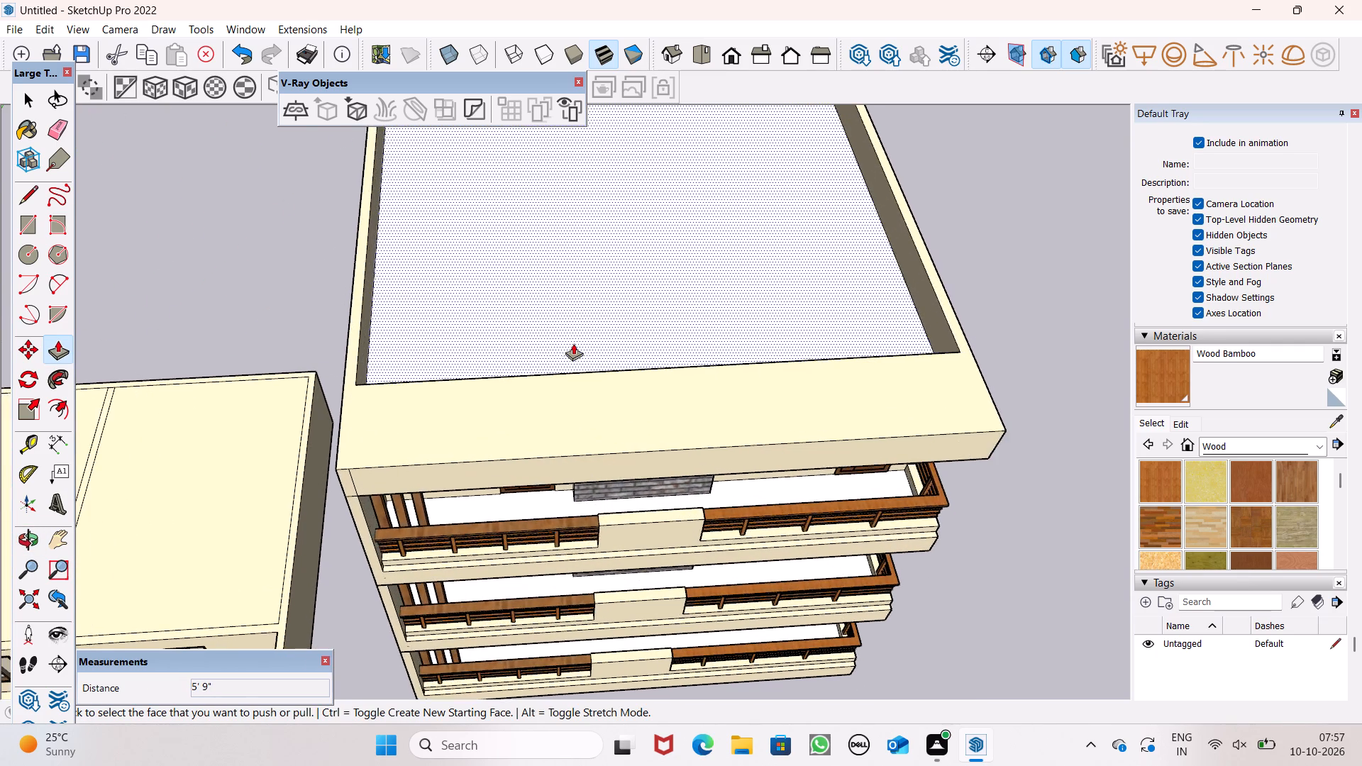
{"action": "scroll", "coordinate": [573, 344], "scroll_direction": "down", "scroll_amount": 2}
{"action": "left_click", "coordinate": [33, 196]}
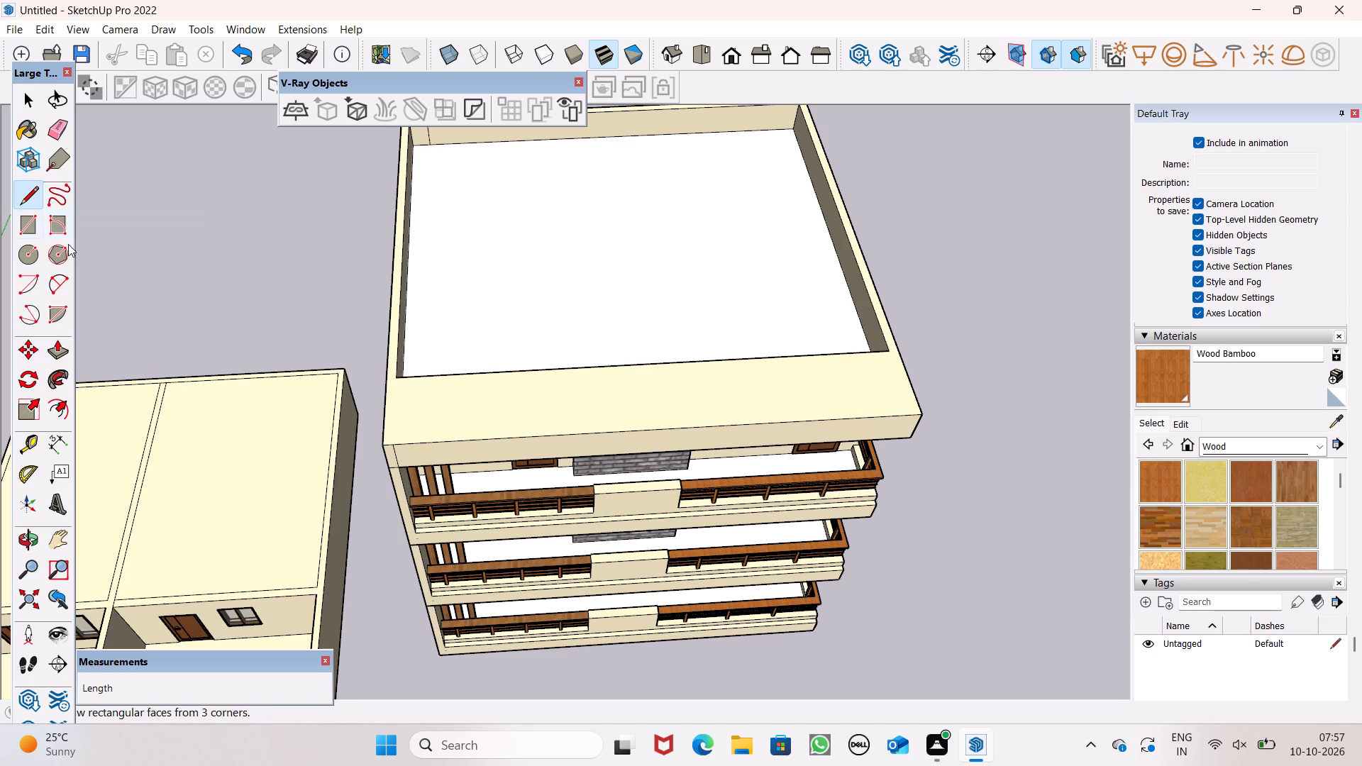
{"action": "left_click_drag", "start_coordinate": [383, 426], "coordinate": [393, 425]}
{"action": "left_click", "coordinate": [911, 387]}
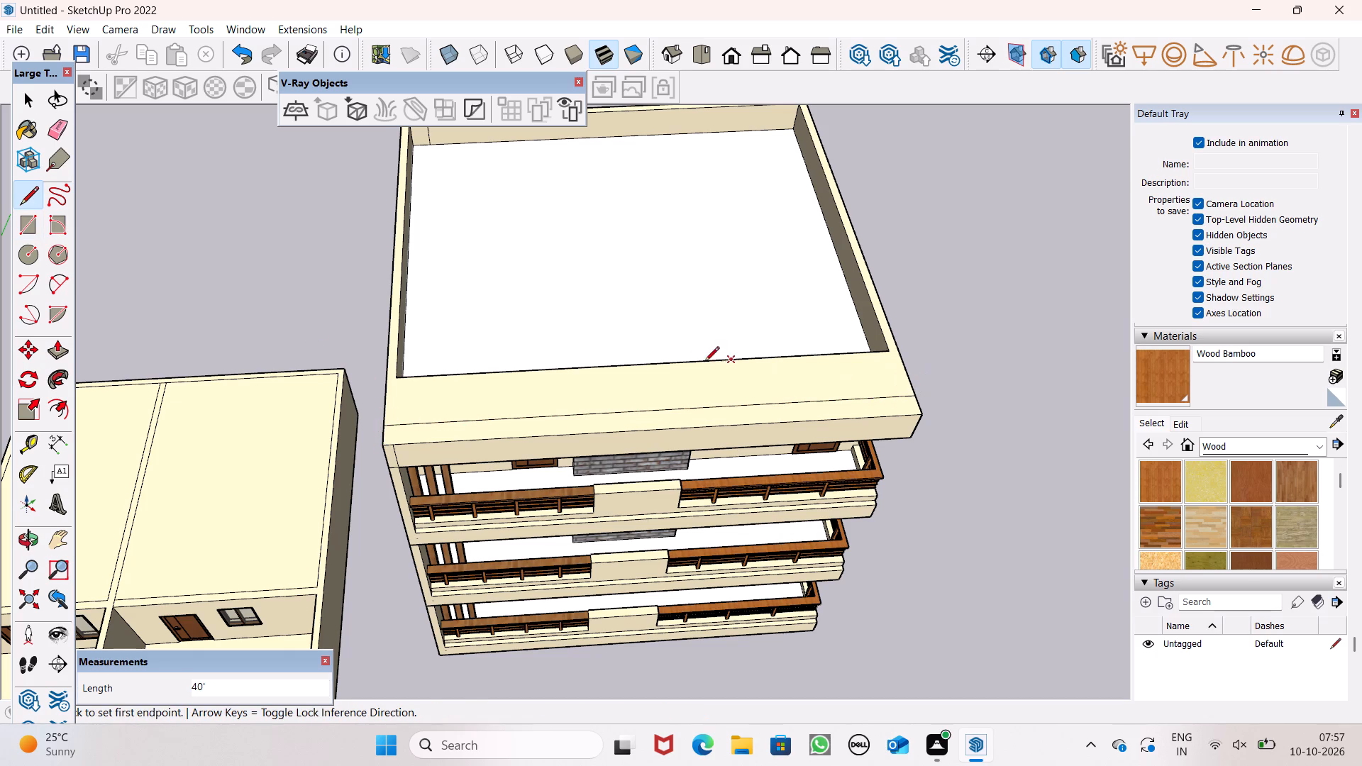
Draw two 6' 3" lines across the overhang's top, extending the inner faces of both side parapets toward the front.
{"action": "scroll", "coordinate": [792, 379], "scroll_direction": "down", "scroll_amount": 2}
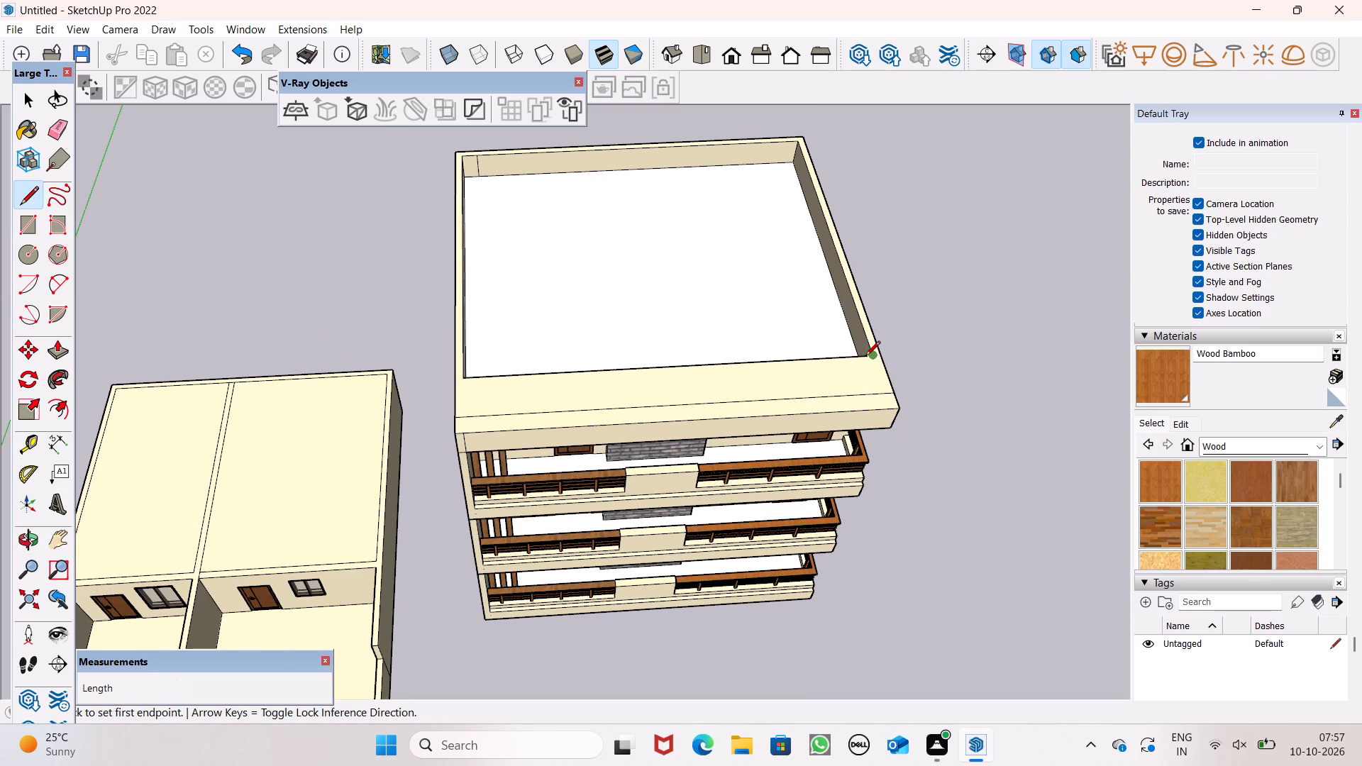
{"action": "scroll", "coordinate": [865, 357], "scroll_direction": "up", "scroll_amount": 1}
{"action": "left_click", "coordinate": [865, 357]}
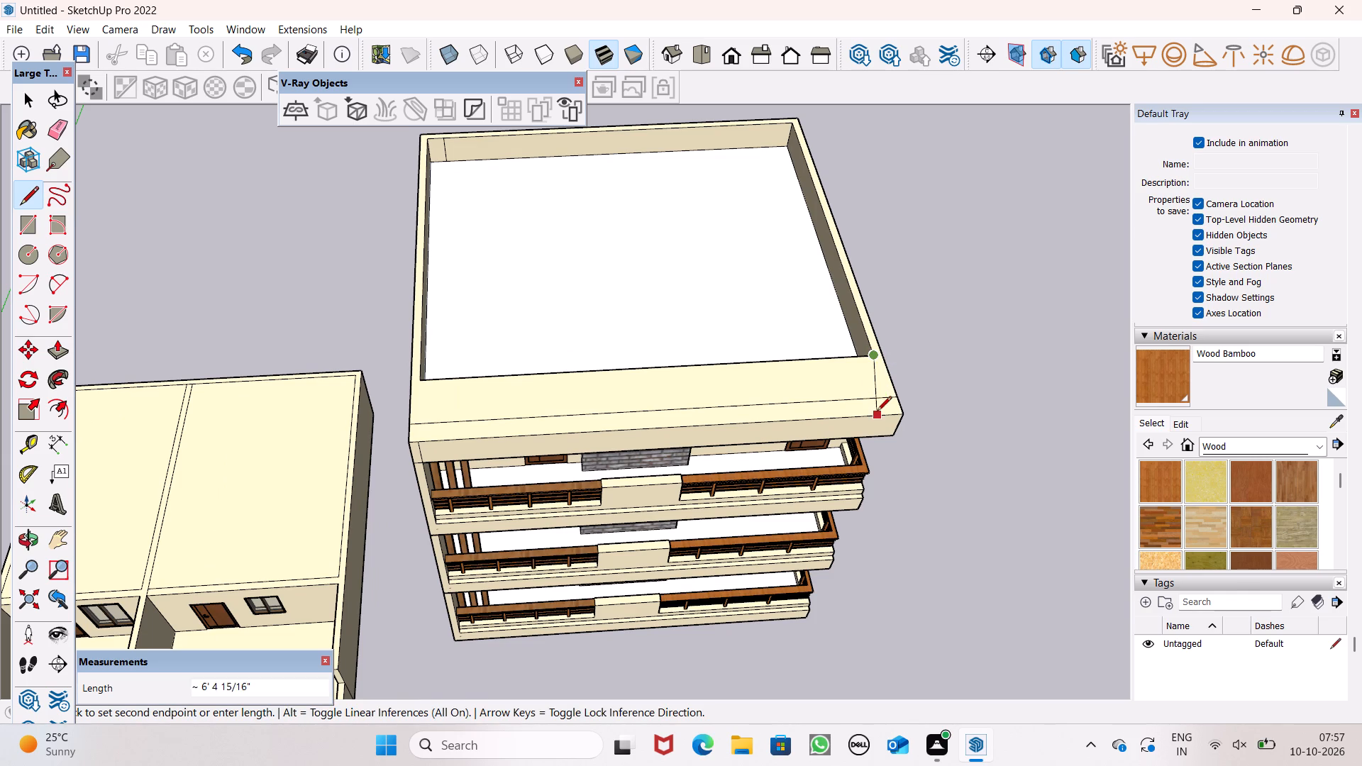
{"action": "left_click", "coordinate": [886, 418]}
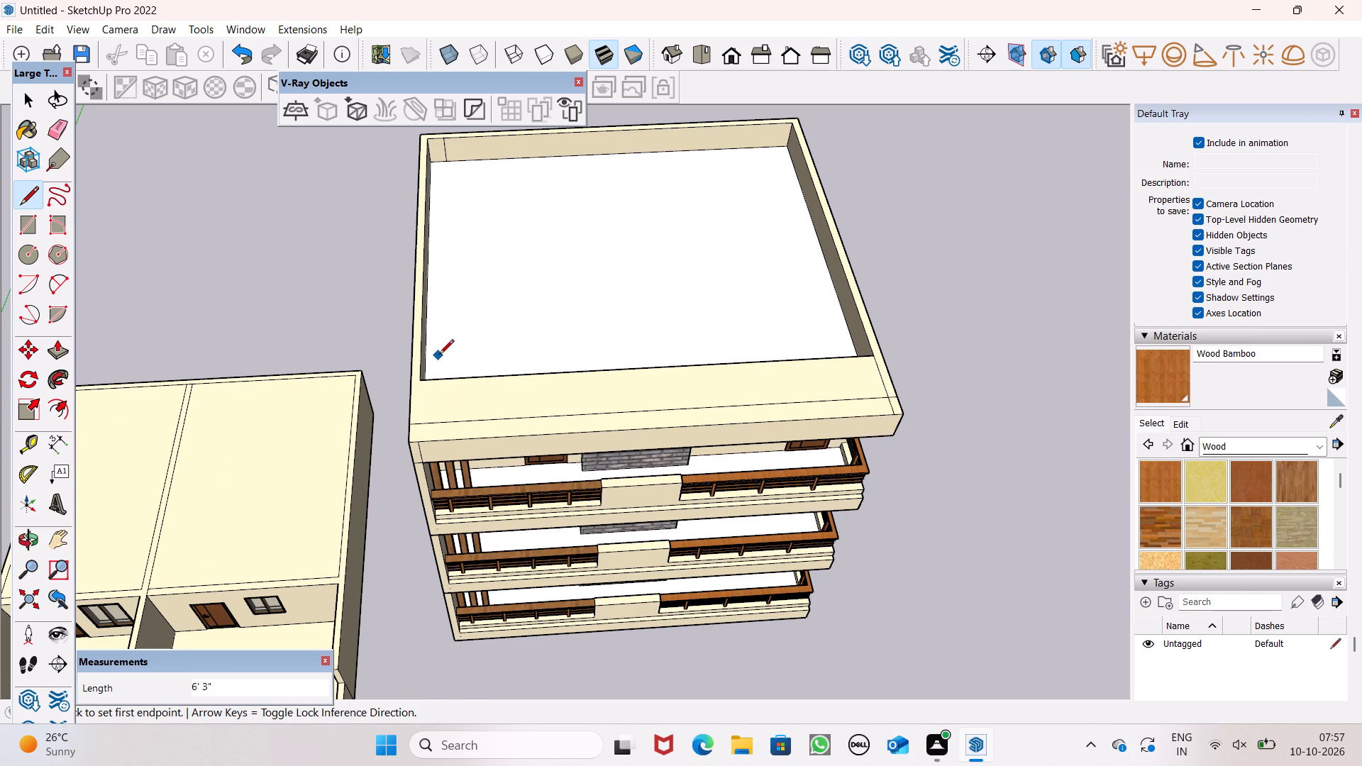
{"action": "scroll", "coordinate": [433, 364], "scroll_direction": "up", "scroll_amount": 4}
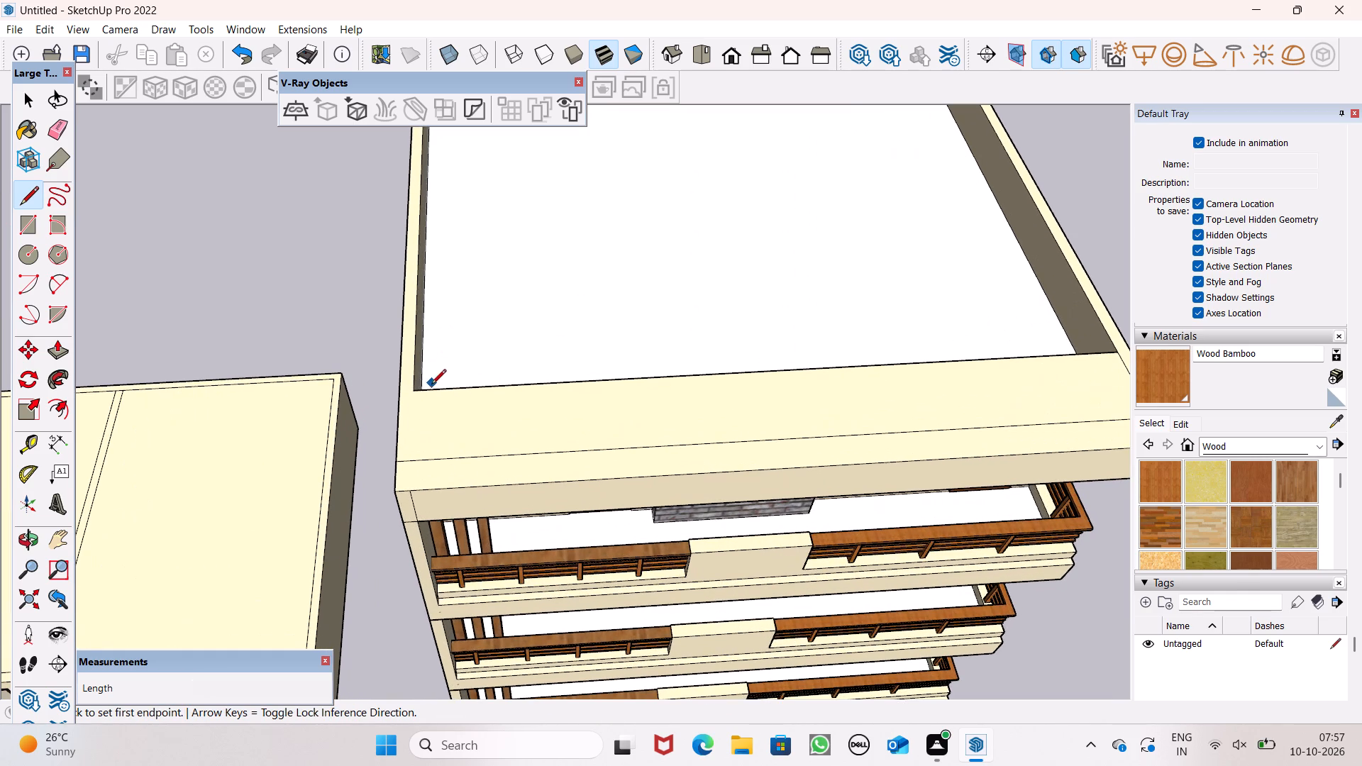
{"action": "left_click_drag", "start_coordinate": [416, 389], "coordinate": [418, 396]}
{"action": "left_click", "coordinate": [418, 487]}
Draw a line about 1' 9" long across the overhang's narrow front strip near its middle, splitting it into two halves.
{"action": "scroll", "coordinate": [455, 360], "scroll_direction": "down", "scroll_amount": 1}
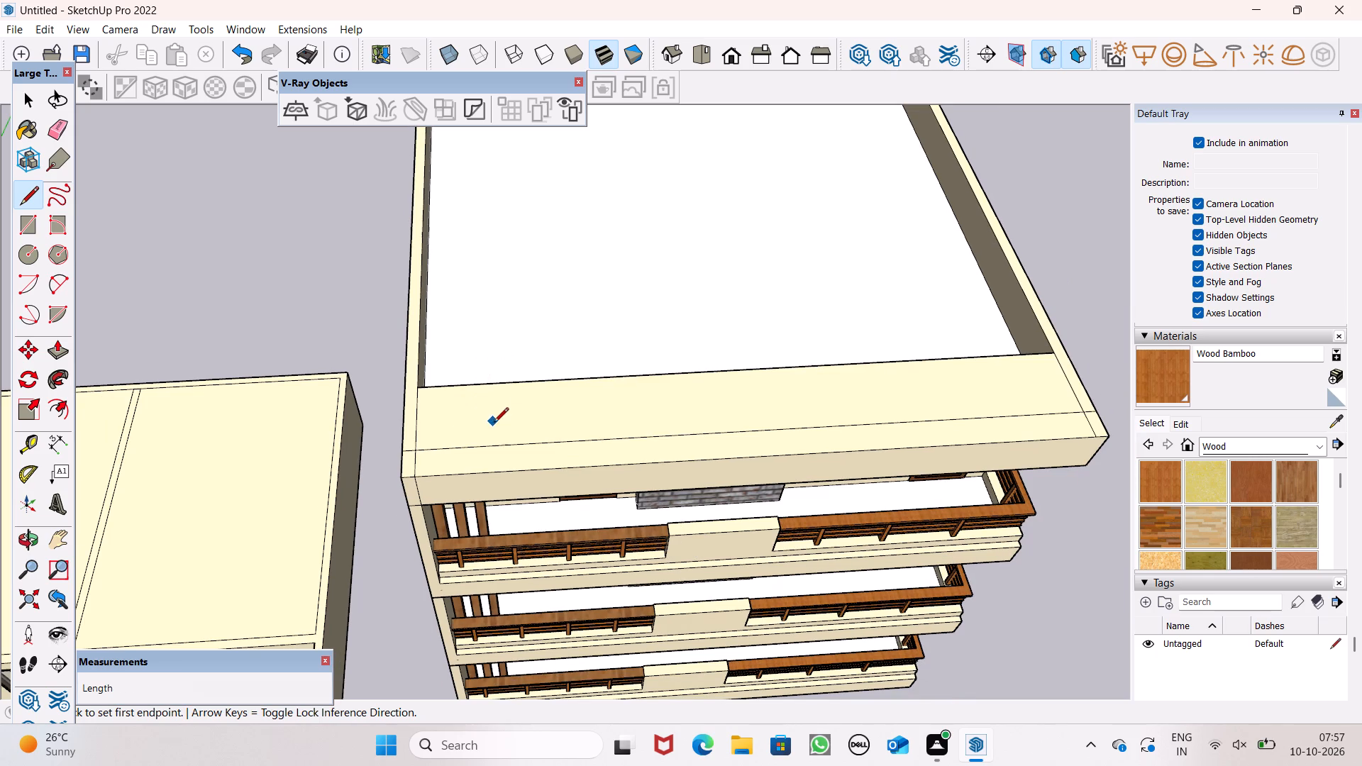
{"action": "scroll", "coordinate": [498, 437], "scroll_direction": "down", "scroll_amount": 2}
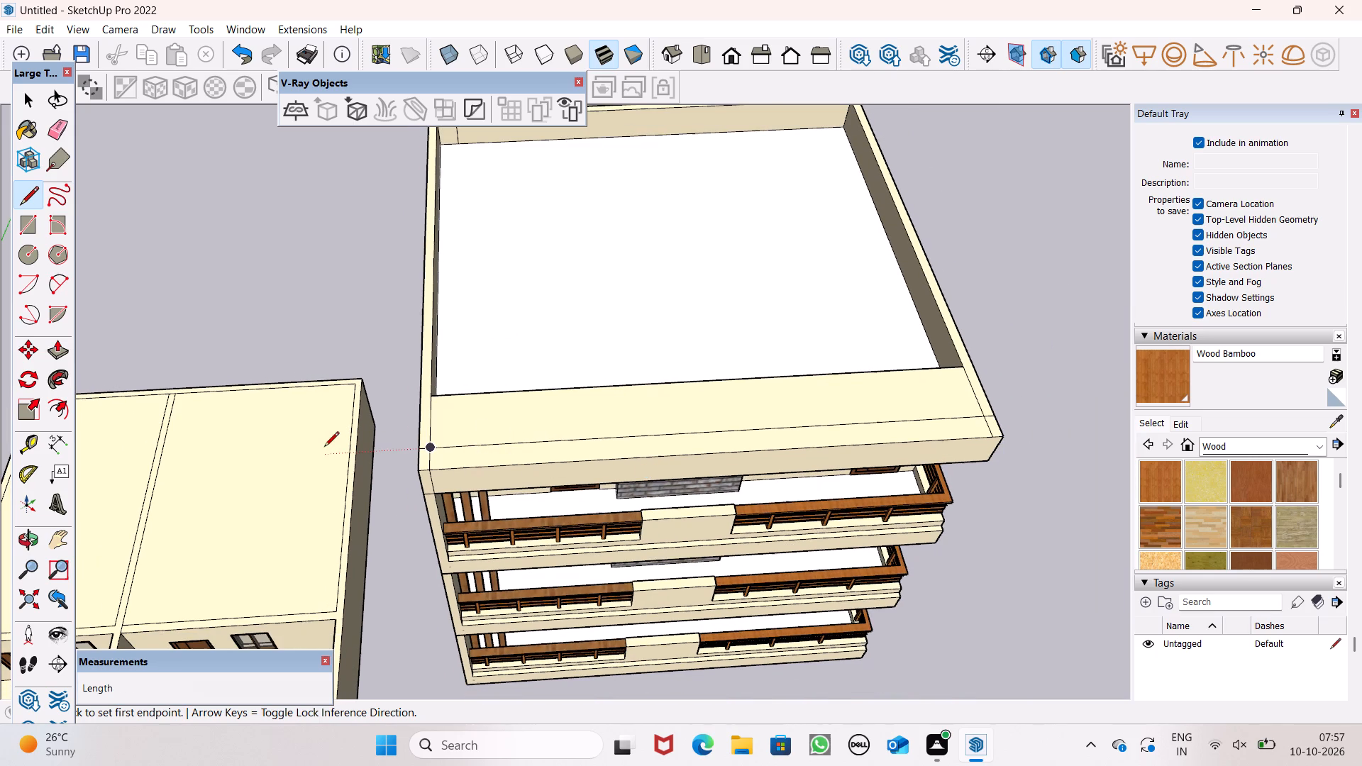
{"action": "scroll", "coordinate": [309, 451], "scroll_direction": "down", "scroll_amount": 1}
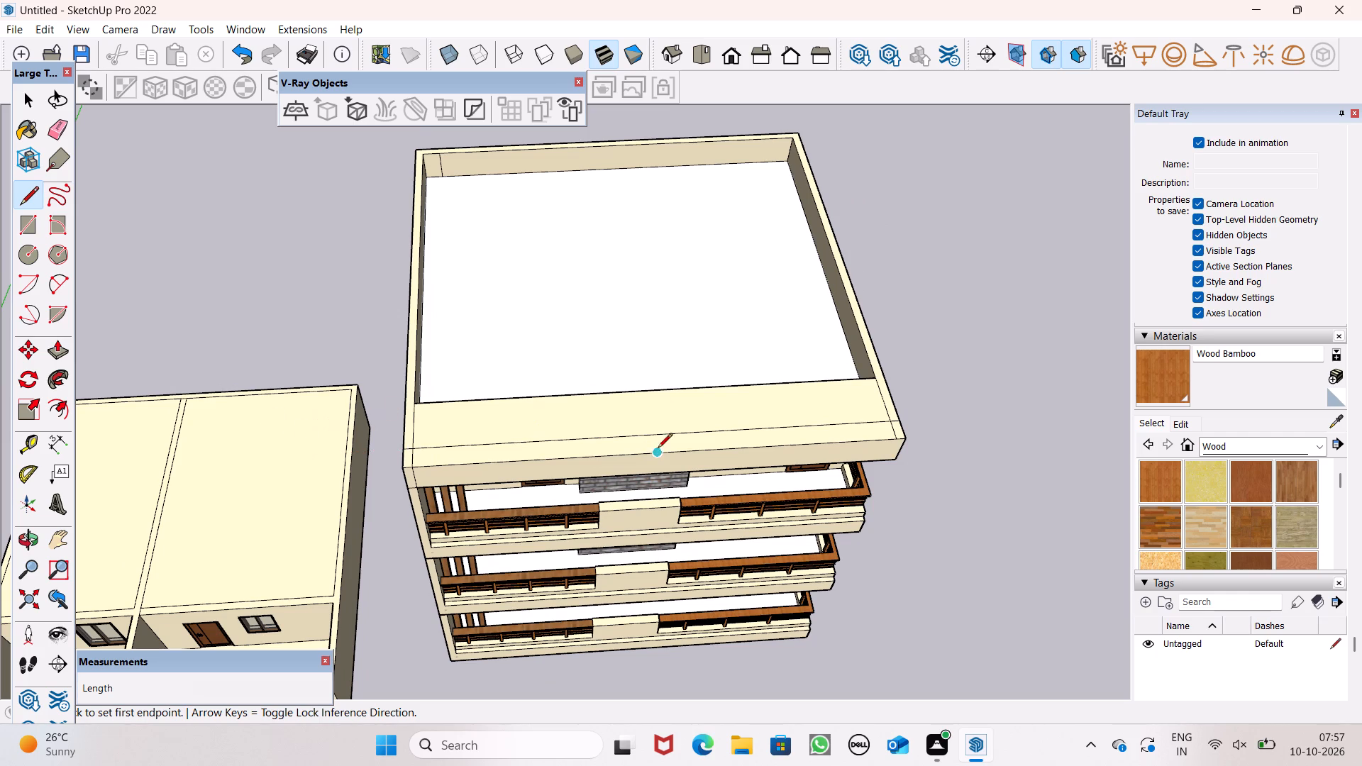
{"action": "left_click", "coordinate": [619, 441]}
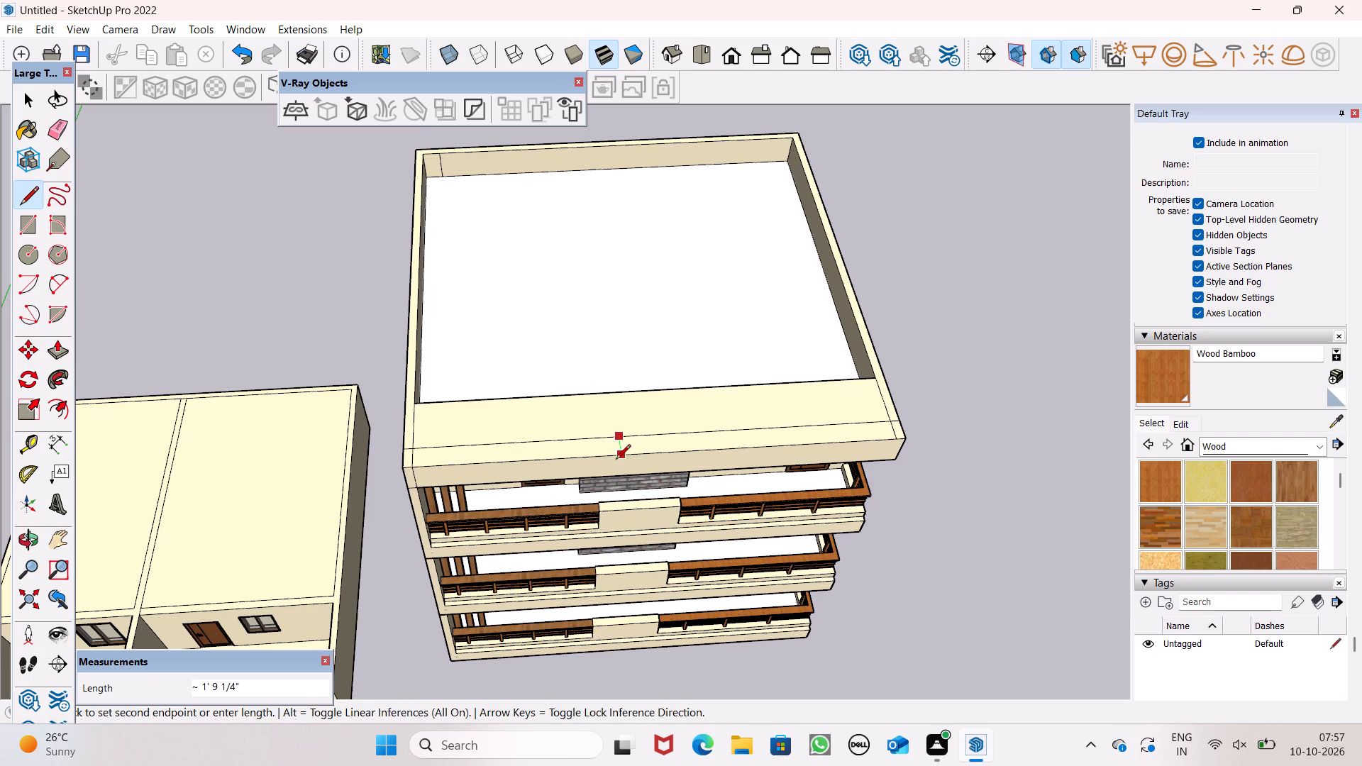
{"action": "left_click", "coordinate": [616, 460]}
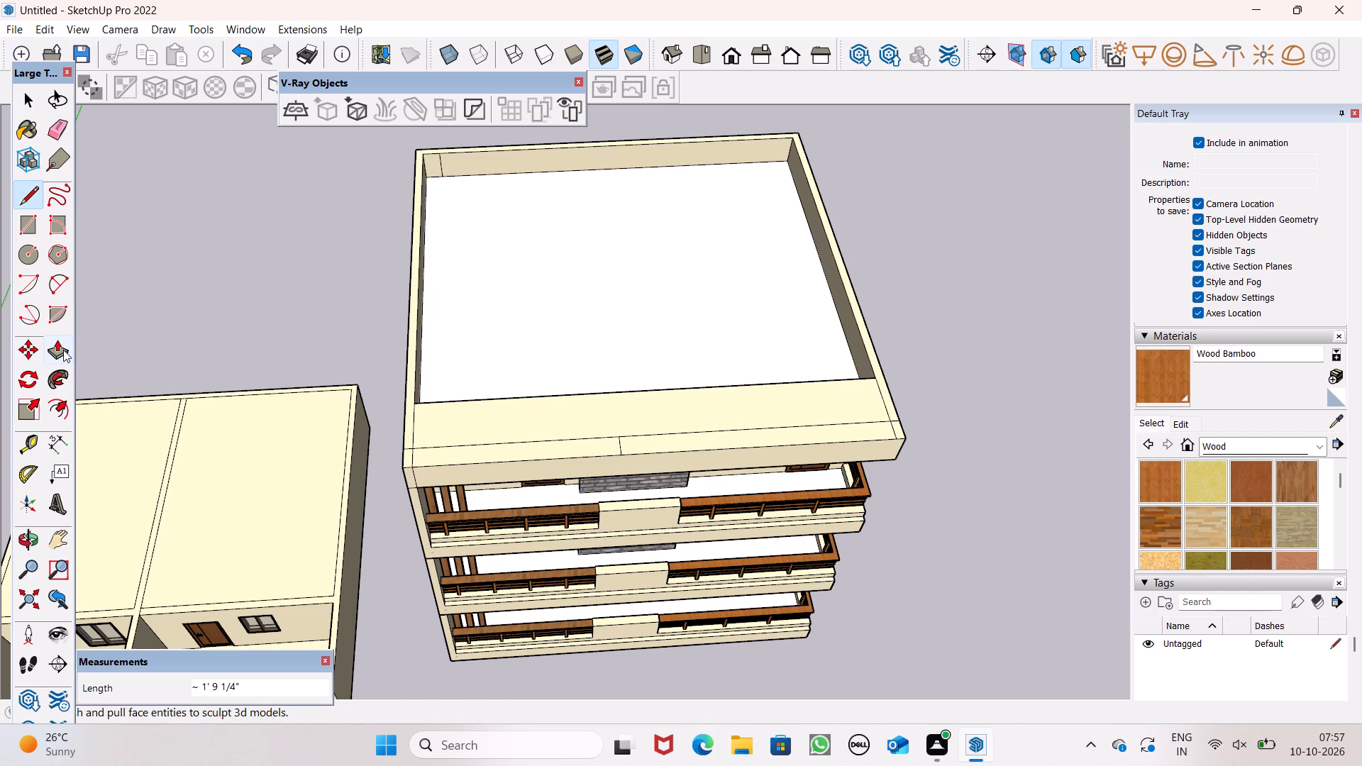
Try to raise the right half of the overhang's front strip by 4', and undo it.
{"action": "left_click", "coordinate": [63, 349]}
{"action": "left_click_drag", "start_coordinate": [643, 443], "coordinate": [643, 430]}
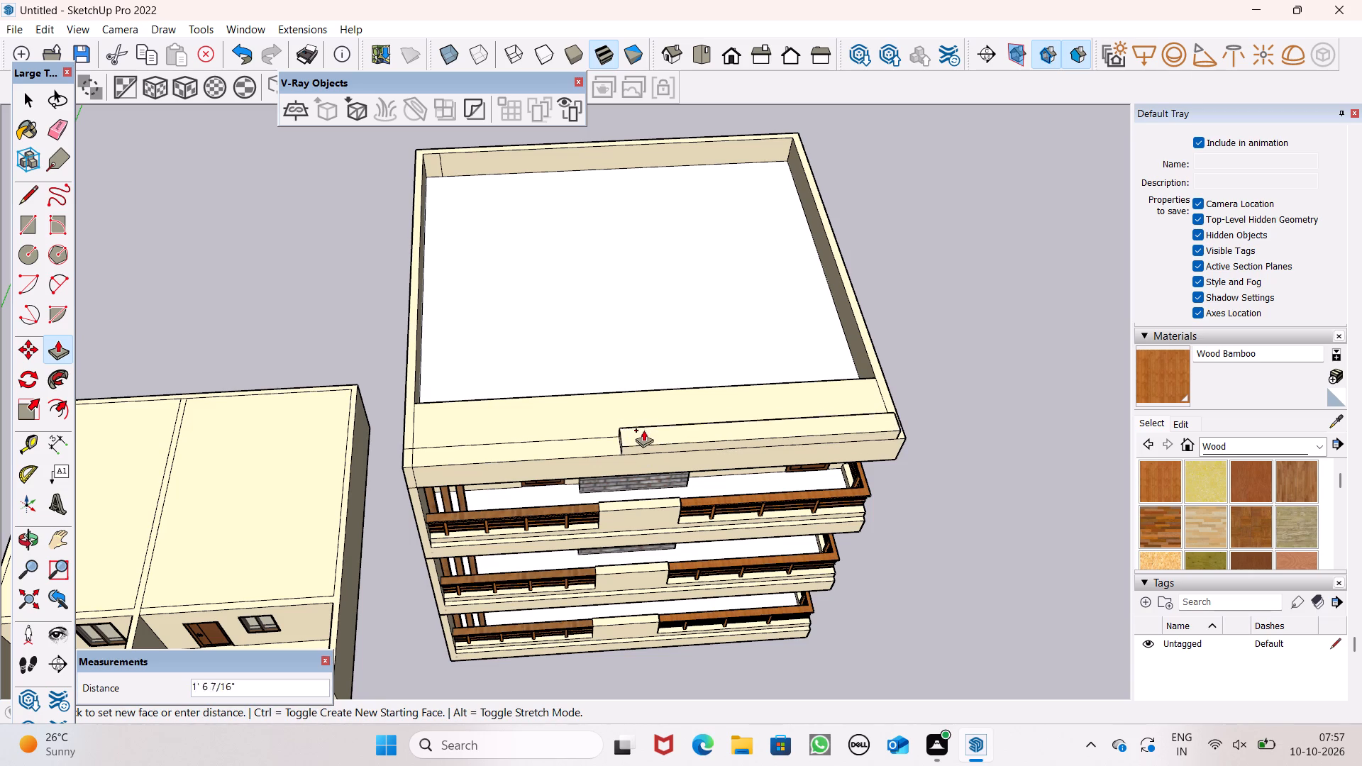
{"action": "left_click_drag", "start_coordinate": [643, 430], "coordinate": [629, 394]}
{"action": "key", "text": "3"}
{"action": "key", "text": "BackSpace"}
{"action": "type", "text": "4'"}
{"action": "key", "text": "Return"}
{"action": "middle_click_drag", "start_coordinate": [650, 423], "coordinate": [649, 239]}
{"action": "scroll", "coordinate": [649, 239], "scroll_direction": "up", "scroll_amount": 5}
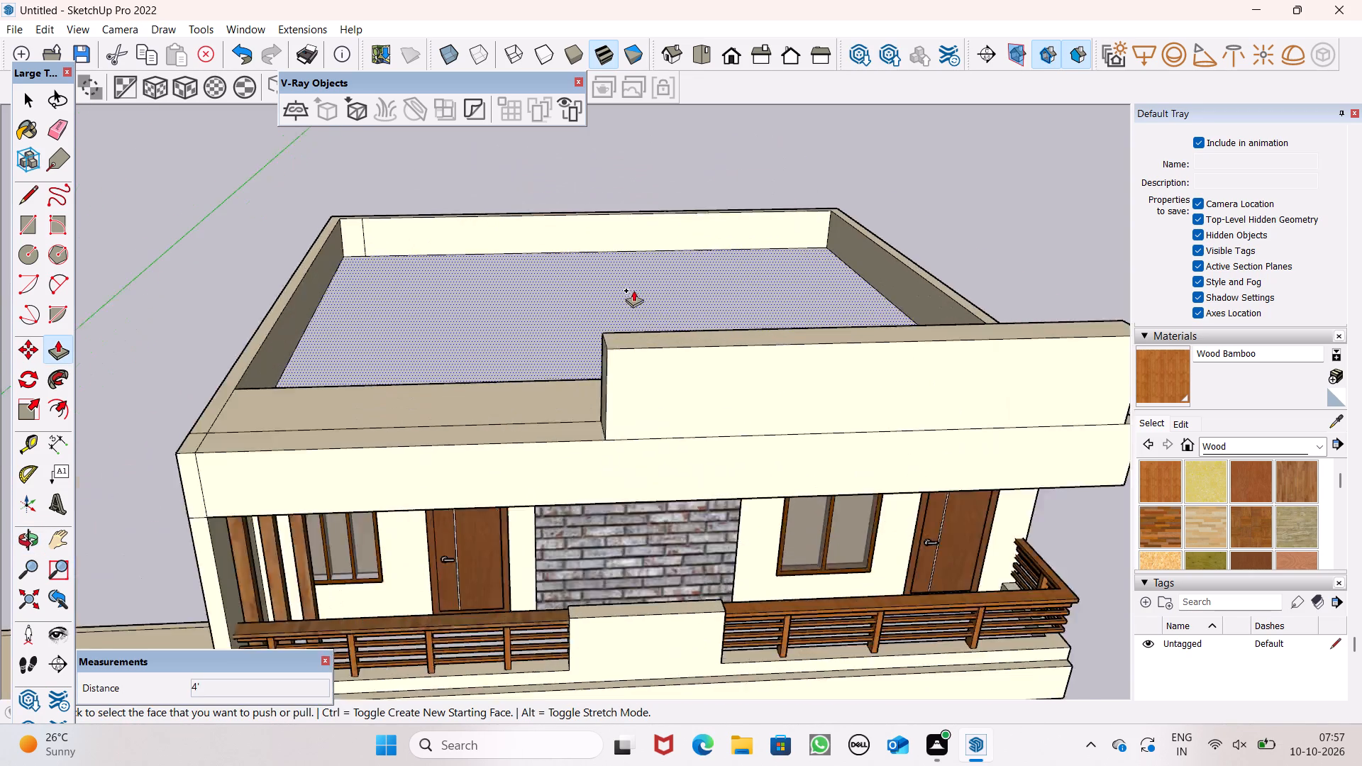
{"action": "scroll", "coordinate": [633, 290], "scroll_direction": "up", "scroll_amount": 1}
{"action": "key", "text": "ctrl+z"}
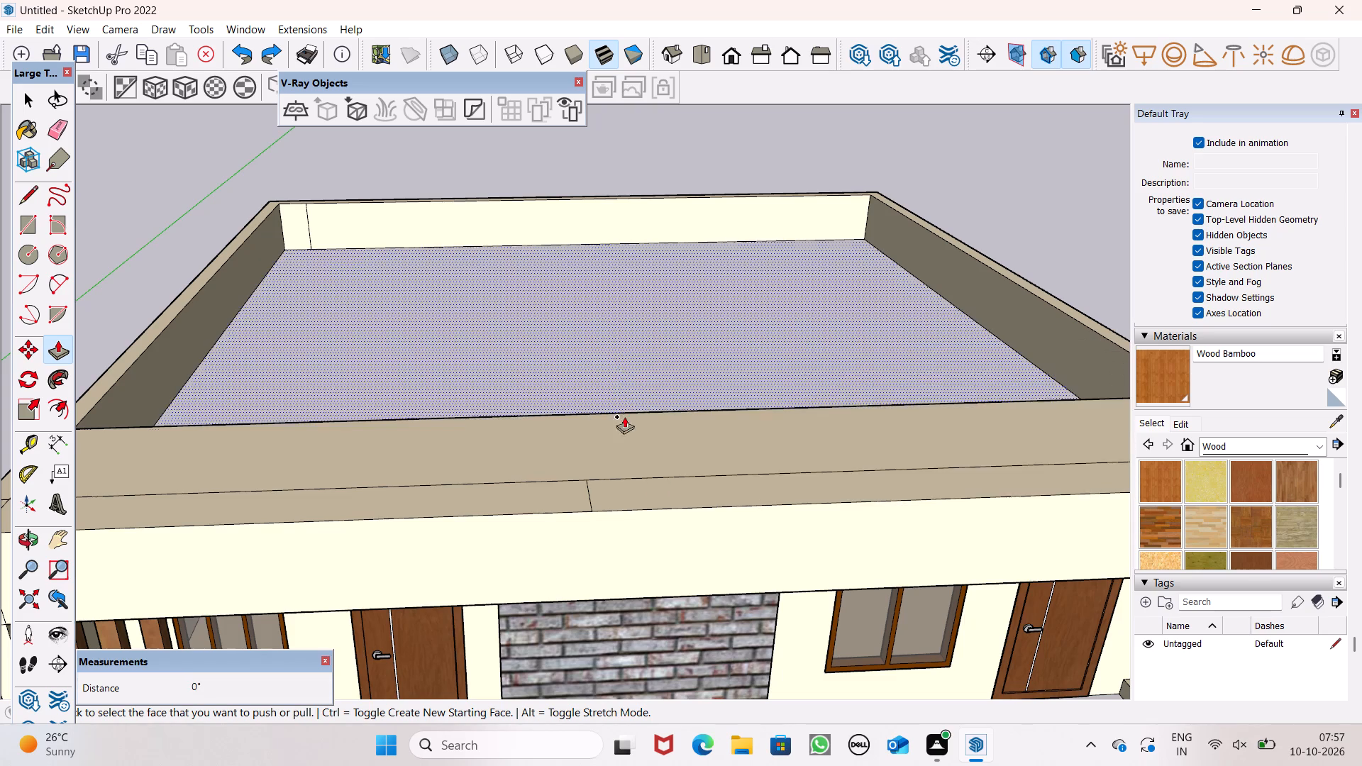
Push/Pull the right half of the overhang's front strip up 4' to form a raised front wall.
{"action": "left_click_drag", "start_coordinate": [624, 496], "coordinate": [621, 357]}
{"action": "key", "text": "4"}
{"action": "key", "text": "apostrophe"}
{"action": "key", "text": "Return"}
Extend the top of the raised front wall upward by 2" as a separate thin band.
{"action": "left_click_drag", "start_coordinate": [643, 362], "coordinate": [644, 355]}
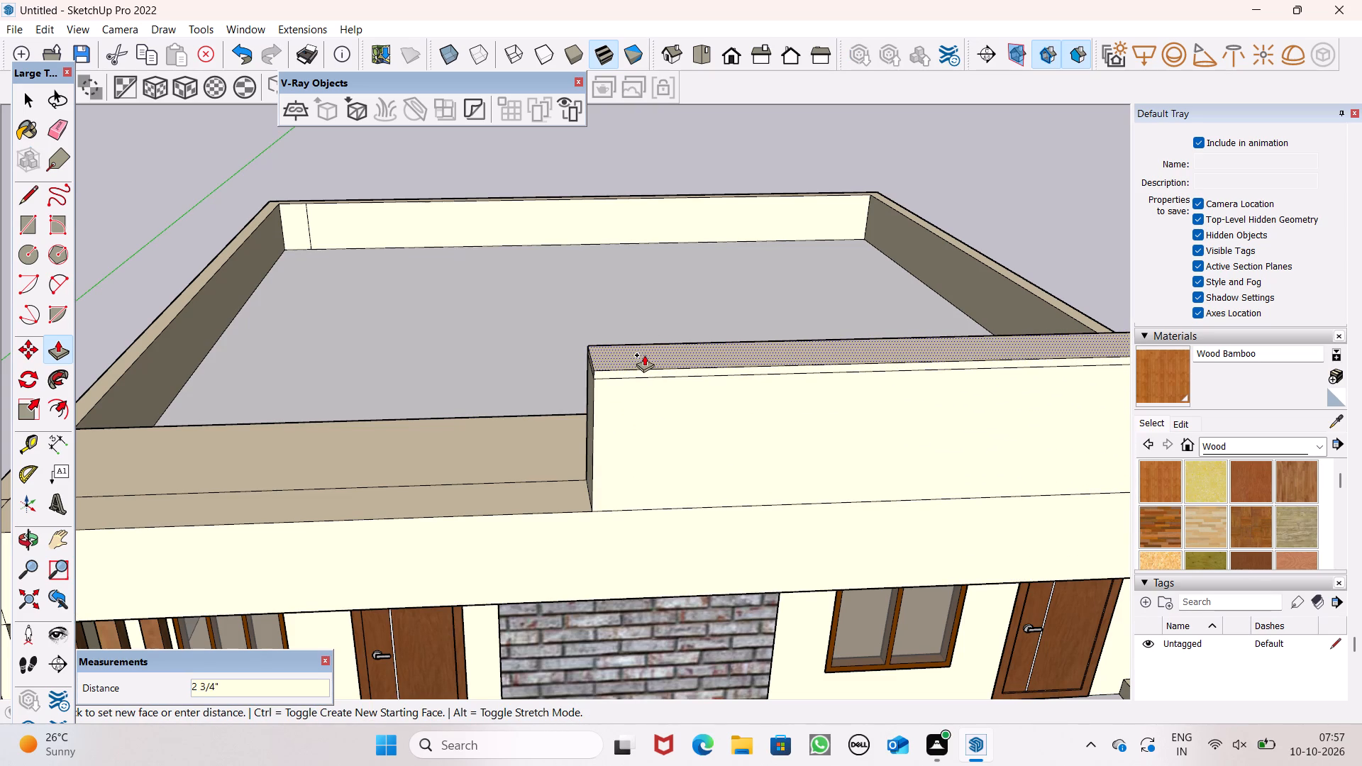
{"action": "left_click_drag", "start_coordinate": [644, 355], "coordinate": [644, 354]}
{"action": "key", "text": "2"}
{"action": "key", "text": "shift+quotedbl"}
{"action": "key", "text": "Return"}
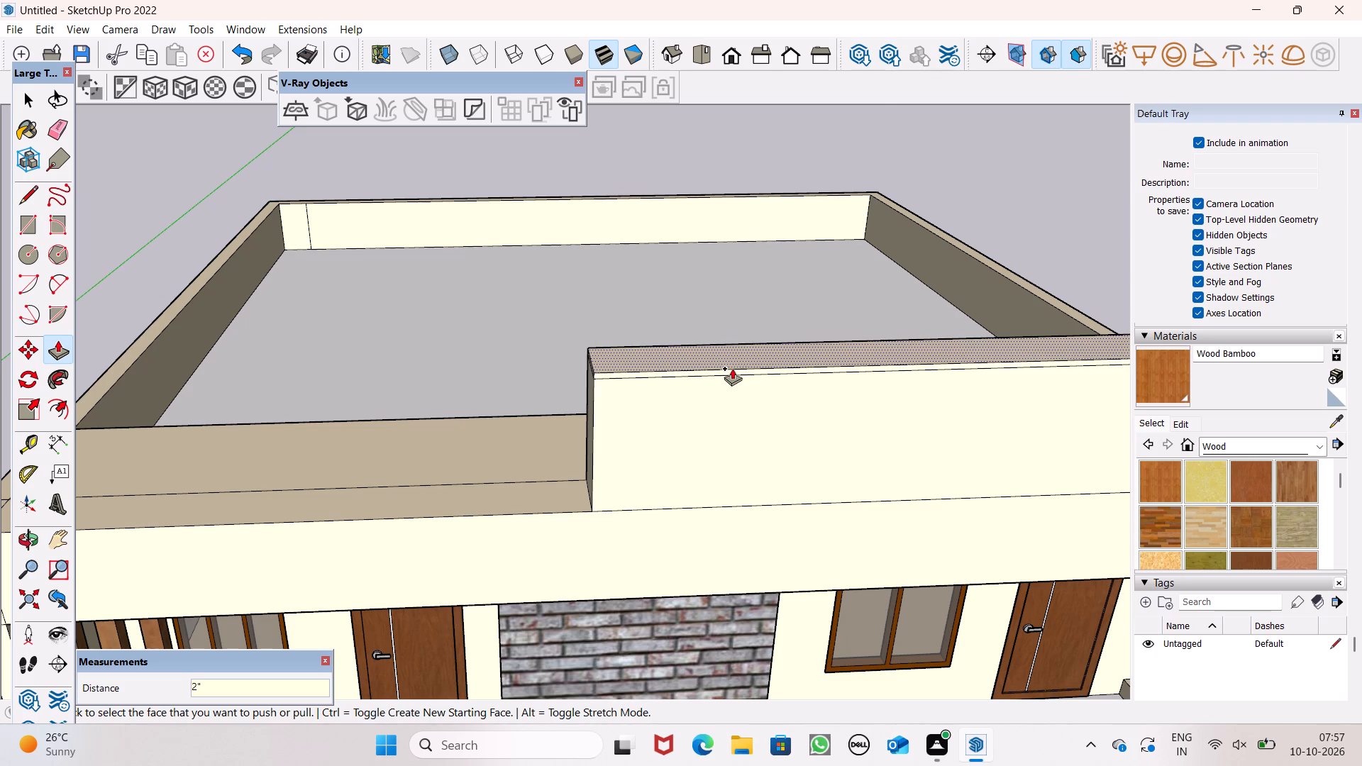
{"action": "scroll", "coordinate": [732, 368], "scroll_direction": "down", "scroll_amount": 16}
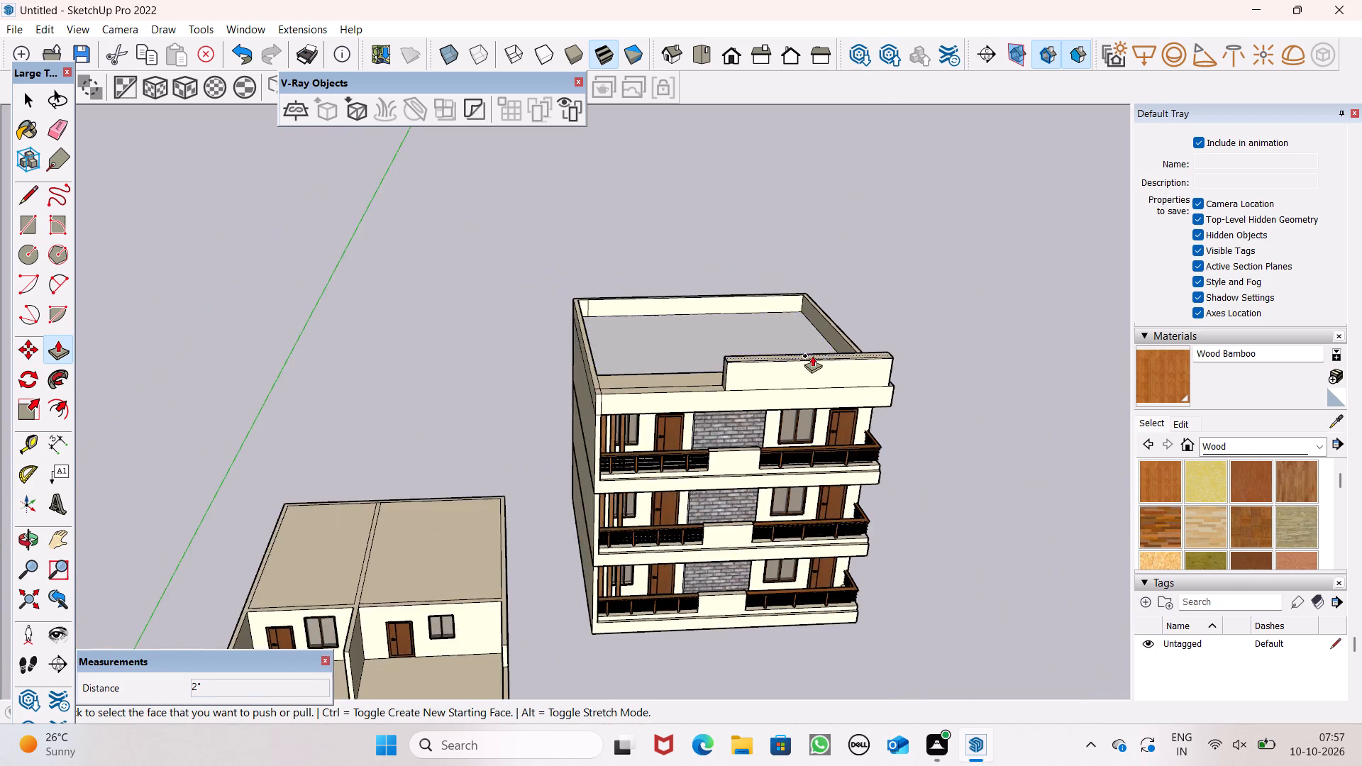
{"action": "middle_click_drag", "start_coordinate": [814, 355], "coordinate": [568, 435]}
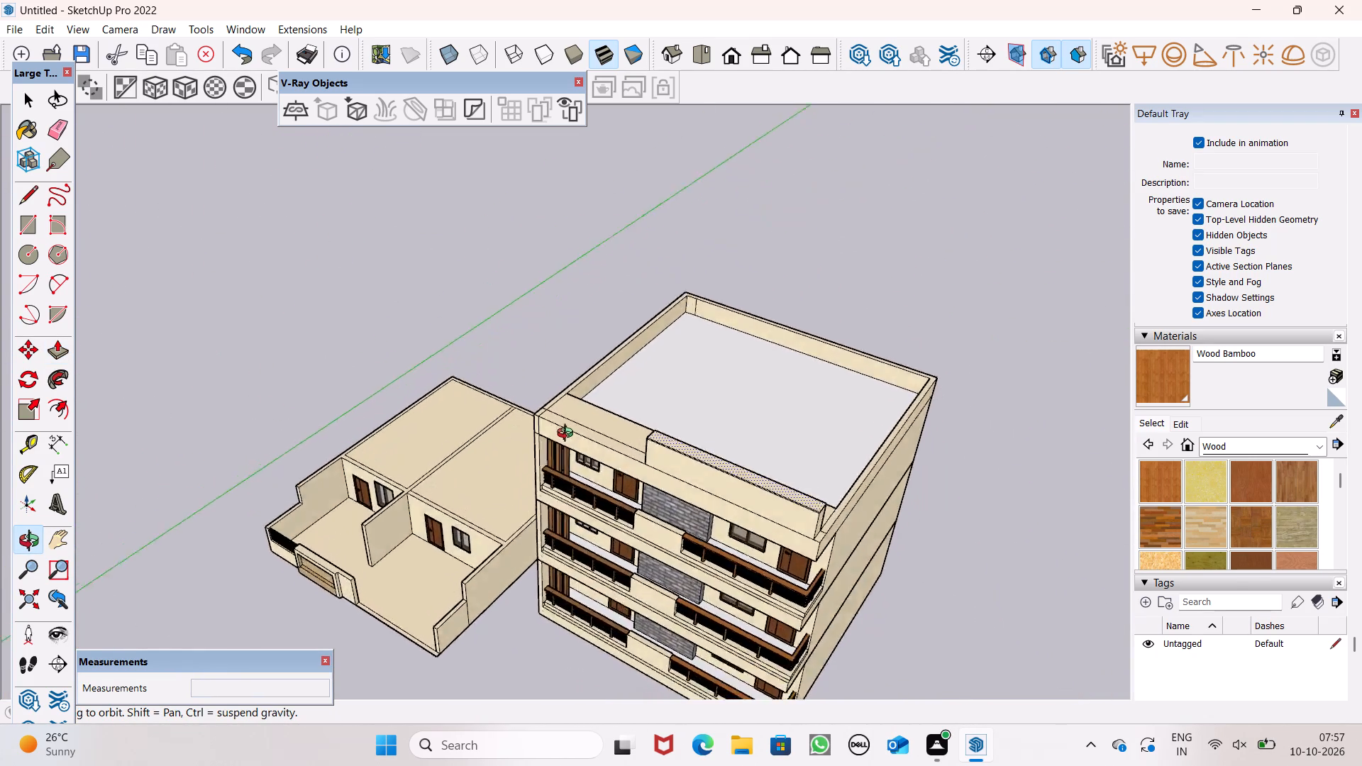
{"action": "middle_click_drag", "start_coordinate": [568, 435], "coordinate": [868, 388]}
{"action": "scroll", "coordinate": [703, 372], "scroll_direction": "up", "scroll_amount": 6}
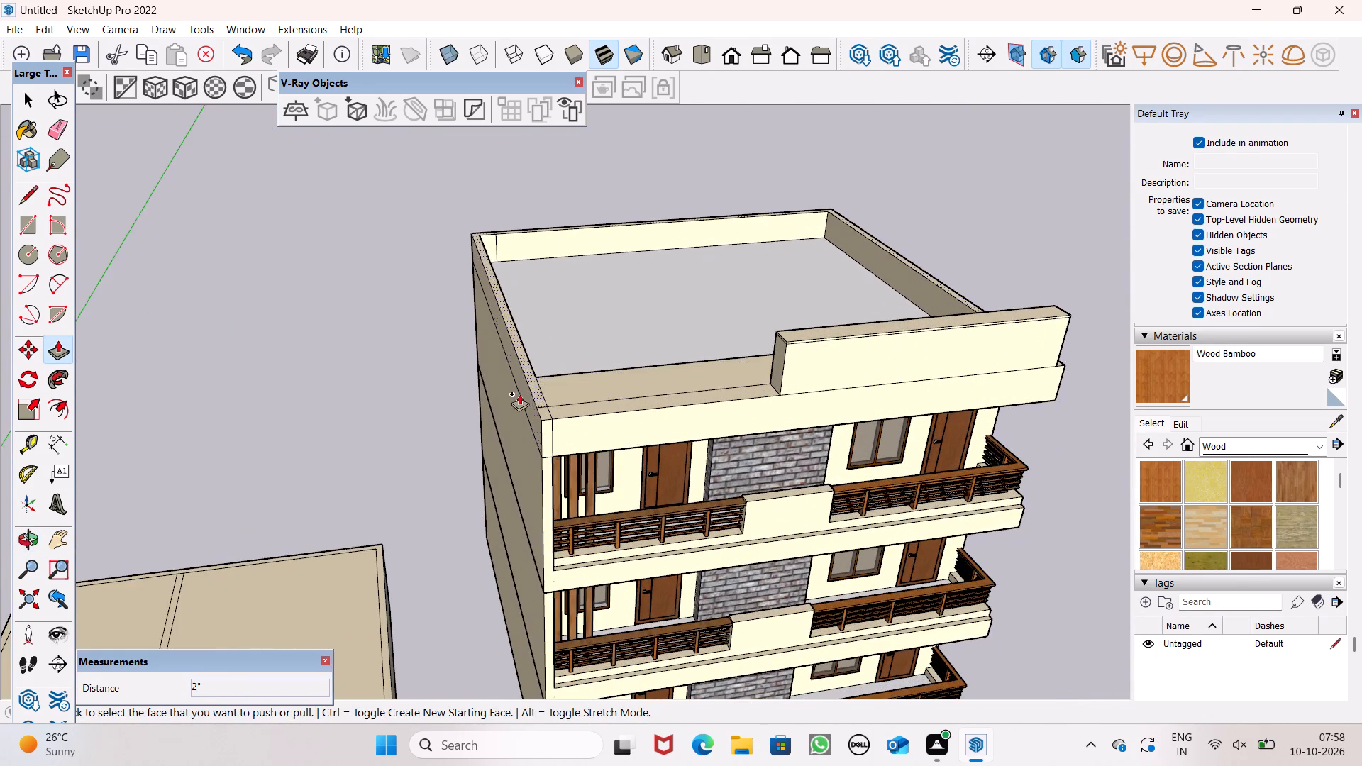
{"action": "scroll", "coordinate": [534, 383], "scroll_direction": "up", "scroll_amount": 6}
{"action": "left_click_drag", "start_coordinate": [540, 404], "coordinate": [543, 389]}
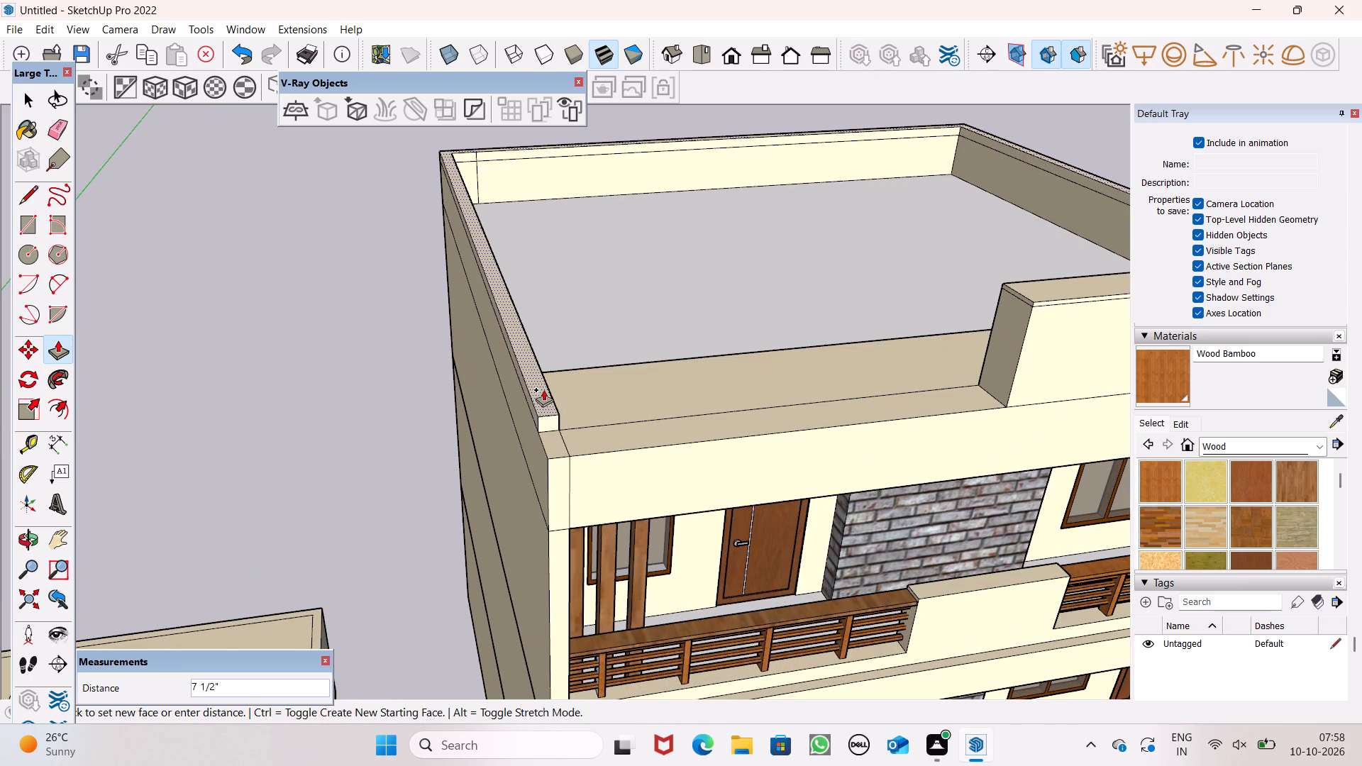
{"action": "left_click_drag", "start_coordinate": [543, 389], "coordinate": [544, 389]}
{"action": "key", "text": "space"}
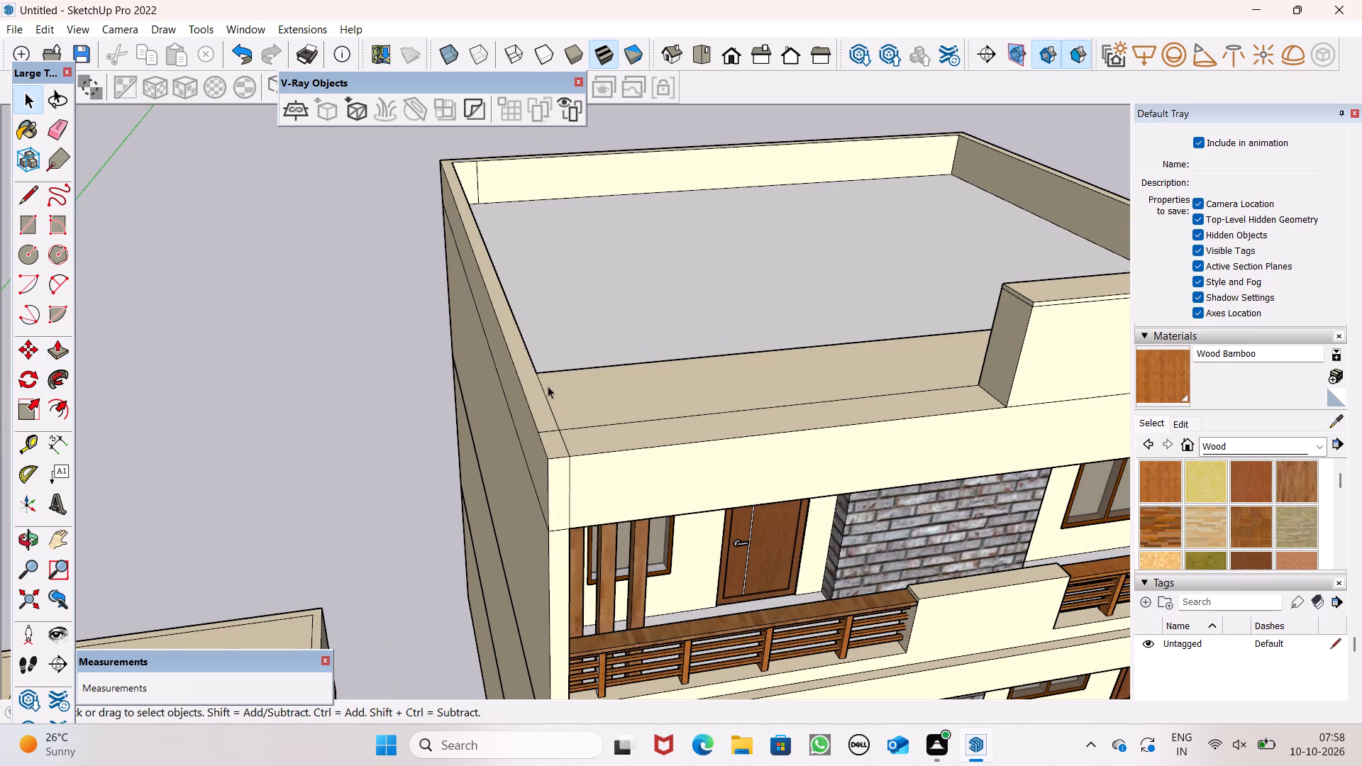
Draw a 9" line across the top of the right side parapet near its middle, splitting it into front and rear halves.
{"action": "scroll", "coordinate": [547, 381], "scroll_direction": "down", "scroll_amount": 6}
{"action": "scroll", "coordinate": [609, 331], "scroll_direction": "down", "scroll_amount": 7}
{"action": "scroll", "coordinate": [668, 318], "scroll_direction": "down", "scroll_amount": 5}
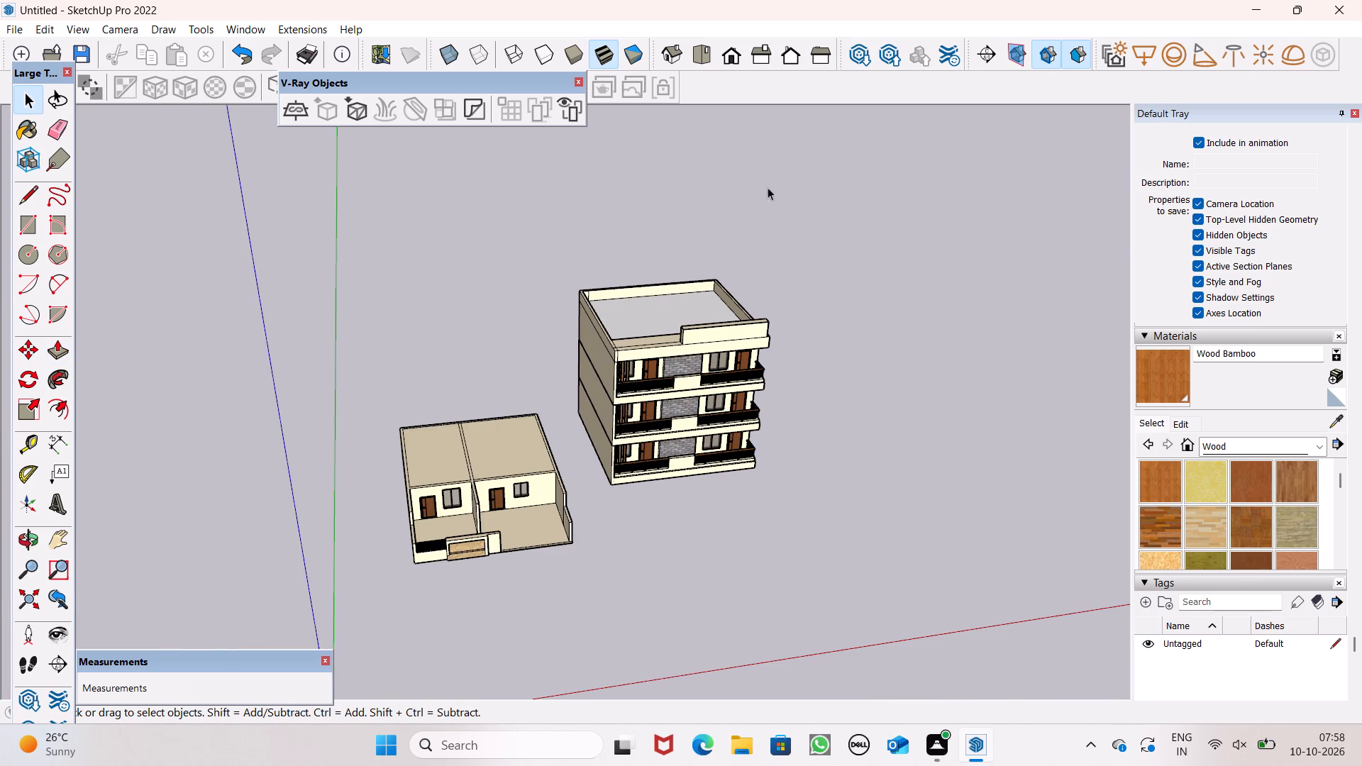
{"action": "scroll", "coordinate": [750, 245], "scroll_direction": "up", "scroll_amount": 13}
{"action": "scroll", "coordinate": [660, 274], "scroll_direction": "up", "scroll_amount": 9}
{"action": "middle_click_drag", "start_coordinate": [726, 303], "coordinate": [717, 385]}
{"action": "scroll", "coordinate": [730, 399], "scroll_direction": "up", "scroll_amount": 3}
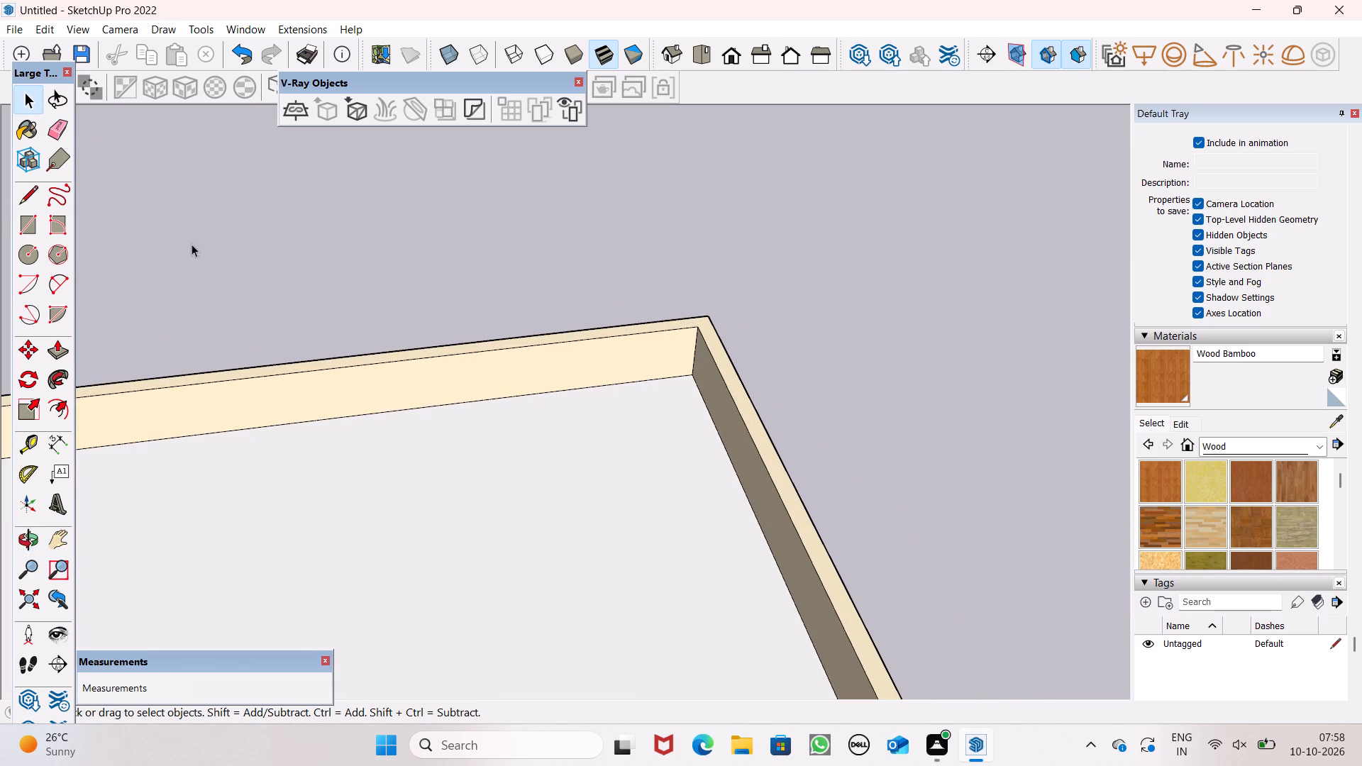
{"action": "left_click", "coordinate": [20, 199]}
{"action": "scroll", "coordinate": [189, 201], "scroll_direction": "down", "scroll_amount": 3}
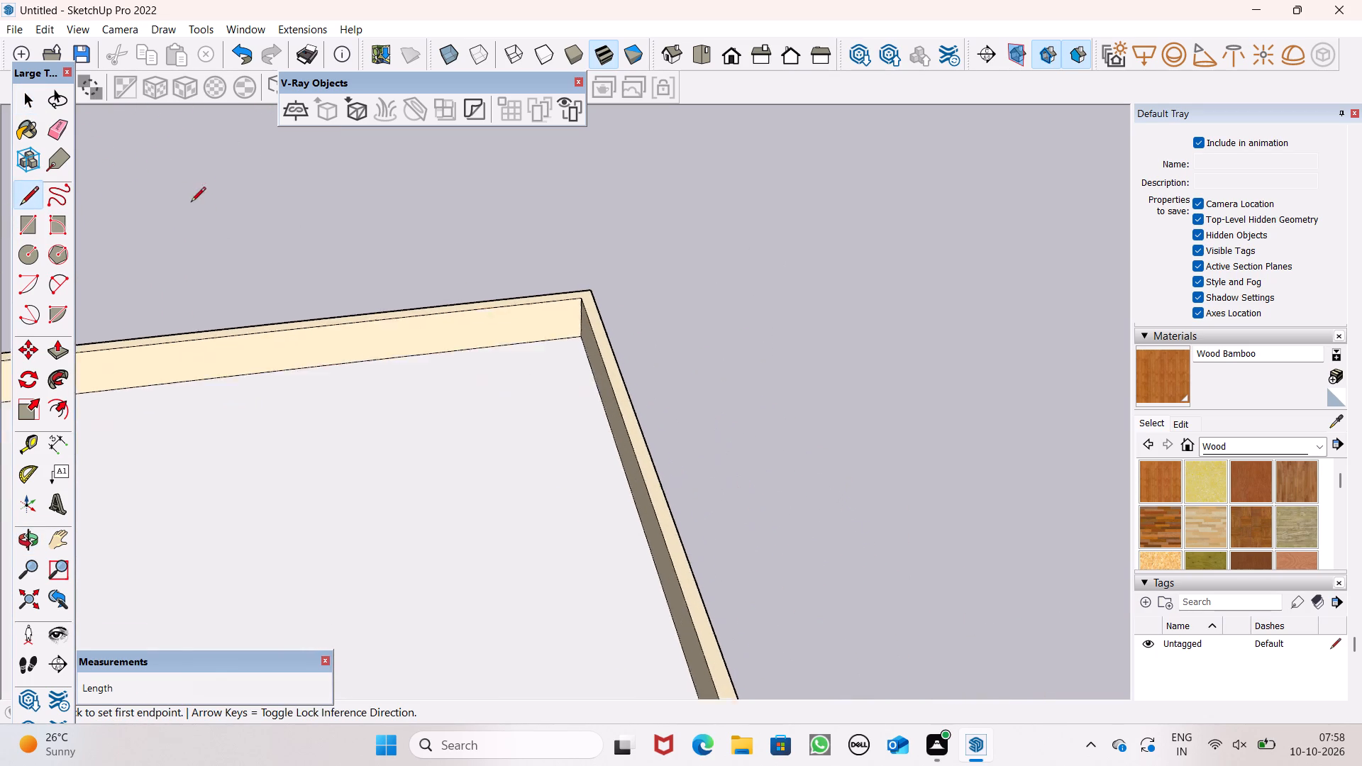
{"action": "scroll", "coordinate": [191, 203], "scroll_direction": "down", "scroll_amount": 4}
{"action": "scroll", "coordinate": [521, 426], "scroll_direction": "up", "scroll_amount": 3}
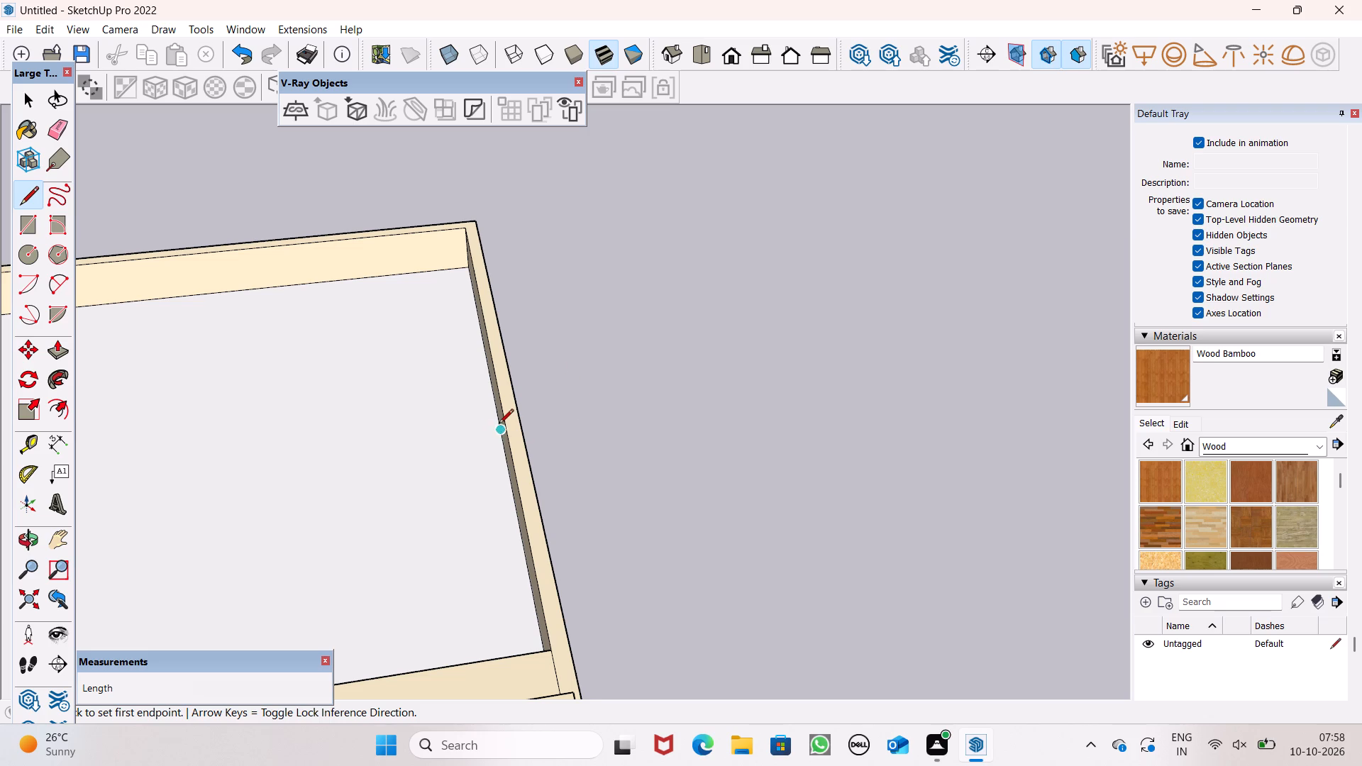
{"action": "scroll", "coordinate": [502, 423], "scroll_direction": "up", "scroll_amount": 4}
{"action": "left_click", "coordinate": [505, 417]}
{"action": "left_click", "coordinate": [526, 409]}
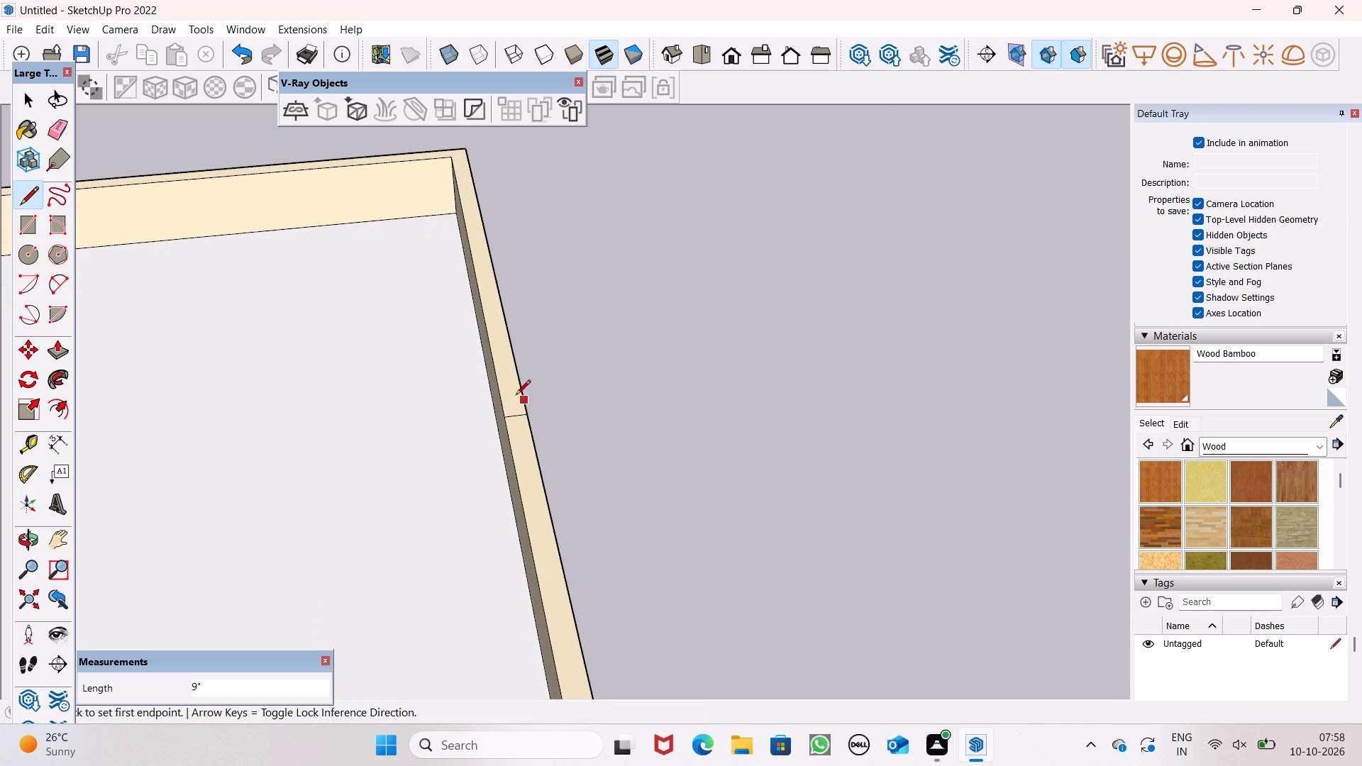
Push/Pull the top of the right side parapet's front half up 8' to form a tall side wall.
{"action": "scroll", "coordinate": [507, 376], "scroll_direction": "down", "scroll_amount": 10}
{"action": "middle_click_drag", "start_coordinate": [534, 416], "coordinate": [348, 487]}
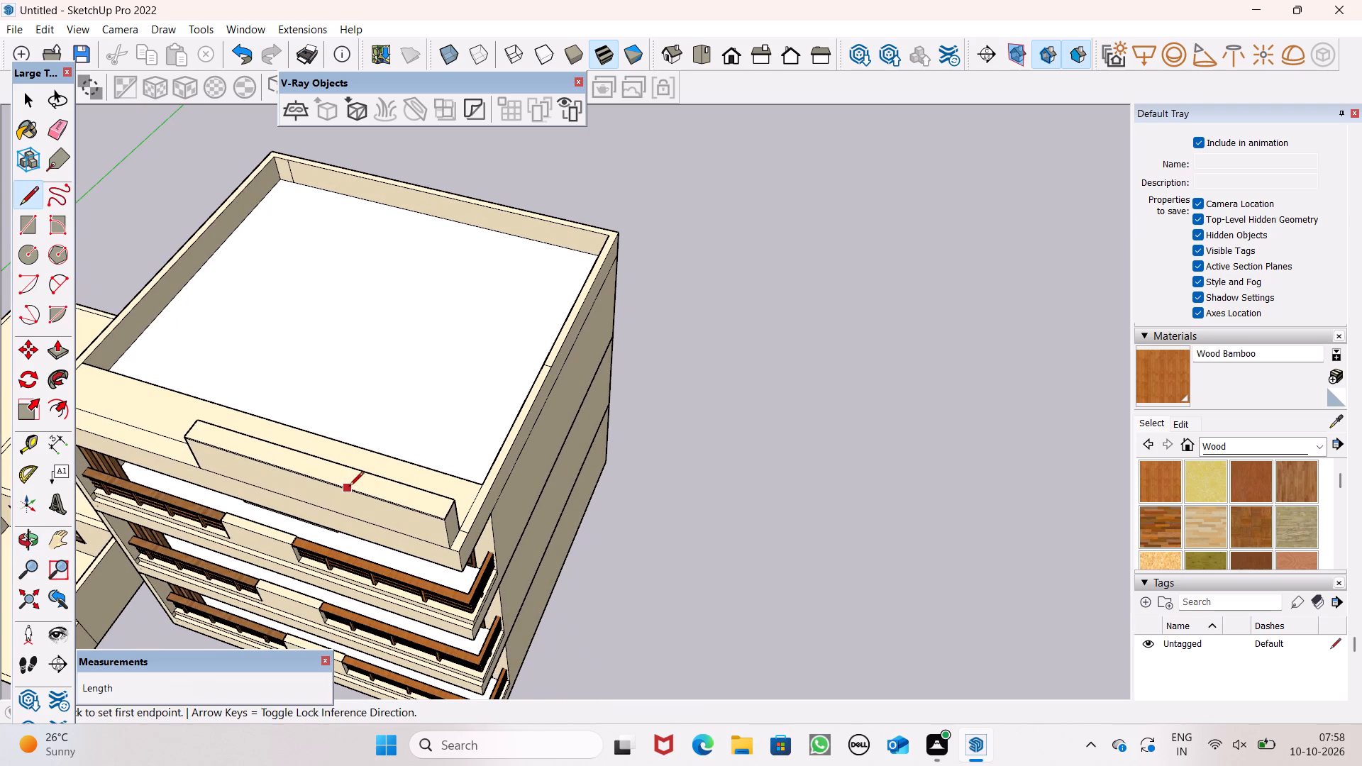
{"action": "left_click", "coordinate": [67, 350]}
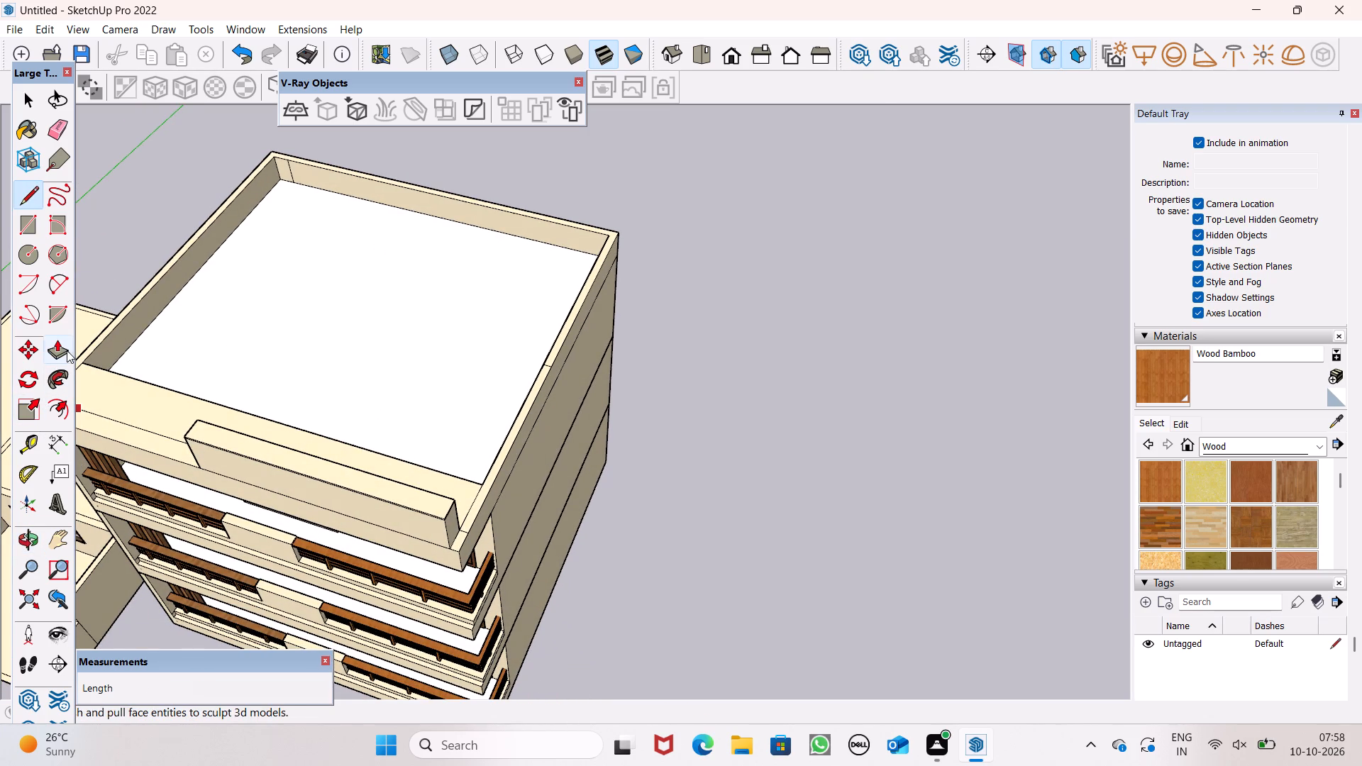
{"action": "scroll", "coordinate": [325, 396], "scroll_direction": "up", "scroll_amount": 3}
{"action": "left_click_drag", "start_coordinate": [545, 536], "coordinate": [543, 530]}
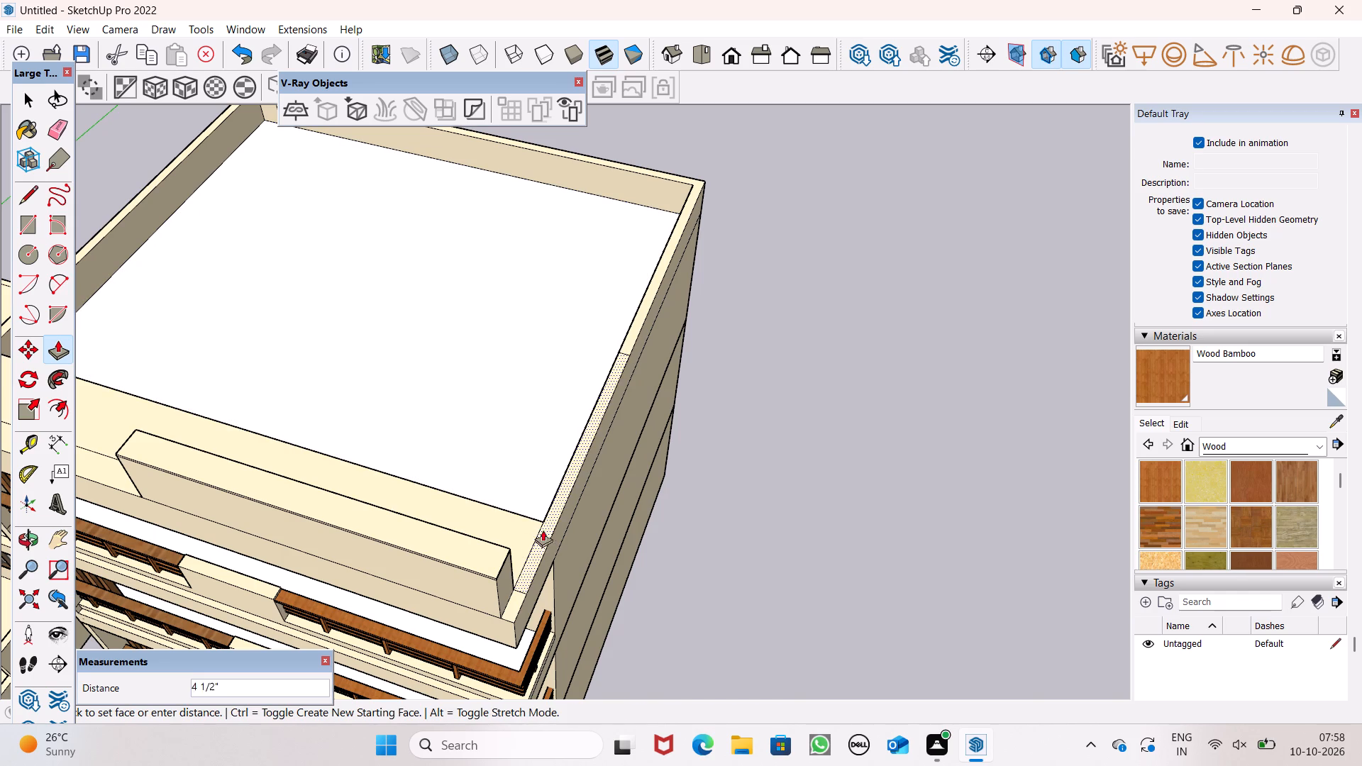
{"action": "left_click_drag", "start_coordinate": [543, 530], "coordinate": [541, 482]}
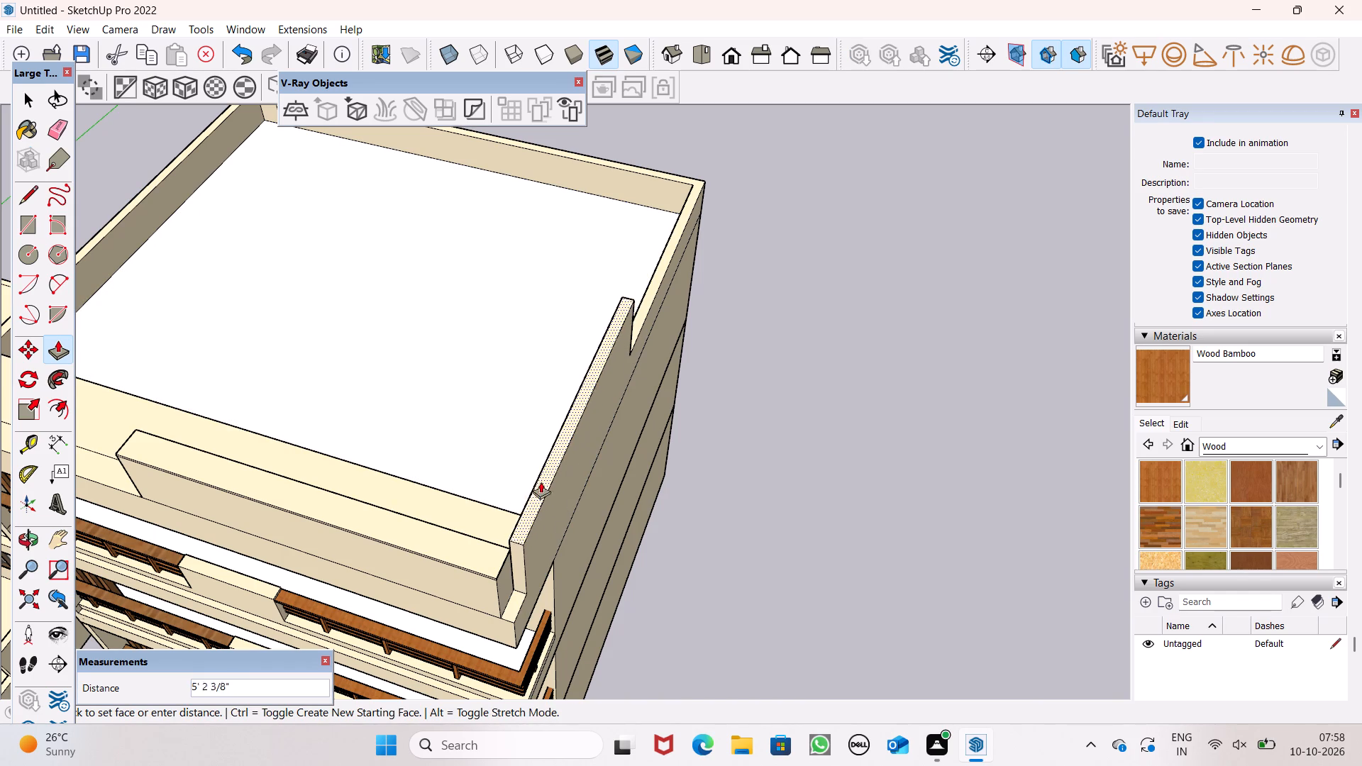
{"action": "left_click_drag", "start_coordinate": [541, 482], "coordinate": [528, 467]}
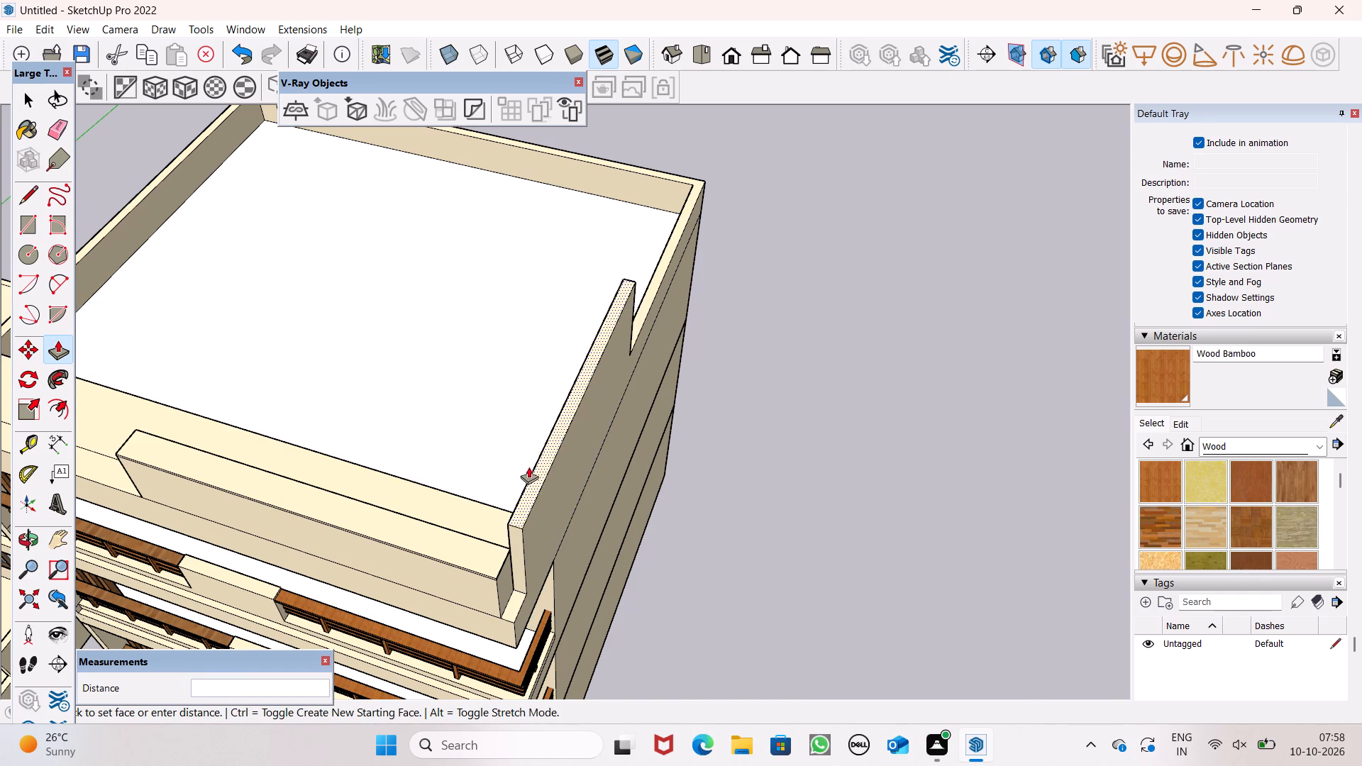
{"action": "left_click_drag", "start_coordinate": [528, 467], "coordinate": [540, 471]}
{"action": "type", "text": "8'"}
{"action": "key", "text": "Return"}
Push/Pull the top of the tall side wall up another 2'.
{"action": "middle_click_drag", "start_coordinate": [518, 474], "coordinate": [518, 473]}
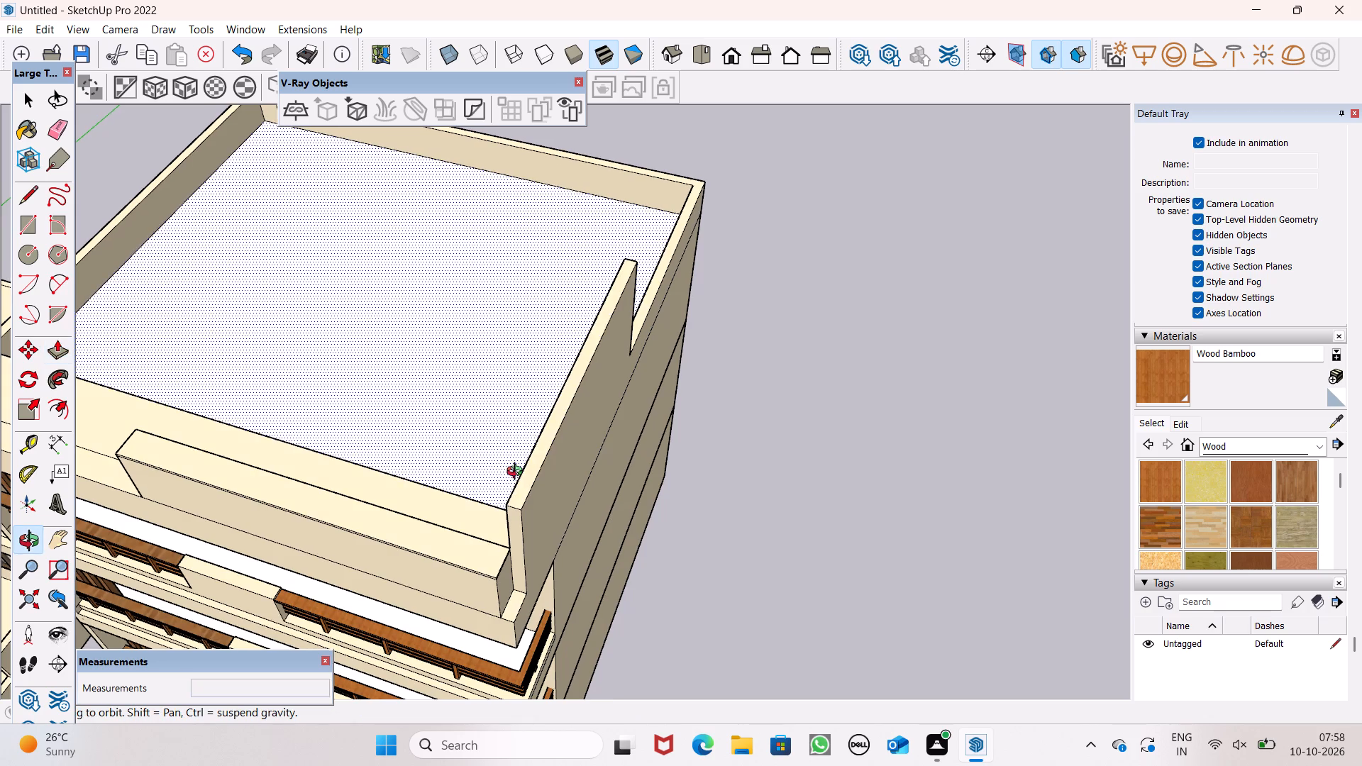
{"action": "middle_click_drag", "start_coordinate": [518, 473], "coordinate": [668, 297]}
{"action": "scroll", "coordinate": [668, 296], "scroll_direction": "up", "scroll_amount": 1}
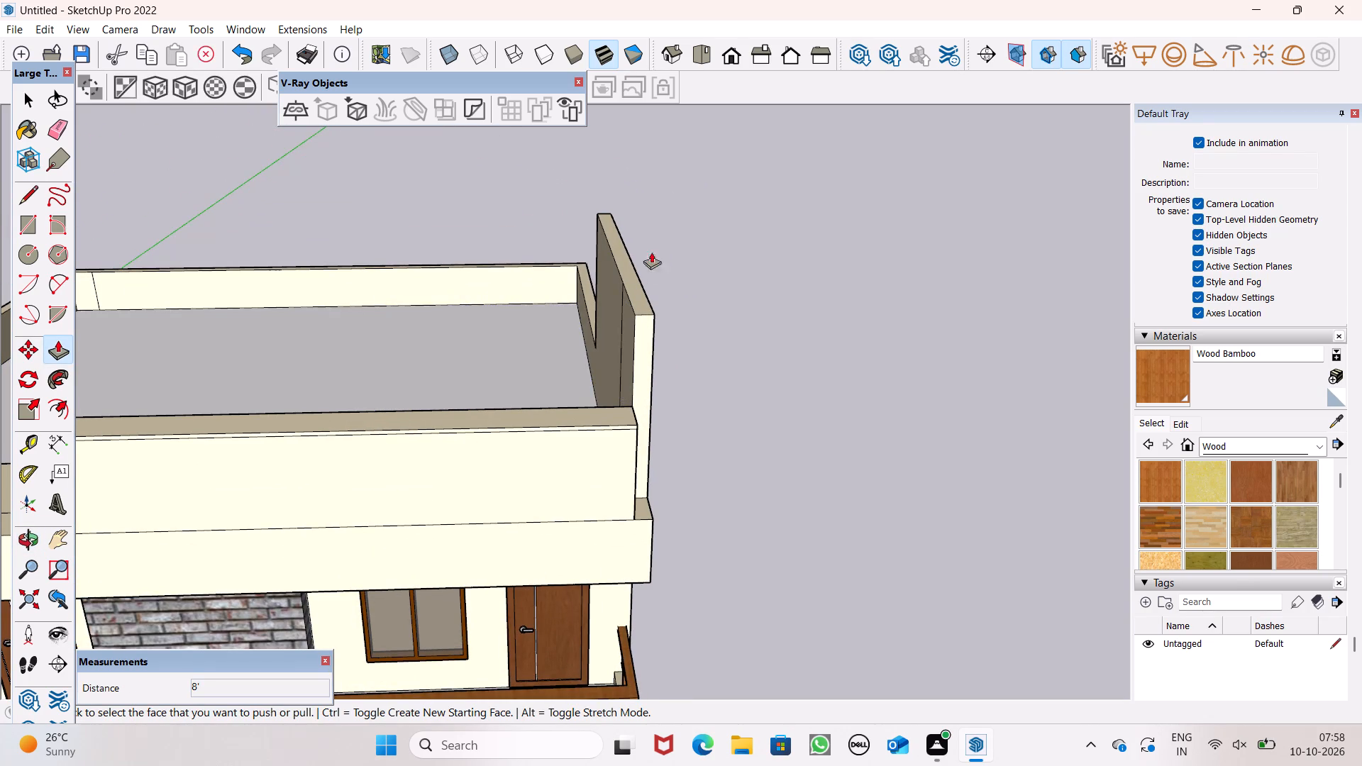
{"action": "left_click_drag", "start_coordinate": [643, 295], "coordinate": [633, 265]}
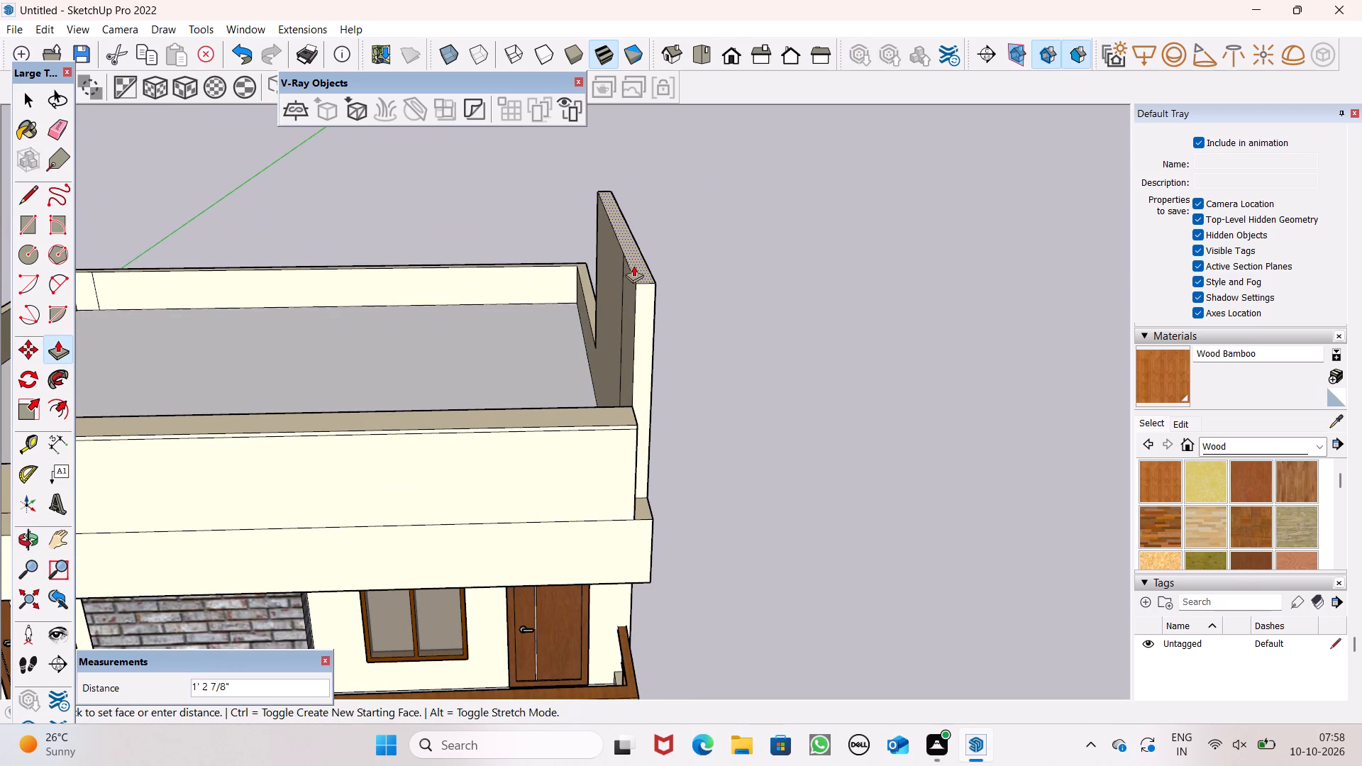
{"action": "left_click_drag", "start_coordinate": [633, 265], "coordinate": [633, 263]}
{"action": "key", "text": "2"}
{"action": "key", "text": "apostrophe"}
{"action": "key", "text": "Return"}
{"action": "key", "text": "4"}
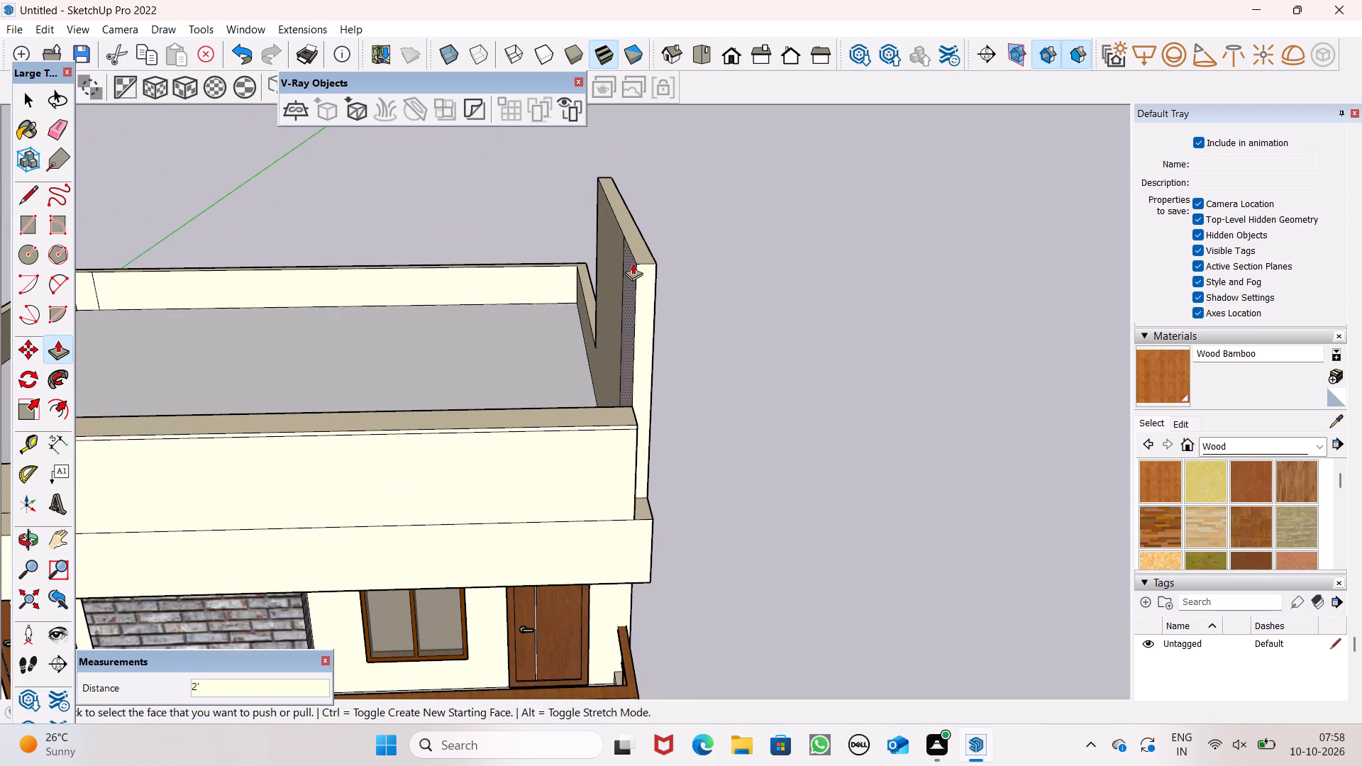
{"action": "key", "text": "Return"}
Erase the leftover vertical line on the inner face of the tall side wall.
{"action": "scroll", "coordinate": [633, 262], "scroll_direction": "down", "scroll_amount": 3}
{"action": "middle_click_drag", "start_coordinate": [626, 270], "coordinate": [825, 221]}
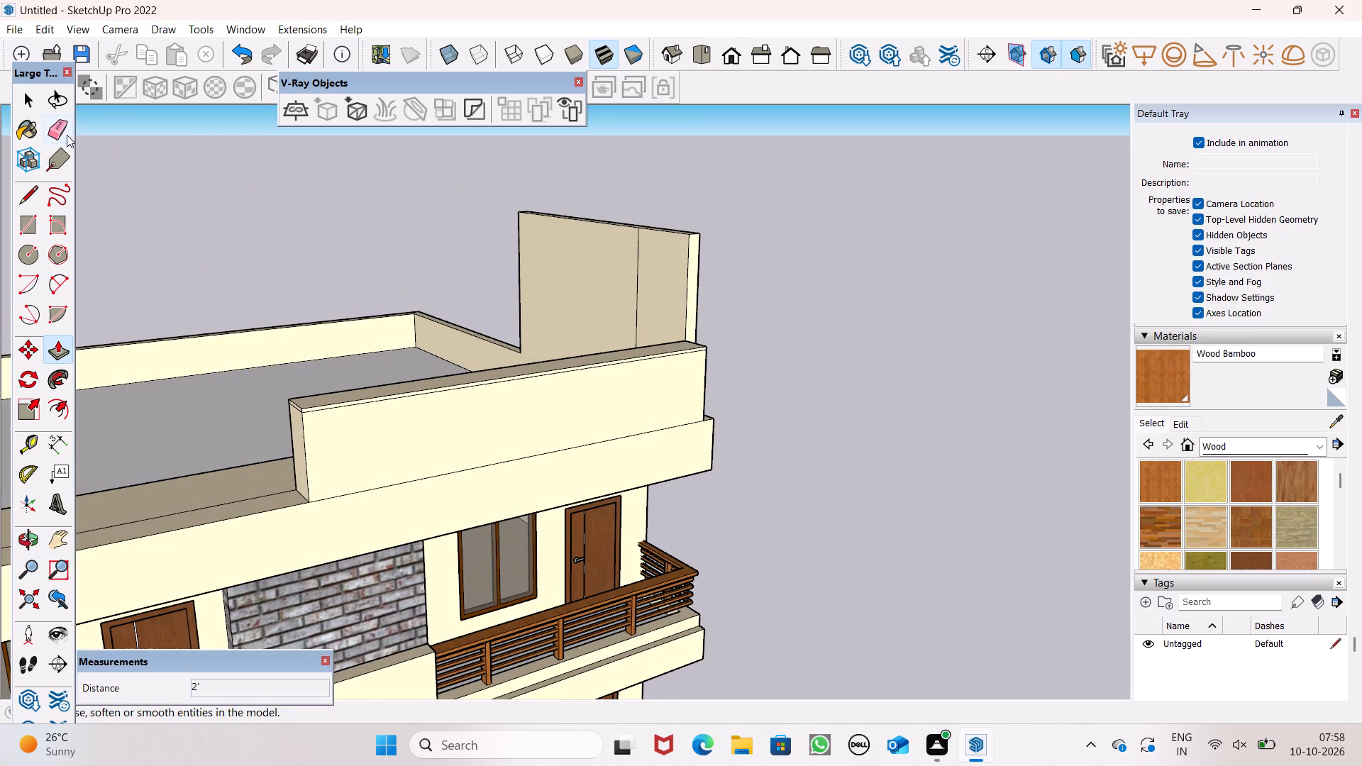
{"action": "left_click", "coordinate": [67, 133]}
{"action": "left_click_drag", "start_coordinate": [639, 294], "coordinate": [616, 287]}
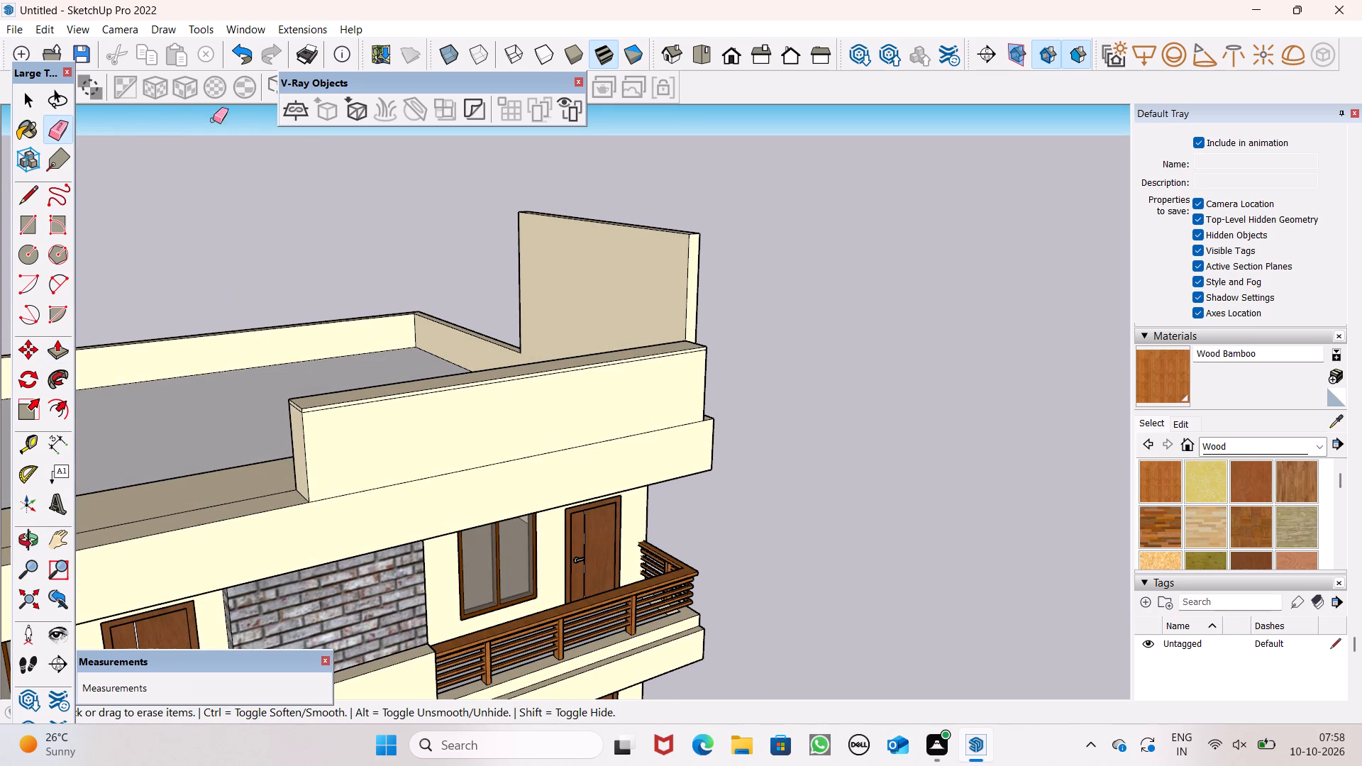
Draw a line about 18' 3" long across the side wall's inner face near its top, marking off an upper strip.
{"action": "left_click", "coordinate": [21, 207]}
{"action": "scroll", "coordinate": [527, 289], "scroll_direction": "up", "scroll_amount": 5}
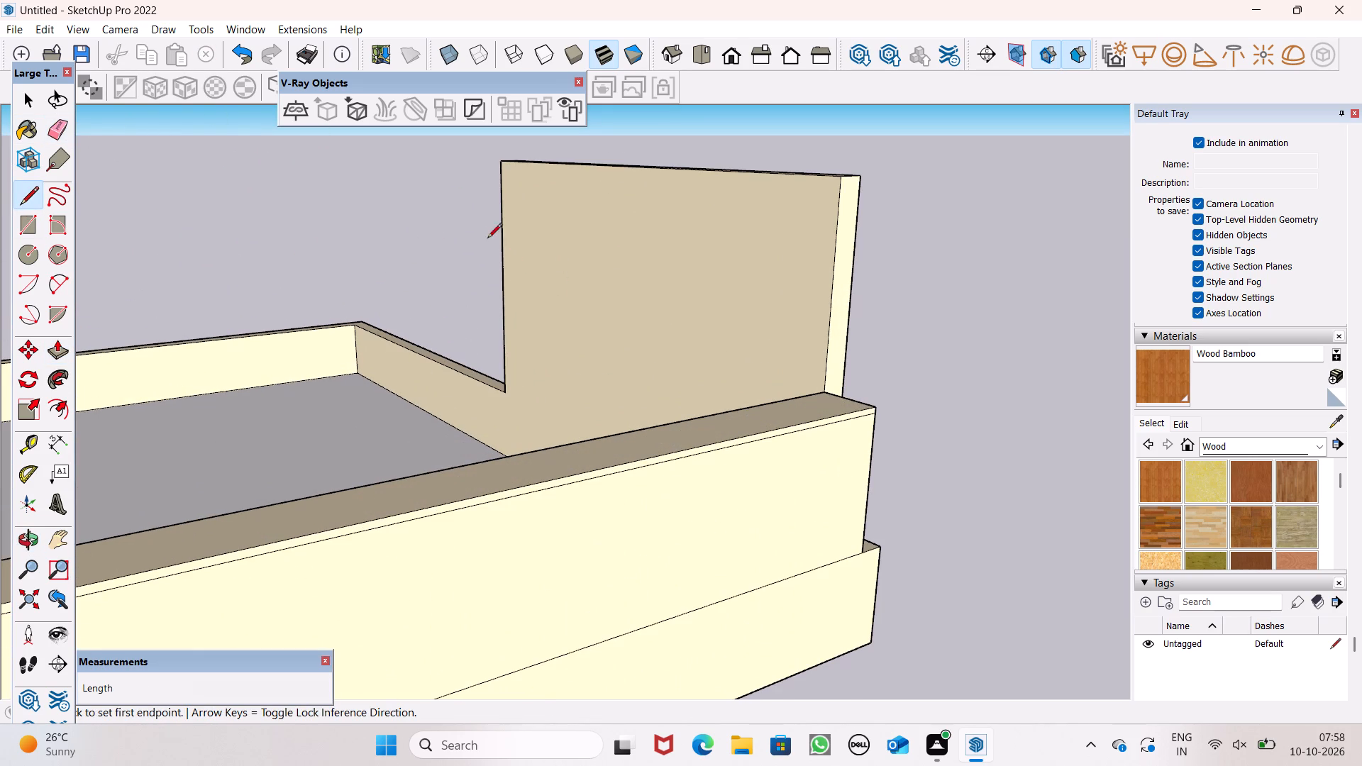
{"action": "left_click", "coordinate": [499, 196]}
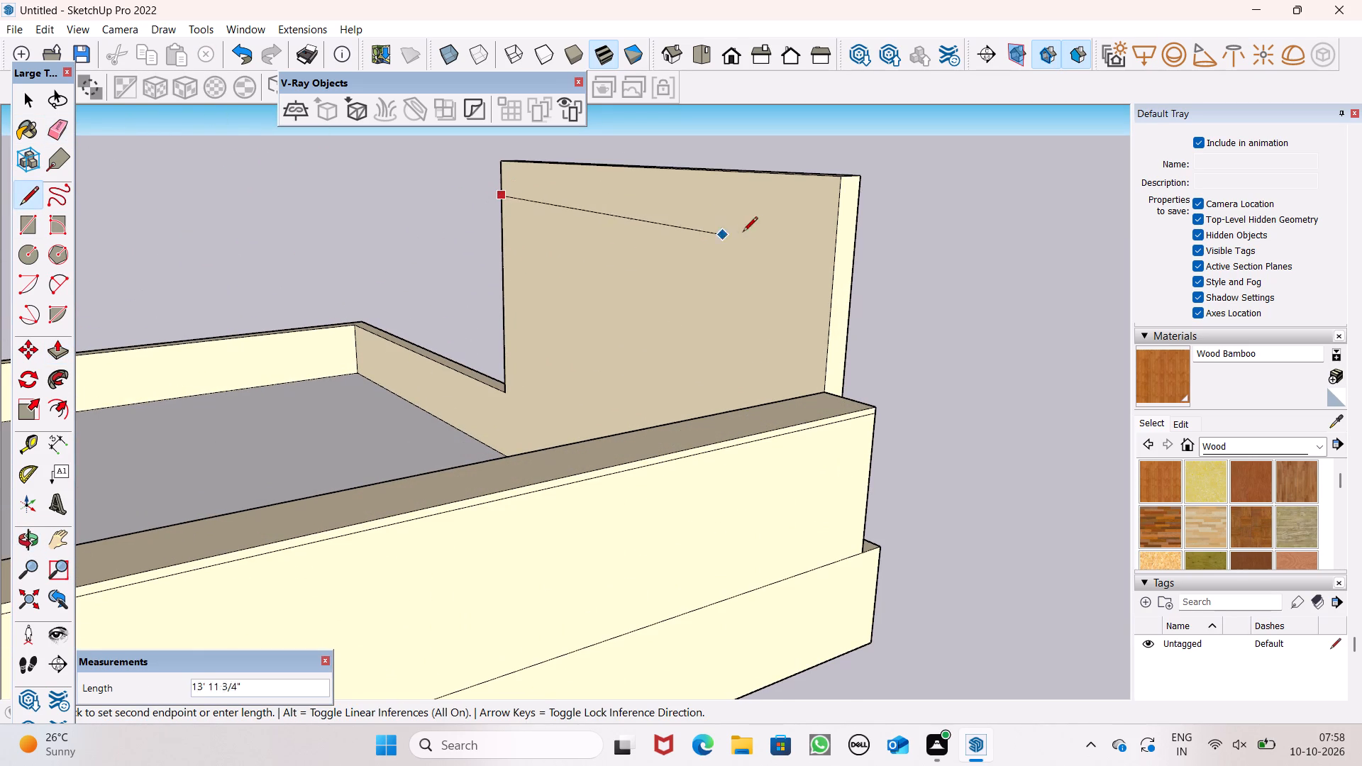
{"action": "left_click", "coordinate": [841, 226]}
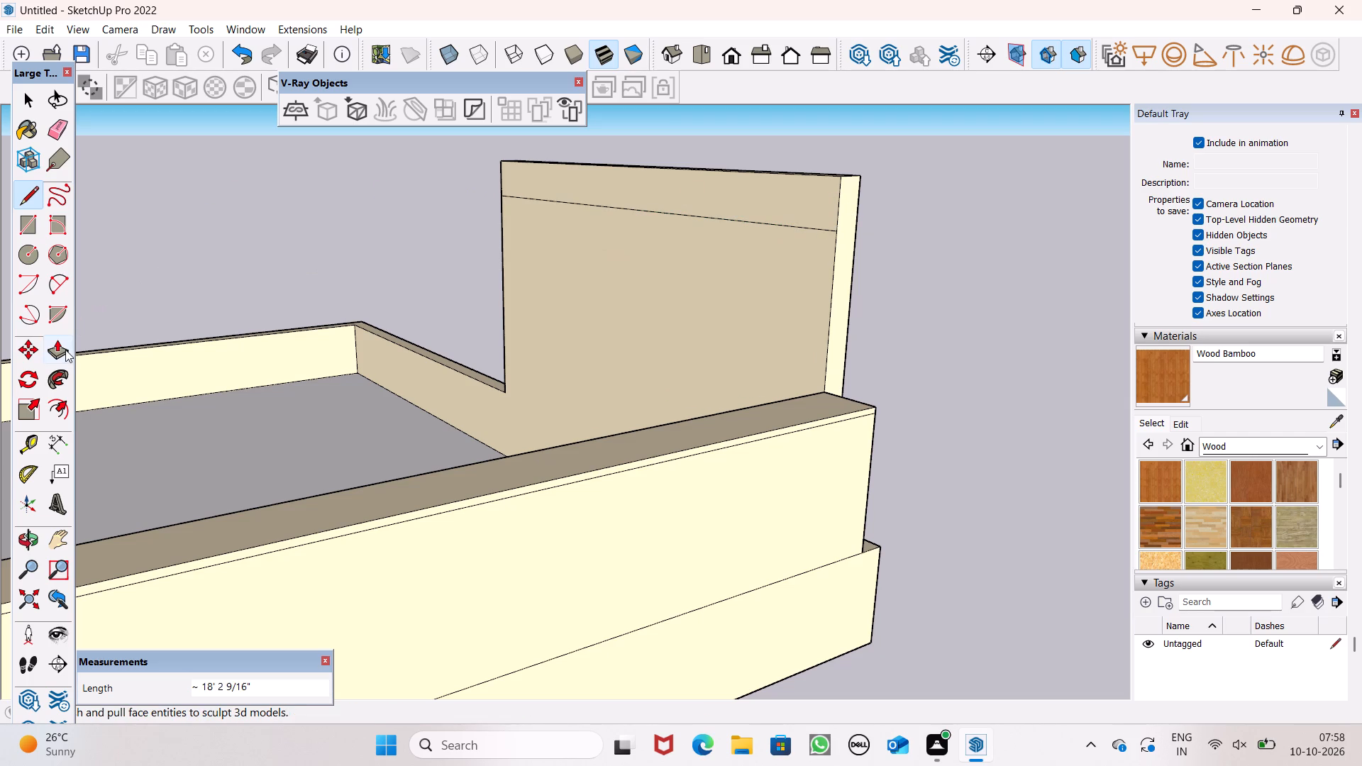
Push/Pull the side wall's upper strip inward over the roof to the far end of the raised front wall, forming a canopy slab.
{"action": "left_click", "coordinate": [65, 350]}
{"action": "scroll", "coordinate": [313, 297], "scroll_direction": "down", "scroll_amount": 2}
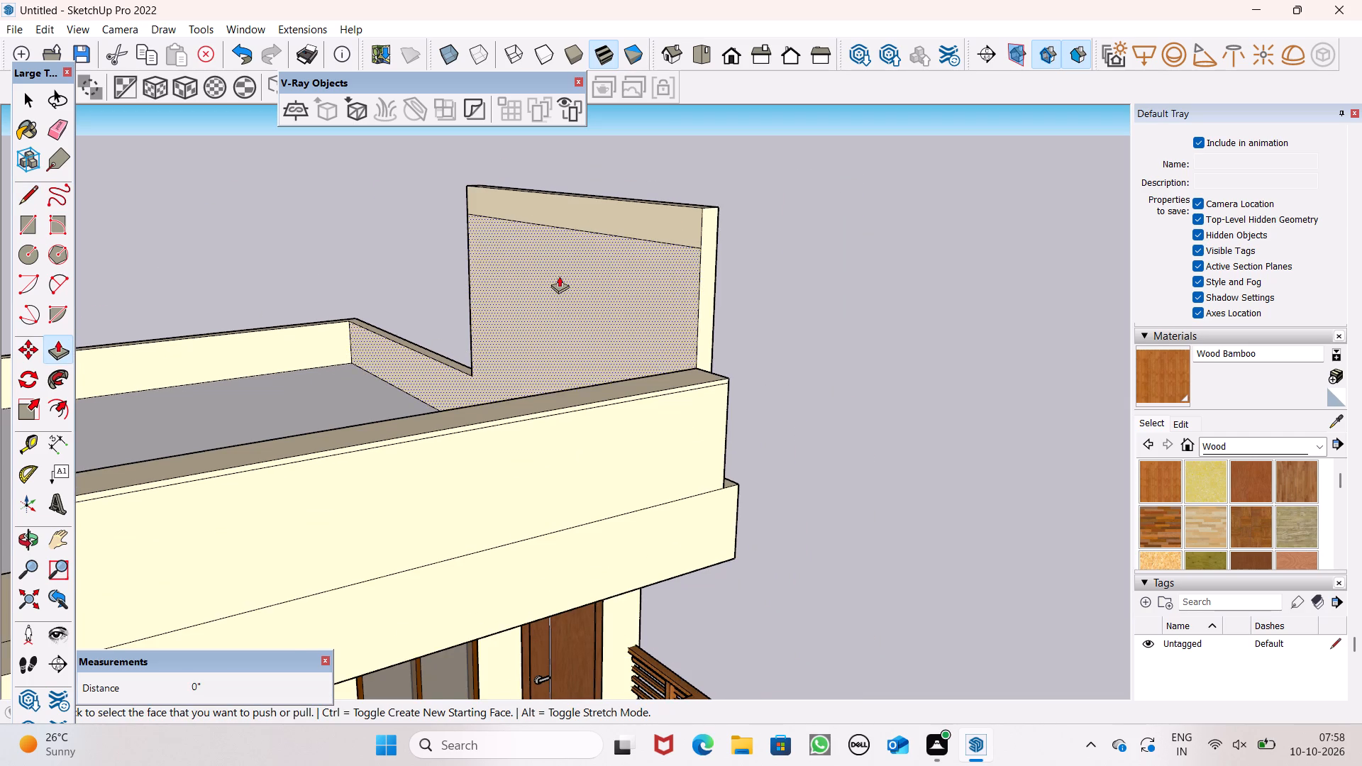
{"action": "scroll", "coordinate": [560, 275], "scroll_direction": "down", "scroll_amount": 3}
{"action": "left_click_drag", "start_coordinate": [611, 241], "coordinate": [448, 274]}
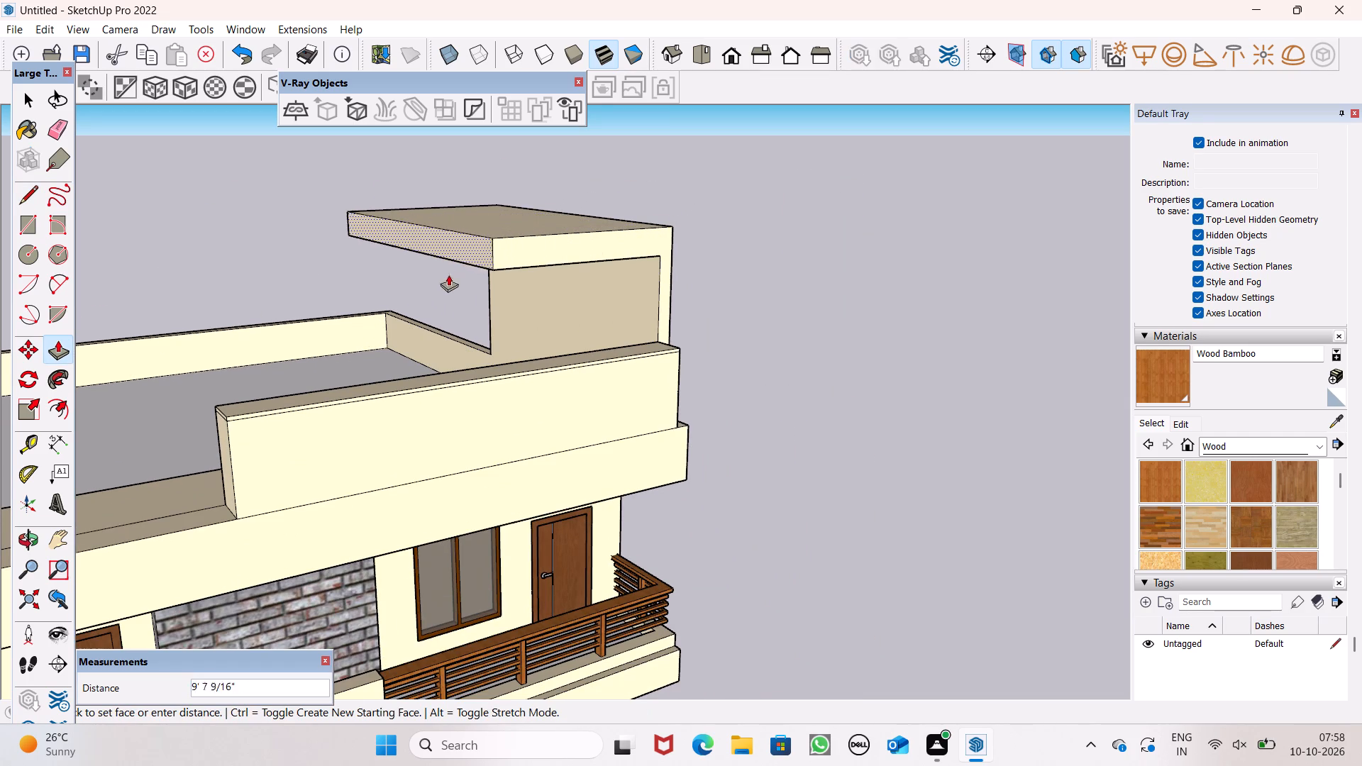
{"action": "left_click_drag", "start_coordinate": [448, 274], "coordinate": [199, 417]}
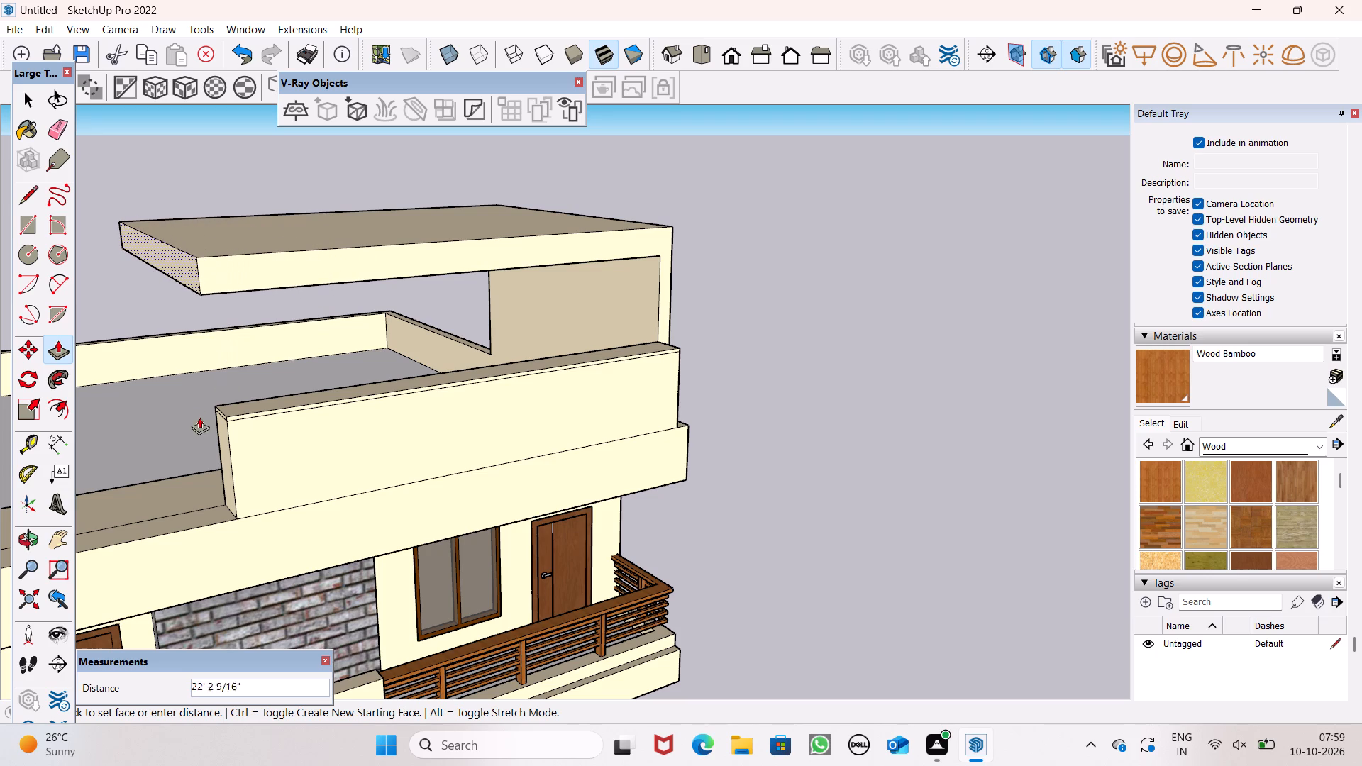
{"action": "left_click_drag", "start_coordinate": [199, 417], "coordinate": [225, 438]}
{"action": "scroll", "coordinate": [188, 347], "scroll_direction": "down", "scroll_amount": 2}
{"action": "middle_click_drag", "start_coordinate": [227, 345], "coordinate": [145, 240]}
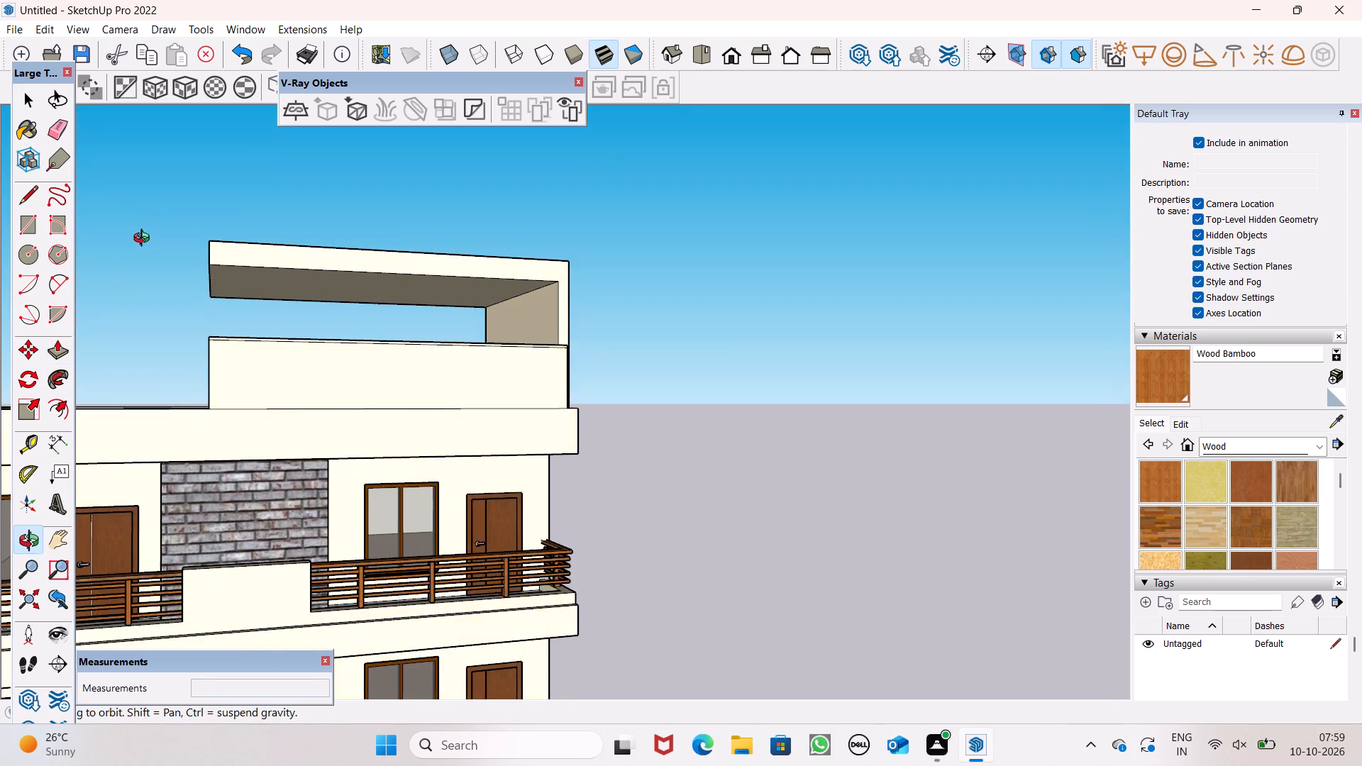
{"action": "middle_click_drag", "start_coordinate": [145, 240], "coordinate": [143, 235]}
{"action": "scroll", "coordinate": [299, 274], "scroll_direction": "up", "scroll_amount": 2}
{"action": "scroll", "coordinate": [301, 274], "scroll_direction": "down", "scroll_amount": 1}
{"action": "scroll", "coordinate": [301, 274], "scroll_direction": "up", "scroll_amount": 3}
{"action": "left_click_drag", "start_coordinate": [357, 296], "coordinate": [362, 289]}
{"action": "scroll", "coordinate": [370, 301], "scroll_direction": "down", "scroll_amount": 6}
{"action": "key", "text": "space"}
Examine the rooftop canopy slab, its supporting side wall and the raised front wall from several angles.
{"action": "scroll", "coordinate": [577, 337], "scroll_direction": "down", "scroll_amount": 5}
{"action": "middle_click_drag", "start_coordinate": [588, 354], "coordinate": [595, 374]}
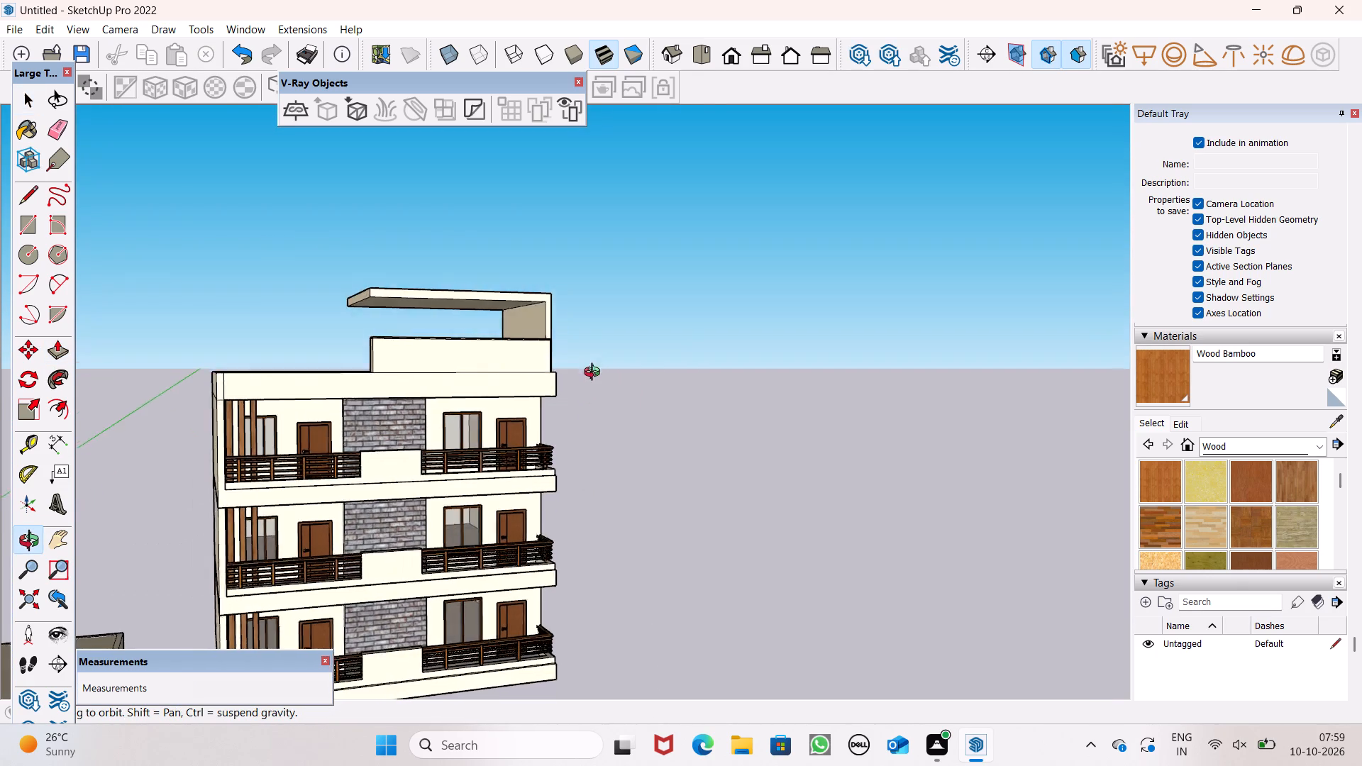
{"action": "middle_click_drag", "start_coordinate": [595, 374], "coordinate": [497, 497]}
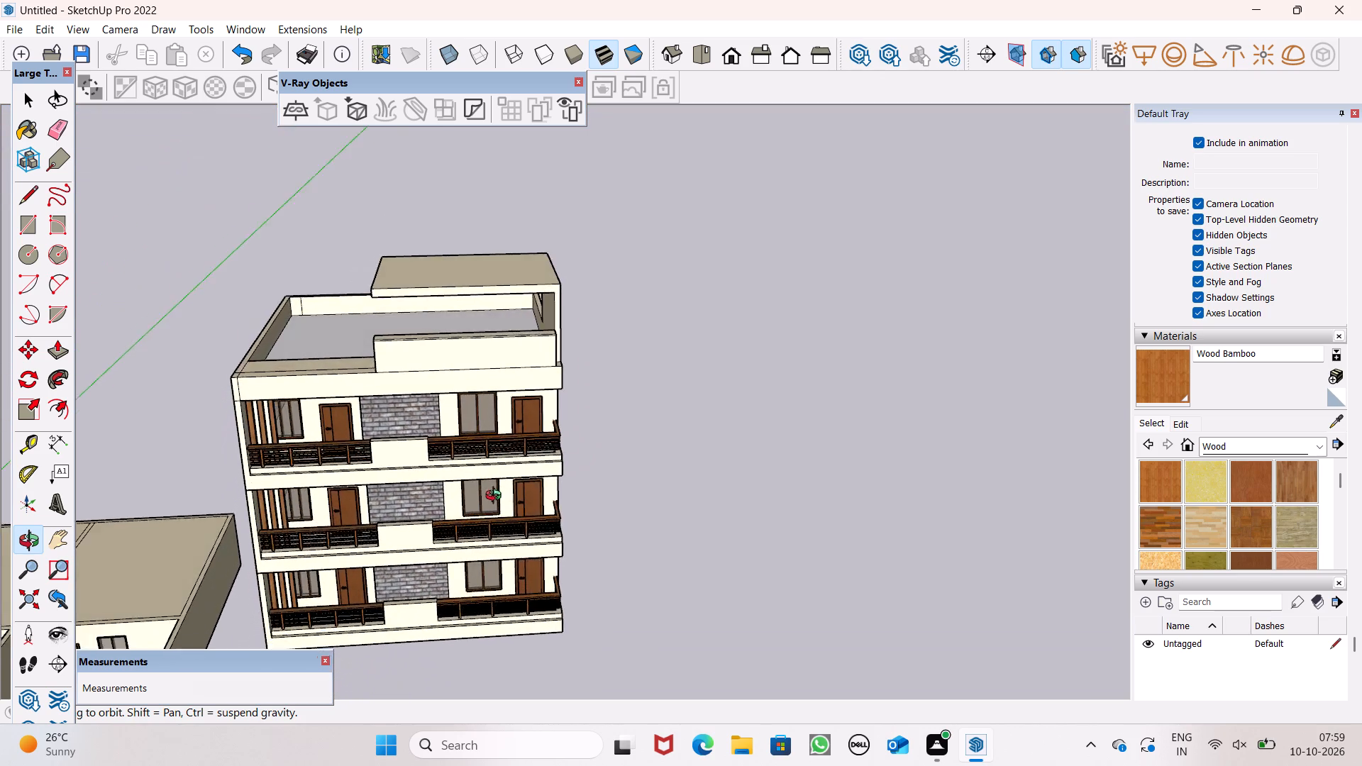
{"action": "middle_click_drag", "start_coordinate": [497, 497], "coordinate": [502, 467]}
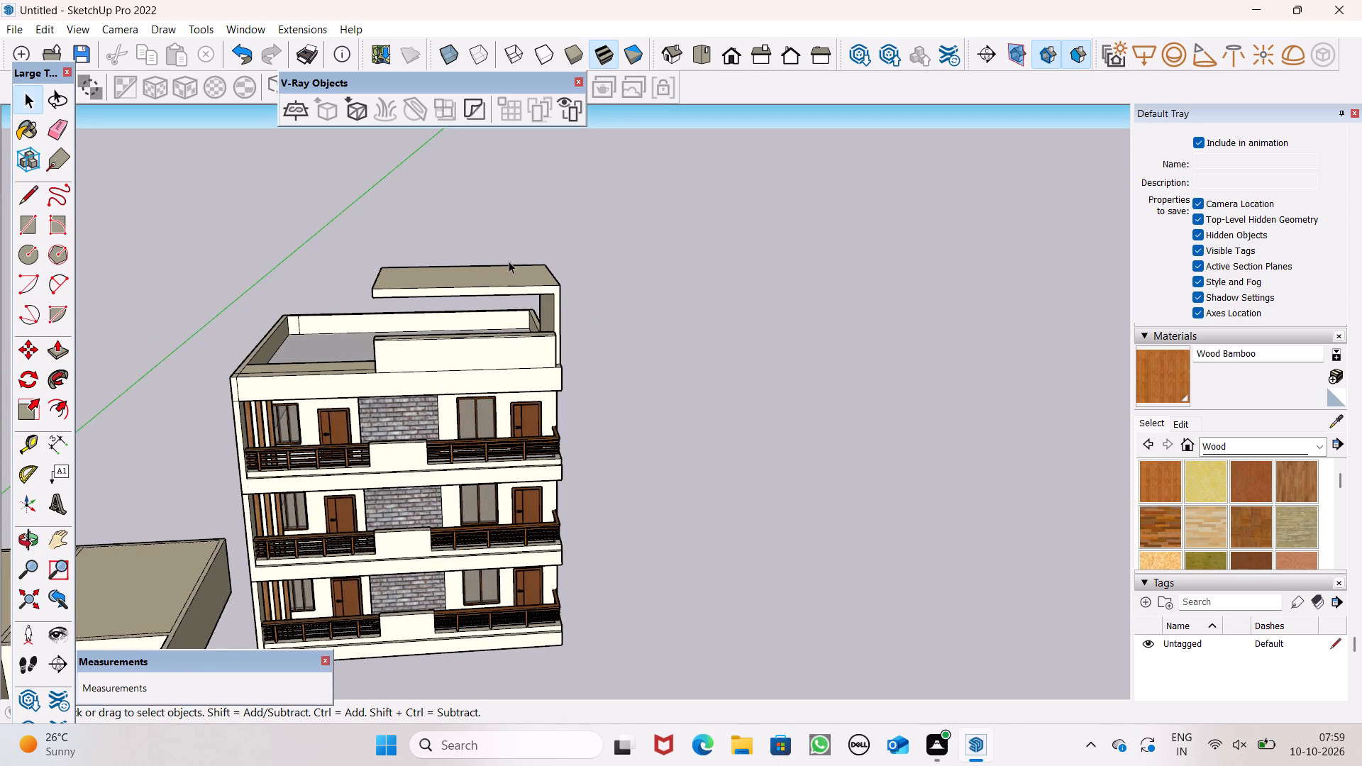
{"action": "scroll", "coordinate": [504, 273], "scroll_direction": "up", "scroll_amount": 1}
{"action": "middle_click_drag", "start_coordinate": [551, 381], "coordinate": [545, 458]}
{"action": "scroll", "coordinate": [487, 379], "scroll_direction": "up", "scroll_amount": 6}
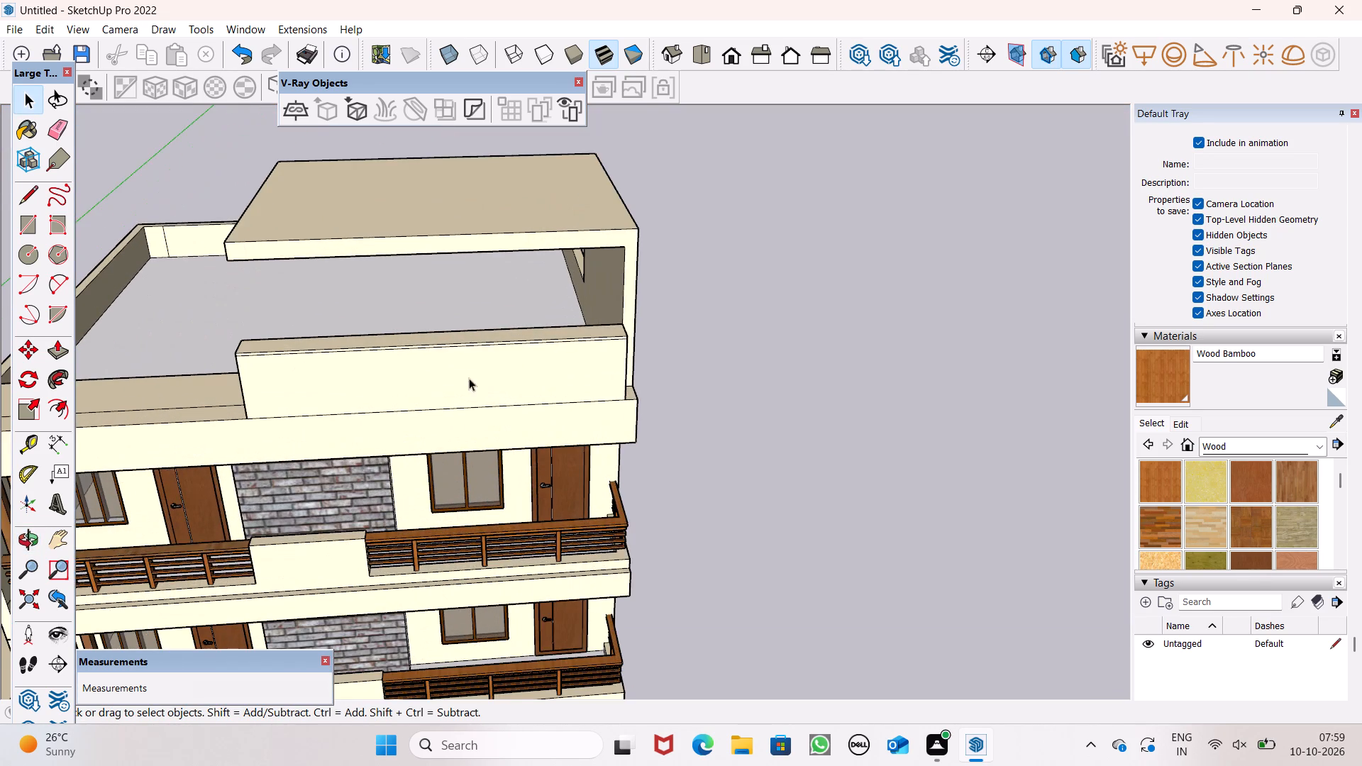
{"action": "middle_click_drag", "start_coordinate": [421, 362], "coordinate": [411, 415]}
{"action": "scroll", "coordinate": [375, 403], "scroll_direction": "up", "scroll_amount": 1}
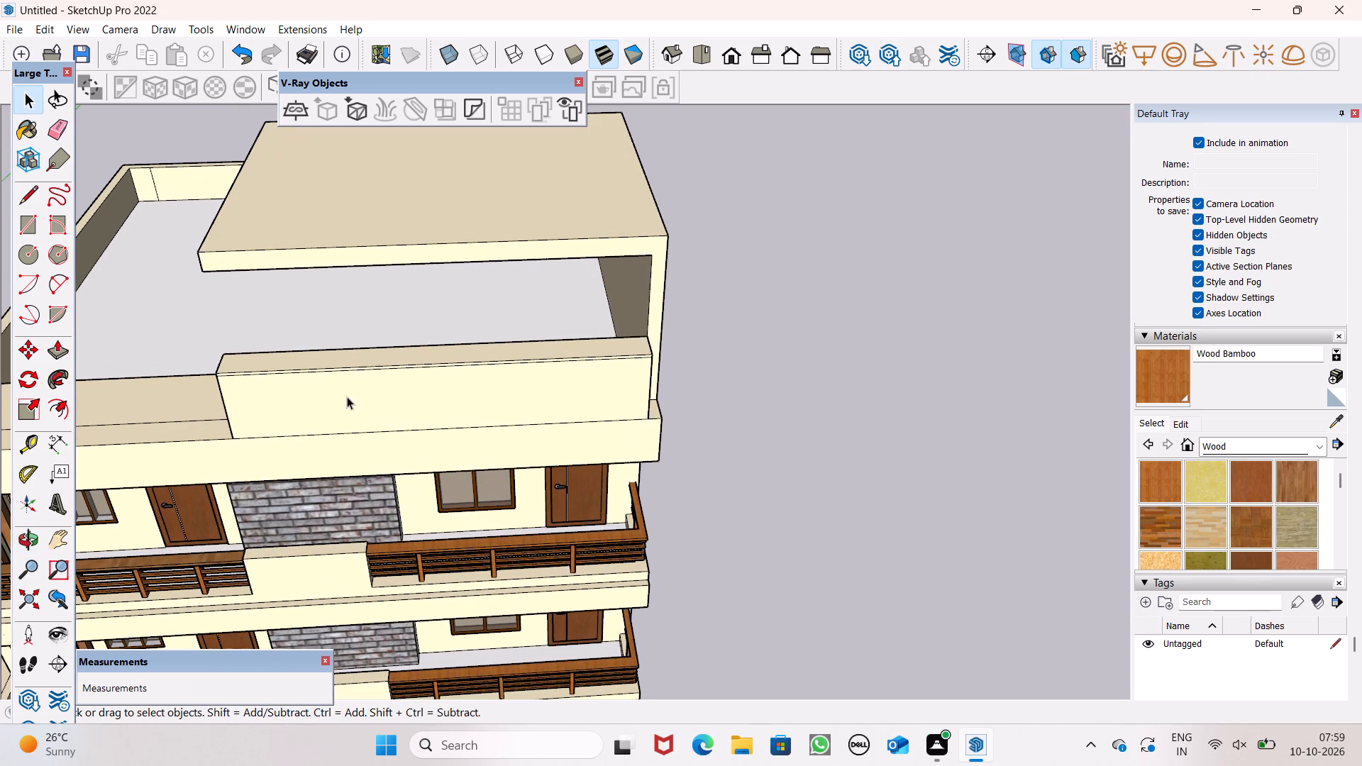
{"action": "middle_click_drag", "start_coordinate": [507, 357], "coordinate": [279, 365]}
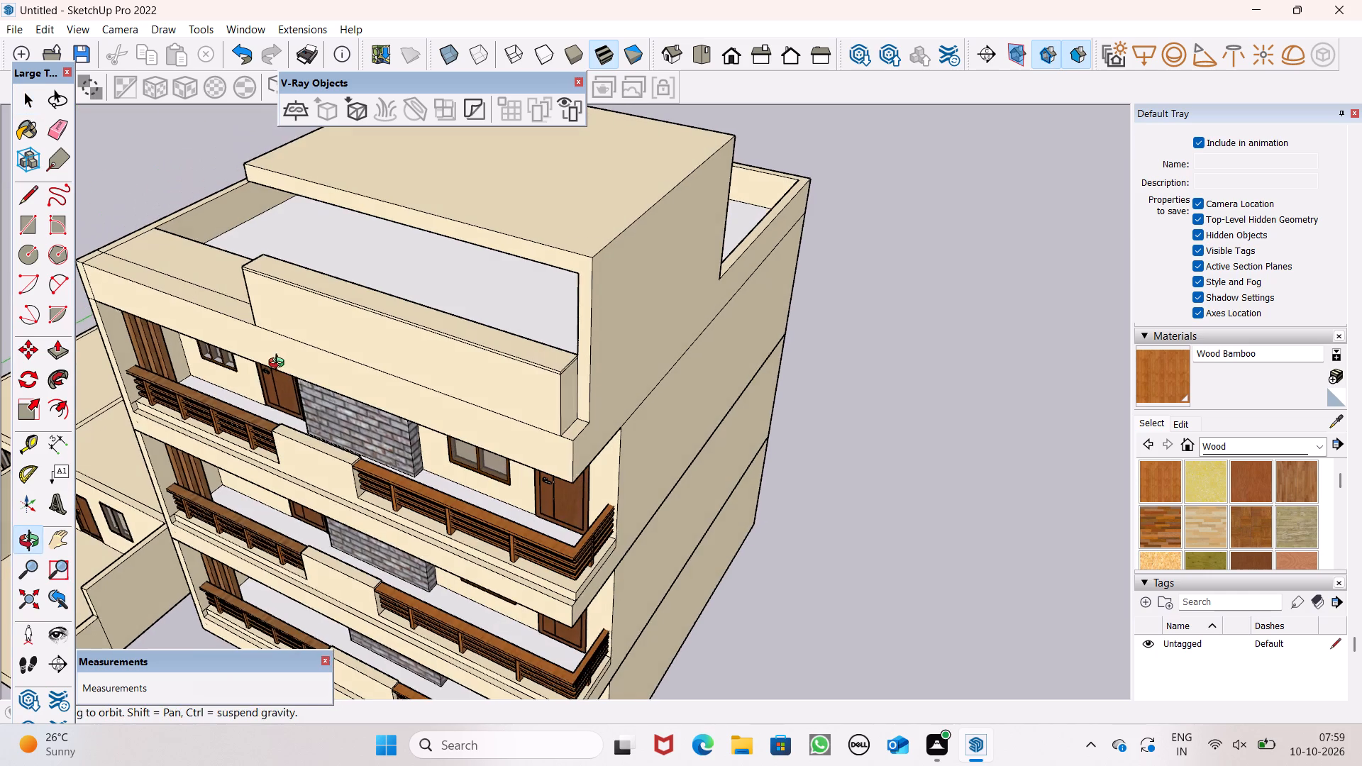
Push/Pull the front face of the canopy and its side wall outward until it is flush with the raised front wall.
{"action": "middle_click_drag", "start_coordinate": [279, 365], "coordinate": [279, 365]}
{"action": "left_click", "coordinate": [64, 347]}
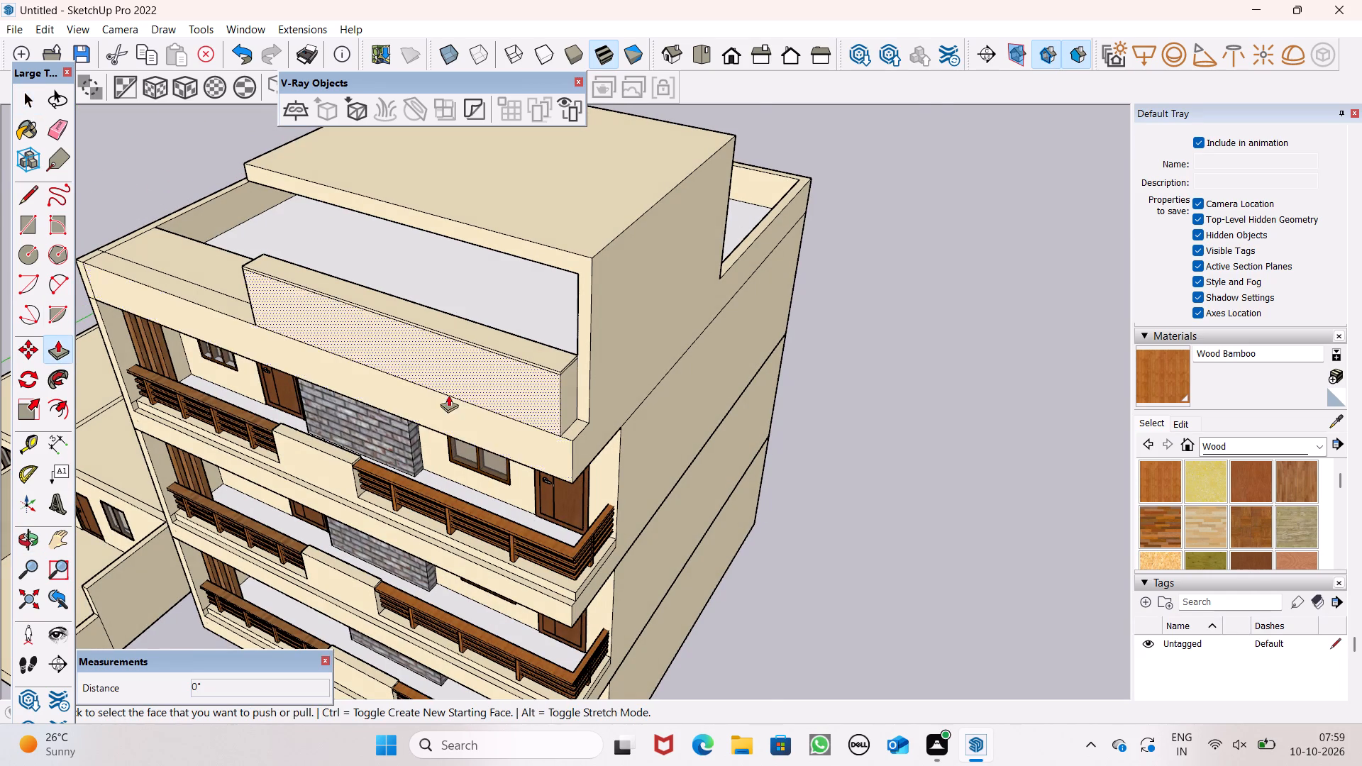
{"action": "scroll", "coordinate": [448, 395], "scroll_direction": "up", "scroll_amount": 5}
{"action": "left_click_drag", "start_coordinate": [677, 397], "coordinate": [675, 418]}
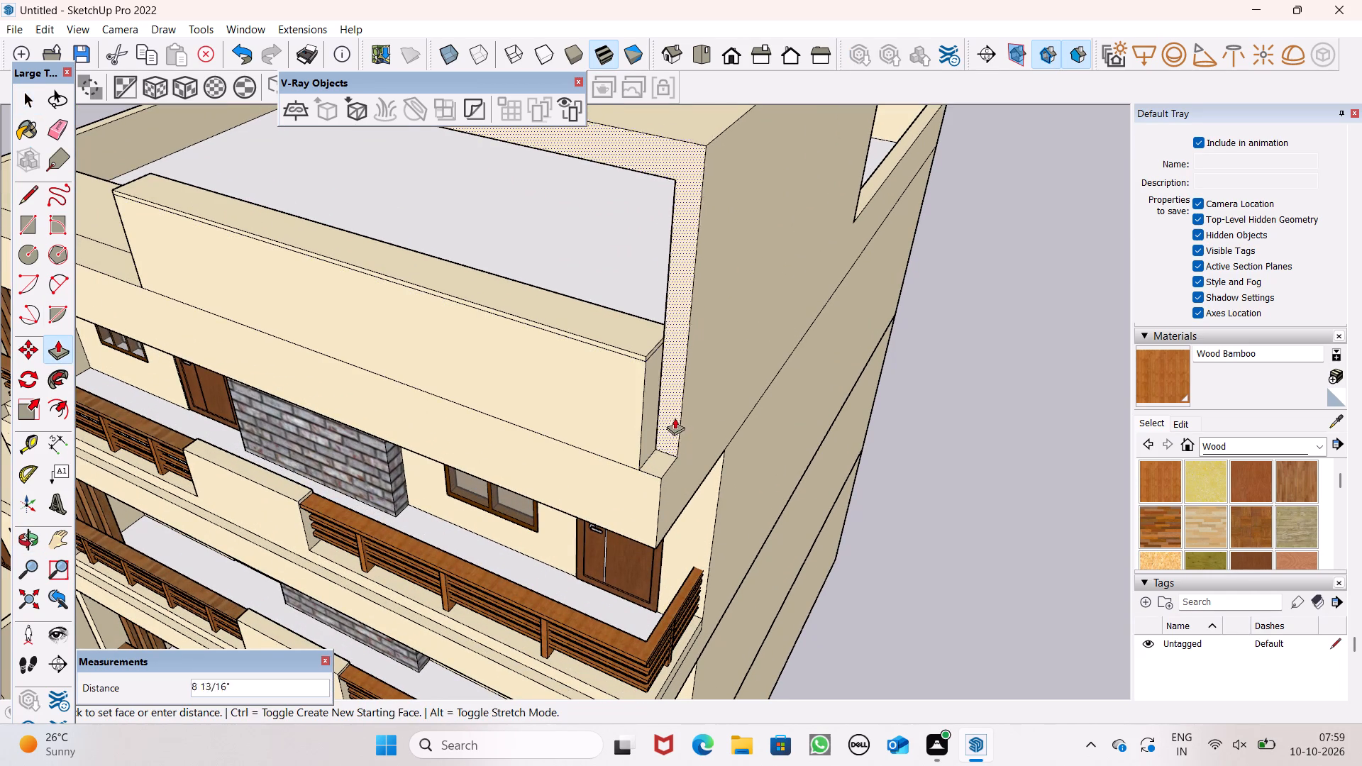
{"action": "left_click_drag", "start_coordinate": [675, 418], "coordinate": [643, 472]}
Push/Pull the raised front wall's outer face, and the thin strip along its top, inward by 8 3/4".
{"action": "middle_click_drag", "start_coordinate": [602, 435], "coordinate": [654, 409]}
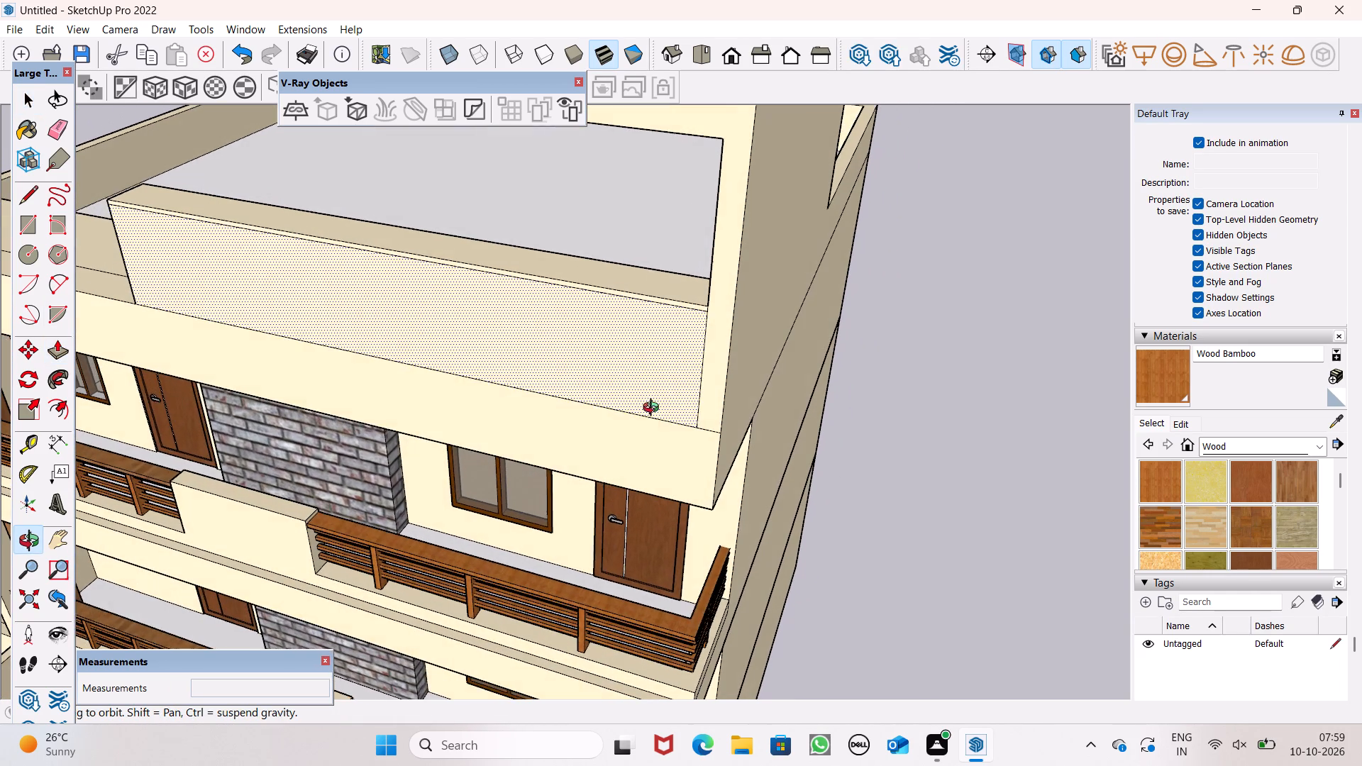
{"action": "middle_click_drag", "start_coordinate": [654, 409], "coordinate": [654, 411]}
{"action": "left_click_drag", "start_coordinate": [590, 378], "coordinate": [613, 374]}
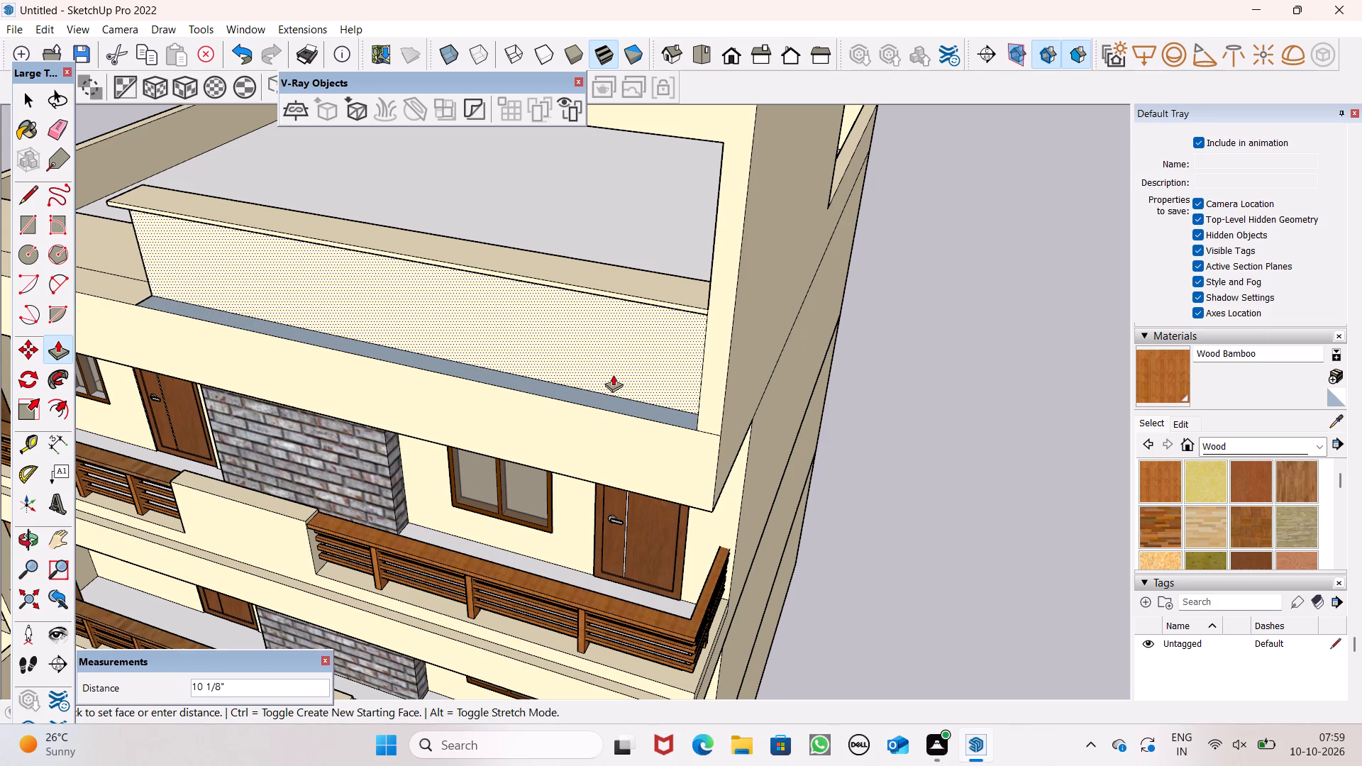
{"action": "left_click_drag", "start_coordinate": [613, 374], "coordinate": [612, 377]}
{"action": "scroll", "coordinate": [587, 298], "scroll_direction": "up", "scroll_amount": 8}
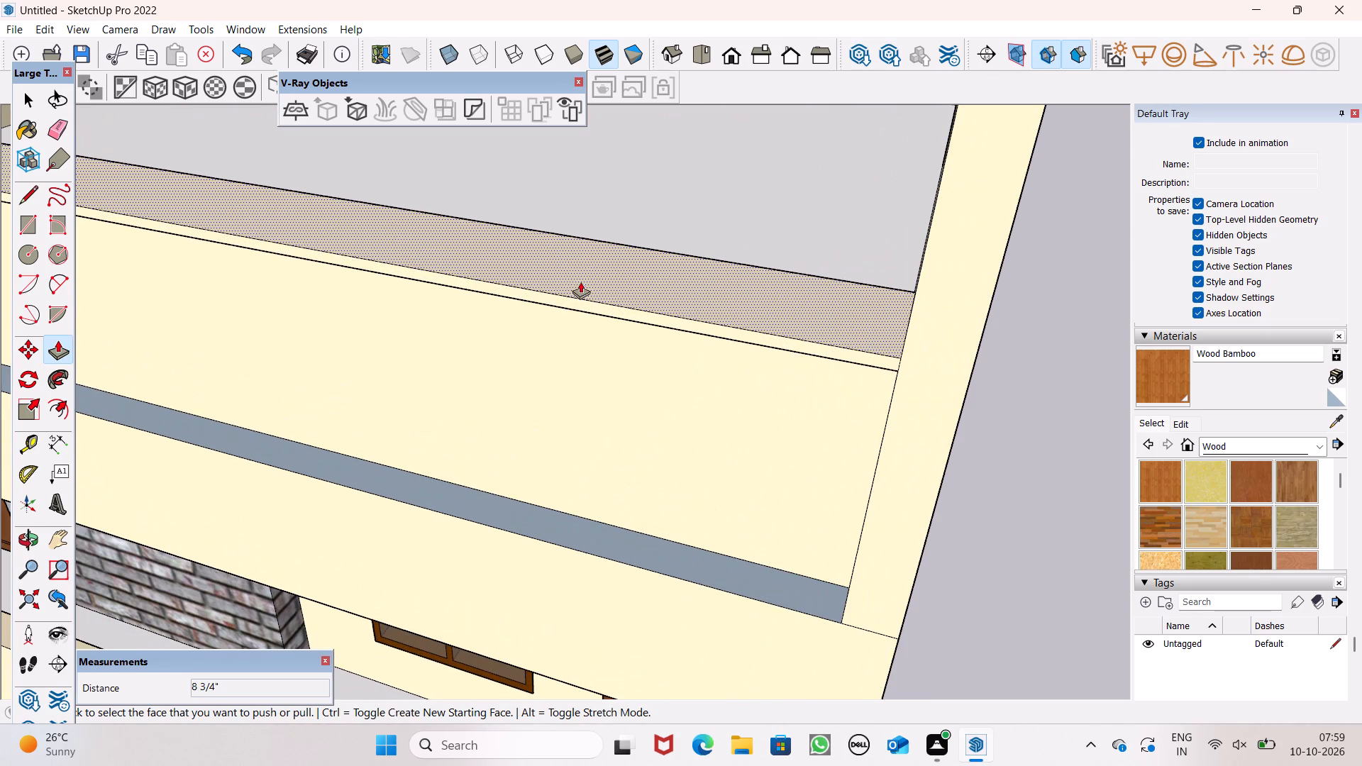
{"action": "left_click_drag", "start_coordinate": [601, 309], "coordinate": [667, 328]}
Examine the recessed front wall, the canopy and the surrounding rooftop parapet from several angles.
{"action": "scroll", "coordinate": [719, 275], "scroll_direction": "down", "scroll_amount": 9}
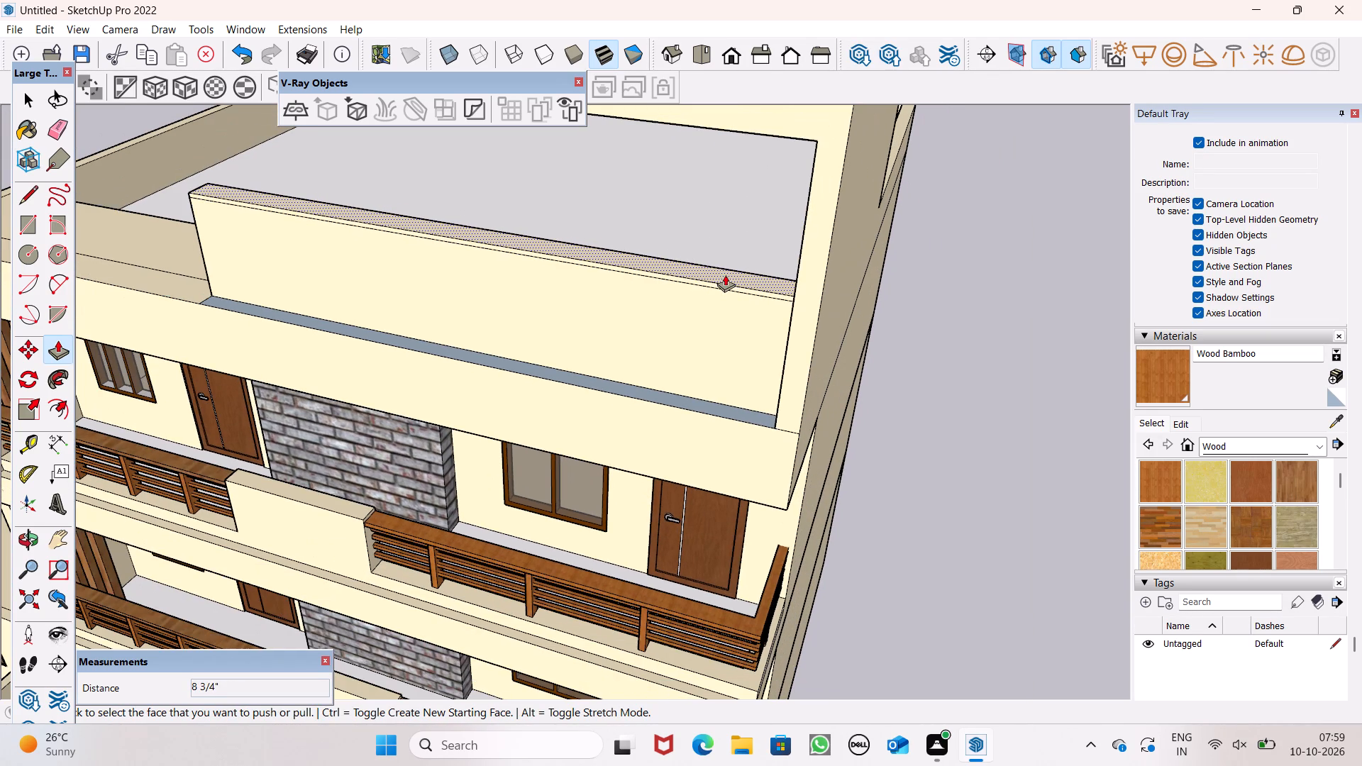
{"action": "scroll", "coordinate": [633, 257], "scroll_direction": "down", "scroll_amount": 1}
{"action": "scroll", "coordinate": [633, 257], "scroll_direction": "up", "scroll_amount": 1}
{"action": "scroll", "coordinate": [633, 257], "scroll_direction": "down", "scroll_amount": 2}
{"action": "scroll", "coordinate": [491, 237], "scroll_direction": "down", "scroll_amount": 3}
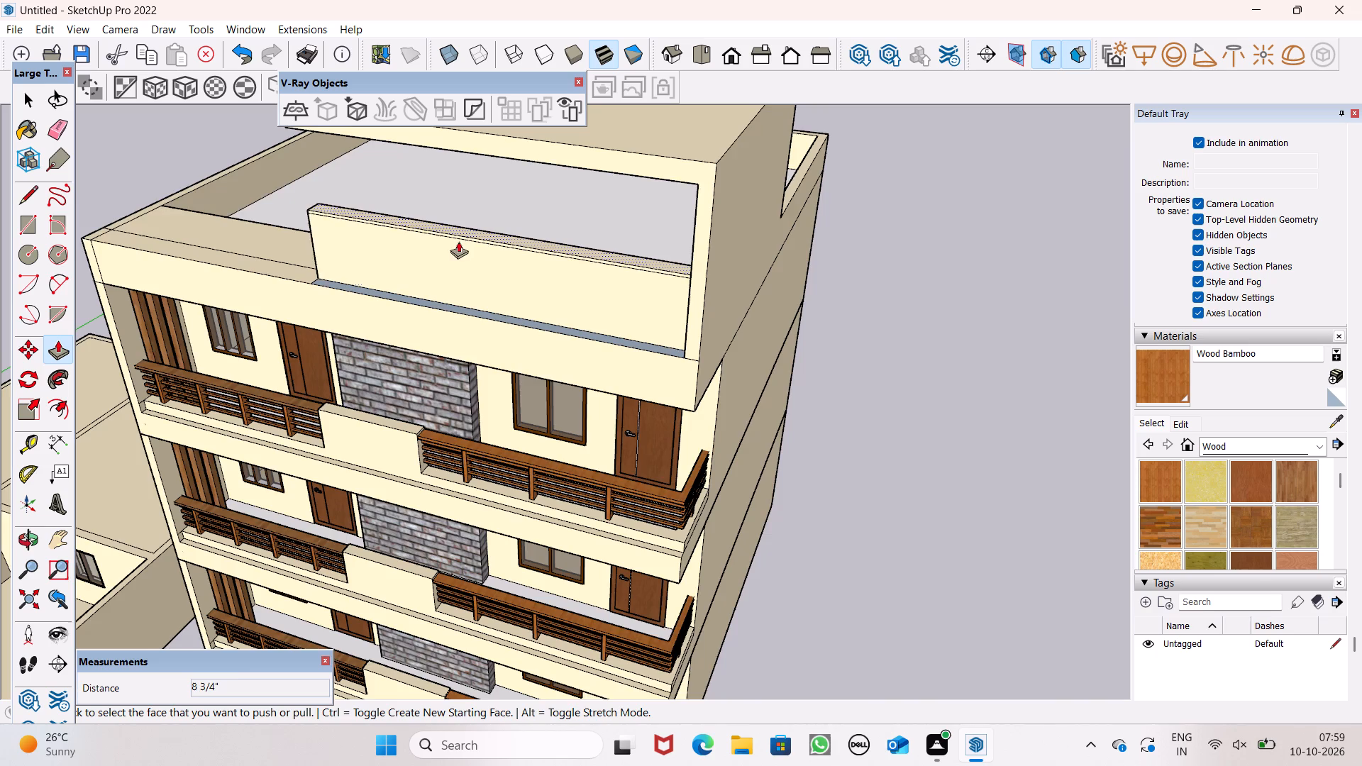
{"action": "scroll", "coordinate": [458, 241], "scroll_direction": "down", "scroll_amount": 1}
{"action": "middle_click_drag", "start_coordinate": [406, 239], "coordinate": [616, 233]}
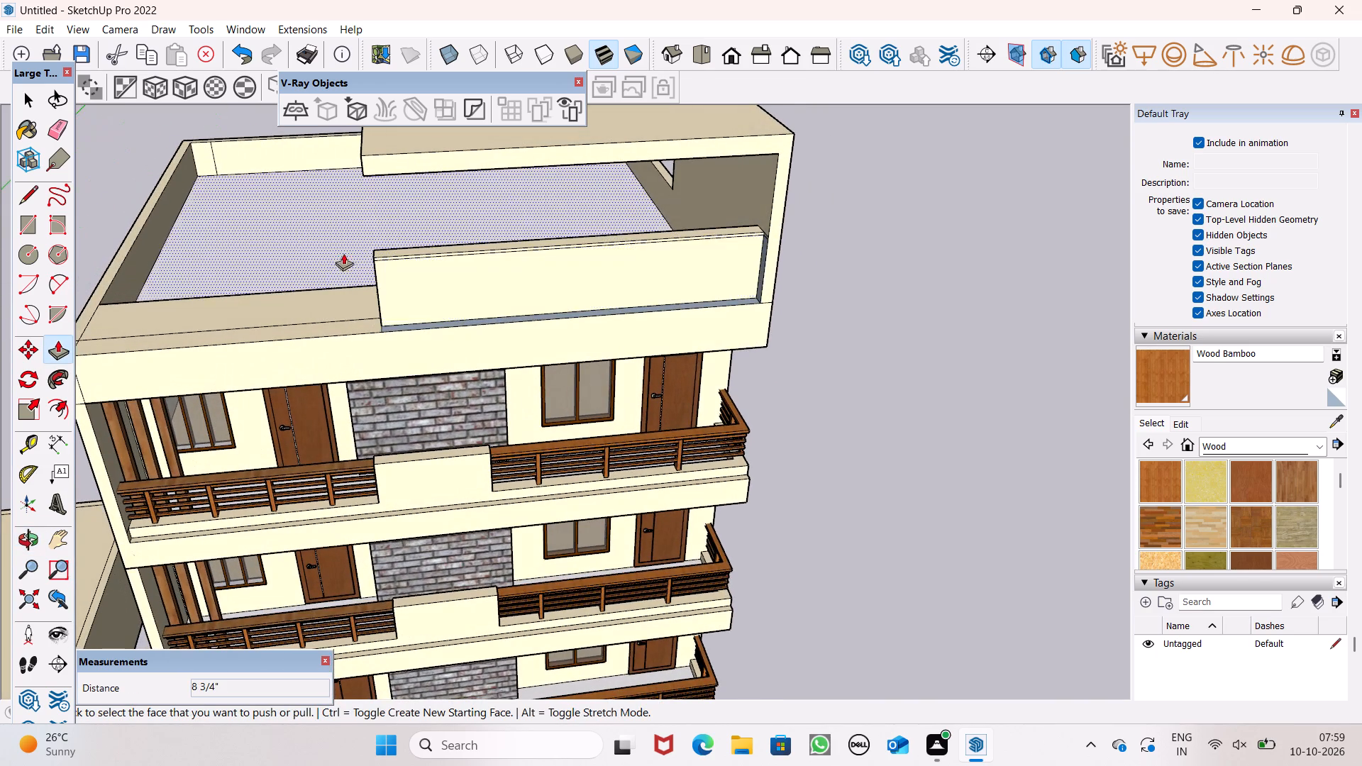
{"action": "scroll", "coordinate": [328, 265], "scroll_direction": "down", "scroll_amount": 1}
{"action": "middle_click_drag", "start_coordinate": [337, 287], "coordinate": [365, 183]}
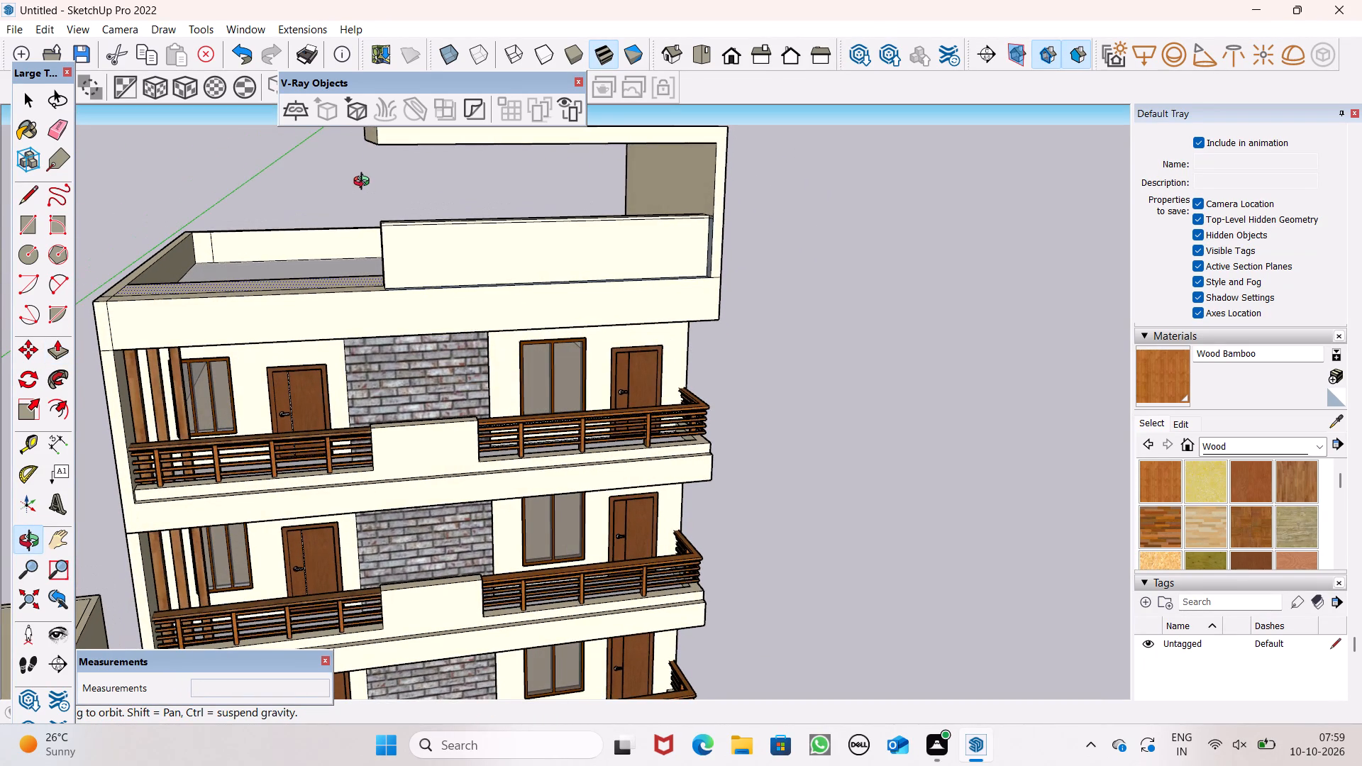
{"action": "middle_click_drag", "start_coordinate": [365, 183], "coordinate": [365, 183]}
{"action": "scroll", "coordinate": [369, 191], "scroll_direction": "down", "scroll_amount": 1}
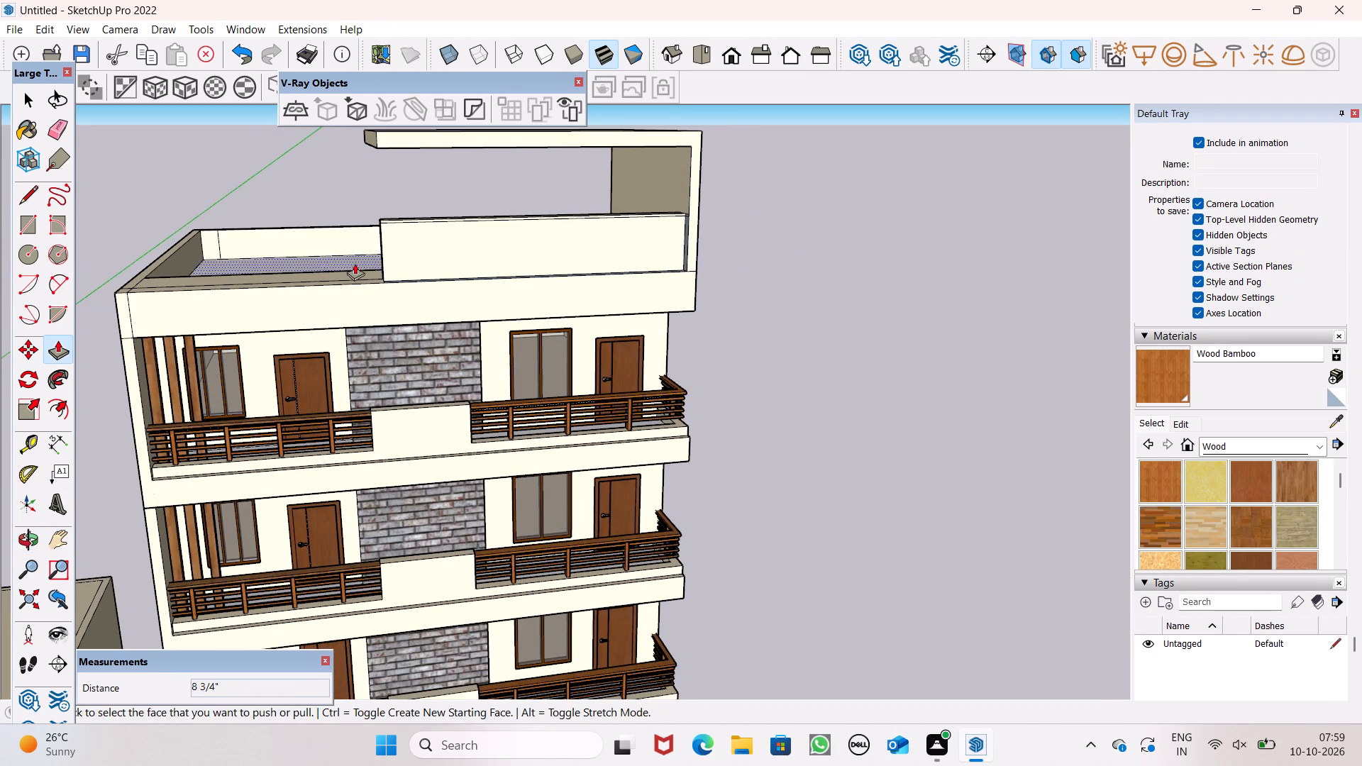
{"action": "middle_click_drag", "start_coordinate": [384, 272], "coordinate": [511, 379]}
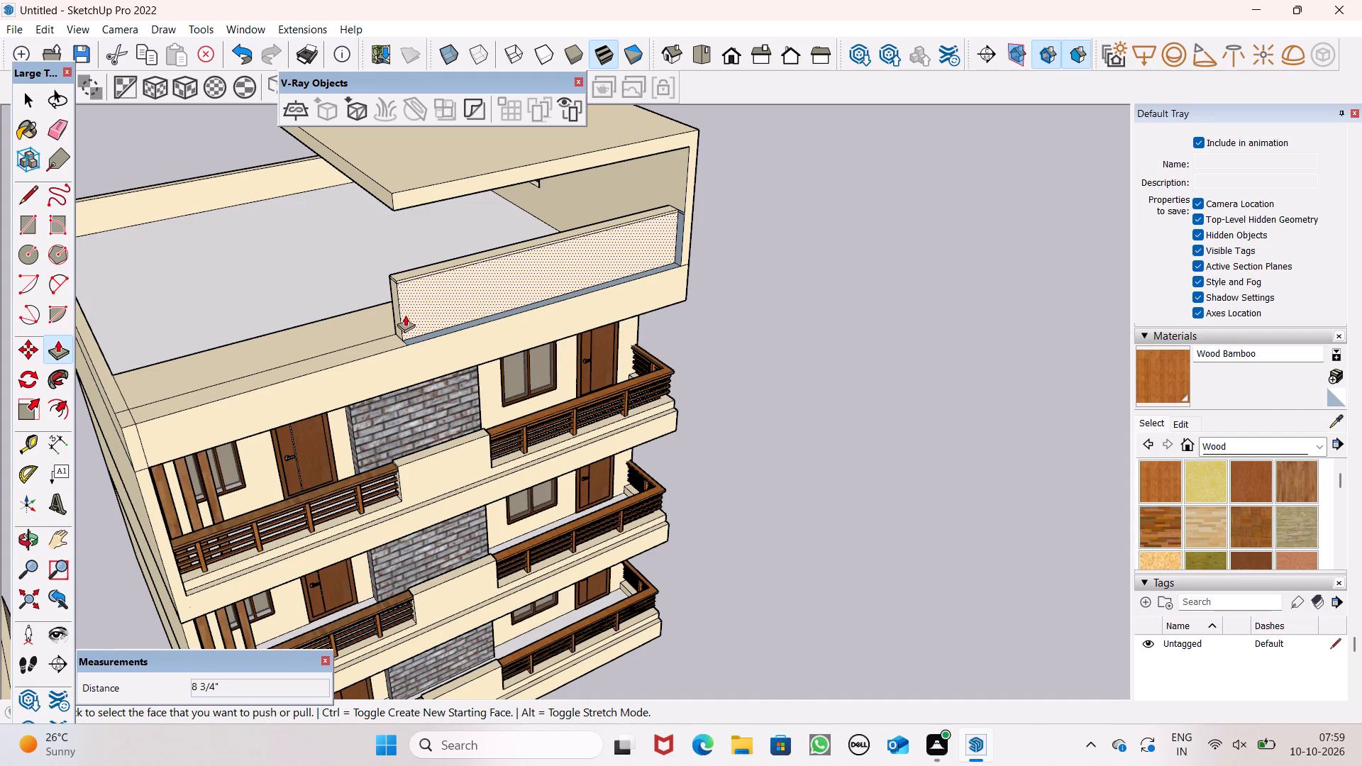
{"action": "scroll", "coordinate": [409, 318], "scroll_direction": "down", "scroll_amount": 1}
{"action": "scroll", "coordinate": [333, 340], "scroll_direction": "down", "scroll_amount": 1}
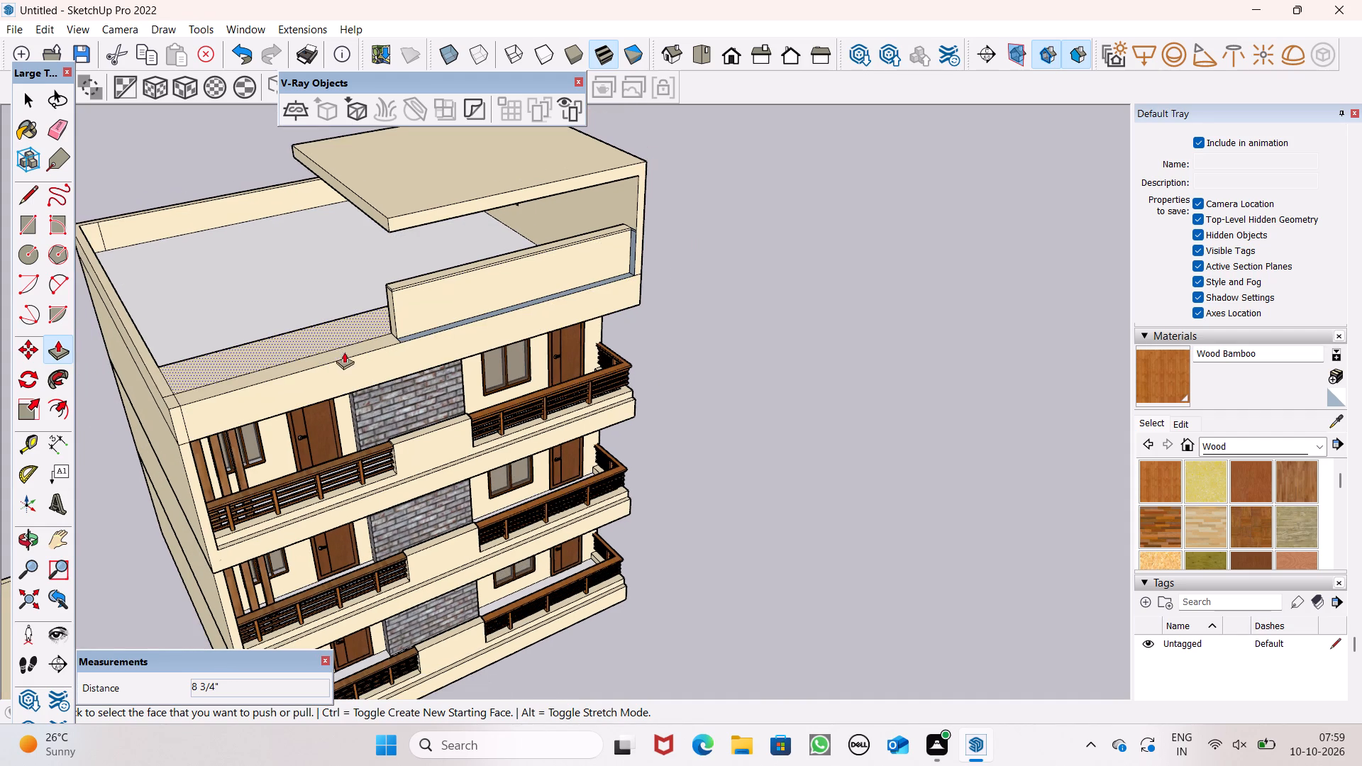
{"action": "middle_click_drag", "start_coordinate": [389, 348], "coordinate": [343, 392]}
{"action": "scroll", "coordinate": [391, 348], "scroll_direction": "up", "scroll_amount": 1}
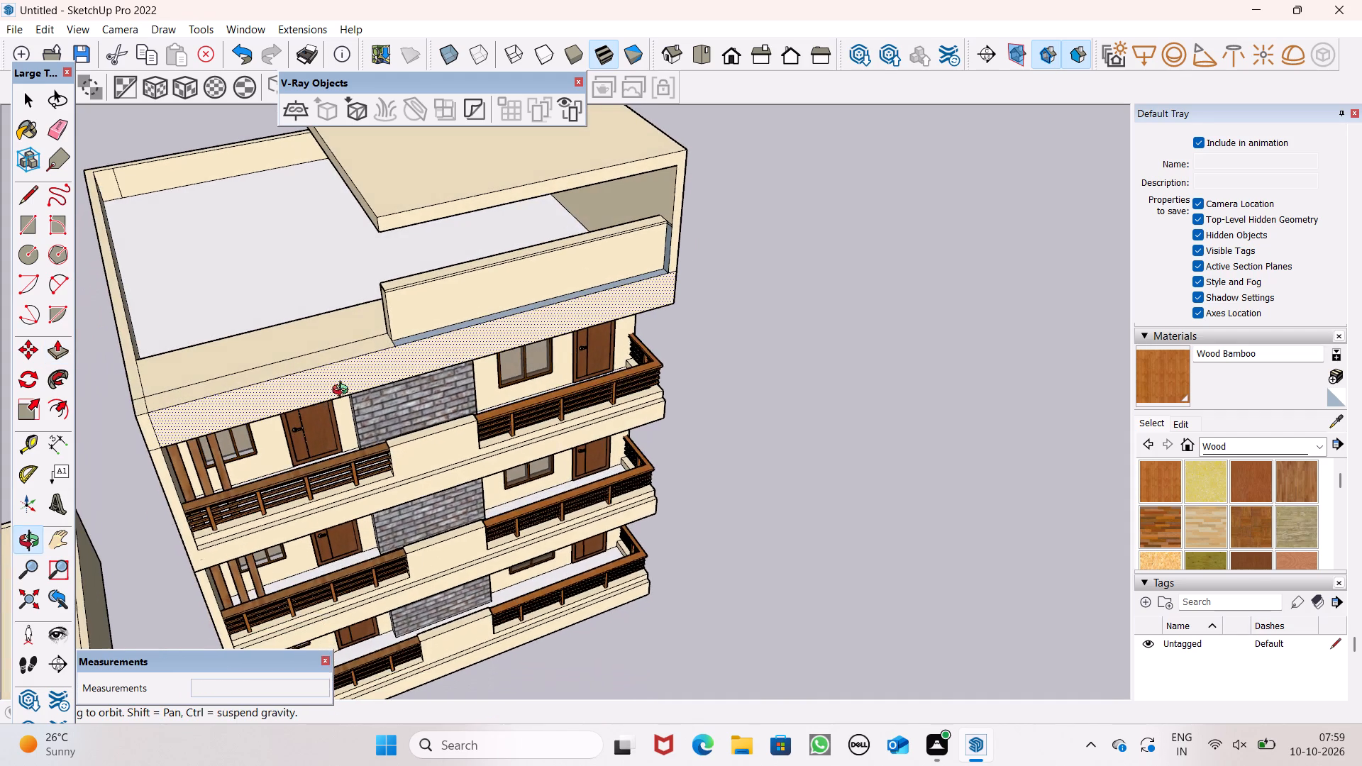
{"action": "middle_click_drag", "start_coordinate": [343, 392], "coordinate": [343, 393]}
{"action": "scroll", "coordinate": [245, 365], "scroll_direction": "up", "scroll_amount": 1}
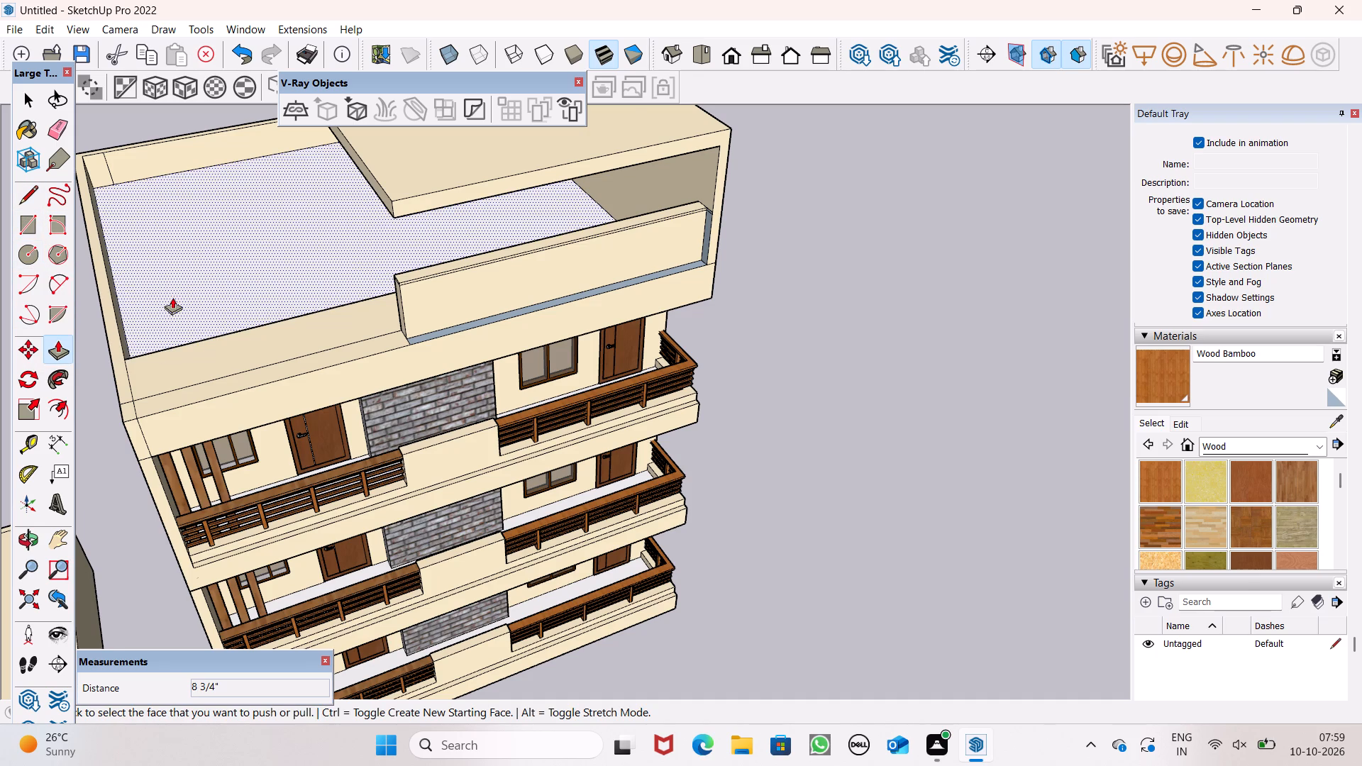
Push/Pull the top of the parapet on the side opposite the canopy wall and along the back upward by 4'.
{"action": "scroll", "coordinate": [224, 300], "scroll_direction": "down", "scroll_amount": 1}
{"action": "middle_click_drag", "start_coordinate": [200, 308], "coordinate": [189, 219]}
{"action": "scroll", "coordinate": [146, 242], "scroll_direction": "up", "scroll_amount": 2}
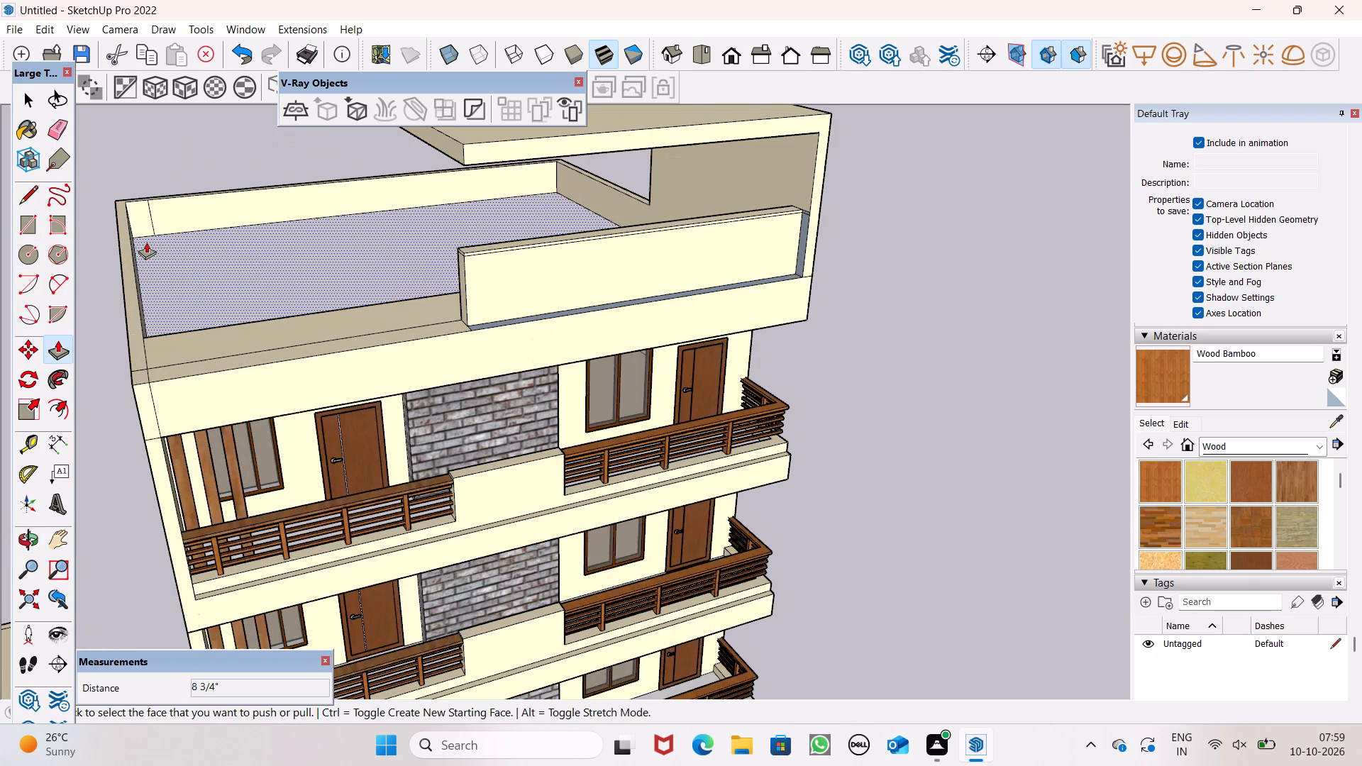
{"action": "left_click", "coordinate": [56, 348]}
{"action": "left_click_drag", "start_coordinate": [136, 353], "coordinate": [131, 330]}
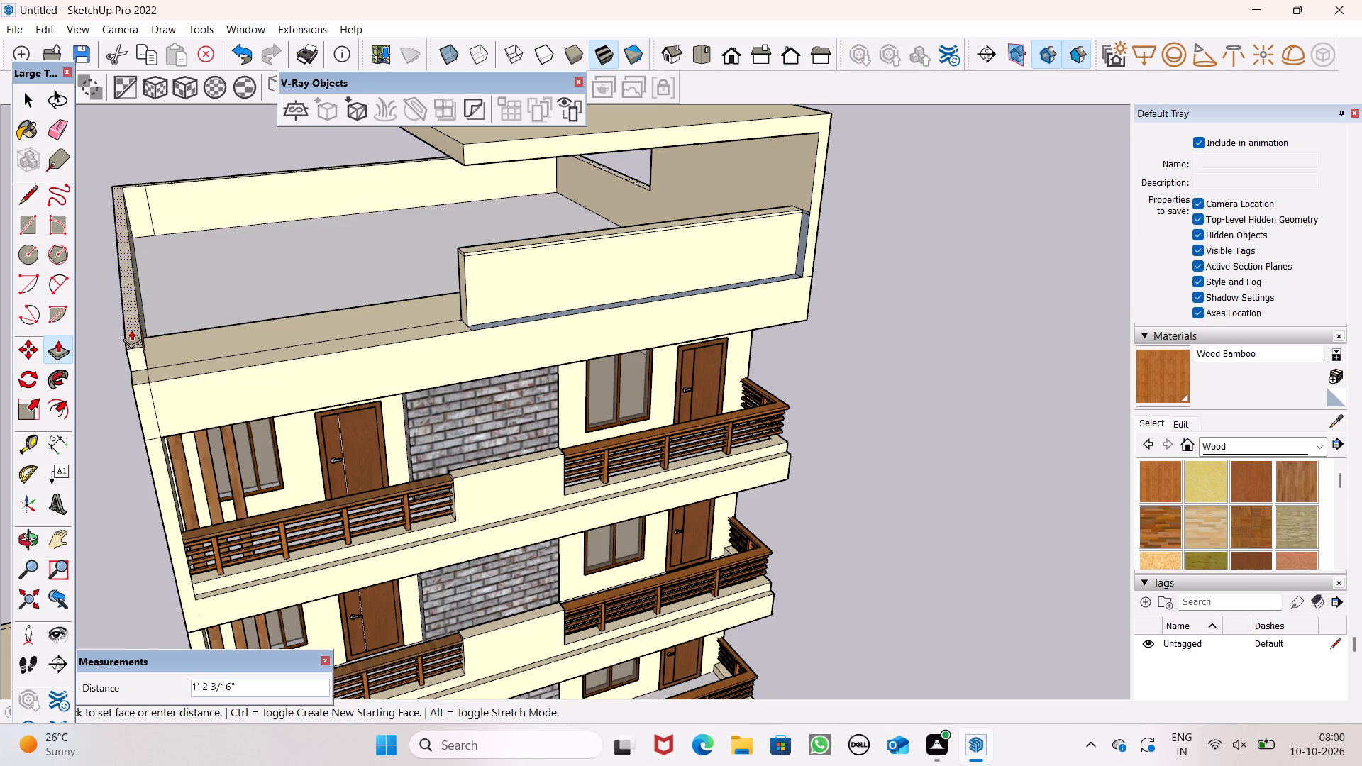
{"action": "left_click_drag", "start_coordinate": [131, 330], "coordinate": [120, 265]}
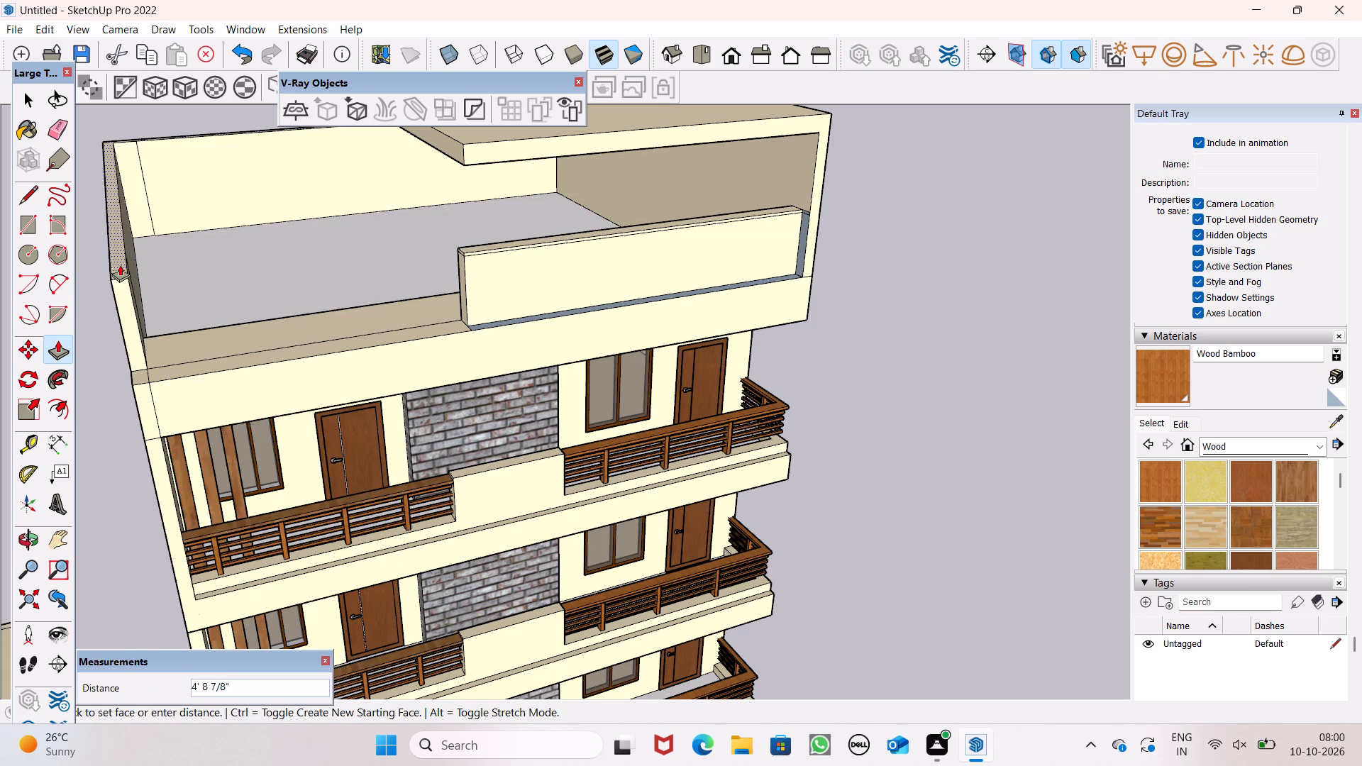
{"action": "left_click_drag", "start_coordinate": [120, 265], "coordinate": [121, 263]}
{"action": "key", "text": "3"}
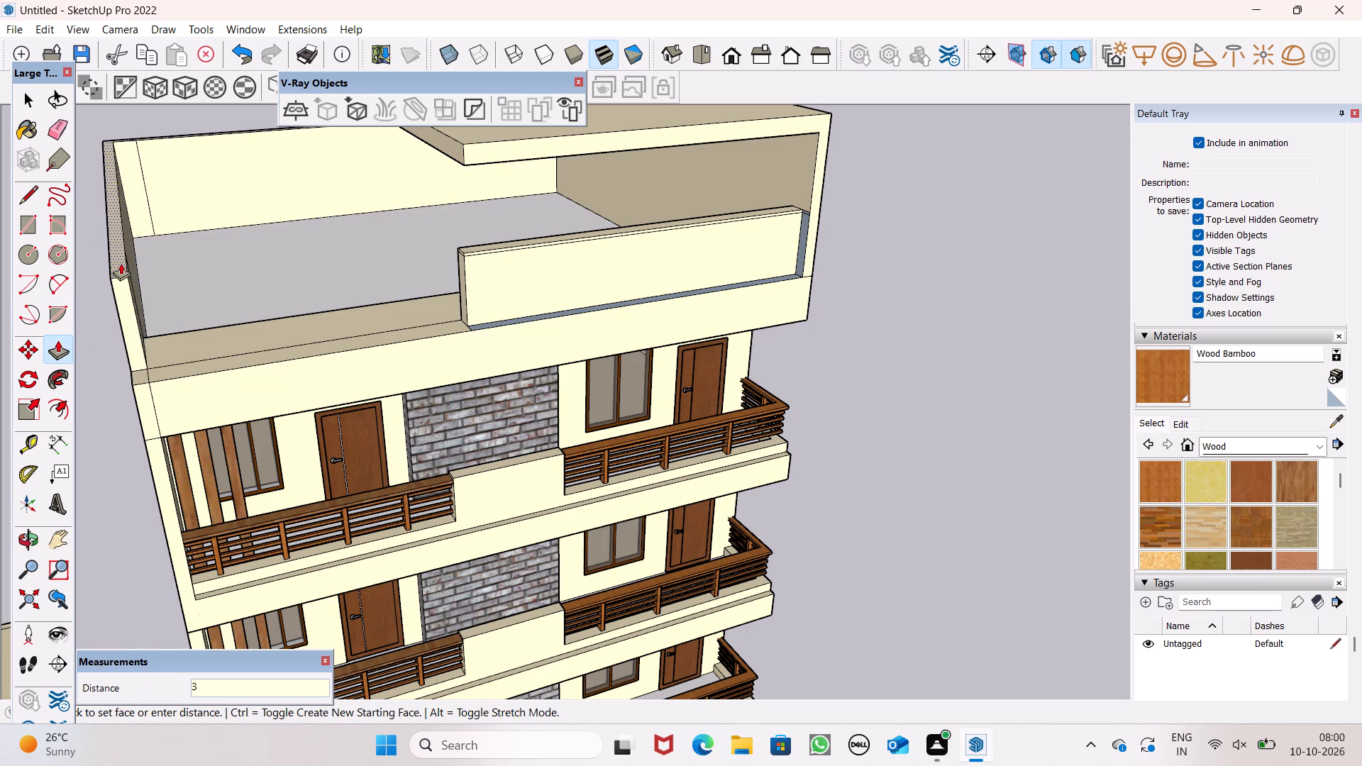
{"action": "left_click_drag", "start_coordinate": [121, 263], "coordinate": [121, 262]}
{"action": "key", "text": "BackSpace"}
{"action": "type", "text": "4'"}
{"action": "key", "text": "Return"}
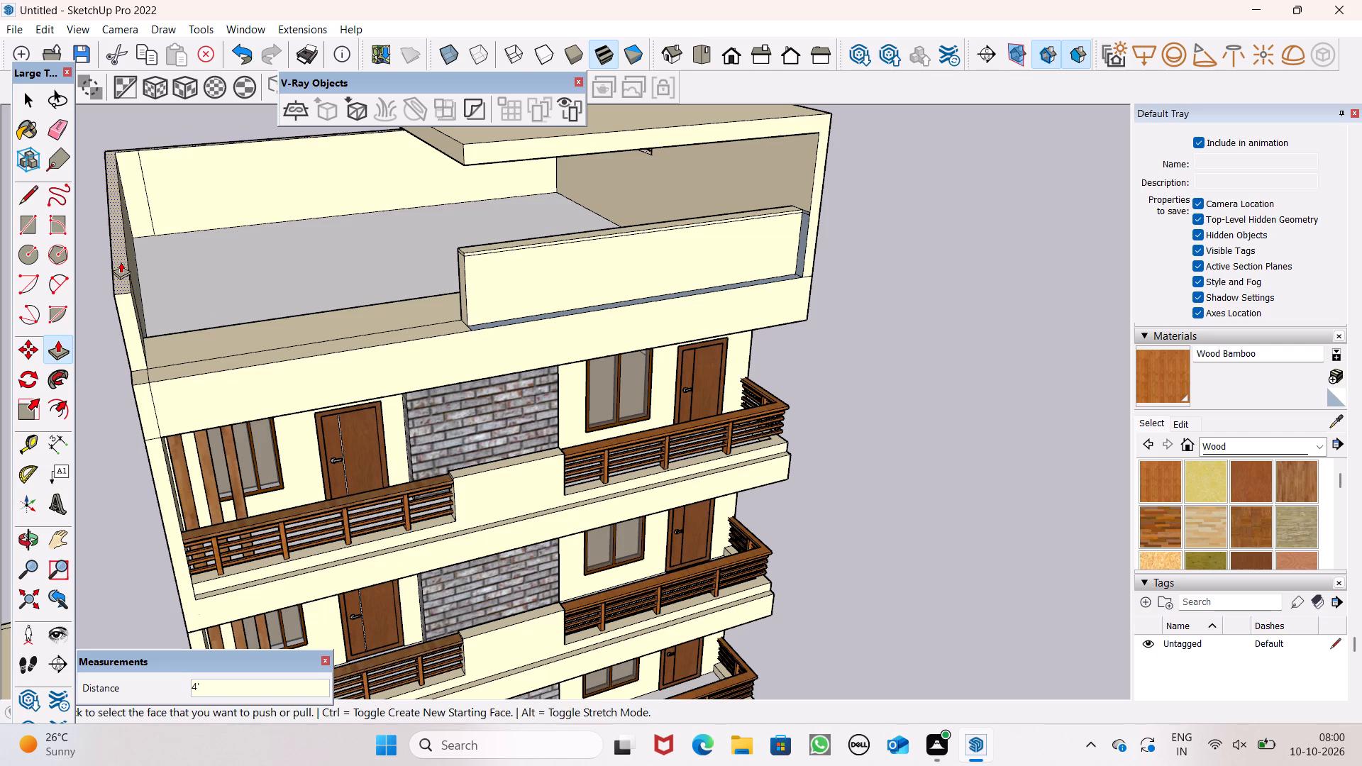
Push/Pull the raised parapet's top up another 2" as a new starting face, adding a thin cap strip.
{"action": "left_click_drag", "start_coordinate": [121, 263], "coordinate": [122, 258]}
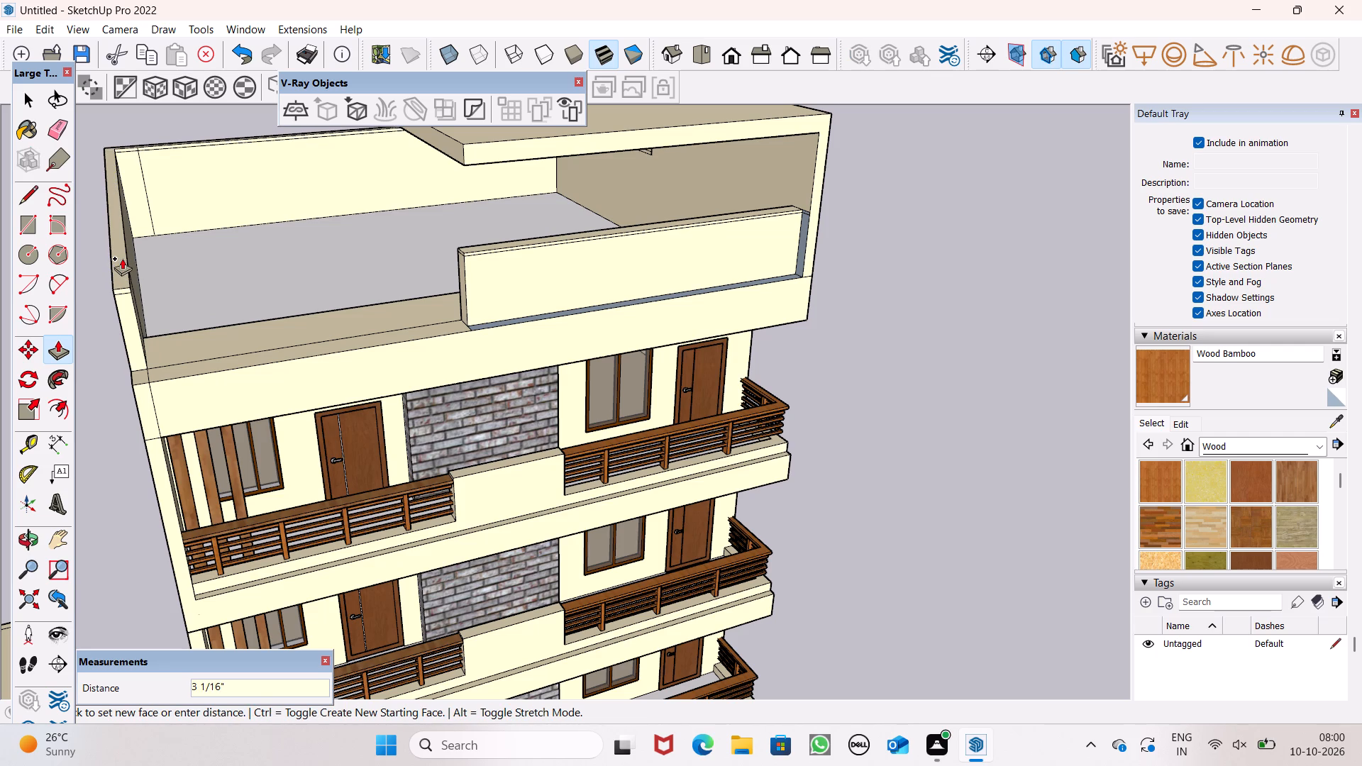
{"action": "left_click_drag", "start_coordinate": [122, 258], "coordinate": [122, 257]}
{"action": "key", "text": "2"}
{"action": "key", "text": "shift+quotedbl"}
{"action": "key", "text": "Return"}
{"action": "key", "text": "Return"}
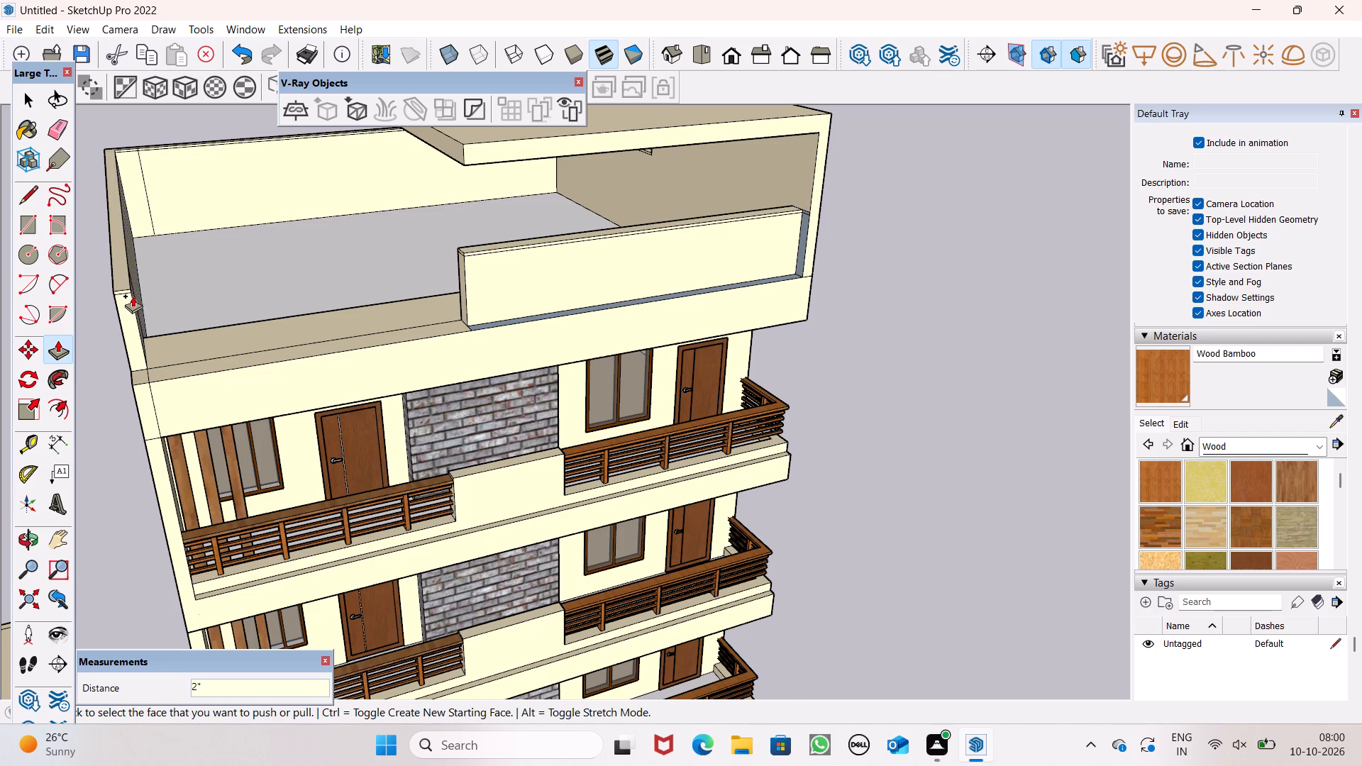
Push/Pull the front ends of the raised side parapet and its cap strip forward about 1' 9 1/4" to the building's front face.
{"action": "scroll", "coordinate": [133, 295], "scroll_direction": "up", "scroll_amount": 1}
{"action": "left_click_drag", "start_coordinate": [122, 322], "coordinate": [144, 354]}
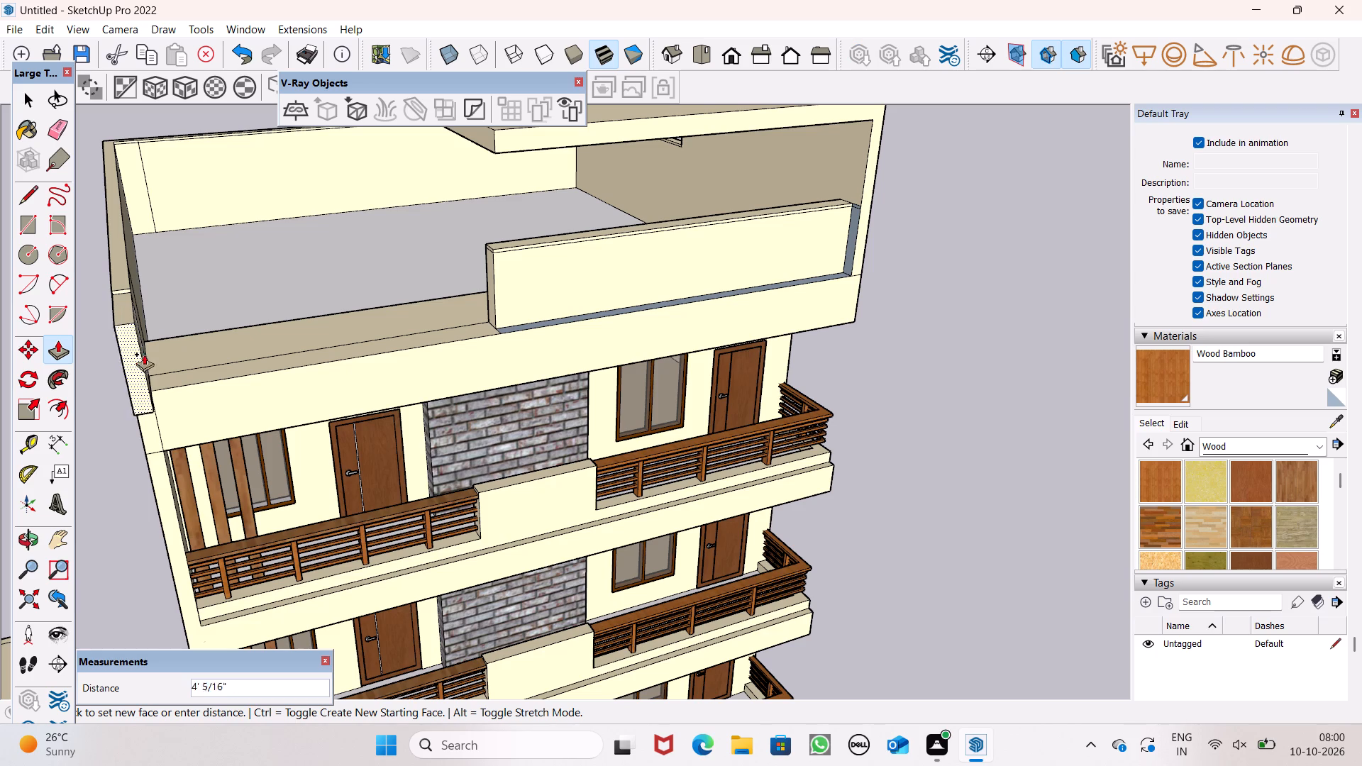
{"action": "left_click_drag", "start_coordinate": [144, 354], "coordinate": [171, 382]}
{"action": "scroll", "coordinate": [130, 301], "scroll_direction": "up", "scroll_amount": 7}
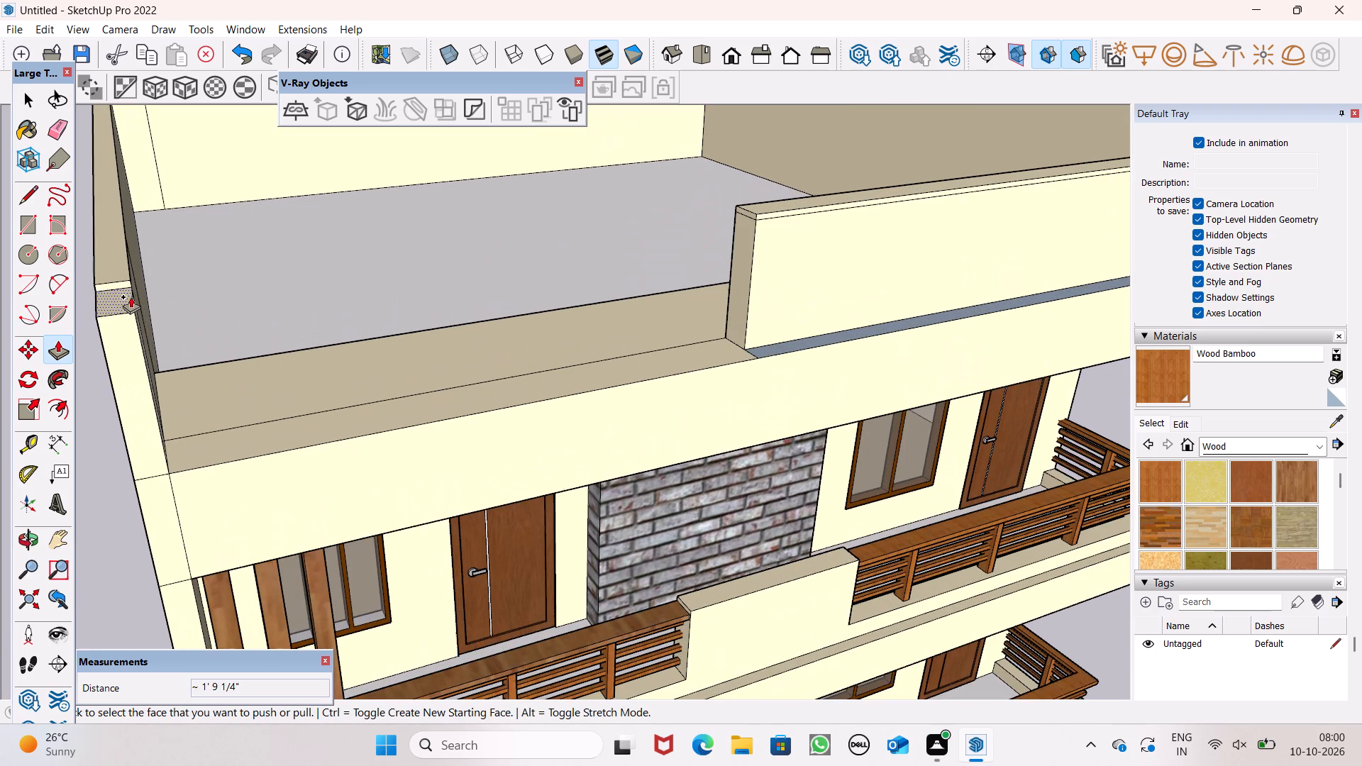
{"action": "left_click_drag", "start_coordinate": [110, 287], "coordinate": [121, 317]}
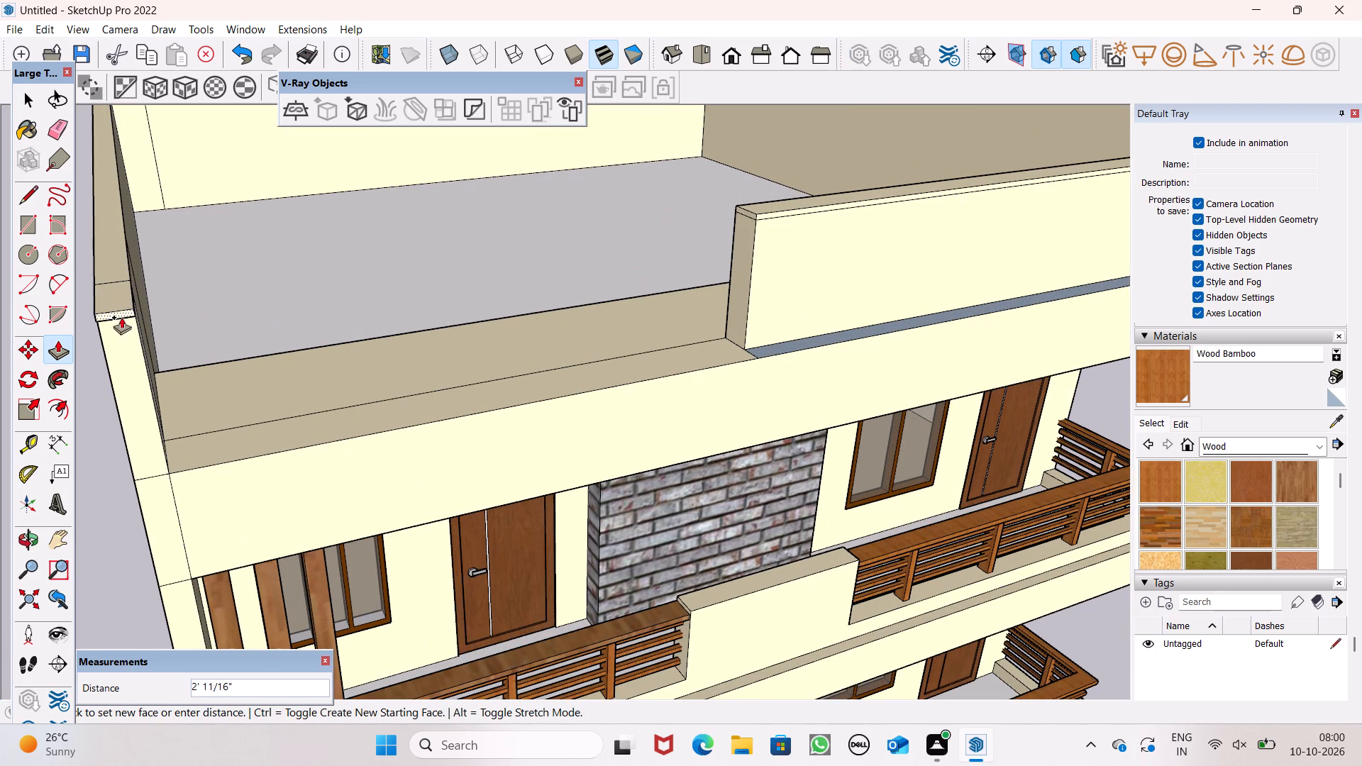
{"action": "left_click_drag", "start_coordinate": [121, 317], "coordinate": [167, 421]}
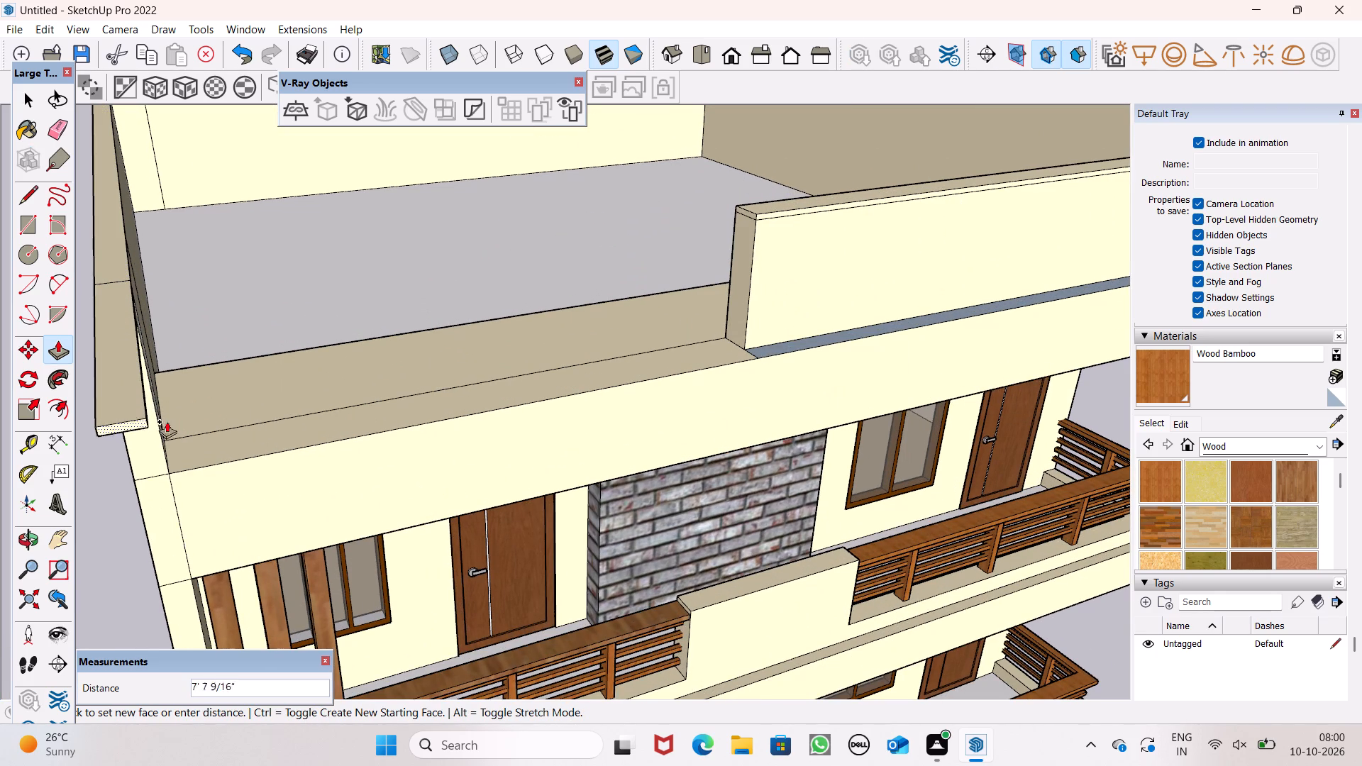
{"action": "left_click_drag", "start_coordinate": [167, 421], "coordinate": [155, 409]}
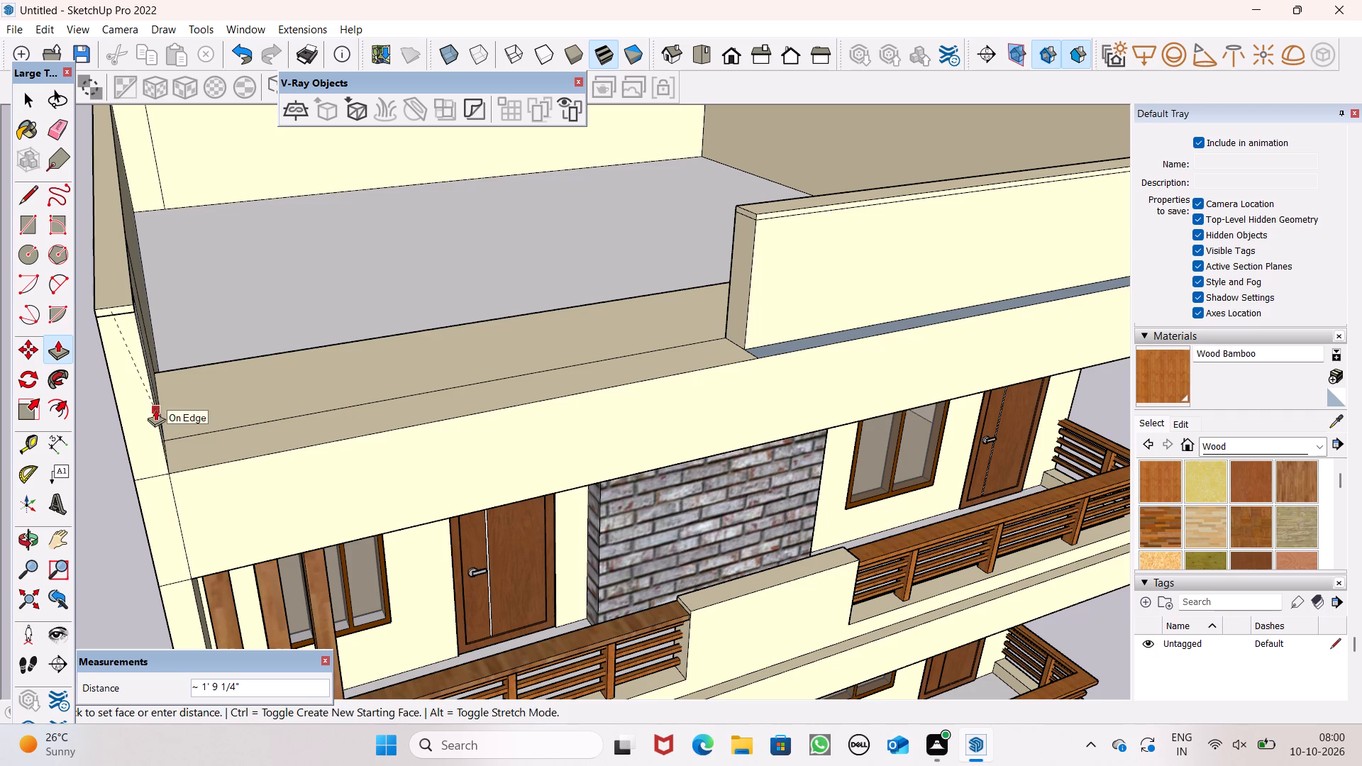
{"action": "left_click_drag", "start_coordinate": [155, 409], "coordinate": [155, 401]}
Erase the leftover seam lines on the raised side parapet's outer face near the front corner.
{"action": "scroll", "coordinate": [155, 326], "scroll_direction": "down", "scroll_amount": 5}
{"action": "middle_click_drag", "start_coordinate": [206, 318], "coordinate": [398, 345]}
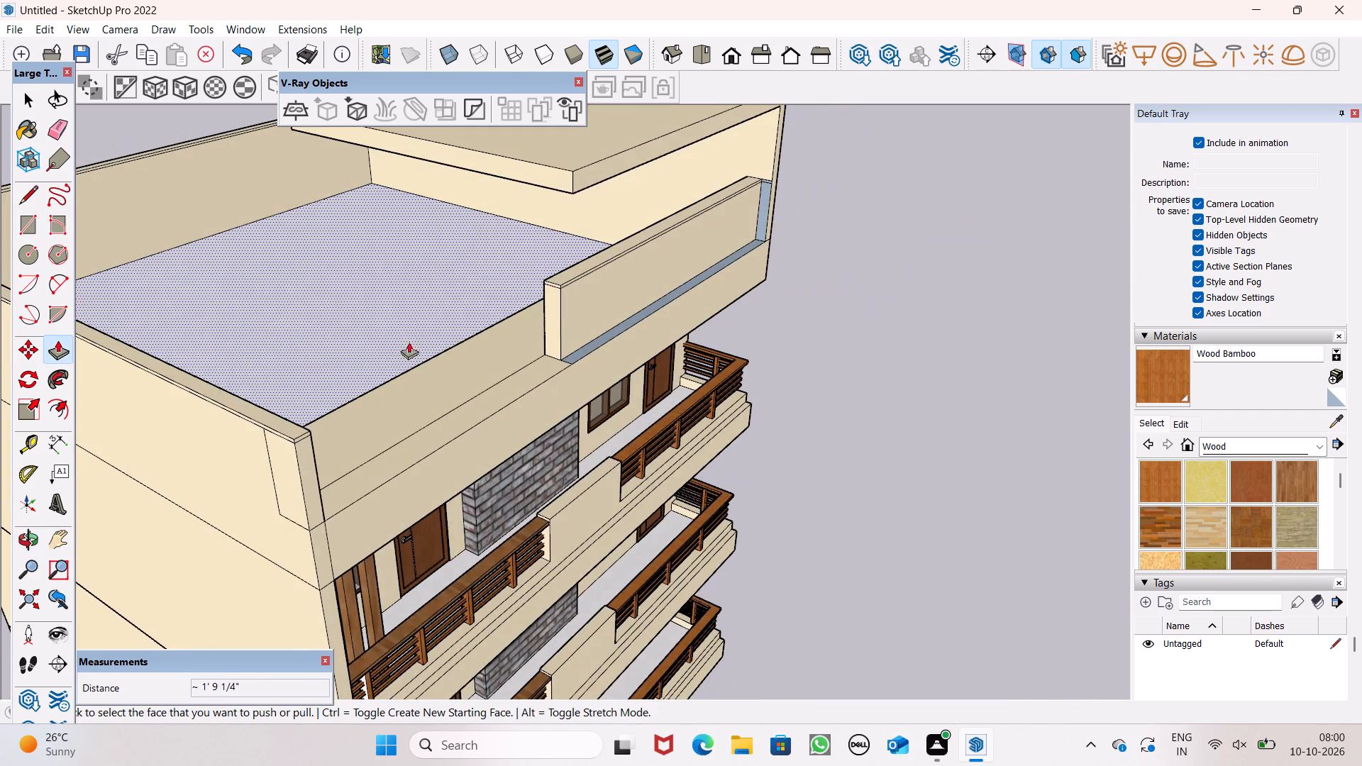
{"action": "scroll", "coordinate": [393, 388], "scroll_direction": "up", "scroll_amount": 4}
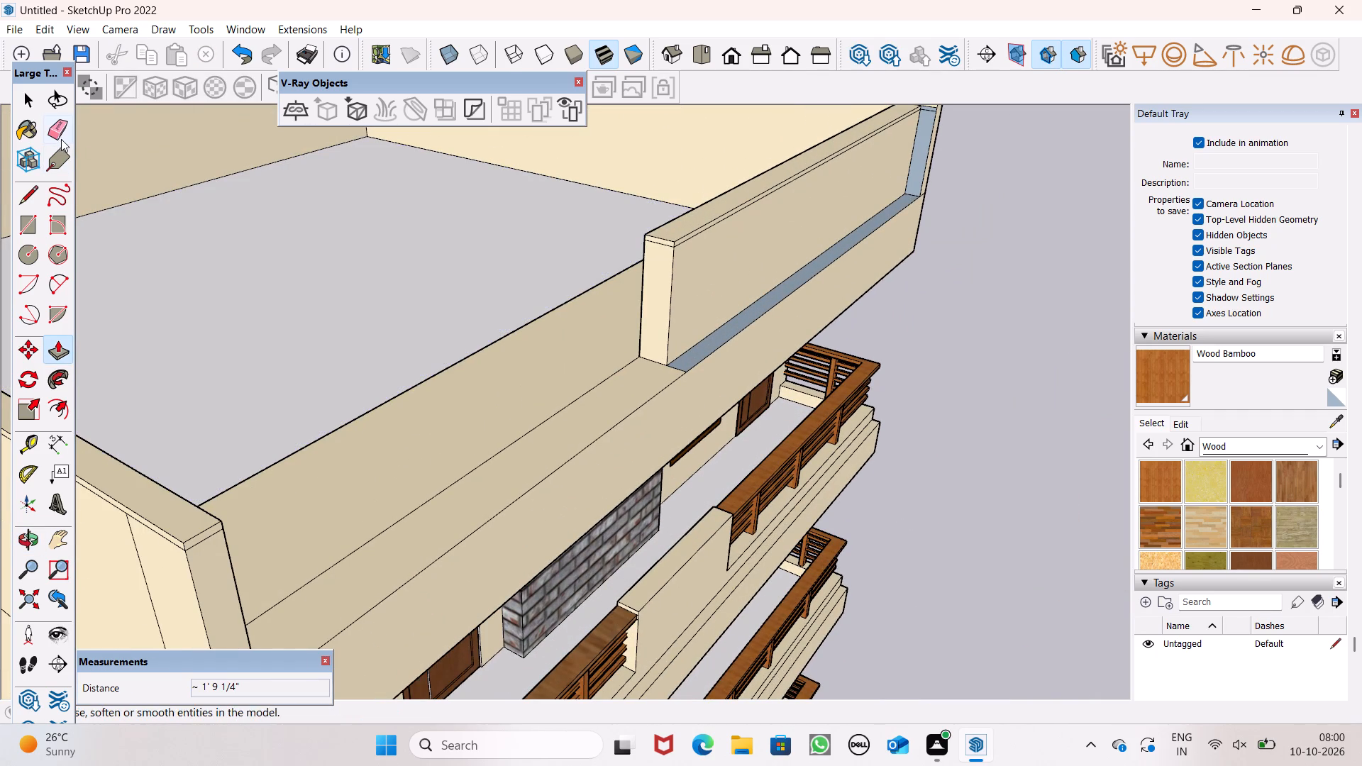
{"action": "left_click", "coordinate": [61, 138]}
{"action": "scroll", "coordinate": [391, 202], "scroll_direction": "down", "scroll_amount": 5}
{"action": "scroll", "coordinate": [348, 406], "scroll_direction": "up", "scroll_amount": 5}
{"action": "left_click_drag", "start_coordinate": [275, 330], "coordinate": [285, 355]}
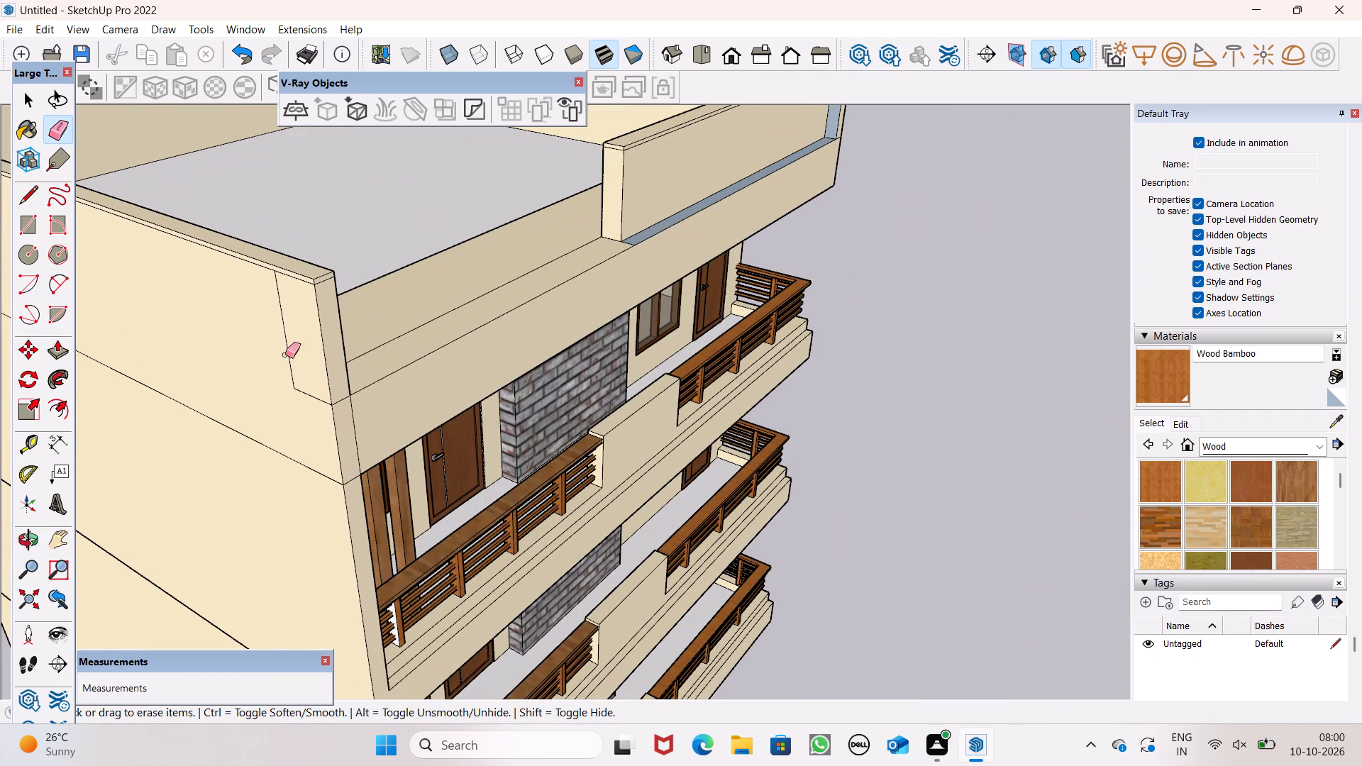
{"action": "left_click_drag", "start_coordinate": [285, 355], "coordinate": [300, 400]}
{"action": "scroll", "coordinate": [258, 358], "scroll_direction": "down", "scroll_amount": 2}
{"action": "middle_click_drag", "start_coordinate": [316, 362], "coordinate": [241, 399]}
{"action": "scroll", "coordinate": [304, 418], "scroll_direction": "up", "scroll_amount": 6}
{"action": "left_click_drag", "start_coordinate": [254, 379], "coordinate": [258, 389]}
Draw a circle of about 2 1/2" radius near the top of the narrow end face of the front parapet wall.
{"action": "scroll", "coordinate": [306, 378], "scroll_direction": "down", "scroll_amount": 3}
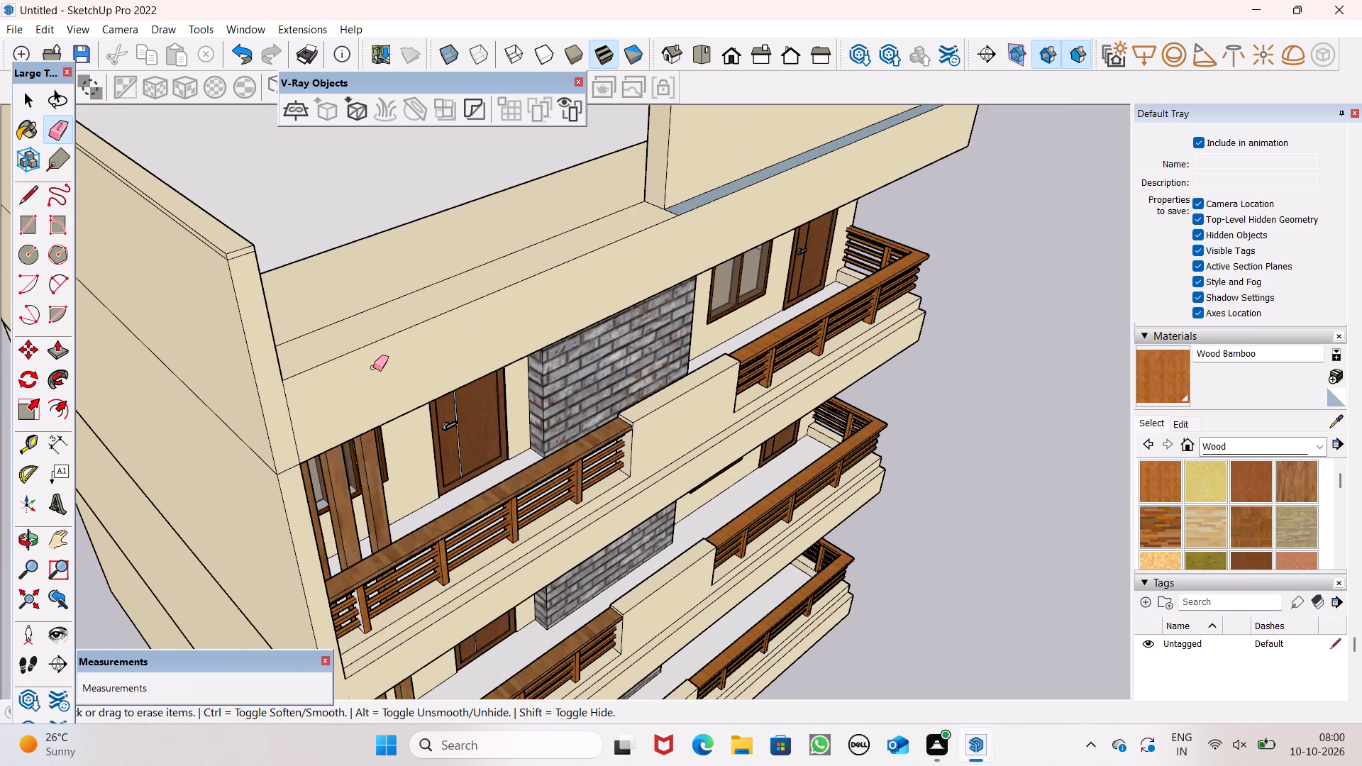
{"action": "scroll", "coordinate": [377, 351], "scroll_direction": "down", "scroll_amount": 6}
{"action": "middle_click_drag", "start_coordinate": [385, 348], "coordinate": [400, 423]}
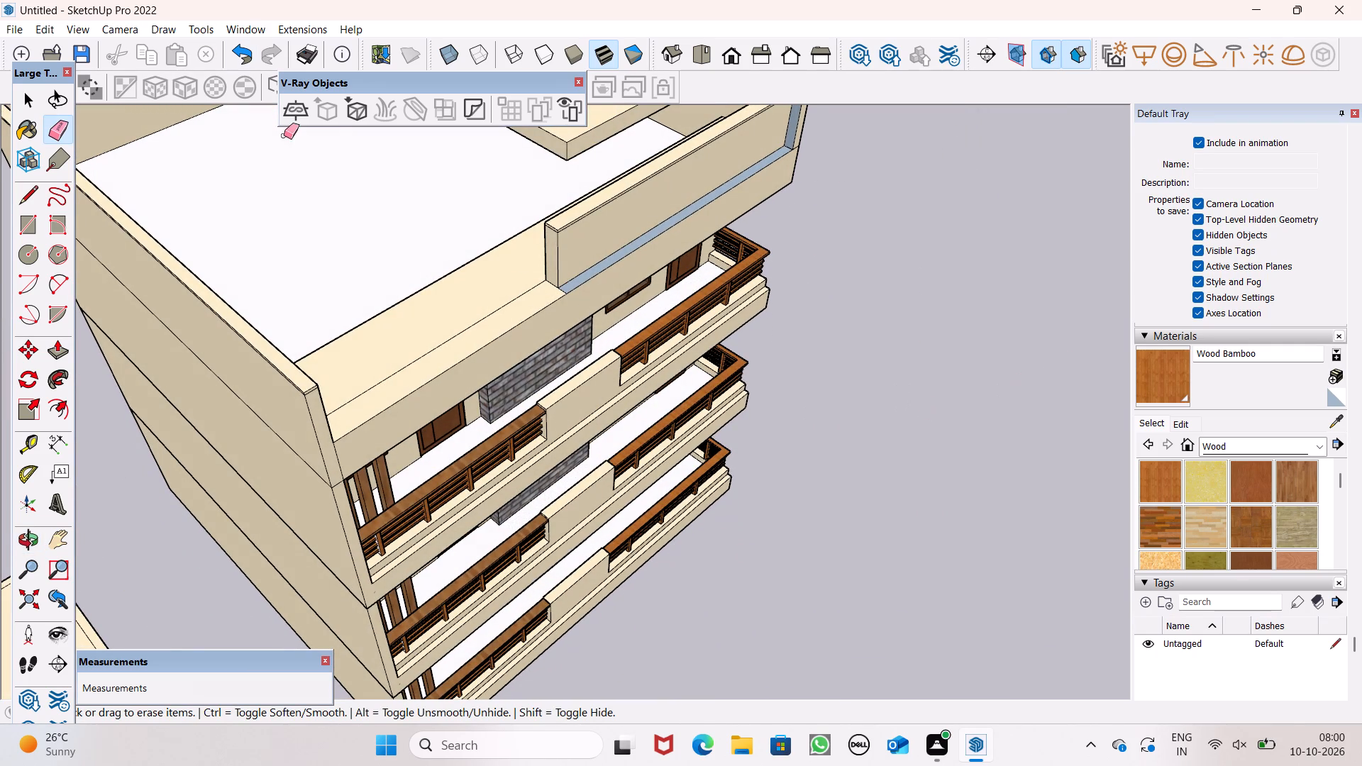
{"action": "left_click", "coordinate": [25, 250]}
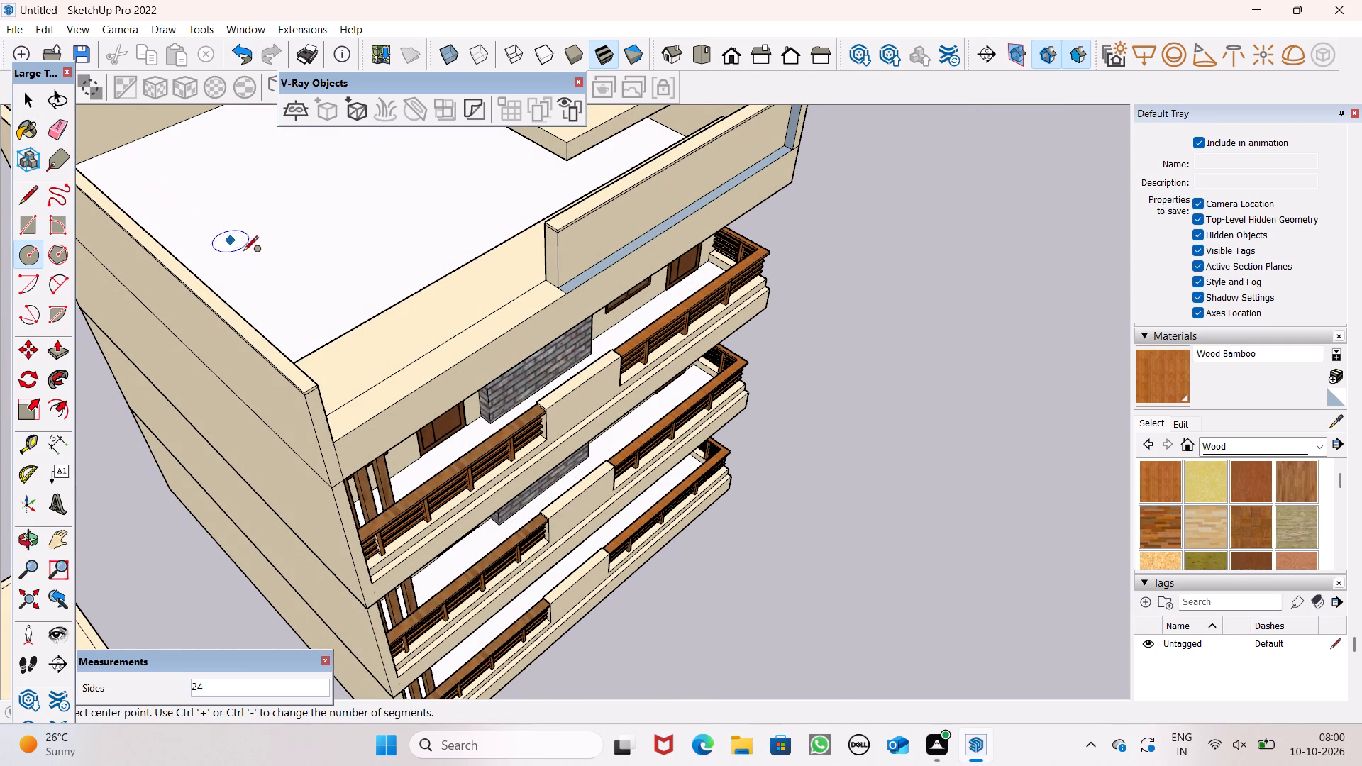
{"action": "scroll", "coordinate": [267, 230], "scroll_direction": "up", "scroll_amount": 1}
{"action": "scroll", "coordinate": [596, 327], "scroll_direction": "up", "scroll_amount": 2}
{"action": "middle_click_drag", "start_coordinate": [585, 288], "coordinate": [677, 178]}
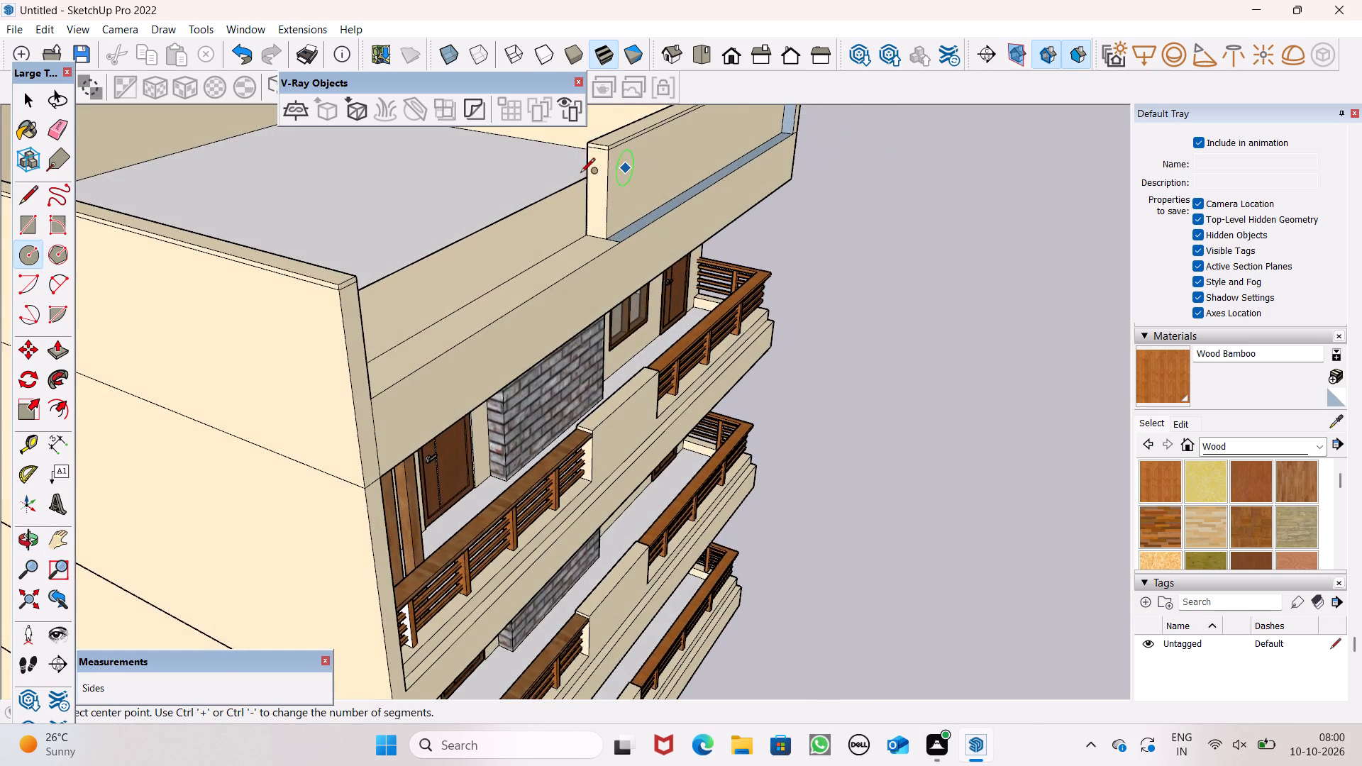
{"action": "scroll", "coordinate": [577, 174], "scroll_direction": "up", "scroll_amount": 7}
{"action": "scroll", "coordinate": [597, 187], "scroll_direction": "down", "scroll_amount": 4}
{"action": "middle_click_drag", "start_coordinate": [611, 214], "coordinate": [658, 204]}
{"action": "scroll", "coordinate": [662, 218], "scroll_direction": "down", "scroll_amount": 4}
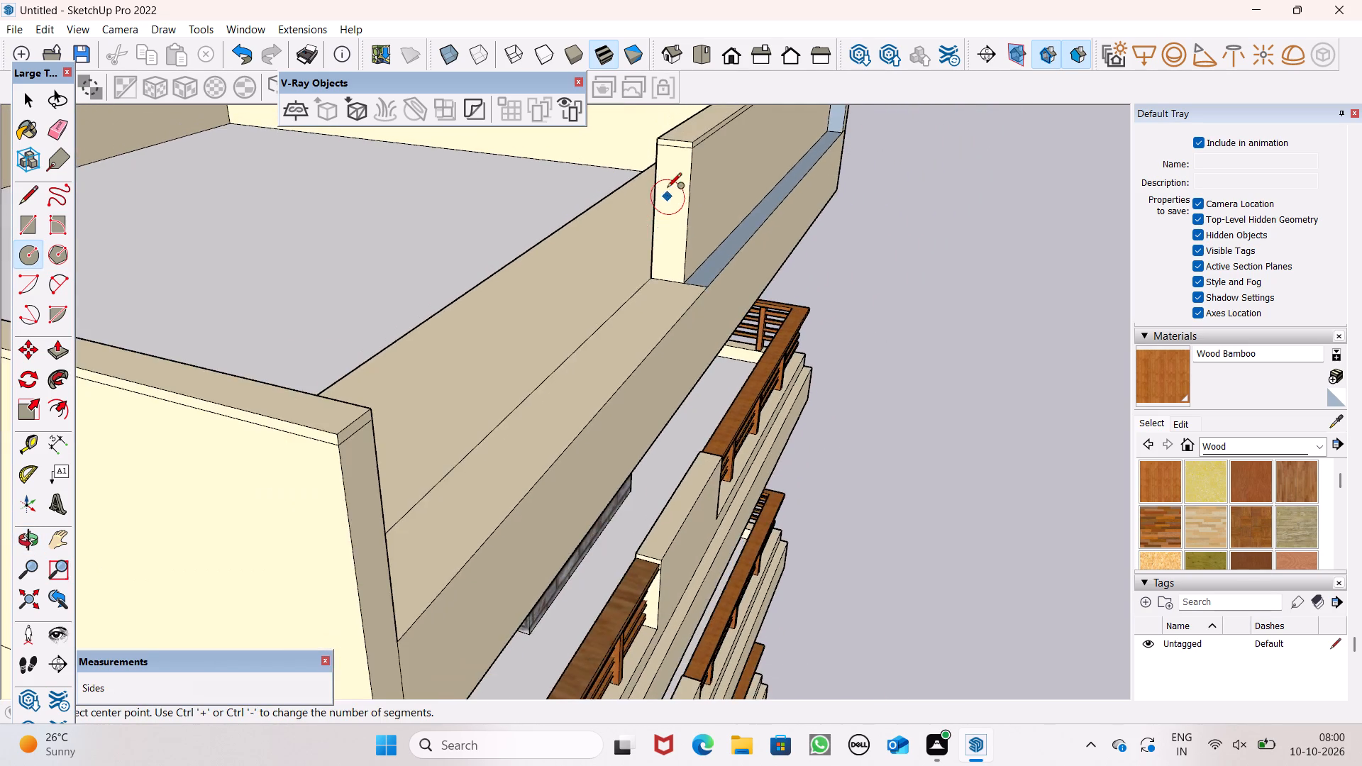
{"action": "scroll", "coordinate": [667, 177], "scroll_direction": "up", "scroll_amount": 6}
{"action": "middle_click_drag", "start_coordinate": [693, 169], "coordinate": [739, 151]}
{"action": "scroll", "coordinate": [722, 177], "scroll_direction": "down", "scroll_amount": 3}
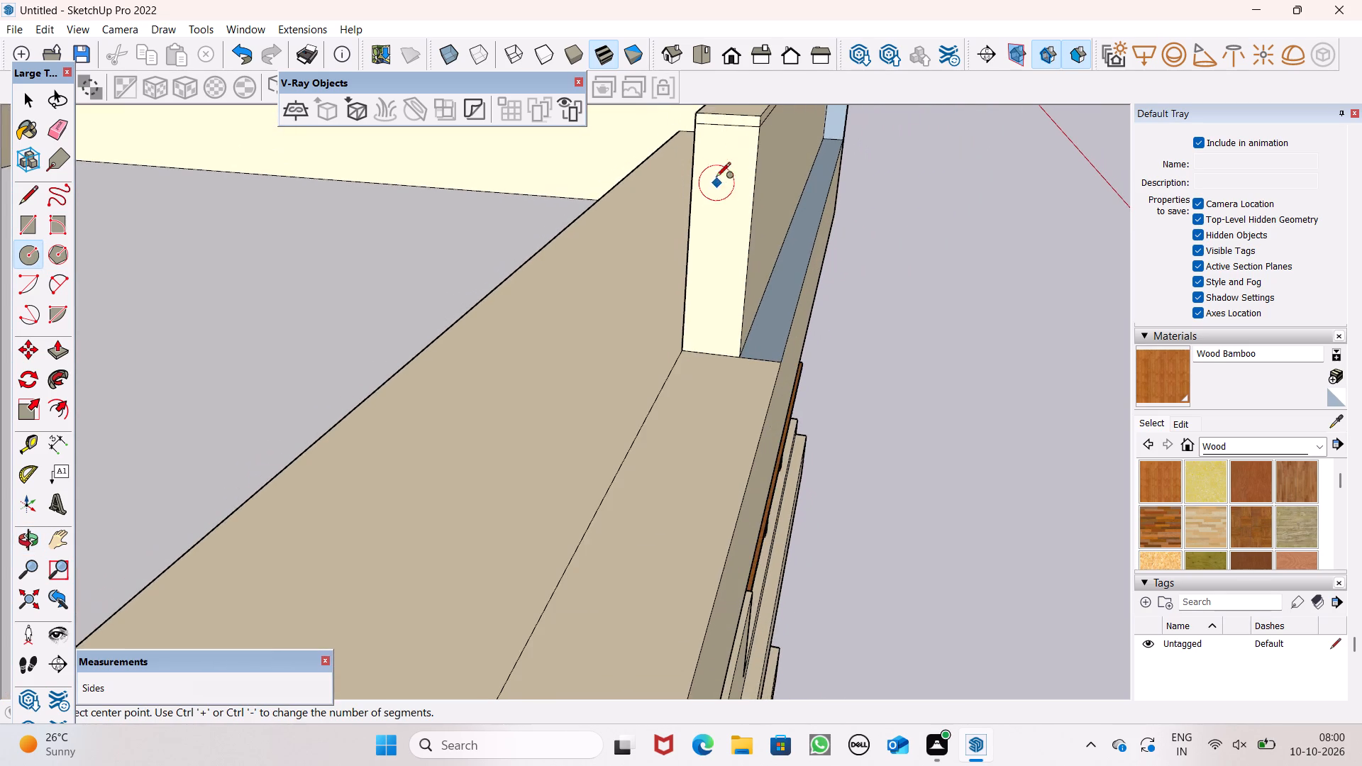
{"action": "scroll", "coordinate": [728, 128], "scroll_direction": "up", "scroll_amount": 4}
{"action": "left_click", "coordinate": [719, 169]}
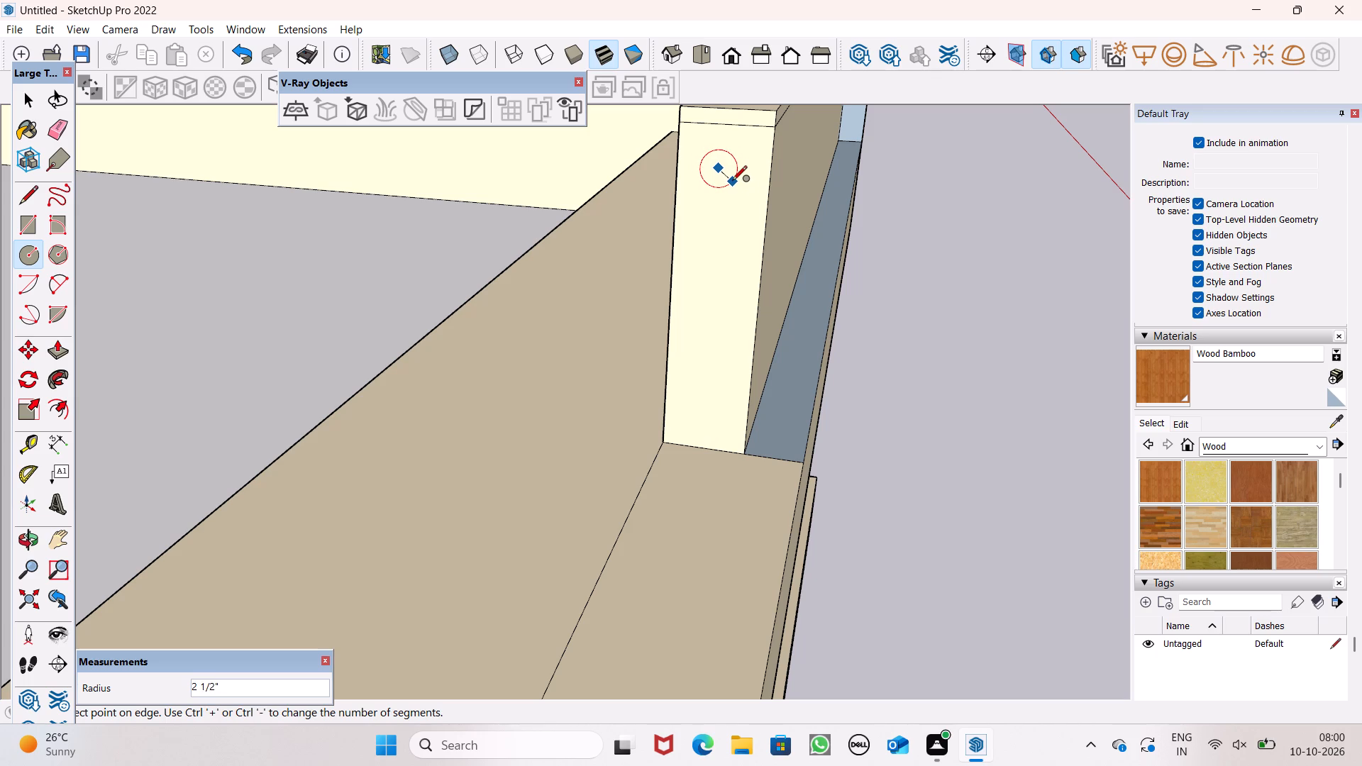
{"action": "left_click", "coordinate": [732, 183]}
{"action": "key", "text": "space"}
Copy the circle and its face three times down the end face, about 11" apart, for a vertical row of four.
{"action": "scroll", "coordinate": [749, 177], "scroll_direction": "up", "scroll_amount": 1}
{"action": "scroll", "coordinate": [749, 177], "scroll_direction": "down", "scroll_amount": 3}
{"action": "middle_click_drag", "start_coordinate": [776, 203], "coordinate": [793, 187]}
{"action": "scroll", "coordinate": [761, 164], "scroll_direction": "up", "scroll_amount": 3}
{"action": "double_click", "coordinate": [740, 153]}
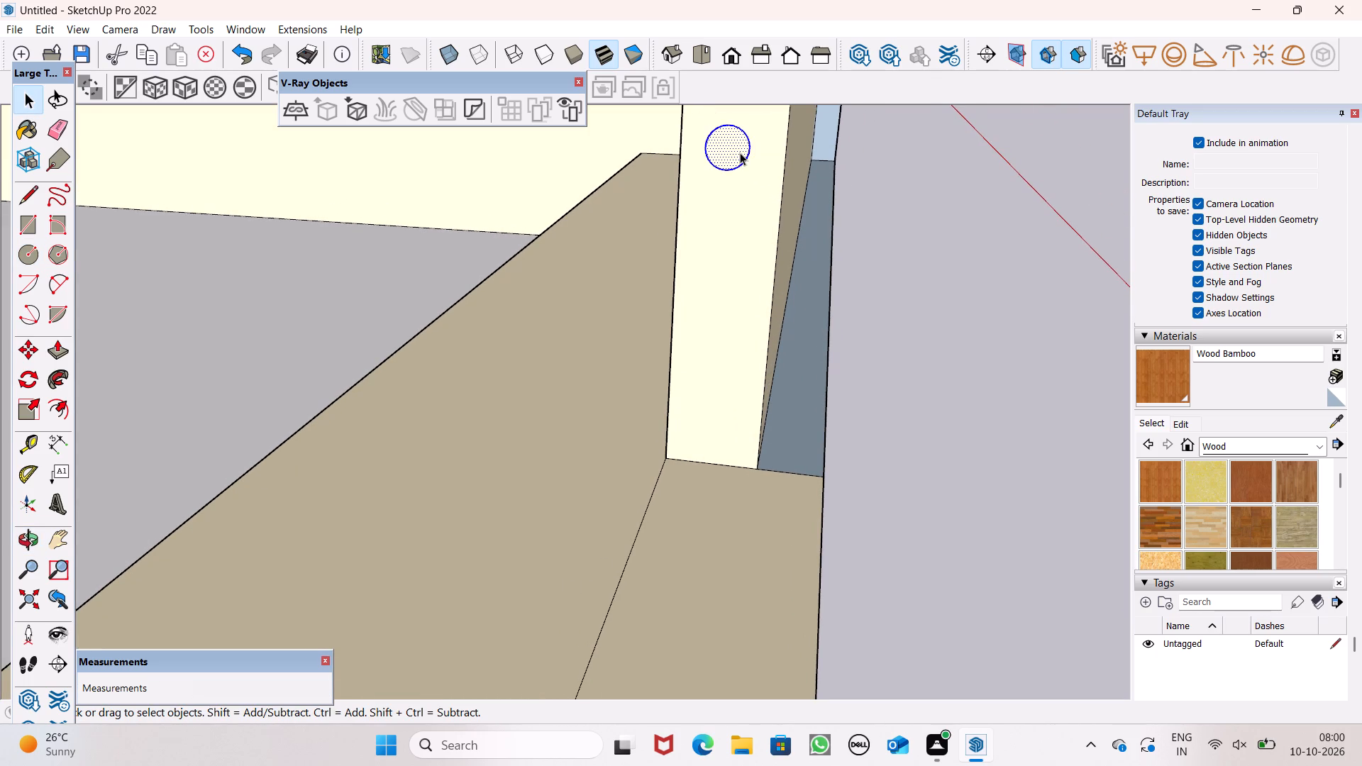
{"action": "key", "text": "m"}
{"action": "key", "text": "Return"}
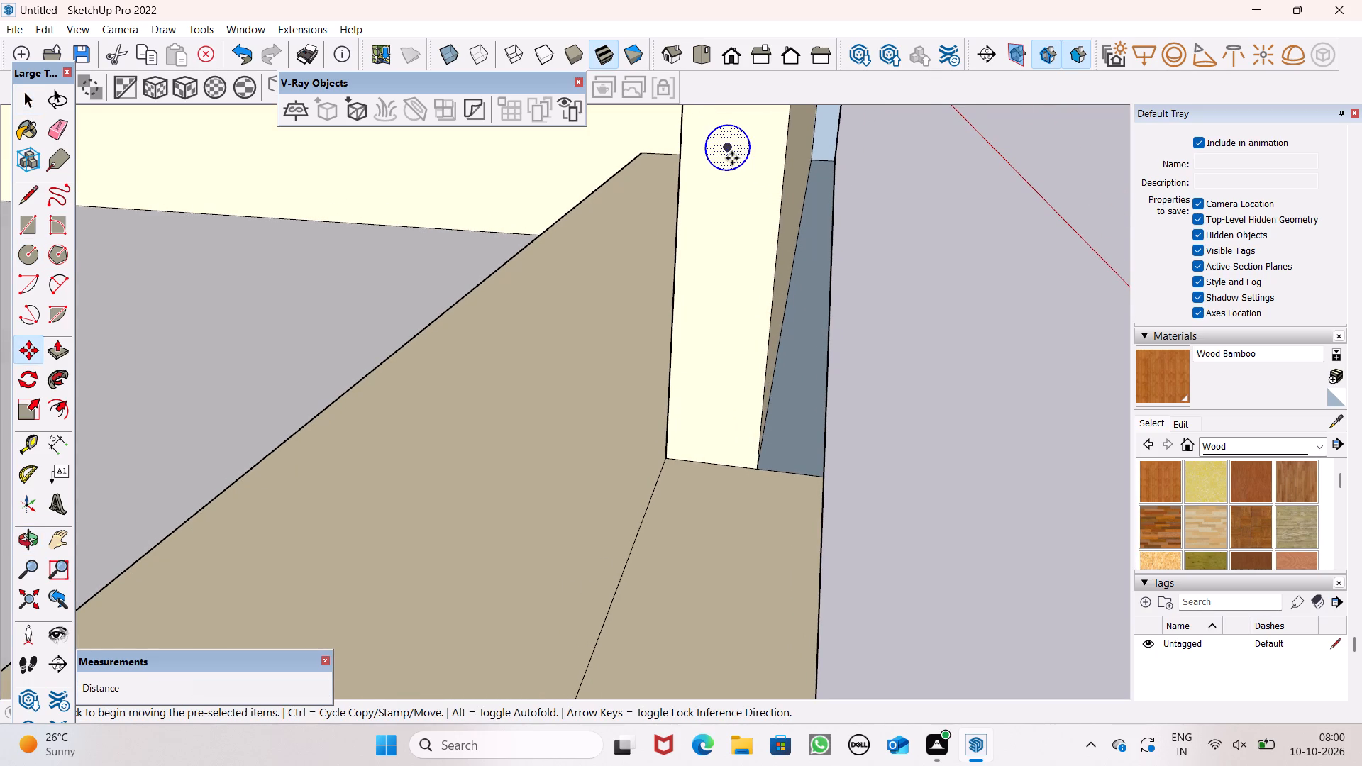
{"action": "left_click_drag", "start_coordinate": [731, 157], "coordinate": [719, 243]}
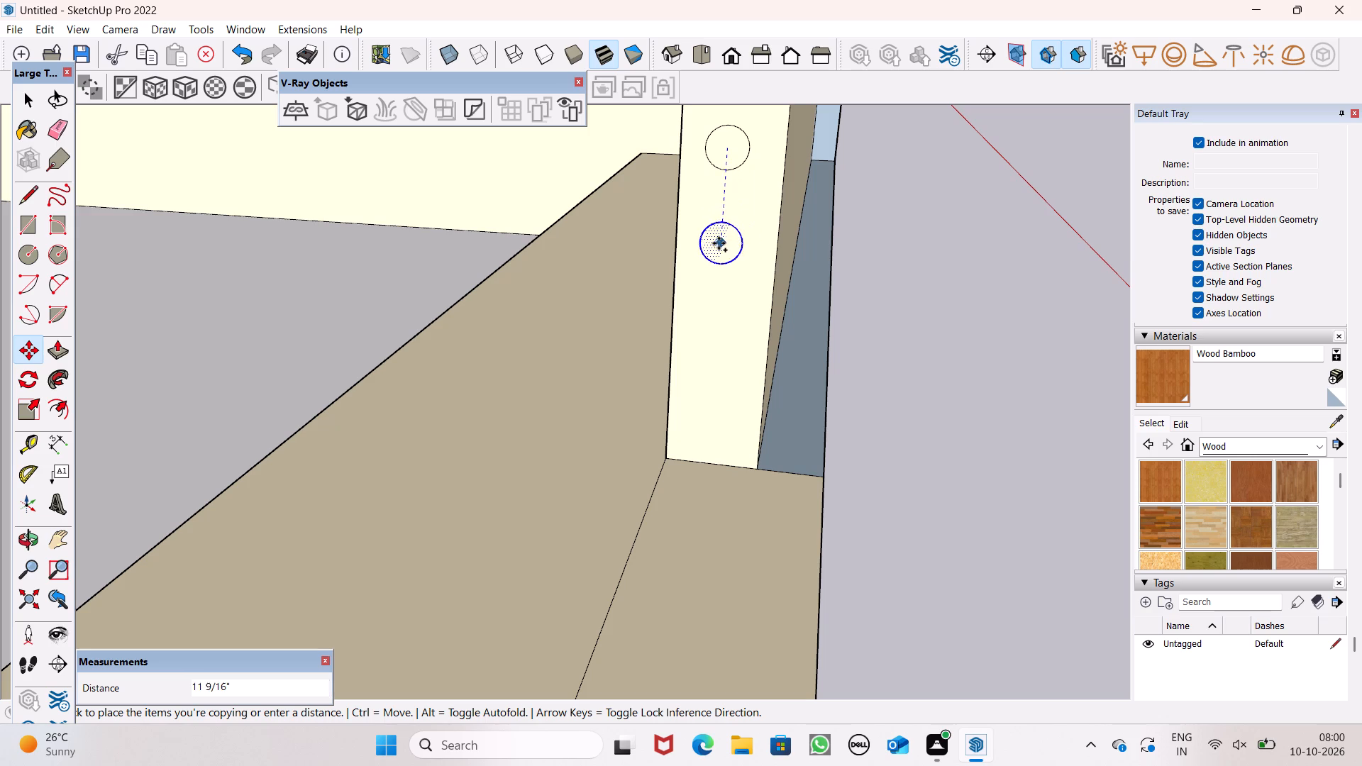
{"action": "left_click_drag", "start_coordinate": [719, 243], "coordinate": [723, 235]}
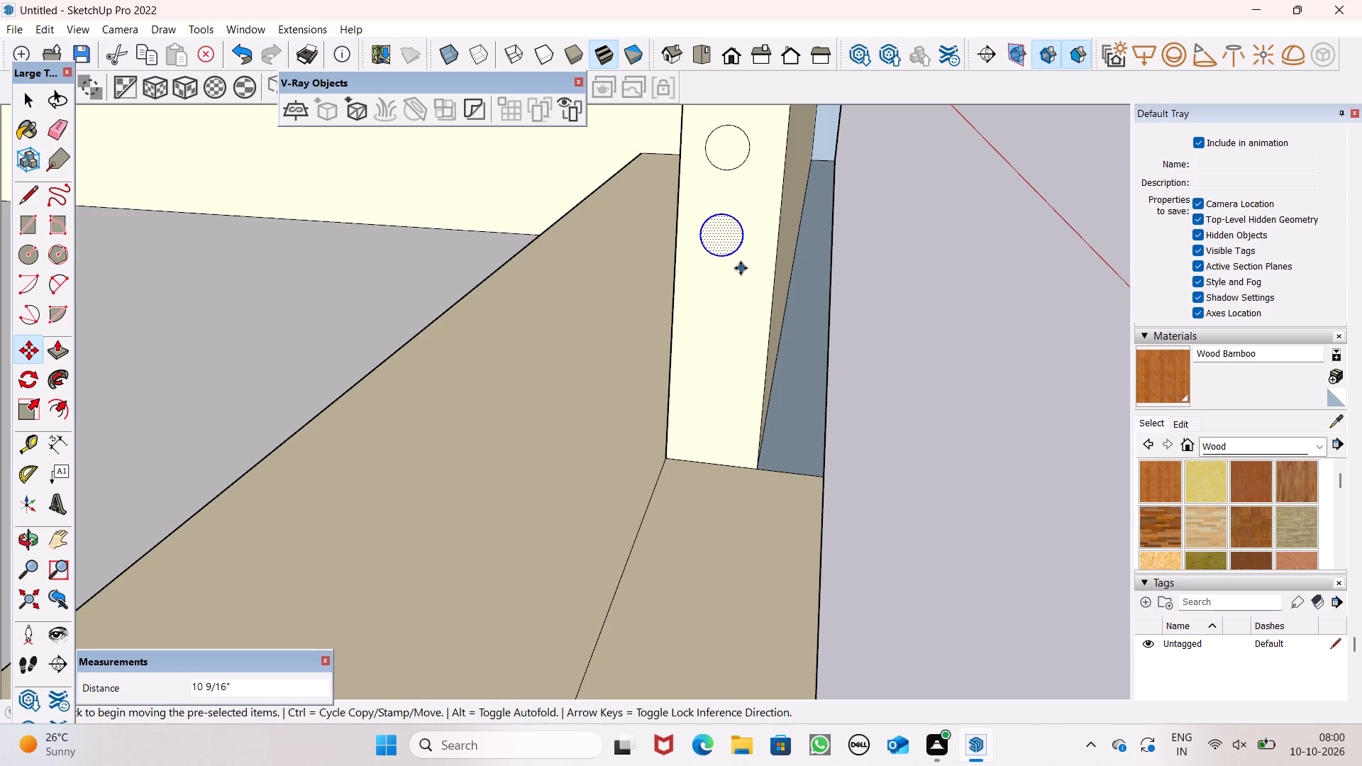
{"action": "left_click_drag", "start_coordinate": [726, 248], "coordinate": [736, 338]}
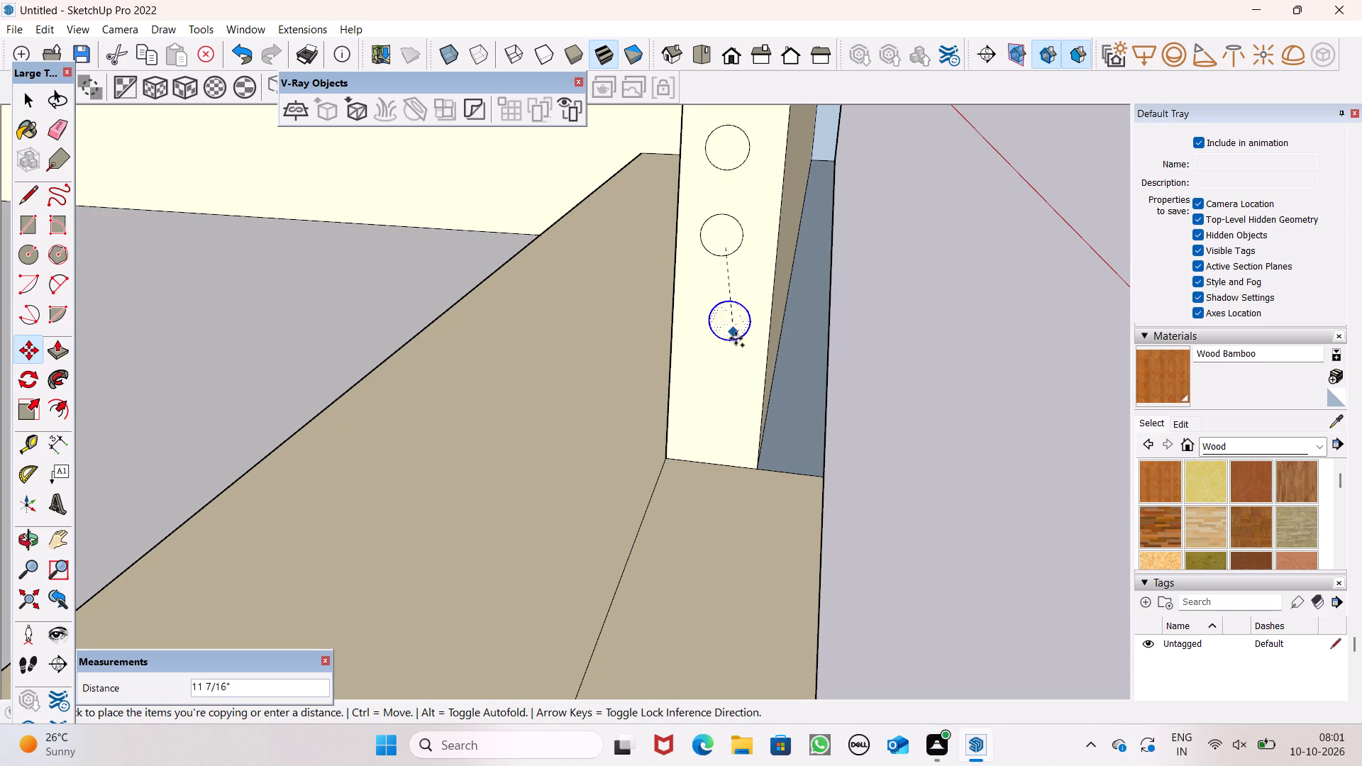
{"action": "left_click_drag", "start_coordinate": [736, 338], "coordinate": [724, 339]}
{"action": "left_click_drag", "start_coordinate": [720, 334], "coordinate": [721, 333]}
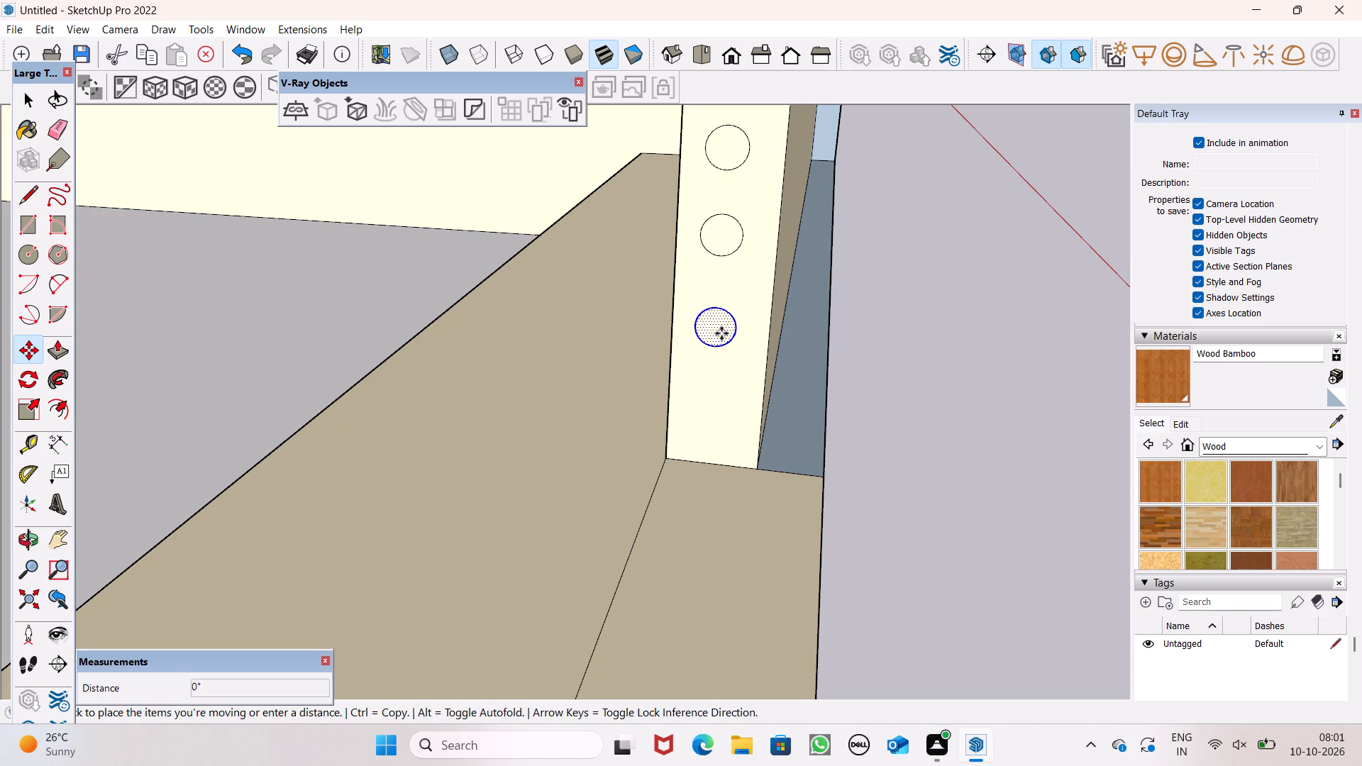
{"action": "left_click_drag", "start_coordinate": [721, 333], "coordinate": [714, 433]}
{"action": "scroll", "coordinate": [782, 382], "scroll_direction": "down", "scroll_amount": 4}
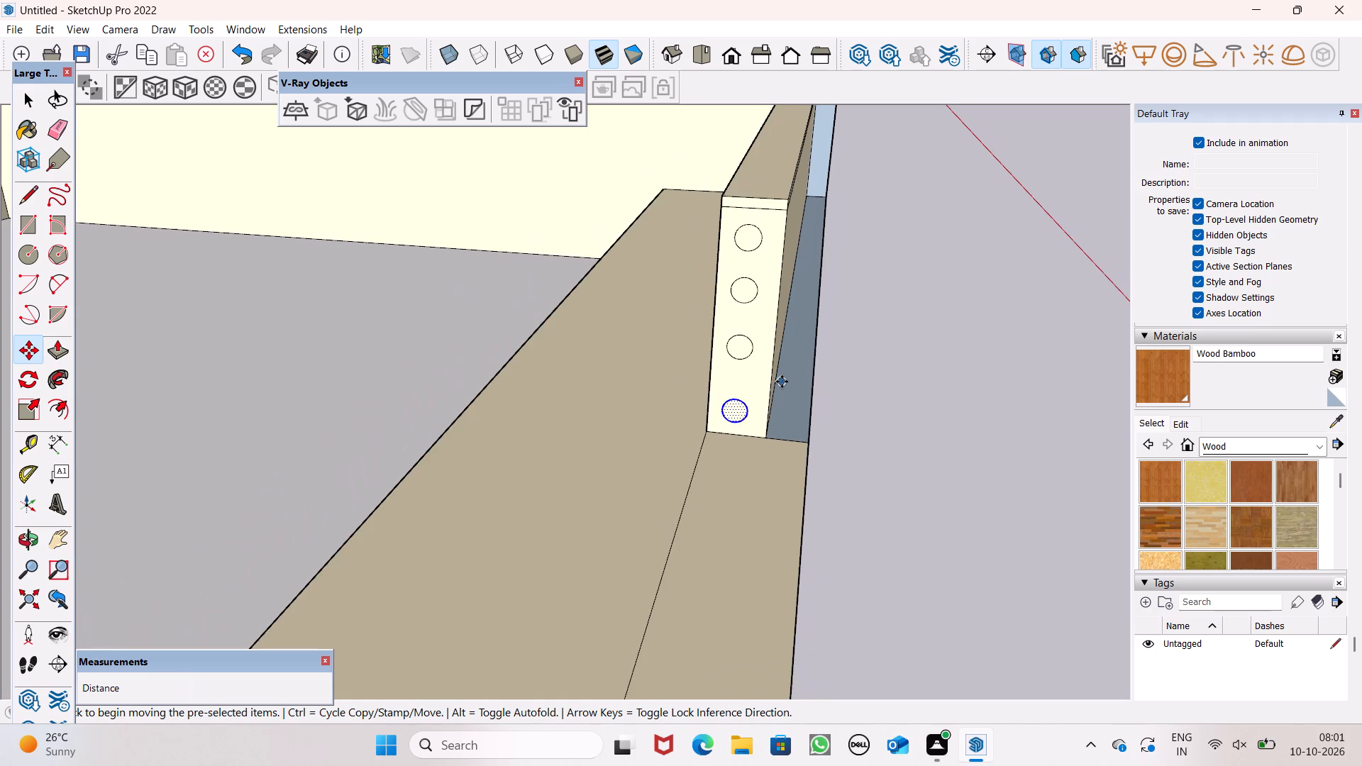
{"action": "scroll", "coordinate": [782, 382], "scroll_direction": "down", "scroll_amount": 5}
{"action": "key", "text": "space"}
{"action": "left_click", "coordinate": [856, 407]}
Push/Pull the top three circles about 16' 5", 16' 1 3/16" and 16' 4 13/16" toward the opposite side parapet as round rails.
{"action": "scroll", "coordinate": [835, 385], "scroll_direction": "down", "scroll_amount": 3}
{"action": "middle_click_drag", "start_coordinate": [820, 383], "coordinate": [702, 398]}
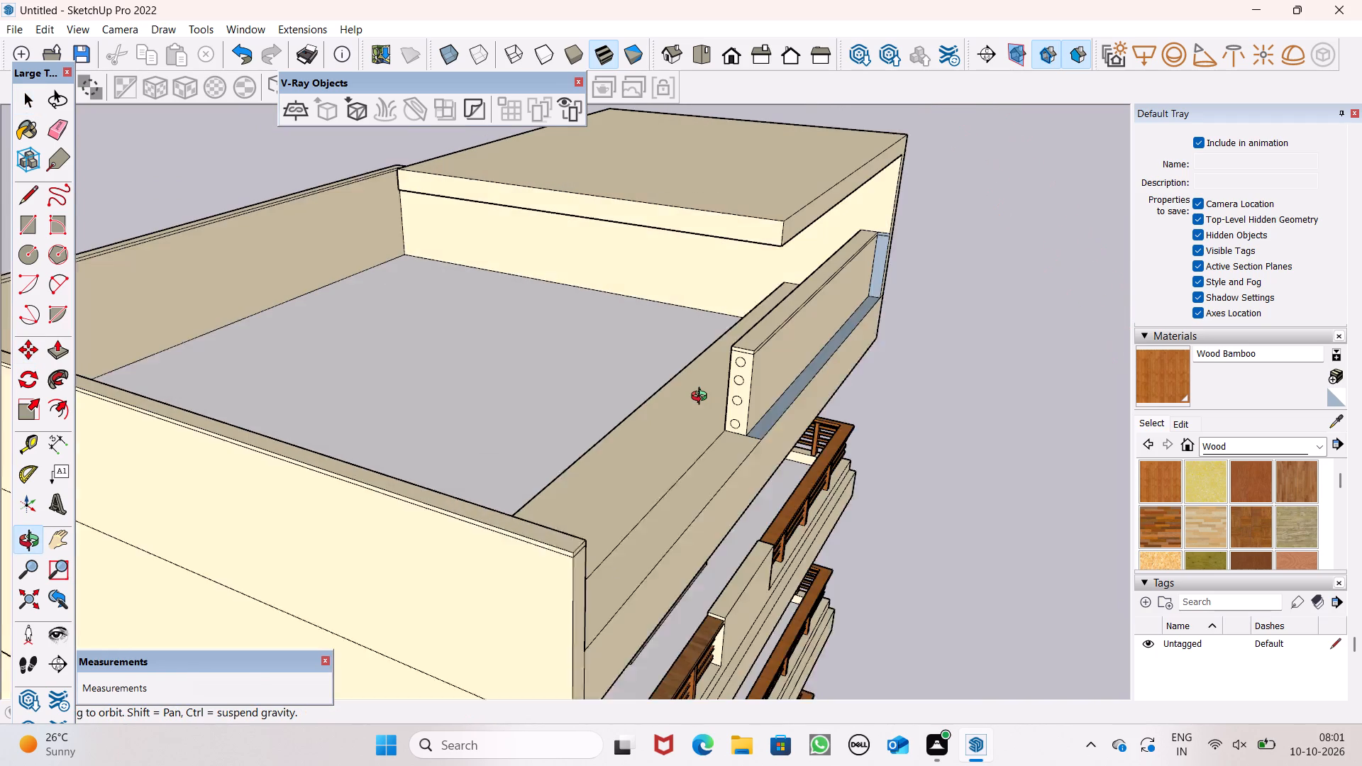
{"action": "middle_click_drag", "start_coordinate": [702, 398], "coordinate": [685, 398]}
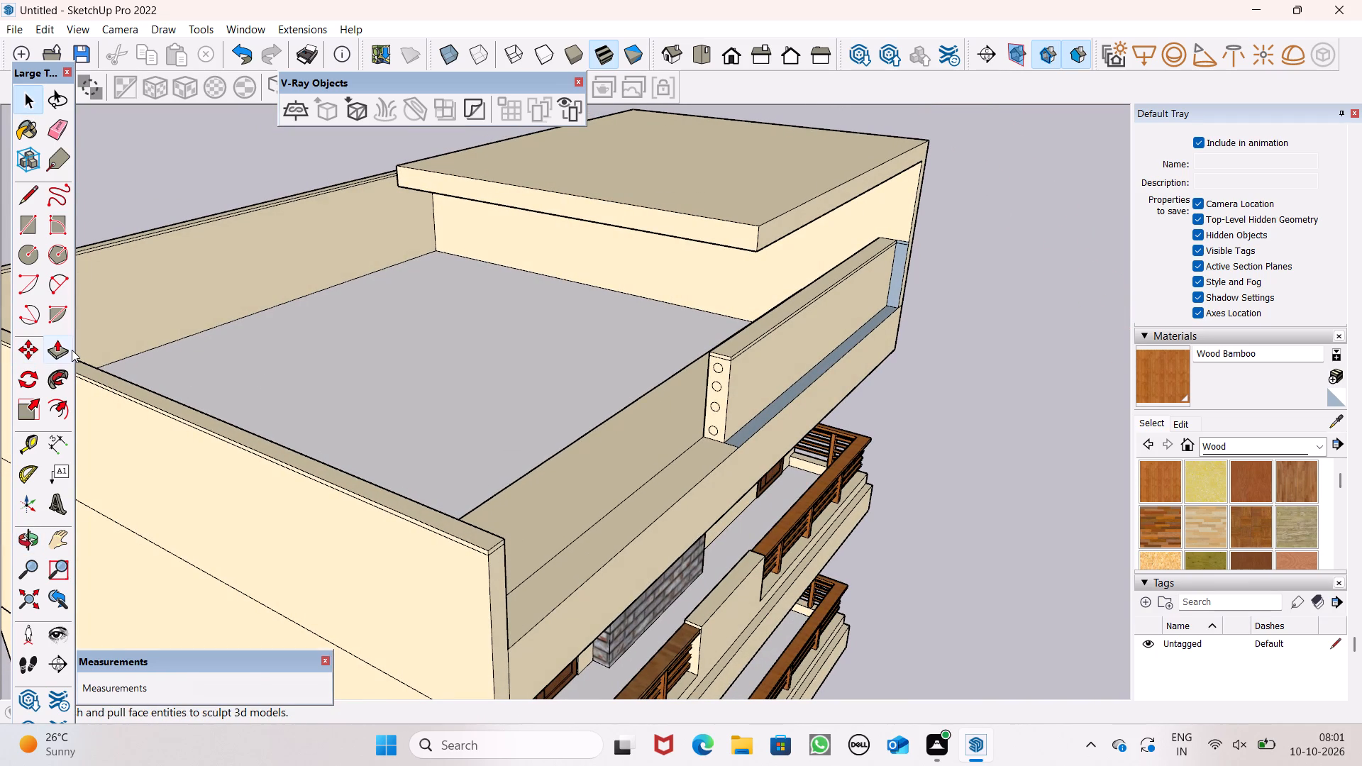
{"action": "left_click", "coordinate": [67, 351]}
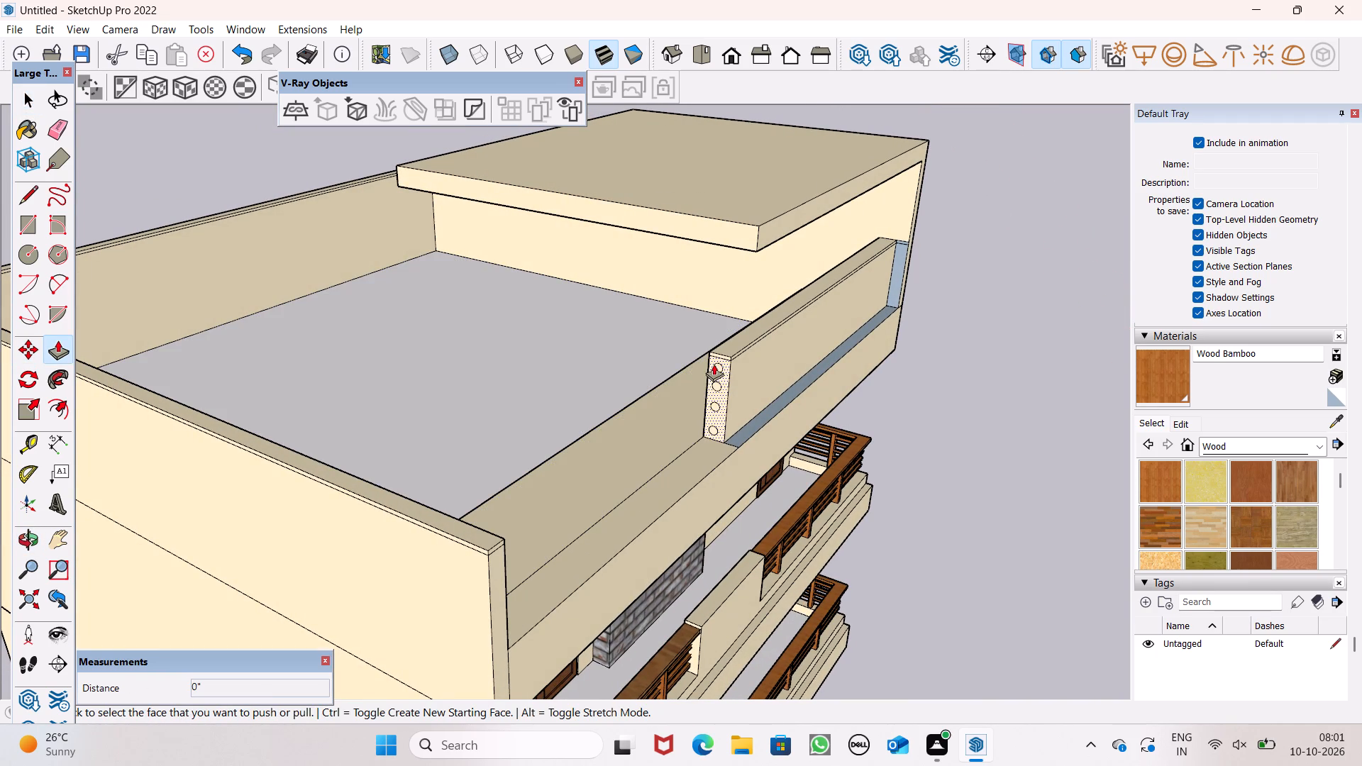
{"action": "left_click_drag", "start_coordinate": [716, 367], "coordinate": [577, 499]}
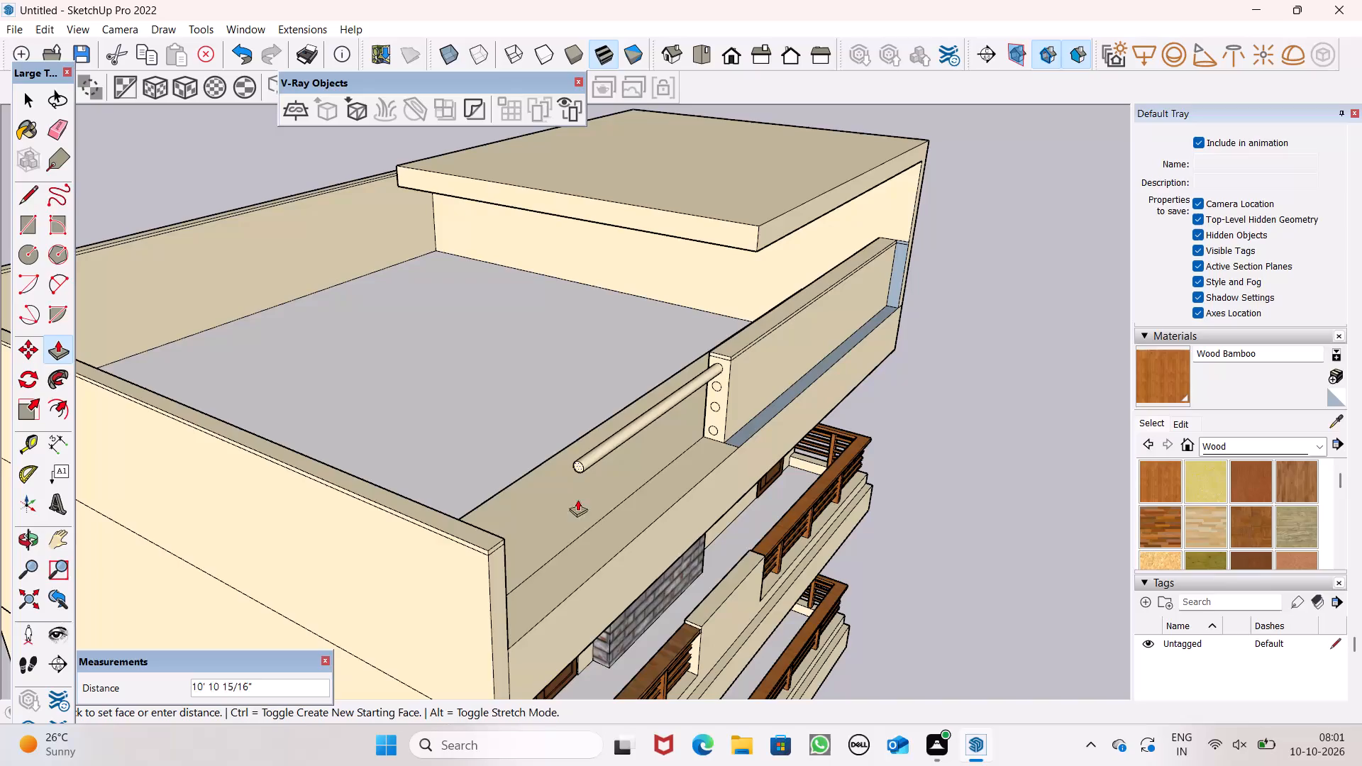
{"action": "left_click_drag", "start_coordinate": [577, 499], "coordinate": [497, 546]}
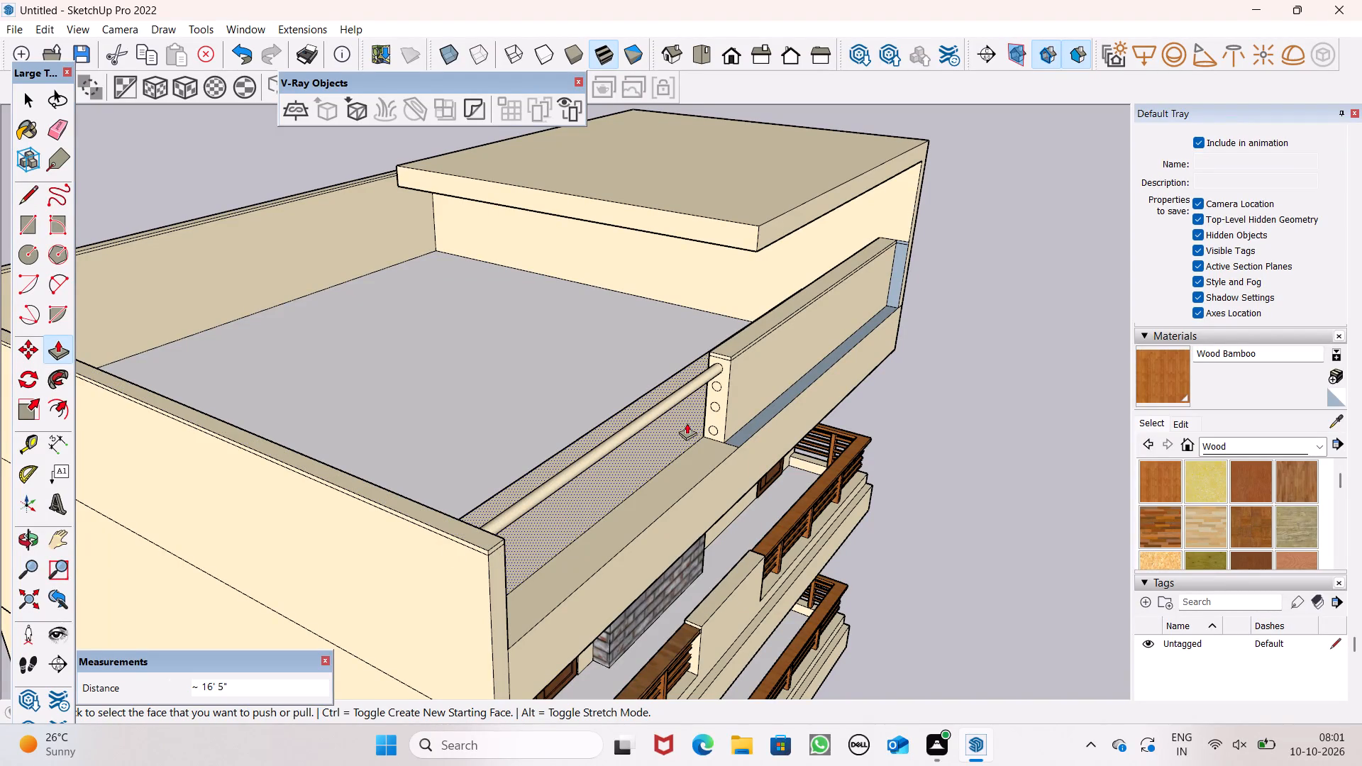
{"action": "middle_click_drag", "start_coordinate": [688, 421], "coordinate": [544, 348]}
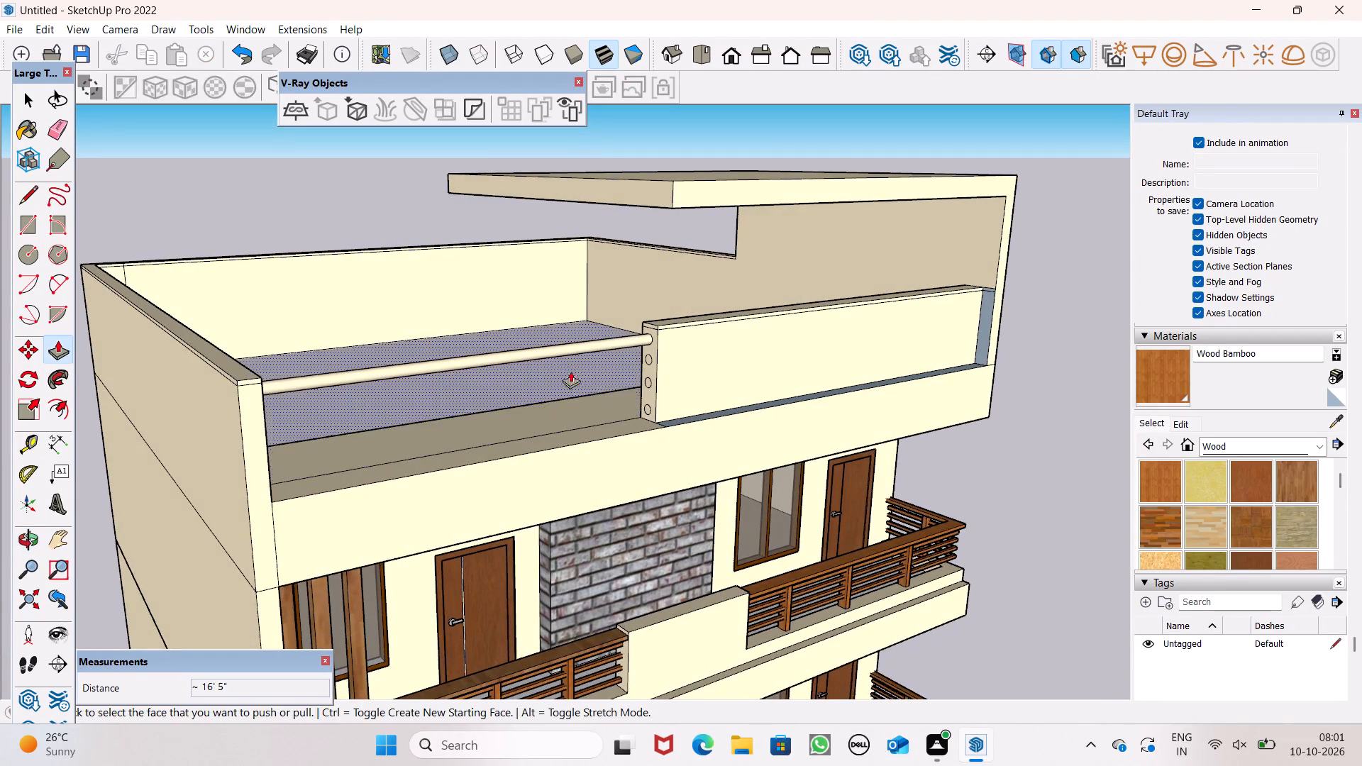
{"action": "scroll", "coordinate": [595, 397], "scroll_direction": "up", "scroll_amount": 4}
{"action": "scroll", "coordinate": [670, 341], "scroll_direction": "down", "scroll_amount": 6}
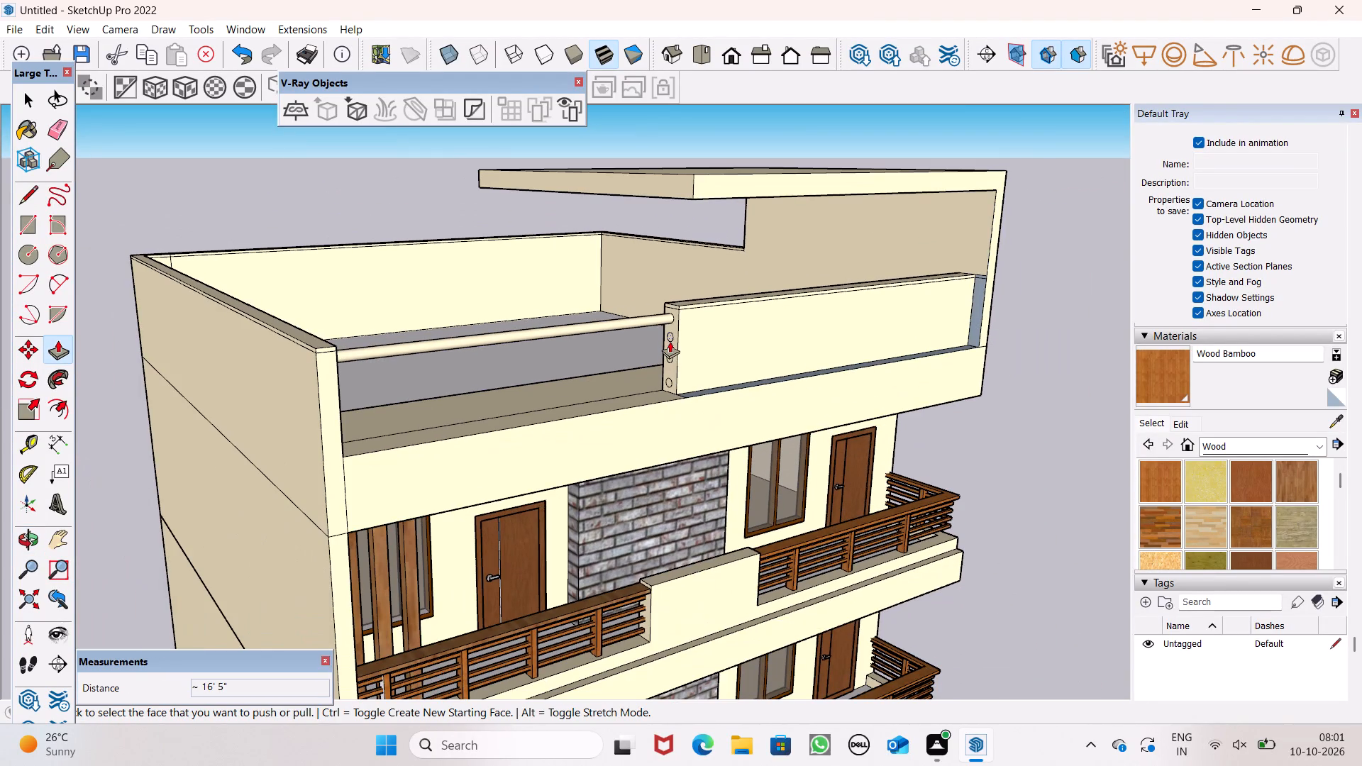
{"action": "left_click_drag", "start_coordinate": [668, 336], "coordinate": [470, 369]}
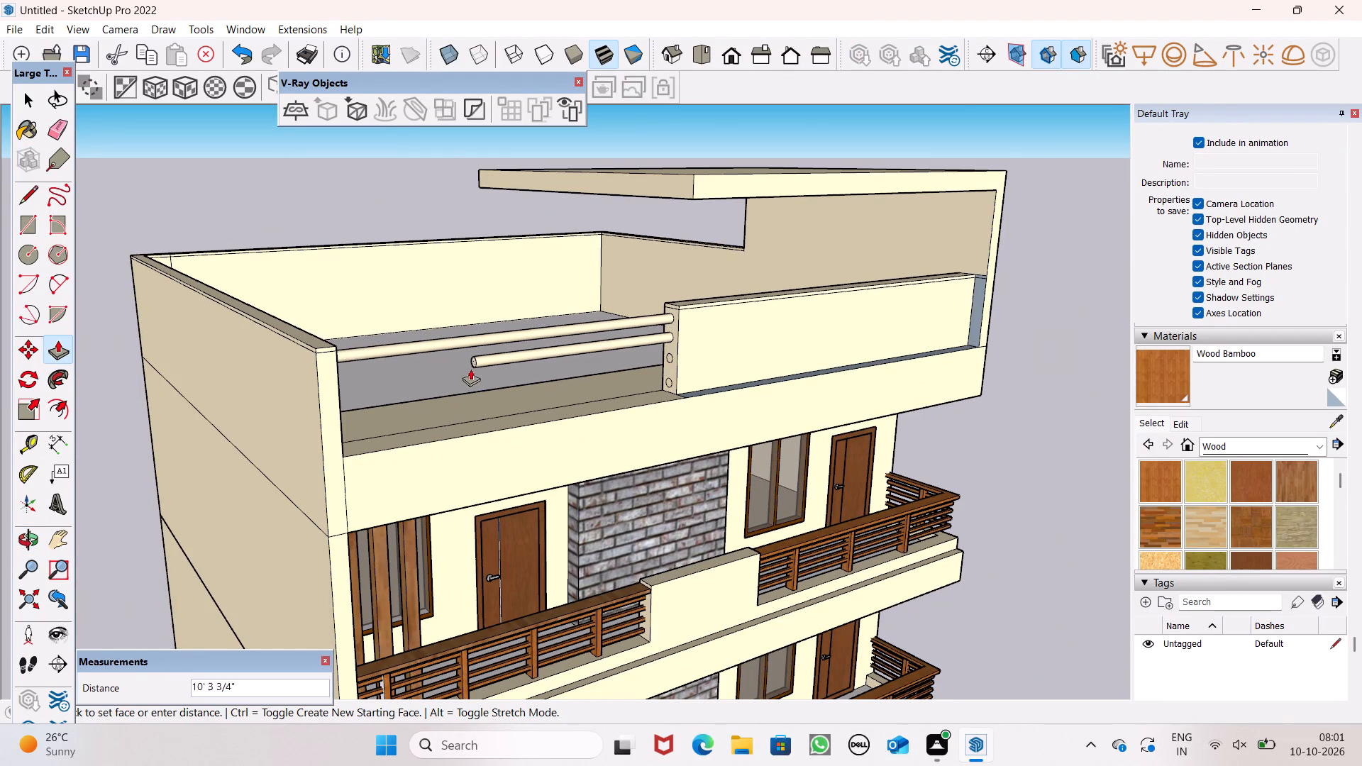
{"action": "left_click_drag", "start_coordinate": [470, 369], "coordinate": [333, 373]}
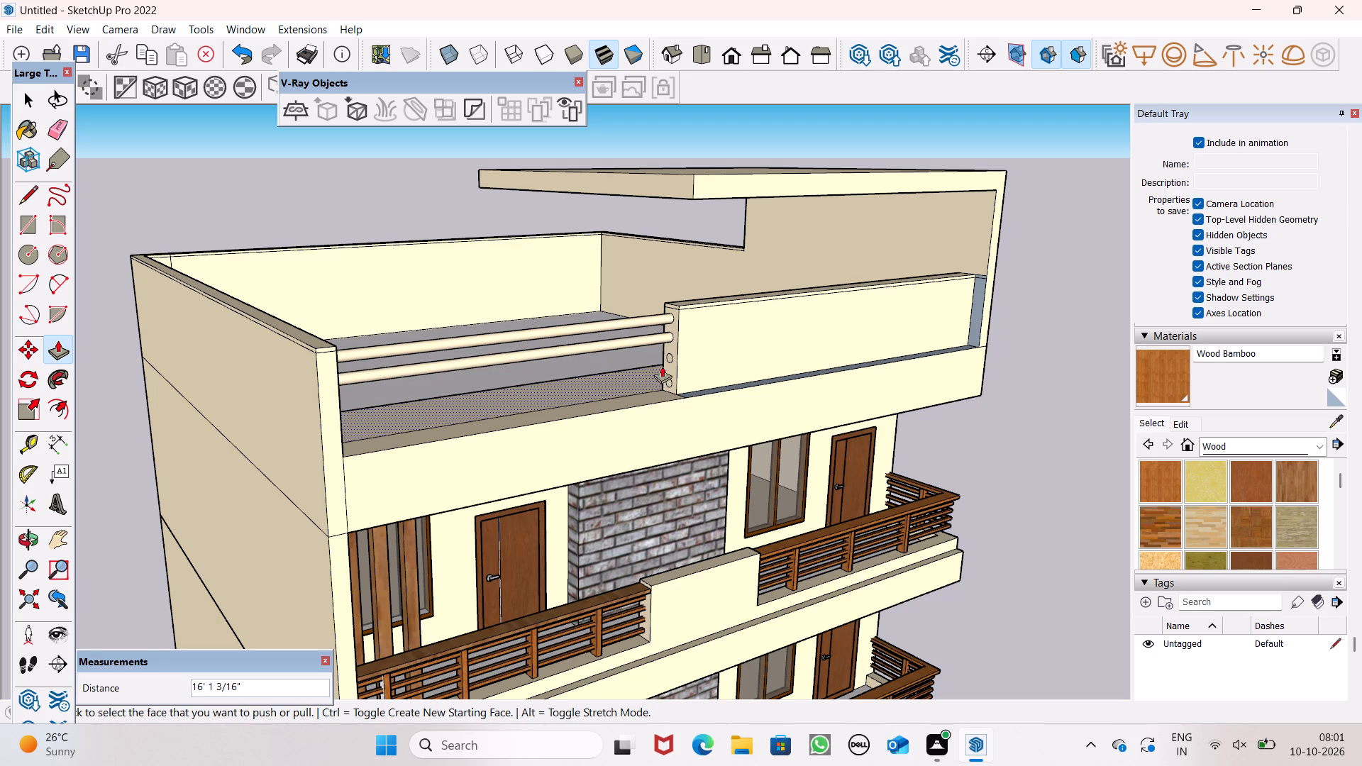
{"action": "left_click_drag", "start_coordinate": [667, 356], "coordinate": [445, 405]}
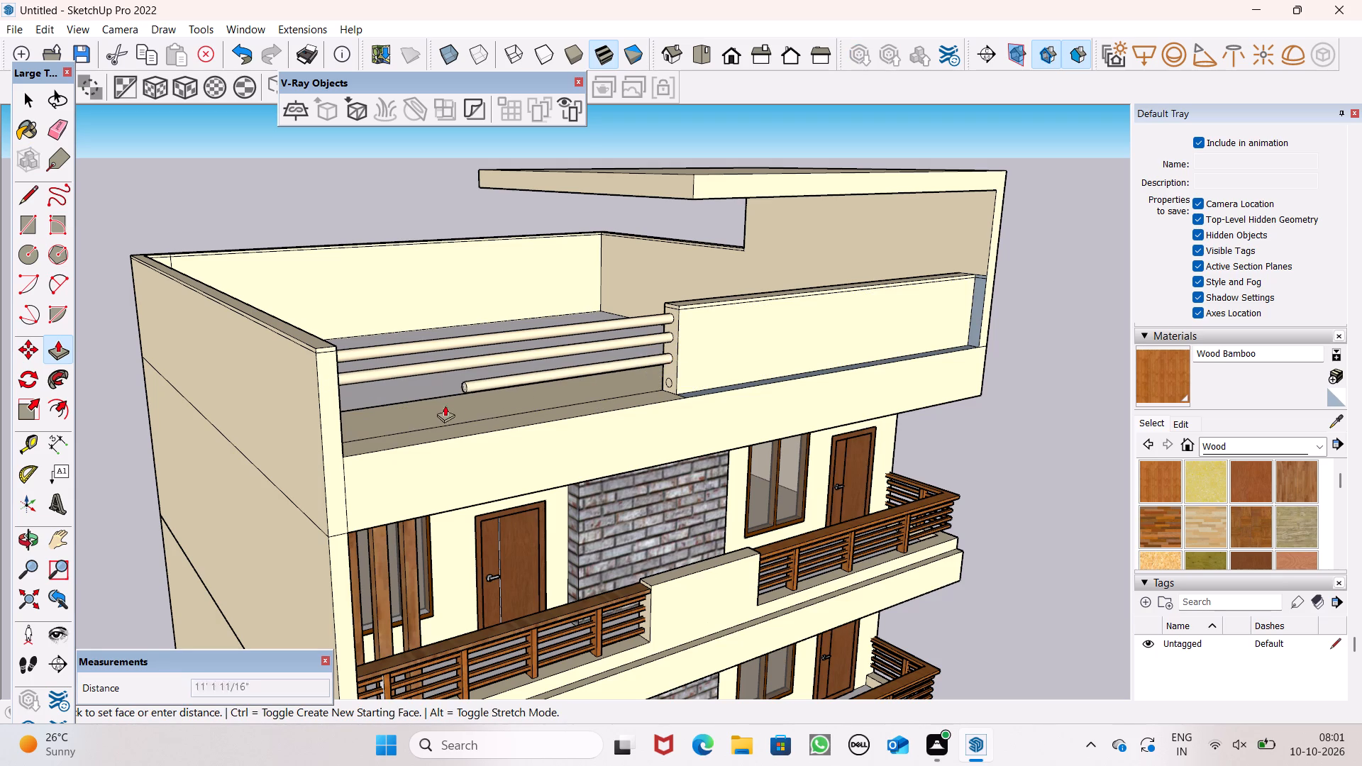
{"action": "left_click_drag", "start_coordinate": [445, 405], "coordinate": [332, 436]}
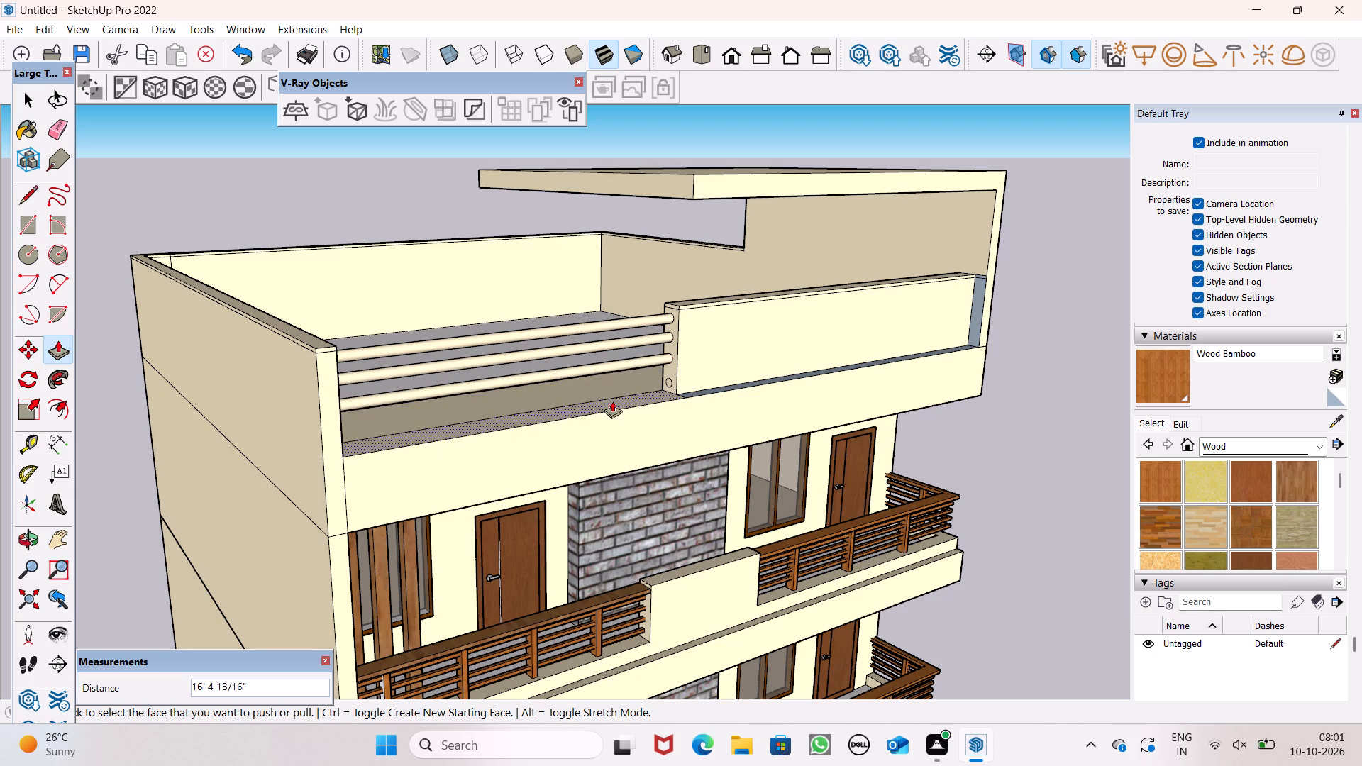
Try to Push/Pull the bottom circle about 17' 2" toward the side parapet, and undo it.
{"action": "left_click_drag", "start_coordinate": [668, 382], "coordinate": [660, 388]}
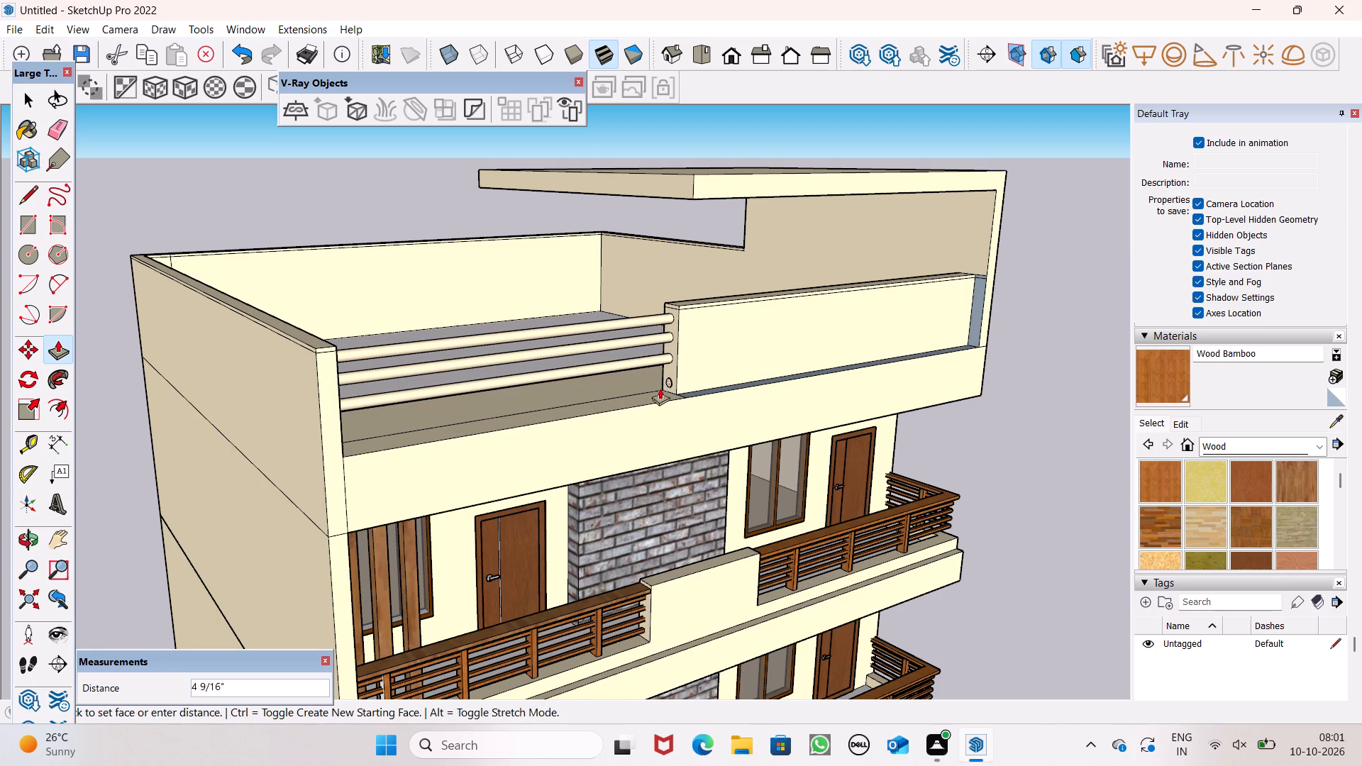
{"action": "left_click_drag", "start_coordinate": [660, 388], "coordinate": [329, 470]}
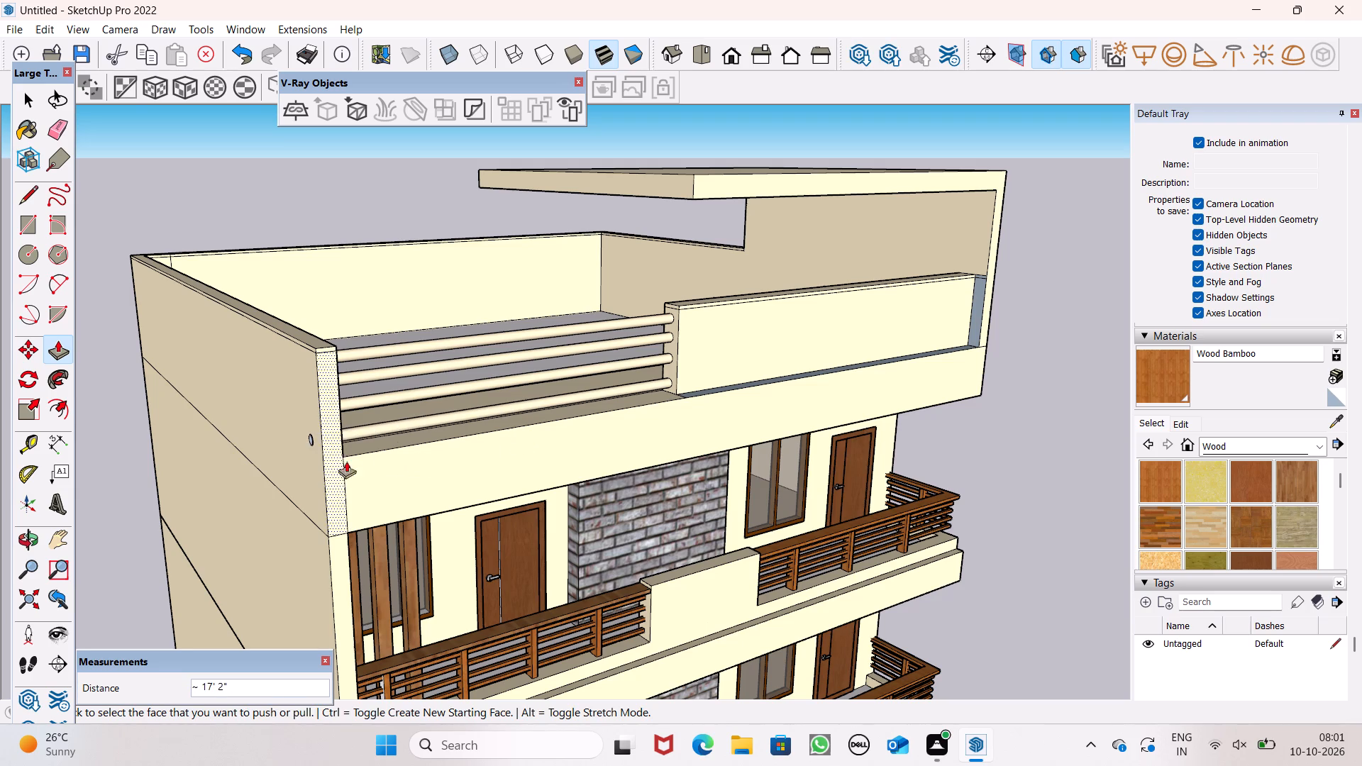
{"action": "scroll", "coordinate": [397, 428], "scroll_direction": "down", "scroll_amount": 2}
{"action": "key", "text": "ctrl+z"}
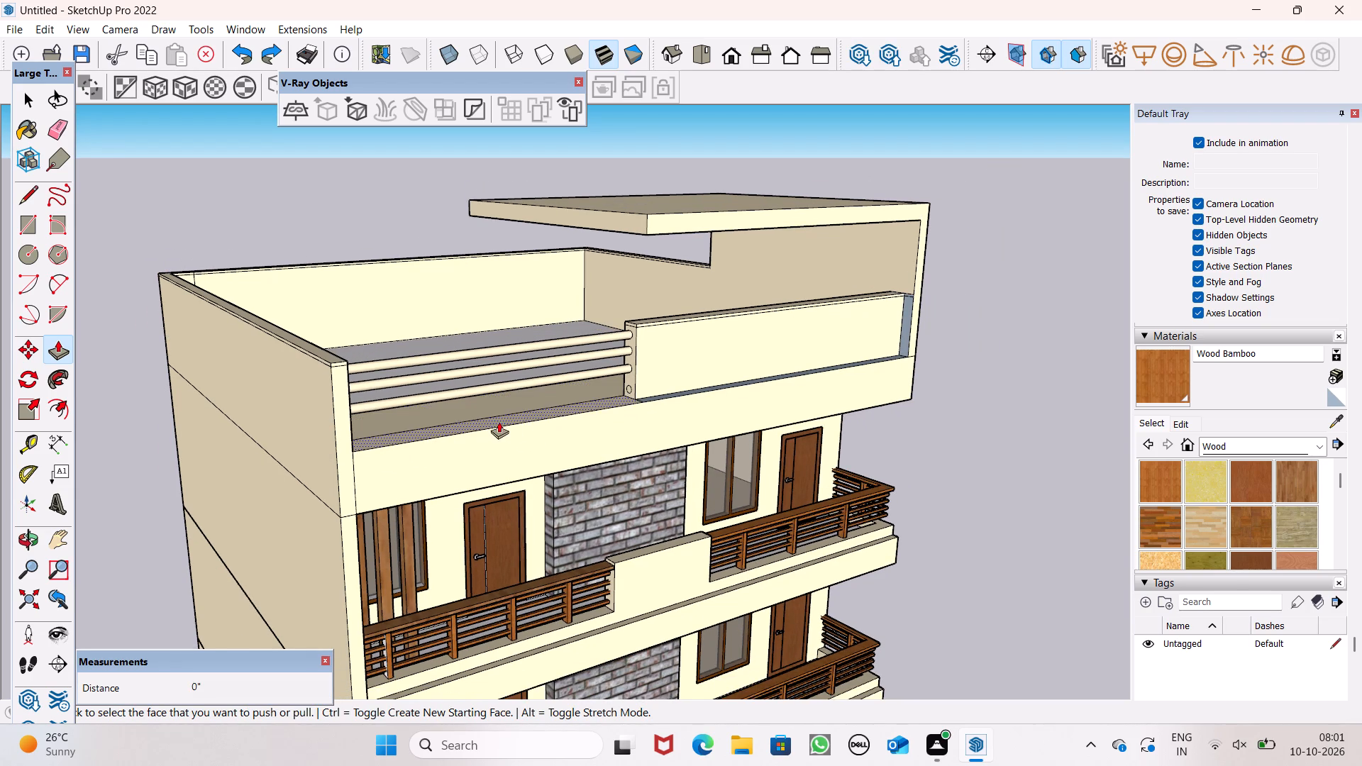
Push/Pull the bottom circle about 16' 5 3/8" to the side parapet as the fourth round rail.
{"action": "scroll", "coordinate": [526, 420], "scroll_direction": "up", "scroll_amount": 2}
{"action": "left_click_drag", "start_coordinate": [646, 379], "coordinate": [585, 409]}
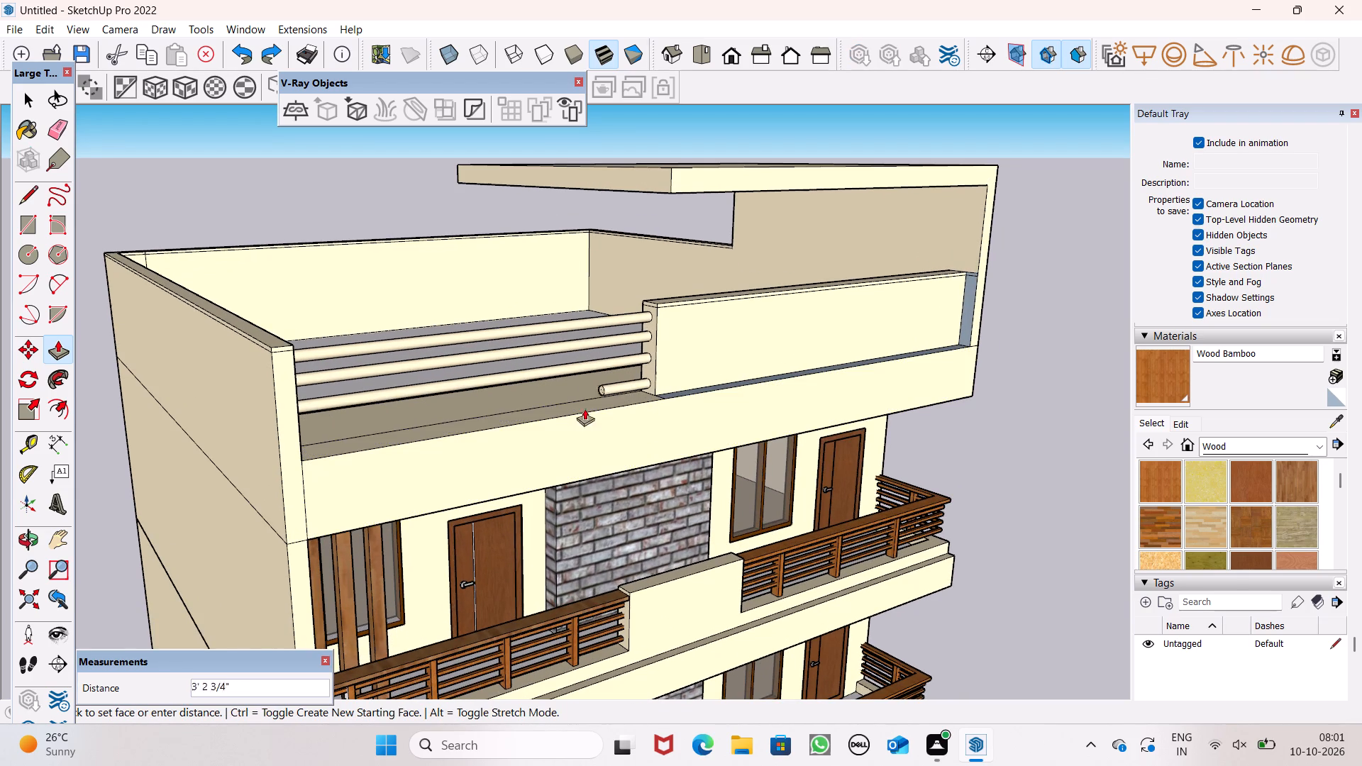
{"action": "left_click_drag", "start_coordinate": [585, 409], "coordinate": [289, 436]}
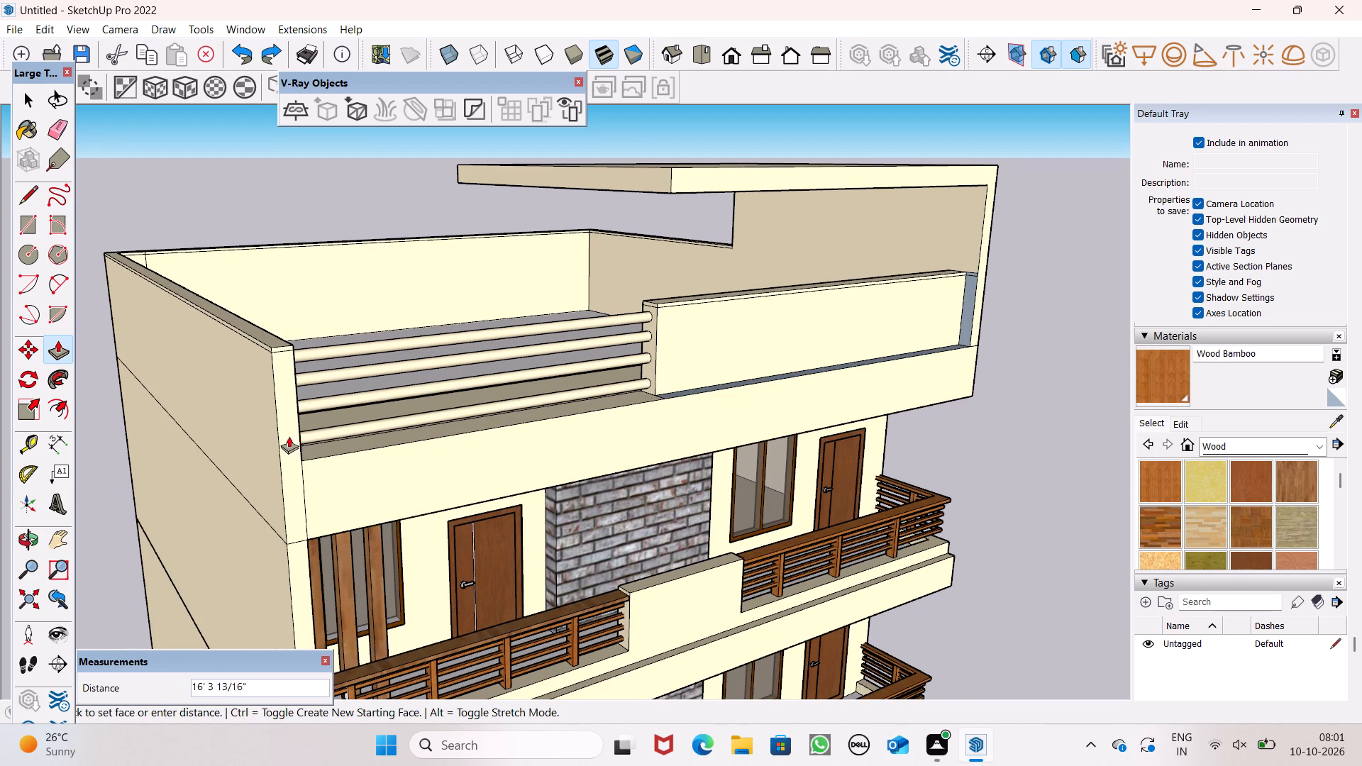
{"action": "left_click_drag", "start_coordinate": [289, 436], "coordinate": [287, 436]}
Push/Pull the end of the shorter second round rail about 3 13/16" to meet the side parapet.
{"action": "scroll", "coordinate": [404, 431], "scroll_direction": "down", "scroll_amount": 4}
{"action": "middle_click_drag", "start_coordinate": [424, 451], "coordinate": [155, 449]}
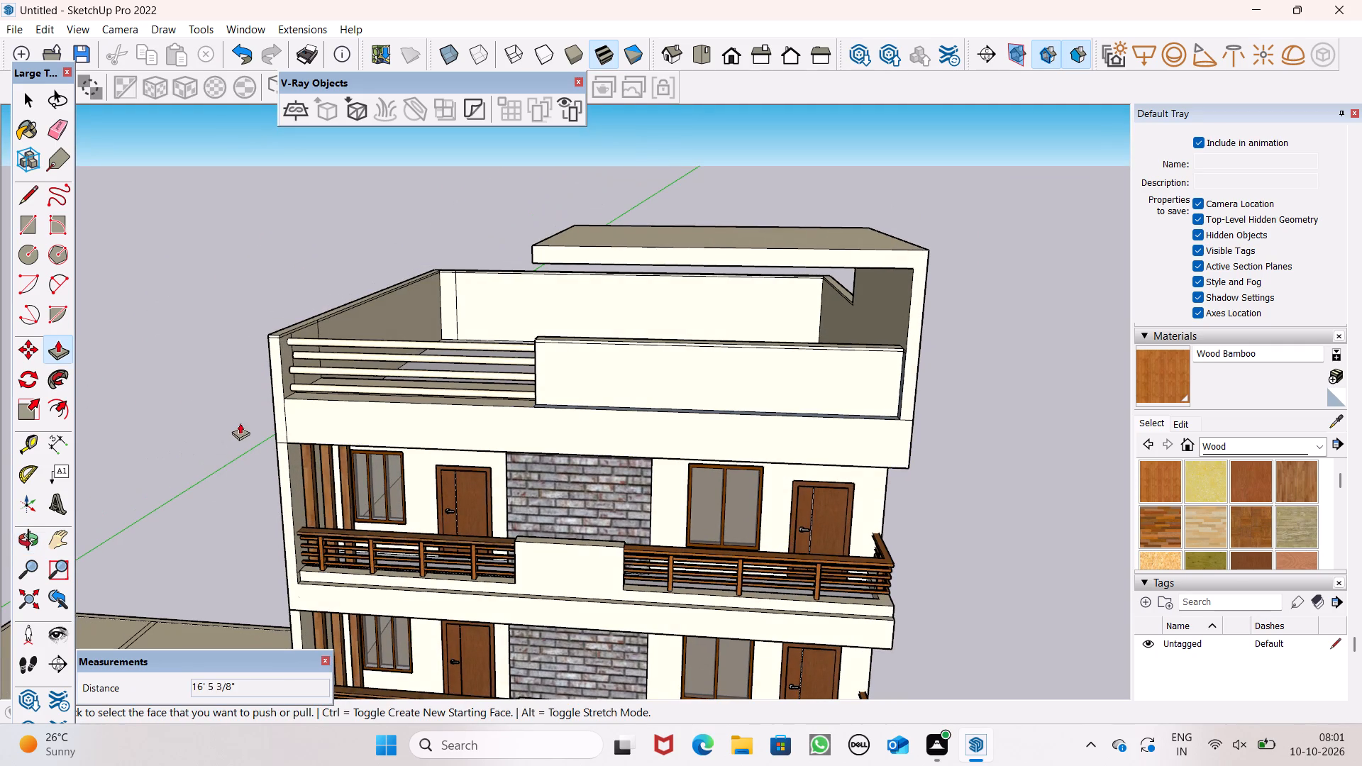
{"action": "scroll", "coordinate": [279, 355], "scroll_direction": "up", "scroll_amount": 9}
{"action": "scroll", "coordinate": [194, 396], "scroll_direction": "up", "scroll_amount": 4}
{"action": "scroll", "coordinate": [194, 396], "scroll_direction": "down", "scroll_amount": 3}
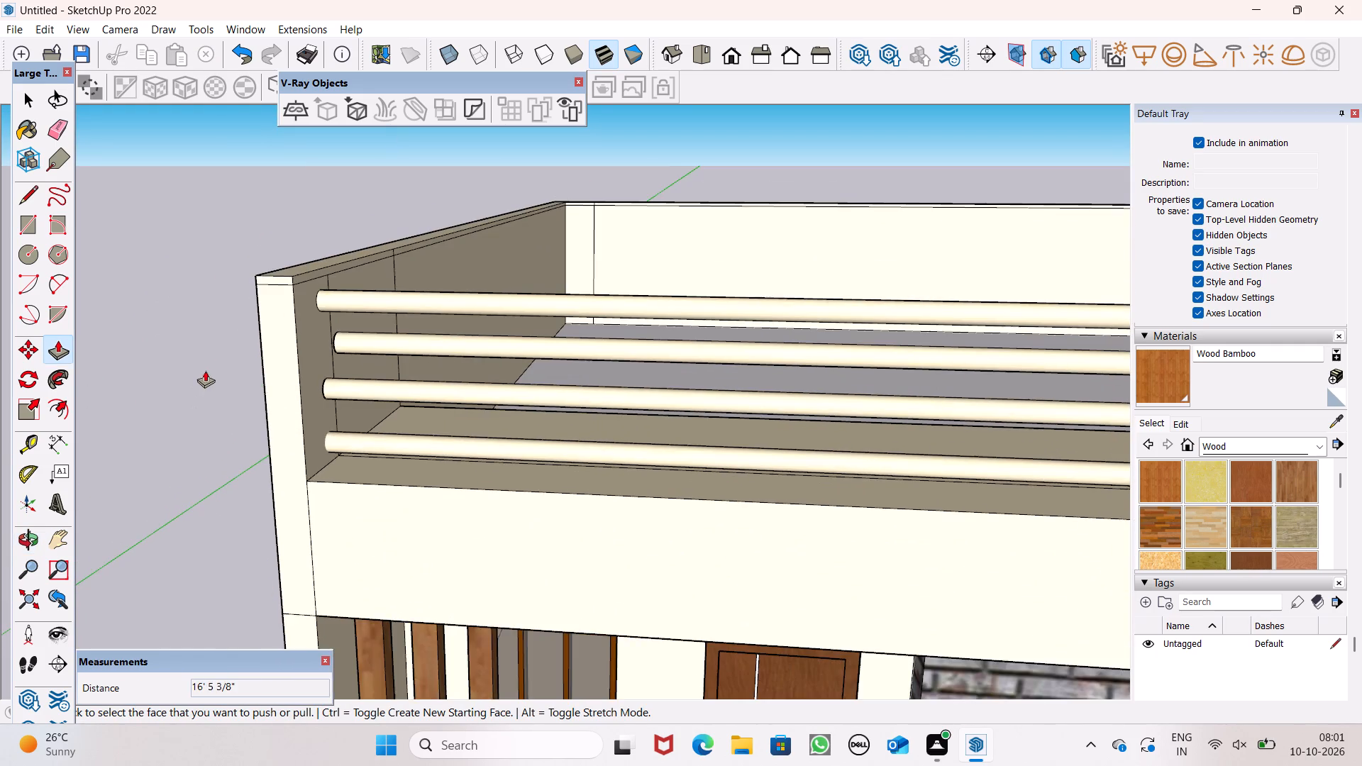
{"action": "scroll", "coordinate": [227, 334], "scroll_direction": "up", "scroll_amount": 5}
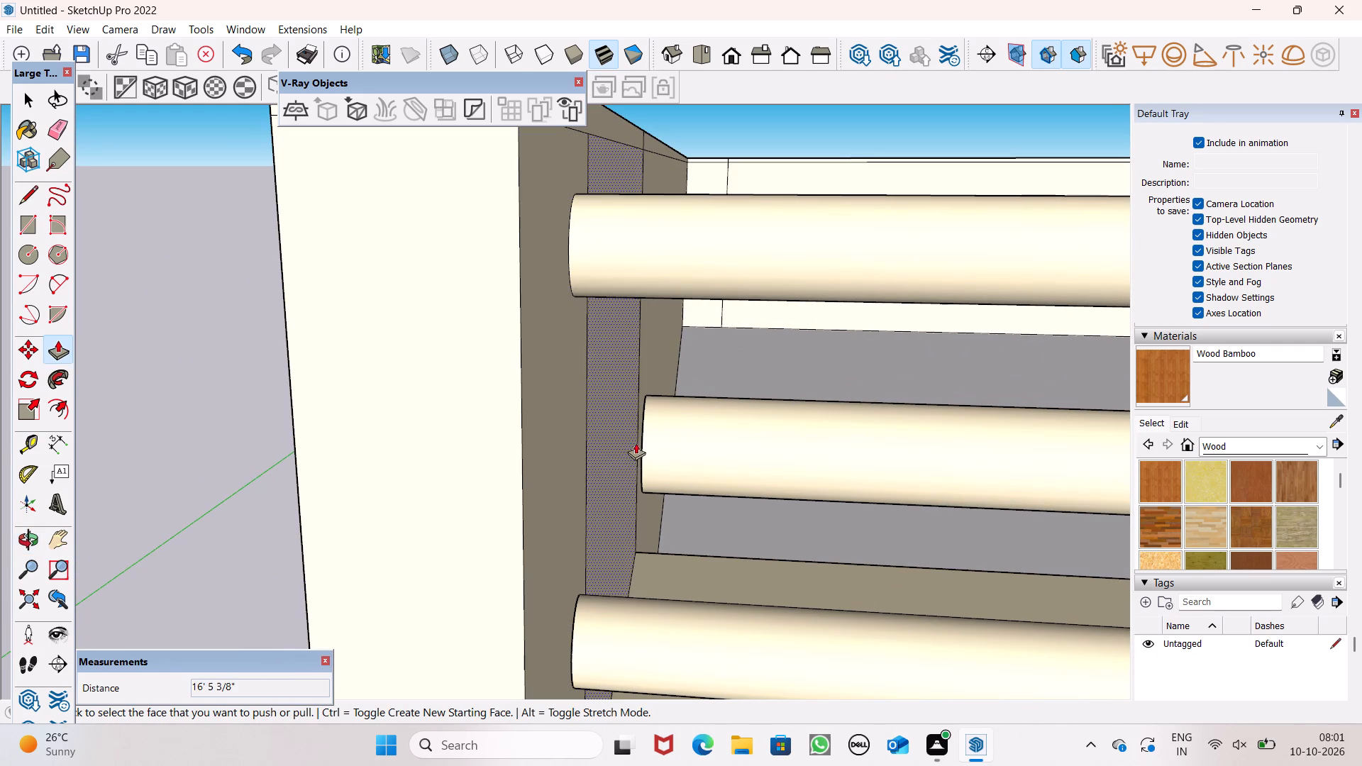
{"action": "middle_click_drag", "start_coordinate": [636, 448], "coordinate": [658, 496]}
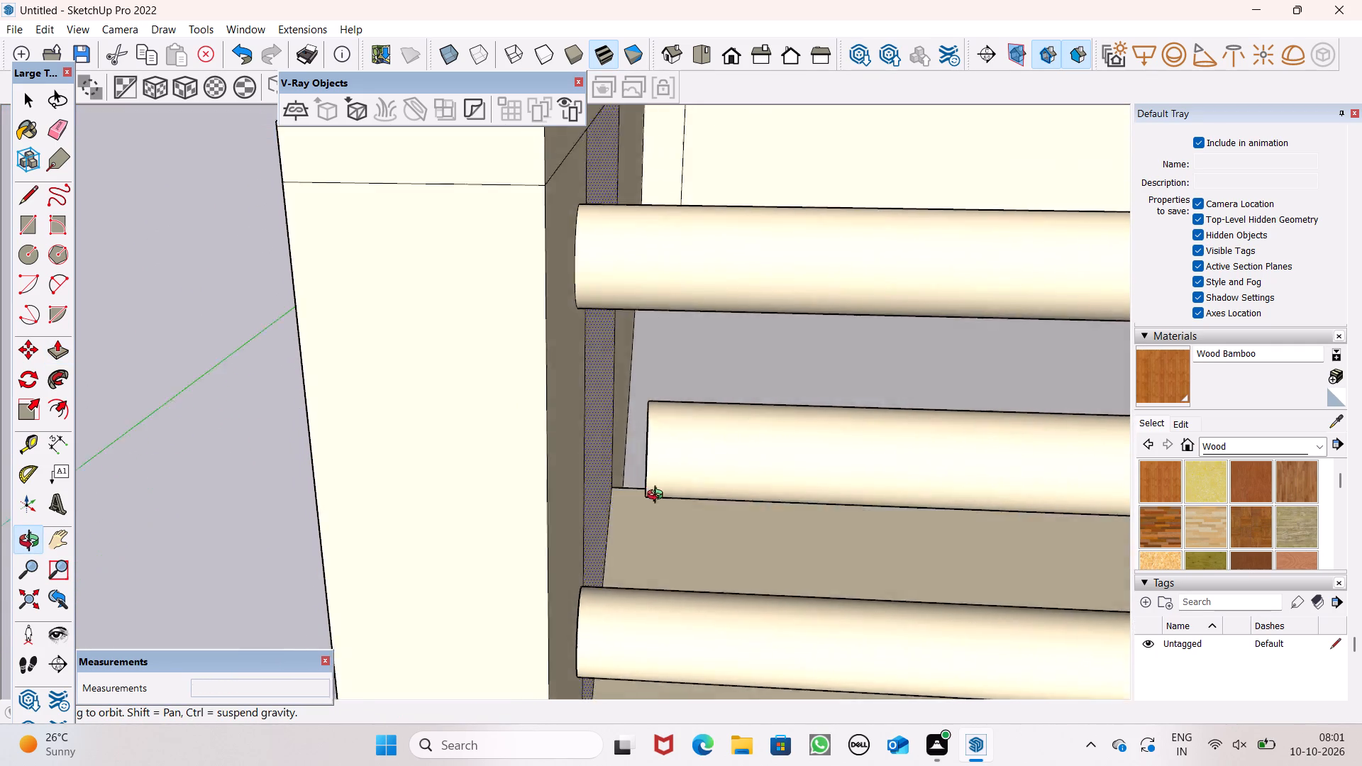
{"action": "middle_click_drag", "start_coordinate": [658, 496], "coordinate": [679, 523]}
{"action": "scroll", "coordinate": [650, 470], "scroll_direction": "up", "scroll_amount": 4}
{"action": "left_click_drag", "start_coordinate": [650, 461], "coordinate": [631, 463]}
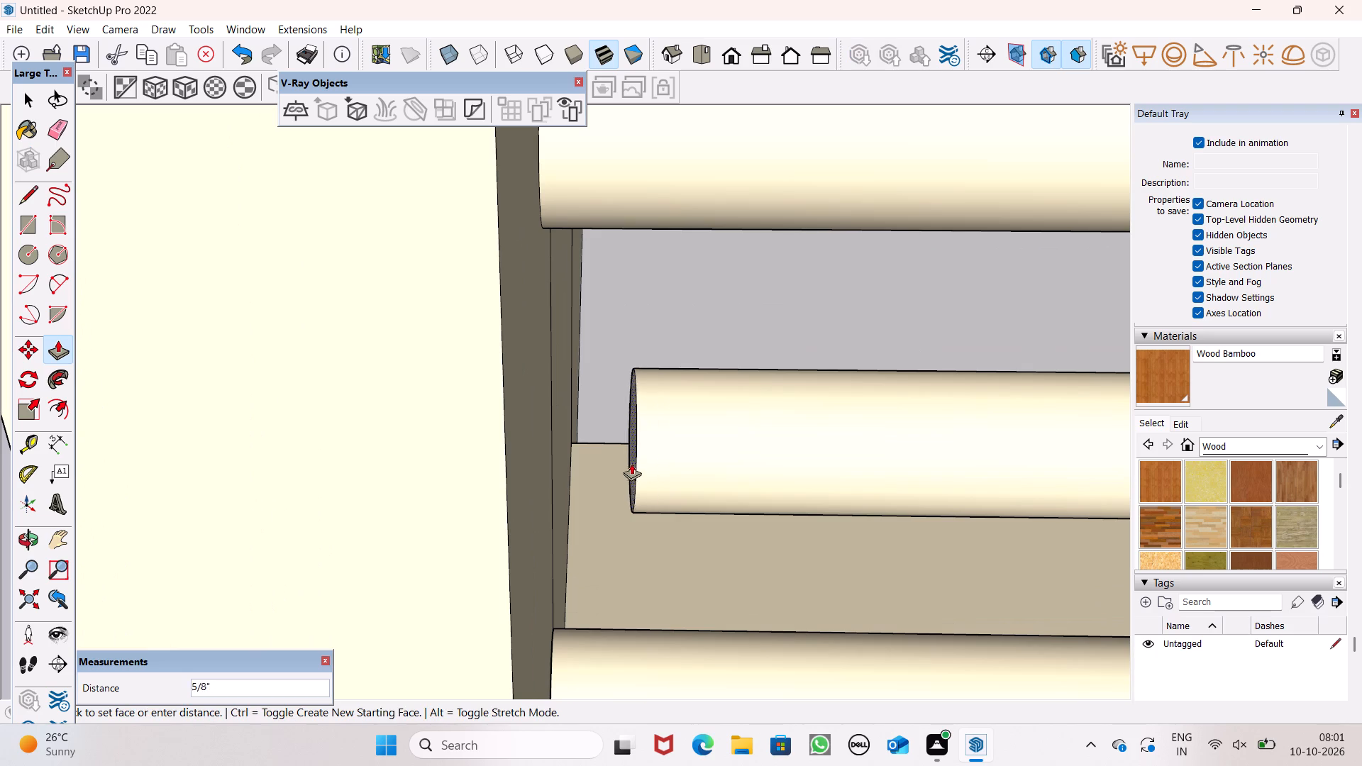
{"action": "left_click_drag", "start_coordinate": [631, 463], "coordinate": [540, 474]}
Paint the four round rails with the Metal Seamed material from the Metal collection.
{"action": "scroll", "coordinate": [550, 466], "scroll_direction": "down", "scroll_amount": 3}
{"action": "scroll", "coordinate": [630, 551], "scroll_direction": "down", "scroll_amount": 11}
{"action": "scroll", "coordinate": [629, 595], "scroll_direction": "up", "scroll_amount": 7}
{"action": "scroll", "coordinate": [618, 662], "scroll_direction": "up", "scroll_amount": 2}
{"action": "scroll", "coordinate": [487, 563], "scroll_direction": "down", "scroll_amount": 7}
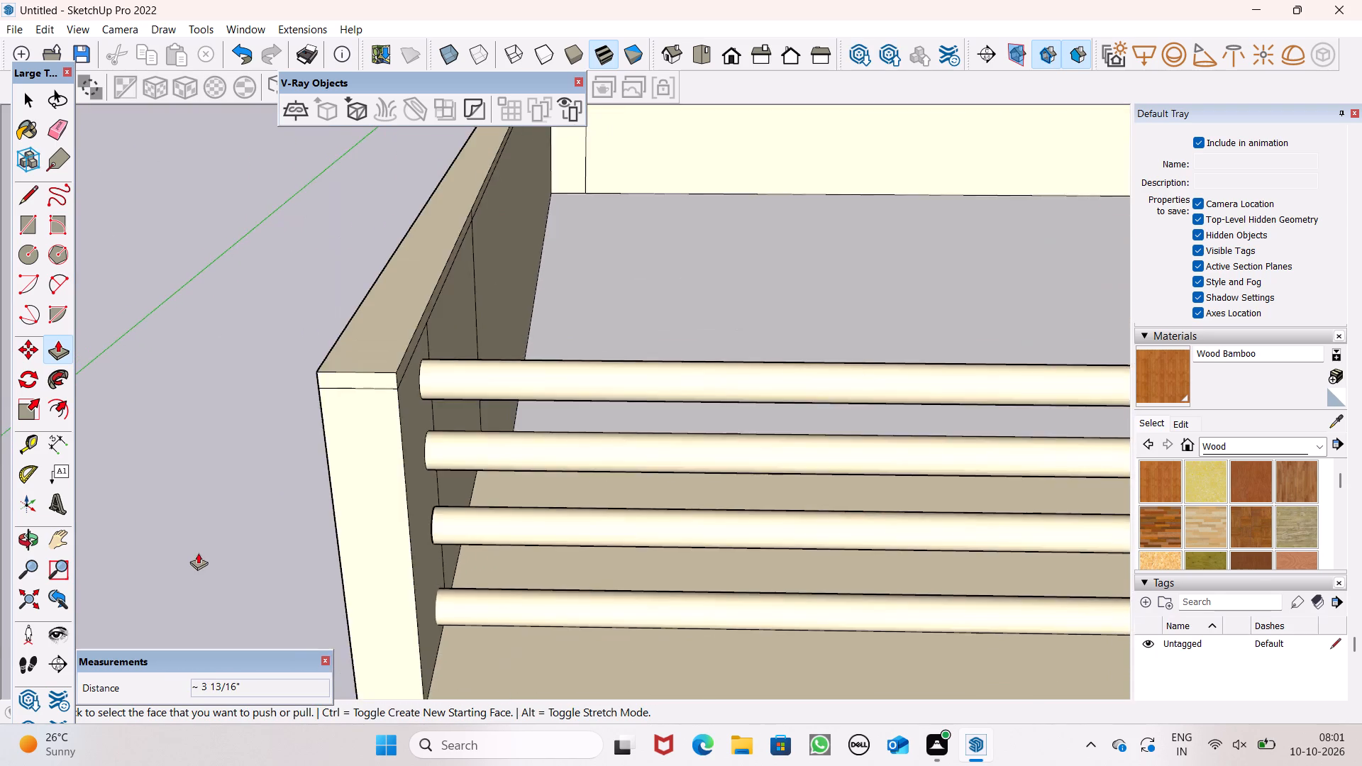
{"action": "scroll", "coordinate": [196, 550], "scroll_direction": "down", "scroll_amount": 6}
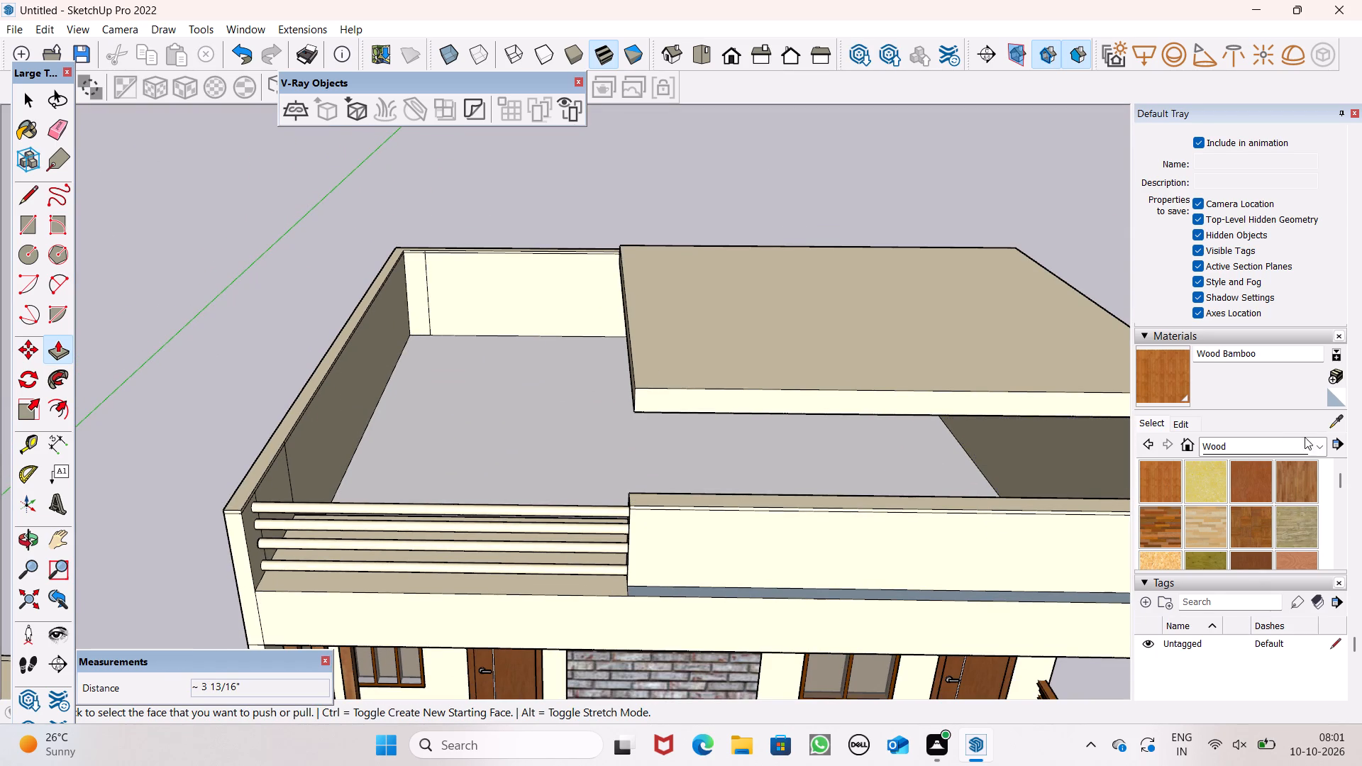
{"action": "left_click", "coordinate": [1316, 443]}
{"action": "left_click", "coordinate": [1267, 567]}
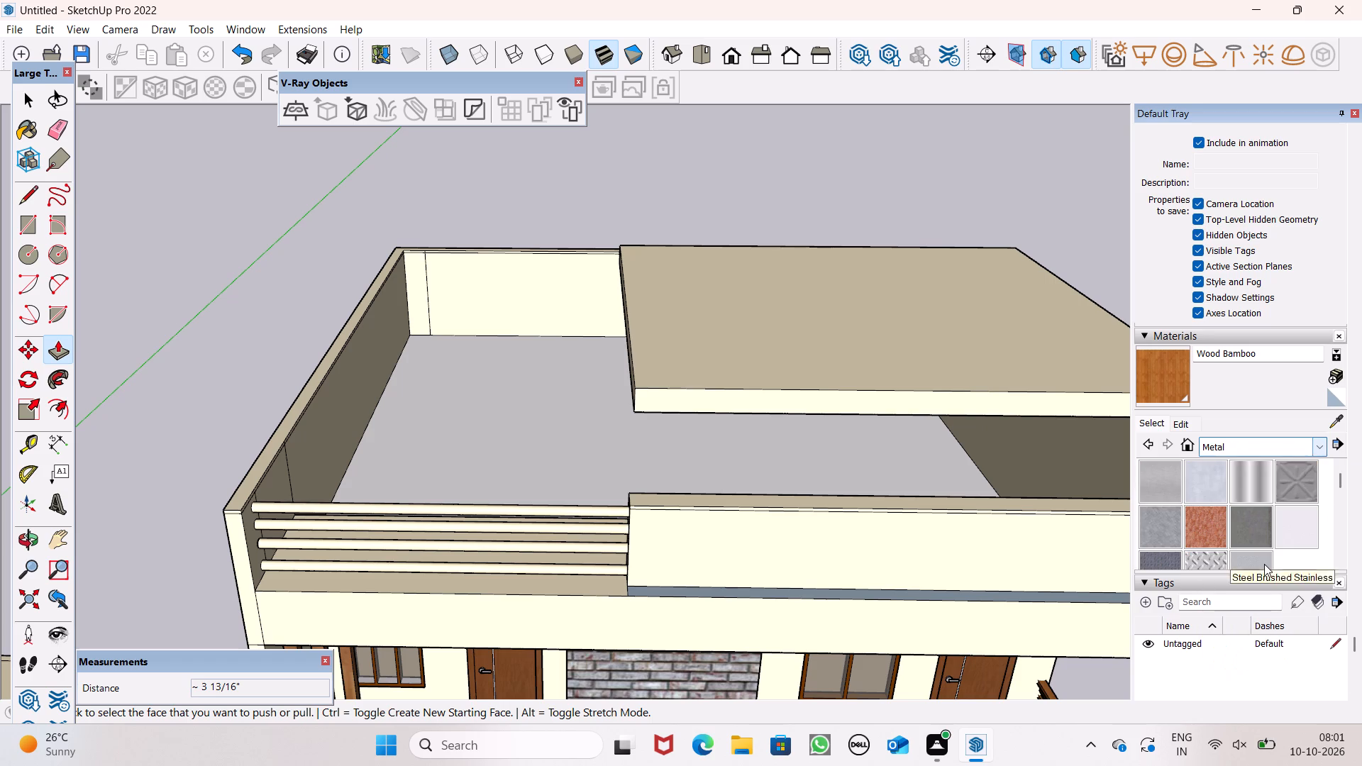
{"action": "left_click", "coordinate": [1251, 530]}
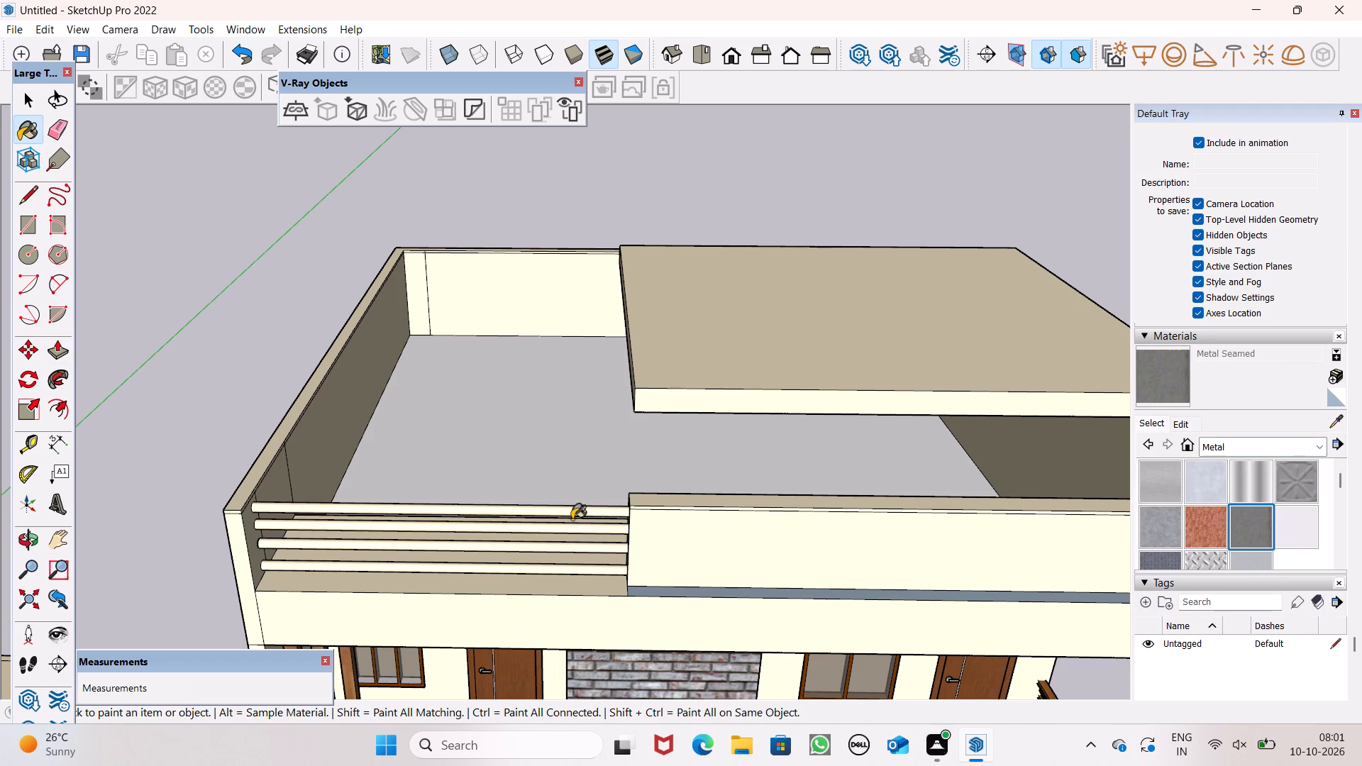
{"action": "left_click", "coordinate": [577, 511]}
{"action": "left_click", "coordinate": [582, 532]}
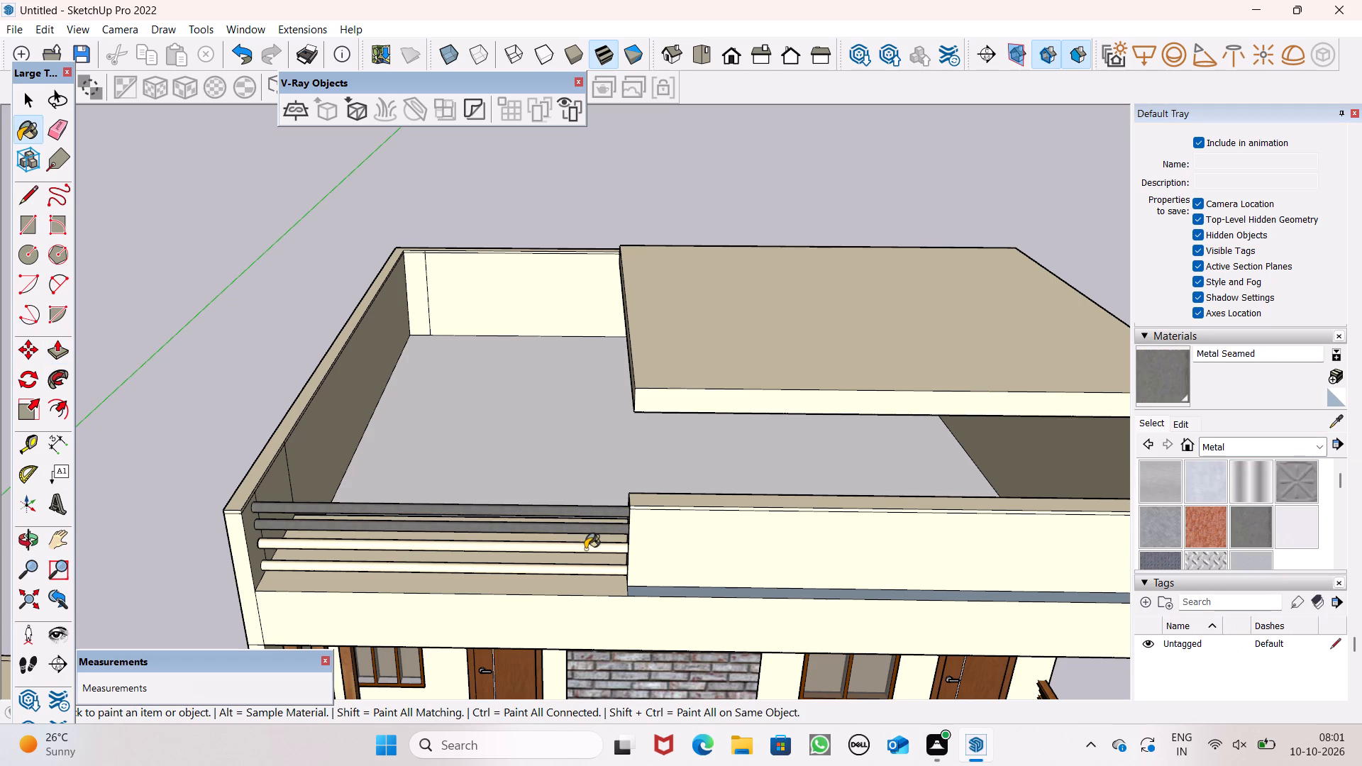
{"action": "left_click", "coordinate": [585, 549]}
{"action": "left_click", "coordinate": [591, 574]}
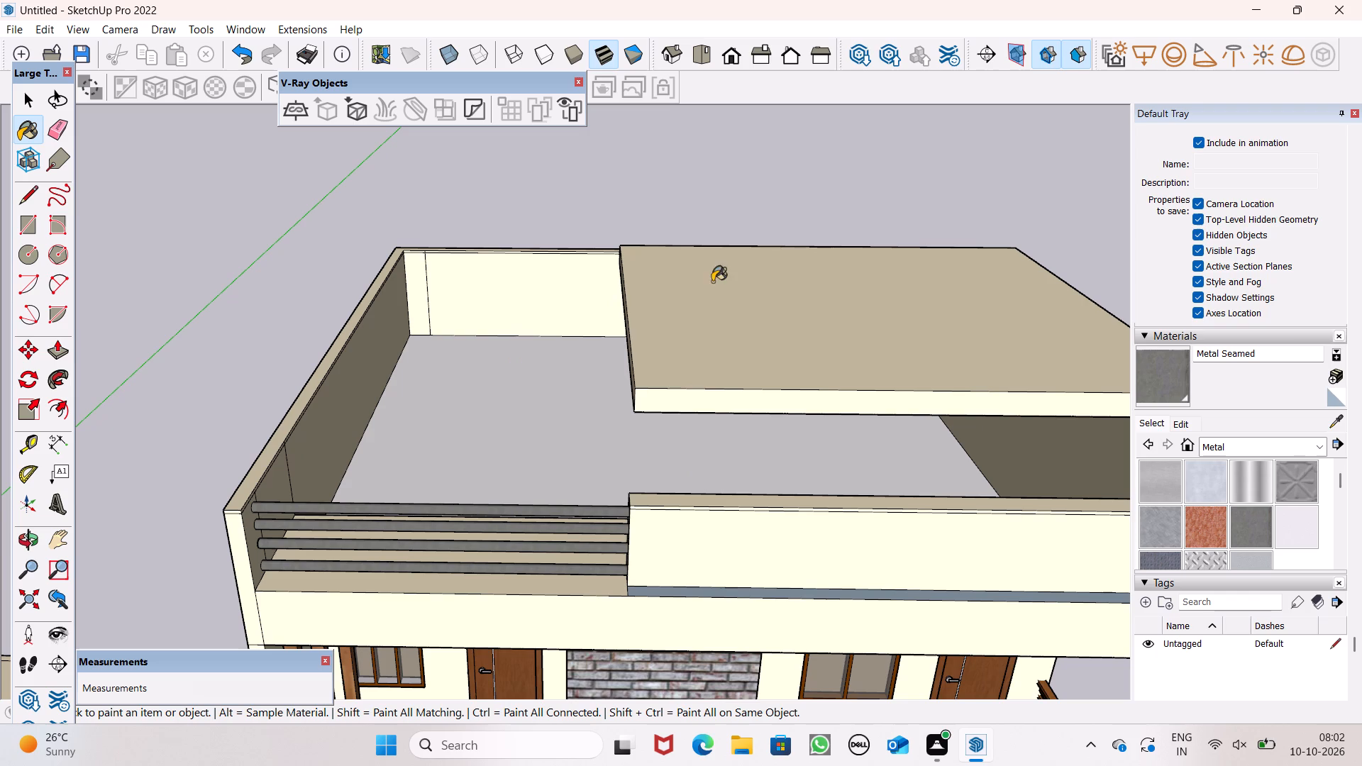
Push/Pull the end of the front parapet's coping about 14' 2 7/16", and another 2' 2 9/16", above the rails to the side parapet.
{"action": "left_click", "coordinate": [1327, 440]}
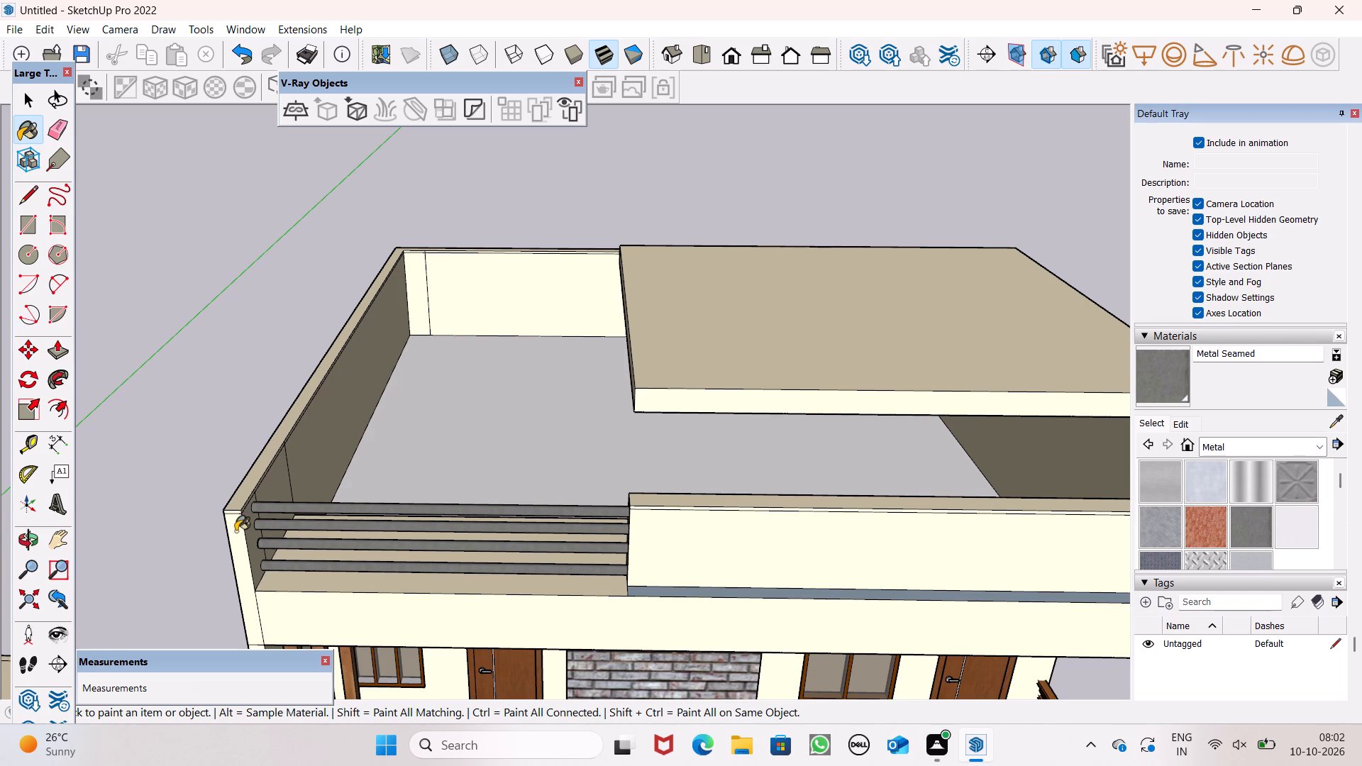
{"action": "middle_click_drag", "start_coordinate": [246, 545], "coordinate": [249, 395]}
{"action": "scroll", "coordinate": [250, 433], "scroll_direction": "up", "scroll_amount": 8}
{"action": "scroll", "coordinate": [224, 437], "scroll_direction": "down", "scroll_amount": 4}
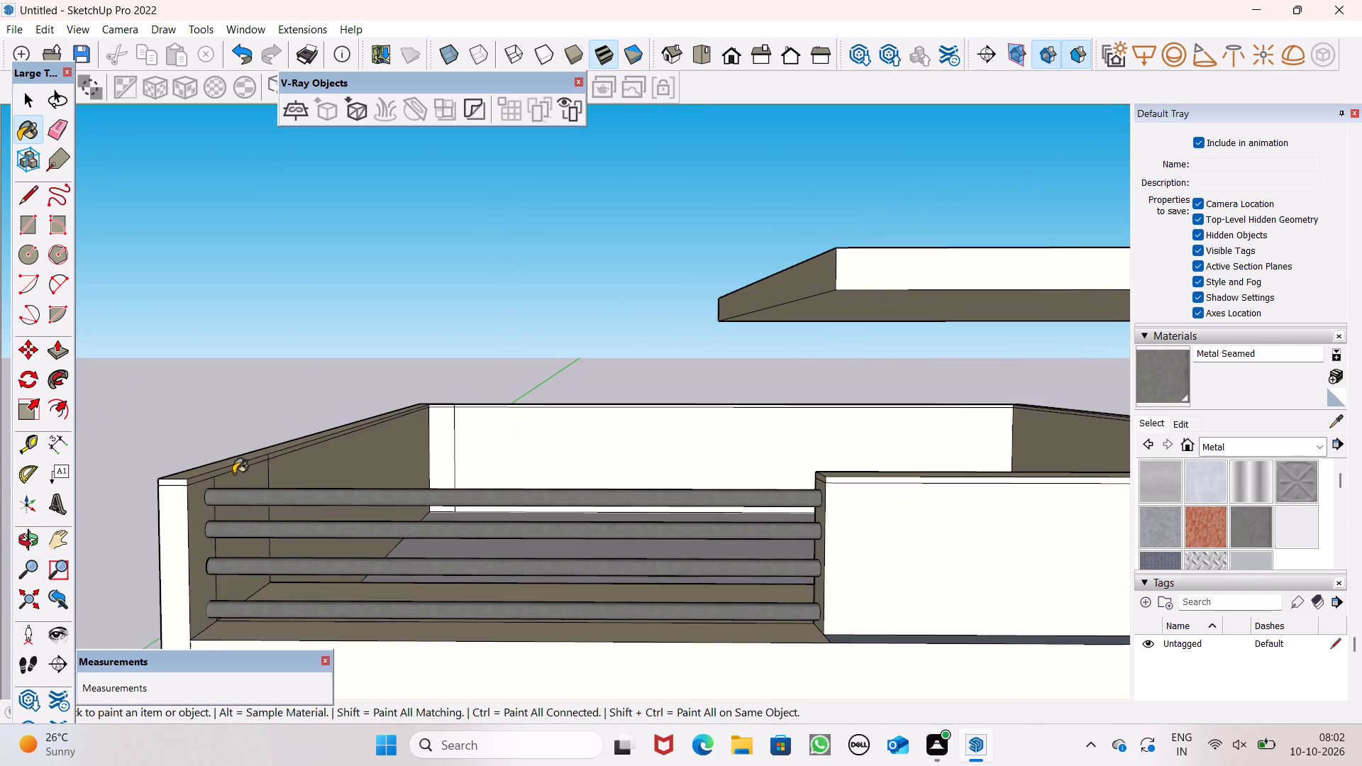
{"action": "scroll", "coordinate": [233, 474], "scroll_direction": "down", "scroll_amount": 1}
{"action": "scroll", "coordinate": [219, 524], "scroll_direction": "up", "scroll_amount": 7}
{"action": "scroll", "coordinate": [218, 494], "scroll_direction": "down", "scroll_amount": 6}
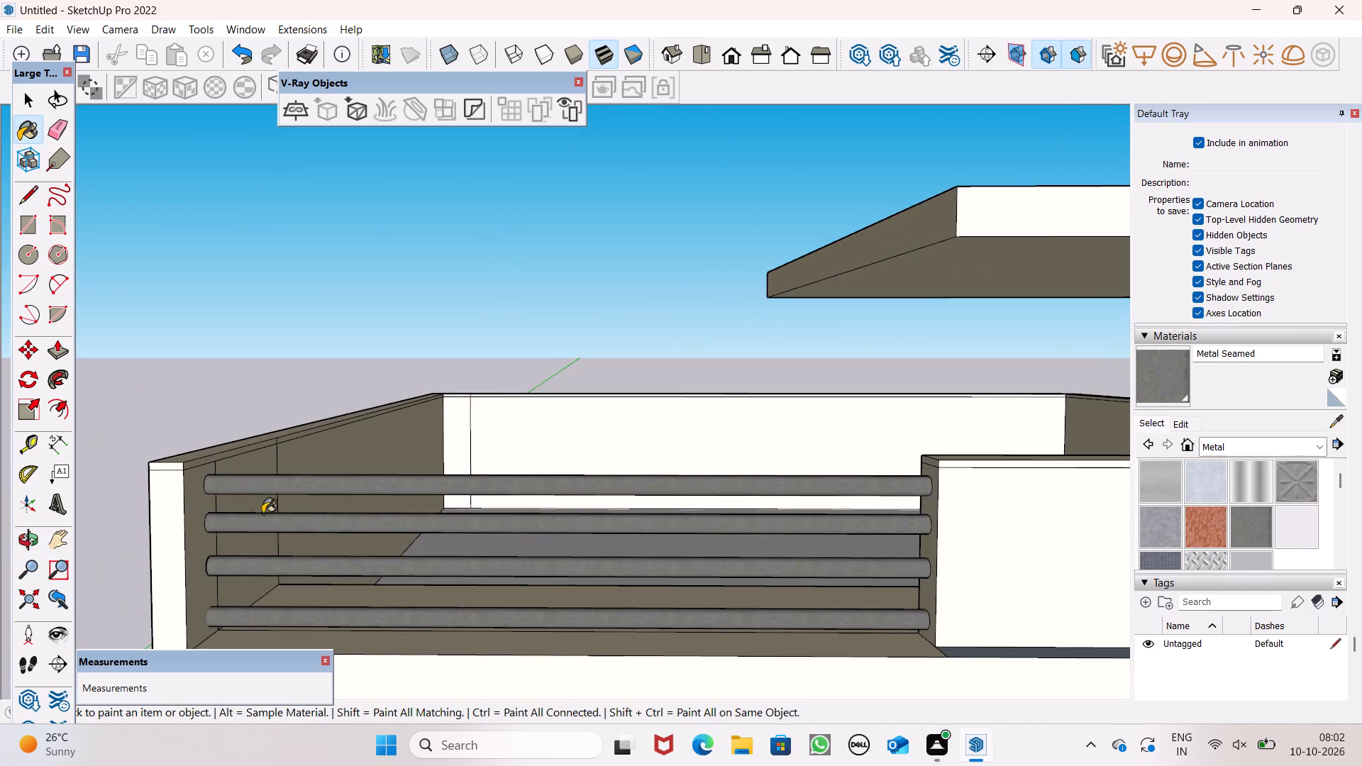
{"action": "middle_click_drag", "start_coordinate": [270, 513], "coordinate": [680, 535]}
{"action": "scroll", "coordinate": [687, 476], "scroll_direction": "up", "scroll_amount": 2}
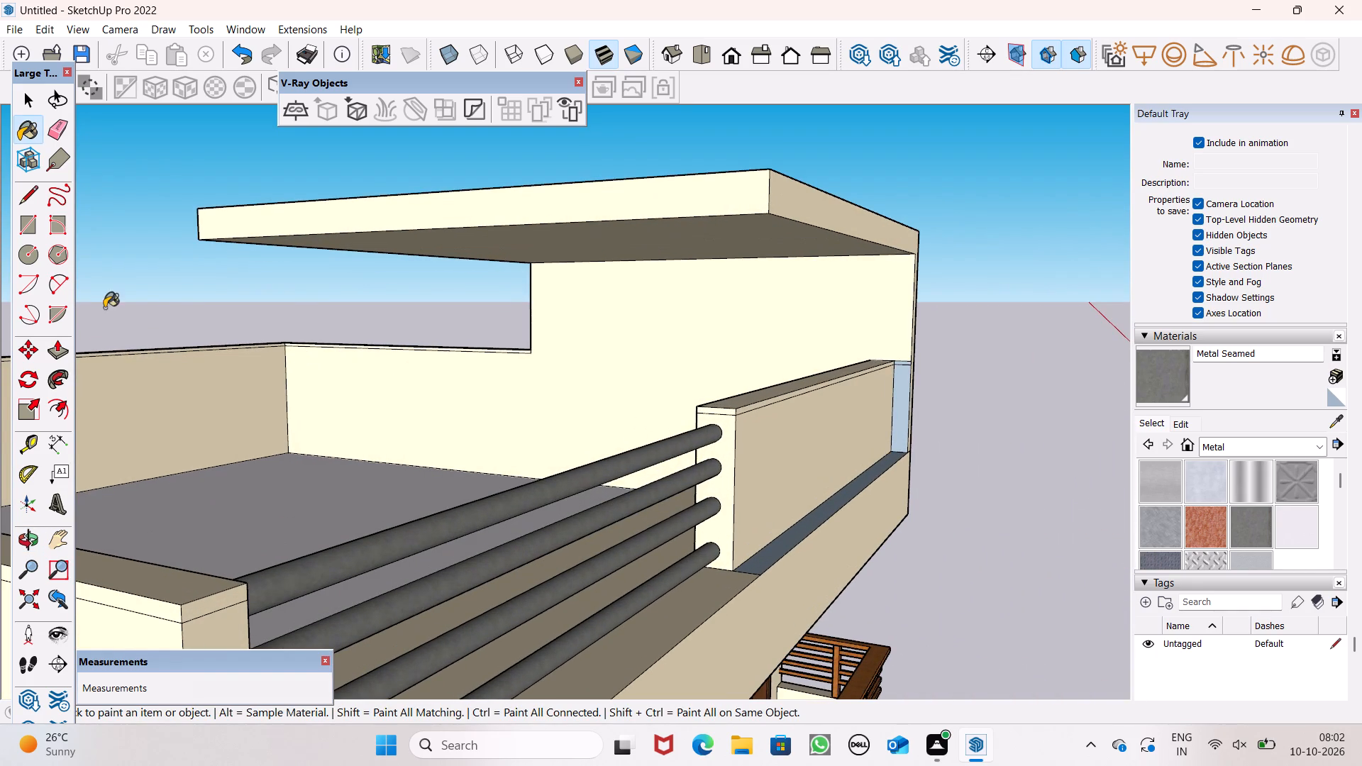
{"action": "left_click", "coordinate": [55, 342]}
{"action": "scroll", "coordinate": [291, 304], "scroll_direction": "down", "scroll_amount": 4}
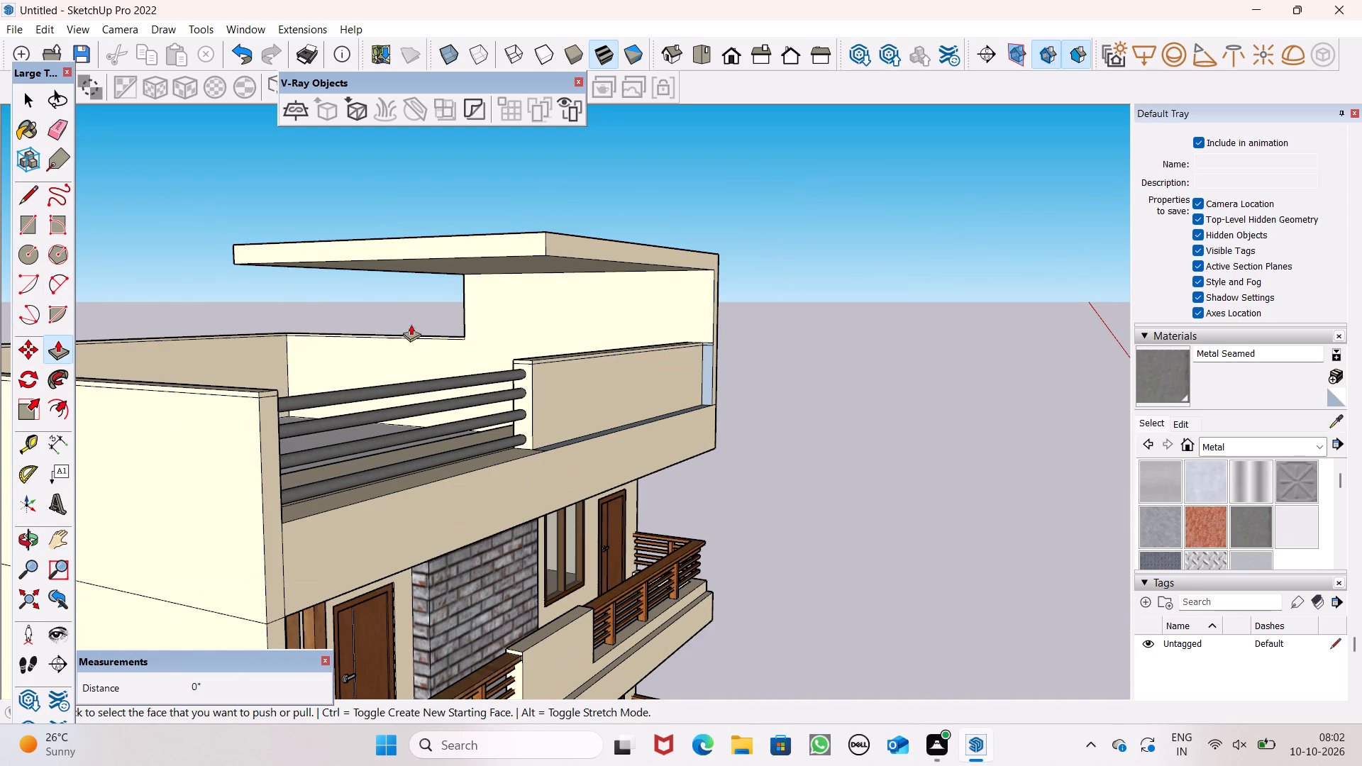
{"action": "scroll", "coordinate": [520, 369], "scroll_direction": "up", "scroll_amount": 6}
{"action": "left_click_drag", "start_coordinate": [528, 355], "coordinate": [519, 364]}
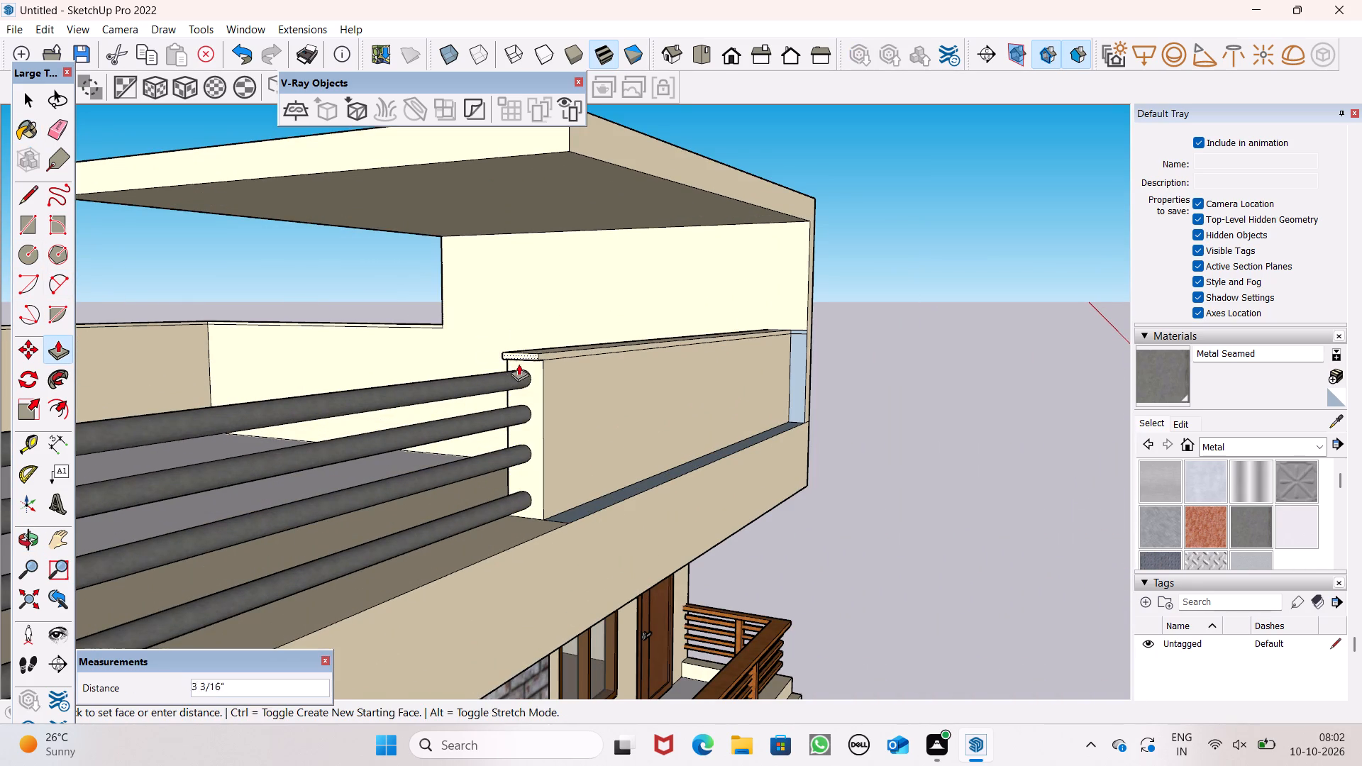
{"action": "left_click_drag", "start_coordinate": [519, 364], "coordinate": [19, 536]}
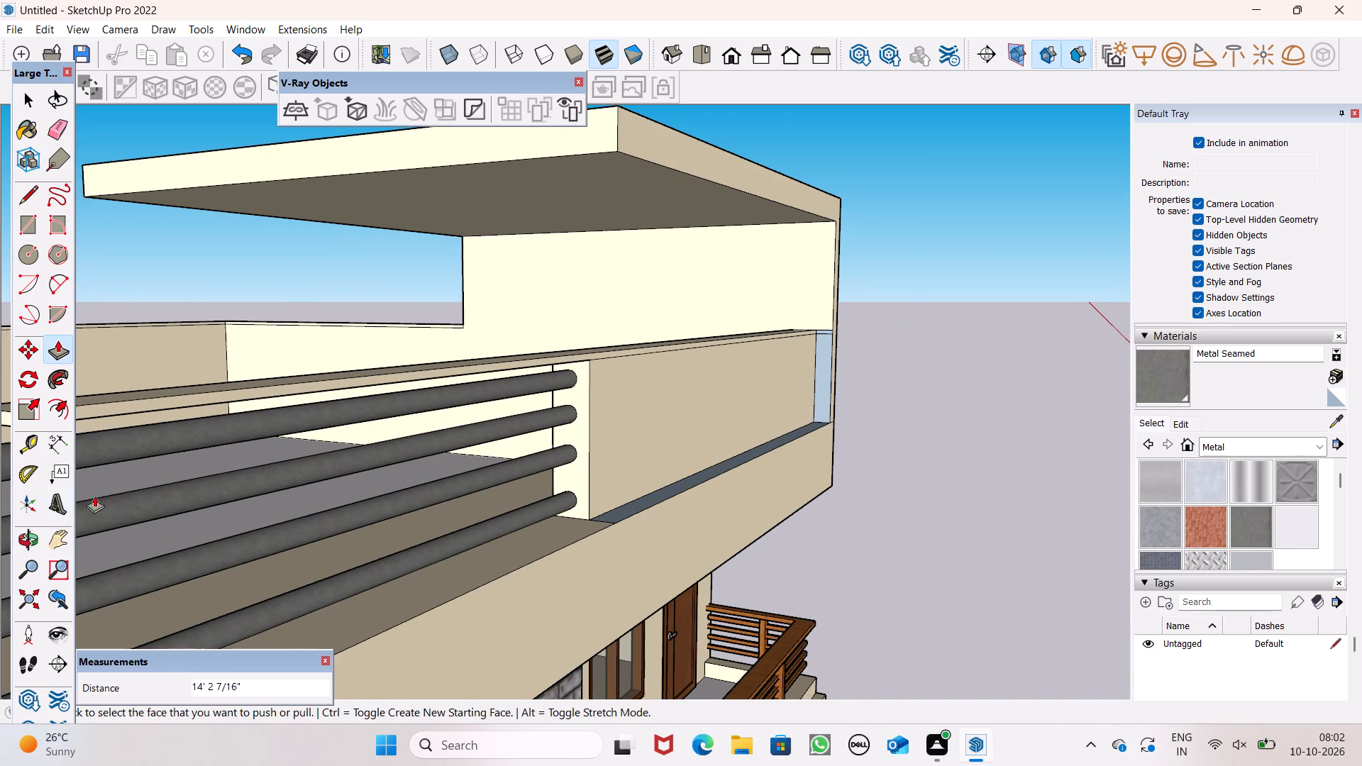
{"action": "scroll", "coordinate": [278, 371], "scroll_direction": "down", "scroll_amount": 7}
{"action": "scroll", "coordinate": [191, 379], "scroll_direction": "up", "scroll_amount": 6}
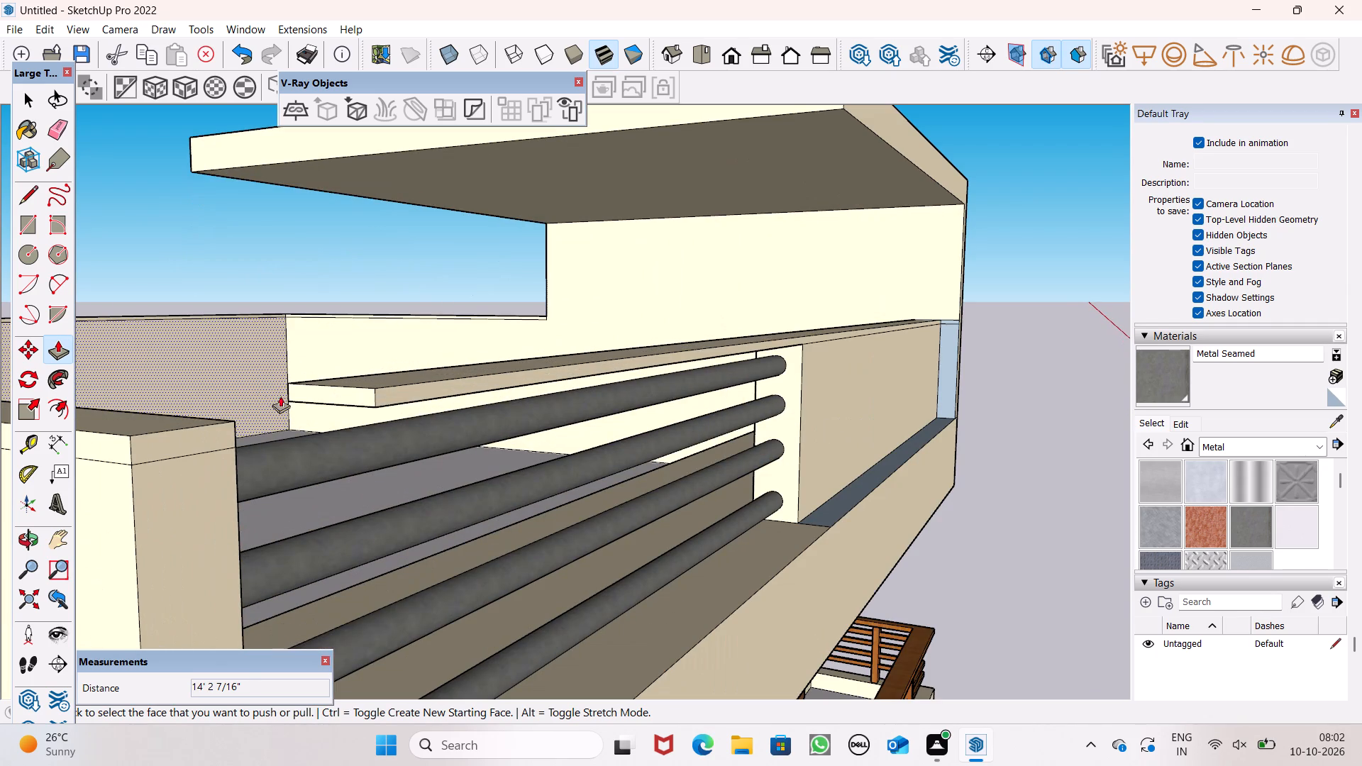
{"action": "left_click_drag", "start_coordinate": [307, 396], "coordinate": [230, 450]}
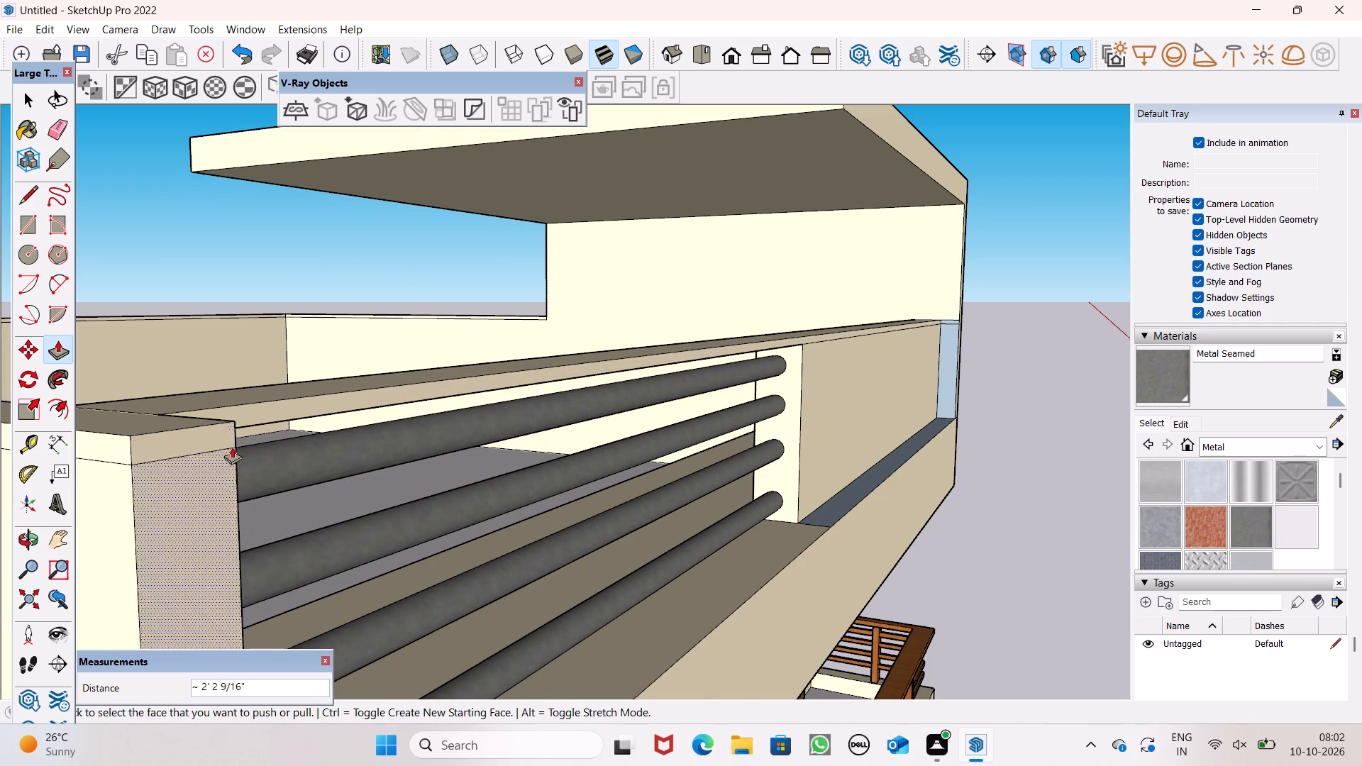
Paint the top faces of the front coping and the adjoining side parapet with Color M03 from the Colors collection.
{"action": "scroll", "coordinate": [260, 416], "scroll_direction": "down", "scroll_amount": 11}
{"action": "middle_click_drag", "start_coordinate": [345, 410], "coordinate": [353, 590]}
{"action": "scroll", "coordinate": [372, 468], "scroll_direction": "down", "scroll_amount": 3}
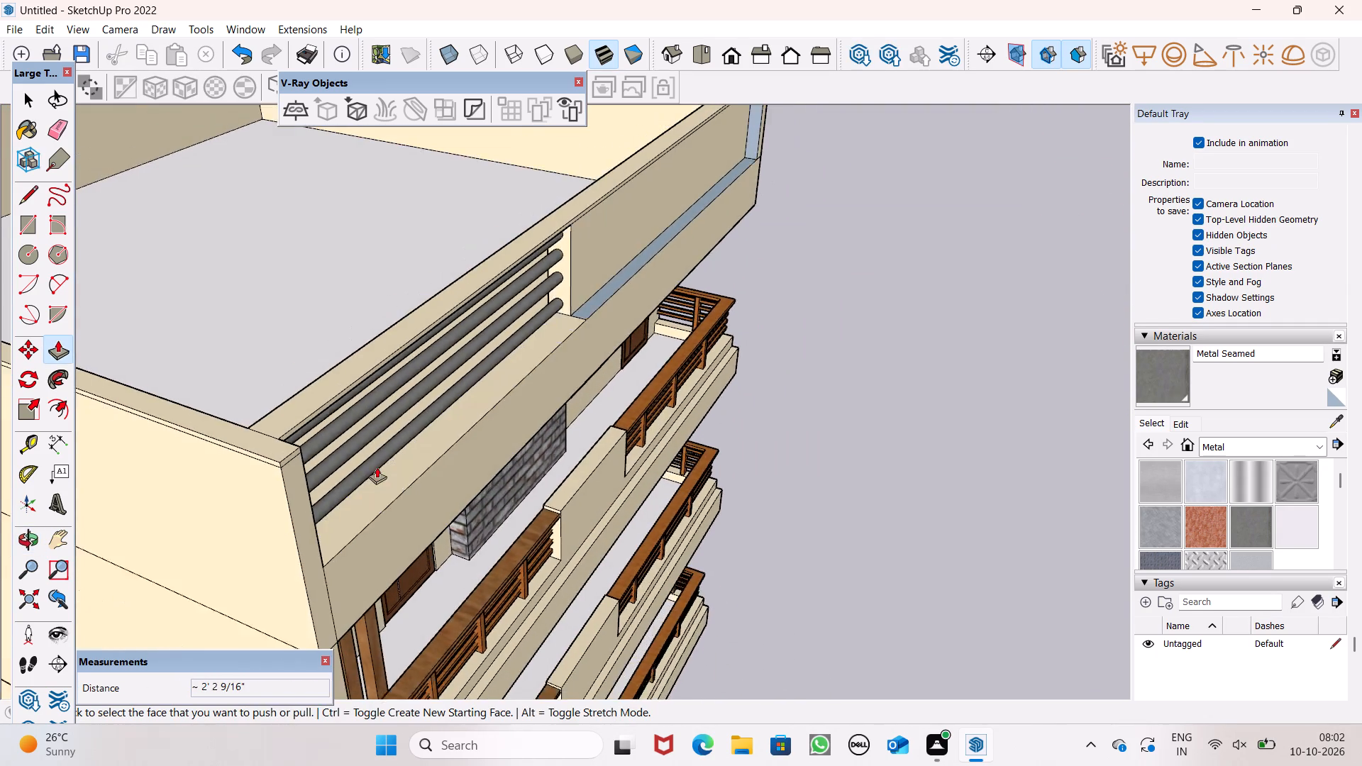
{"action": "middle_click_drag", "start_coordinate": [384, 460], "coordinate": [267, 500]}
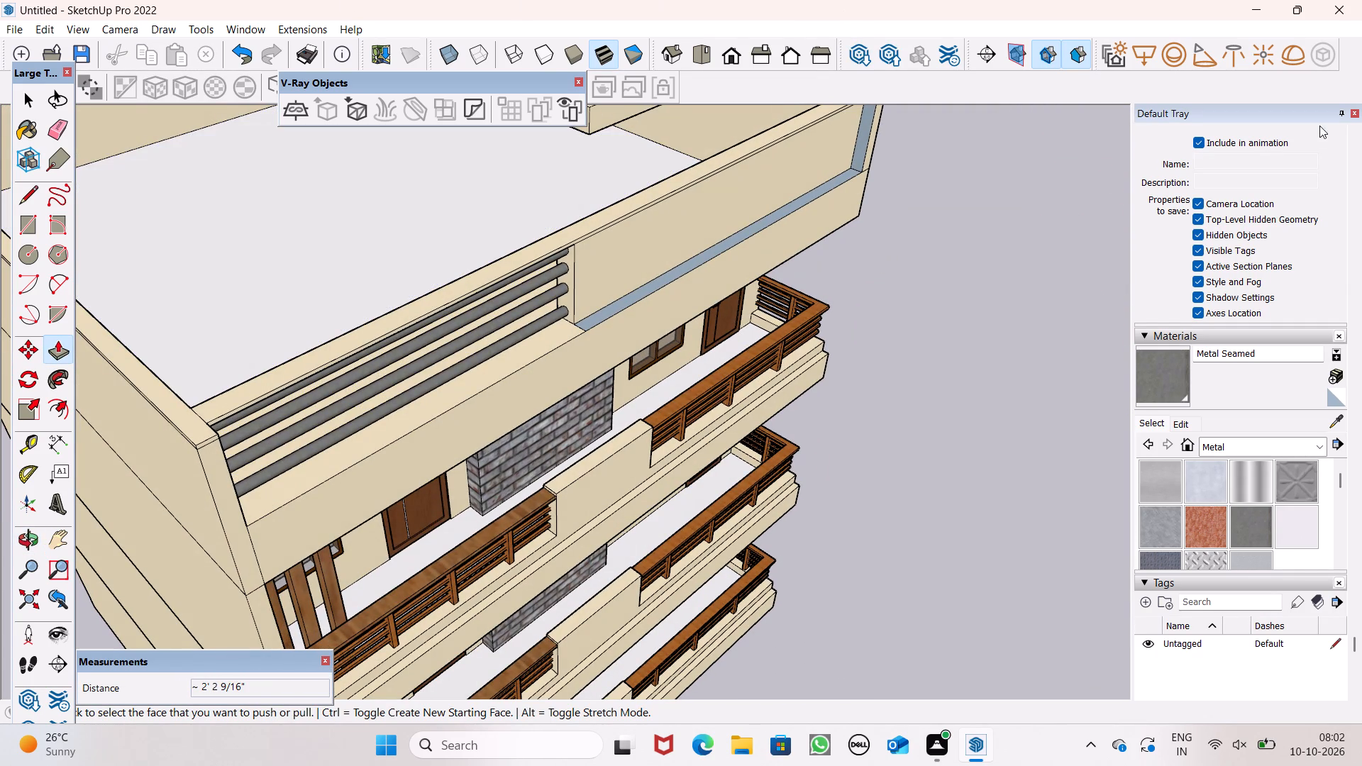
{"action": "left_click", "coordinate": [1320, 449]}
{"action": "left_click", "coordinate": [1221, 508]}
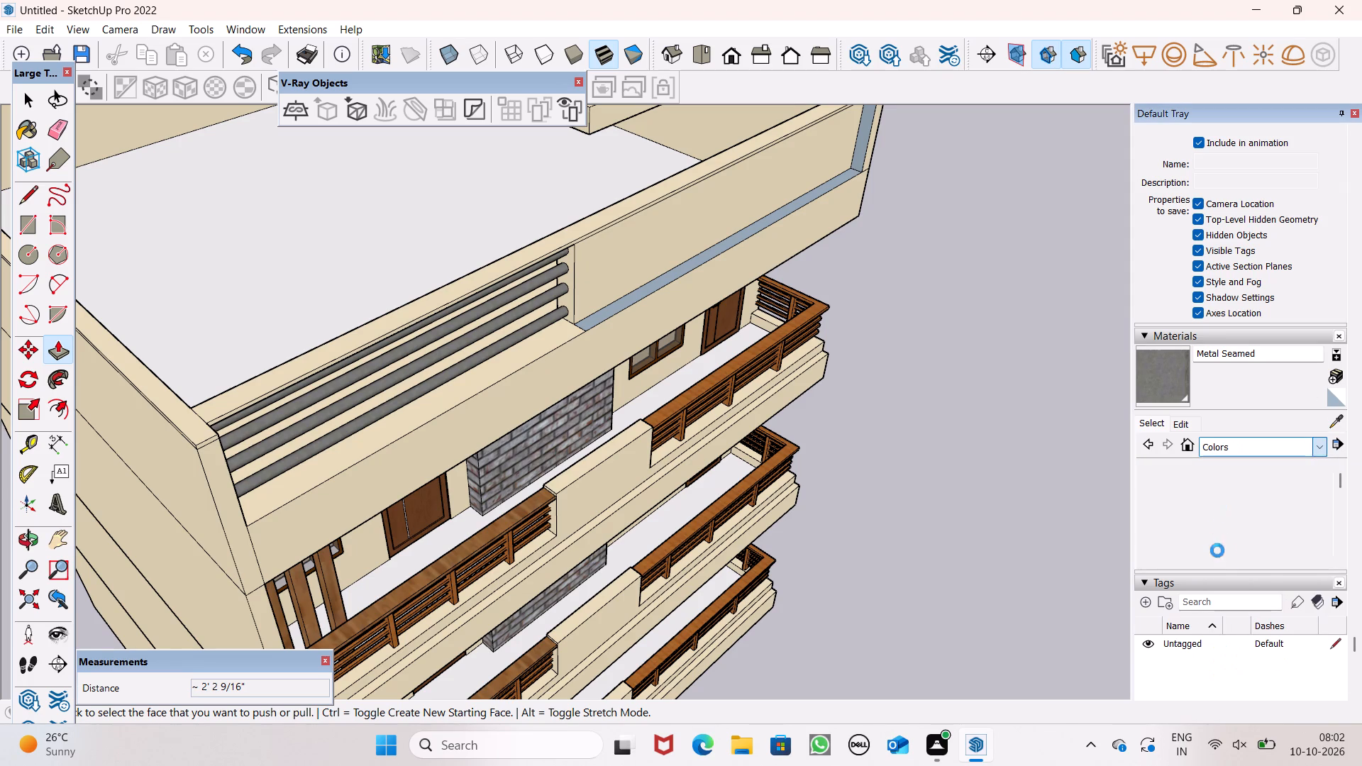
{"action": "scroll", "coordinate": [1203, 523], "scroll_direction": "down", "scroll_amount": 18}
{"action": "scroll", "coordinate": [1180, 449], "scroll_direction": "up", "scroll_amount": 1}
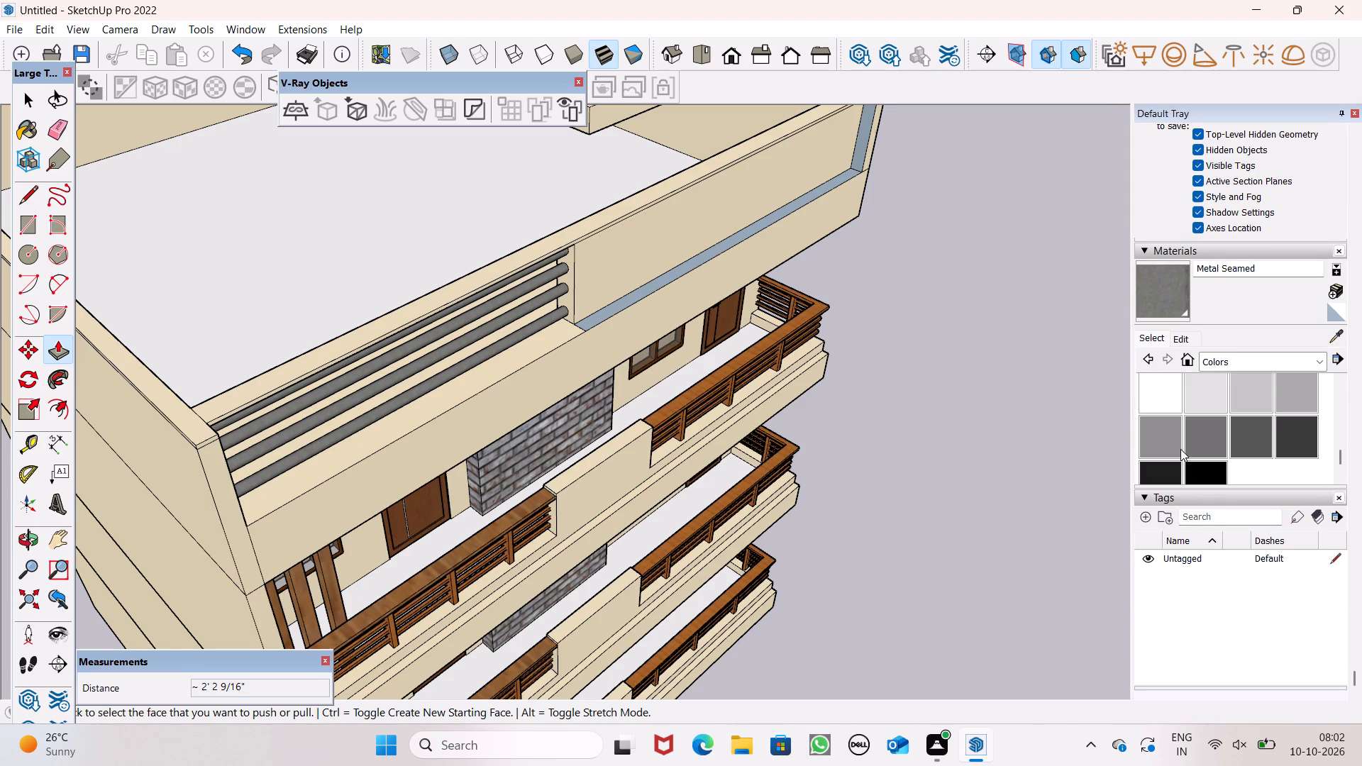
{"action": "left_click", "coordinate": [1317, 385]}
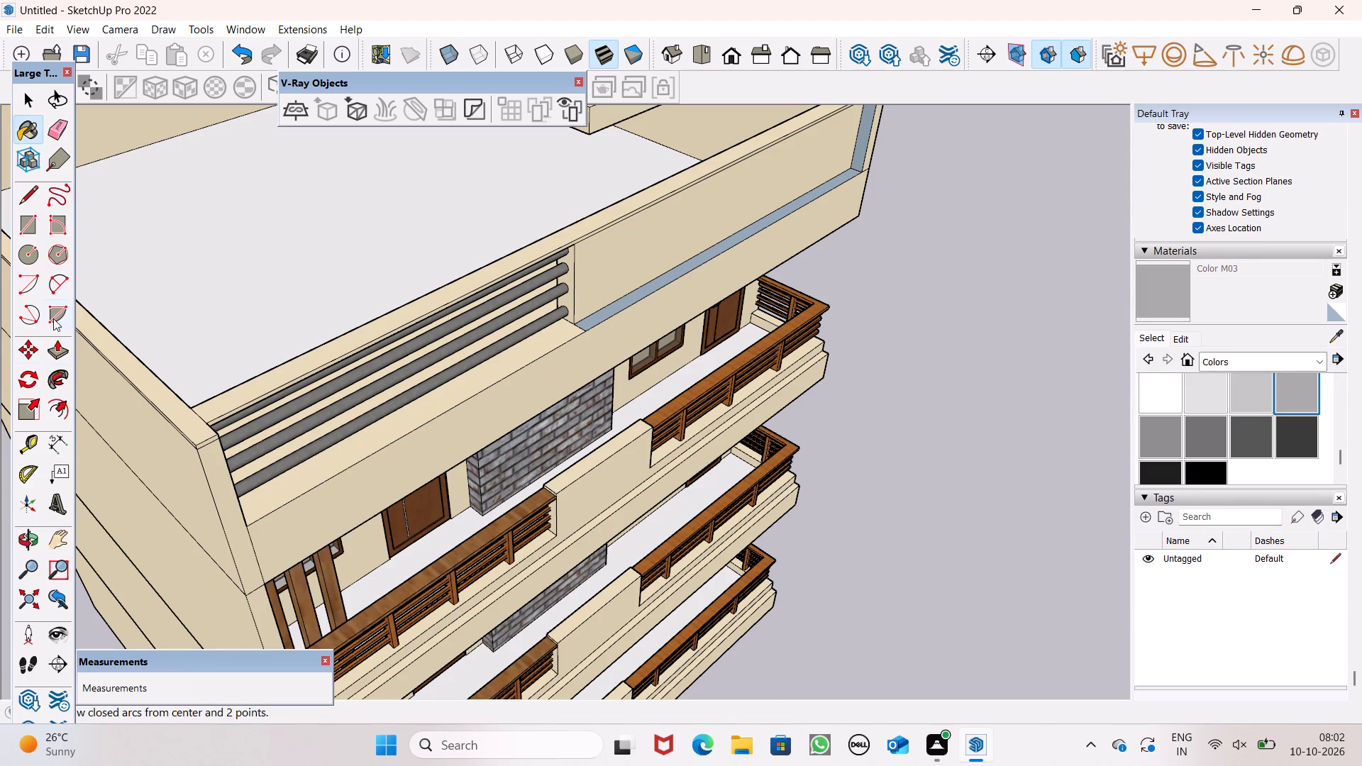
{"action": "scroll", "coordinate": [156, 429], "scroll_direction": "up", "scroll_amount": 7}
{"action": "left_click", "coordinate": [262, 385]}
{"action": "left_click", "coordinate": [201, 413]}
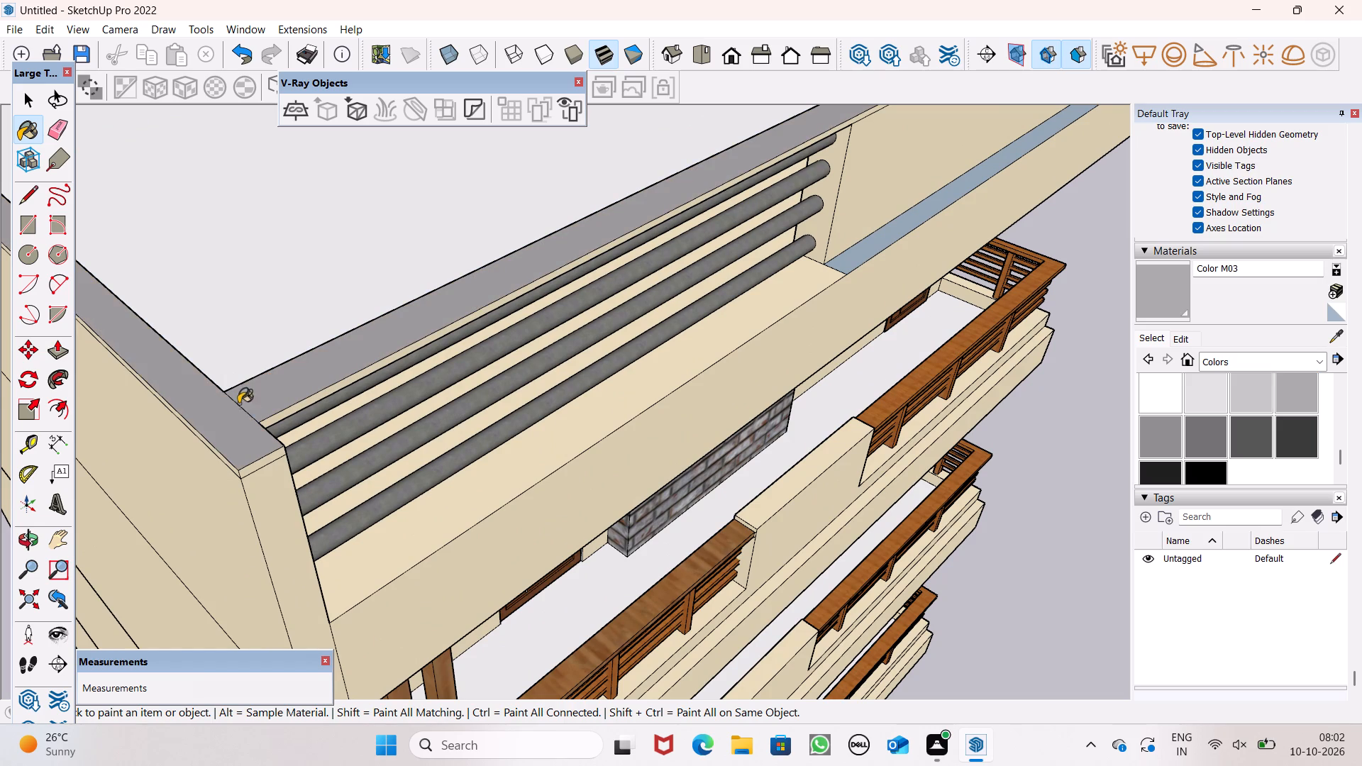
Paint the front and outer edge strips of the side parapet's coping and the front coping's edge above the rails with Color M03.
{"action": "middle_click_drag", "start_coordinate": [216, 469], "coordinate": [271, 378]}
{"action": "scroll", "coordinate": [271, 378], "scroll_direction": "up", "scroll_amount": 8}
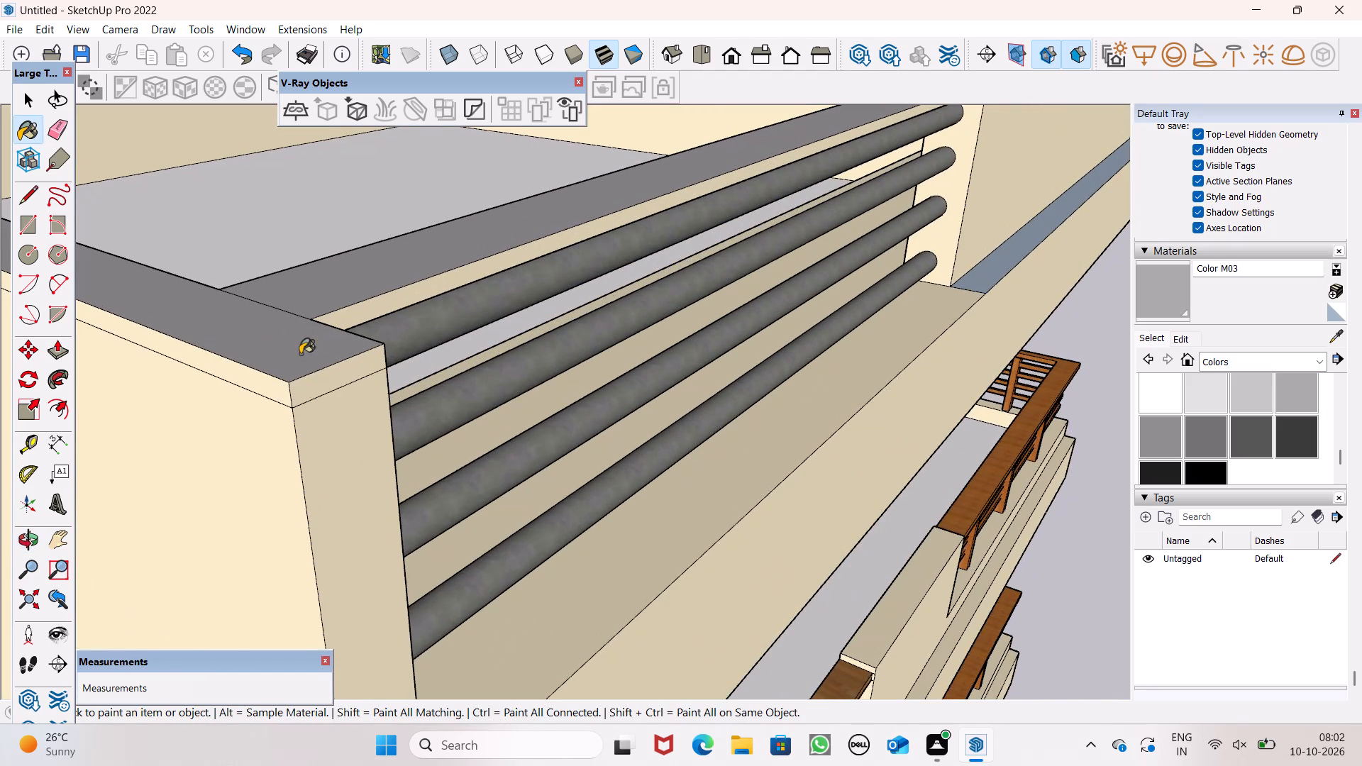
{"action": "left_click_drag", "start_coordinate": [316, 391], "coordinate": [299, 390]}
{"action": "left_click", "coordinate": [255, 388]}
{"action": "scroll", "coordinate": [258, 382], "scroll_direction": "down", "scroll_amount": 7}
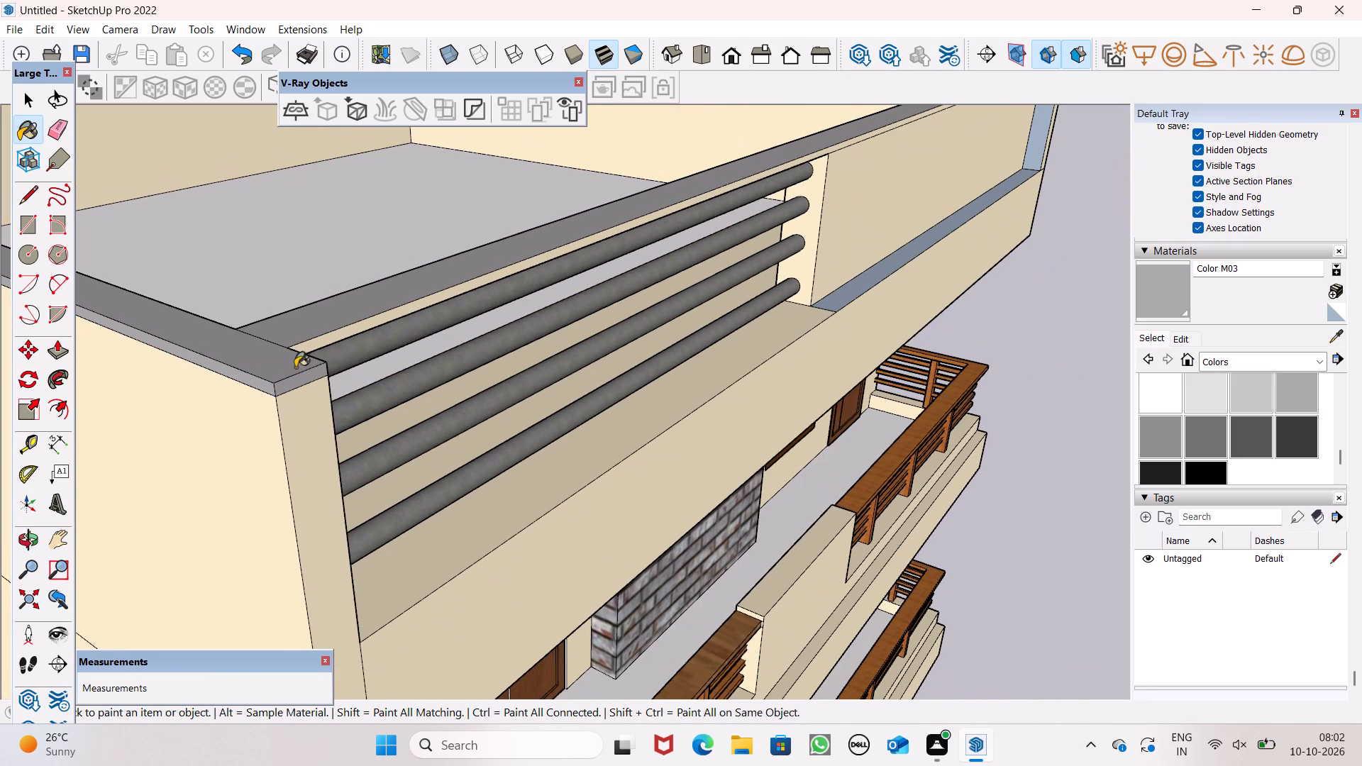
{"action": "scroll", "coordinate": [440, 301], "scroll_direction": "up", "scroll_amount": 5}
{"action": "left_click", "coordinate": [340, 353]}
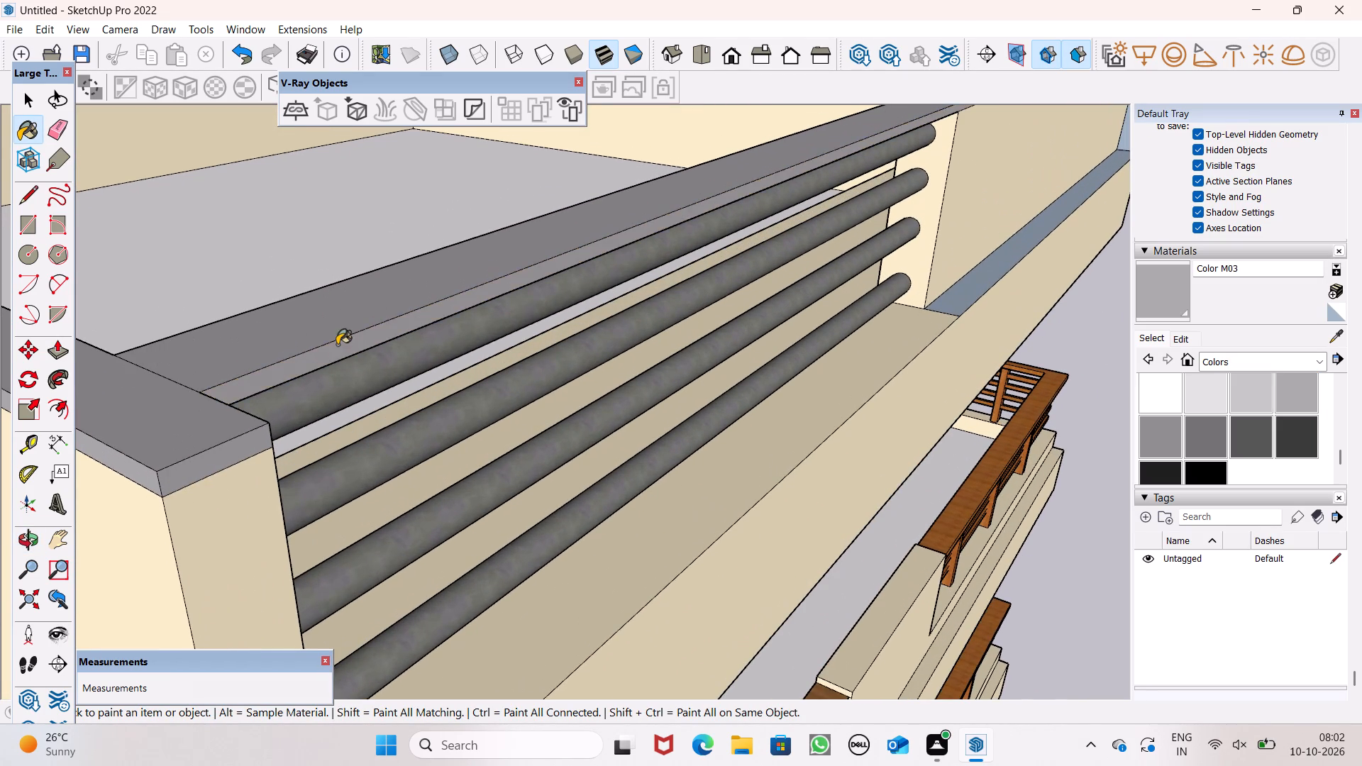
Paint the small inner face of the side parapet's coping at the front corner with Color M03.
{"action": "scroll", "coordinate": [333, 358], "scroll_direction": "down", "scroll_amount": 13}
{"action": "middle_click_drag", "start_coordinate": [392, 357], "coordinate": [0, 340]}
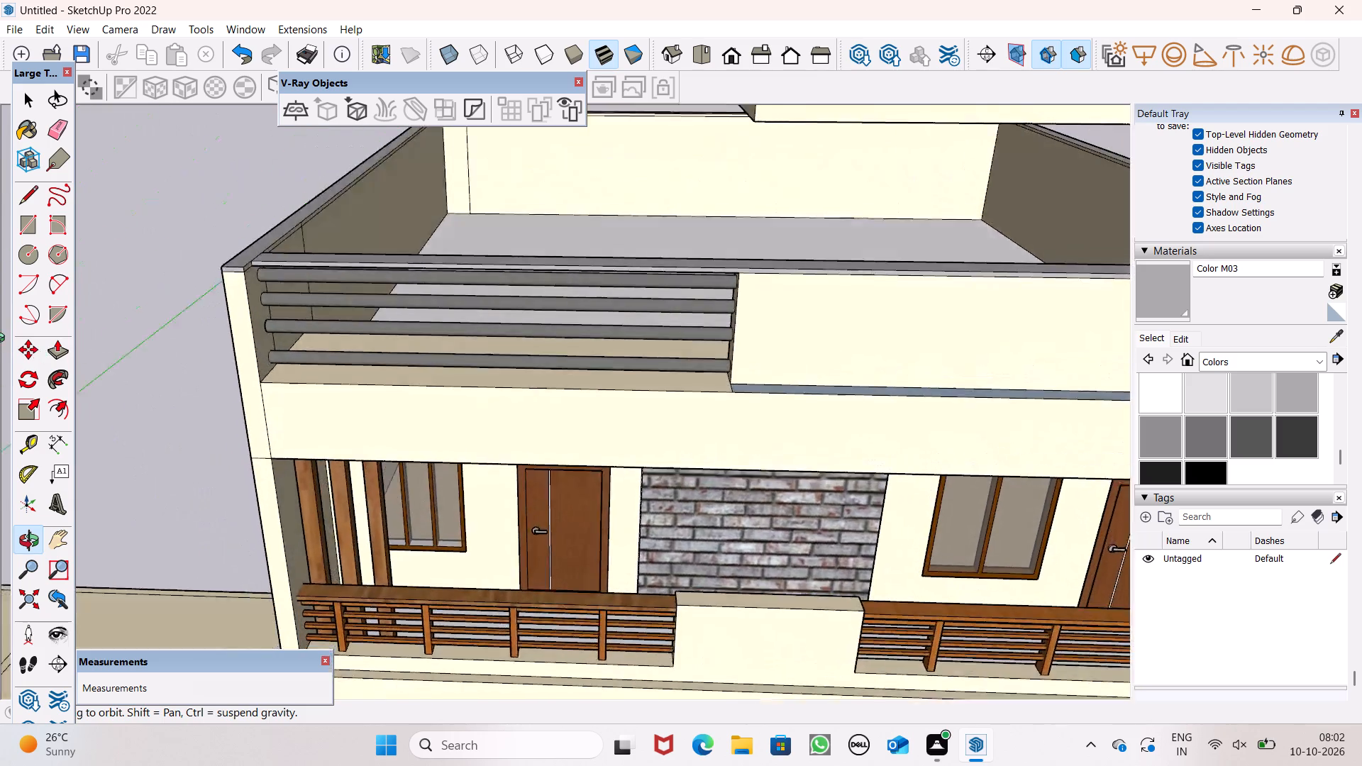
{"action": "middle_click_drag", "start_coordinate": [0, 340], "coordinate": [9, 331]}
{"action": "scroll", "coordinate": [333, 219], "scroll_direction": "up", "scroll_amount": 6}
{"action": "scroll", "coordinate": [250, 237], "scroll_direction": "up", "scroll_amount": 2}
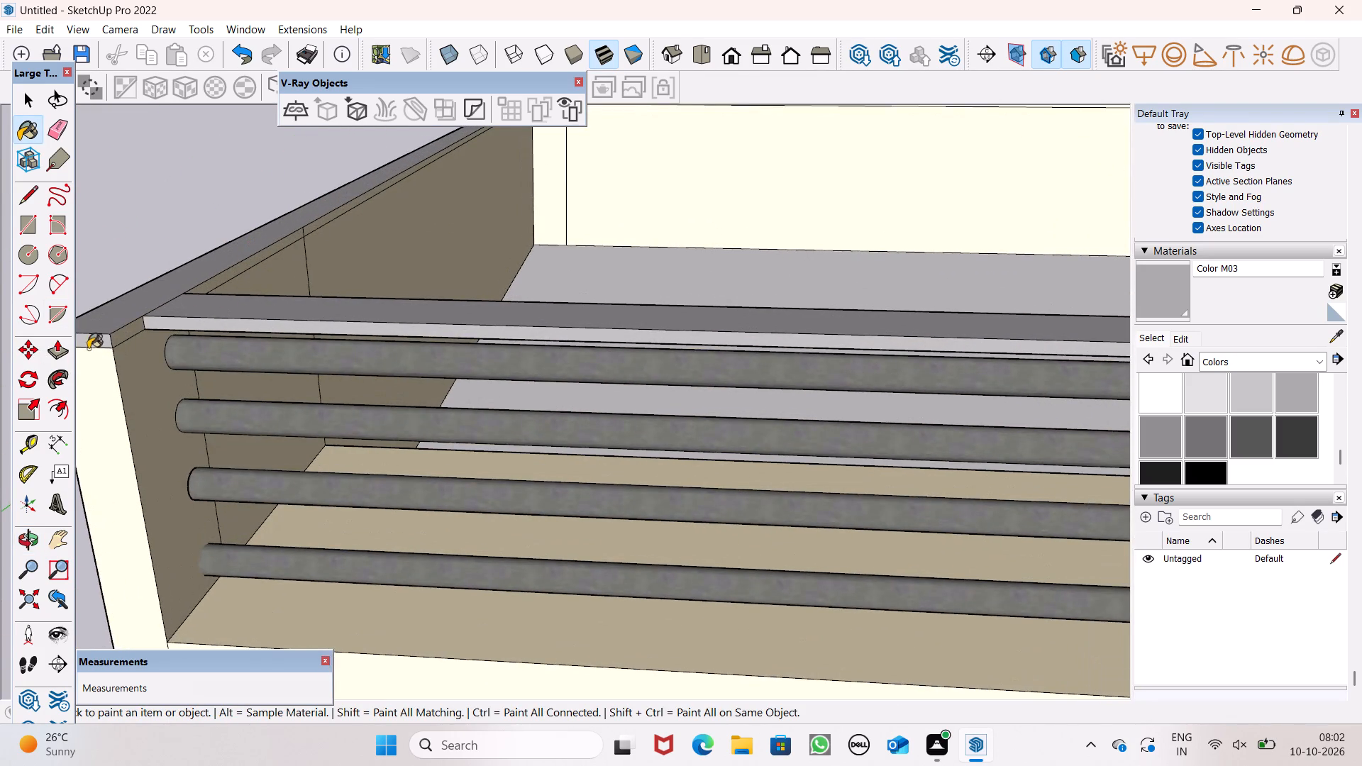
{"action": "scroll", "coordinate": [113, 346], "scroll_direction": "up", "scroll_amount": 4}
{"action": "left_click", "coordinate": [115, 333]}
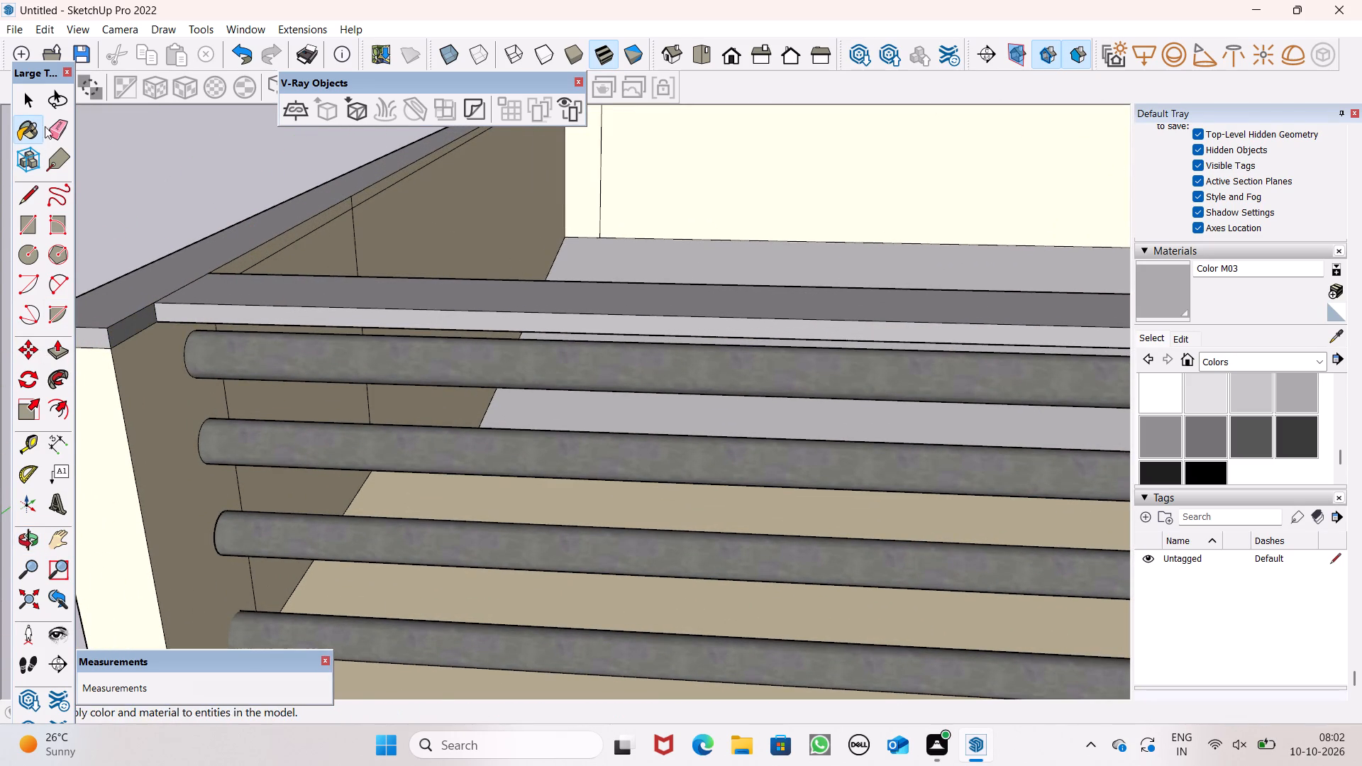
Erase the stray vertical line and its short upper segment on the side parapet's inner face behind the rails.
{"action": "left_click", "coordinate": [47, 126]}
{"action": "scroll", "coordinate": [316, 231], "scroll_direction": "up", "scroll_amount": 6}
{"action": "left_click_drag", "start_coordinate": [399, 221], "coordinate": [379, 242]}
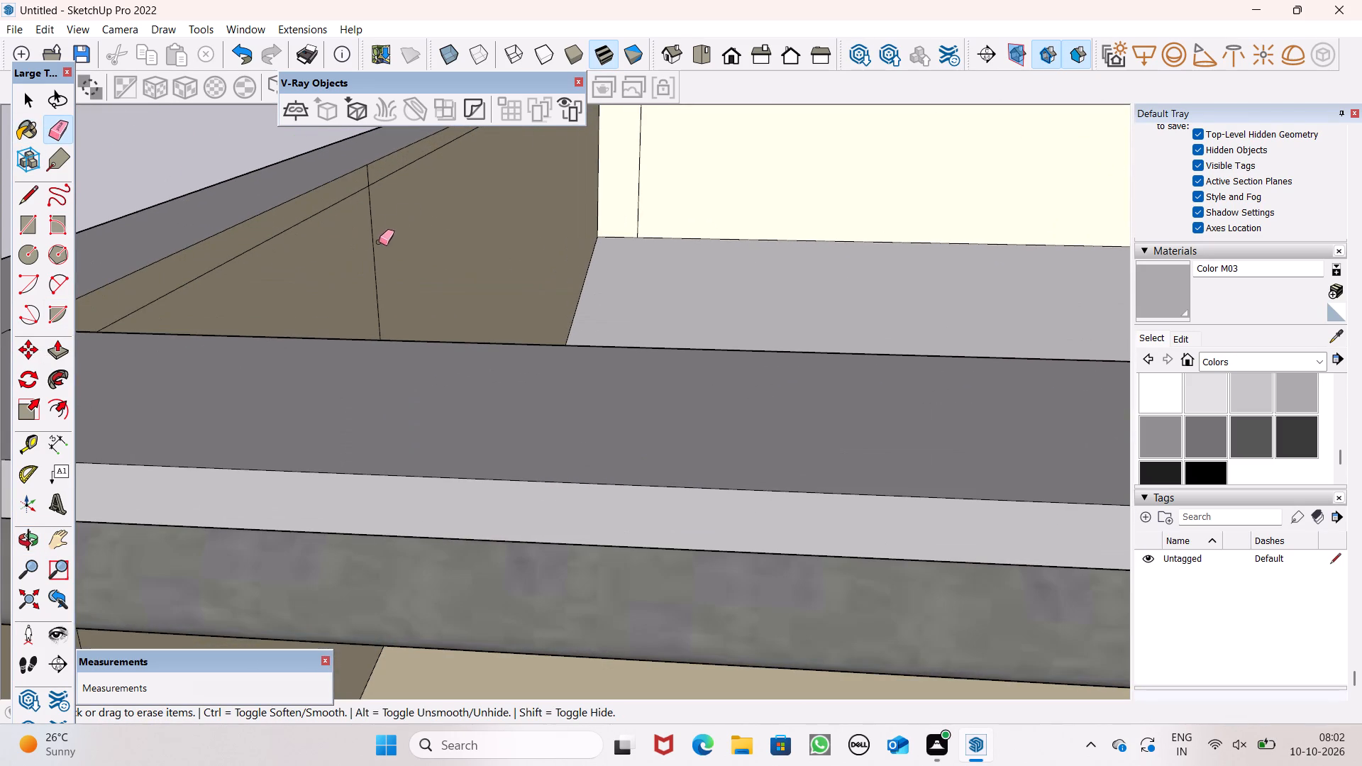
{"action": "left_click_drag", "start_coordinate": [379, 242], "coordinate": [360, 243]}
{"action": "left_click", "coordinate": [372, 174]}
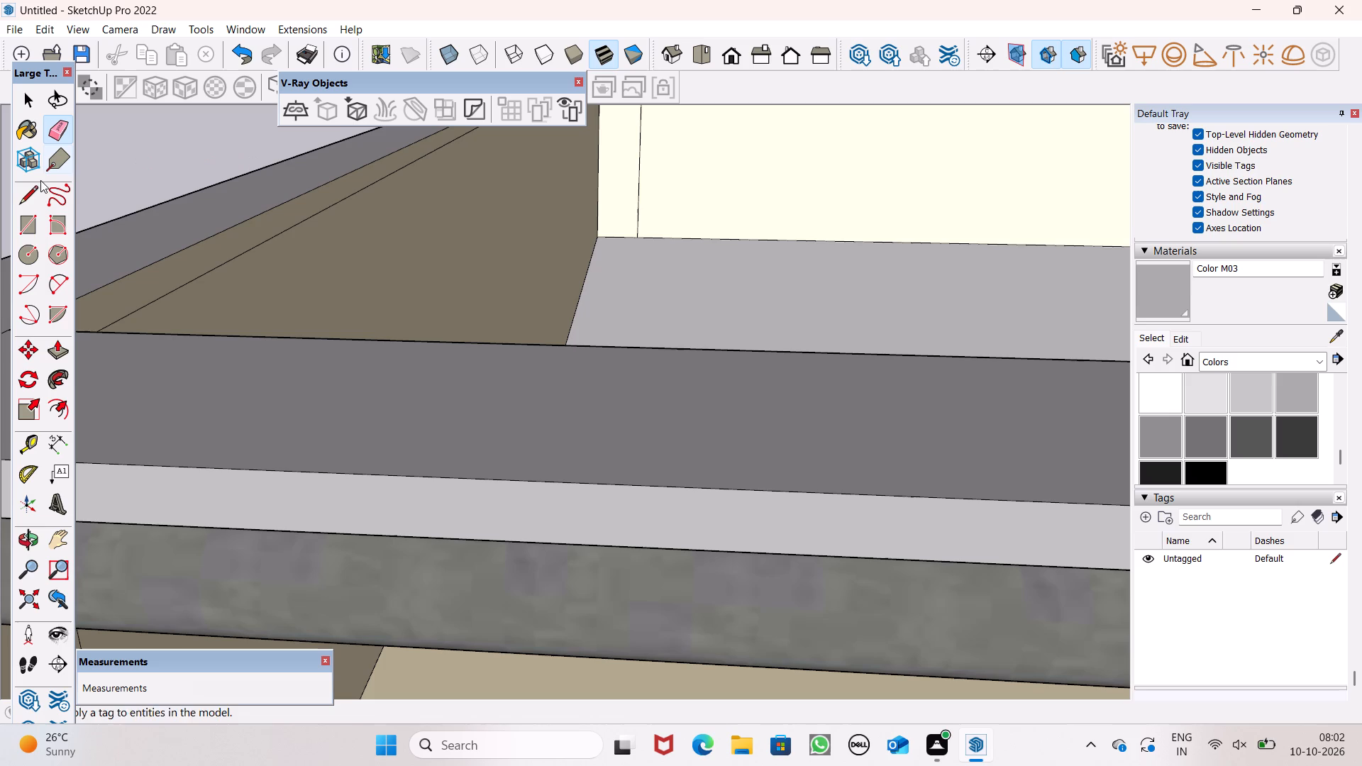
Paint the remaining strip along the inner face of the side parapet's coping behind the rails with Color M03.
{"action": "left_click", "coordinate": [28, 128]}
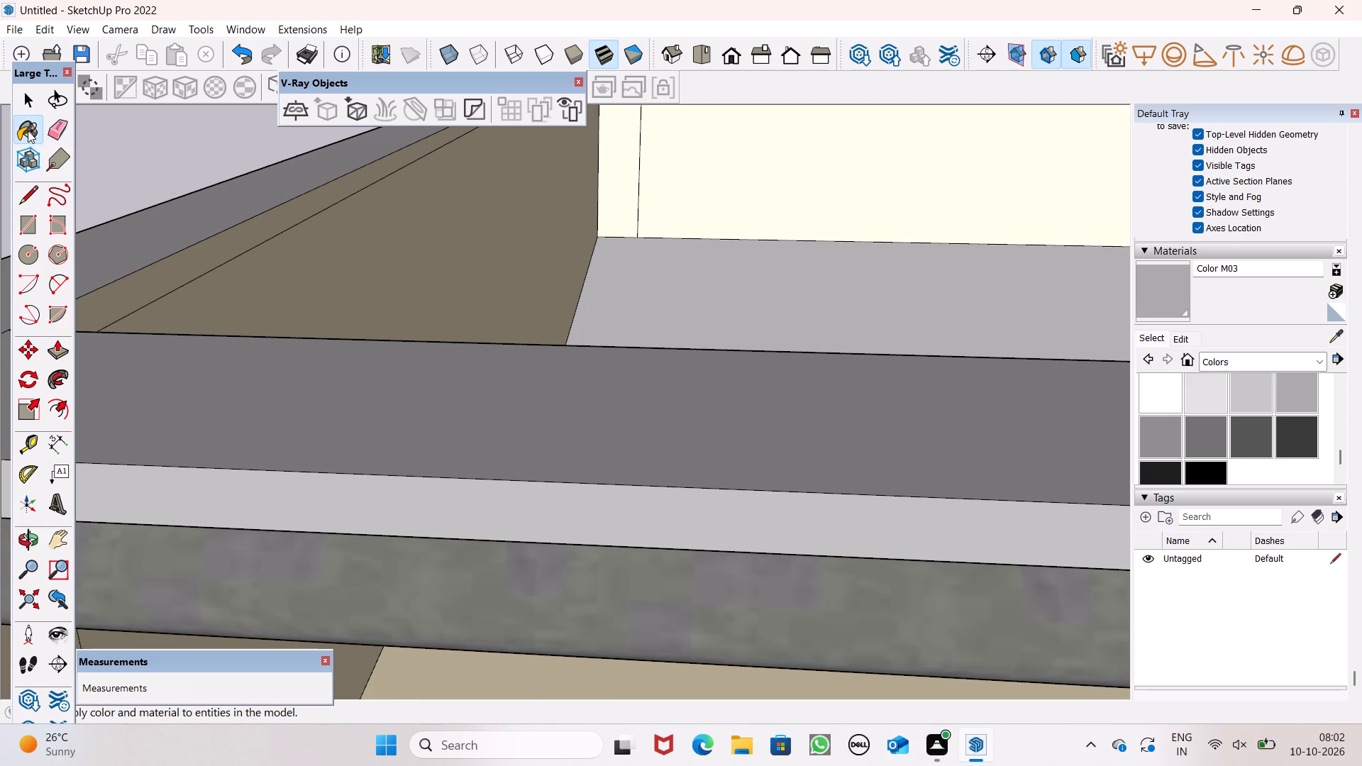
{"action": "left_click", "coordinate": [143, 292]}
Paint the inner edge strips of the coping on the canopy-side parapet and the adjoining rear parapet with Color M03.
{"action": "scroll", "coordinate": [248, 257], "scroll_direction": "down", "scroll_amount": 10}
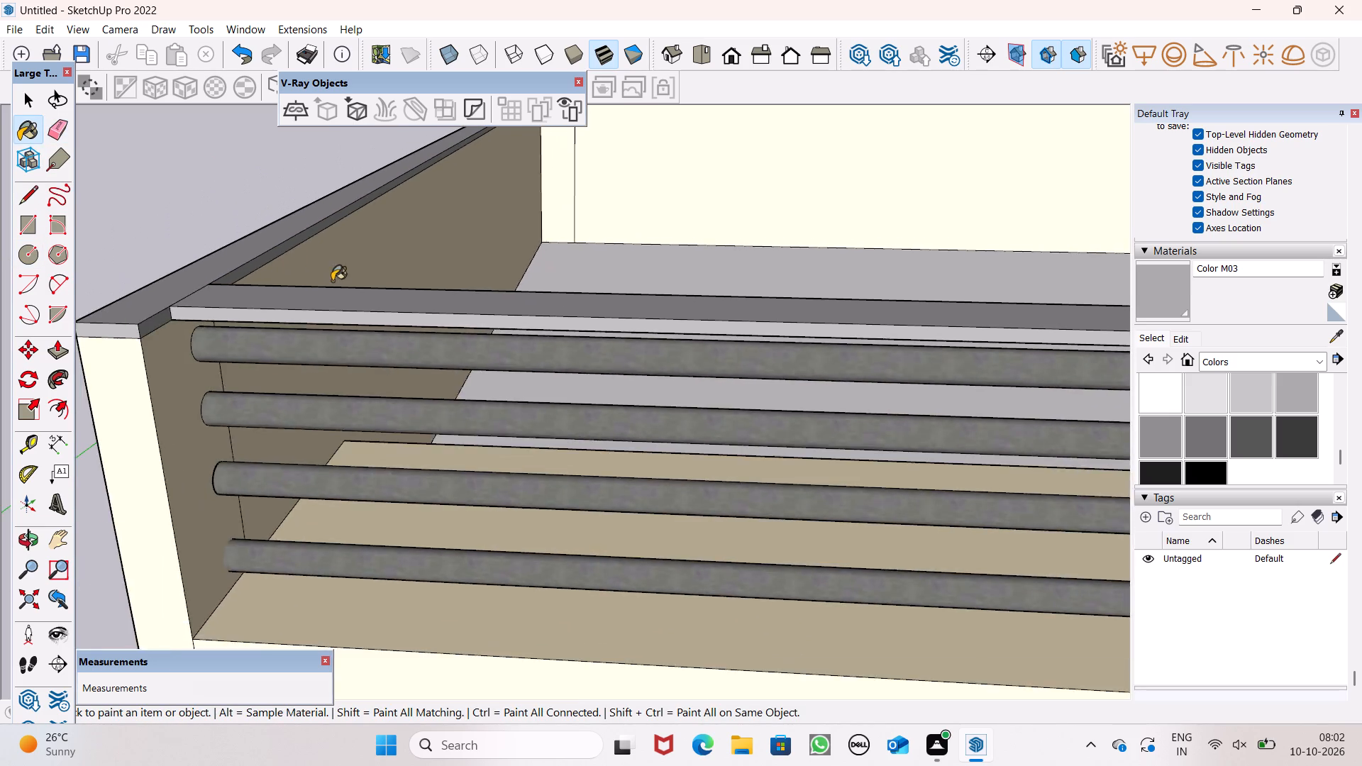
{"action": "scroll", "coordinate": [332, 282], "scroll_direction": "down", "scroll_amount": 15}
{"action": "middle_click_drag", "start_coordinate": [350, 350], "coordinate": [369, 366]}
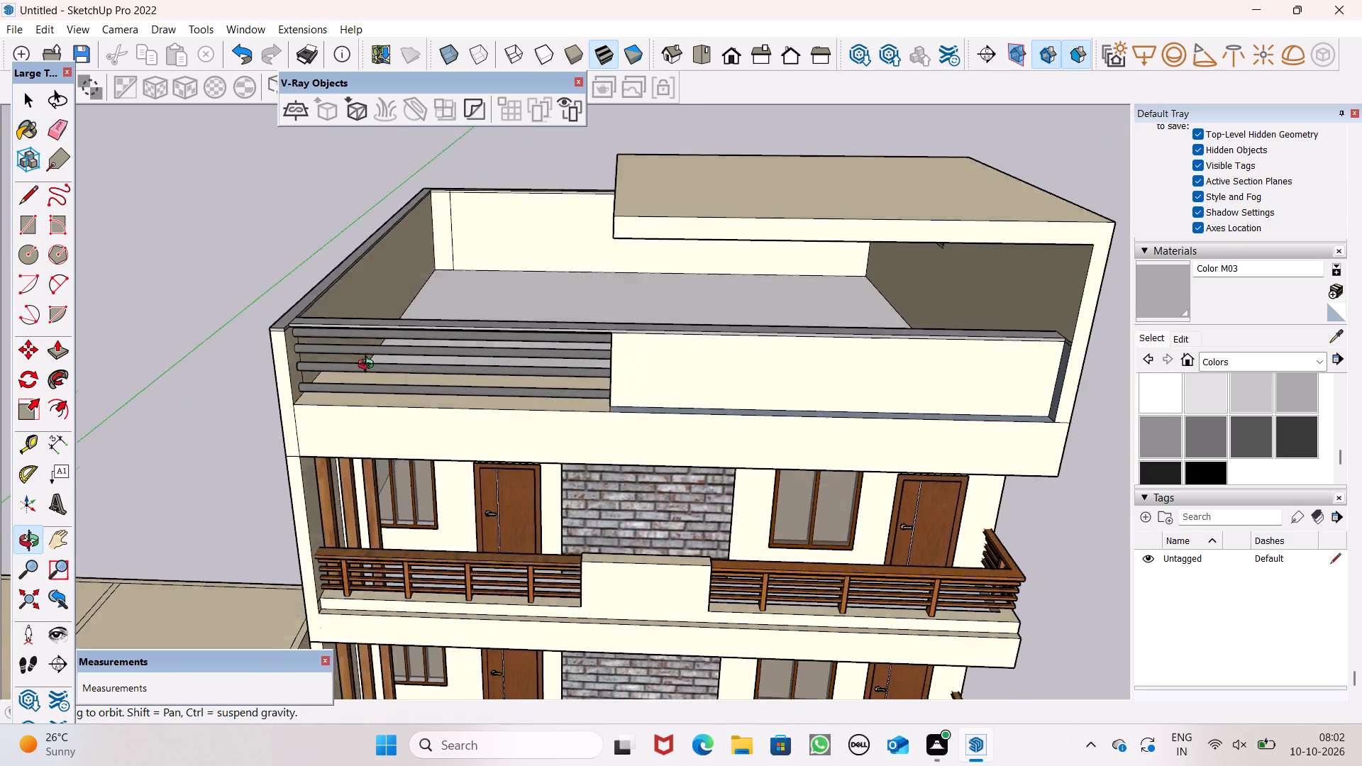
{"action": "middle_click_drag", "start_coordinate": [369, 366], "coordinate": [1017, 374]}
{"action": "scroll", "coordinate": [157, 287], "scroll_direction": "down", "scroll_amount": 6}
{"action": "middle_click_drag", "start_coordinate": [68, 302], "coordinate": [597, 282]}
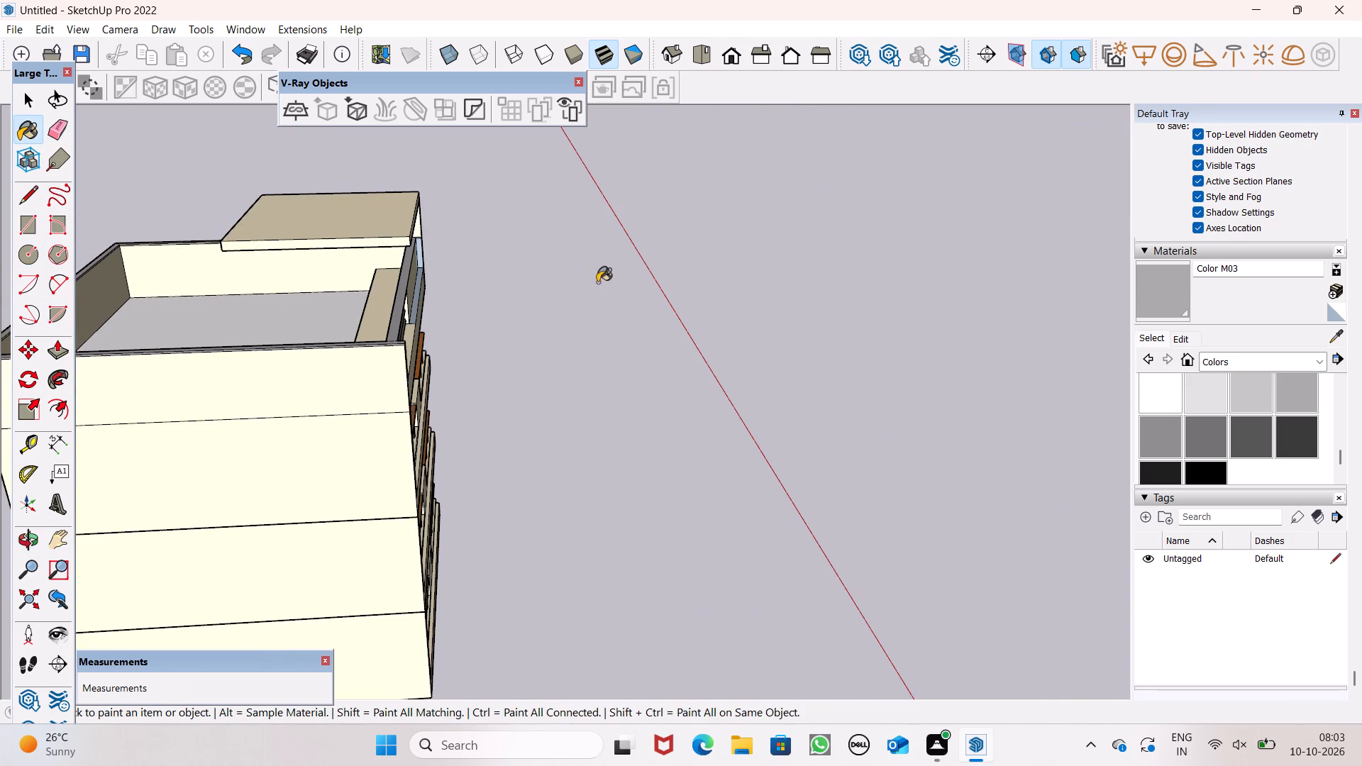
{"action": "middle_click_drag", "start_coordinate": [597, 282], "coordinate": [577, 260]}
{"action": "scroll", "coordinate": [71, 241], "scroll_direction": "up", "scroll_amount": 8}
{"action": "scroll", "coordinate": [152, 217], "scroll_direction": "up", "scroll_amount": 8}
{"action": "scroll", "coordinate": [92, 252], "scroll_direction": "up", "scroll_amount": 7}
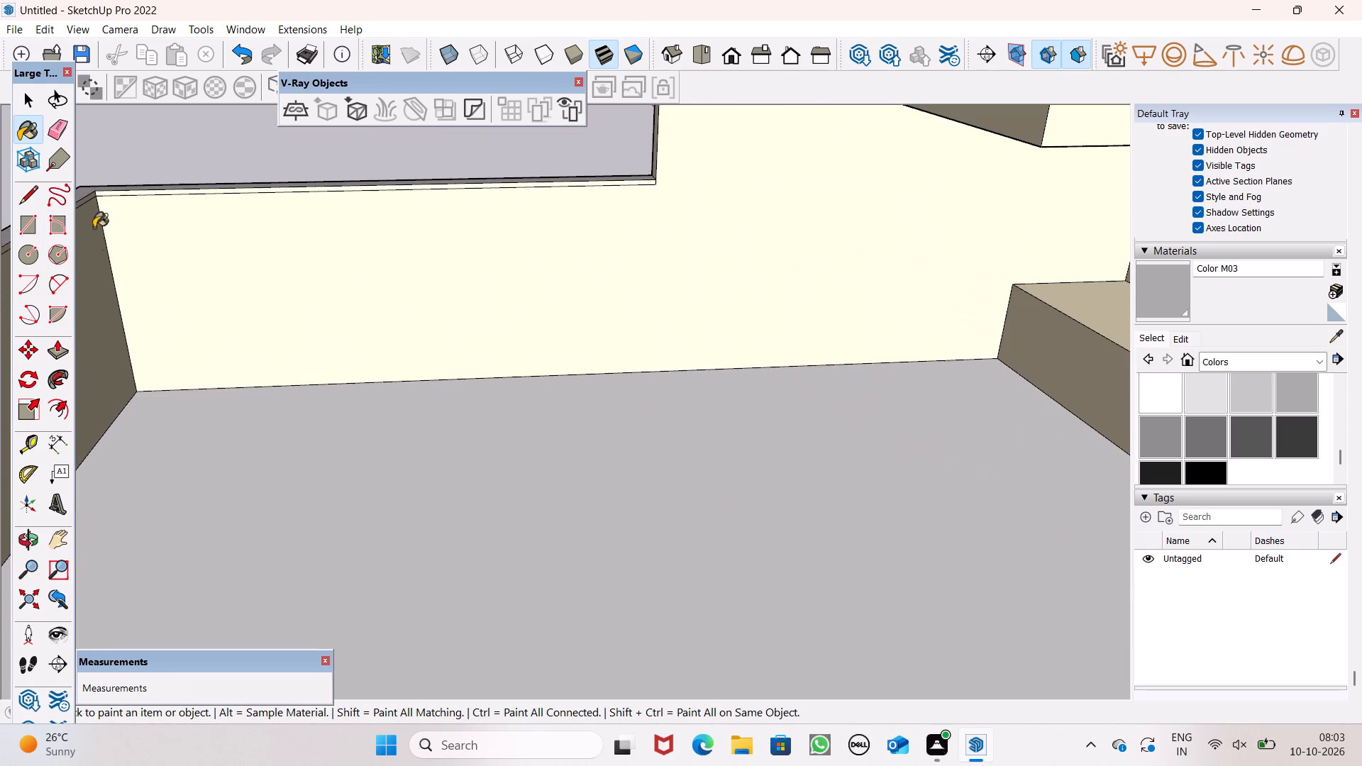
{"action": "scroll", "coordinate": [83, 178], "scroll_direction": "up", "scroll_amount": 7}
{"action": "scroll", "coordinate": [149, 206], "scroll_direction": "up", "scroll_amount": 8}
{"action": "left_click", "coordinate": [160, 170]}
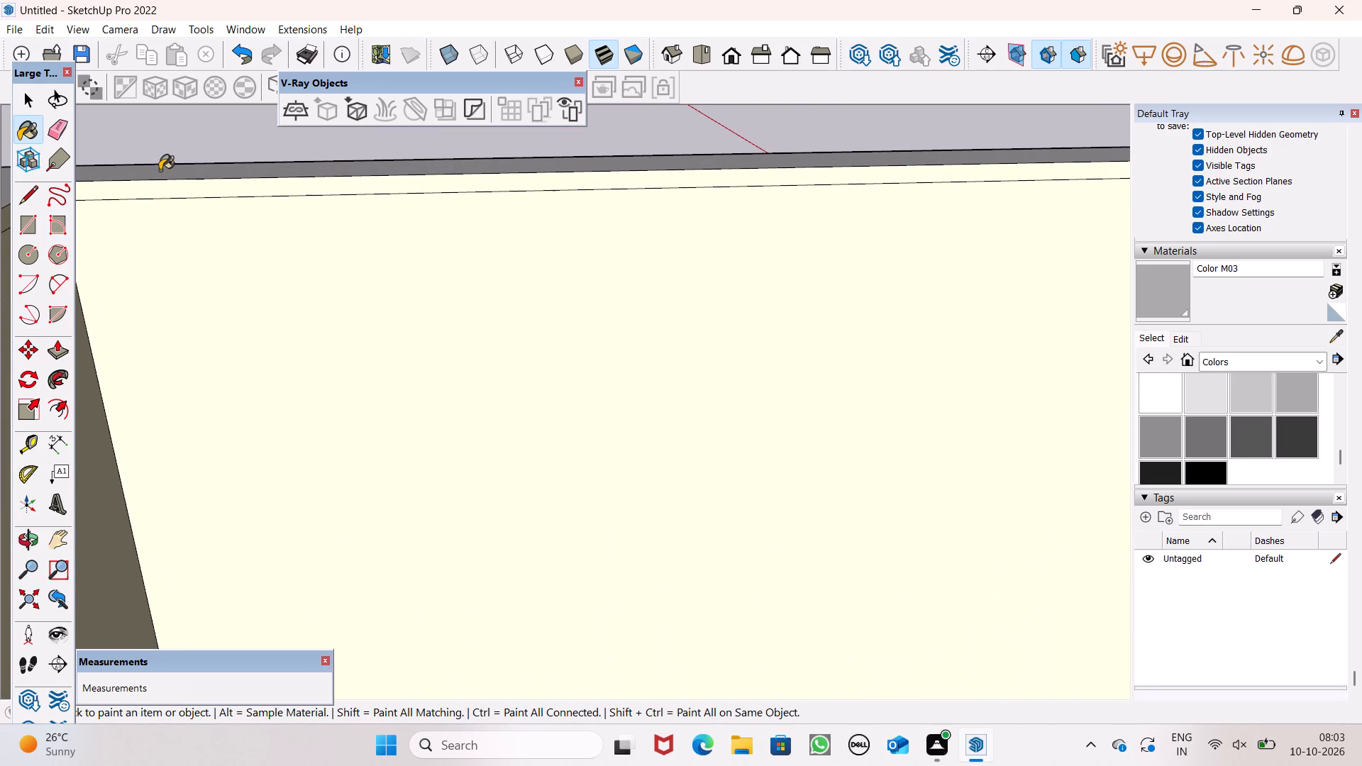
{"action": "left_click", "coordinate": [160, 193]}
{"action": "scroll", "coordinate": [182, 182], "scroll_direction": "down", "scroll_amount": 13}
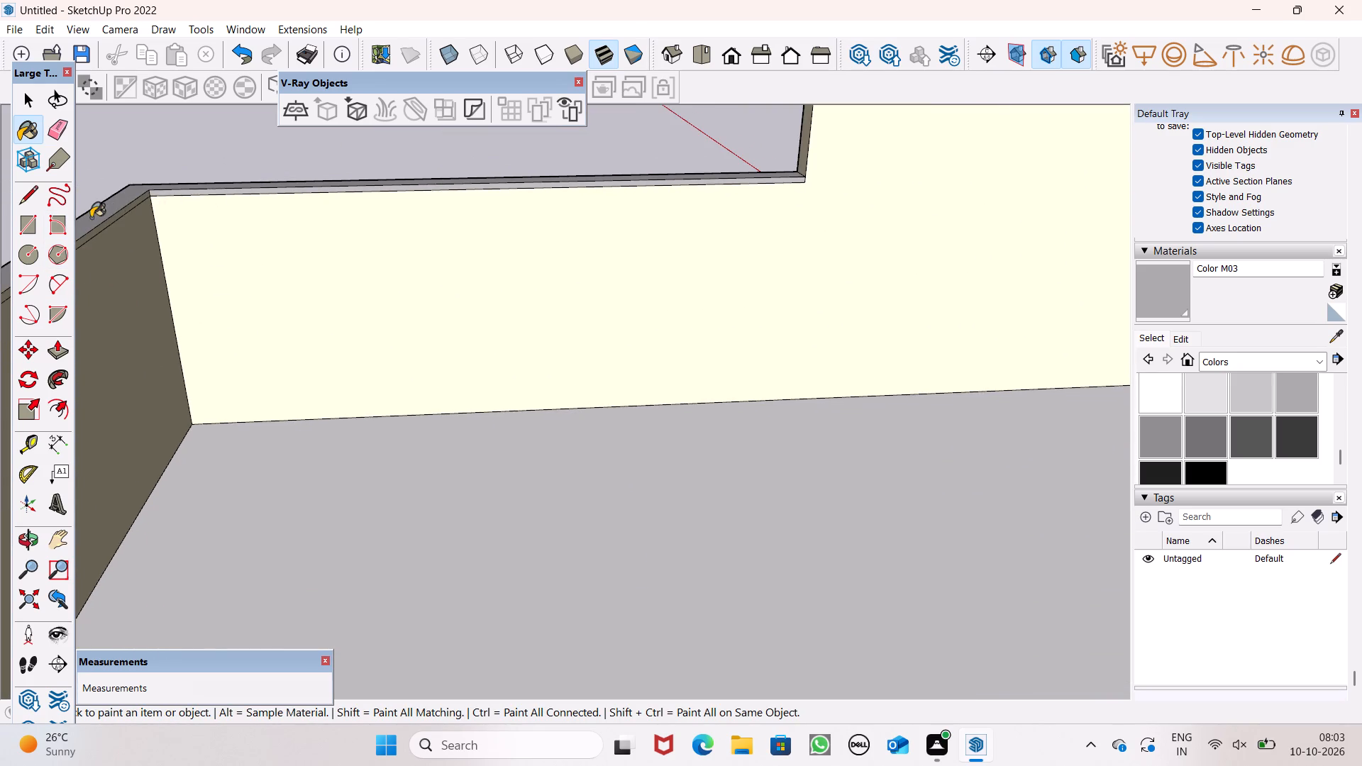
{"action": "scroll", "coordinate": [91, 218], "scroll_direction": "up", "scroll_amount": 14}
{"action": "left_click", "coordinate": [144, 199]}
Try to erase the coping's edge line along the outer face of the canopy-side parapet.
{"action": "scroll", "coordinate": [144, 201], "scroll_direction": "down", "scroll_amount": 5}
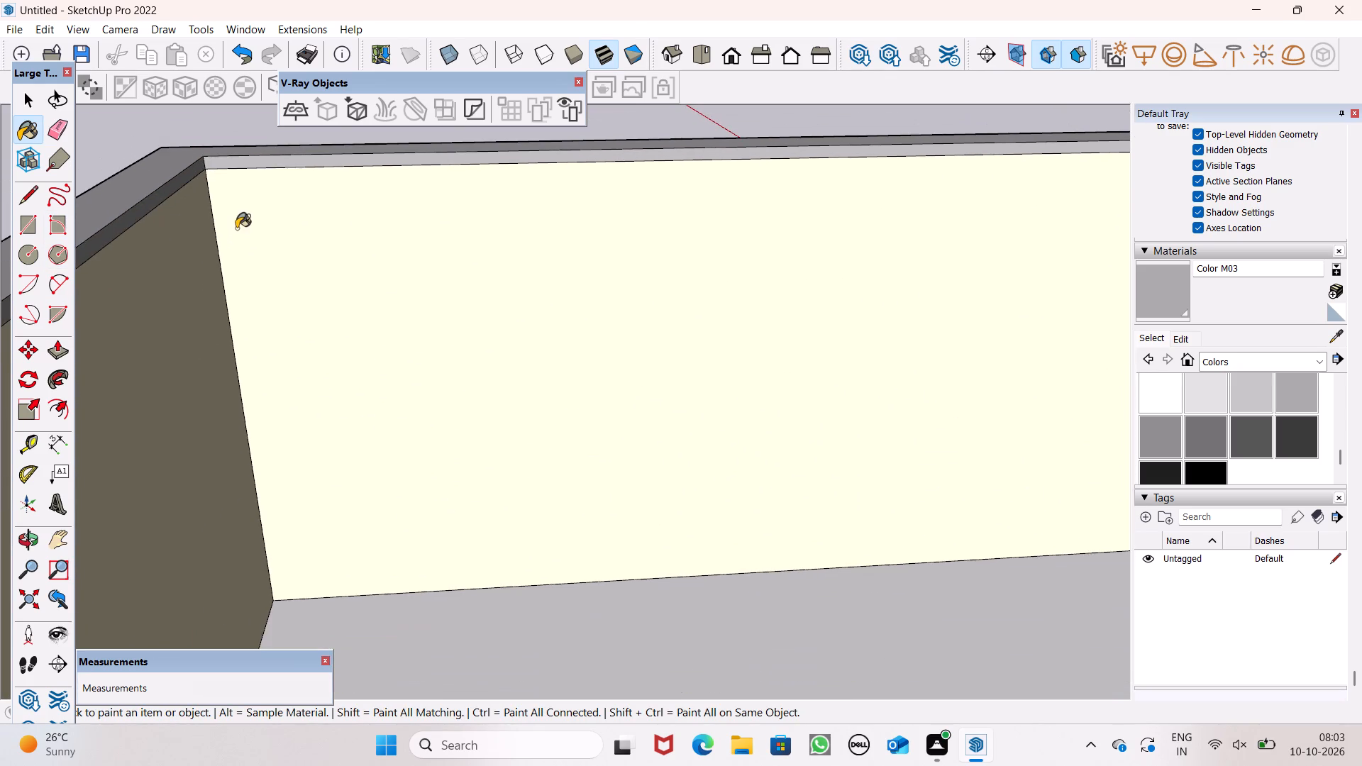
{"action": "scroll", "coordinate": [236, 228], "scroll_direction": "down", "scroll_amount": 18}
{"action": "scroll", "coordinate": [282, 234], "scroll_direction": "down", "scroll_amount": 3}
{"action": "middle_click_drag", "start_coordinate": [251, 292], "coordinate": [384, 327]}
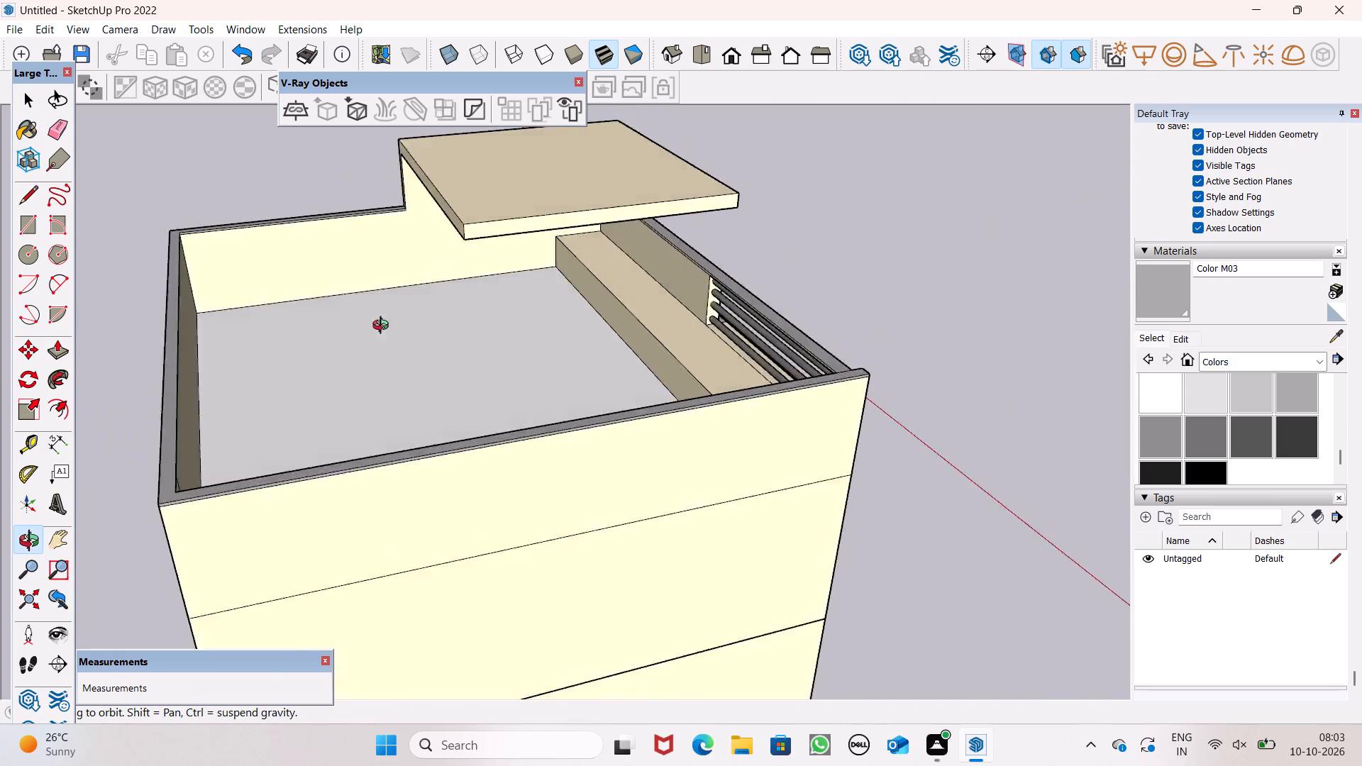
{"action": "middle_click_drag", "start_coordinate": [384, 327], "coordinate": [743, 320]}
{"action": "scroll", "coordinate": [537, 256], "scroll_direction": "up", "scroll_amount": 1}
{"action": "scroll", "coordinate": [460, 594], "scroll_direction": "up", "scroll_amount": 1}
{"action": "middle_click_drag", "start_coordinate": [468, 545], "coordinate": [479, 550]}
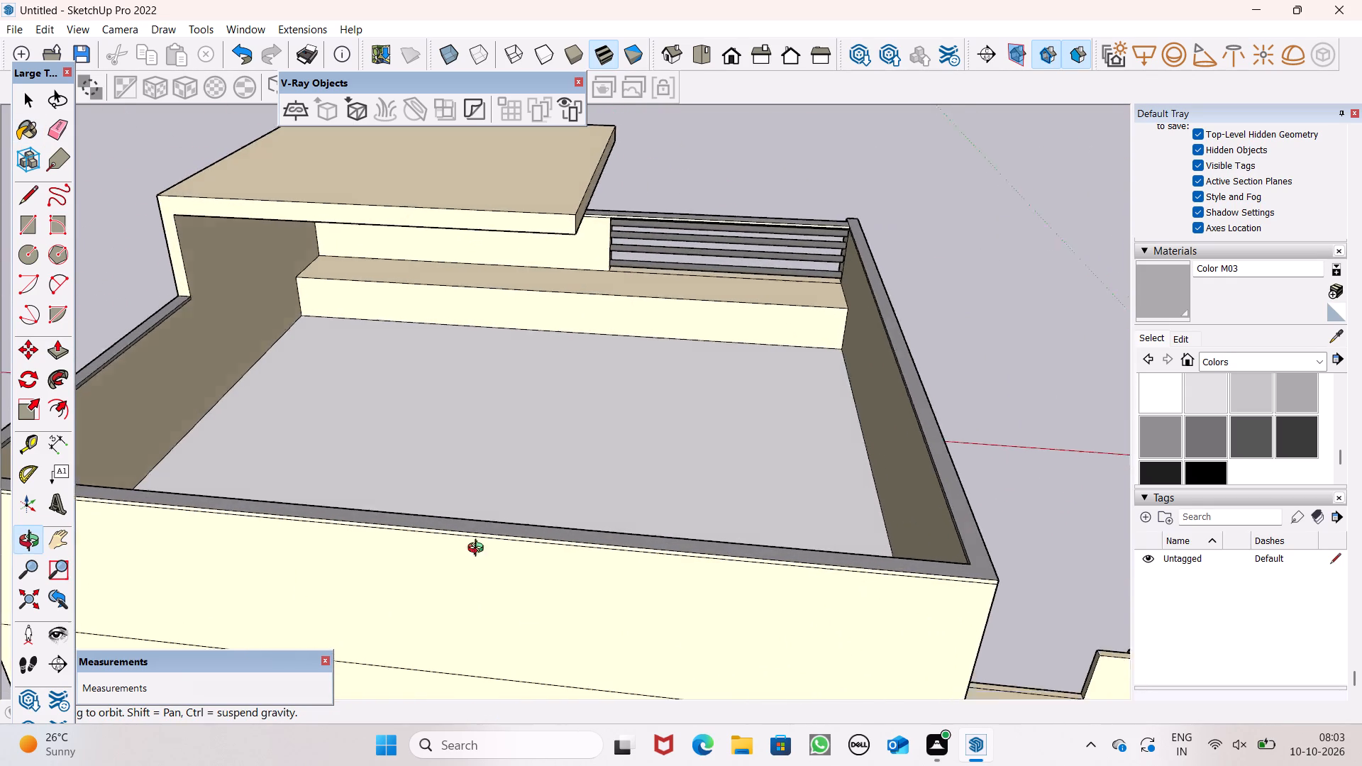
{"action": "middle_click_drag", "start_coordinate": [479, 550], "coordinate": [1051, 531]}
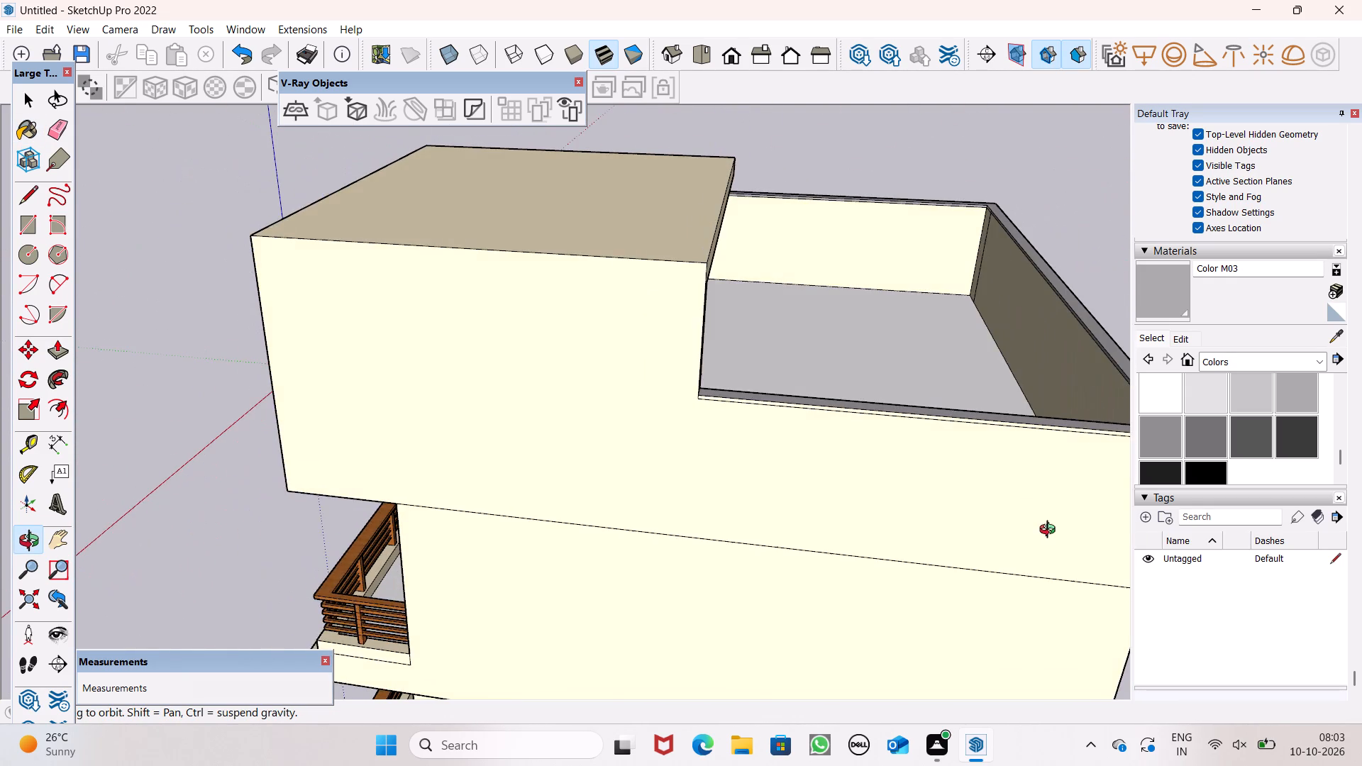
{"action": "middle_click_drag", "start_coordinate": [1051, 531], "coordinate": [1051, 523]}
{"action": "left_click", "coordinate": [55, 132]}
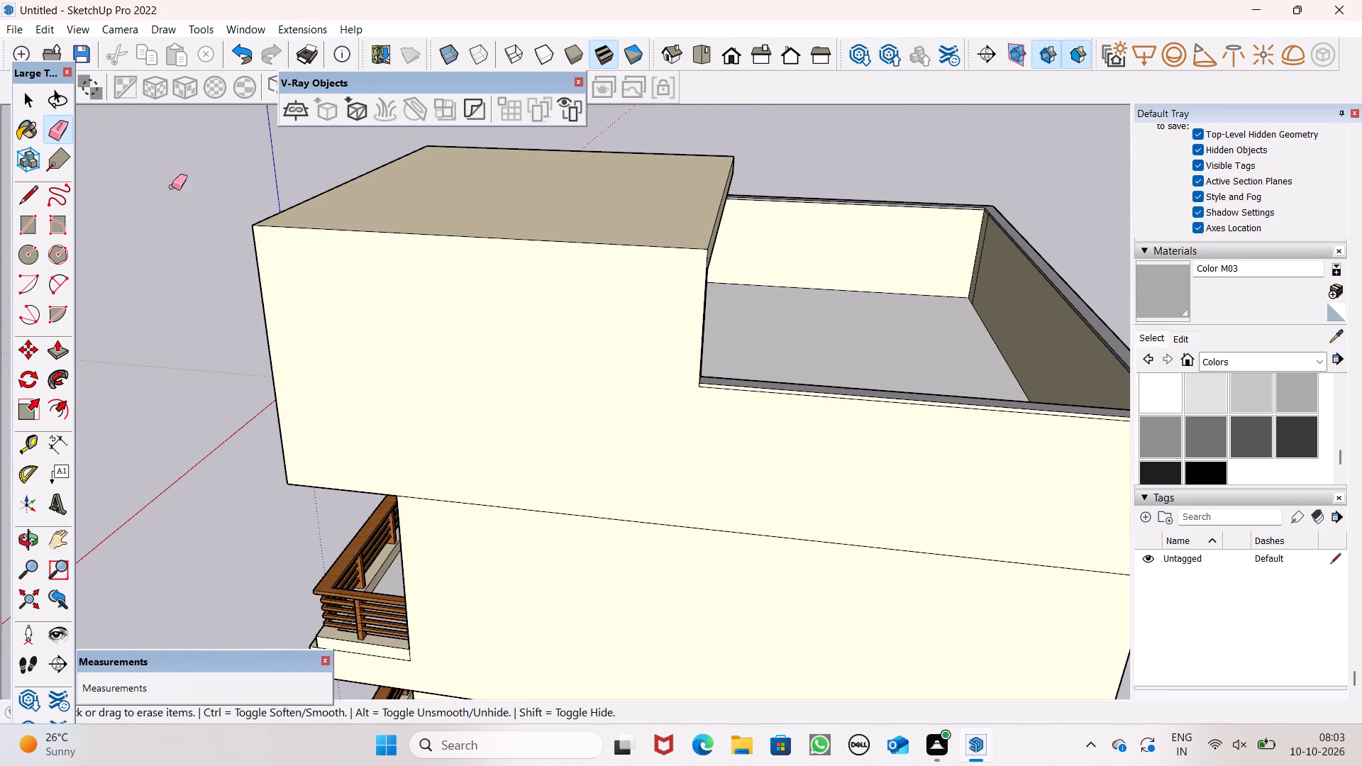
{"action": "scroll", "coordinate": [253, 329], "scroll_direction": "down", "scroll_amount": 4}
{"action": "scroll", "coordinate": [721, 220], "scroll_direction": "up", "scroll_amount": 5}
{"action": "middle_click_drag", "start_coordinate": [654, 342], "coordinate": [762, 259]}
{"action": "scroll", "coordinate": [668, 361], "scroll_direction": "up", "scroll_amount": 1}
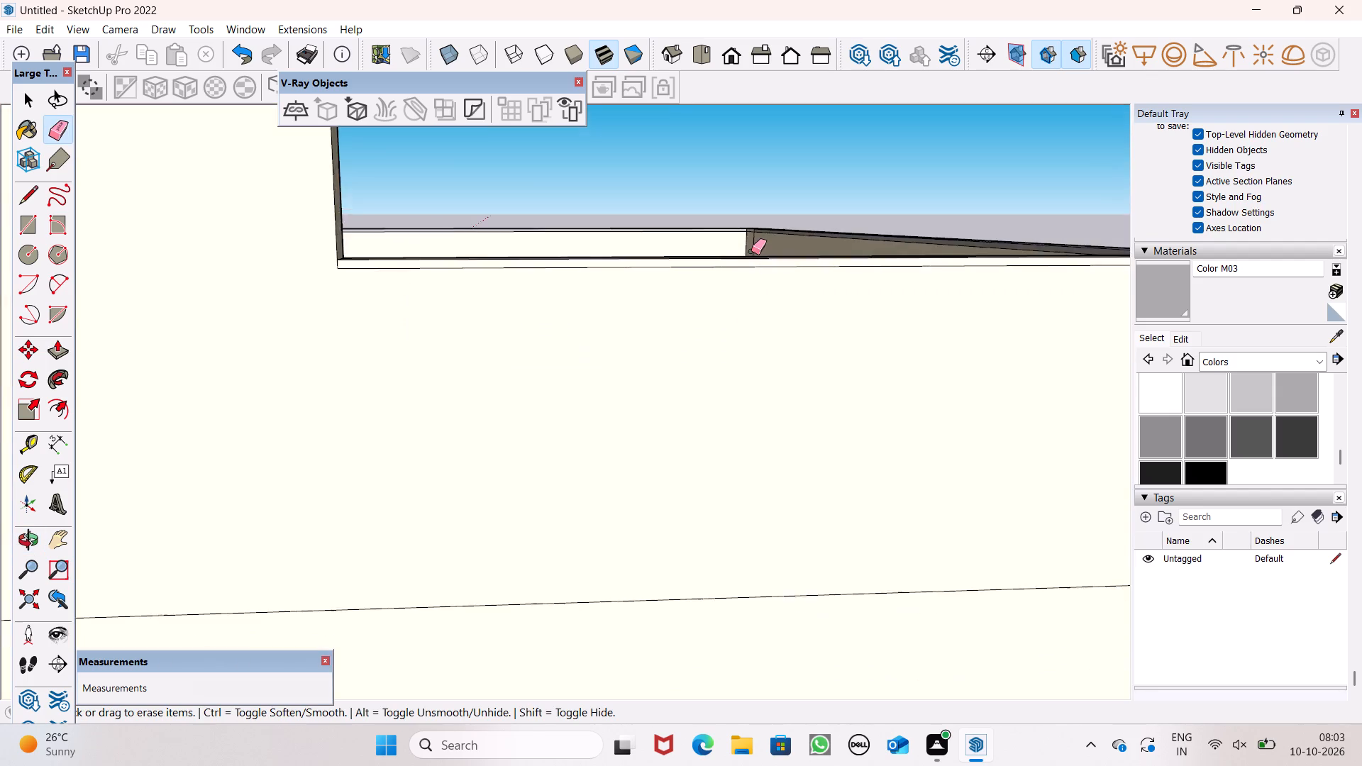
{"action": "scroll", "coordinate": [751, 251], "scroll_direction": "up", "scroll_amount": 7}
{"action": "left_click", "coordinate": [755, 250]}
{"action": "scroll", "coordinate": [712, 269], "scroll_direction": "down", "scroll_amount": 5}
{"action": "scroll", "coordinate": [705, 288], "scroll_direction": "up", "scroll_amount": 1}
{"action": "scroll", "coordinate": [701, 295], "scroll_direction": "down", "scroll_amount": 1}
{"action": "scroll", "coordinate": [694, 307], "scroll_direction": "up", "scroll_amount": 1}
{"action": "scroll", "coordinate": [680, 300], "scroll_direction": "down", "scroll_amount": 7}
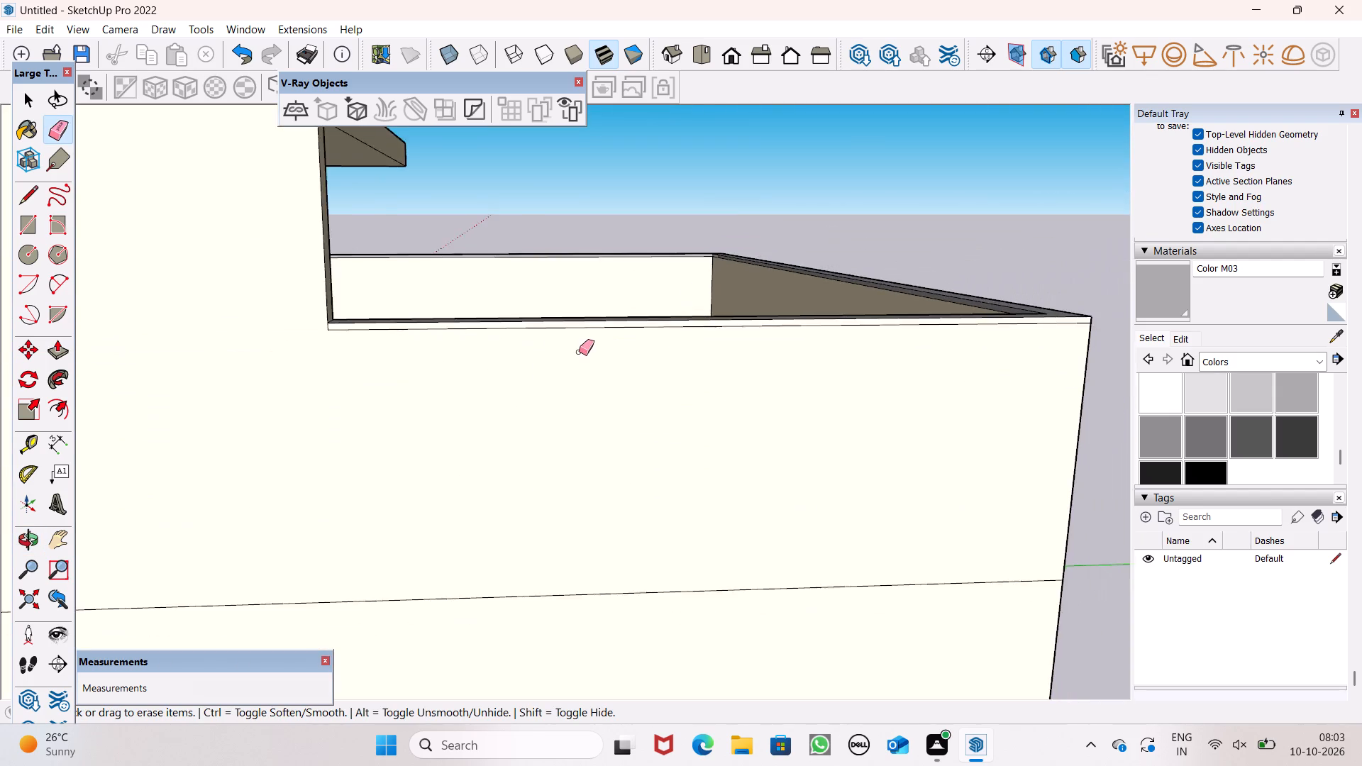
Paint the roof terrace floor with Blacktop Old 01 from the Asphalt and Concrete collection.
{"action": "scroll", "coordinate": [579, 352], "scroll_direction": "down", "scroll_amount": 4}
{"action": "middle_click_drag", "start_coordinate": [443, 432], "coordinate": [654, 350]}
{"action": "scroll", "coordinate": [597, 326], "scroll_direction": "down", "scroll_amount": 10}
{"action": "middle_click_drag", "start_coordinate": [574, 376], "coordinate": [589, 402]}
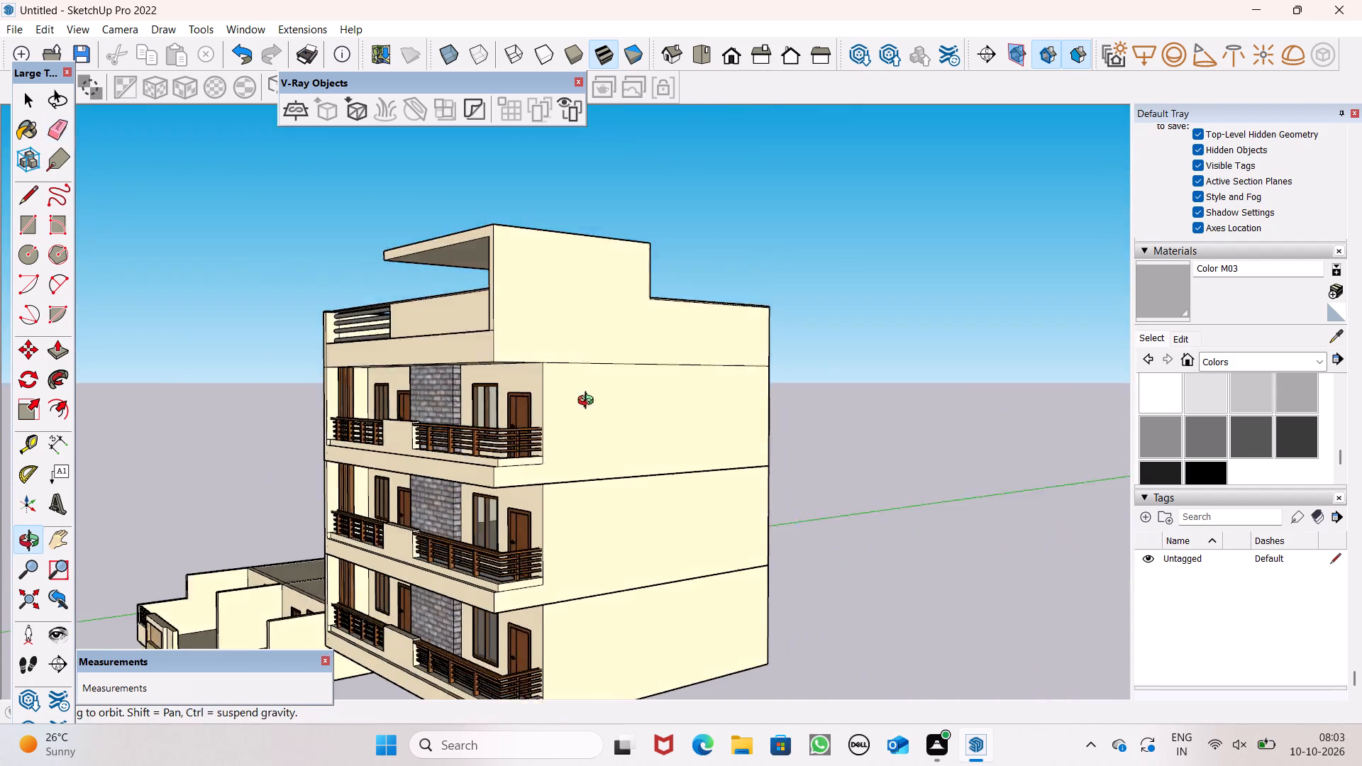
{"action": "middle_click_drag", "start_coordinate": [589, 402], "coordinate": [651, 403]}
{"action": "scroll", "coordinate": [587, 337], "scroll_direction": "down", "scroll_amount": 2}
{"action": "middle_click_drag", "start_coordinate": [588, 377], "coordinate": [832, 376]}
{"action": "scroll", "coordinate": [657, 270], "scroll_direction": "up", "scroll_amount": 2}
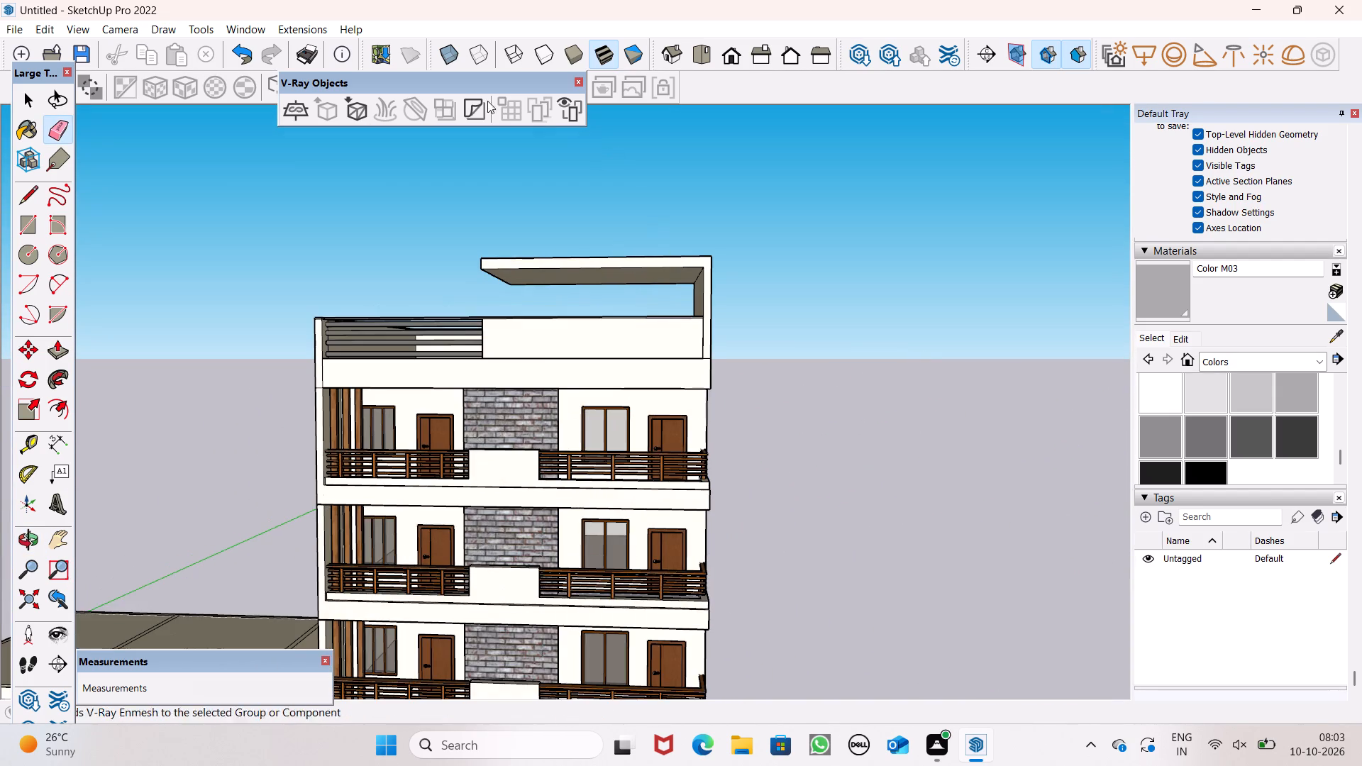
{"action": "scroll", "coordinate": [517, 348], "scroll_direction": "down", "scroll_amount": 2}
{"action": "middle_click_drag", "start_coordinate": [546, 396], "coordinate": [621, 588]}
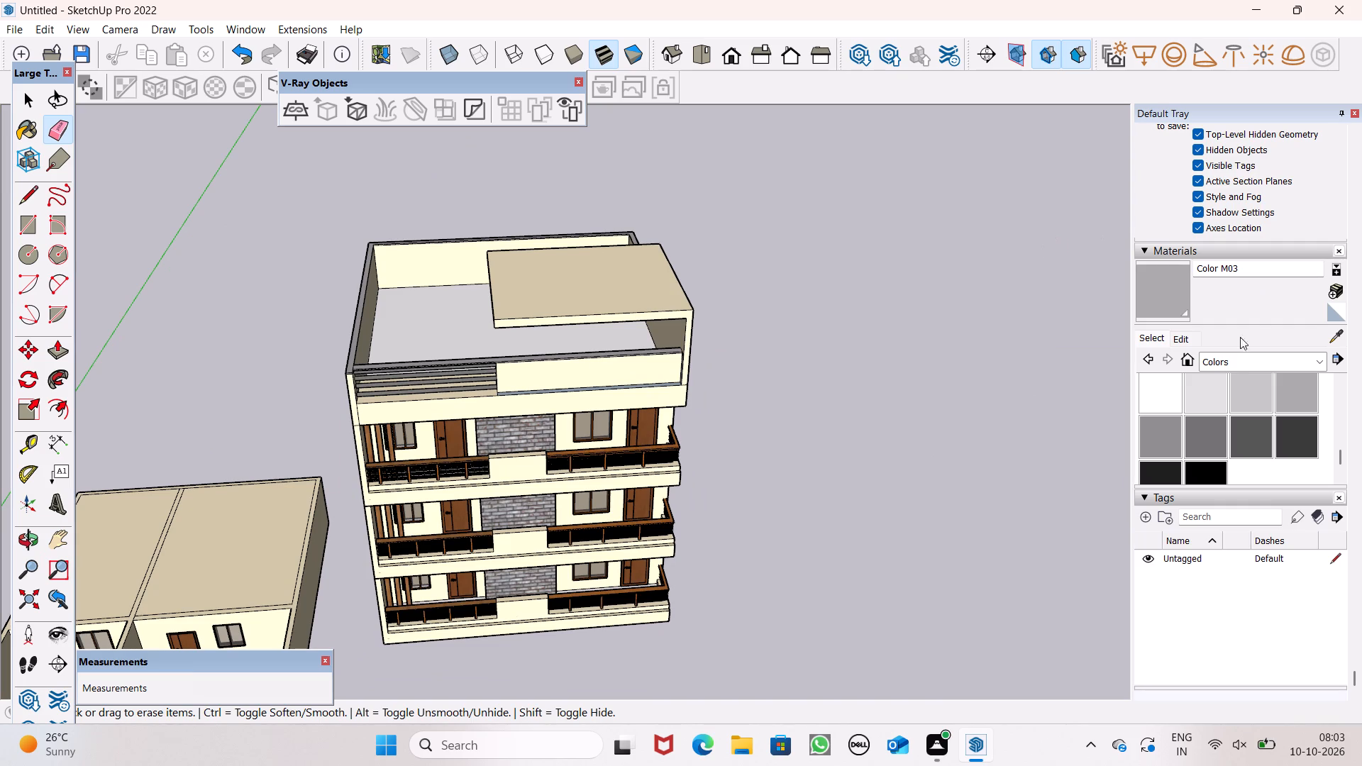
{"action": "left_click", "coordinate": [1305, 360]}
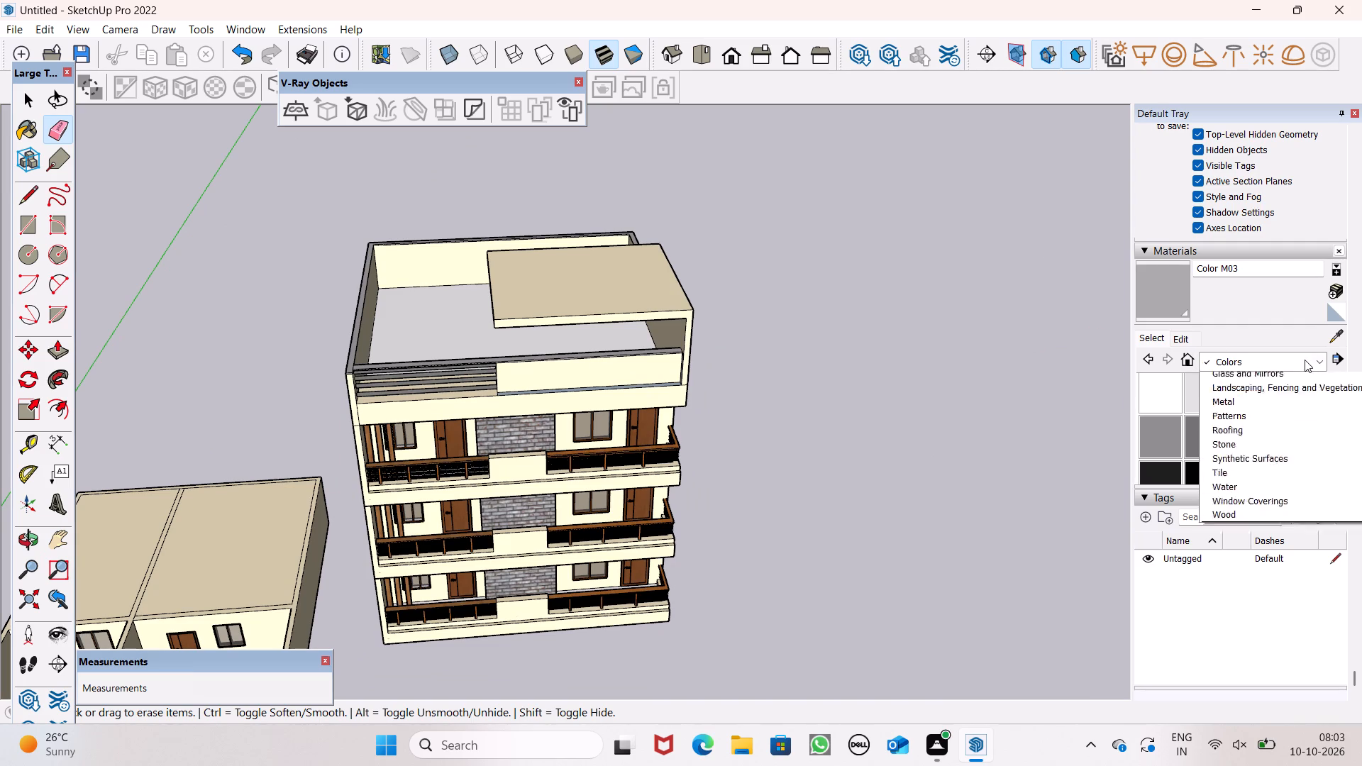
{"action": "left_click", "coordinate": [1295, 382]}
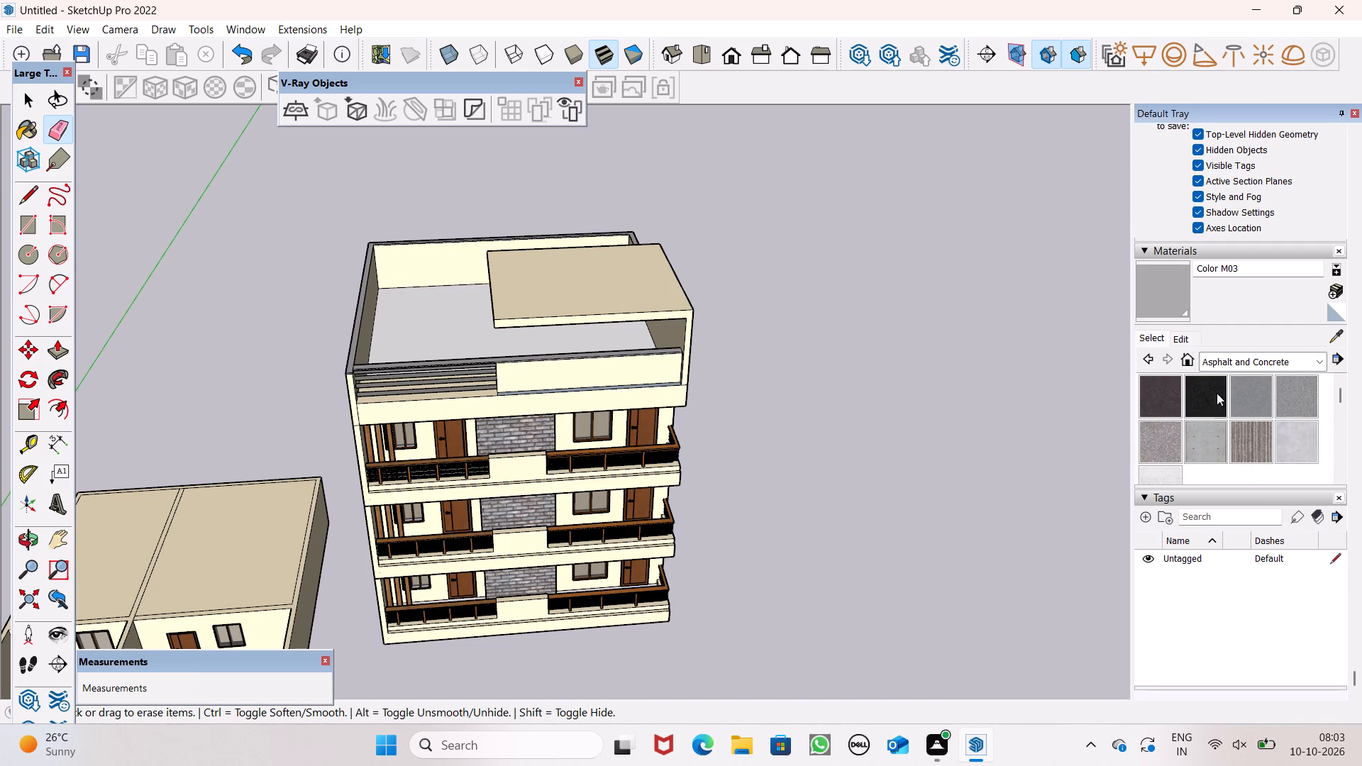
{"action": "left_click", "coordinate": [1253, 394]}
{"action": "left_click", "coordinate": [413, 343]}
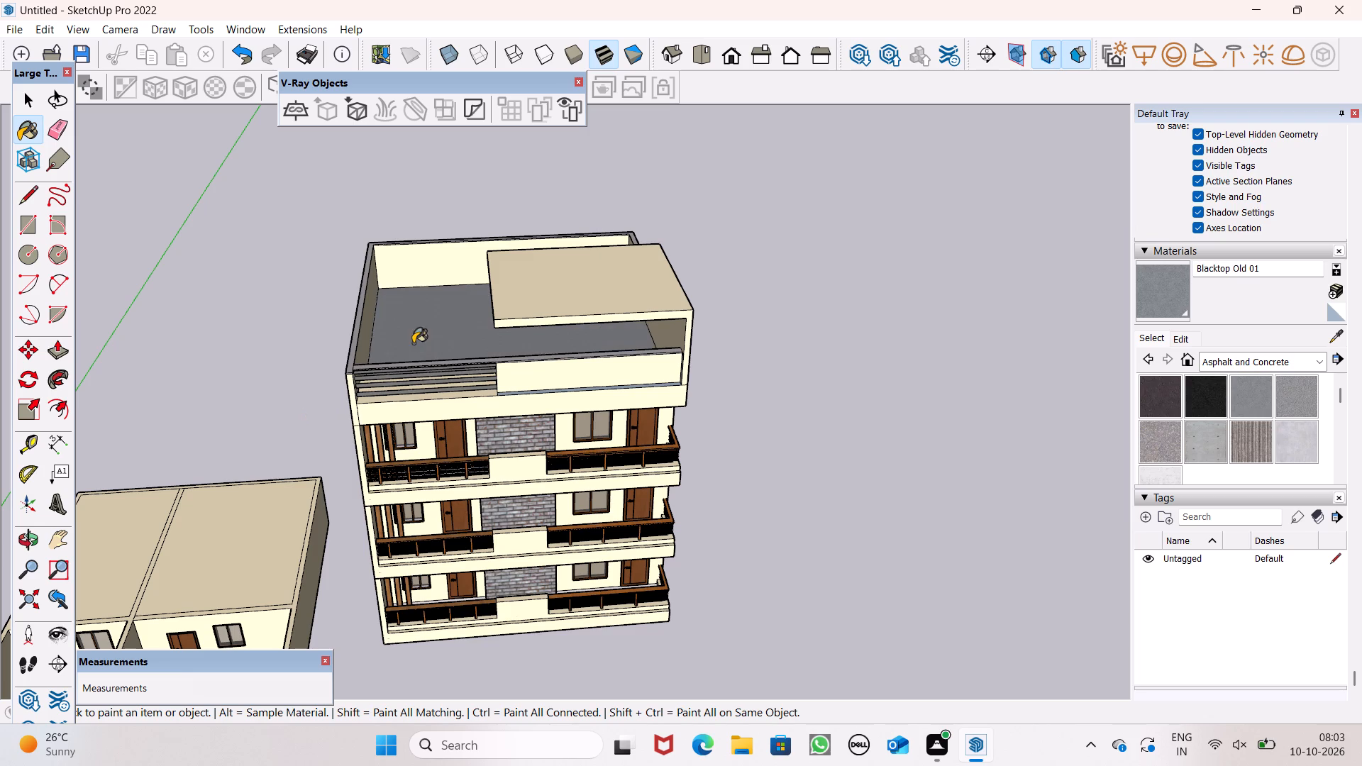
{"action": "key", "text": "space"}
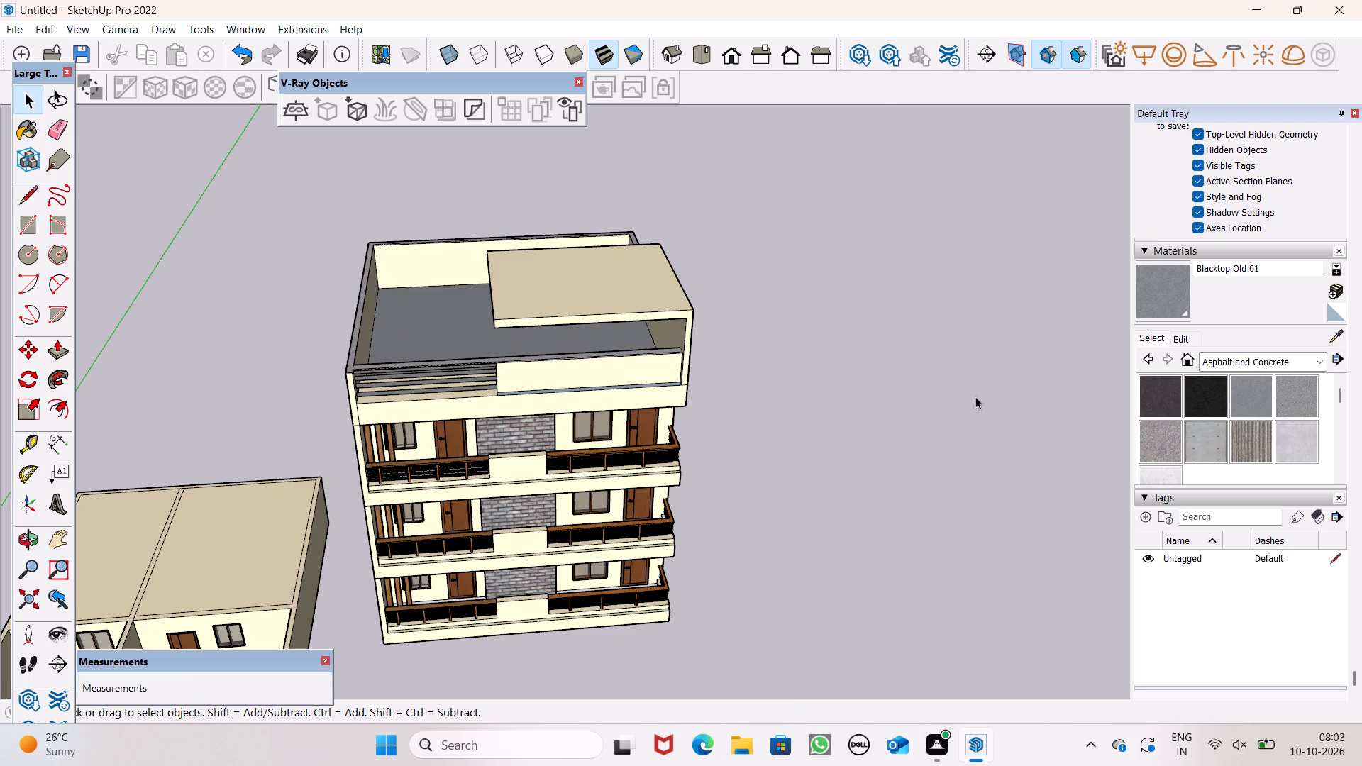
Search the 3D Warehouse components for "GATE" and look through the results for a suitable entrance gate.
{"action": "scroll", "coordinate": [1195, 302], "scroll_direction": "up", "scroll_amount": 7}
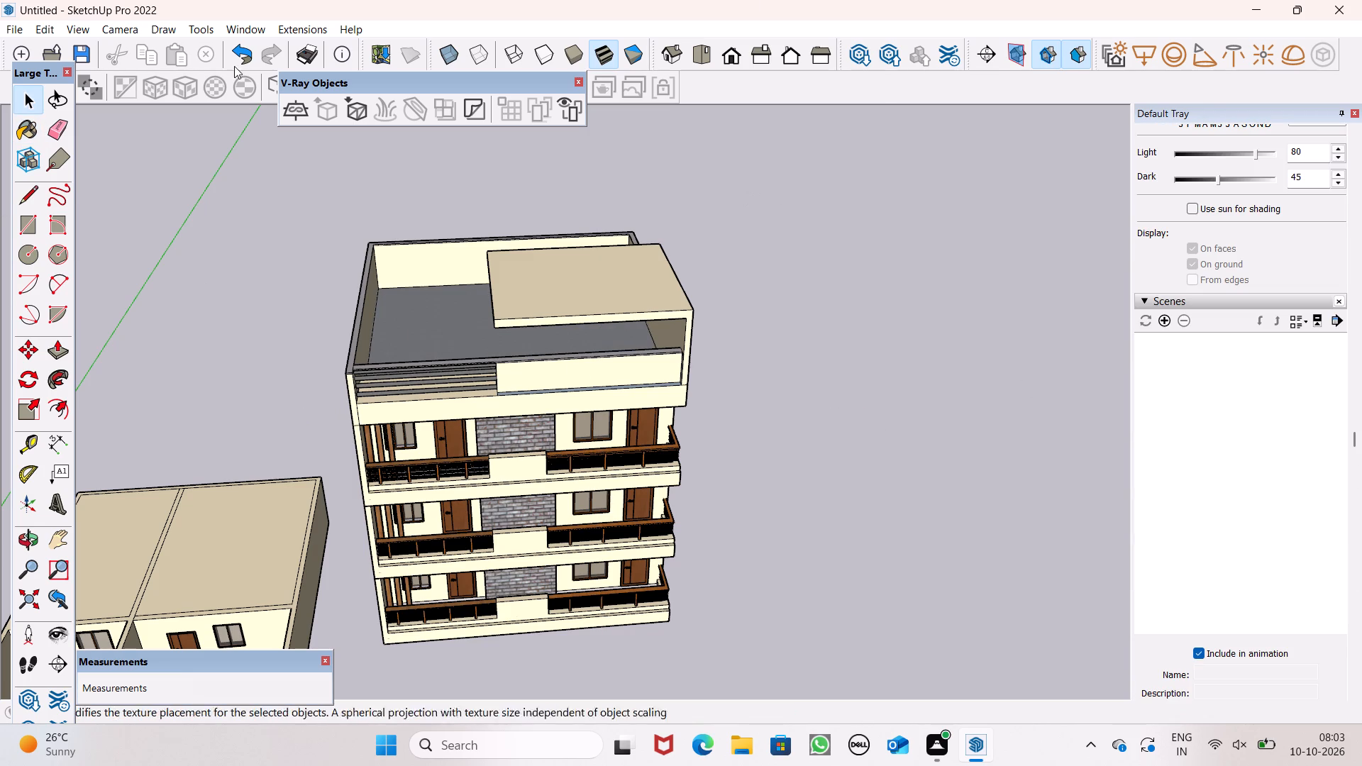
{"action": "scroll", "coordinate": [1323, 253], "scroll_direction": "up", "scroll_amount": 15}
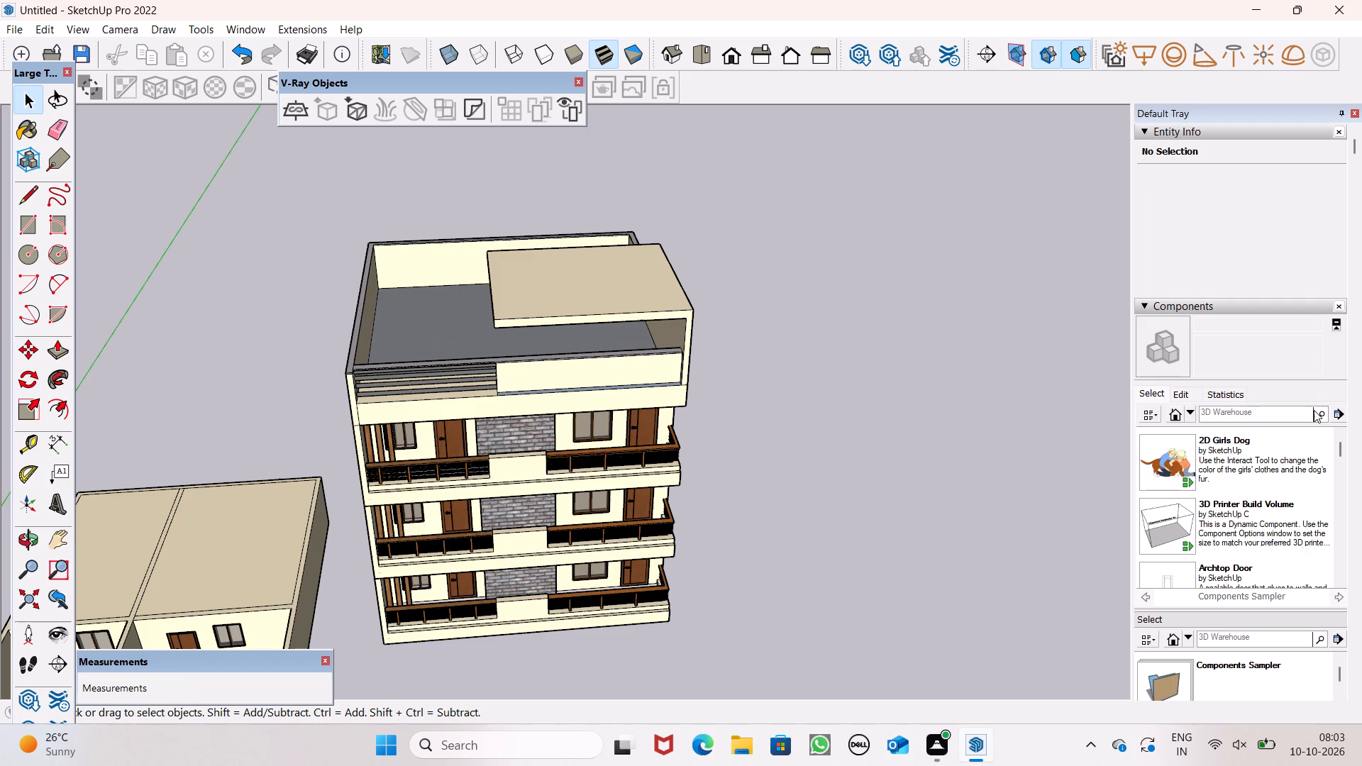
{"action": "left_click", "coordinate": [1273, 416]}
{"action": "type", "text": "GATE"}
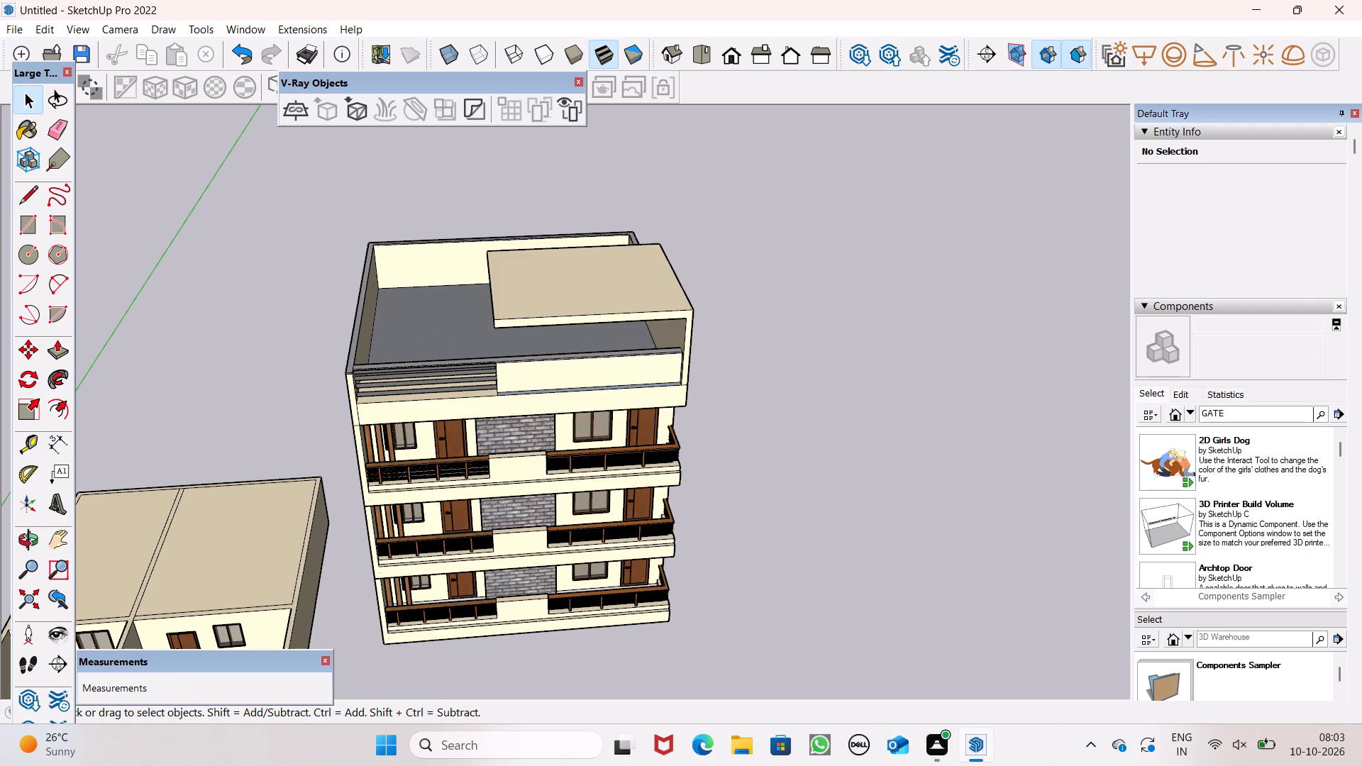
{"action": "key", "text": "Return"}
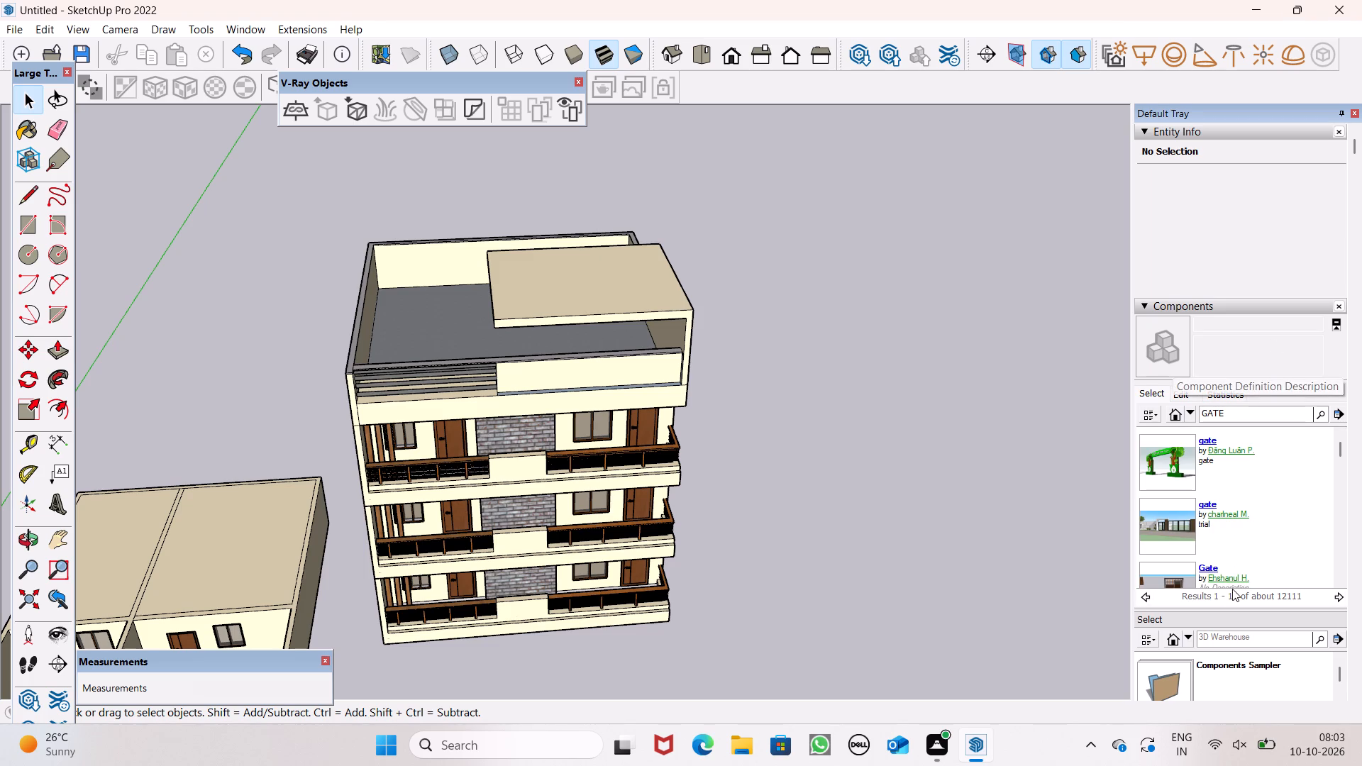
{"action": "scroll", "coordinate": [1219, 590], "scroll_direction": "down", "scroll_amount": 1}
{"action": "scroll", "coordinate": [1146, 505], "scroll_direction": "down", "scroll_amount": 1}
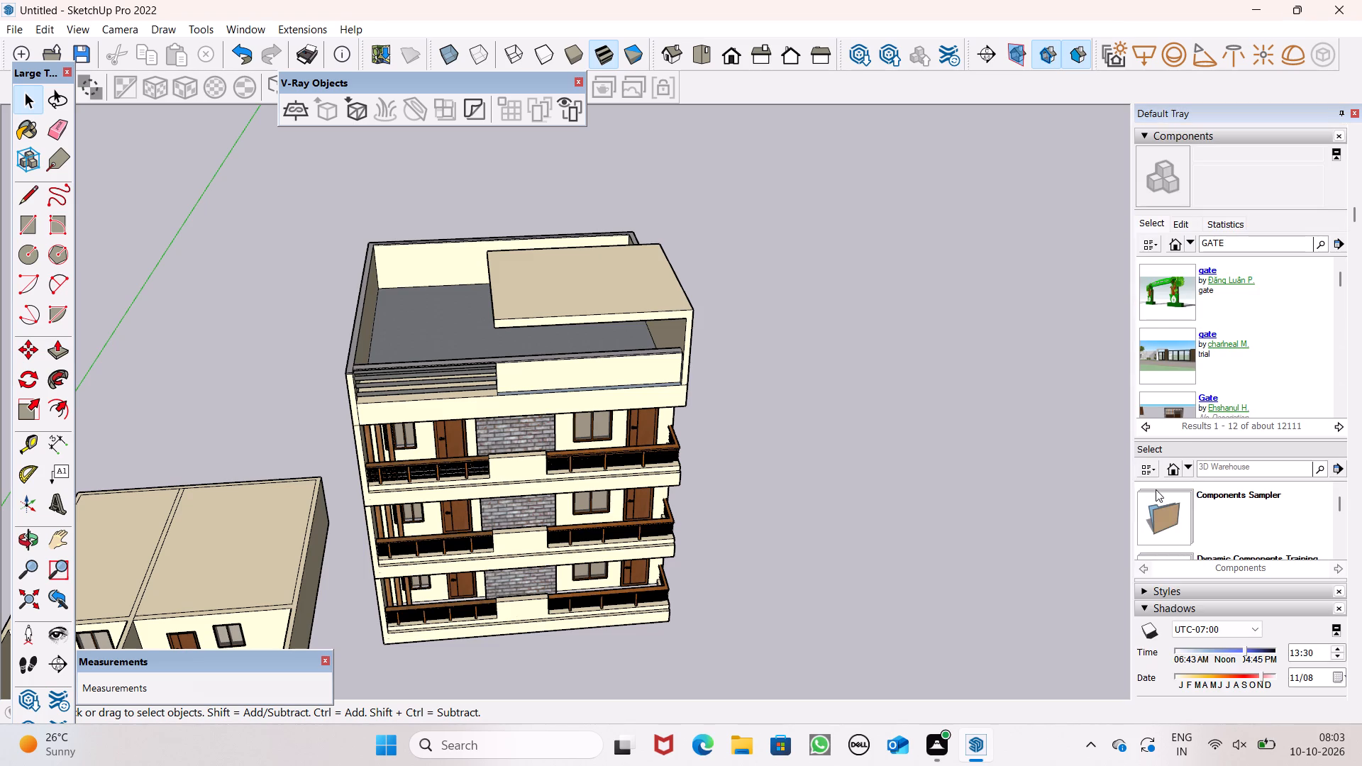
{"action": "scroll", "coordinate": [1153, 366], "scroll_direction": "down", "scroll_amount": 3}
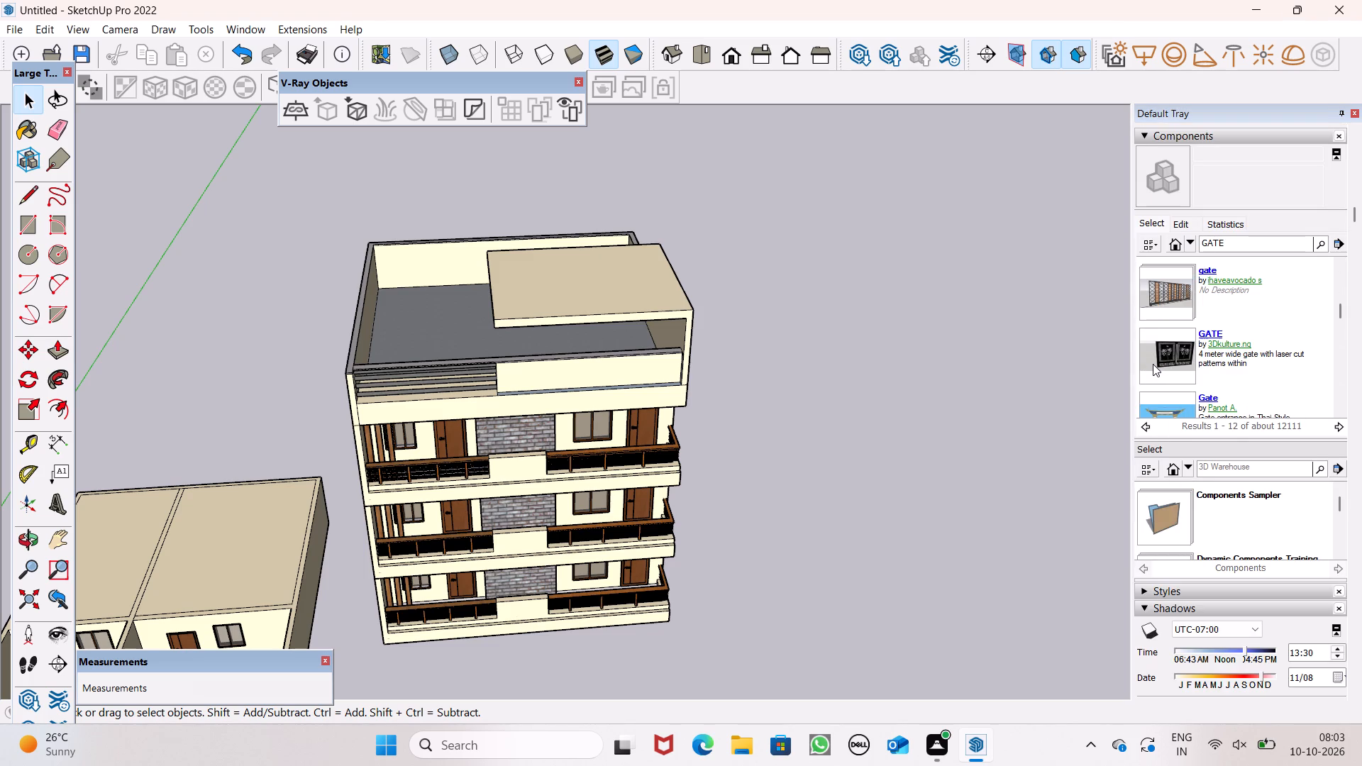
{"action": "scroll", "coordinate": [1153, 364], "scroll_direction": "down", "scroll_amount": 2}
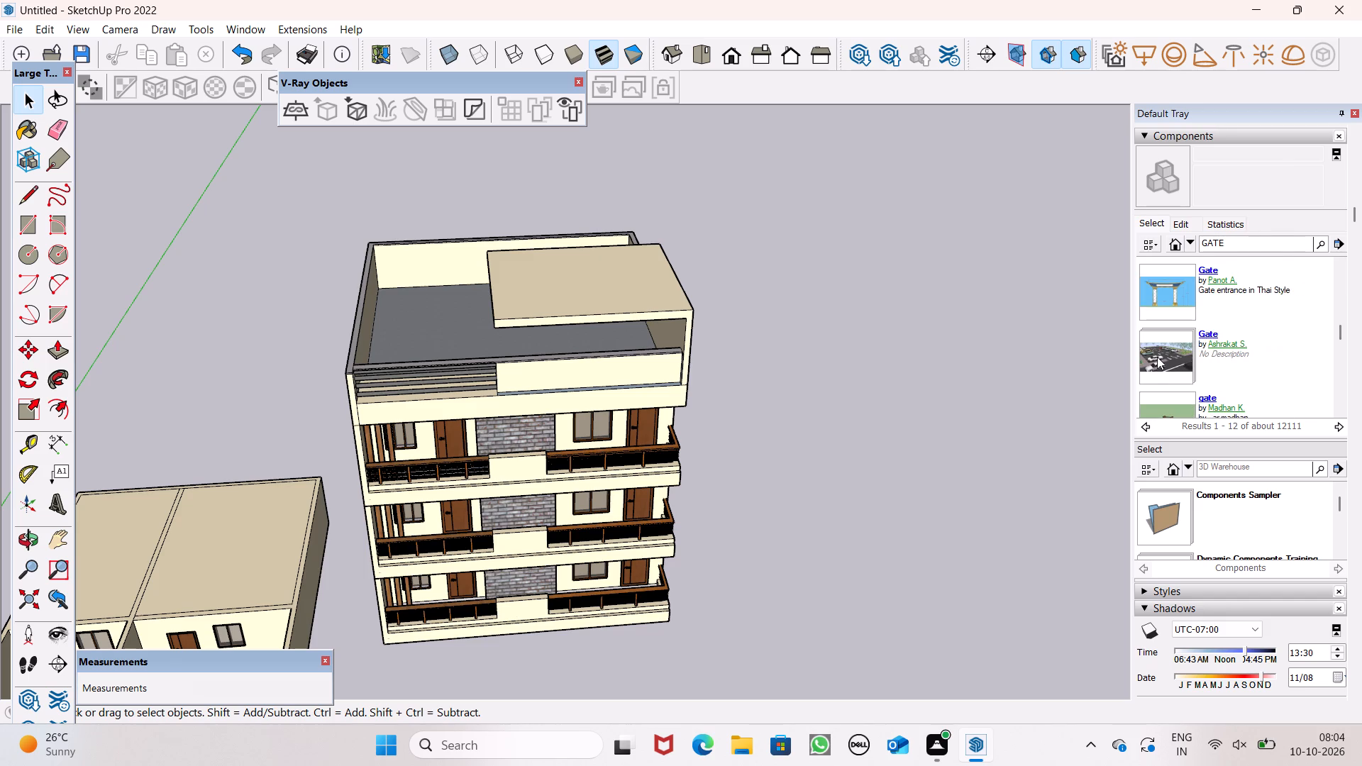
{"action": "scroll", "coordinate": [1186, 318], "scroll_direction": "down", "scroll_amount": 2}
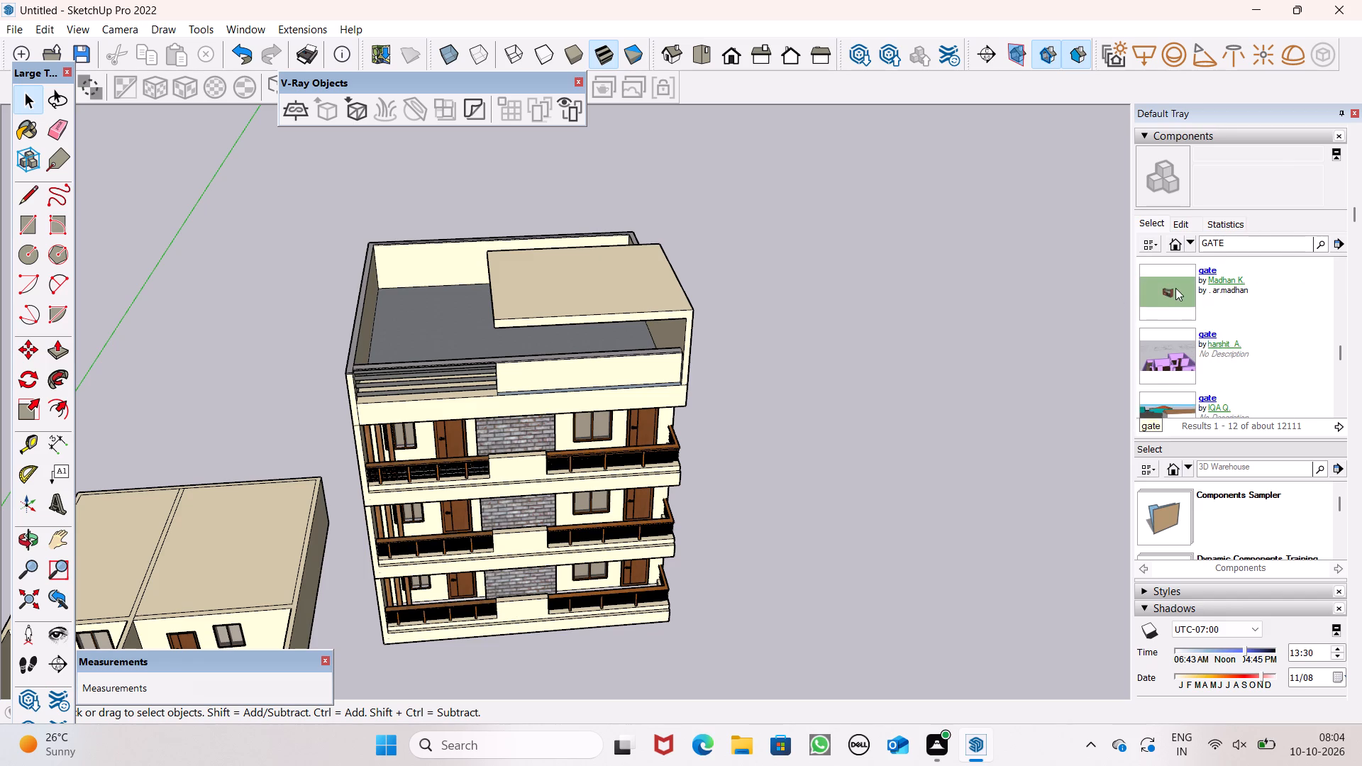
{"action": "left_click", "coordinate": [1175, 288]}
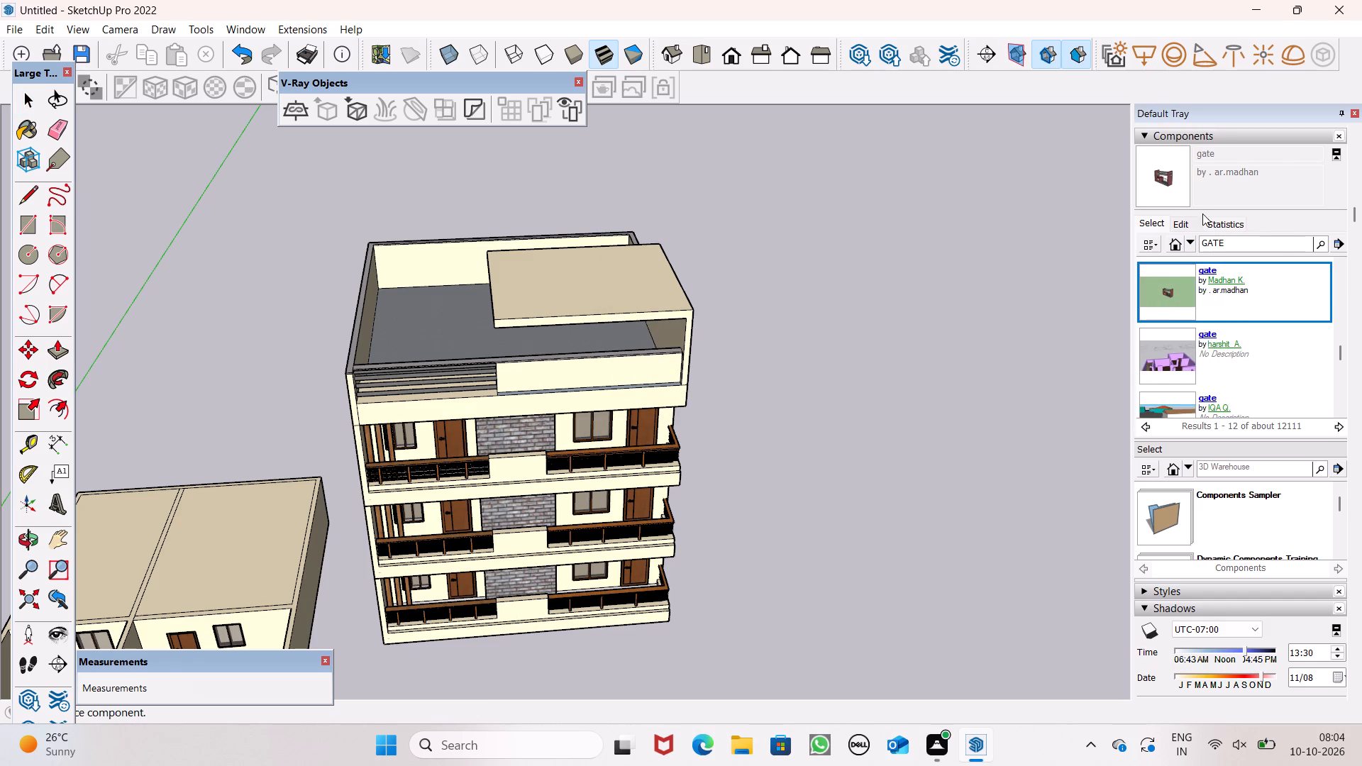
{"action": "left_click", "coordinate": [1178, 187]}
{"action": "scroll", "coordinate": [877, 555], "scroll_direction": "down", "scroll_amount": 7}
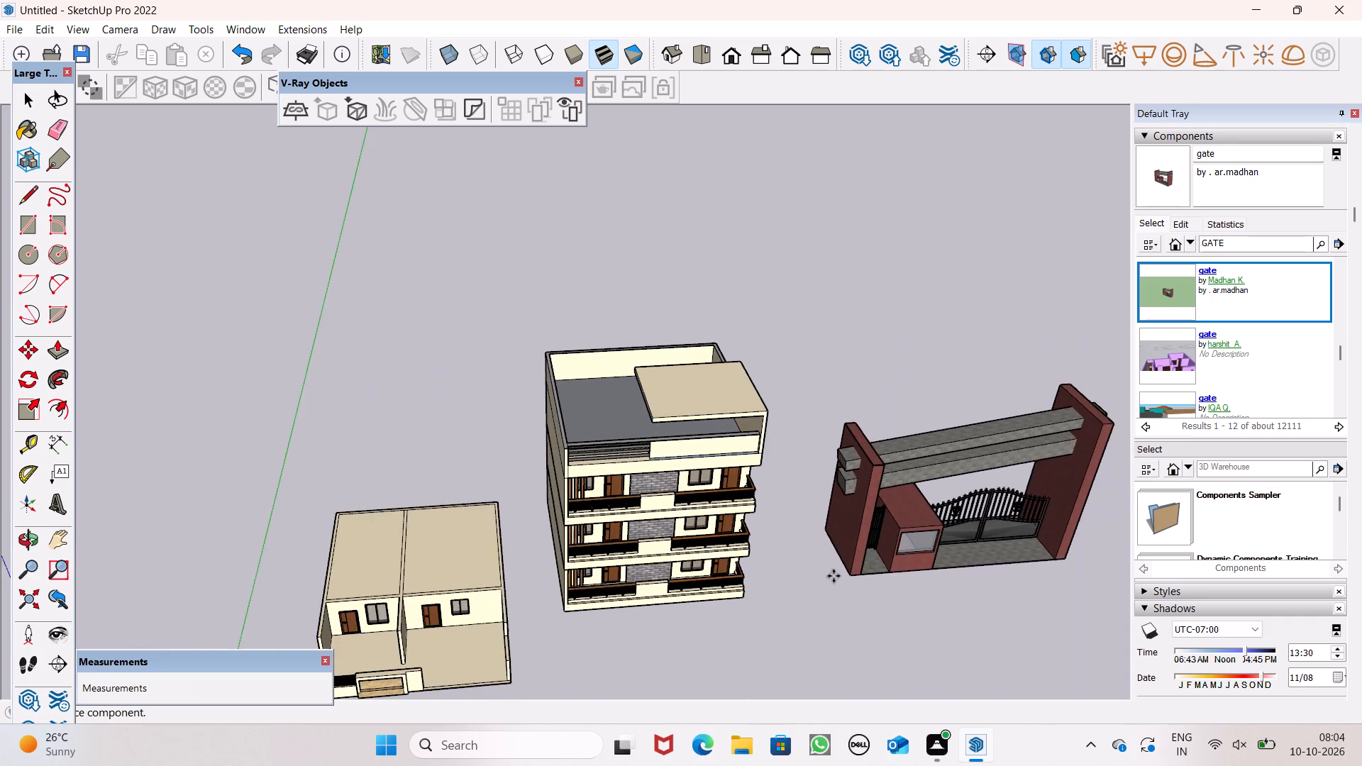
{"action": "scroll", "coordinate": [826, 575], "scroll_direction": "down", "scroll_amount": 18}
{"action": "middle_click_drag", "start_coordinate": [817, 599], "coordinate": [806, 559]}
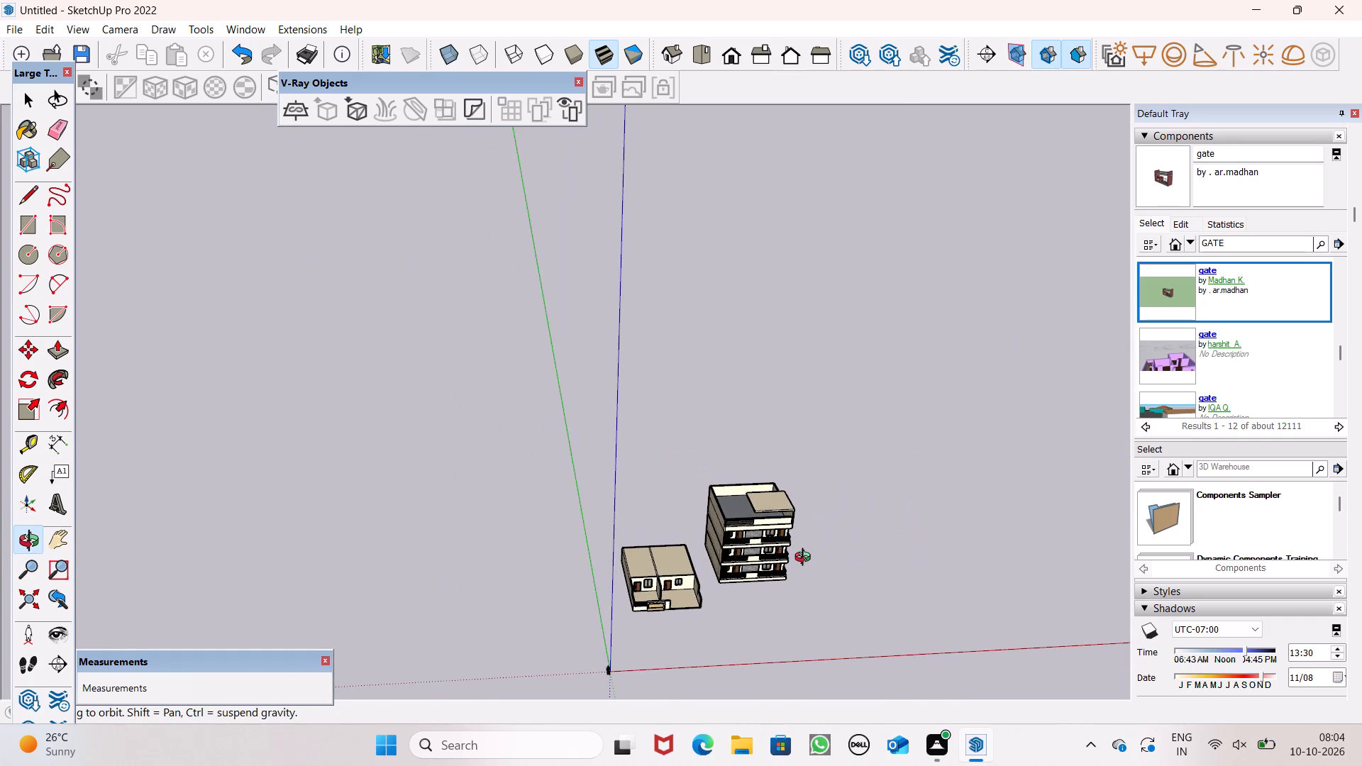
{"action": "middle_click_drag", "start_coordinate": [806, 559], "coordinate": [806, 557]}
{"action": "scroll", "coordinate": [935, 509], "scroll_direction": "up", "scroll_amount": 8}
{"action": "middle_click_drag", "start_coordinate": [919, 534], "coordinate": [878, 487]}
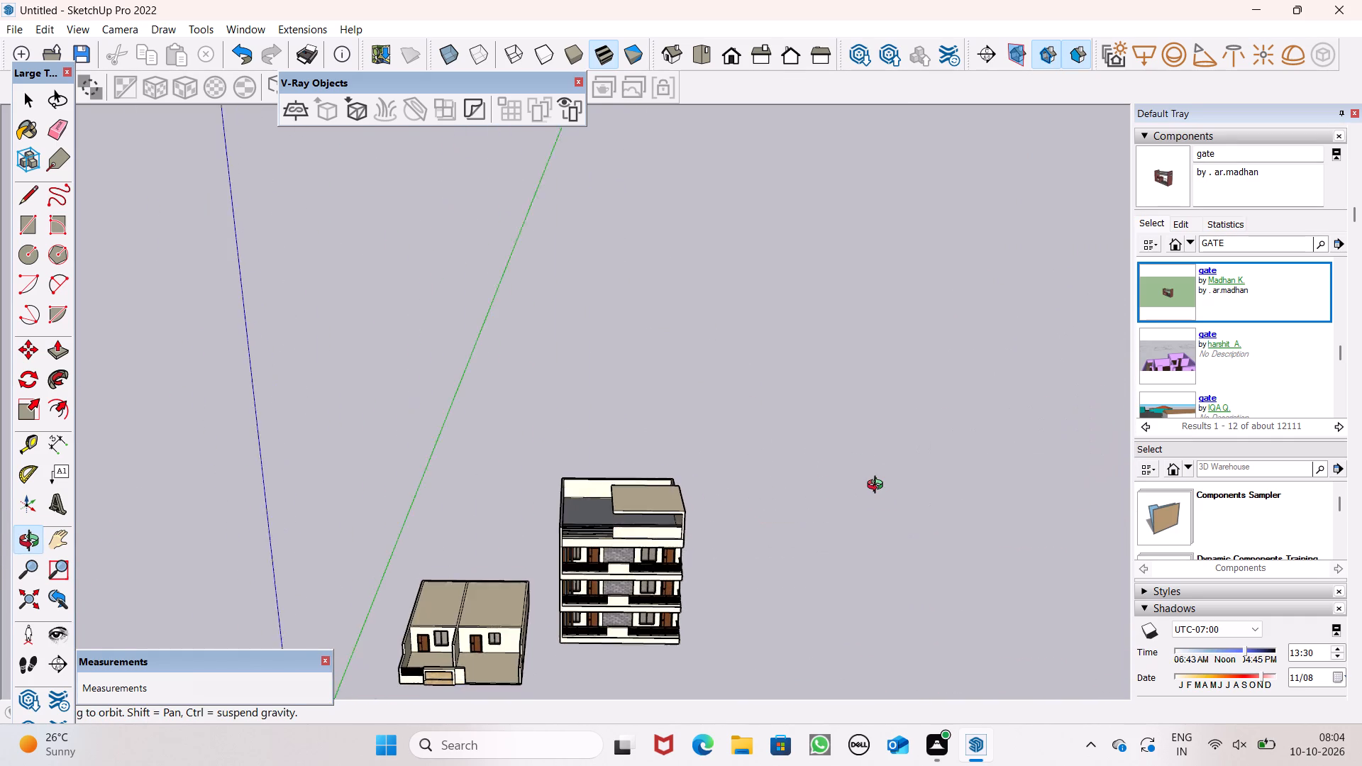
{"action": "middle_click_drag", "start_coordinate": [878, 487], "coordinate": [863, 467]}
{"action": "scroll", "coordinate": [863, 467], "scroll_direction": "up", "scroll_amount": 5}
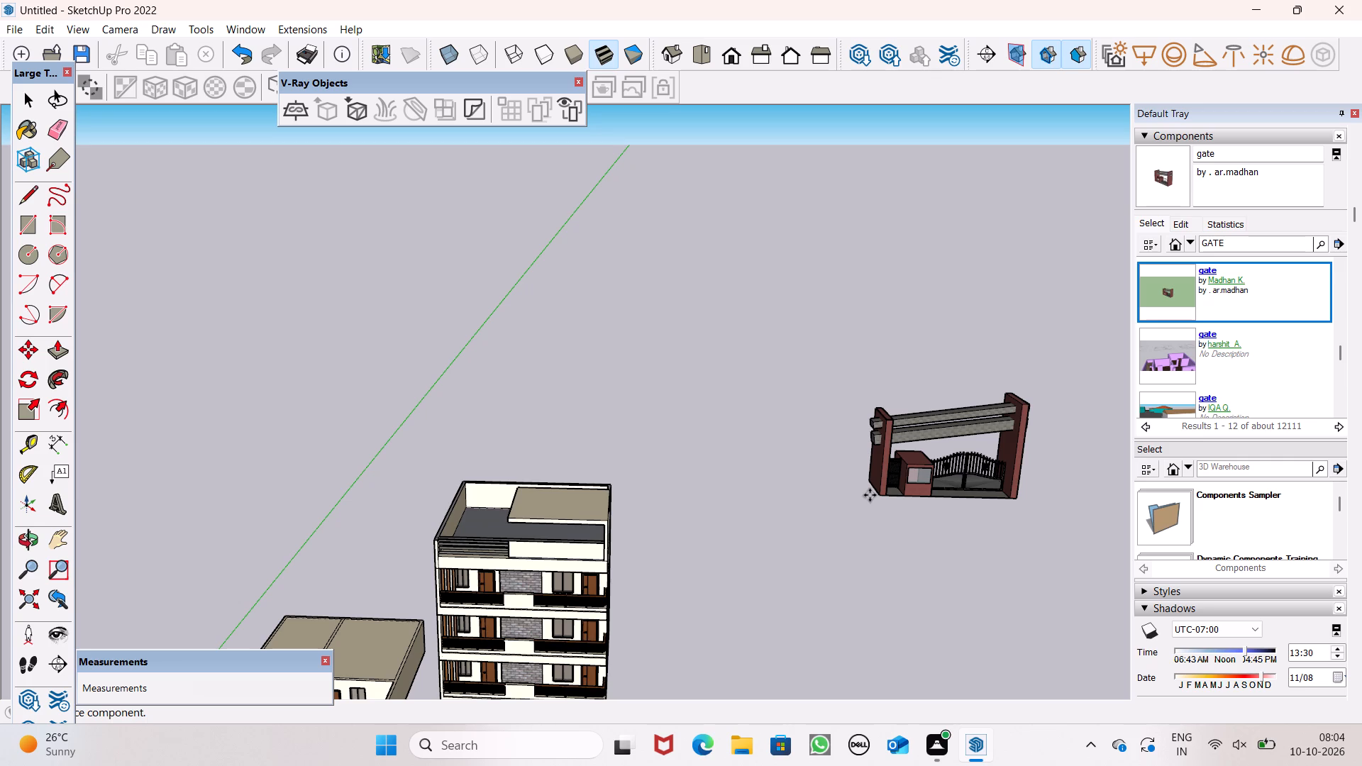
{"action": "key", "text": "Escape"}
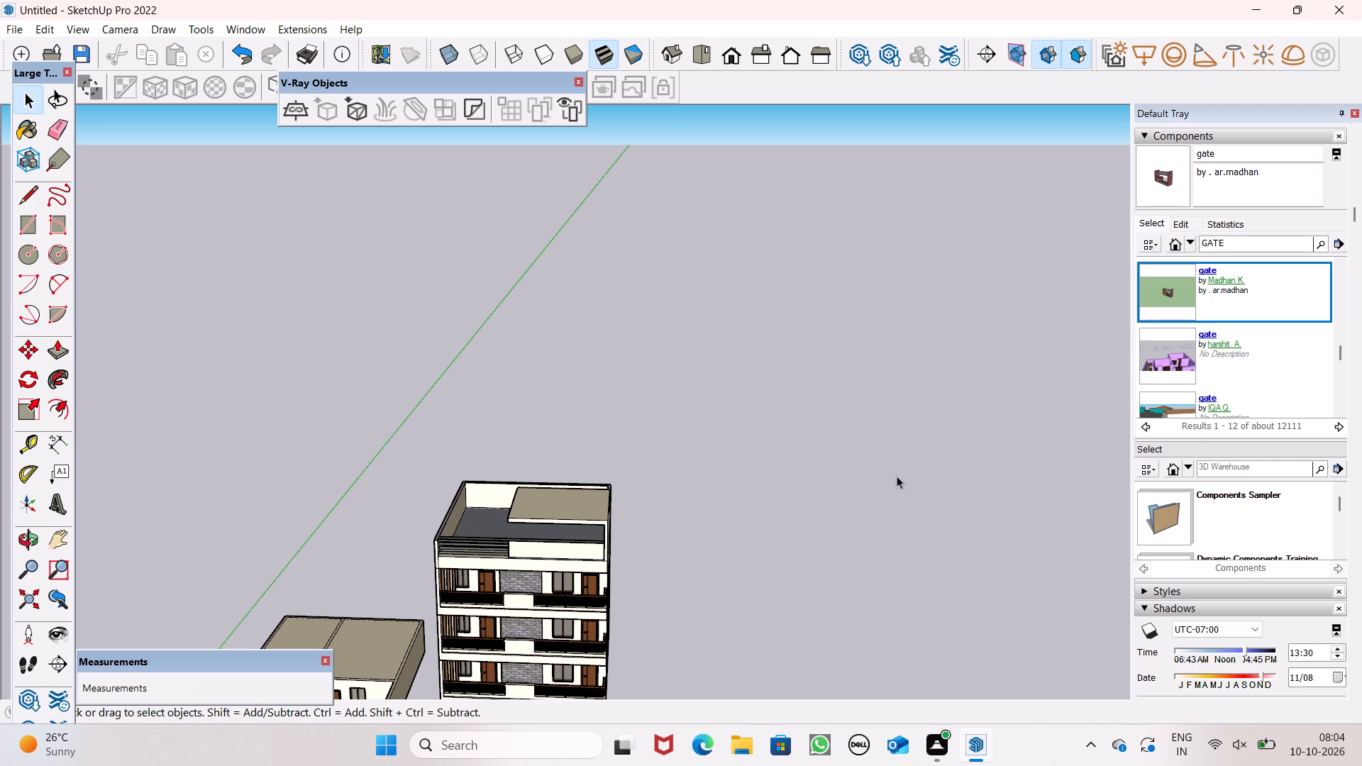
Insert the Wrought-iron gates component in the front opening of the single-storey house, with its end pillar against the plain wall section.
{"action": "scroll", "coordinate": [1222, 365], "scroll_direction": "down", "scroll_amount": 3}
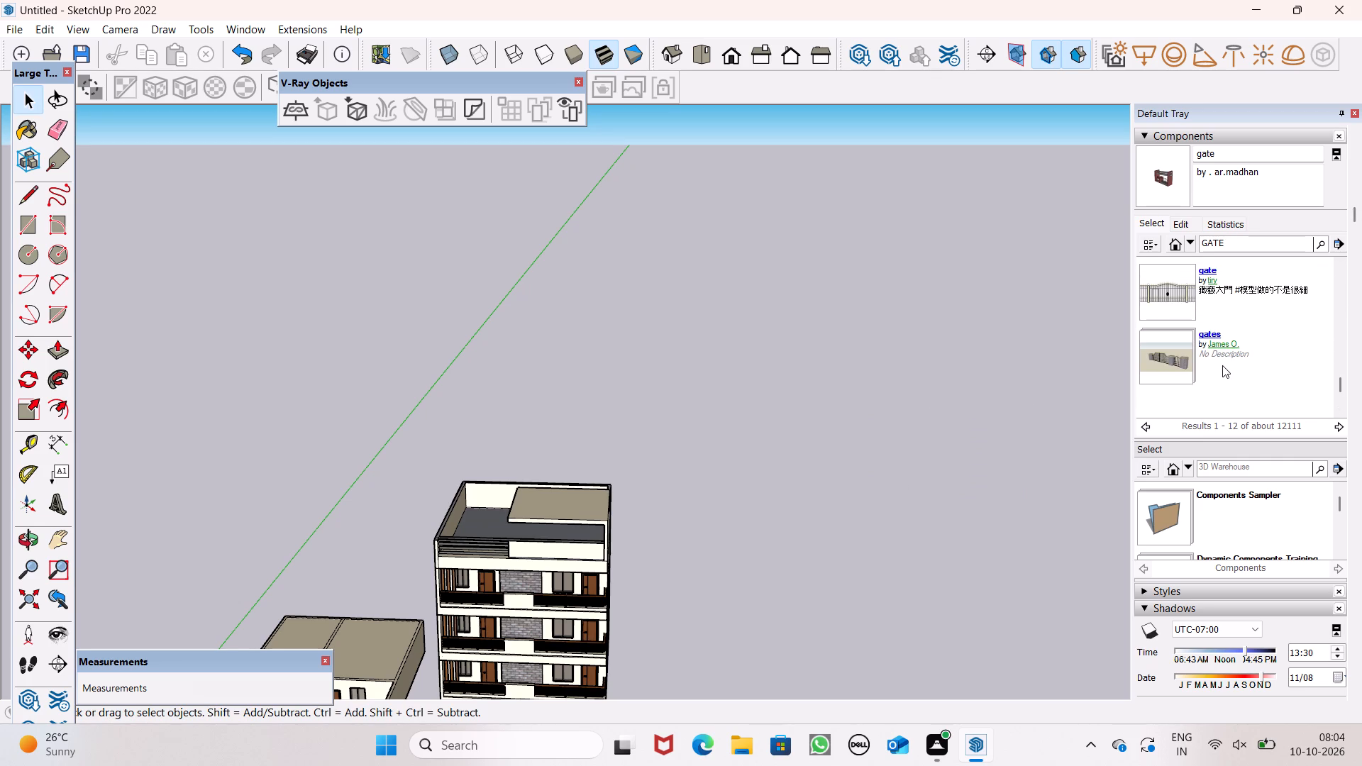
{"action": "scroll", "coordinate": [1222, 365], "scroll_direction": "down", "scroll_amount": 1}
{"action": "left_click", "coordinate": [1158, 306]}
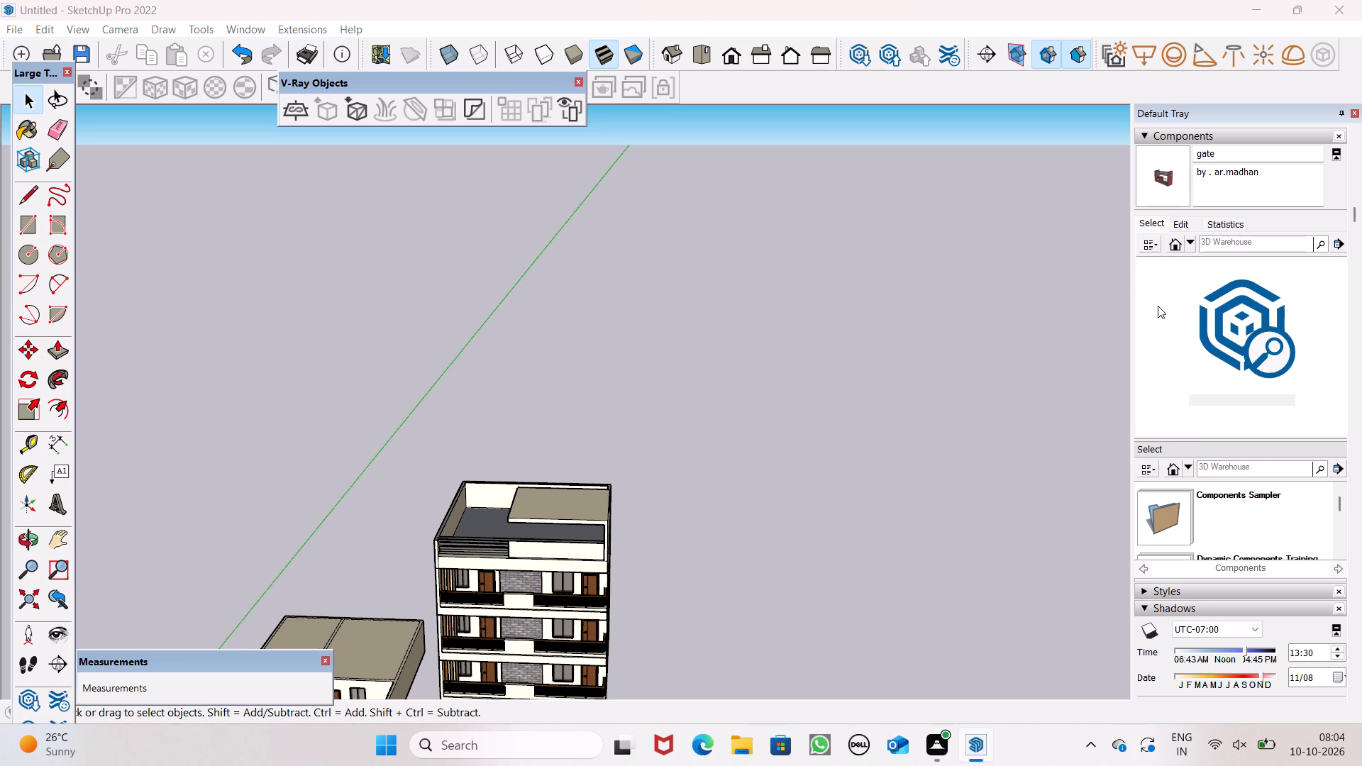
{"action": "scroll", "coordinate": [1173, 309], "scroll_direction": "up", "scroll_amount": 2}
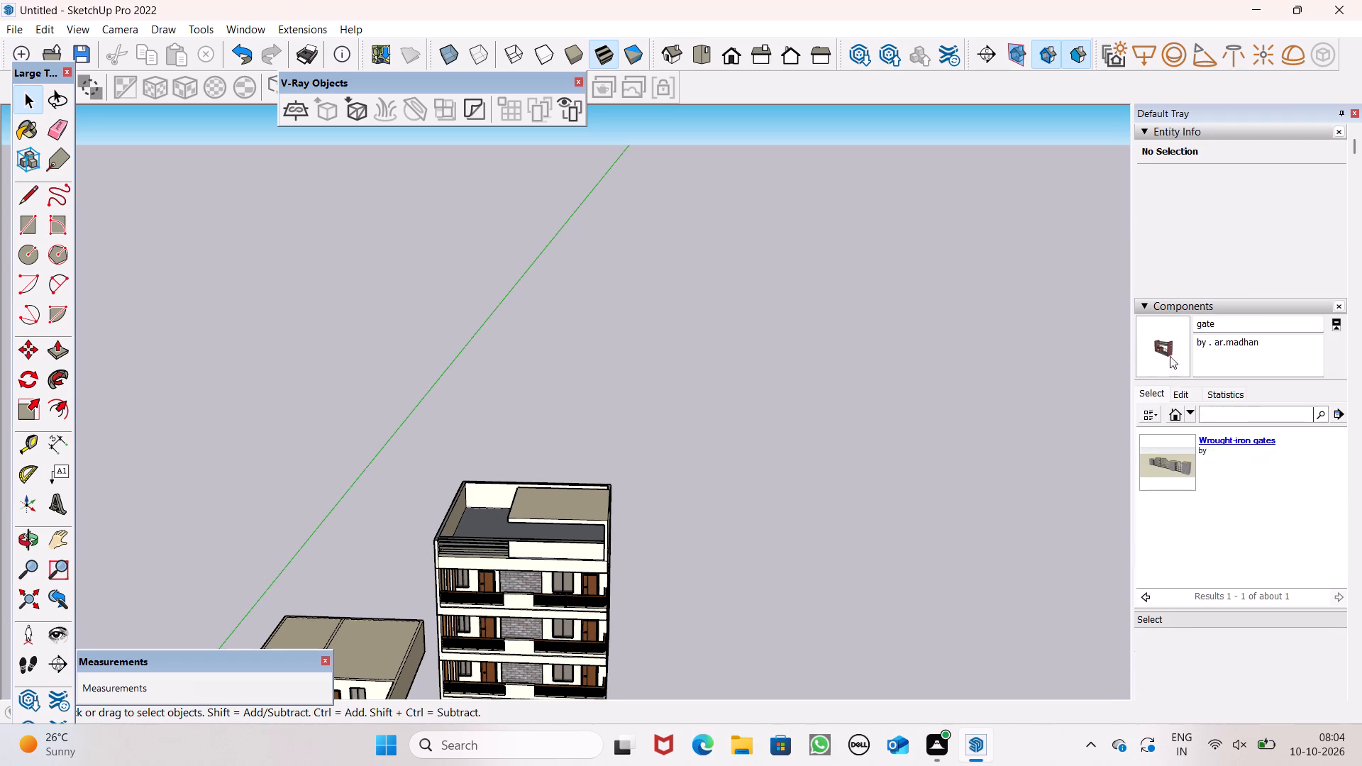
{"action": "left_click", "coordinate": [1184, 452]}
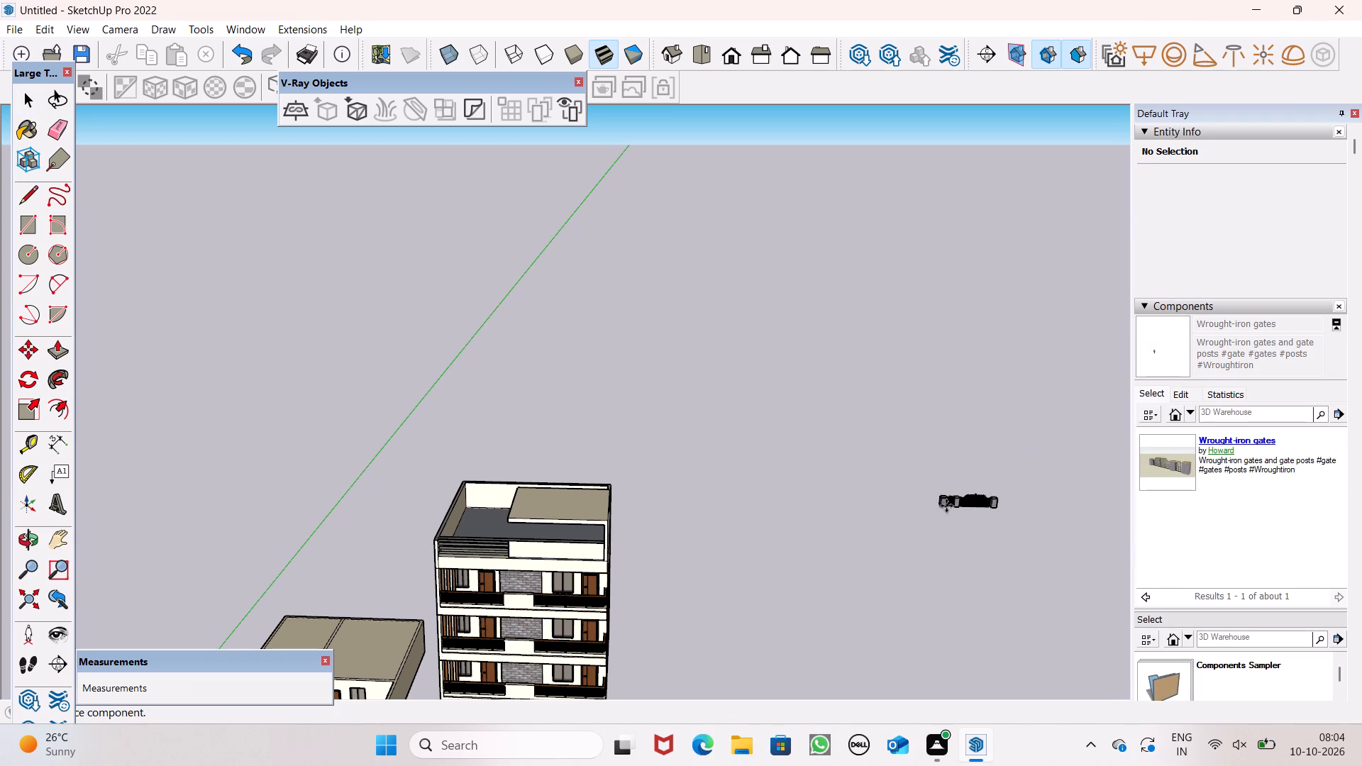
{"action": "scroll", "coordinate": [948, 407], "scroll_direction": "down", "scroll_amount": 14}
{"action": "scroll", "coordinate": [553, 607], "scroll_direction": "up", "scroll_amount": 5}
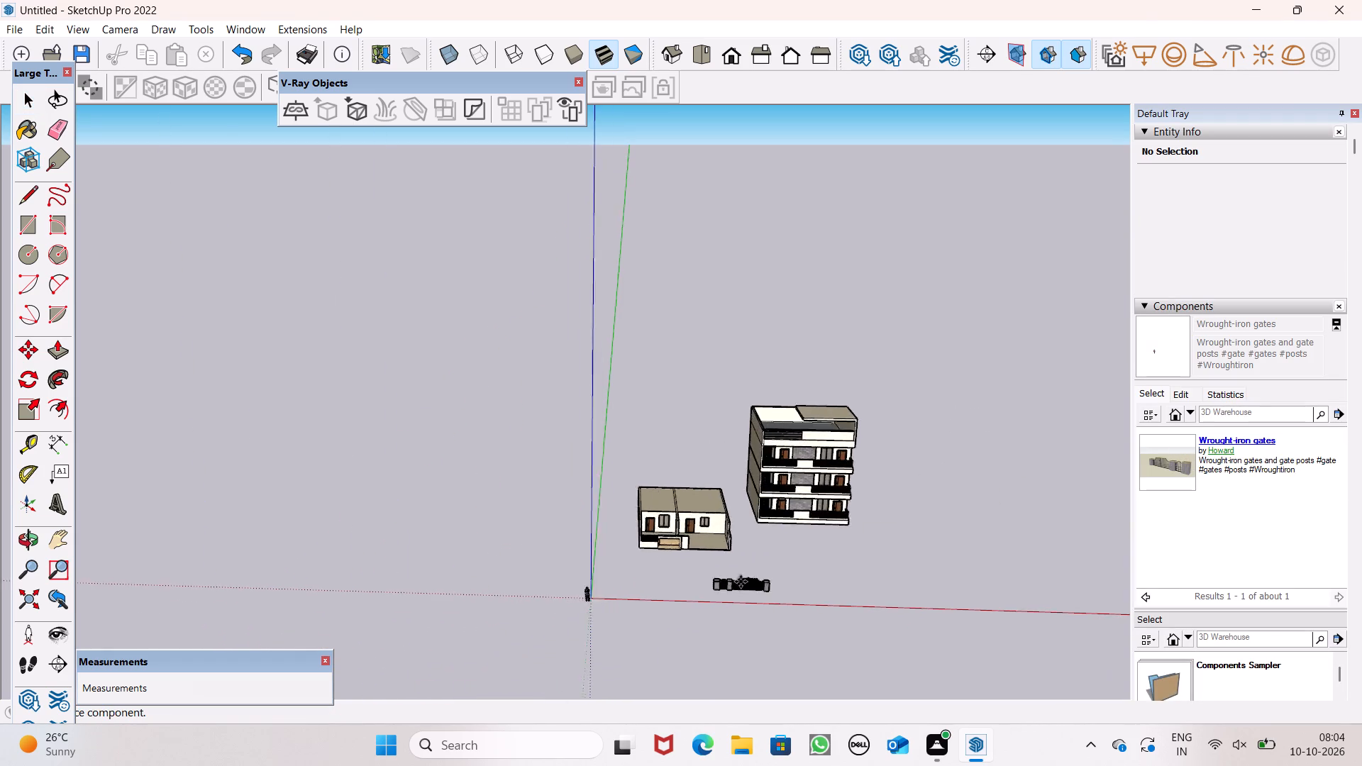
{"action": "scroll", "coordinate": [741, 582], "scroll_direction": "up", "scroll_amount": 3}
{"action": "scroll", "coordinate": [687, 543], "scroll_direction": "up", "scroll_amount": 20}
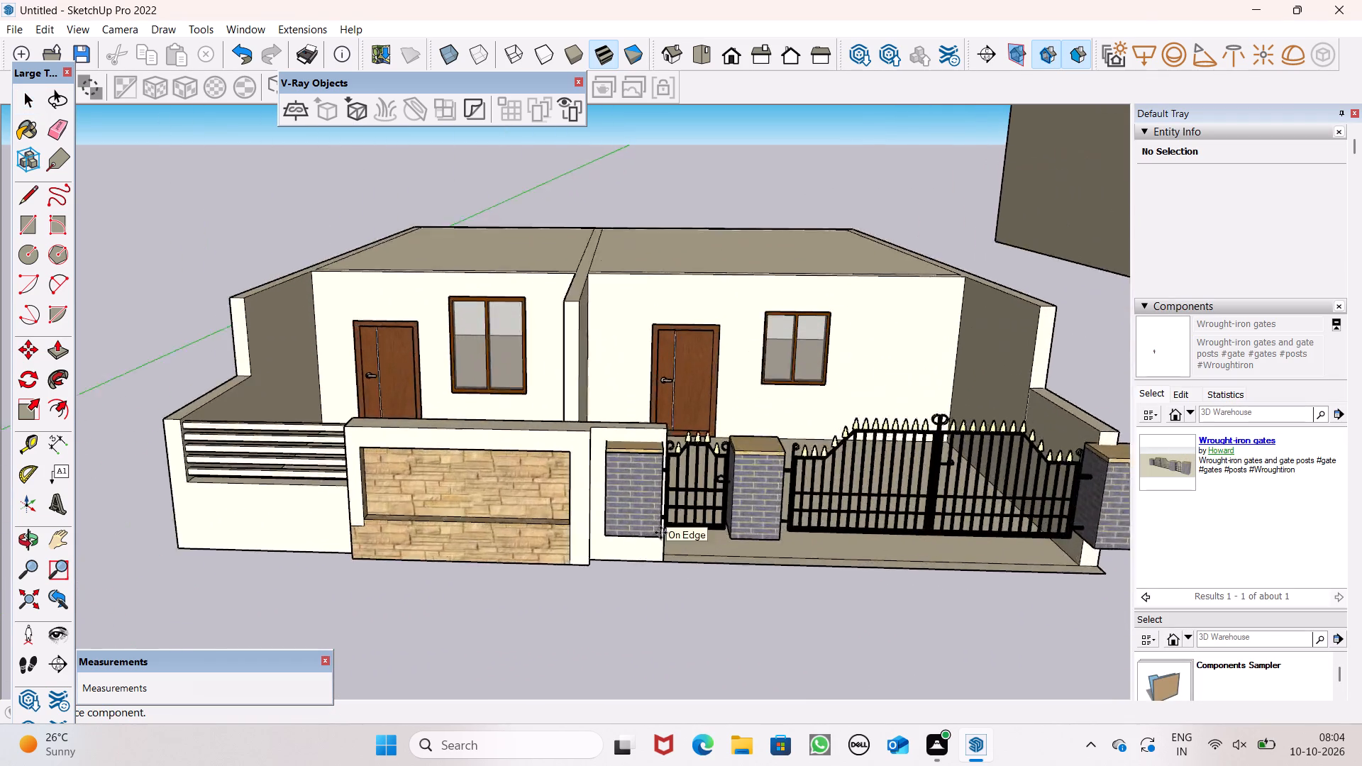
{"action": "scroll", "coordinate": [660, 533], "scroll_direction": "up", "scroll_amount": 4}
{"action": "scroll", "coordinate": [714, 565], "scroll_direction": "down", "scroll_amount": 6}
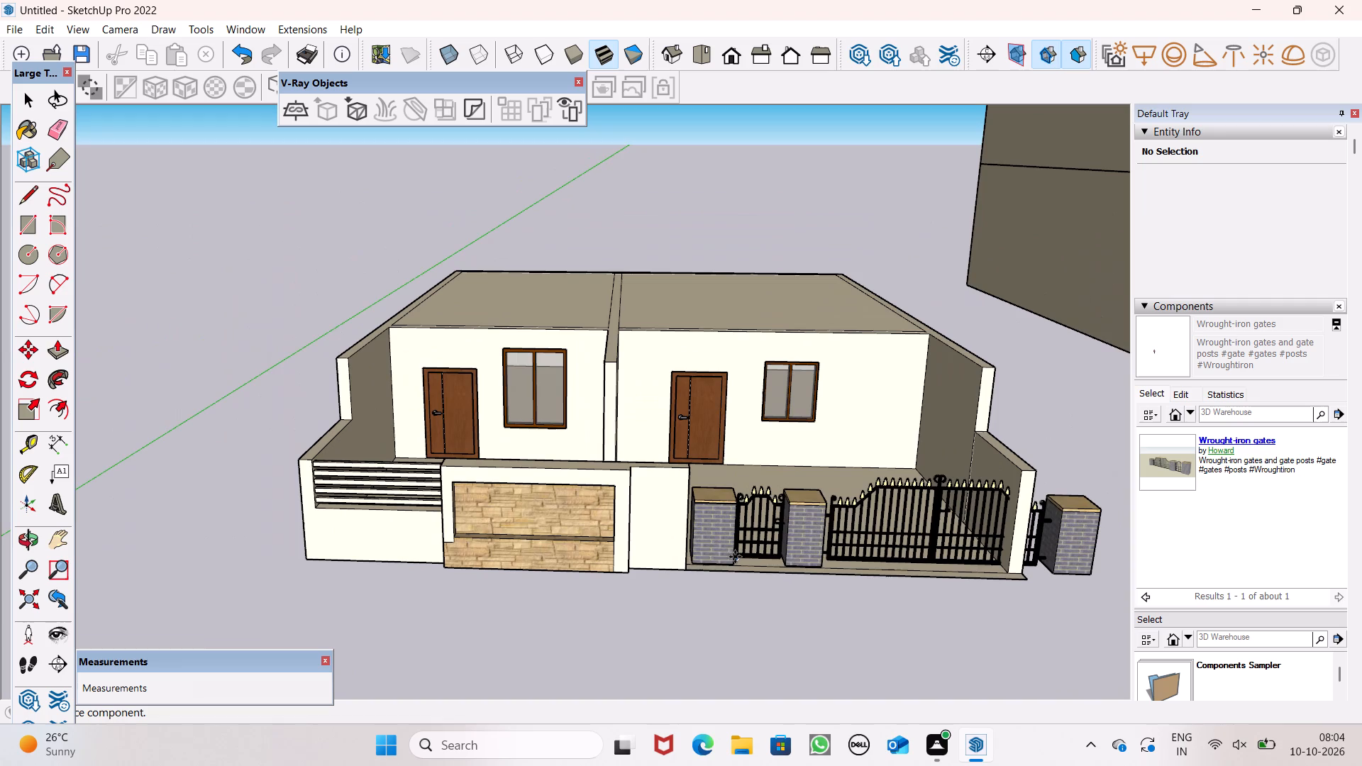
{"action": "scroll", "coordinate": [726, 562], "scroll_direction": "up", "scroll_amount": 6}
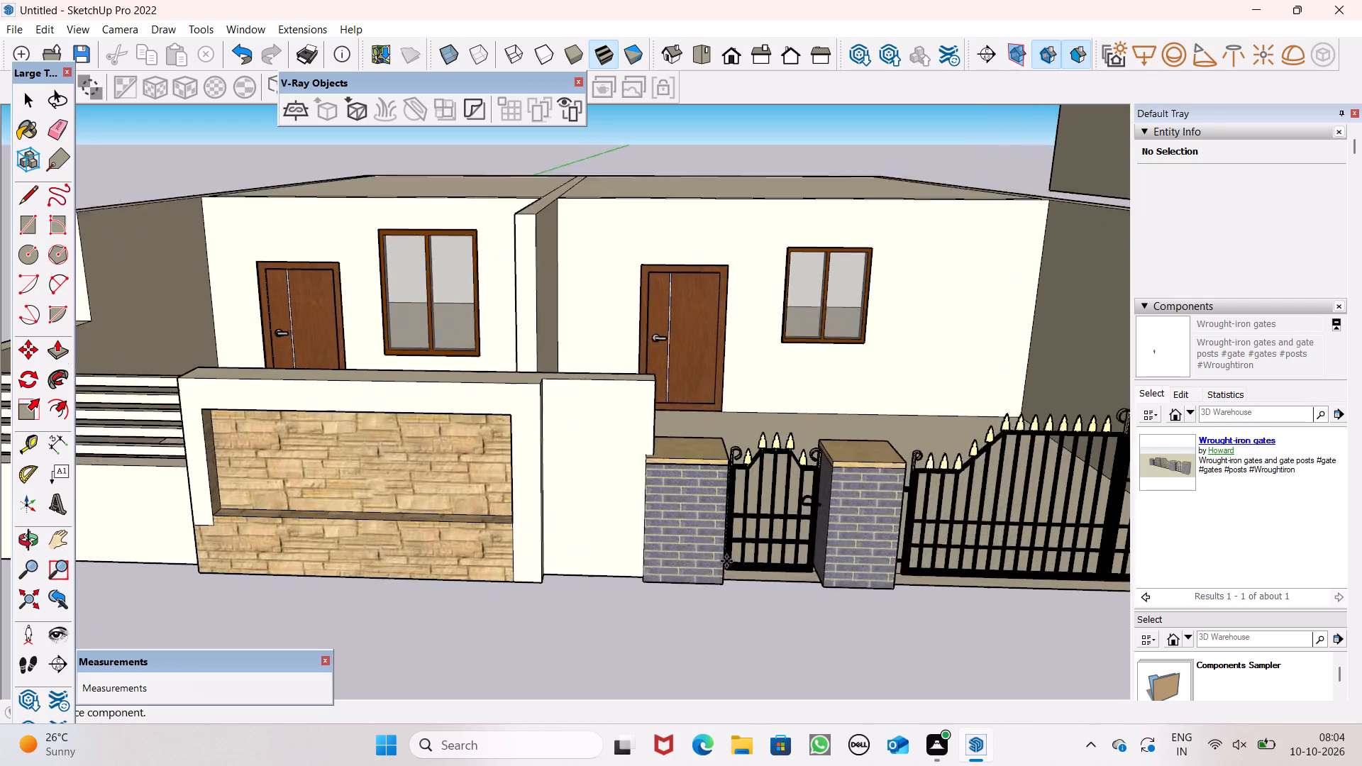
{"action": "scroll", "coordinate": [726, 561], "scroll_direction": "up", "scroll_amount": 2}
{"action": "left_click", "coordinate": [733, 565]}
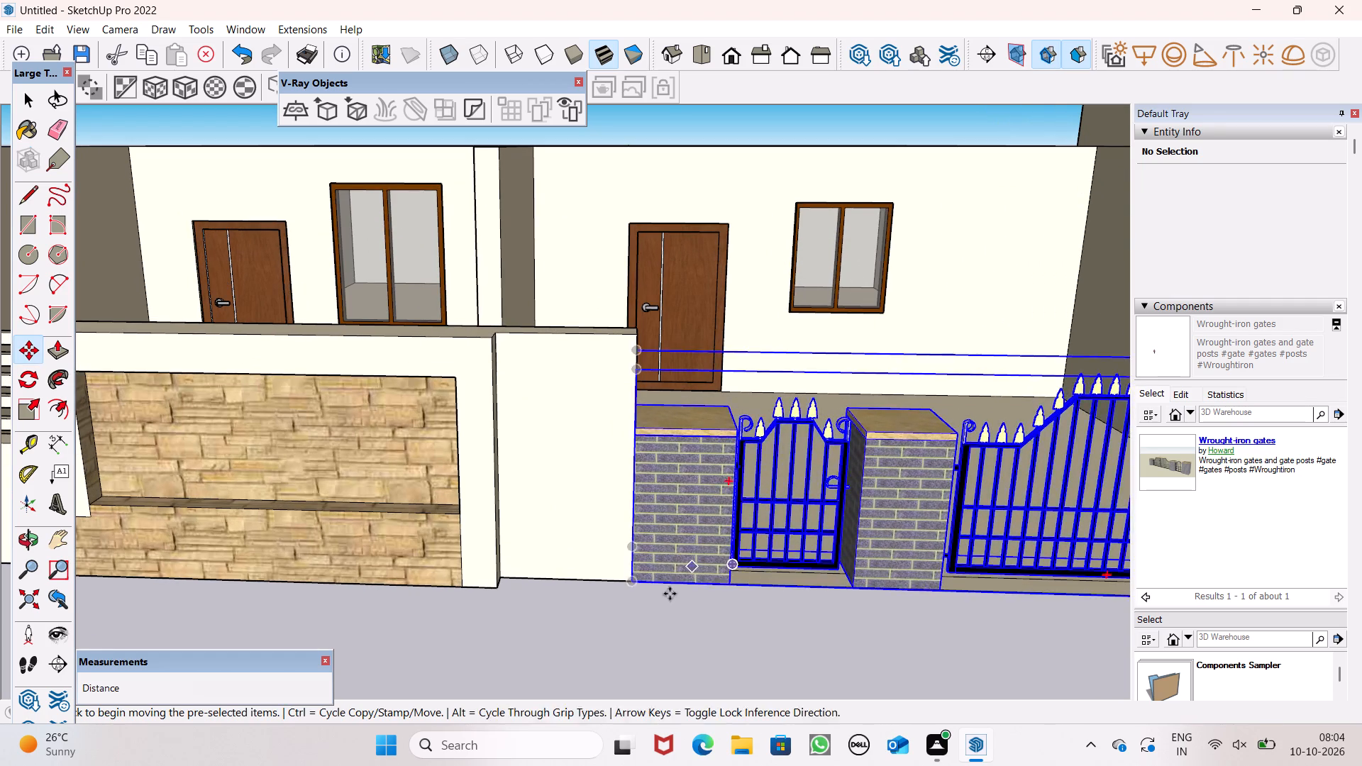
Narrow the gate along the red axis by about 0.81 and again by about 0.92 so it ends inside the side boundary wall.
{"action": "scroll", "coordinate": [664, 604], "scroll_direction": "down", "scroll_amount": 7}
{"action": "scroll", "coordinate": [777, 605], "scroll_direction": "down", "scroll_amount": 6}
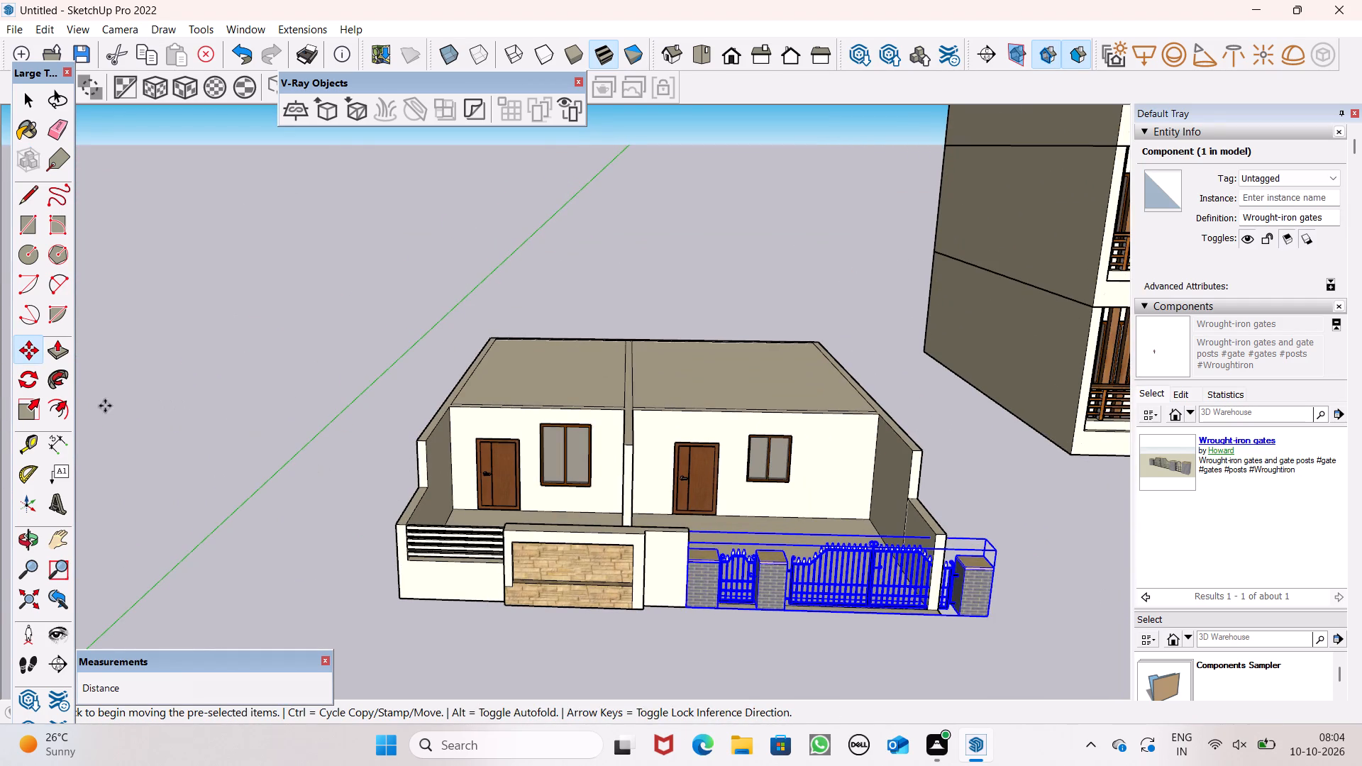
{"action": "left_click", "coordinate": [18, 406]}
{"action": "middle_click_drag", "start_coordinate": [953, 601], "coordinate": [661, 549]}
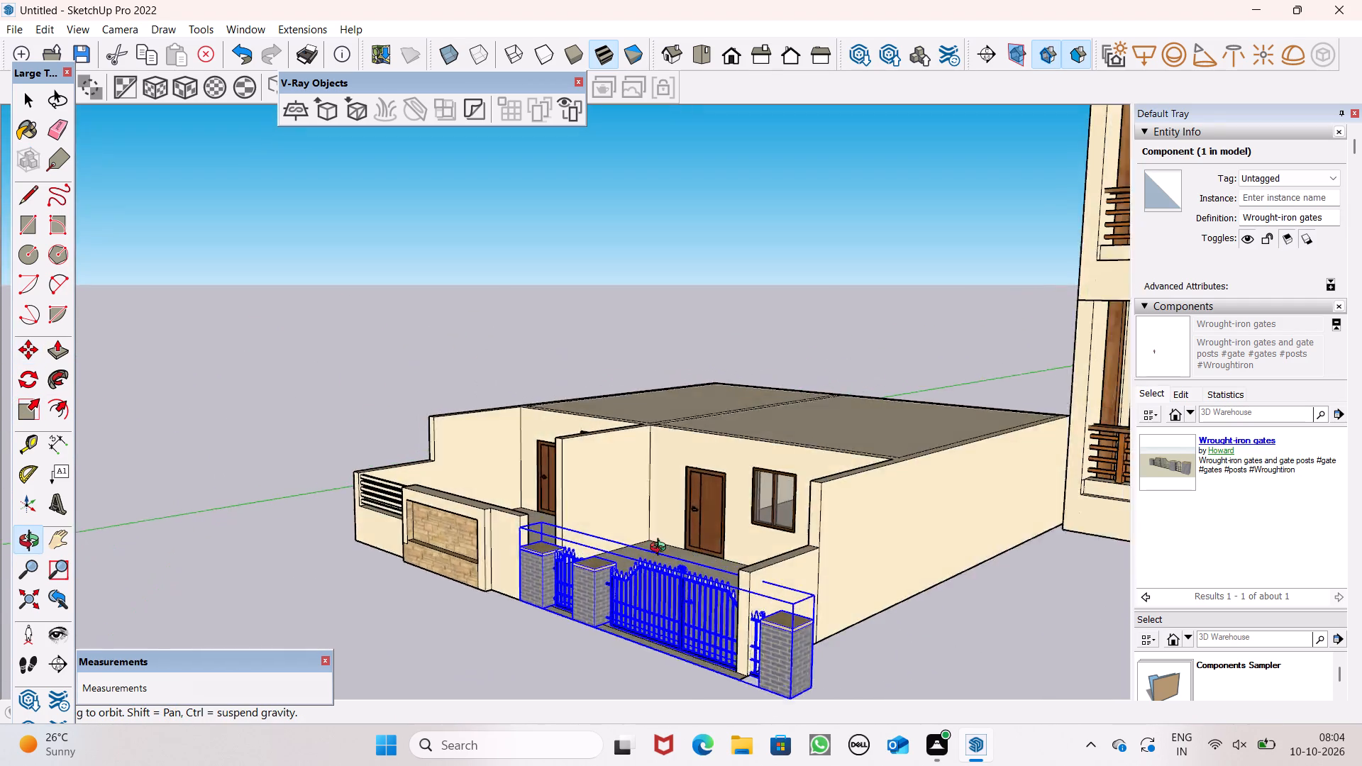
{"action": "middle_click_drag", "start_coordinate": [661, 549], "coordinate": [598, 536]}
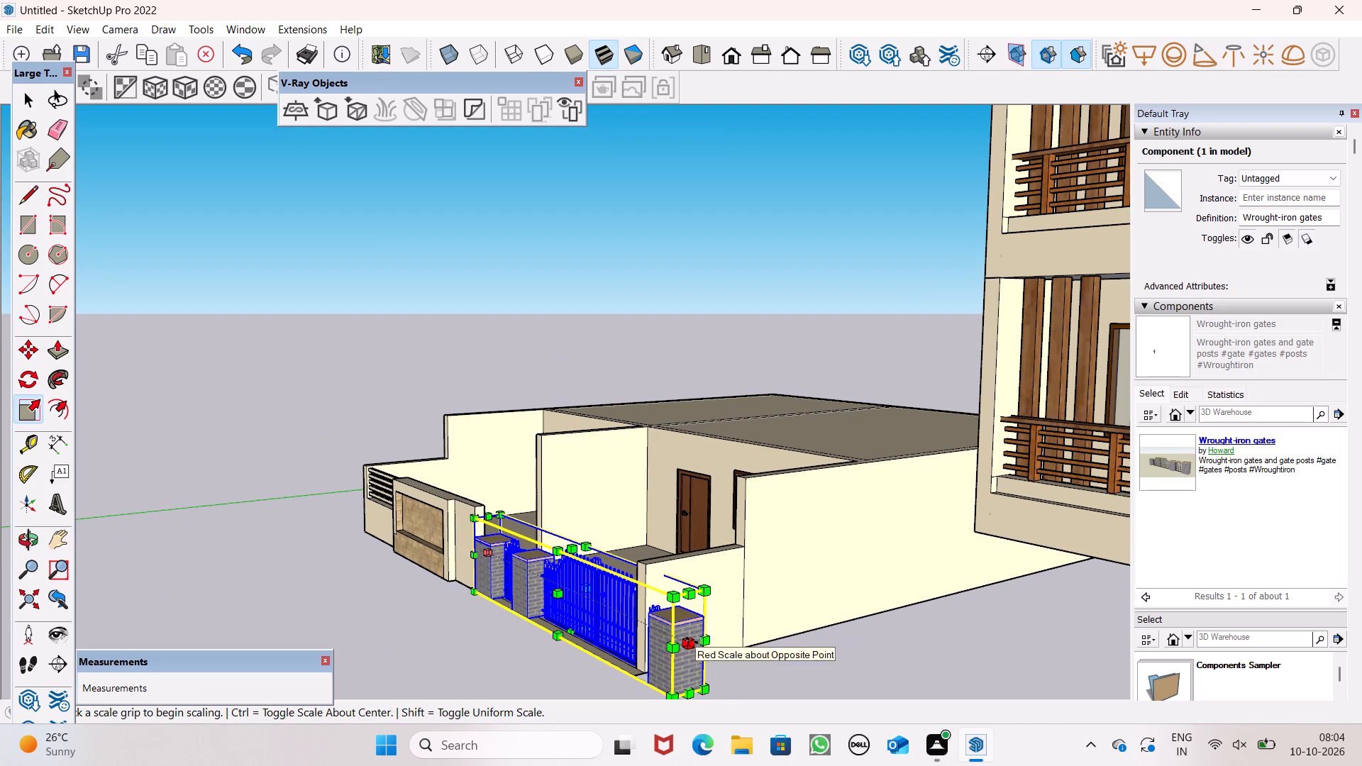
{"action": "left_click_drag", "start_coordinate": [692, 640], "coordinate": [638, 597]}
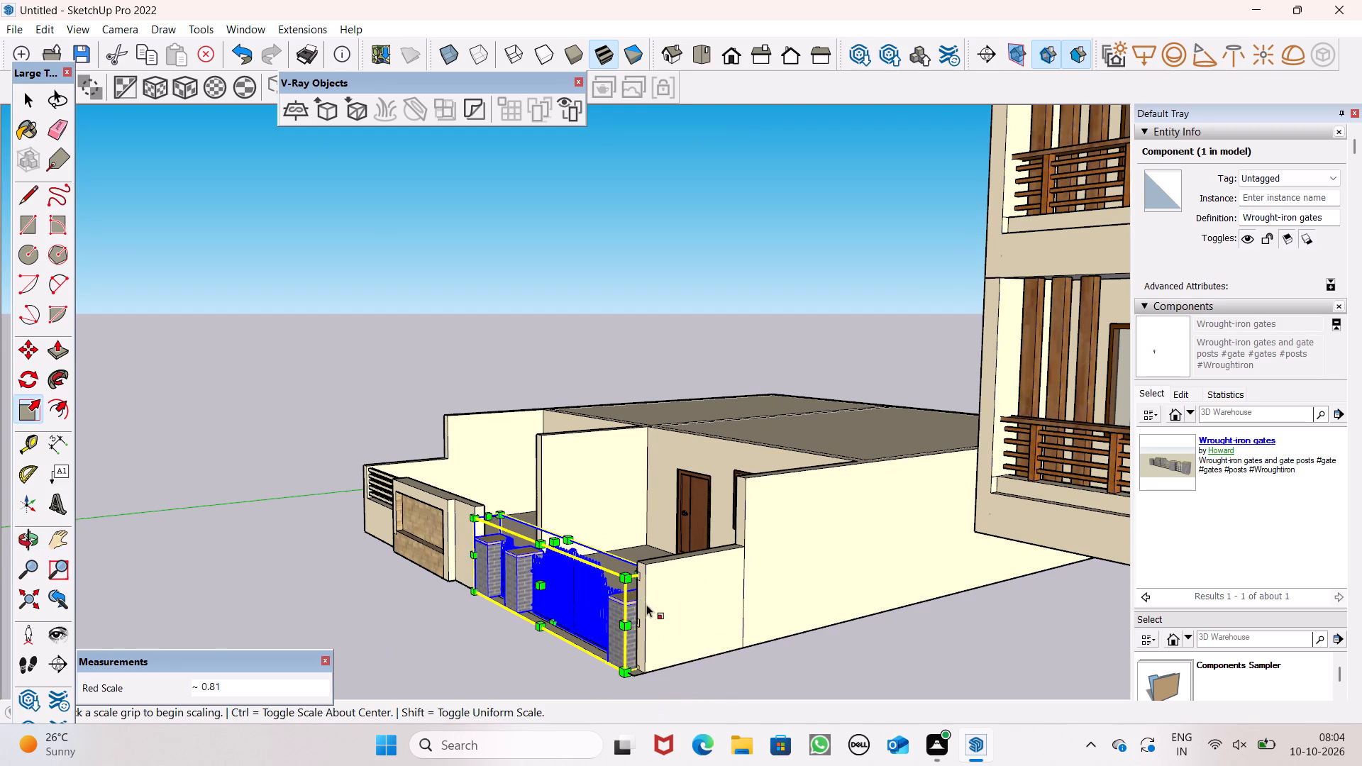
{"action": "scroll", "coordinate": [663, 594], "scroll_direction": "down", "scroll_amount": 5}
{"action": "middle_click_drag", "start_coordinate": [686, 626], "coordinate": [831, 687]}
{"action": "scroll", "coordinate": [697, 593], "scroll_direction": "up", "scroll_amount": 12}
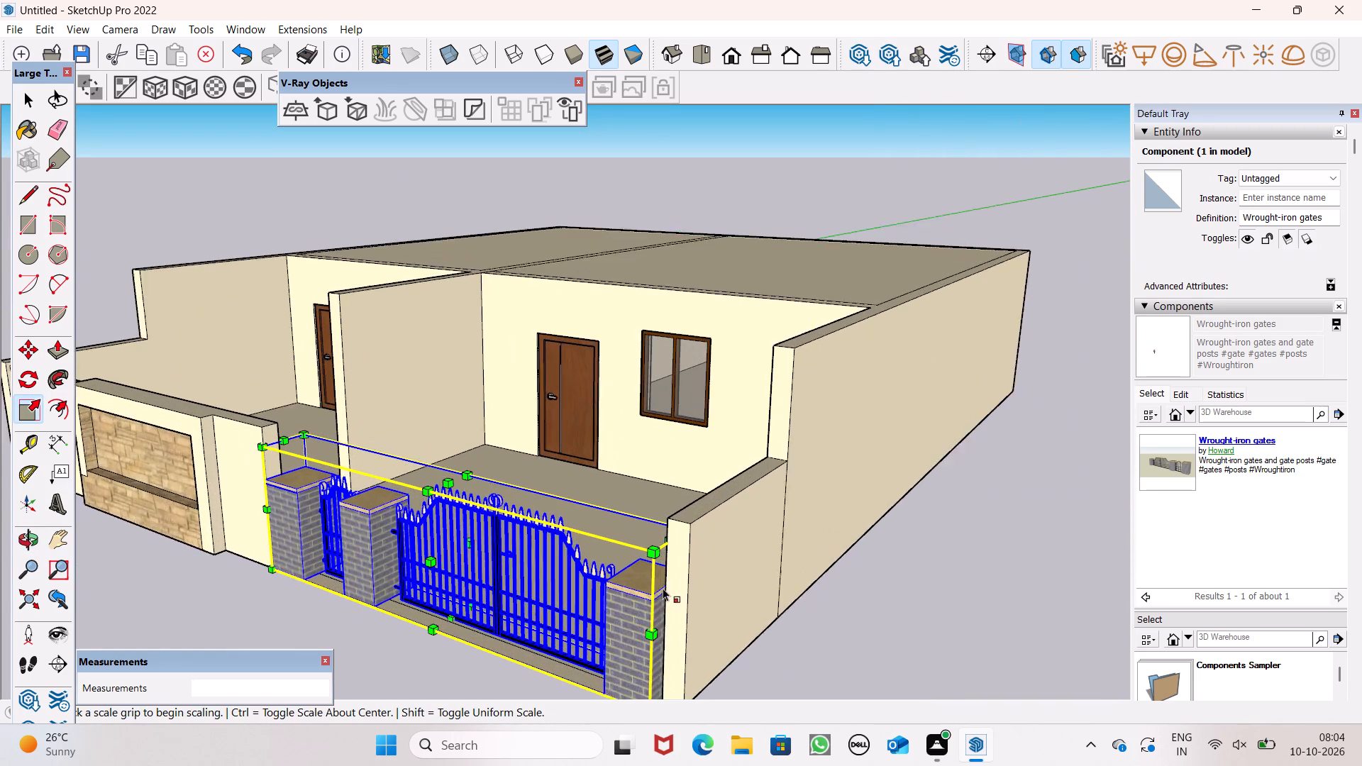
{"action": "scroll", "coordinate": [689, 546], "scroll_direction": "down", "scroll_amount": 5}
{"action": "scroll", "coordinate": [682, 596], "scroll_direction": "up", "scroll_amount": 5}
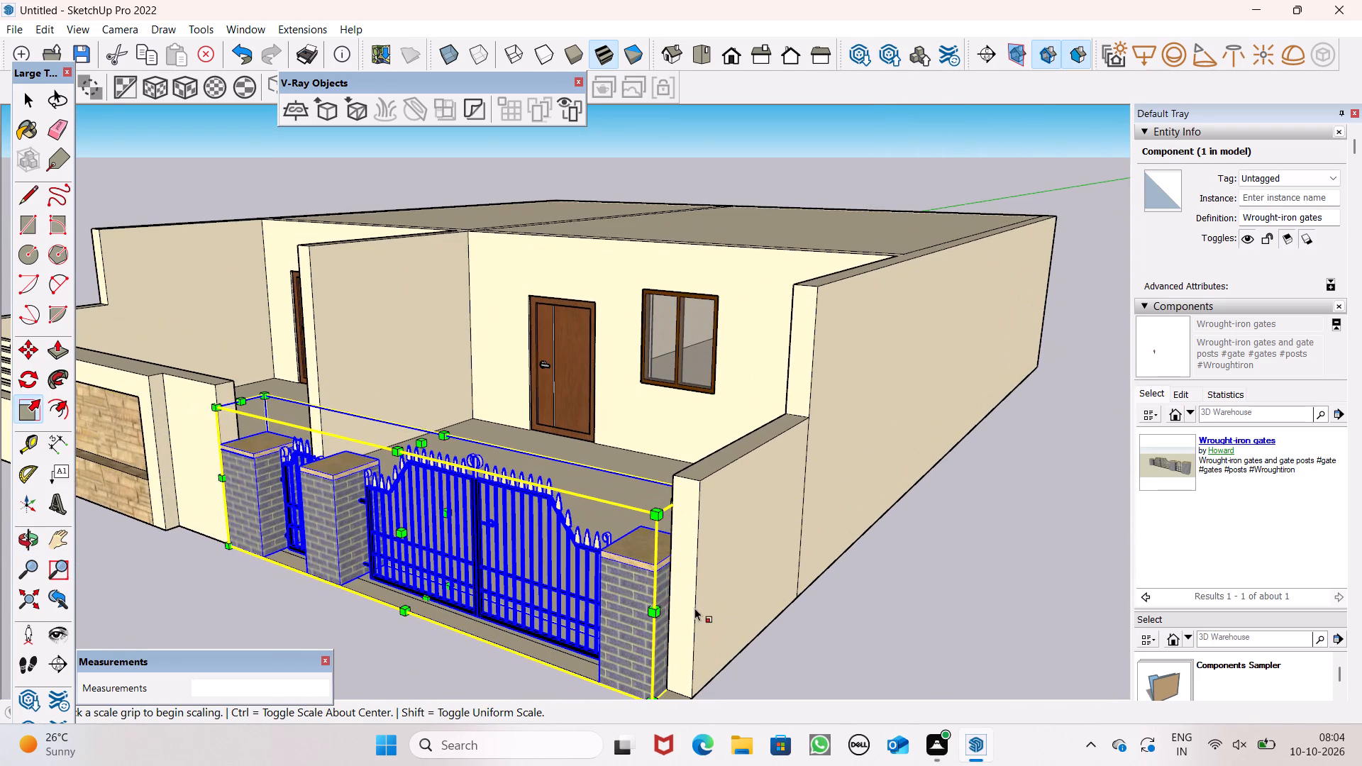
{"action": "left_click_drag", "start_coordinate": [672, 599], "coordinate": [629, 567]}
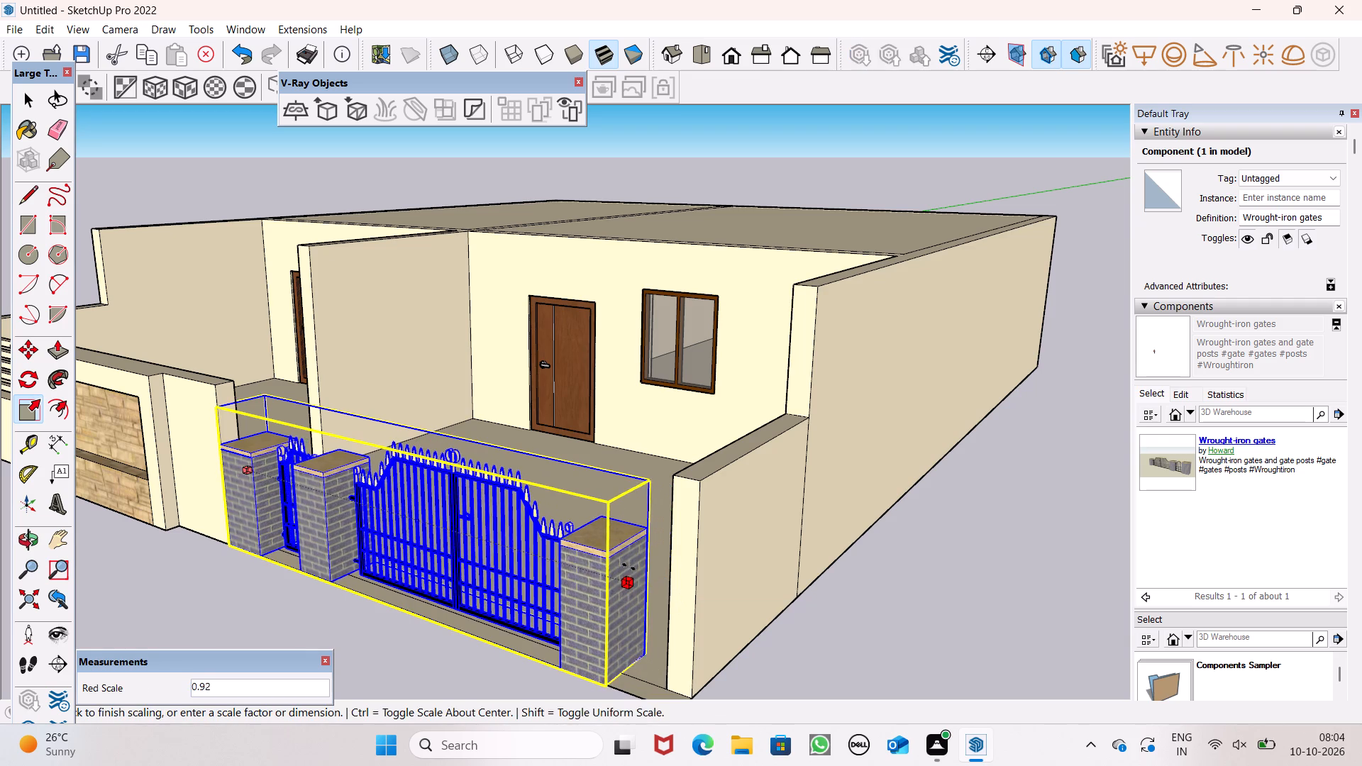
{"action": "left_click_drag", "start_coordinate": [629, 567], "coordinate": [627, 567]}
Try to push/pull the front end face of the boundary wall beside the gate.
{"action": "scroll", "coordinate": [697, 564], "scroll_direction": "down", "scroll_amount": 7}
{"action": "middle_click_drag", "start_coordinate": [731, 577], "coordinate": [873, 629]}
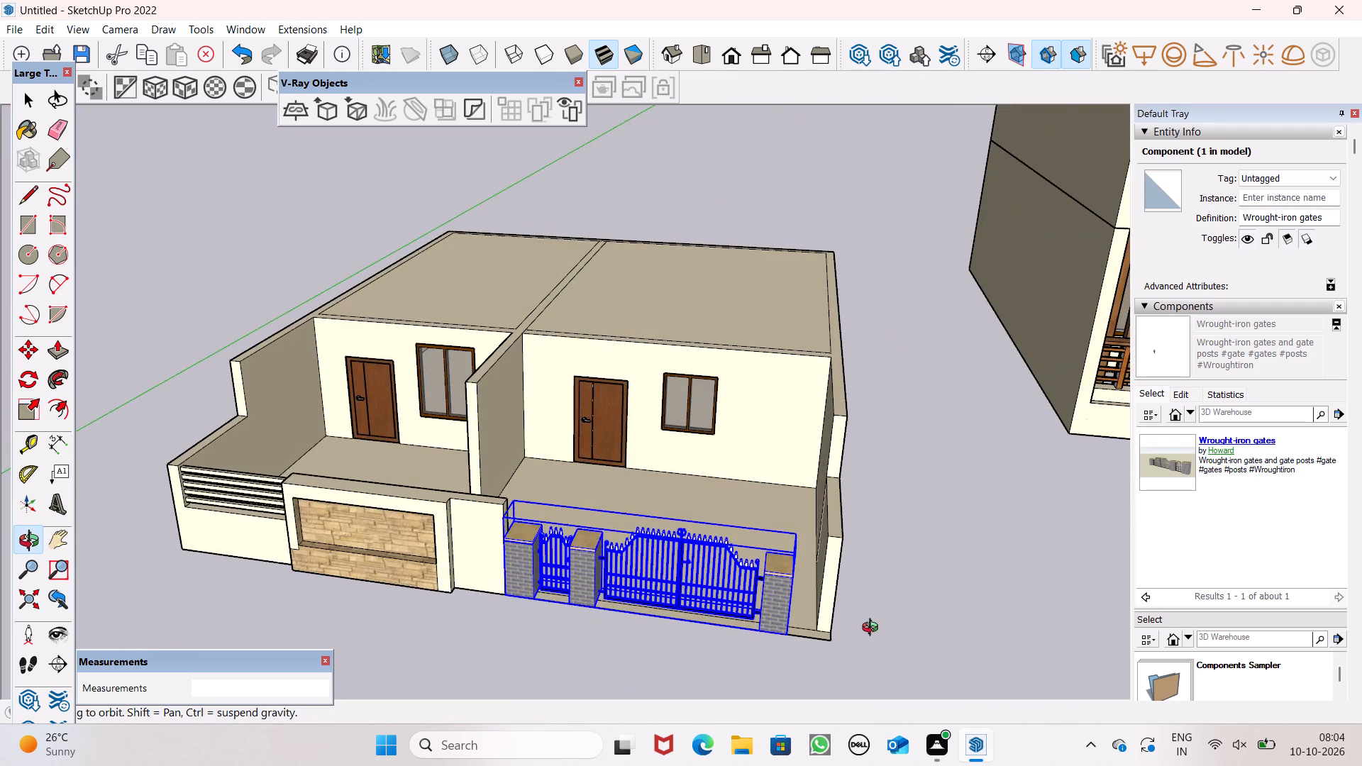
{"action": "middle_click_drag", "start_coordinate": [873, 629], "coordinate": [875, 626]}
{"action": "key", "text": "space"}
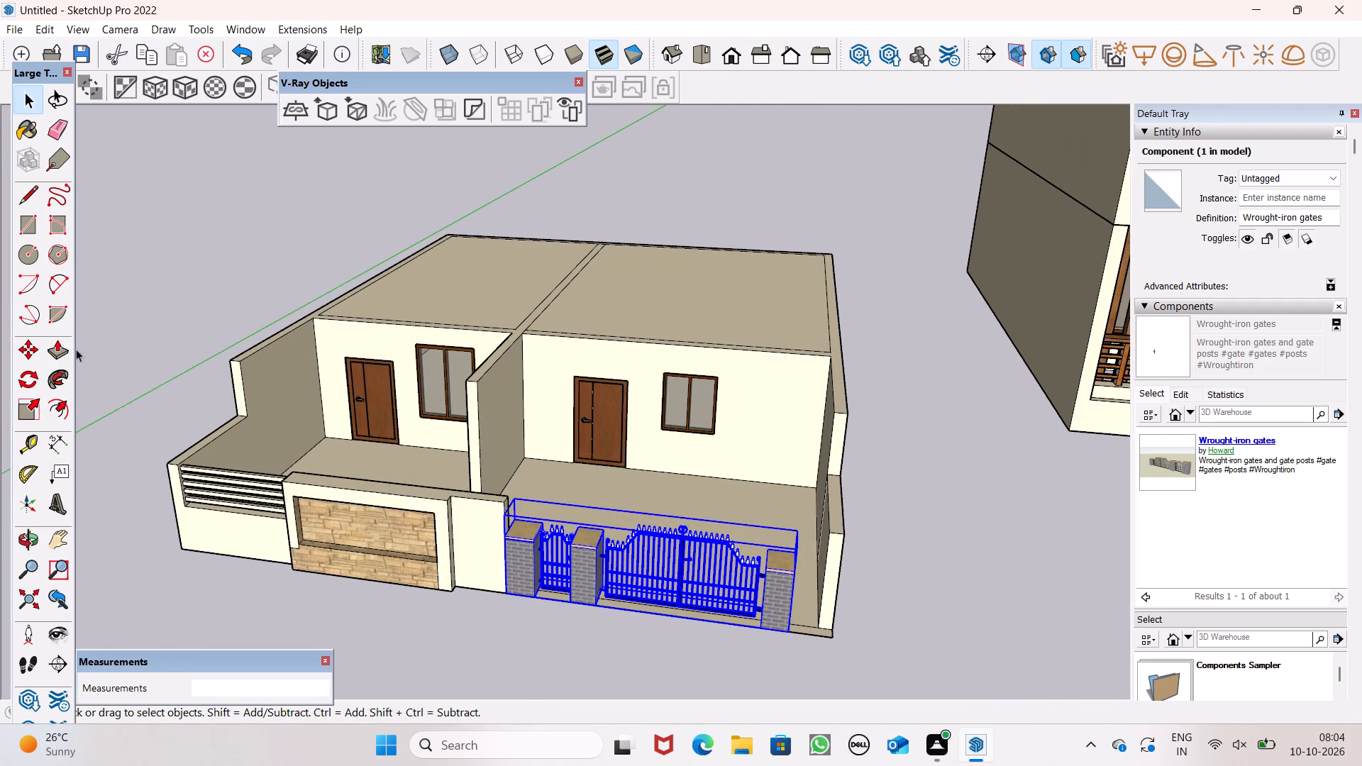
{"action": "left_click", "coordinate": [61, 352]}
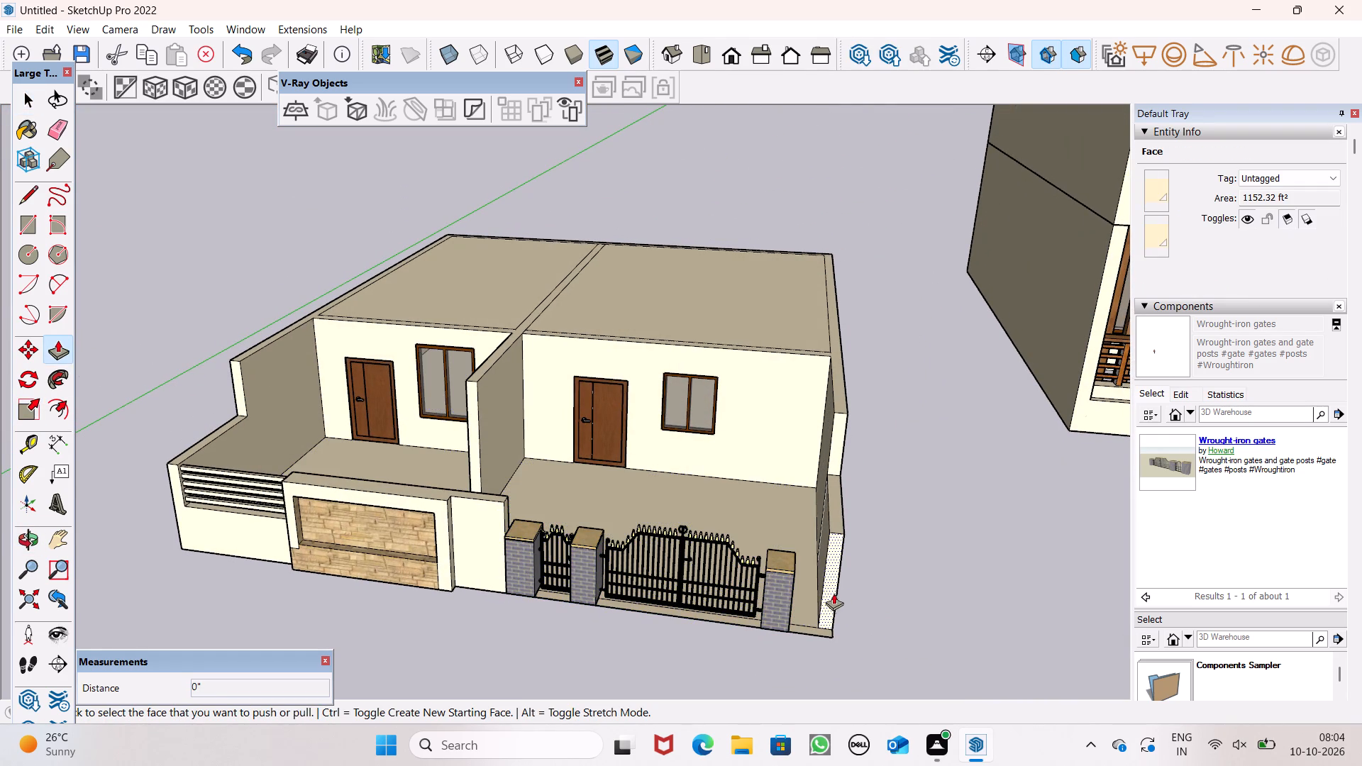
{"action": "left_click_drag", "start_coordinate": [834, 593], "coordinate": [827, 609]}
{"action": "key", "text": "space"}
Try to scale the gate together with the selected courtyard floor to adjust their fit at the side wall.
{"action": "left_click", "coordinate": [777, 622]}
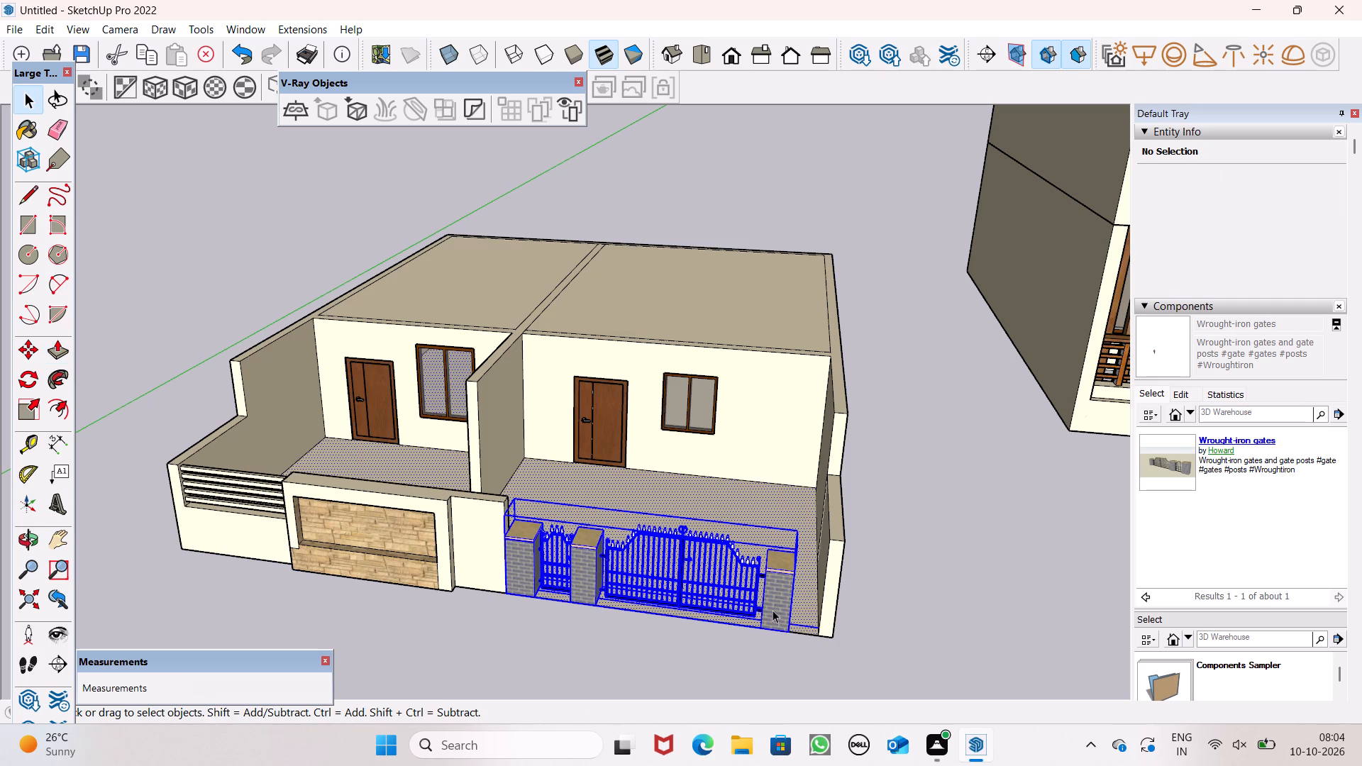
{"action": "left_click", "coordinate": [40, 411]}
{"action": "middle_click_drag", "start_coordinate": [734, 609], "coordinate": [494, 550]}
{"action": "scroll", "coordinate": [542, 555], "scroll_direction": "up", "scroll_amount": 1}
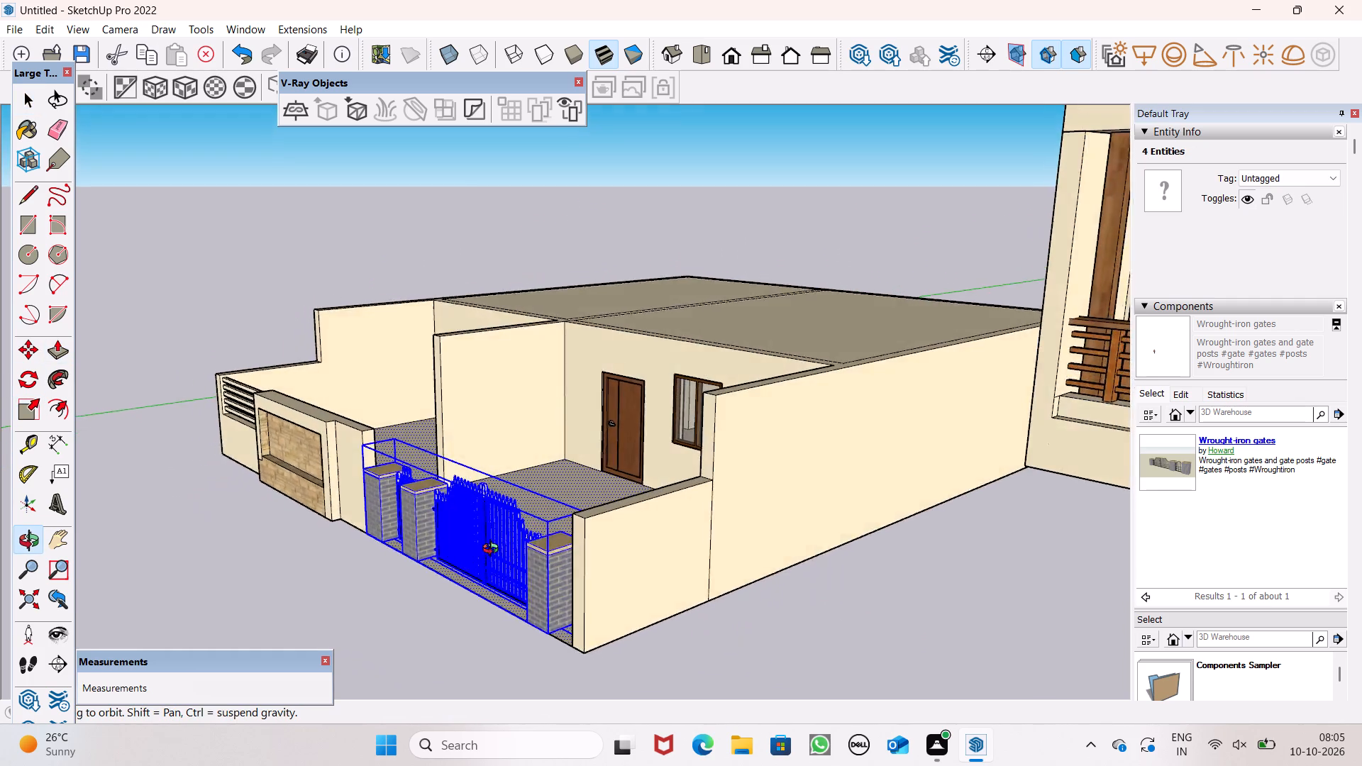
{"action": "scroll", "coordinate": [494, 550], "scroll_direction": "up", "scroll_amount": 1}
{"action": "middle_click_drag", "start_coordinate": [494, 550], "coordinate": [493, 551]}
{"action": "scroll", "coordinate": [559, 578], "scroll_direction": "up", "scroll_amount": 4}
{"action": "middle_click_drag", "start_coordinate": [592, 602], "coordinate": [635, 609]}
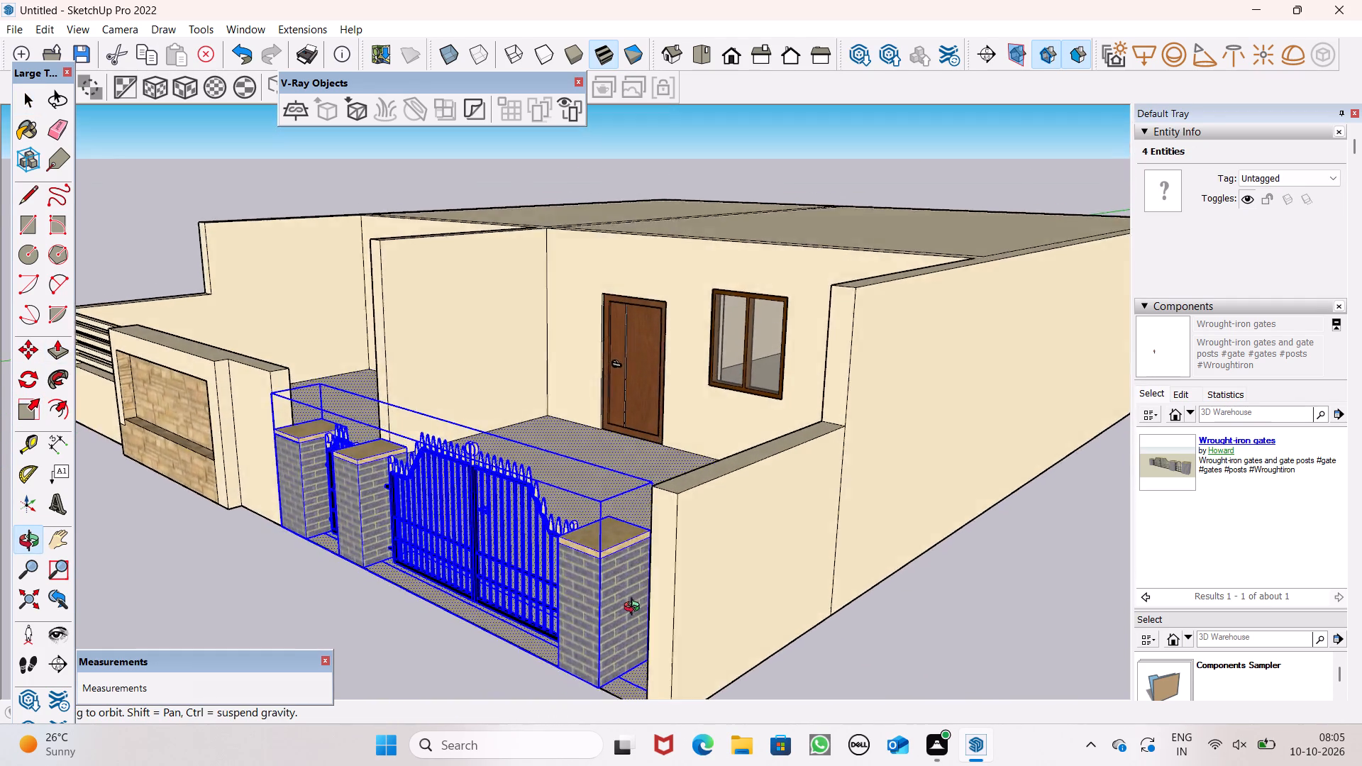
{"action": "middle_click_drag", "start_coordinate": [635, 609], "coordinate": [714, 589]}
{"action": "left_click_drag", "start_coordinate": [777, 574], "coordinate": [797, 582]}
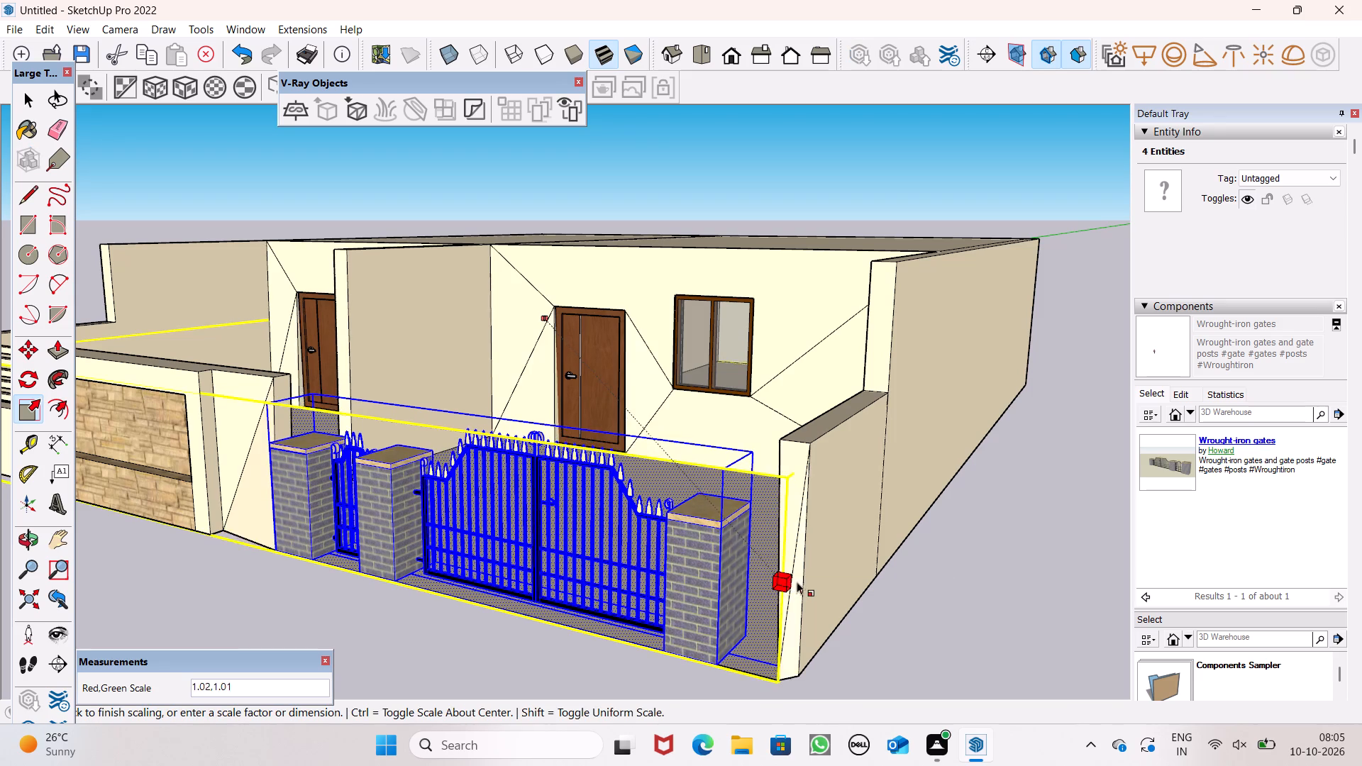
{"action": "left_click_drag", "start_coordinate": [797, 582], "coordinate": [777, 592]}
{"action": "key", "text": "space"}
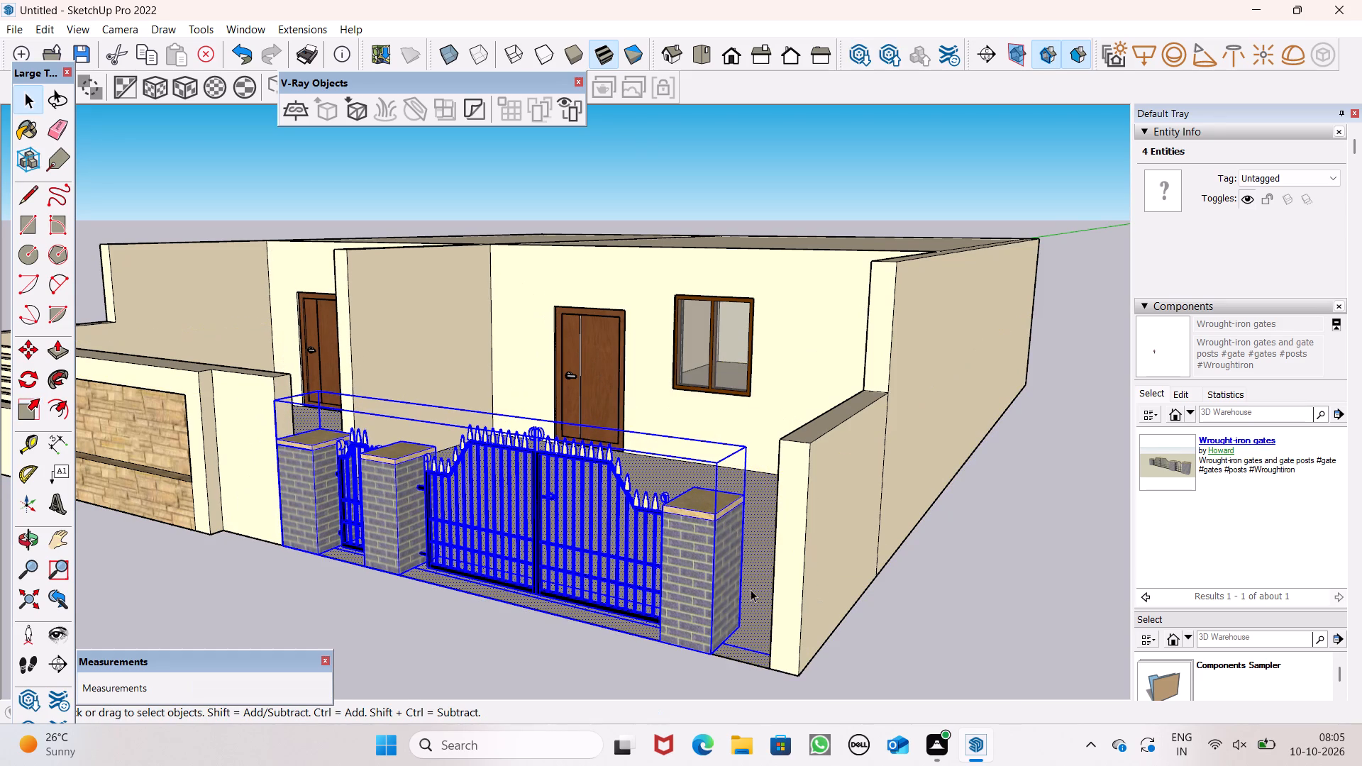
Select all connected geometry of the single-storey house and make it a group, leaving the gate separate.
{"action": "scroll", "coordinate": [775, 567], "scroll_direction": "down", "scroll_amount": 4}
{"action": "middle_click_drag", "start_coordinate": [846, 616], "coordinate": [890, 639]}
{"action": "key", "text": "space"}
{"action": "left_click", "coordinate": [934, 566]}
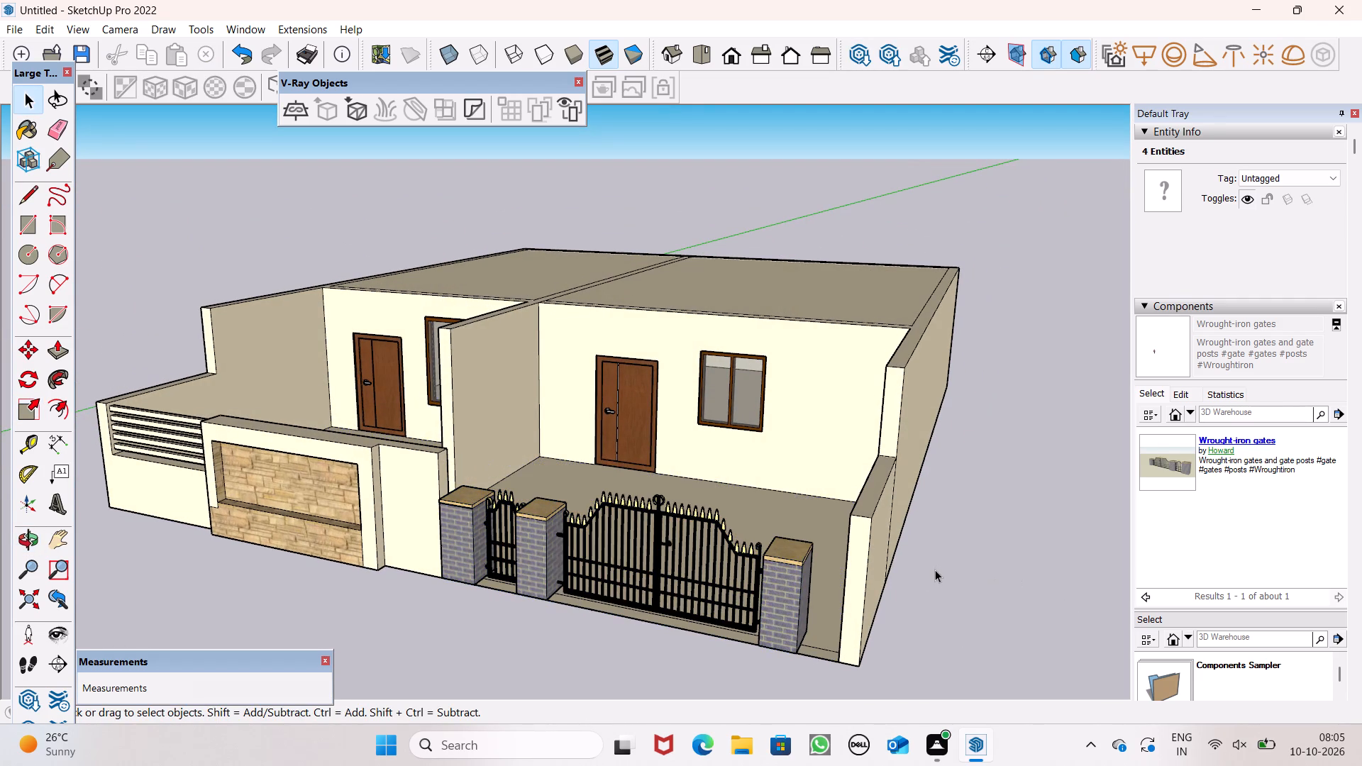
{"action": "triple_click", "coordinate": [868, 530]}
{"action": "left_click", "coordinate": [867, 531]}
{"action": "right_click", "coordinate": [865, 531]}
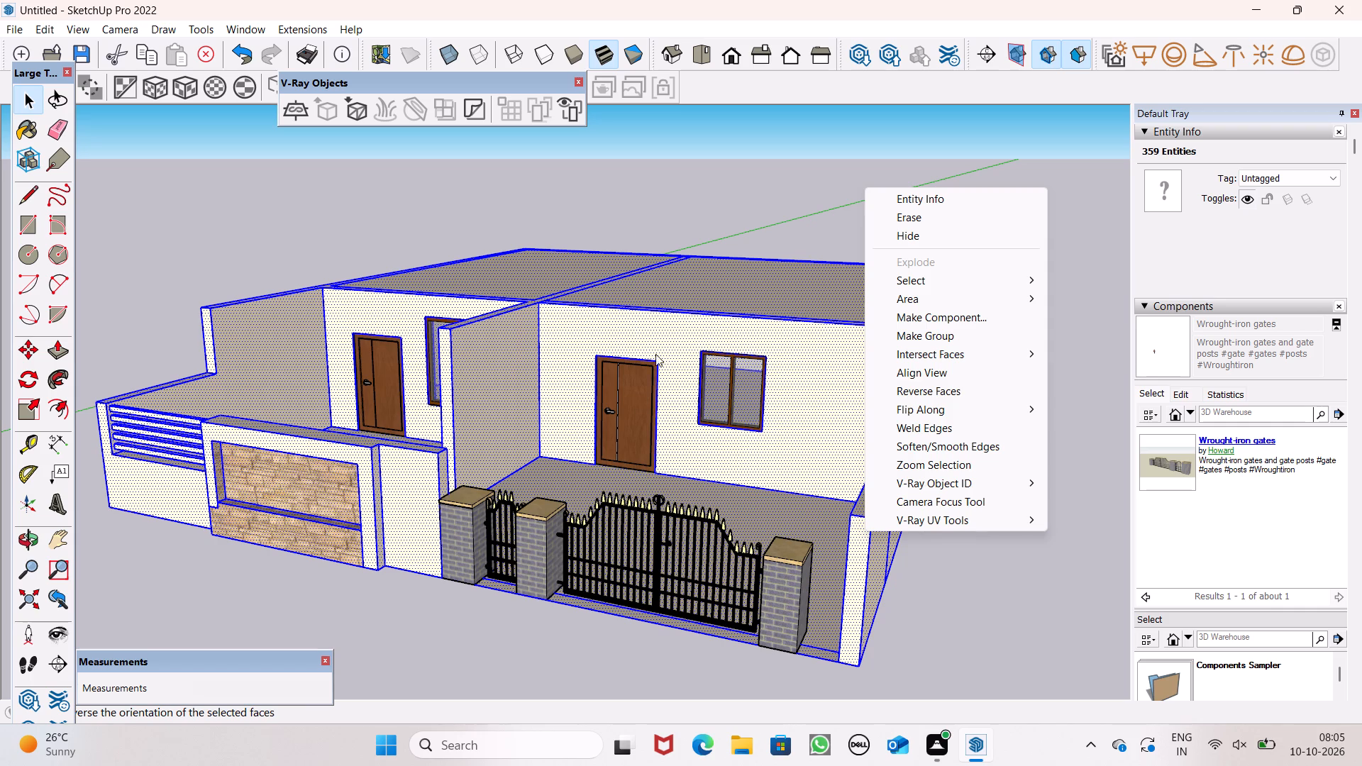
{"action": "left_click", "coordinate": [921, 331]}
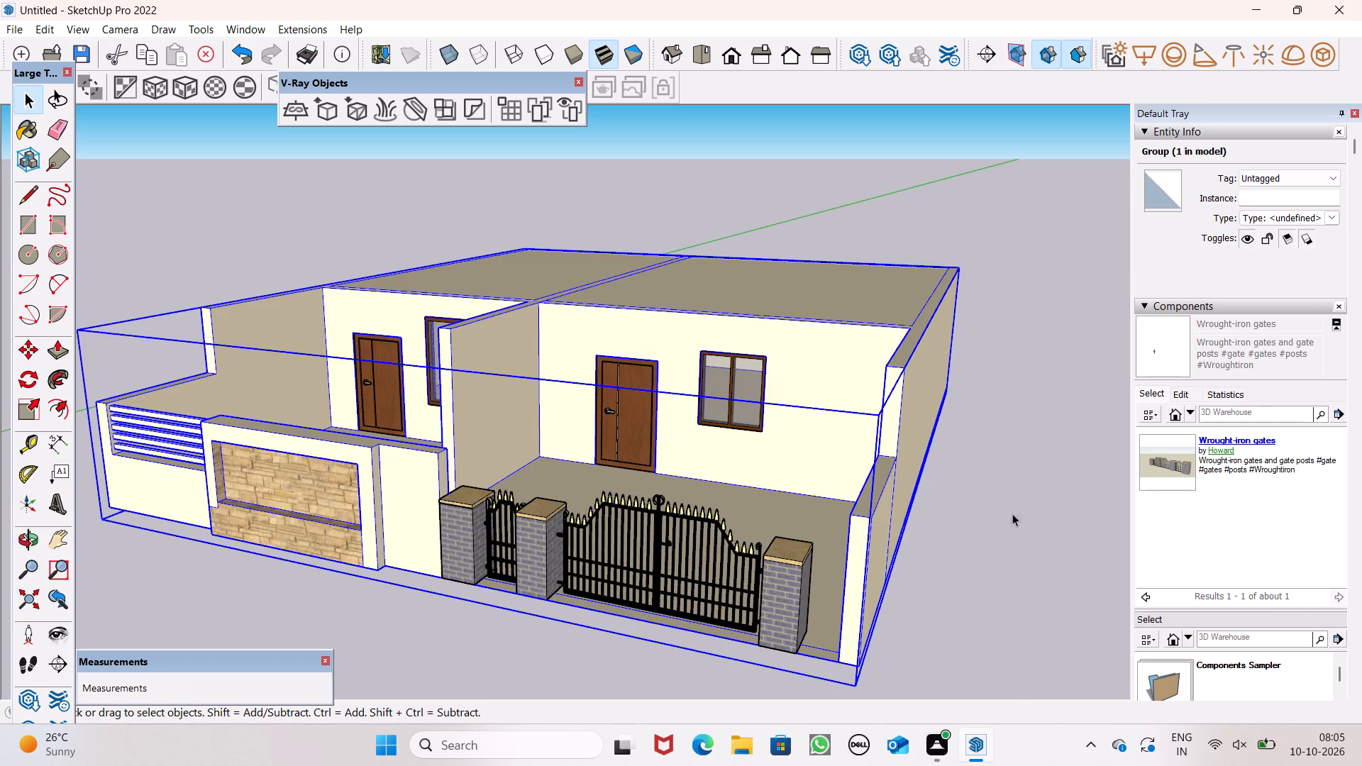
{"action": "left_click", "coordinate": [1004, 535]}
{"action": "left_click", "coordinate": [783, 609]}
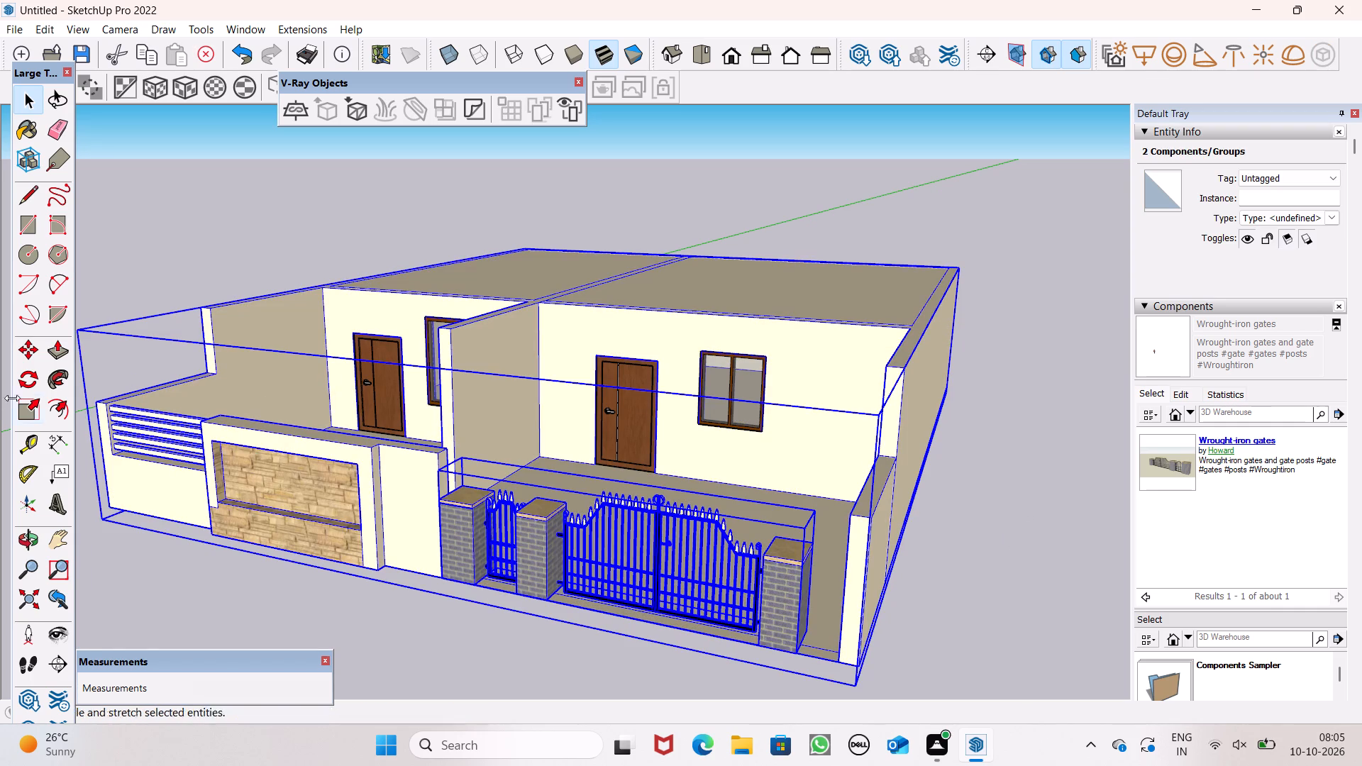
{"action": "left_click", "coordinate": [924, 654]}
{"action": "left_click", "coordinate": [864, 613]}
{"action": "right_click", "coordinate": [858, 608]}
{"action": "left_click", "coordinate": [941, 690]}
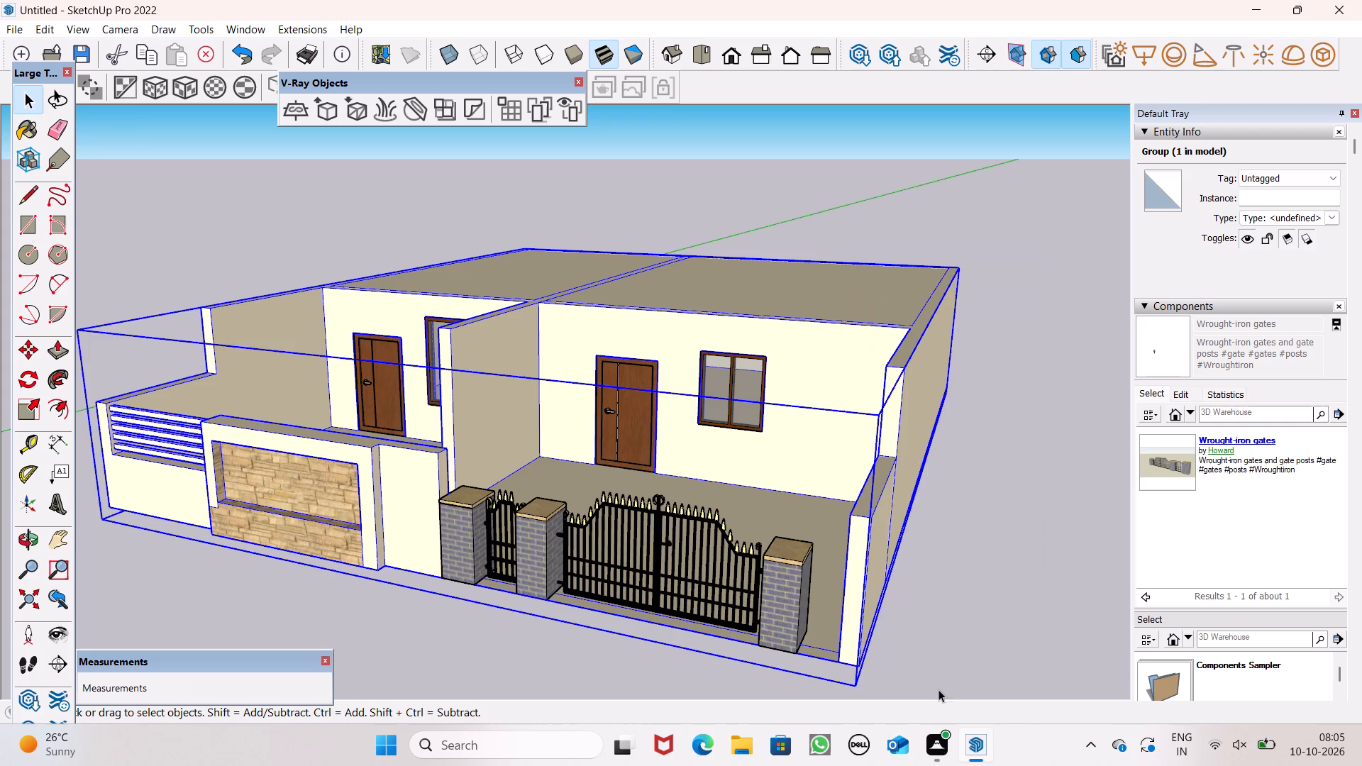
Stretch the gate component alone along the red axis until its end pillar meets the side boundary wall.
{"action": "left_click", "coordinate": [793, 589]}
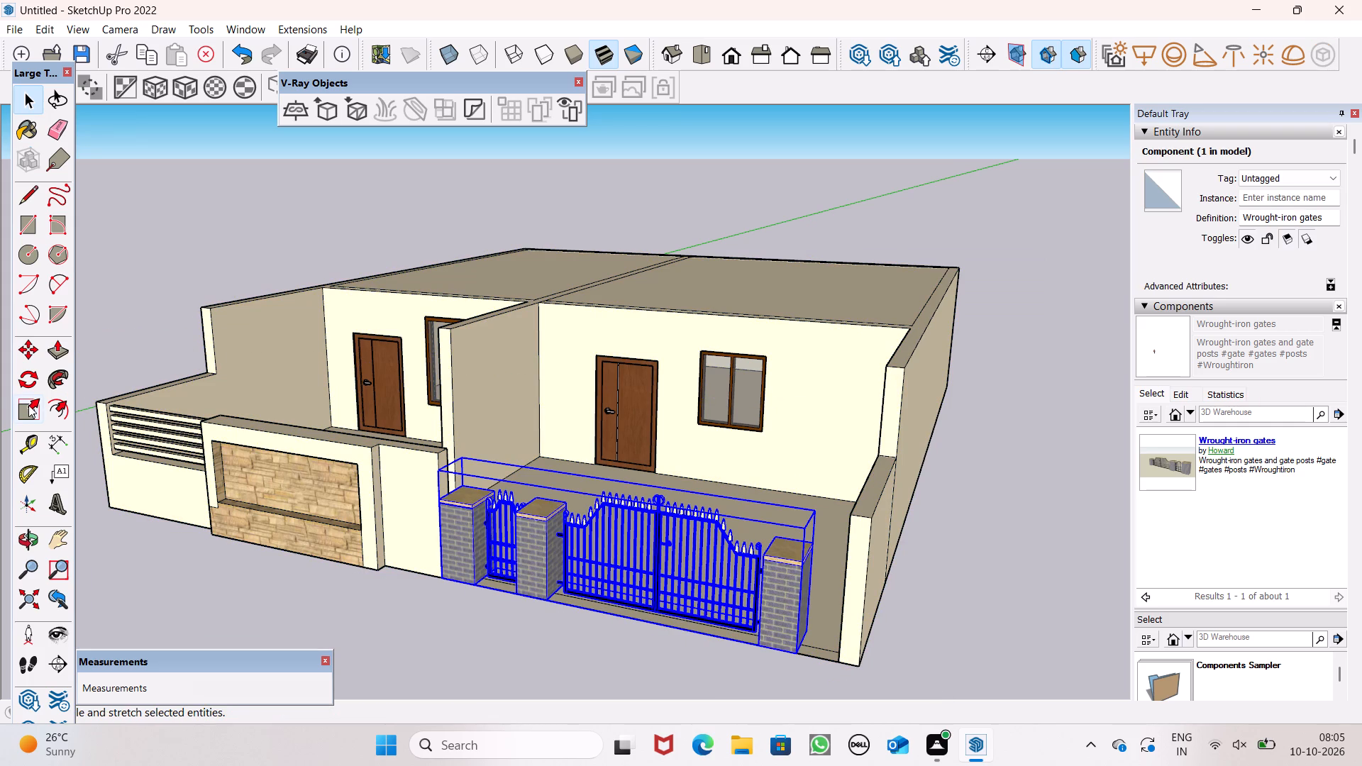
{"action": "left_click", "coordinate": [28, 406]}
{"action": "scroll", "coordinate": [846, 662], "scroll_direction": "up", "scroll_amount": 6}
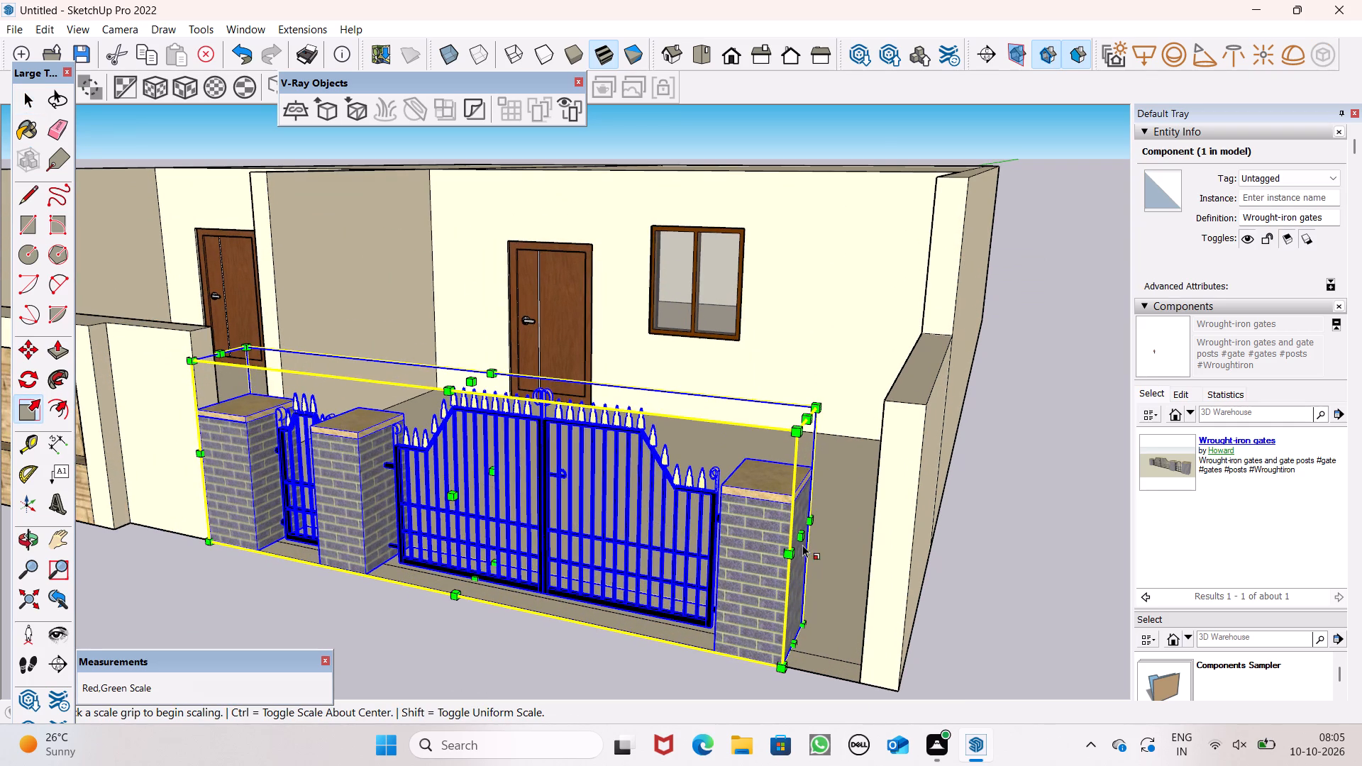
{"action": "left_click_drag", "start_coordinate": [804, 539], "coordinate": [872, 554]}
{"action": "scroll", "coordinate": [857, 562], "scroll_direction": "down", "scroll_amount": 8}
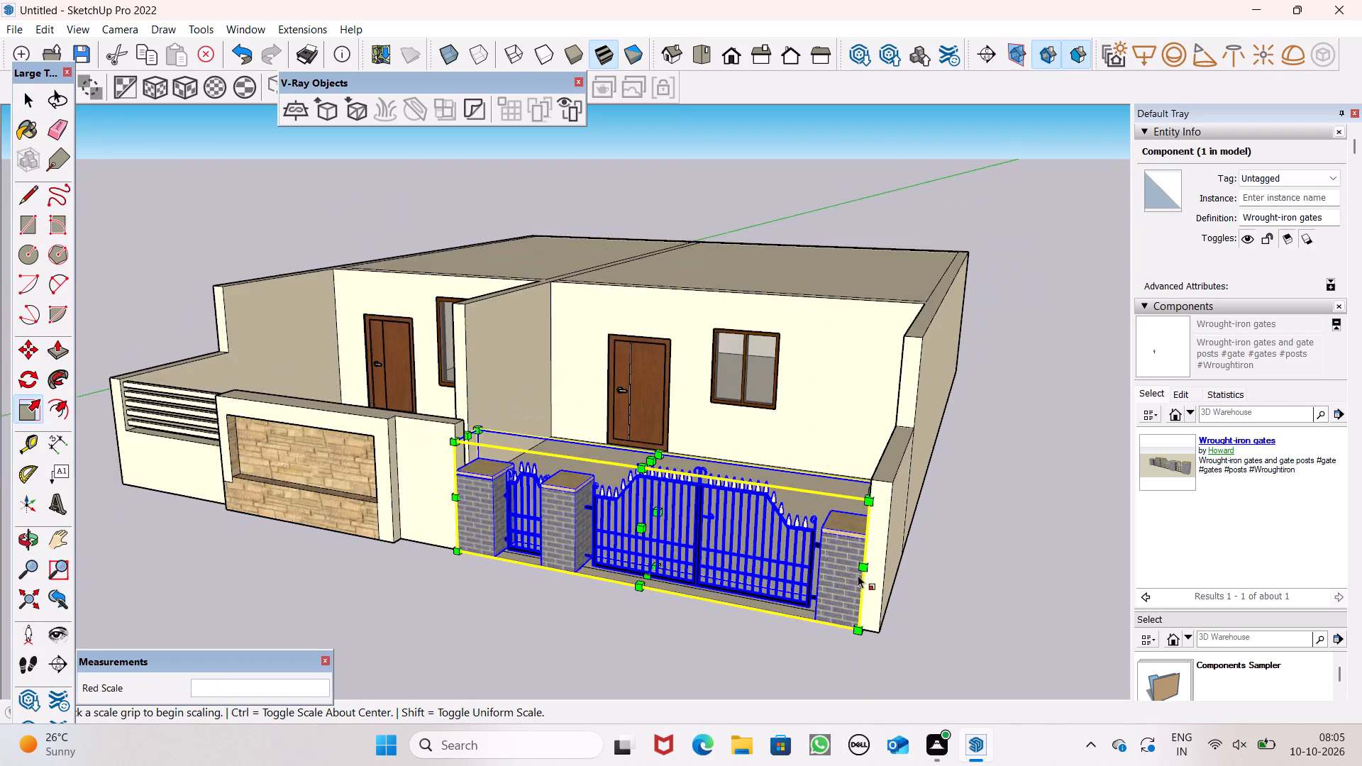
{"action": "scroll", "coordinate": [858, 575], "scroll_direction": "down", "scroll_amount": 6}
{"action": "key", "text": "space"}
Place the 3D text "RAMA", 2' high and extruded 4", on the stone-clad panel of the single-storey house's front wall.
{"action": "scroll", "coordinate": [660, 555], "scroll_direction": "down", "scroll_amount": 4}
{"action": "middle_click_drag", "start_coordinate": [727, 592], "coordinate": [890, 577]}
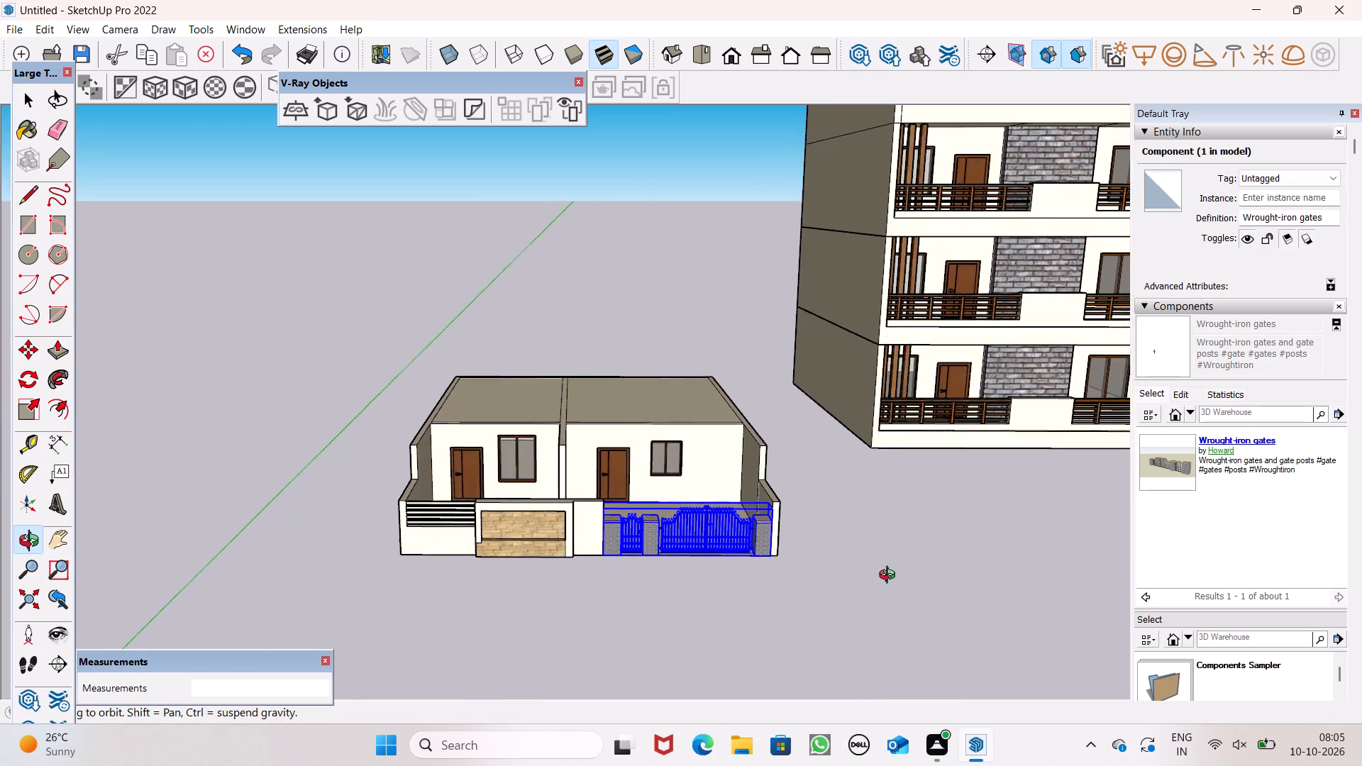
{"action": "middle_click_drag", "start_coordinate": [890, 577], "coordinate": [919, 579]}
{"action": "scroll", "coordinate": [609, 470], "scroll_direction": "up", "scroll_amount": 6}
{"action": "scroll", "coordinate": [608, 468], "scroll_direction": "down", "scroll_amount": 3}
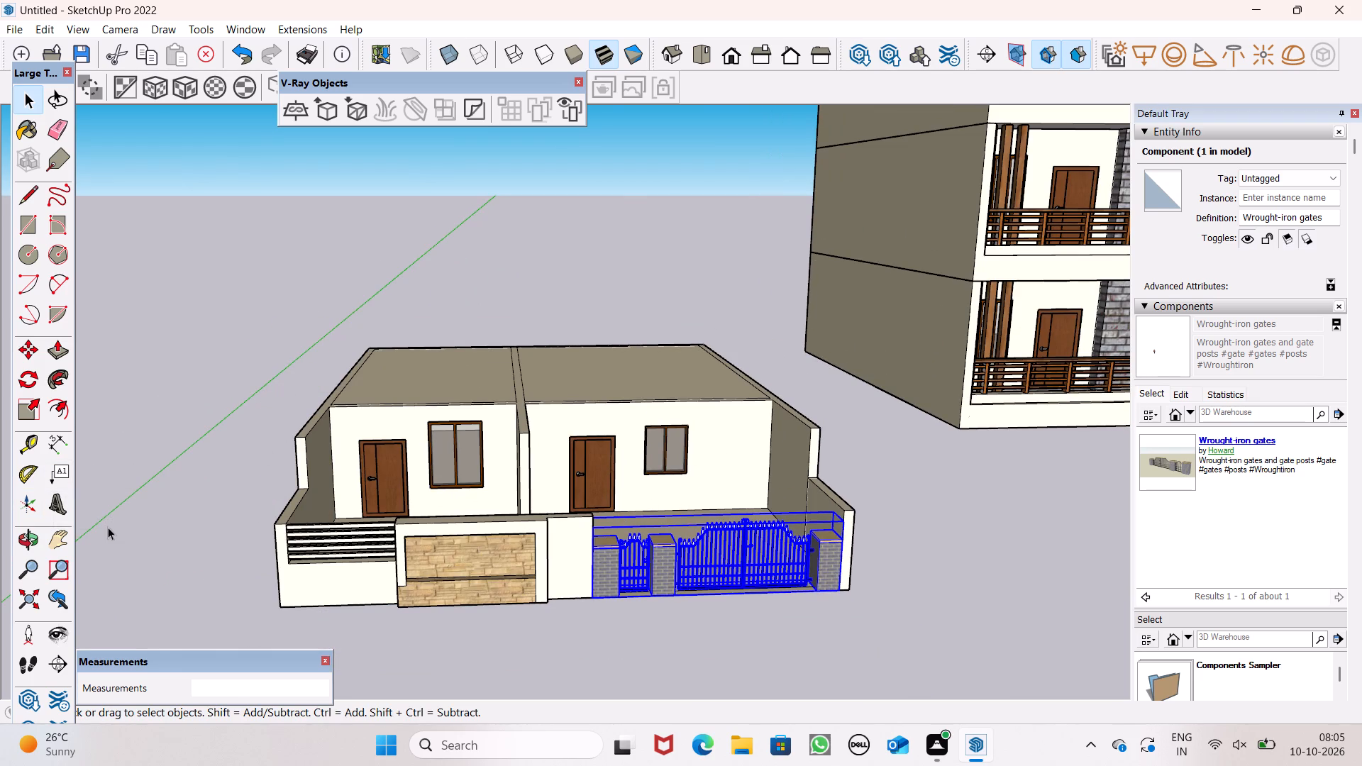
{"action": "left_click", "coordinate": [58, 503]}
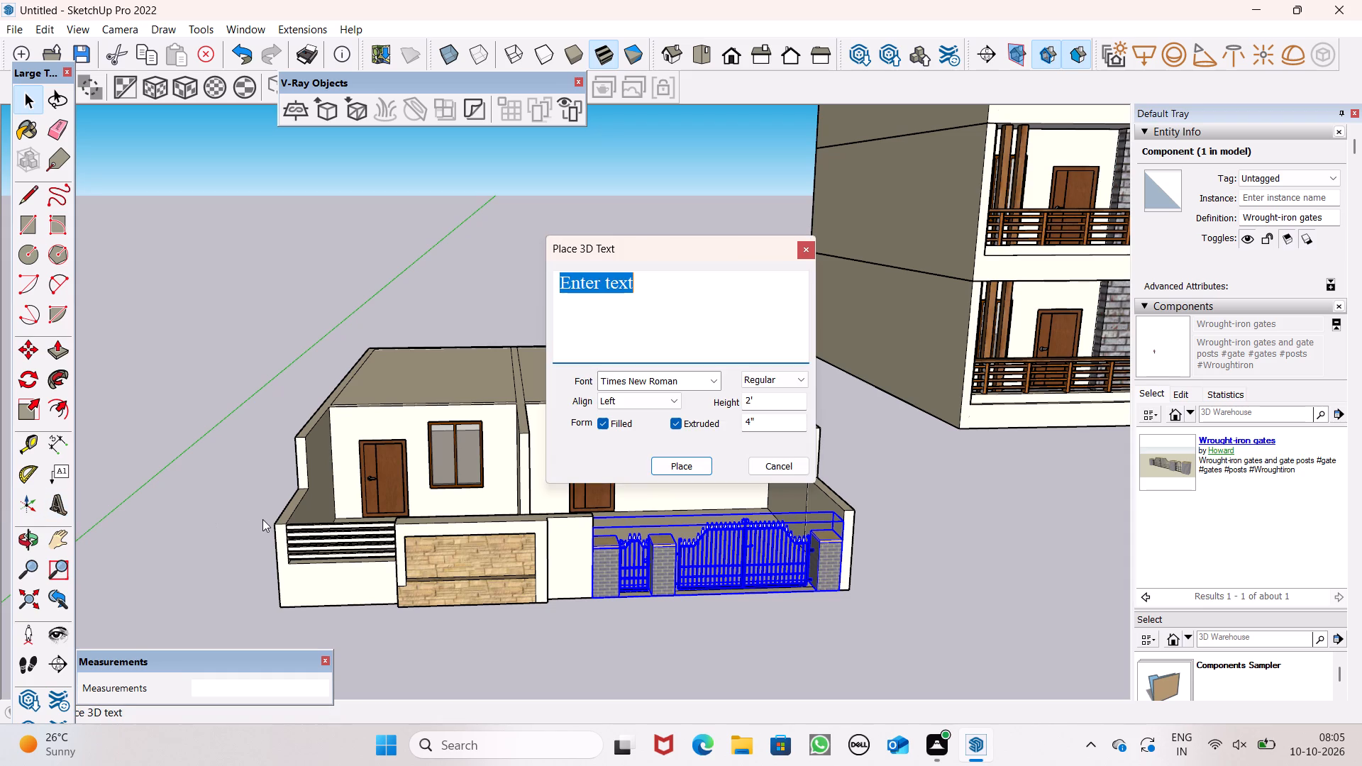
{"action": "key", "text": "BackSpace"}
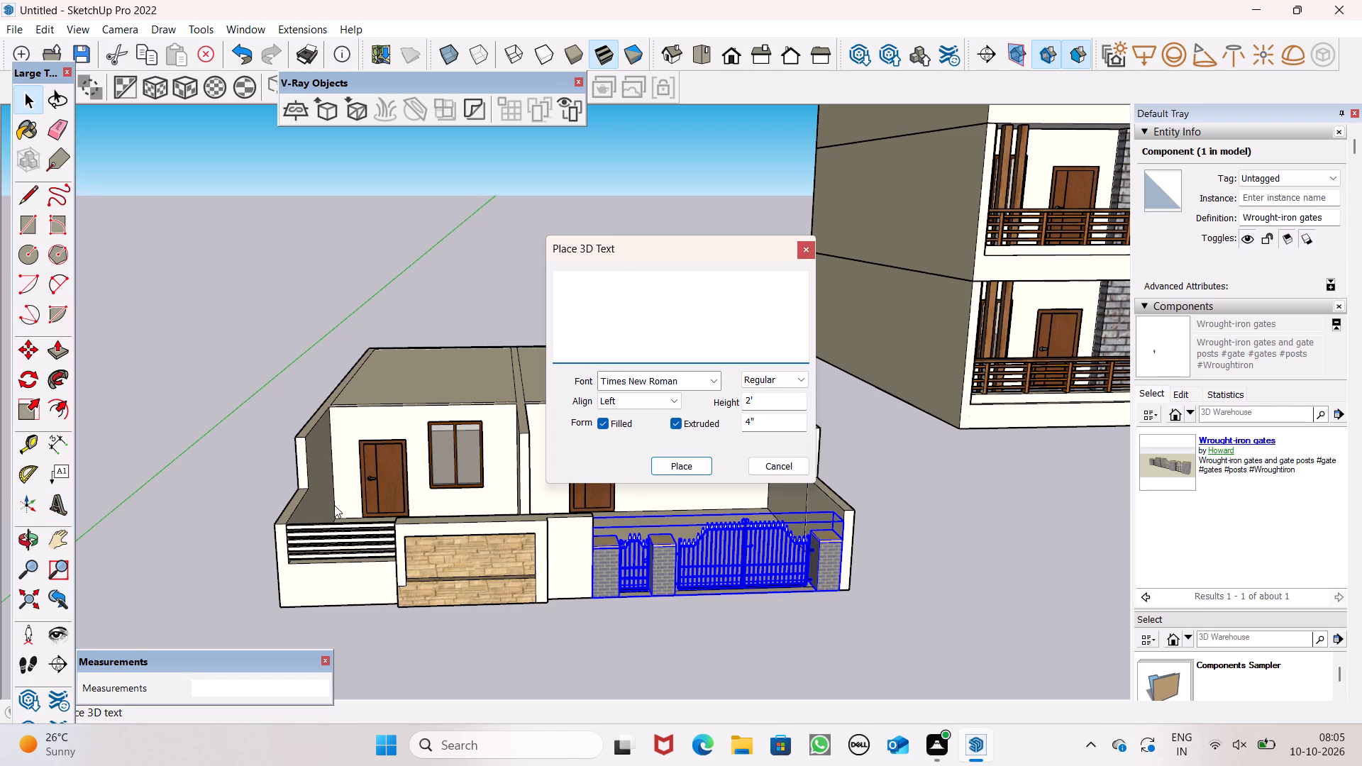
{"action": "key", "text": "BackSpace"}
{"action": "key", "text": "BackSpace"}
{"action": "type", "text": "RAMA"}
{"action": "key", "text": "Return"}
{"action": "left_click", "coordinate": [700, 460]}
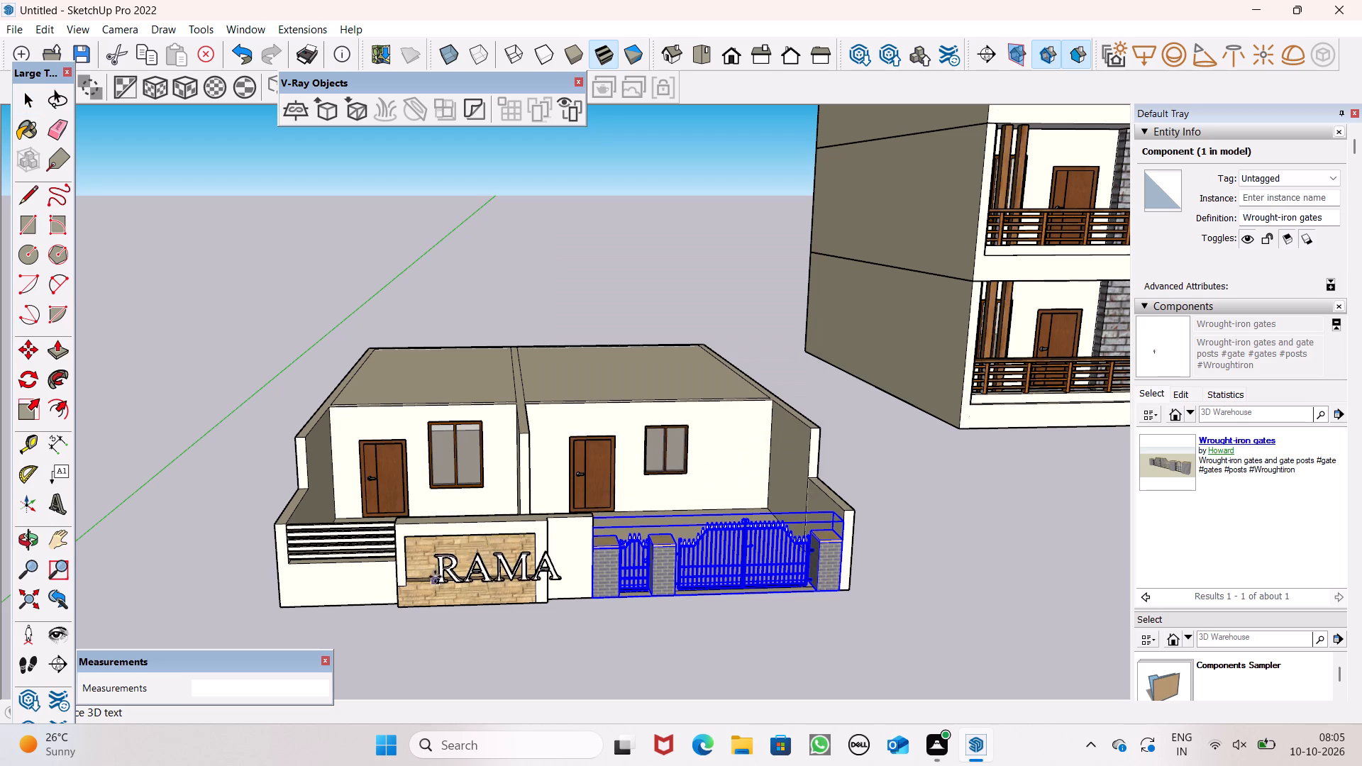
{"action": "scroll", "coordinate": [406, 567], "scroll_direction": "up", "scroll_amount": 8}
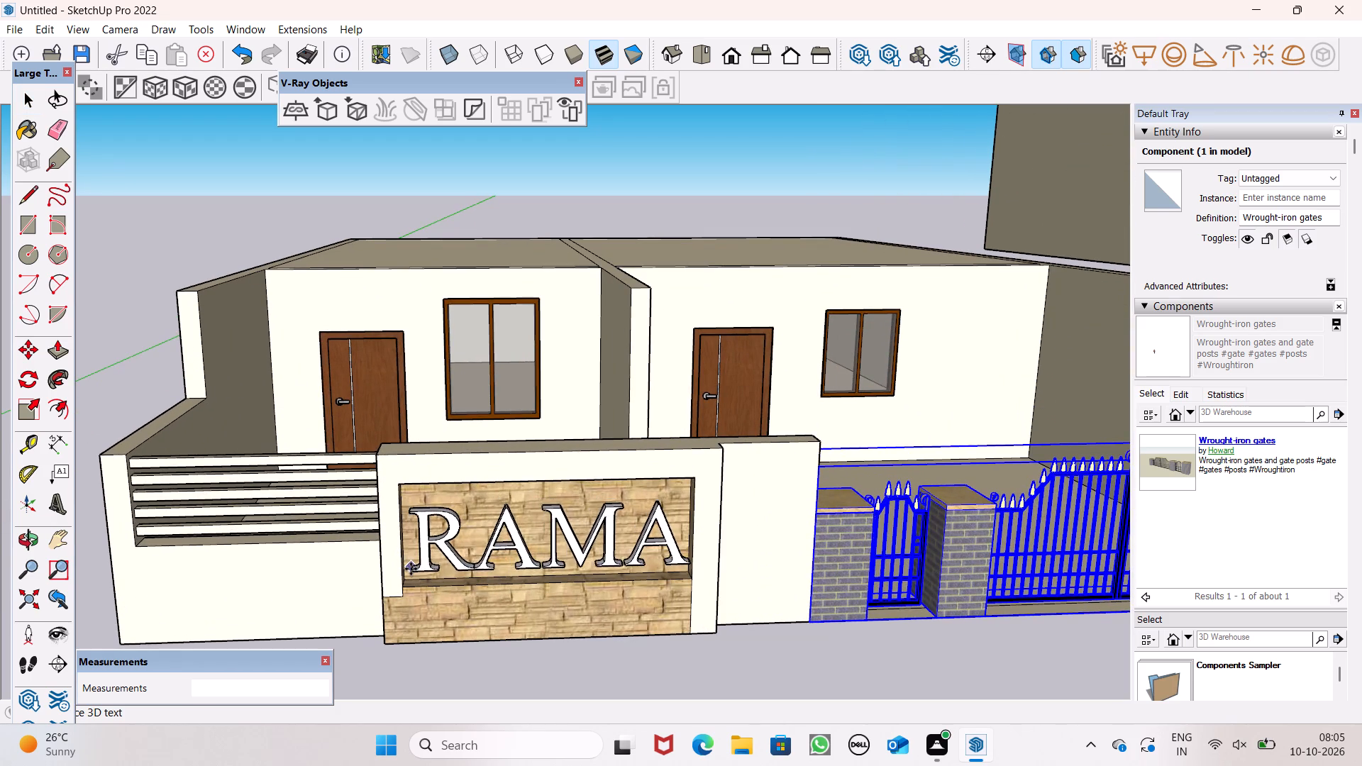
{"action": "left_click", "coordinate": [411, 566]}
{"action": "scroll", "coordinate": [313, 492], "scroll_direction": "down", "scroll_amount": 6}
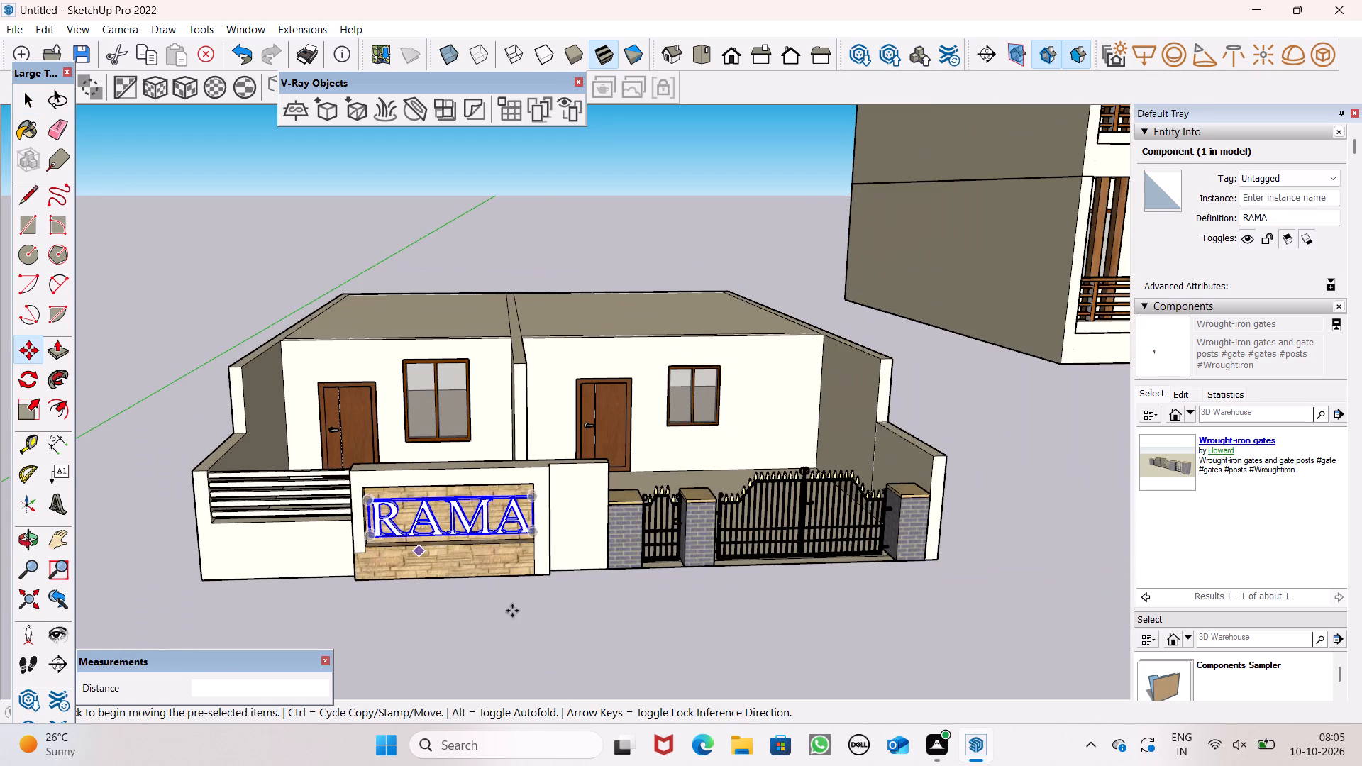
{"action": "middle_click_drag", "start_coordinate": [573, 634], "coordinate": [811, 628]}
{"action": "key", "text": "space"}
{"action": "left_click", "coordinate": [795, 622]}
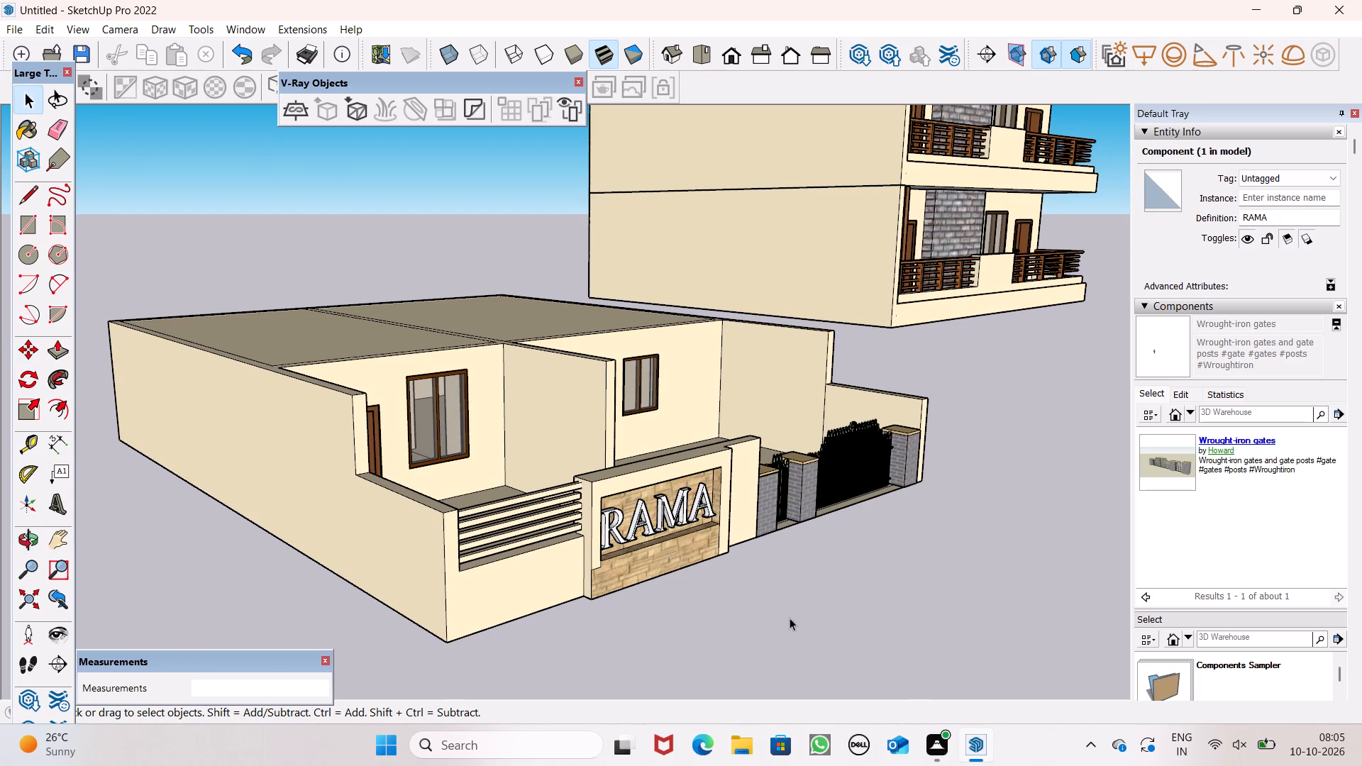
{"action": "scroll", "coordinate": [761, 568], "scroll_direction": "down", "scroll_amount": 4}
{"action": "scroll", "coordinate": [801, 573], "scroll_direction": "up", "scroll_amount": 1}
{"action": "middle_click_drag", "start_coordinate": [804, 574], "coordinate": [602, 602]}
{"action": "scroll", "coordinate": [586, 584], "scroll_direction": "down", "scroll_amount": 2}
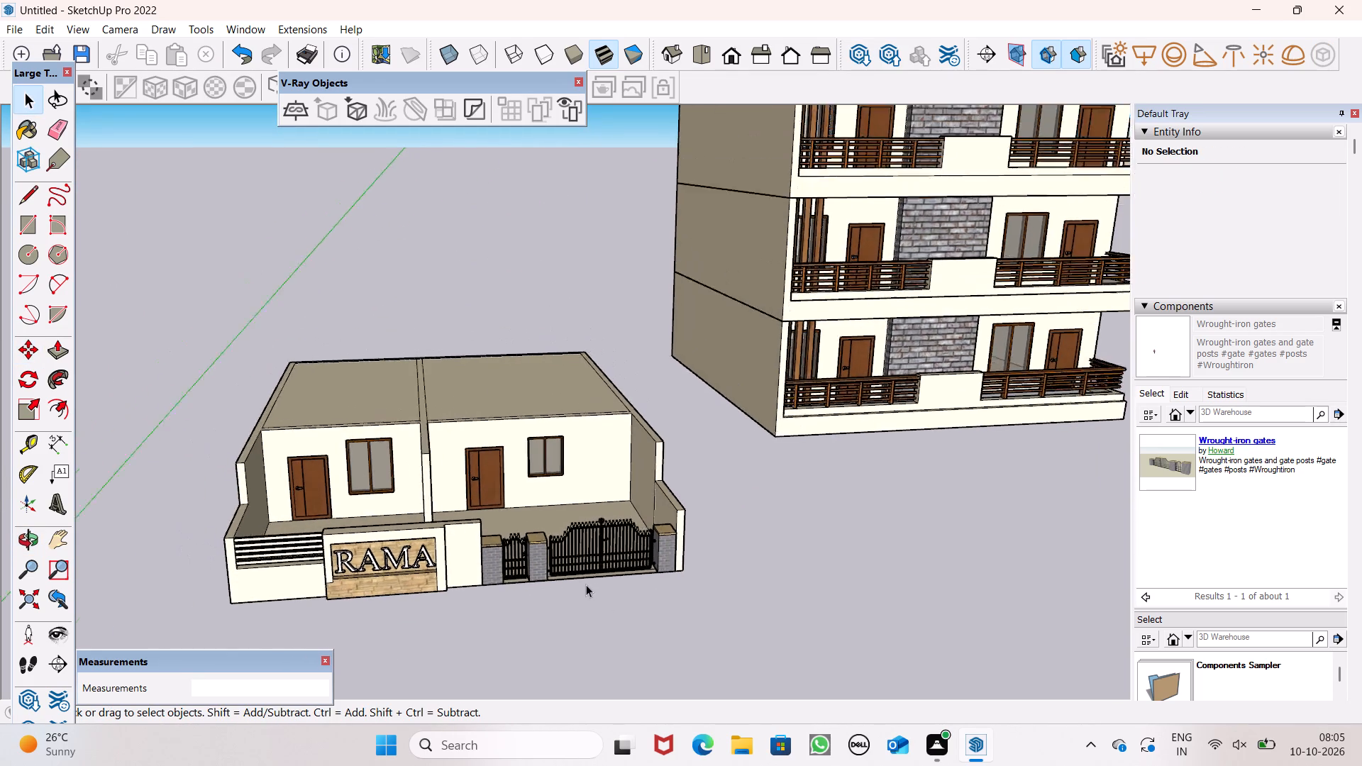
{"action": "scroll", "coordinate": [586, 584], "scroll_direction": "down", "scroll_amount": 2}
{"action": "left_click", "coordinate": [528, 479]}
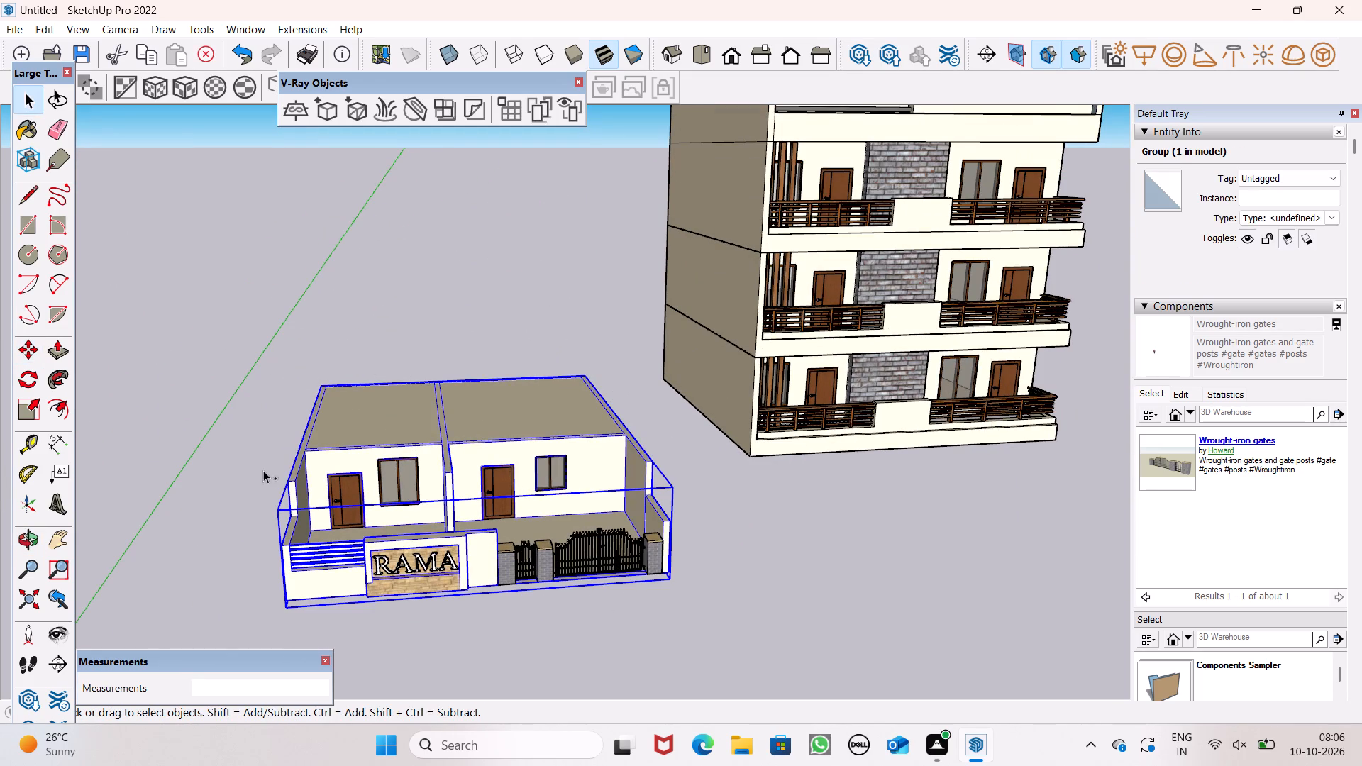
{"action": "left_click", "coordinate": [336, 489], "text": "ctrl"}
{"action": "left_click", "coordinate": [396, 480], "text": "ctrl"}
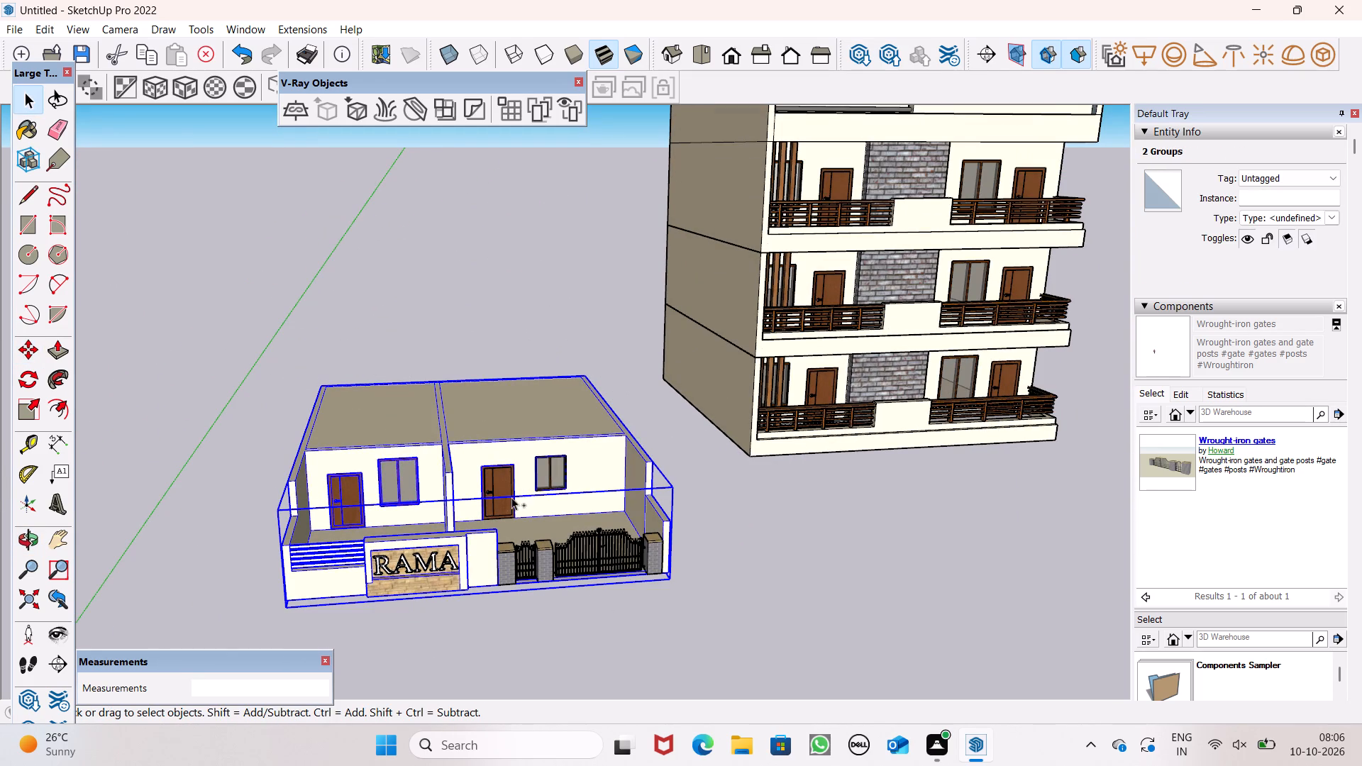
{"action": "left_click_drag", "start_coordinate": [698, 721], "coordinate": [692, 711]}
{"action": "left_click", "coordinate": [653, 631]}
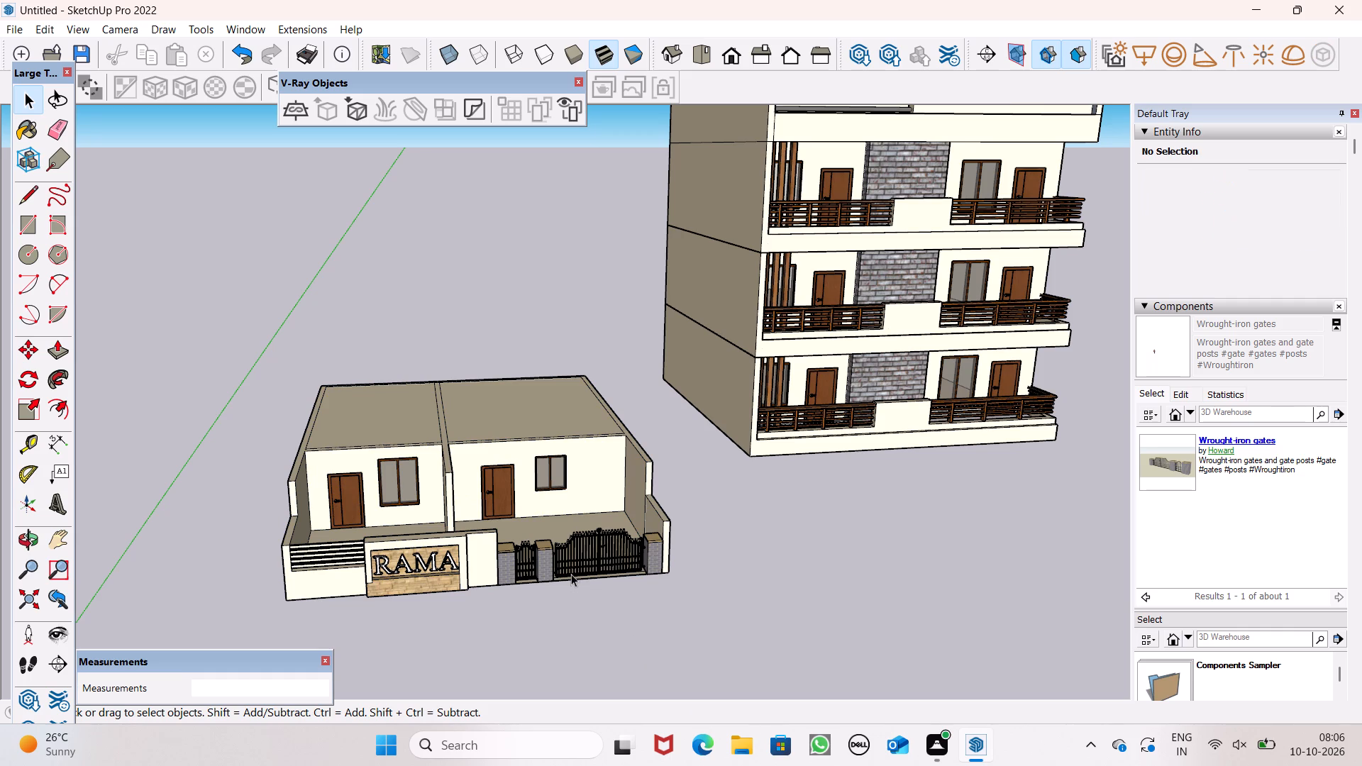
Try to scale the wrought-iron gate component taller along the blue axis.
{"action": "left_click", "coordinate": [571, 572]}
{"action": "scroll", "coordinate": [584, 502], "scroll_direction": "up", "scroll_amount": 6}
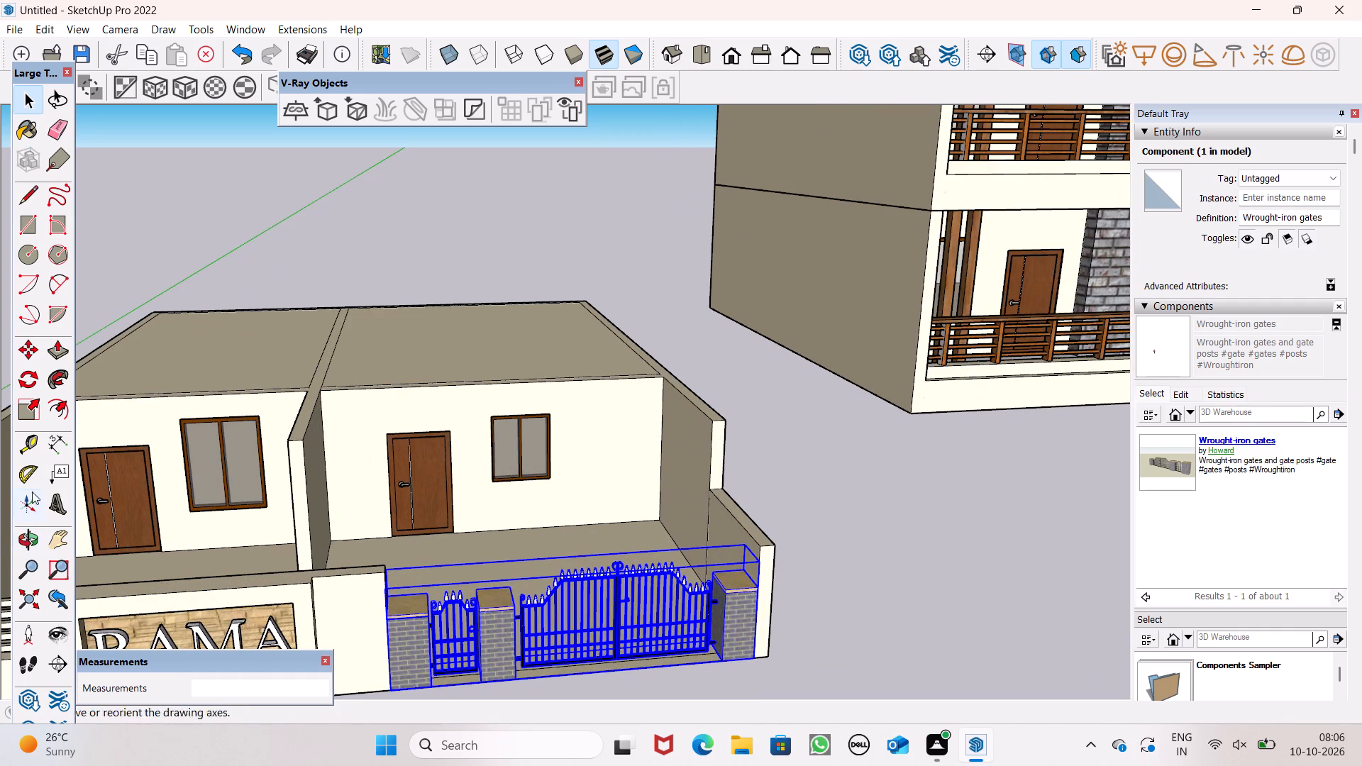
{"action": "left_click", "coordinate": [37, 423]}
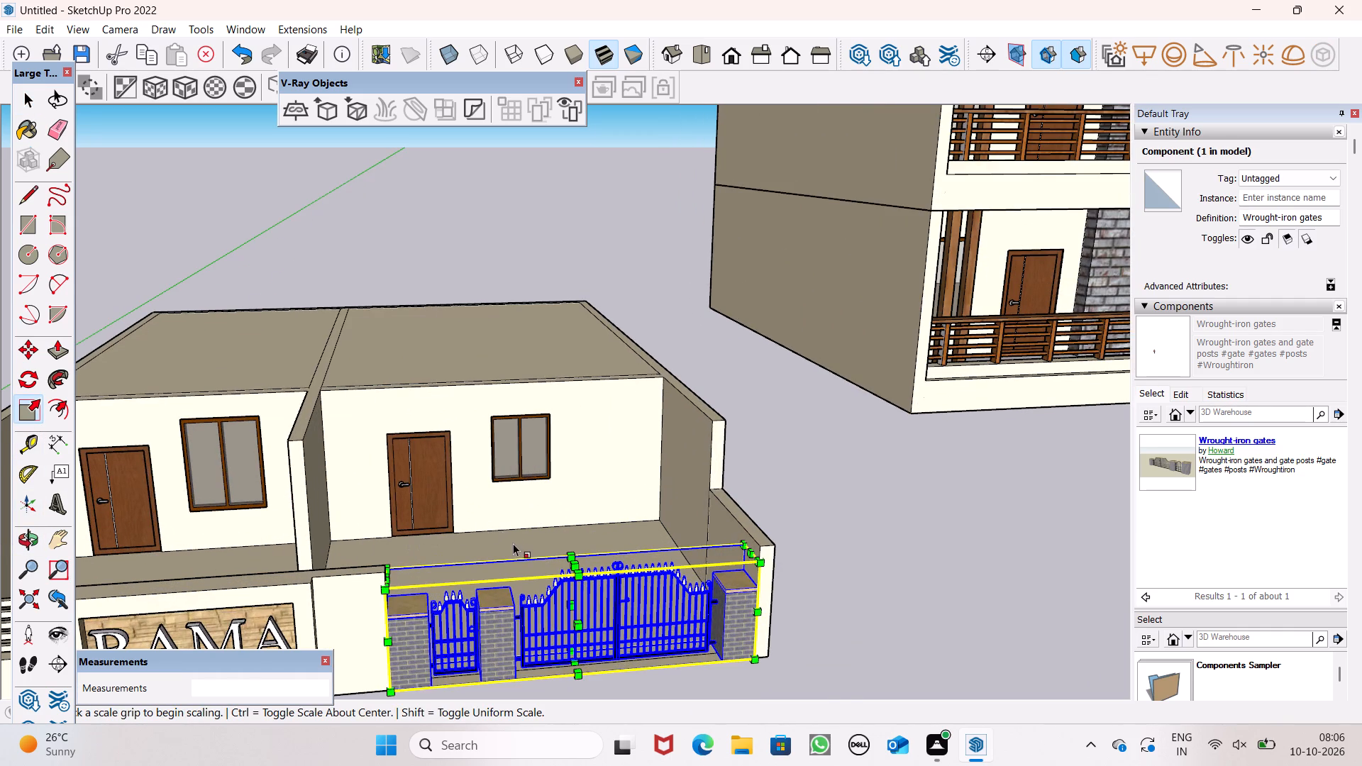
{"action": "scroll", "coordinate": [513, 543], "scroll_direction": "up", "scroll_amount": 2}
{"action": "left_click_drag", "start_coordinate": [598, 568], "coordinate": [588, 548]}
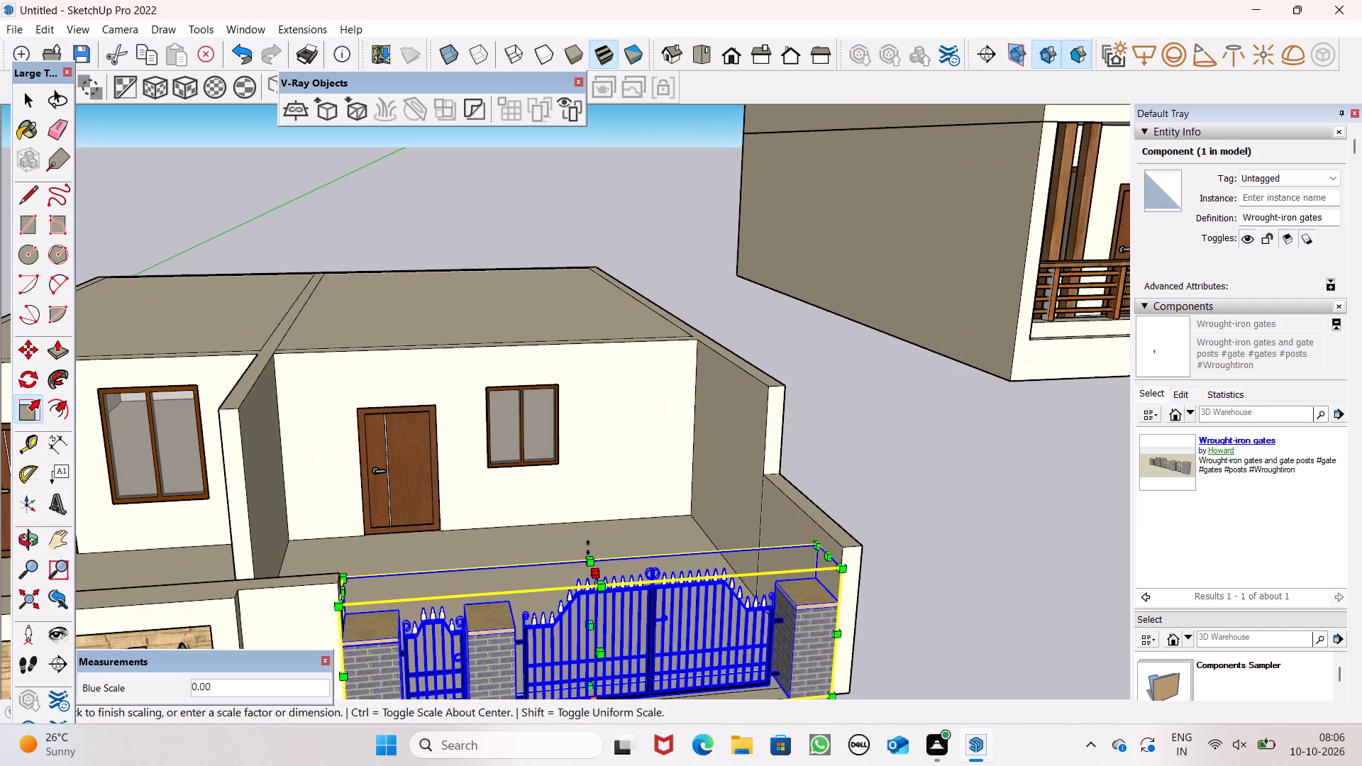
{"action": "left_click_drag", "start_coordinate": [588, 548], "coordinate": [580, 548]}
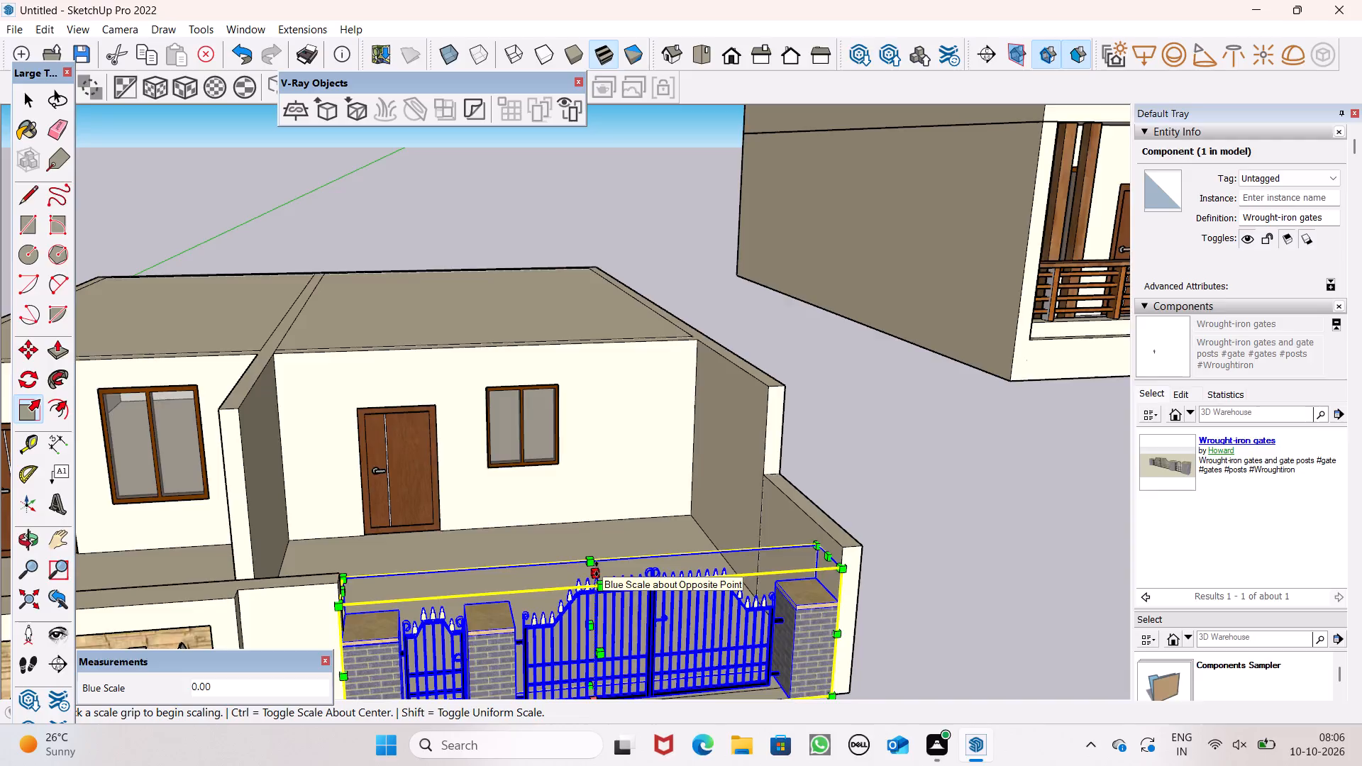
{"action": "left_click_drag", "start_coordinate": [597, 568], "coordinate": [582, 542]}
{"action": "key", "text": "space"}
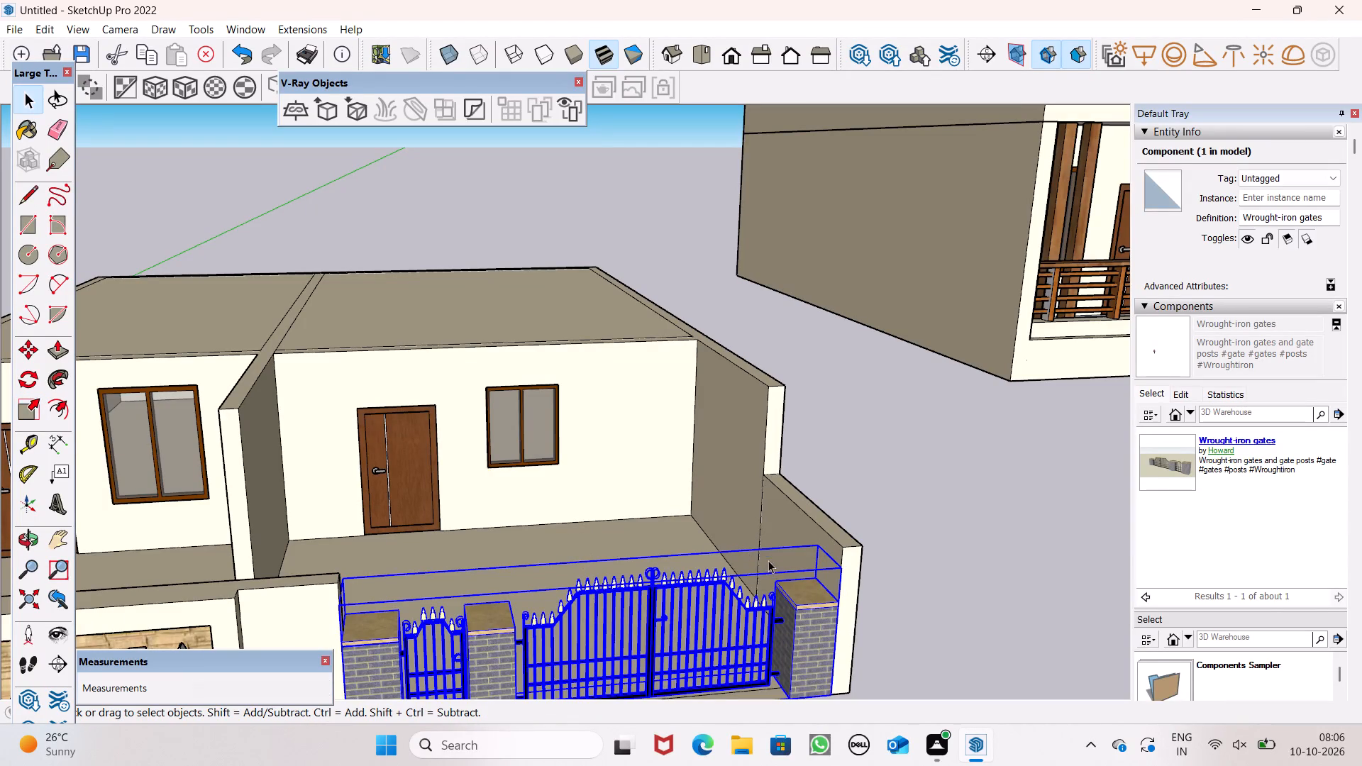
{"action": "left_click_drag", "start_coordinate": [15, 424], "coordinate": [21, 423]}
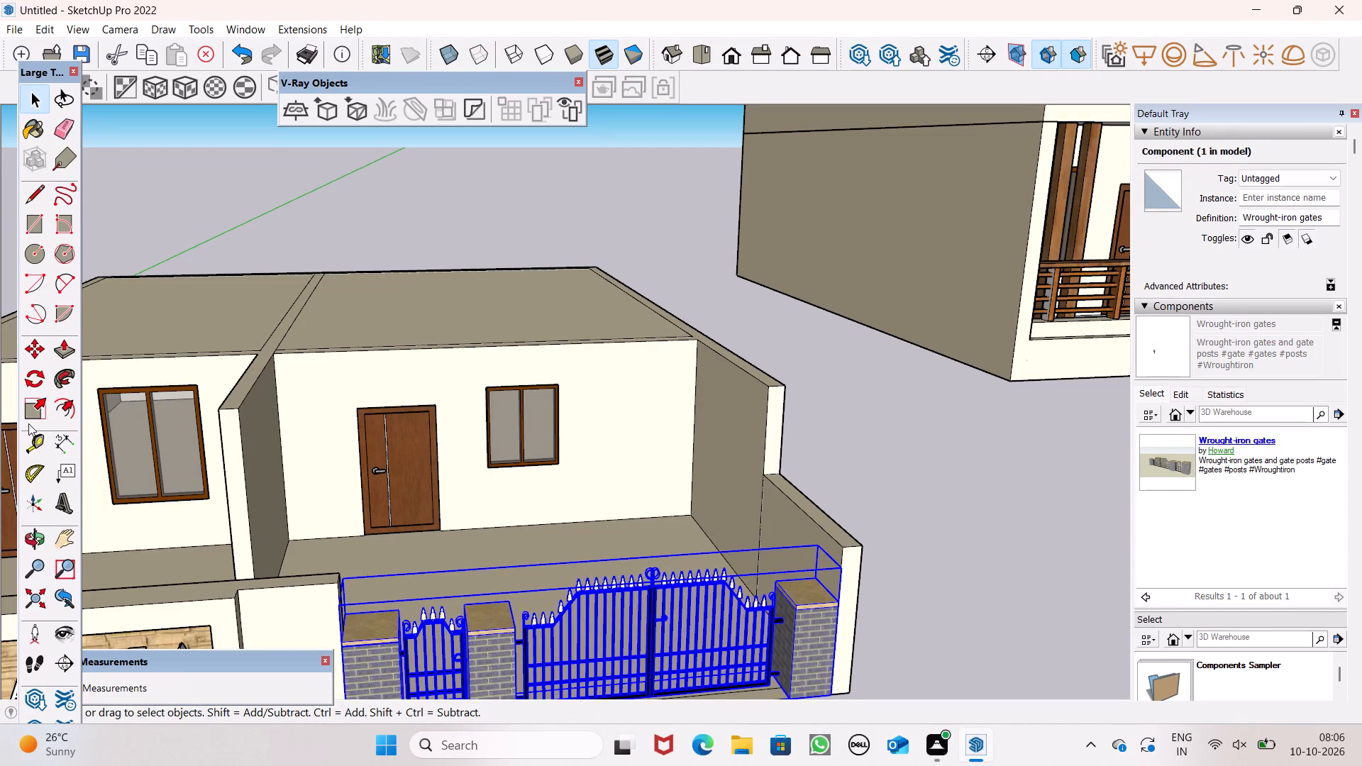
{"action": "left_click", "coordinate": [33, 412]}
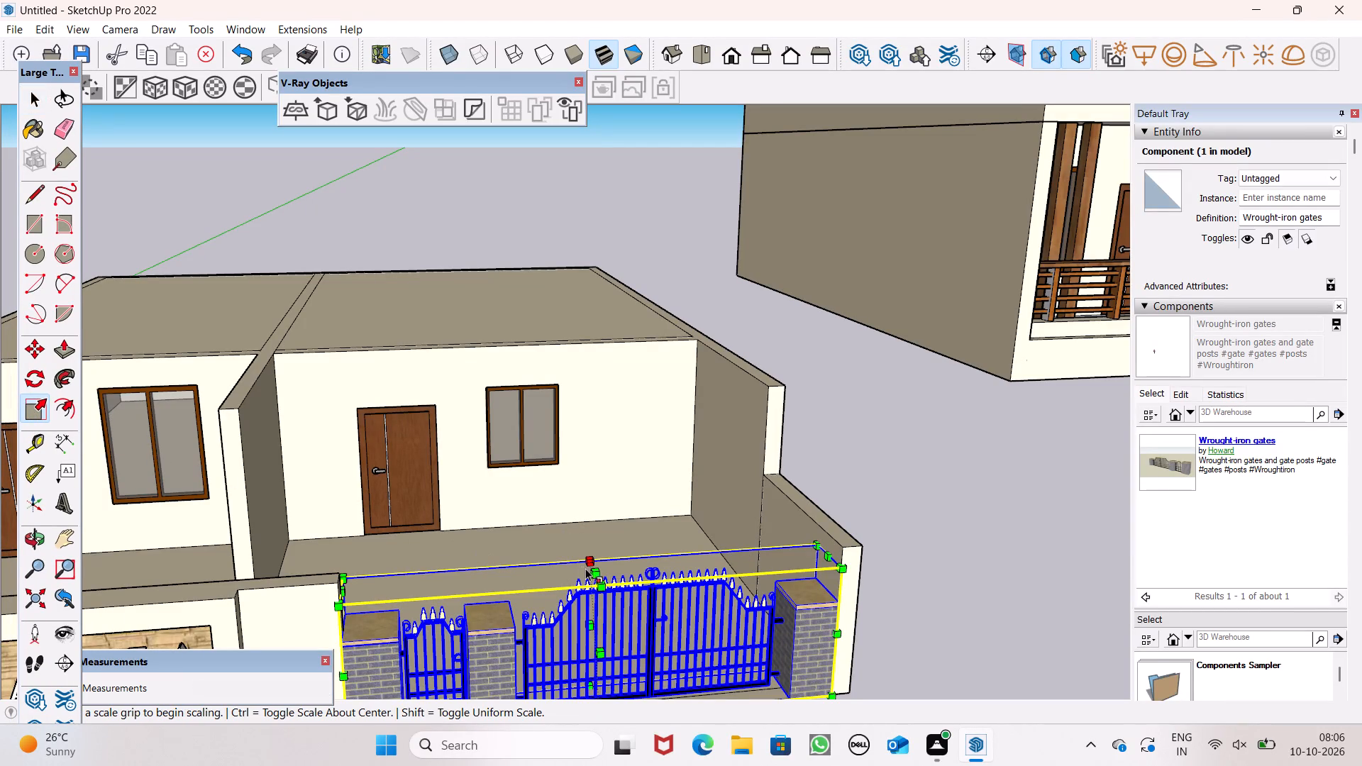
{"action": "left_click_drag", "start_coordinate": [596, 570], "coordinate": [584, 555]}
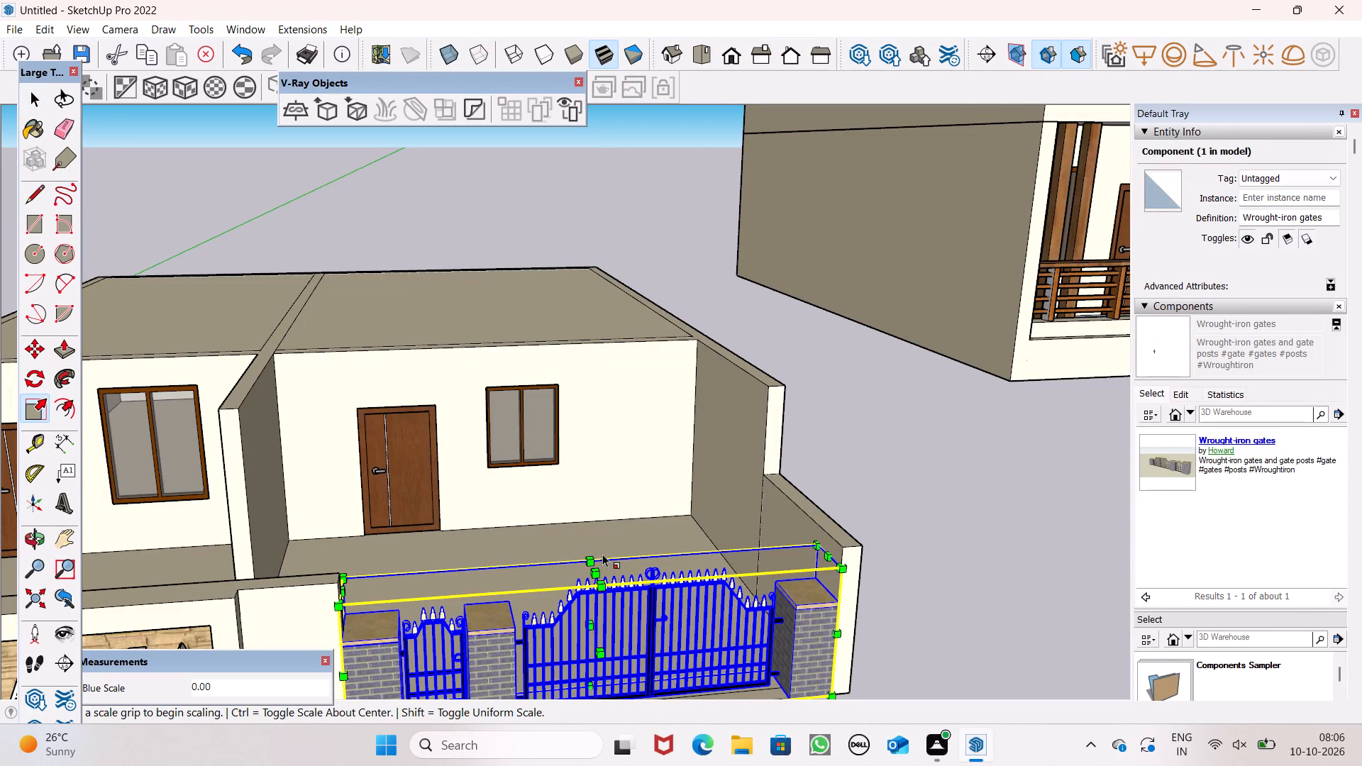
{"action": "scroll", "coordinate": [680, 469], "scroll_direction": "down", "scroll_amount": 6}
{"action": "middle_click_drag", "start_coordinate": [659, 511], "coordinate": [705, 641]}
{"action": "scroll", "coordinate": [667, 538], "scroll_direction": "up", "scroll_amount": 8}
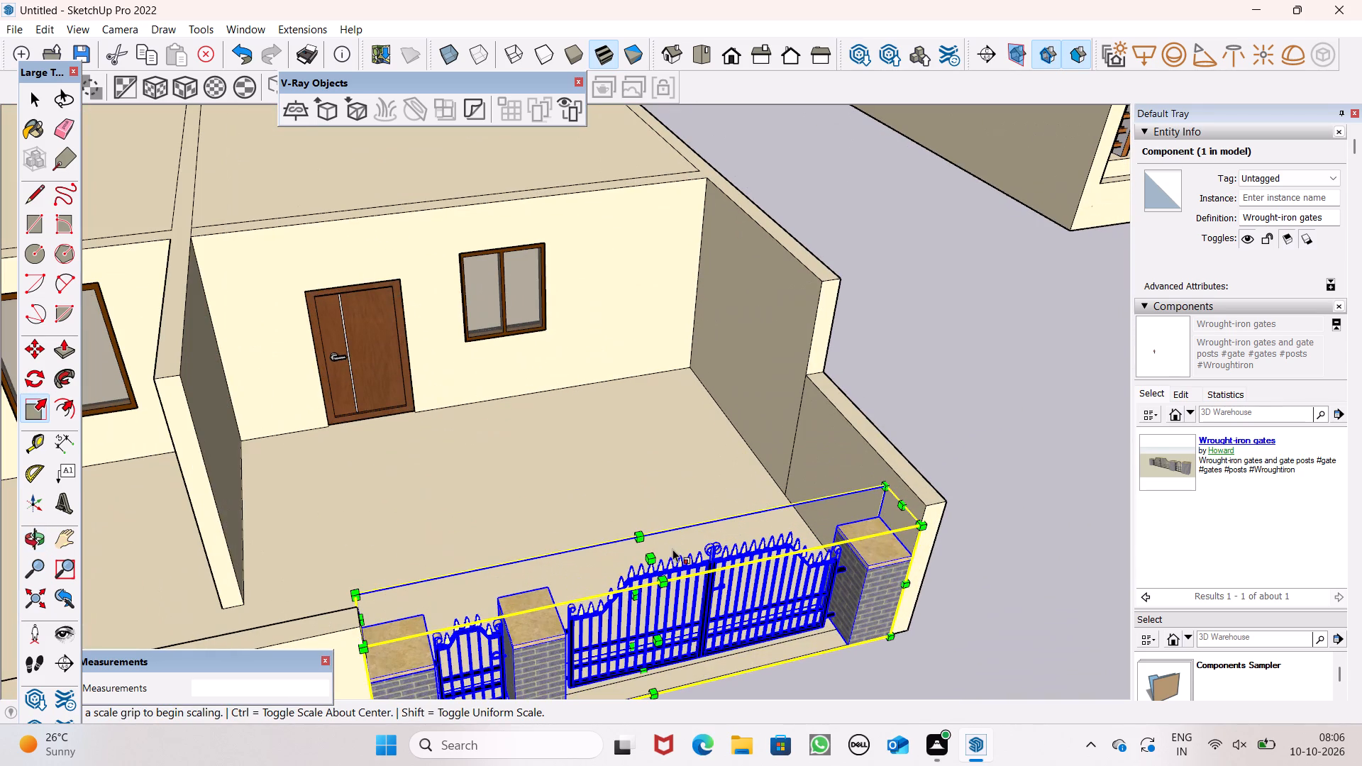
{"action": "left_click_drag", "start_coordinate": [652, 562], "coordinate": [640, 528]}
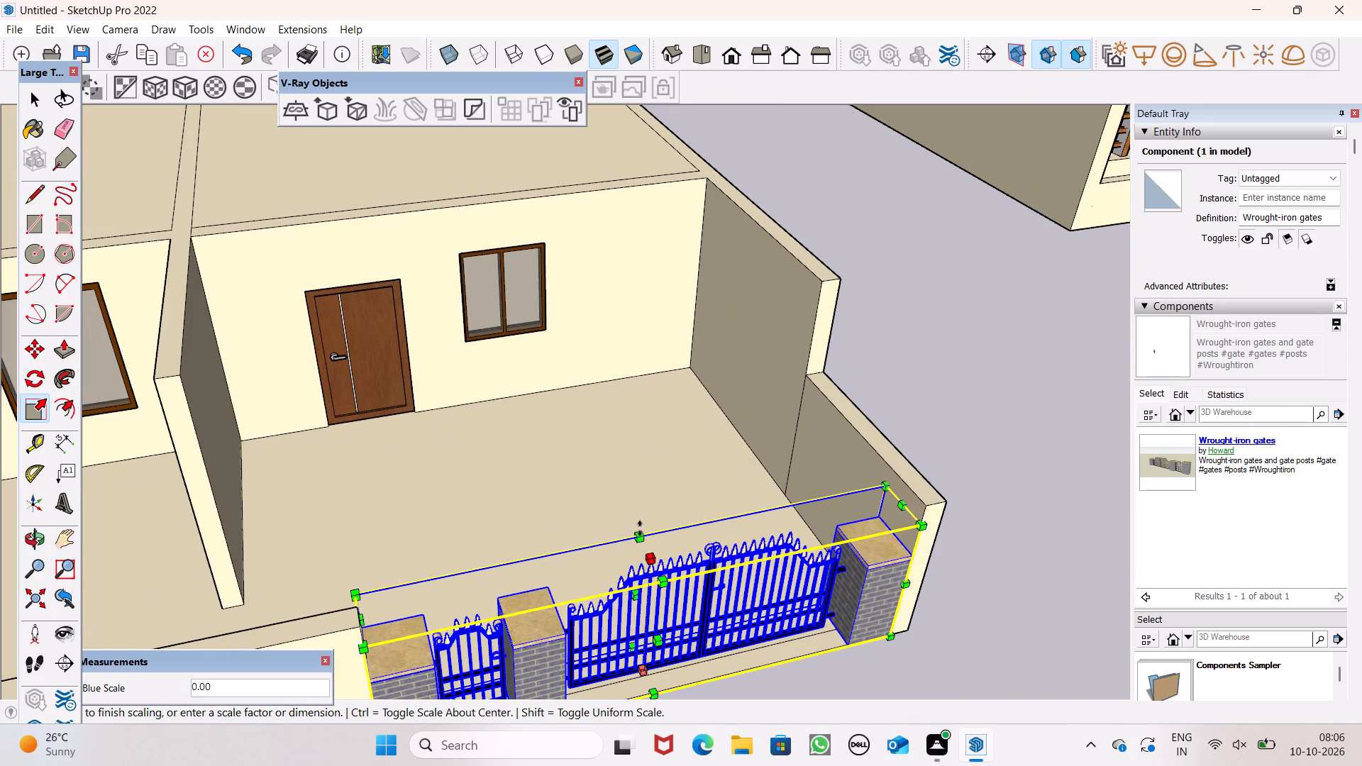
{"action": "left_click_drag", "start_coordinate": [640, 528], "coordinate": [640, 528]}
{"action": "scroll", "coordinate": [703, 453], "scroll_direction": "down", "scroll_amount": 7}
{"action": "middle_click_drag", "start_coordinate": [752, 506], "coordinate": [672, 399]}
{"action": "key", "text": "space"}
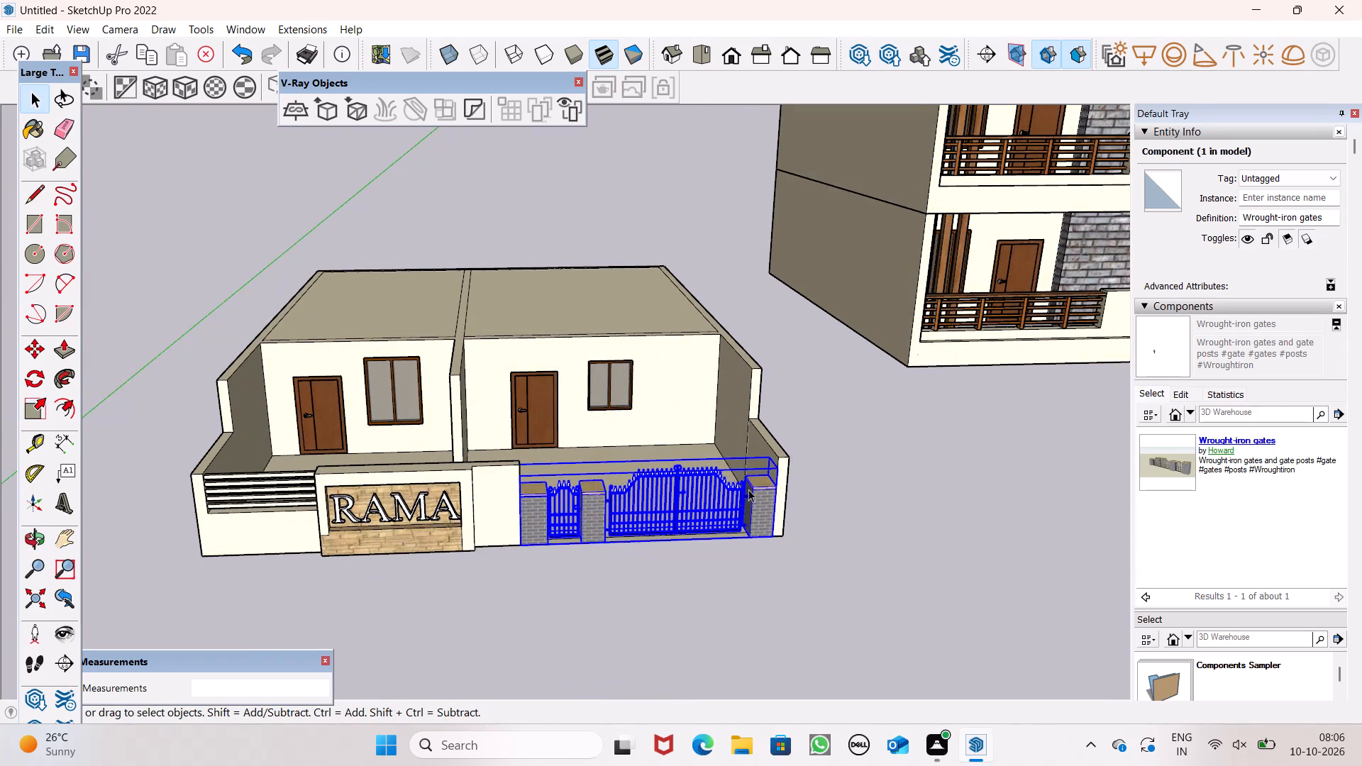
Scale the wrought-iron gate taller along the blue axis until its pillars are about level with the adjoining boundary wall's top.
{"action": "scroll", "coordinate": [731, 487], "scroll_direction": "up", "scroll_amount": 1}
{"action": "left_click", "coordinate": [822, 521]}
{"action": "middle_click_drag", "start_coordinate": [809, 500], "coordinate": [663, 506]}
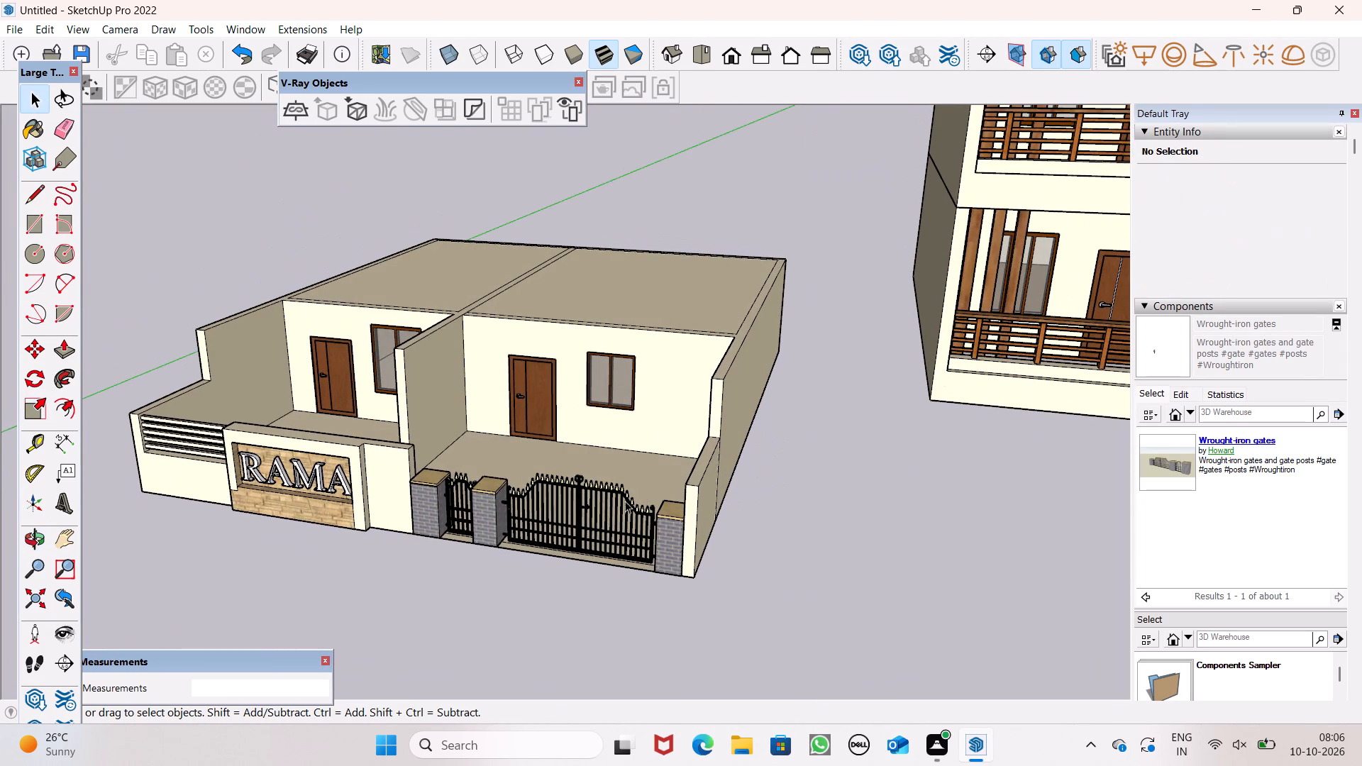
{"action": "left_click_drag", "start_coordinate": [621, 502], "coordinate": [621, 496]}
{"action": "left_click", "coordinate": [563, 494]}
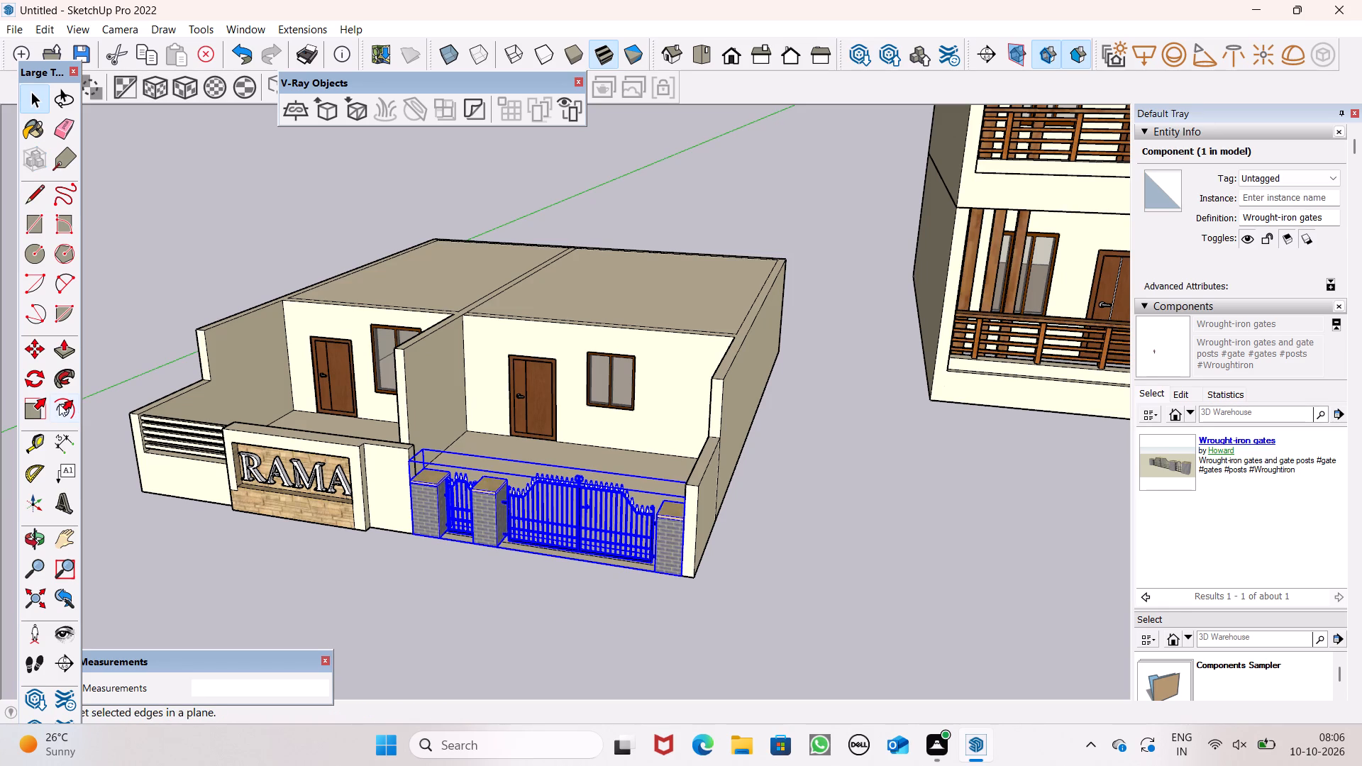
{"action": "left_click", "coordinate": [45, 404]}
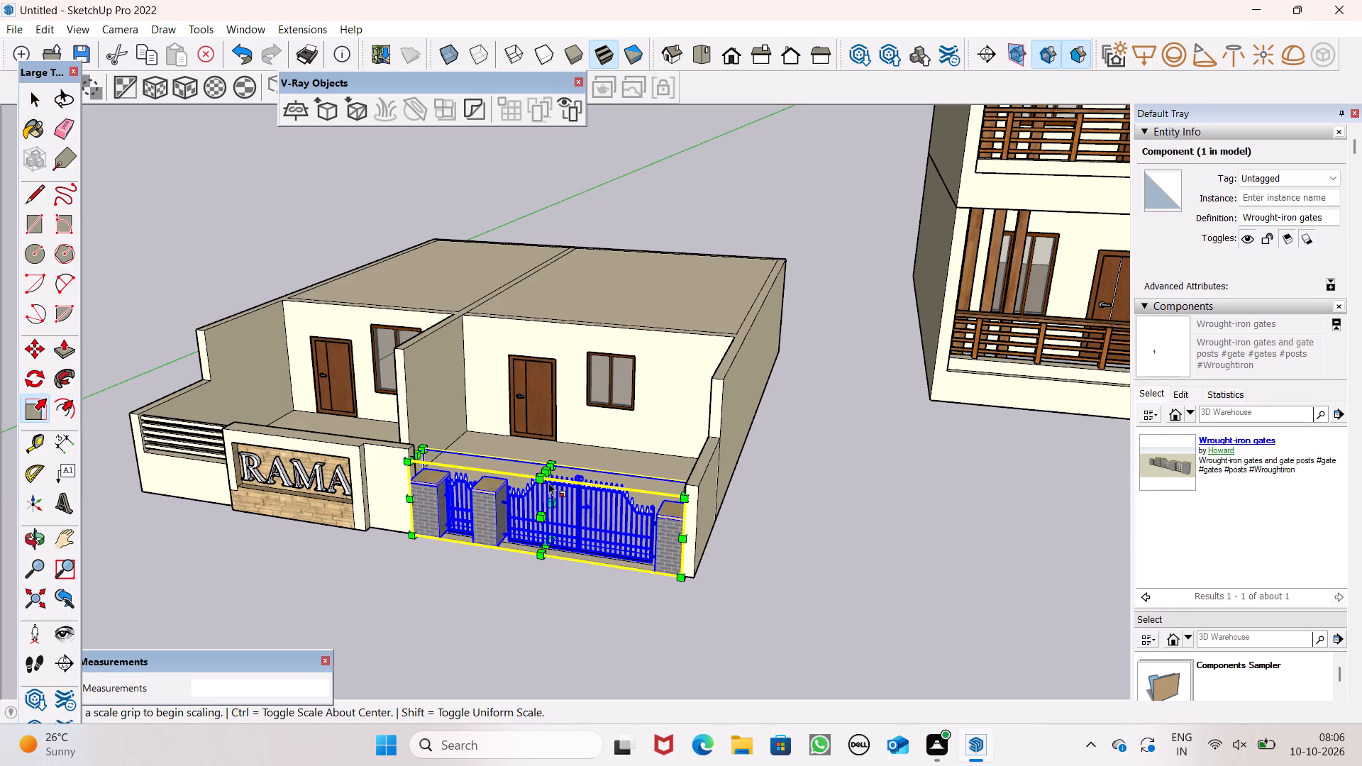
{"action": "left_click_drag", "start_coordinate": [546, 471], "coordinate": [543, 446]}
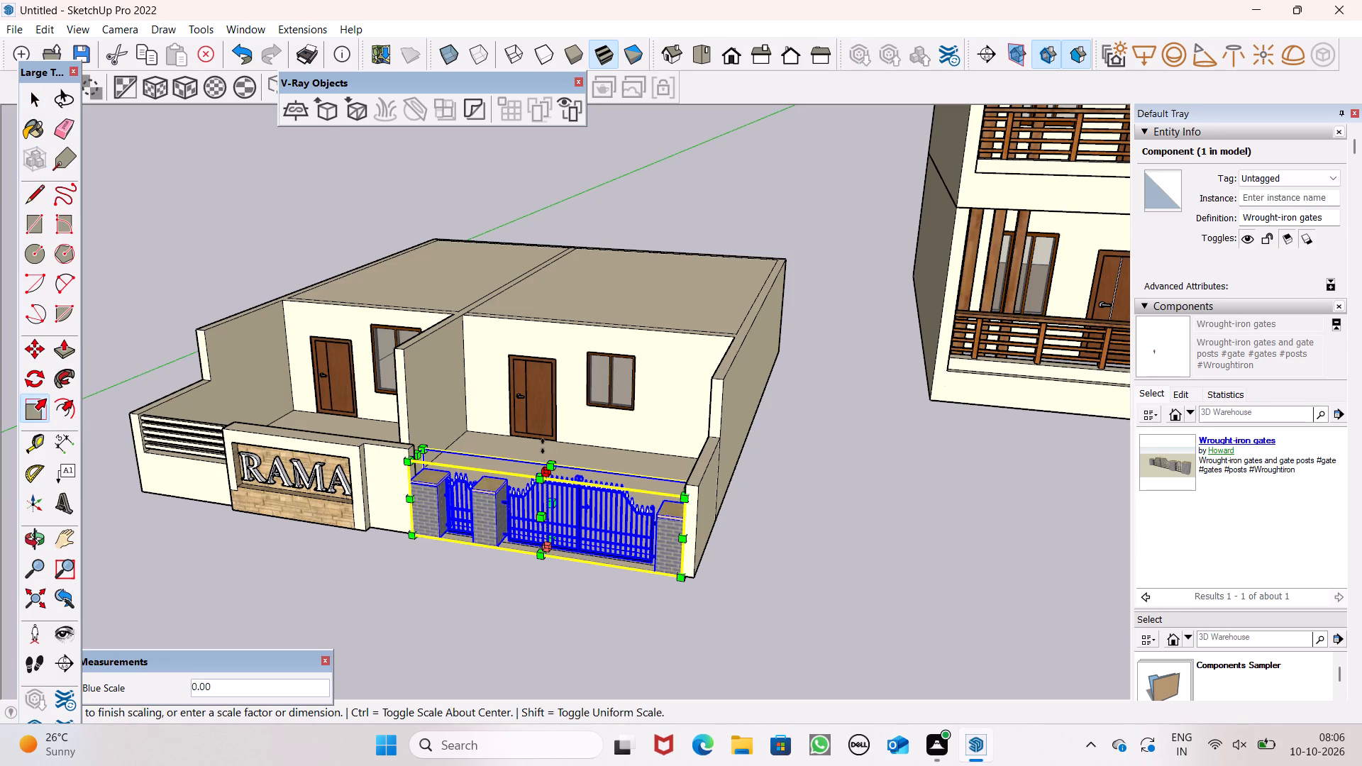
{"action": "left_click_drag", "start_coordinate": [543, 446], "coordinate": [541, 435]}
{"action": "scroll", "coordinate": [548, 417], "scroll_direction": "up", "scroll_amount": 6}
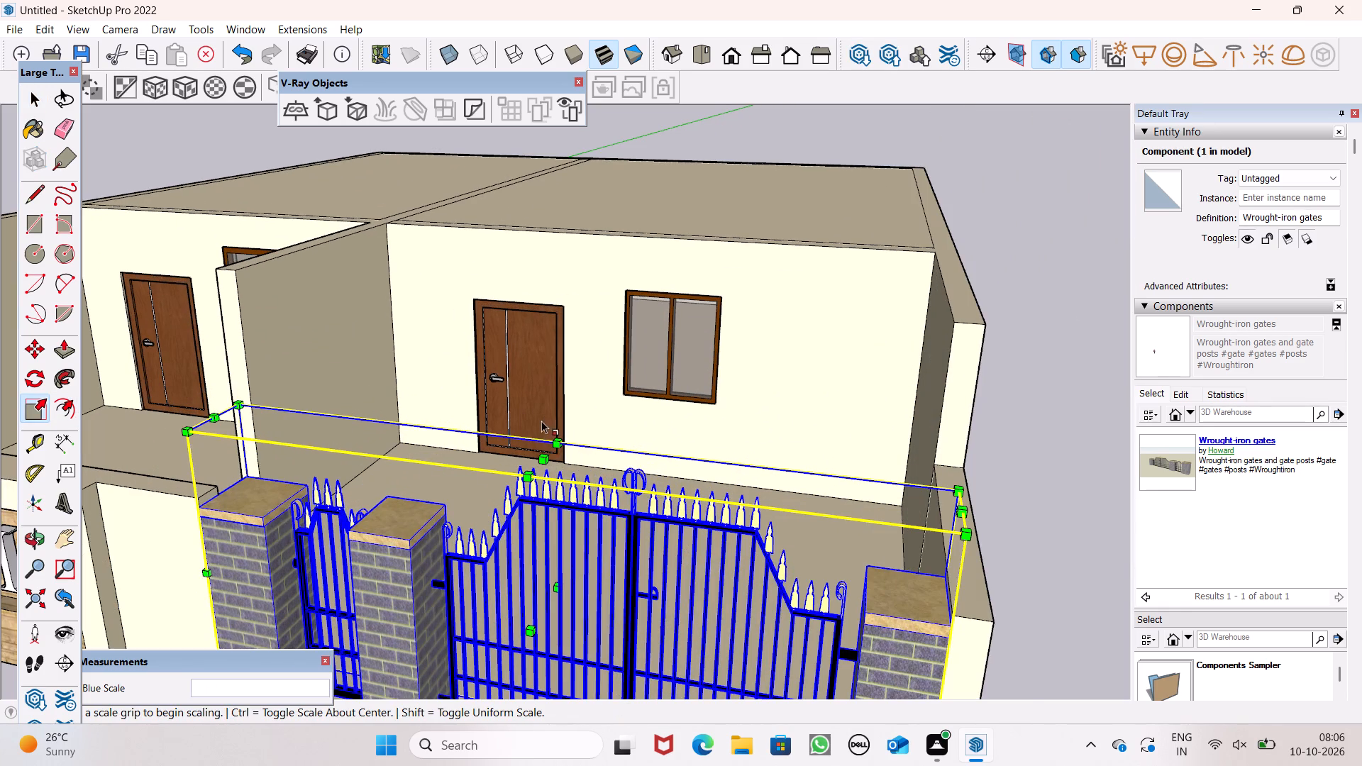
{"action": "key", "text": "space"}
{"action": "scroll", "coordinate": [588, 421], "scroll_direction": "down", "scroll_amount": 8}
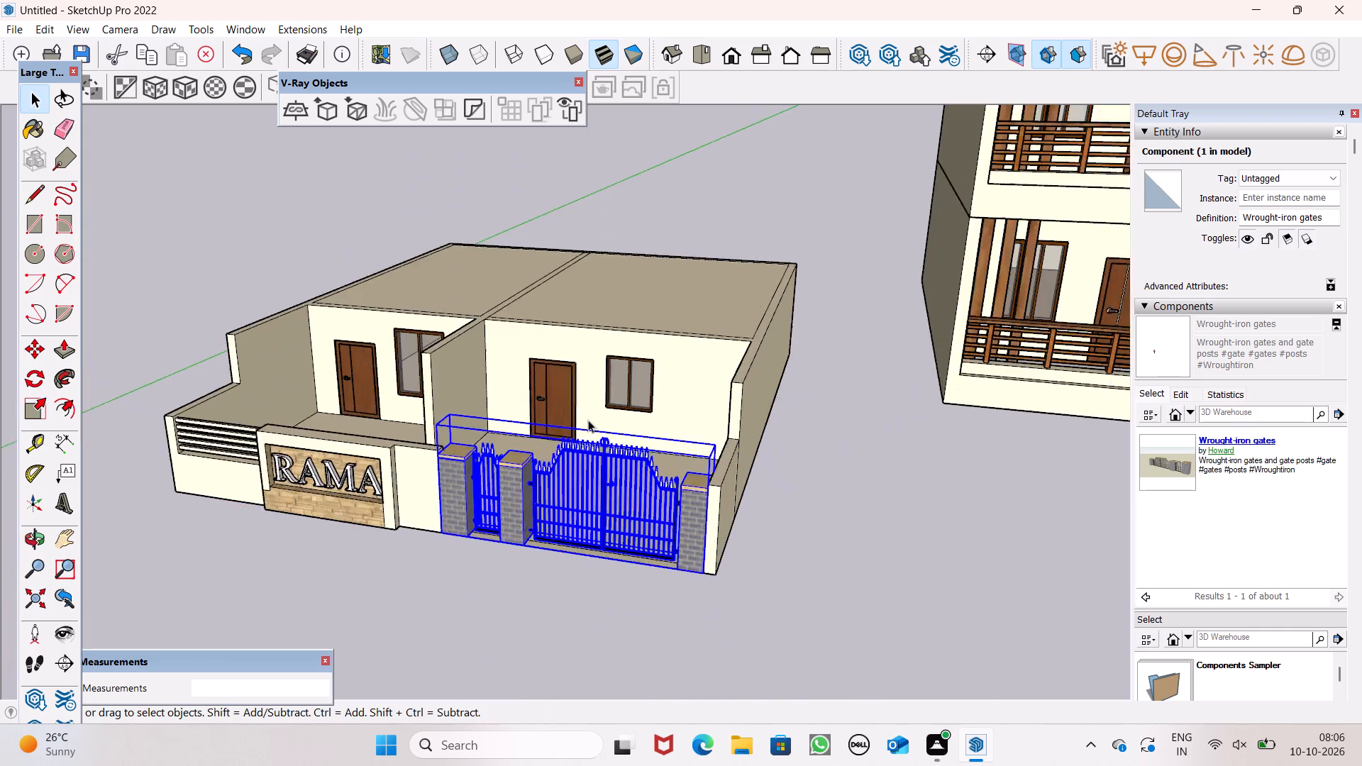
{"action": "scroll", "coordinate": [588, 420], "scroll_direction": "down", "scroll_amount": 5}
{"action": "left_click", "coordinate": [748, 518]}
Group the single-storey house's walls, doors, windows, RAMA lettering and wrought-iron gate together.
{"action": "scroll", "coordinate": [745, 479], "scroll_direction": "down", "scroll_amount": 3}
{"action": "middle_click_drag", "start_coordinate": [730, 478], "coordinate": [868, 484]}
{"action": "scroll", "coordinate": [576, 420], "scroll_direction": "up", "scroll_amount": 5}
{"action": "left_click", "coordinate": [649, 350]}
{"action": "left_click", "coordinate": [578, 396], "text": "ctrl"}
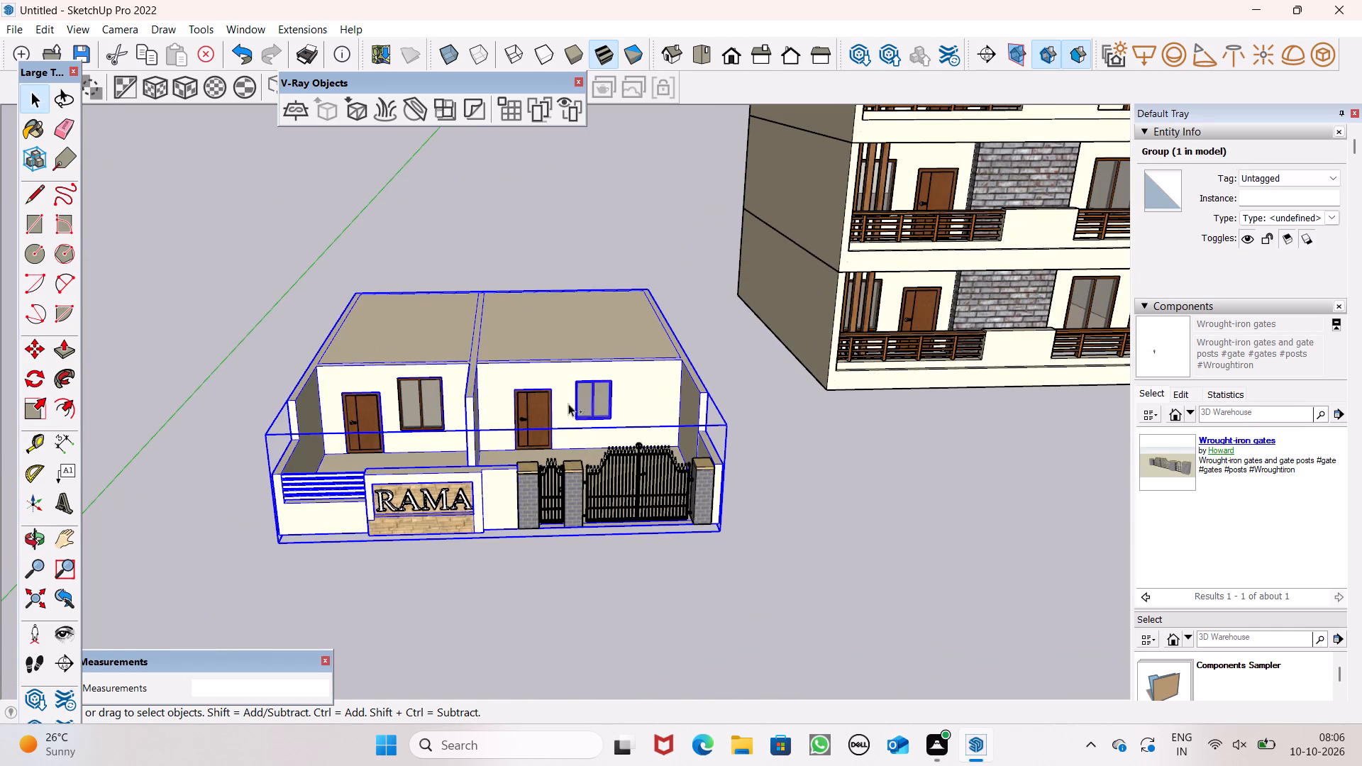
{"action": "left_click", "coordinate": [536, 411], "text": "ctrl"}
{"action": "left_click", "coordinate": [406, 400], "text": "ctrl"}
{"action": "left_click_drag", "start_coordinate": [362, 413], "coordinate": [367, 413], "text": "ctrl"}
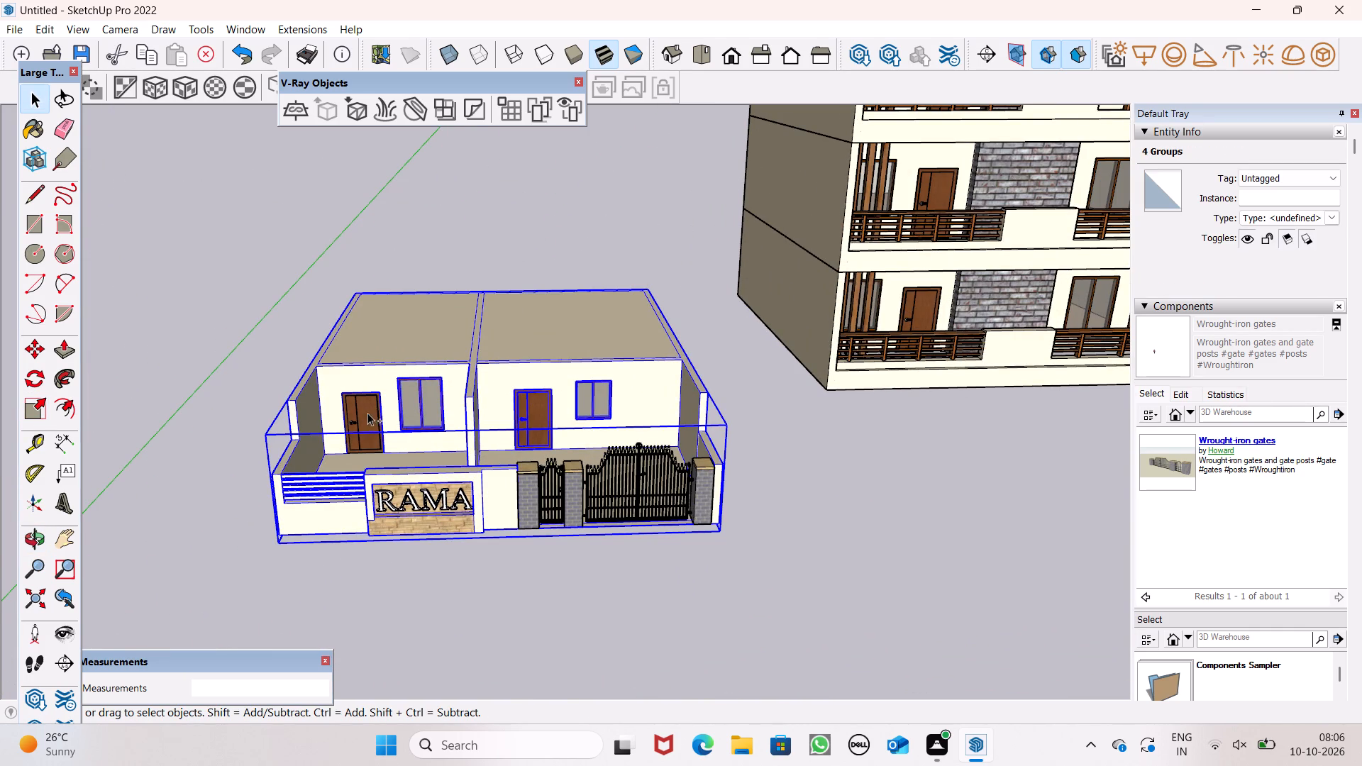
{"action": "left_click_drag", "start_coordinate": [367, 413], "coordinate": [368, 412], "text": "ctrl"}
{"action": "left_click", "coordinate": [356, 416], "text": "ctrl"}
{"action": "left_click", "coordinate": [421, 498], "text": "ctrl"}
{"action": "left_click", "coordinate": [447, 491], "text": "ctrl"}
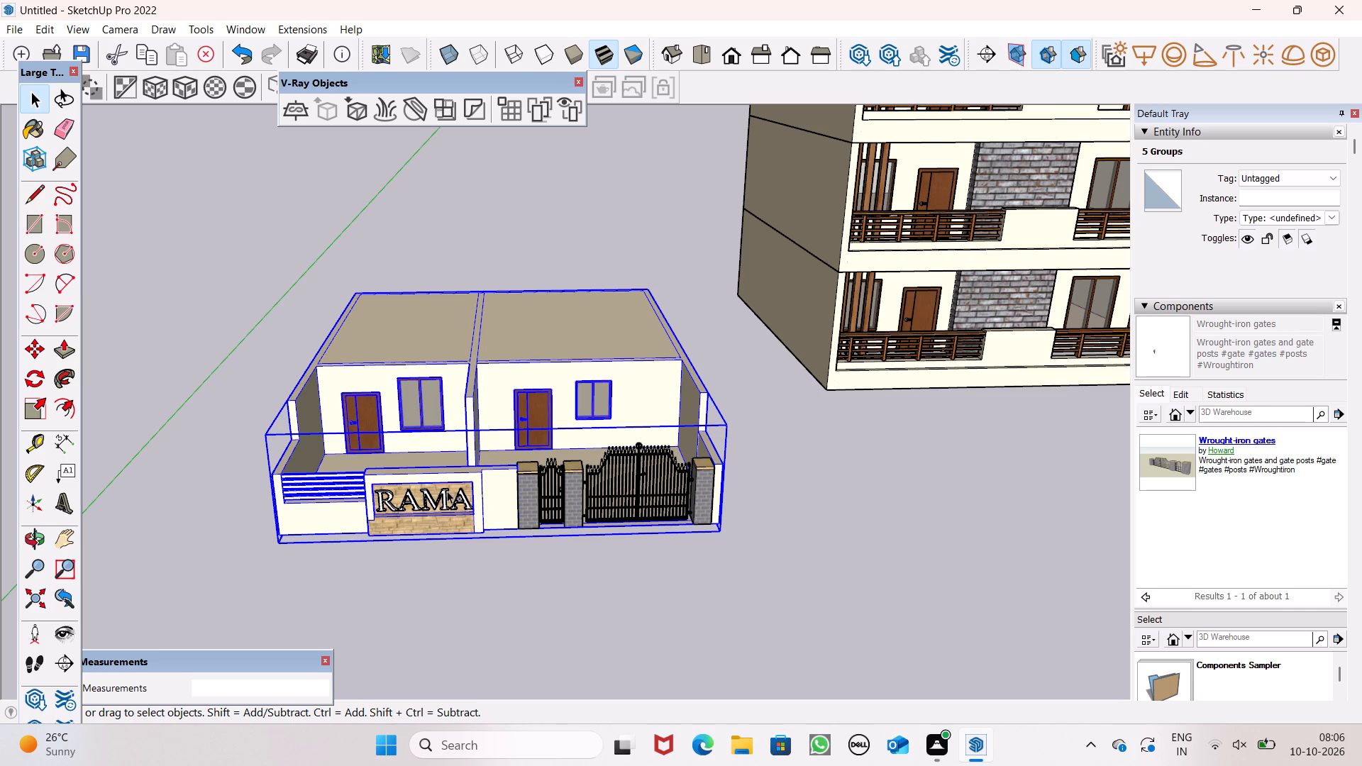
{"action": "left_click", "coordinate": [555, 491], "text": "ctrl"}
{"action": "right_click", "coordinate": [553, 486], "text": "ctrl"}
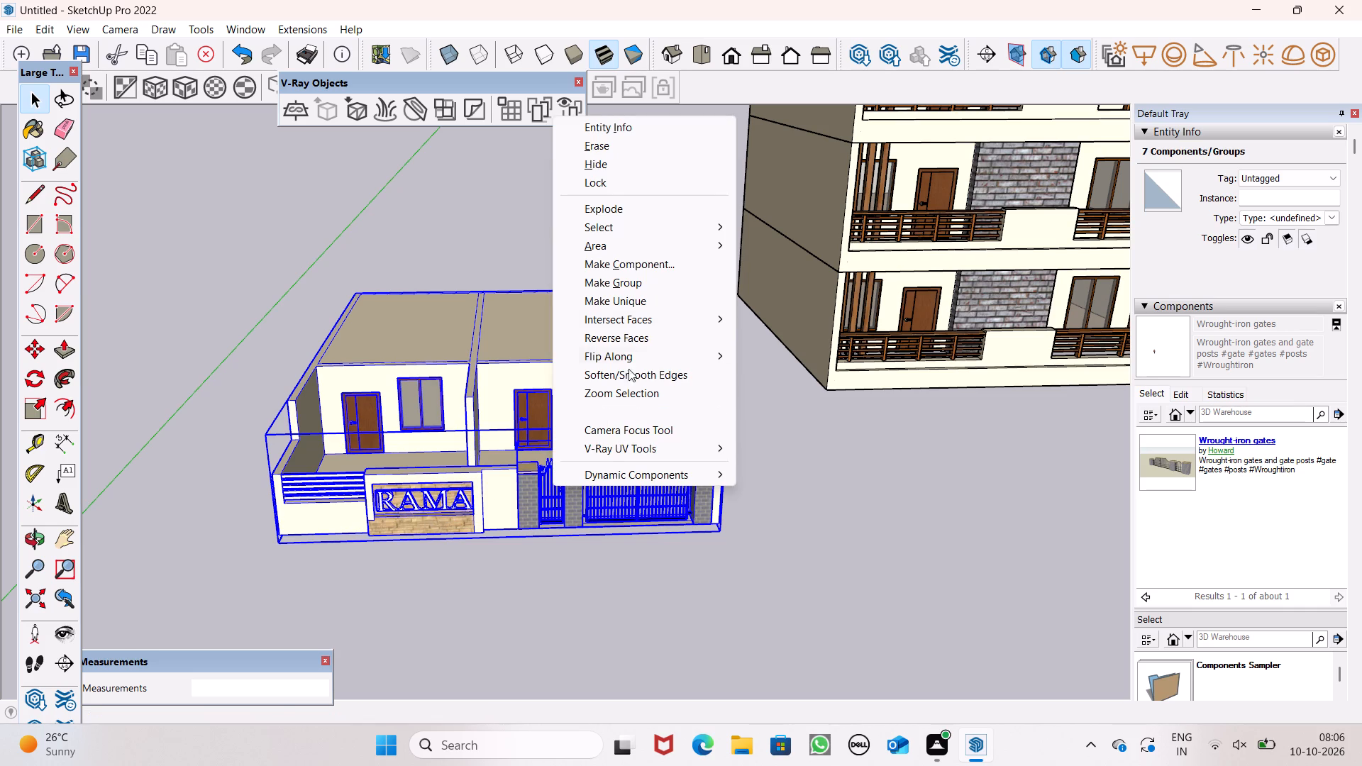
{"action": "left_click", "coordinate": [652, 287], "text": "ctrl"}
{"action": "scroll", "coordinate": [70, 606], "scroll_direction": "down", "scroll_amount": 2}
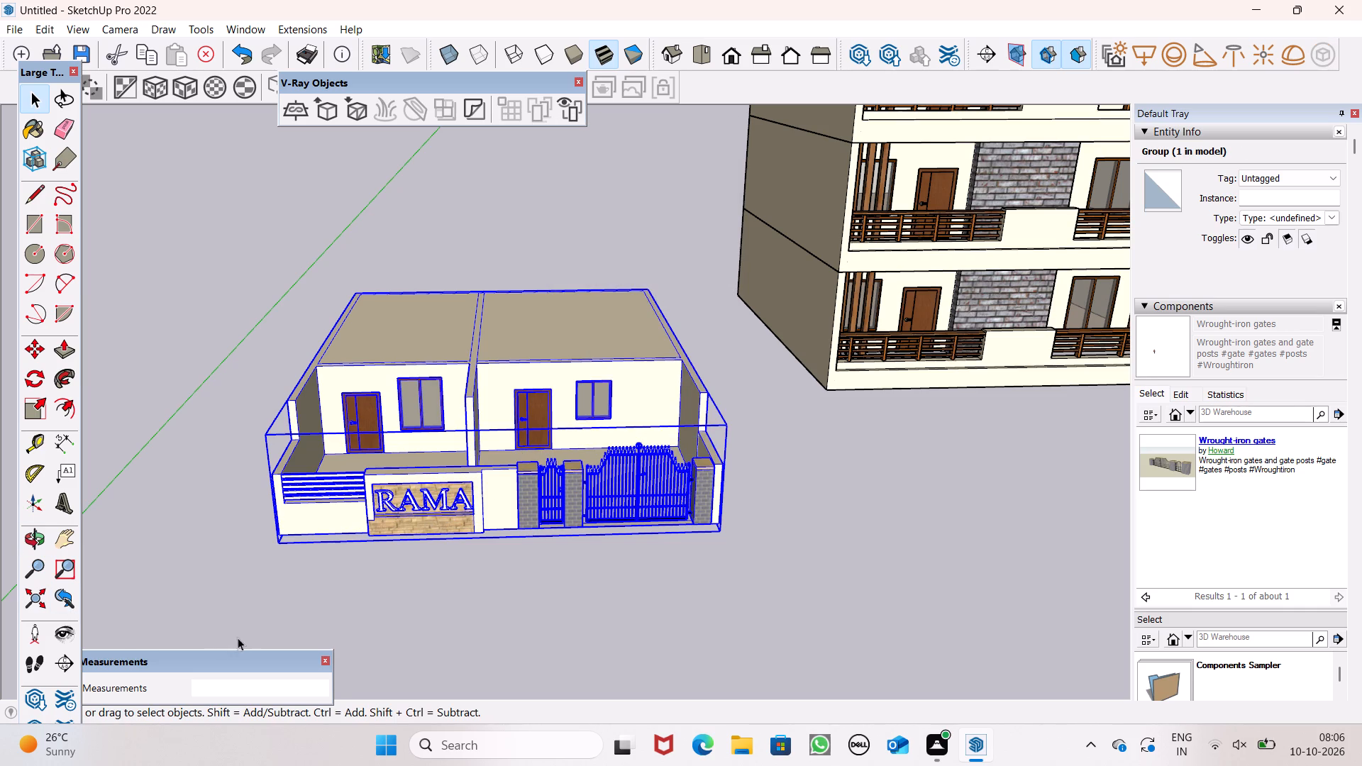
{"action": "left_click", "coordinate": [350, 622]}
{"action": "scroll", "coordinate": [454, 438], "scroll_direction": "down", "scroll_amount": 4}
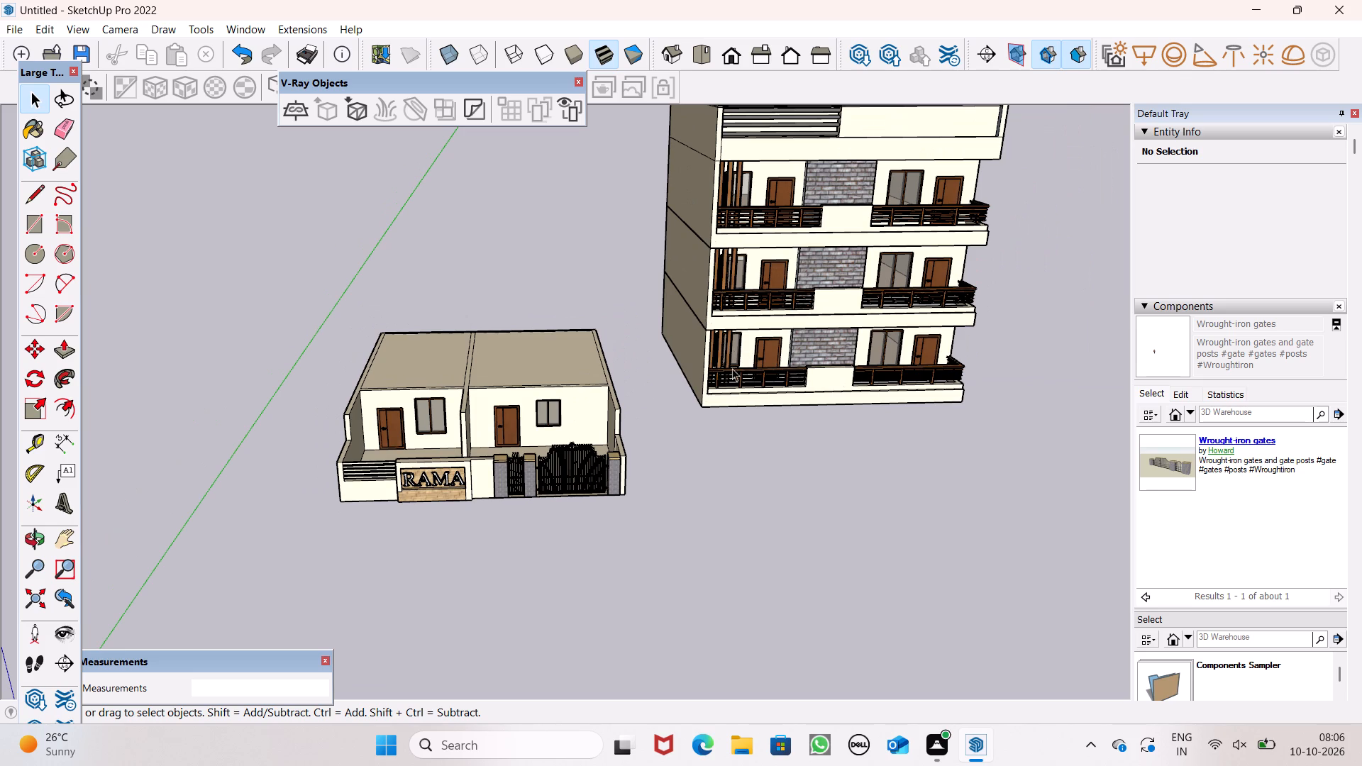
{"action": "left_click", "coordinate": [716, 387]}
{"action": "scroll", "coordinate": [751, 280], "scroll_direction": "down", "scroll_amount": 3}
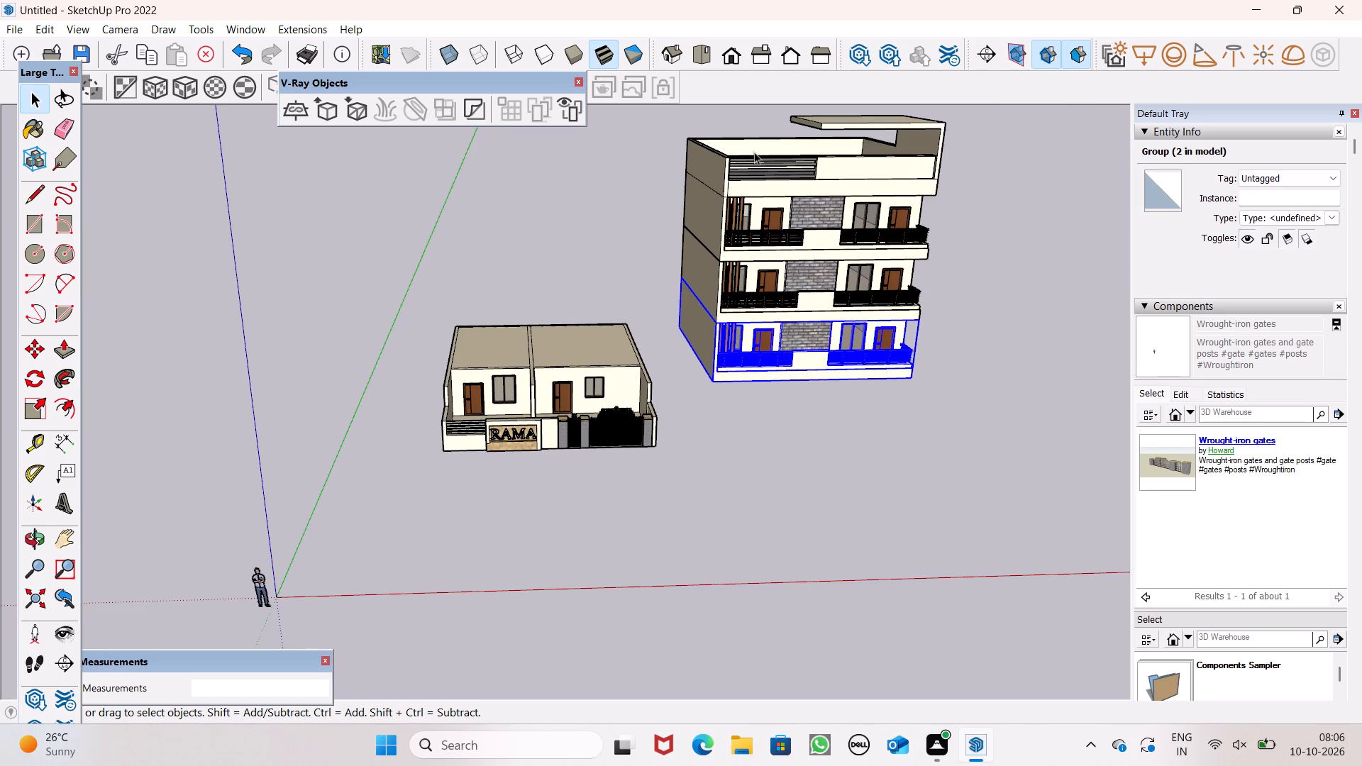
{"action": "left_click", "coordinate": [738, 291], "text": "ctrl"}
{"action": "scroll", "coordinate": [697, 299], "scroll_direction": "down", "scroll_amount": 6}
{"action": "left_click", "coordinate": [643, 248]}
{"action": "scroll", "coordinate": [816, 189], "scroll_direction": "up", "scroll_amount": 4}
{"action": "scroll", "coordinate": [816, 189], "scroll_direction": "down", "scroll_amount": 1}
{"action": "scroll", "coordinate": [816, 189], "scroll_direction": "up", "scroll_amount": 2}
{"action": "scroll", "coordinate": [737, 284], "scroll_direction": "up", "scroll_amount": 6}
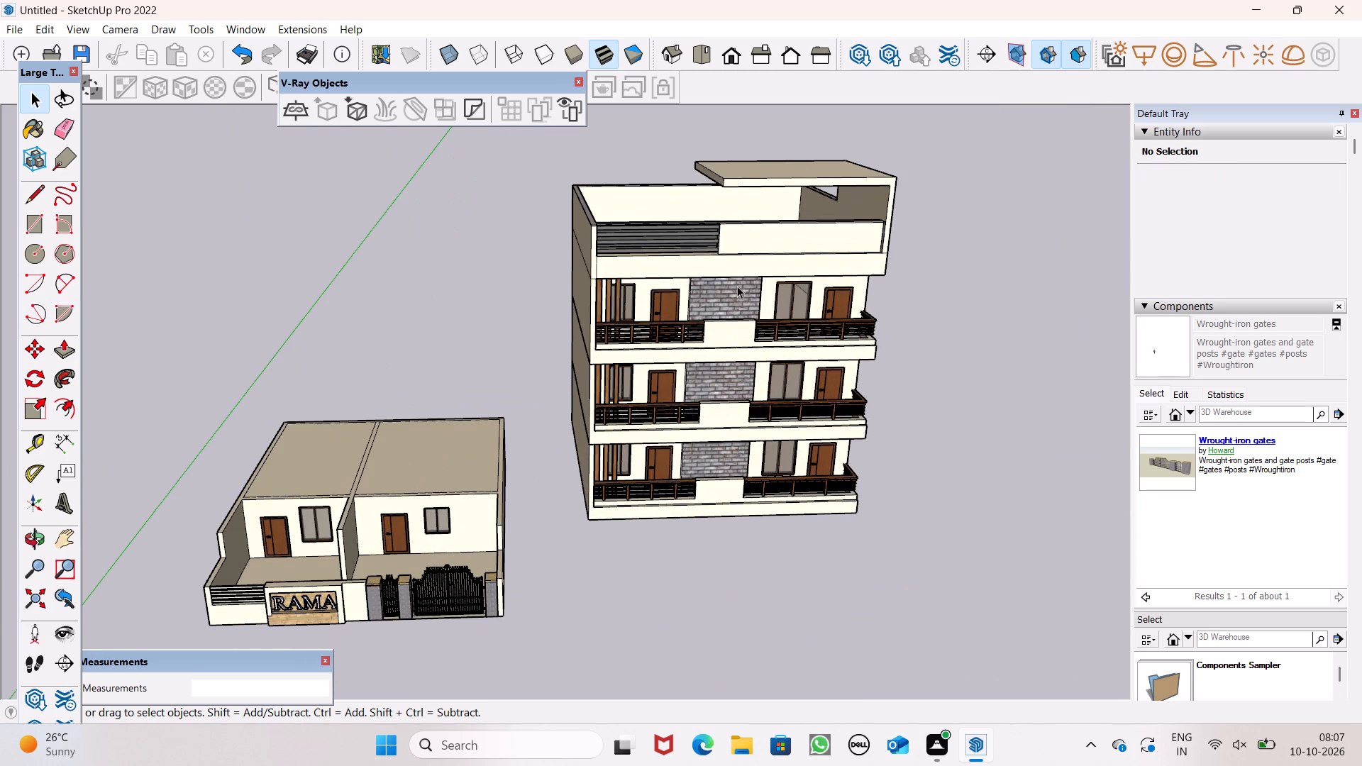
Select the entire multi-storey building, including its top-floor doors and windows and both lower floor groups, and make the selection unique.
{"action": "triple_click", "coordinate": [737, 286]}
{"action": "left_click", "coordinate": [735, 287]}
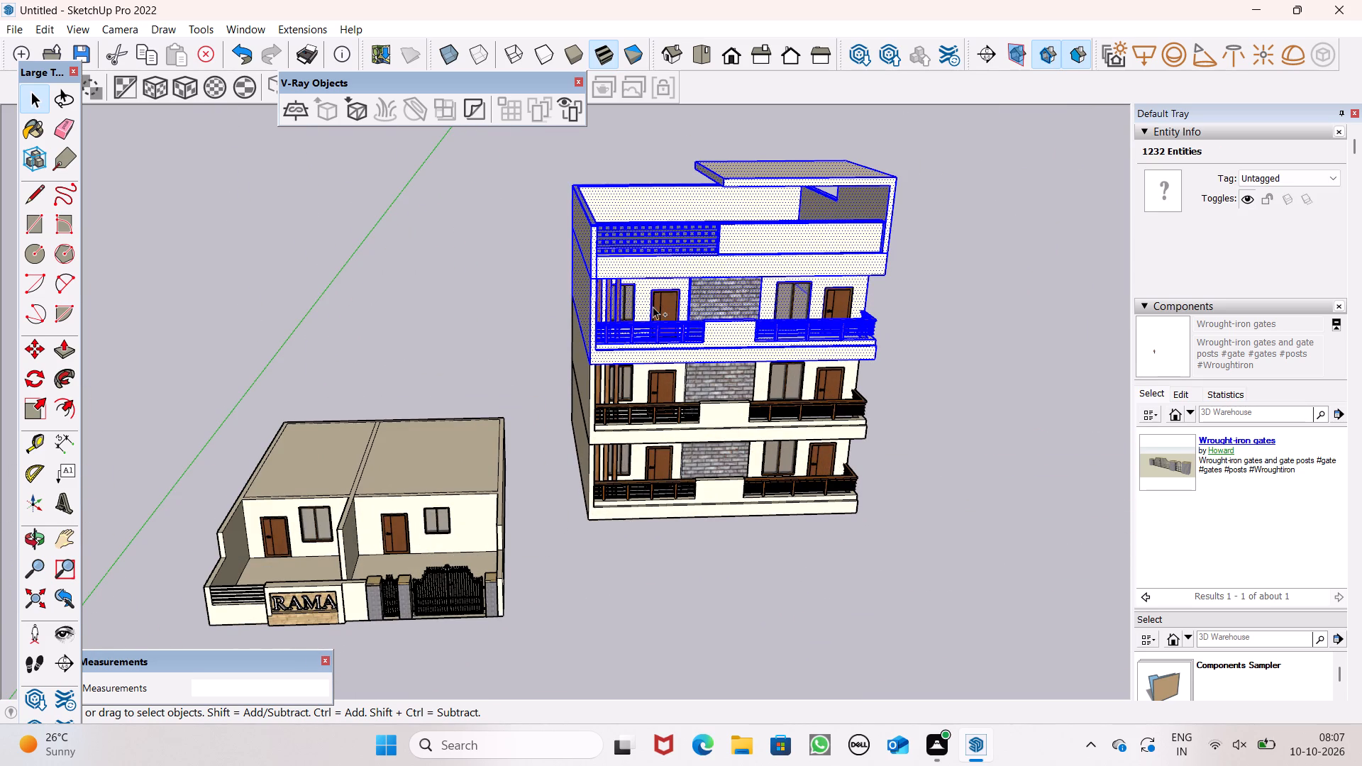
{"action": "left_click", "coordinate": [666, 295], "text": "ctrl"}
{"action": "left_click", "coordinate": [626, 294], "text": "ctrl"}
{"action": "left_click", "coordinate": [792, 301], "text": "ctrl"}
{"action": "left_click", "coordinate": [831, 299], "text": "ctrl"}
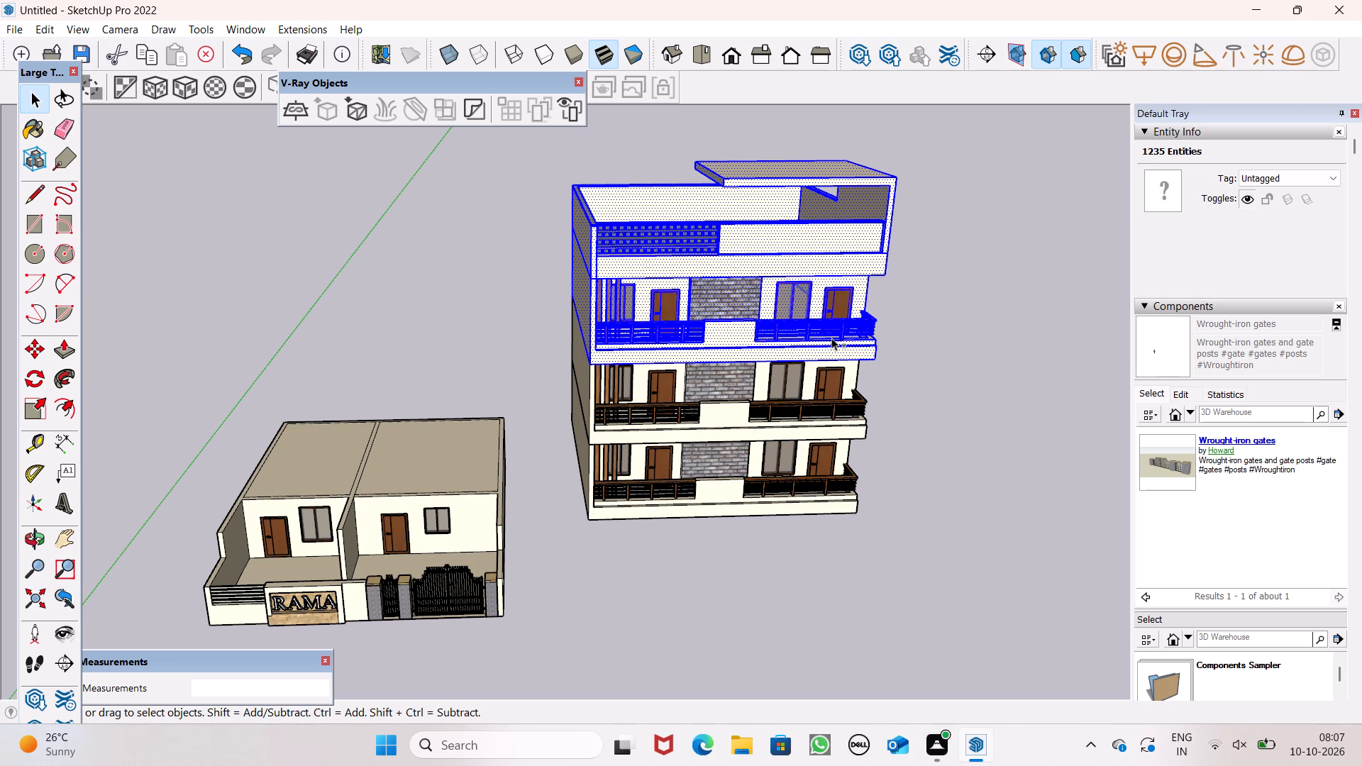
{"action": "left_click", "coordinate": [772, 391], "text": "ctrl"}
{"action": "left_click_drag", "start_coordinate": [772, 509], "coordinate": [767, 501], "text": "ctrl"}
{"action": "right_click", "coordinate": [760, 491], "text": "ctrl"}
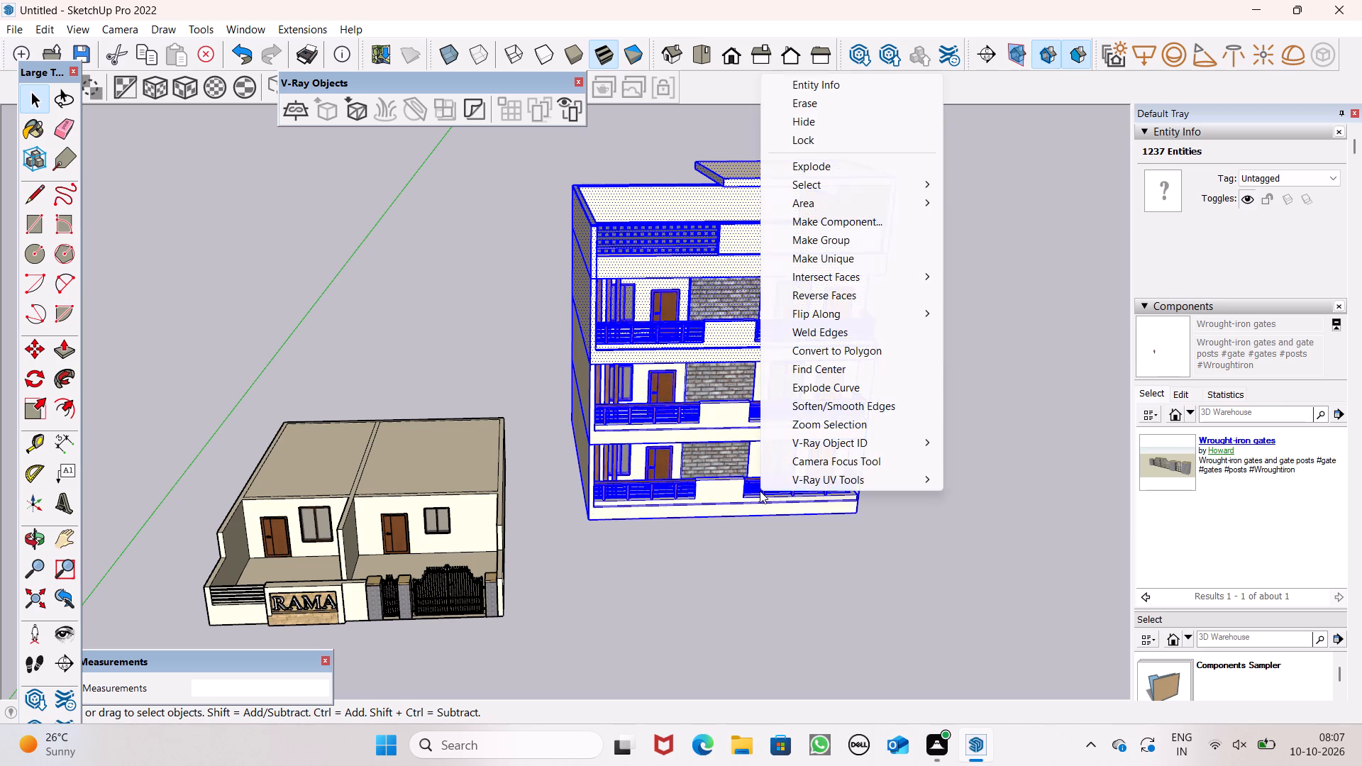
{"action": "left_click", "coordinate": [858, 250], "text": "ctrl"}
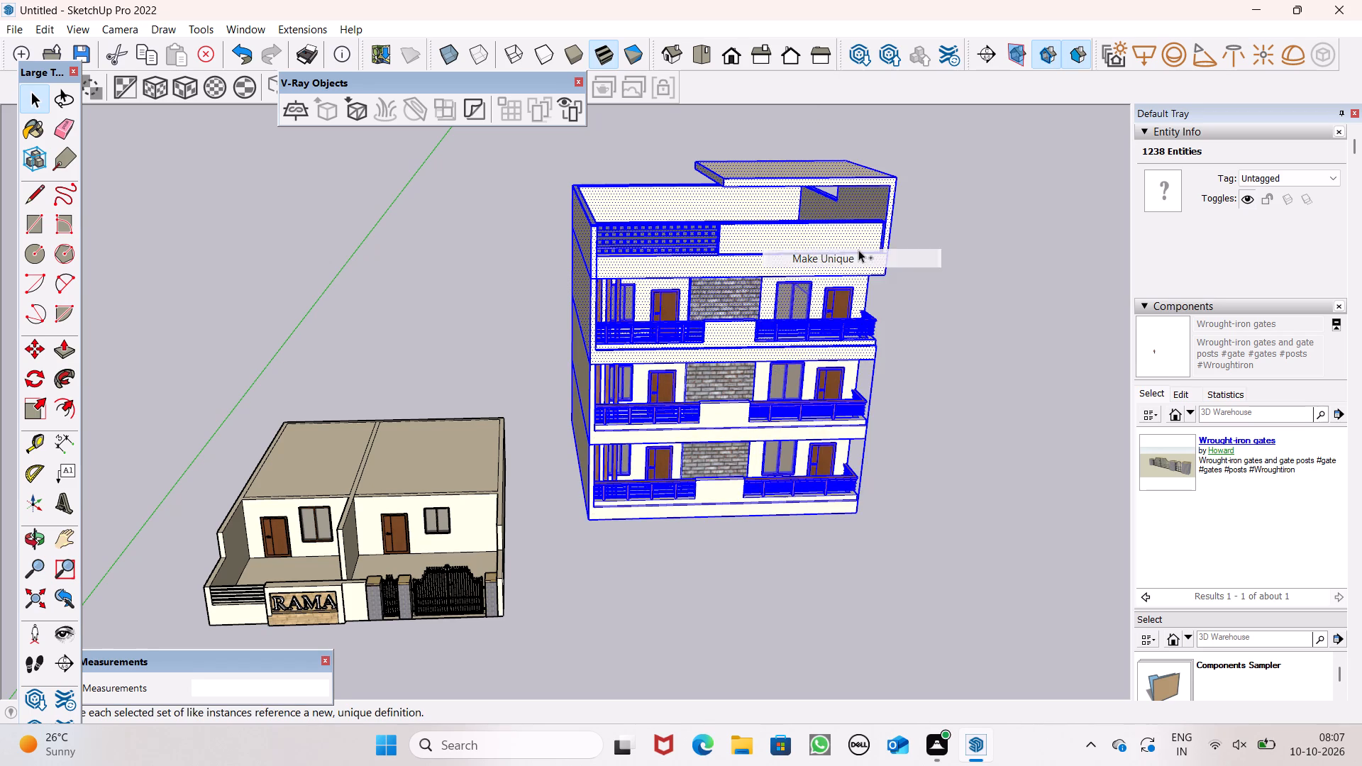
Move the selected multi-storey building by its lower front corner over to the single-storey house.
{"action": "scroll", "coordinate": [838, 262], "scroll_direction": "down", "scroll_amount": 2}
{"action": "key", "text": "m"}
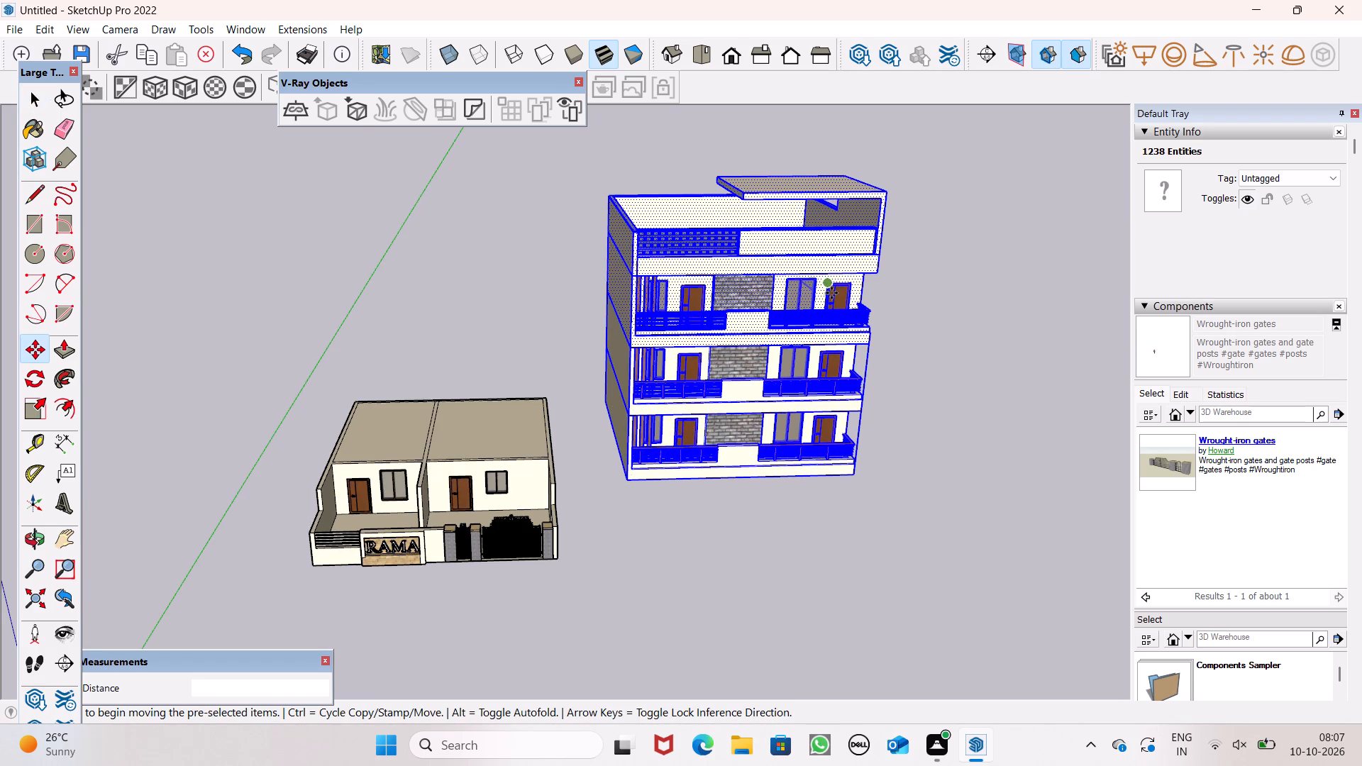
{"action": "key", "text": "Return"}
{"action": "left_click_drag", "start_coordinate": [631, 486], "coordinate": [306, 514]}
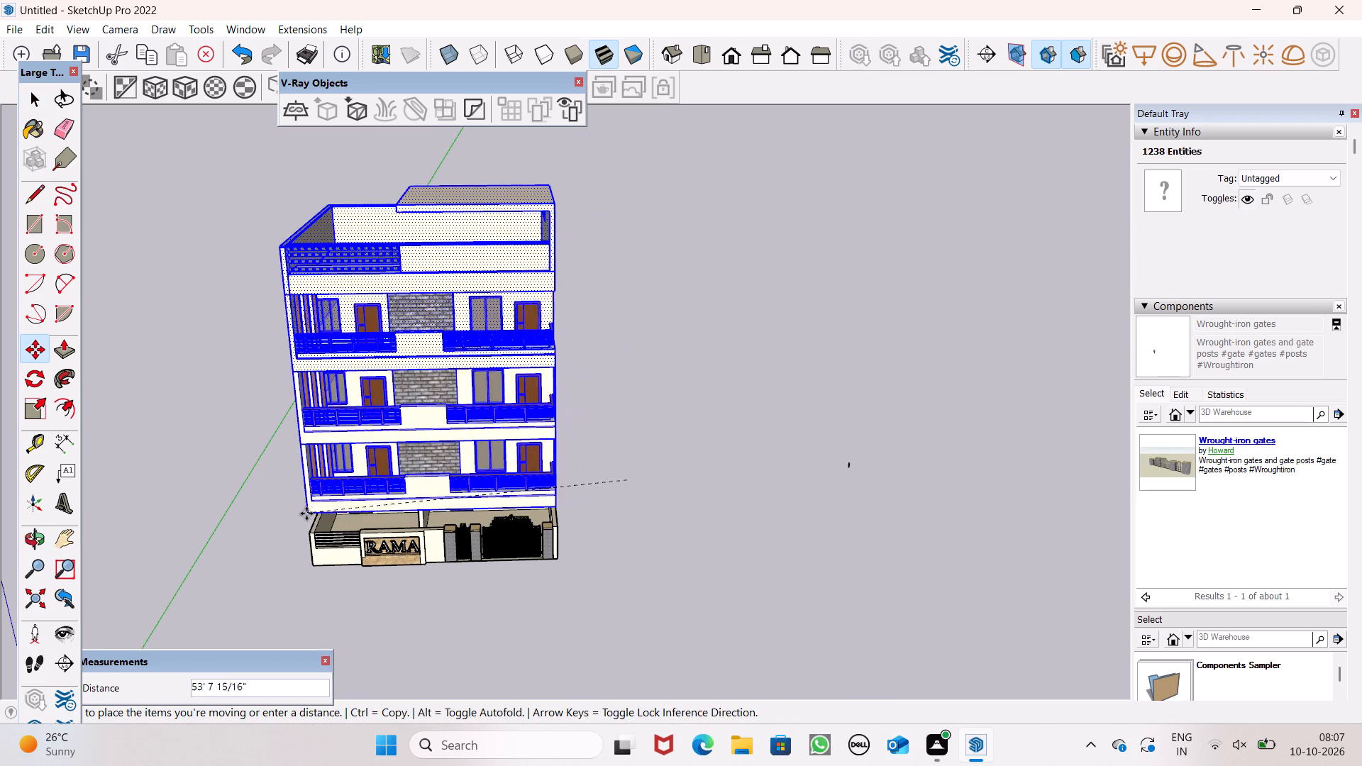
{"action": "left_click_drag", "start_coordinate": [306, 514], "coordinate": [304, 514]}
Move the selected building back so its lower front corner on the gate side nears the end of the house's full-height side wall.
{"action": "middle_click_drag", "start_coordinate": [574, 577], "coordinate": [258, 494]}
{"action": "scroll", "coordinate": [508, 501], "scroll_direction": "up", "scroll_amount": 2}
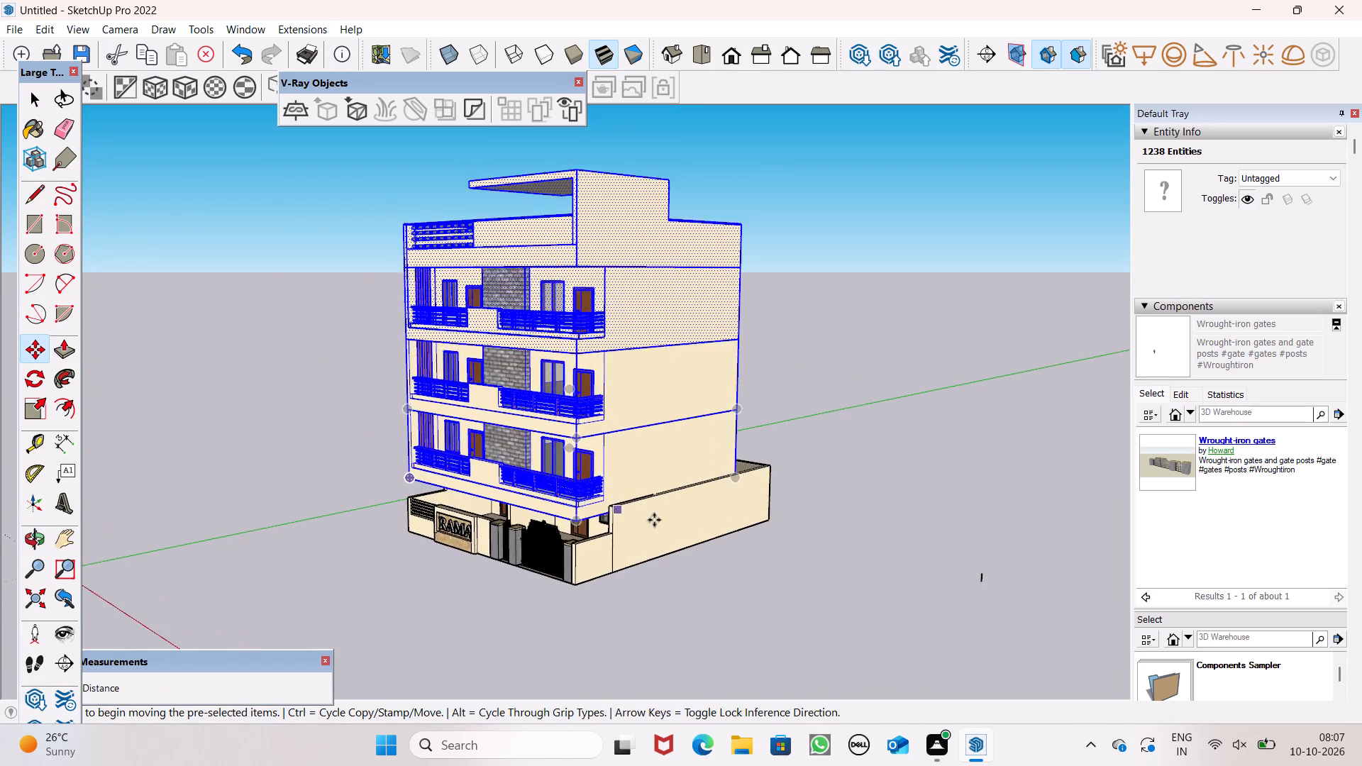
{"action": "scroll", "coordinate": [654, 520], "scroll_direction": "up", "scroll_amount": 5}
{"action": "left_click_drag", "start_coordinate": [487, 513], "coordinate": [515, 503]}
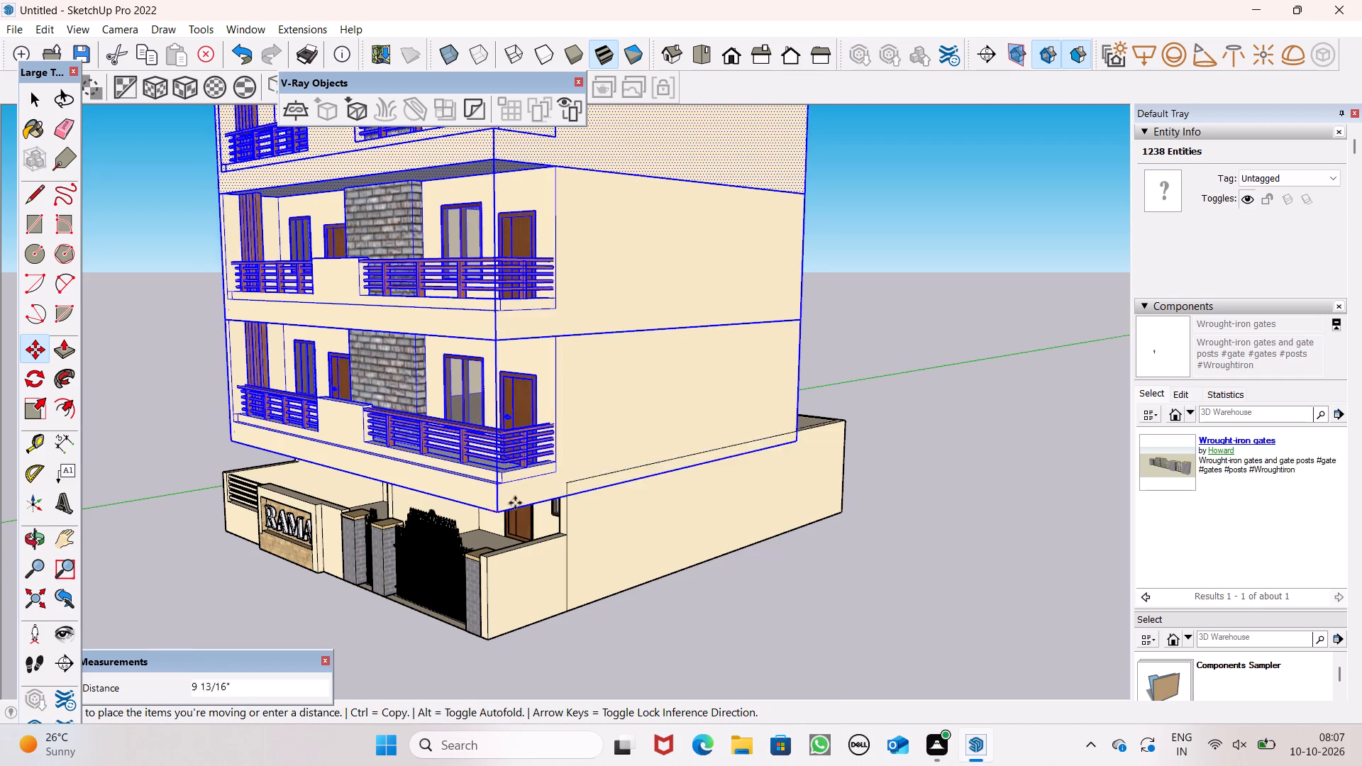
{"action": "left_click_drag", "start_coordinate": [515, 503], "coordinate": [563, 499]}
Move the building about 3' 1" so its lower rear corner meets the single-storey house's top rear corner, and clear the selection.
{"action": "middle_click_drag", "start_coordinate": [781, 487], "coordinate": [780, 491]}
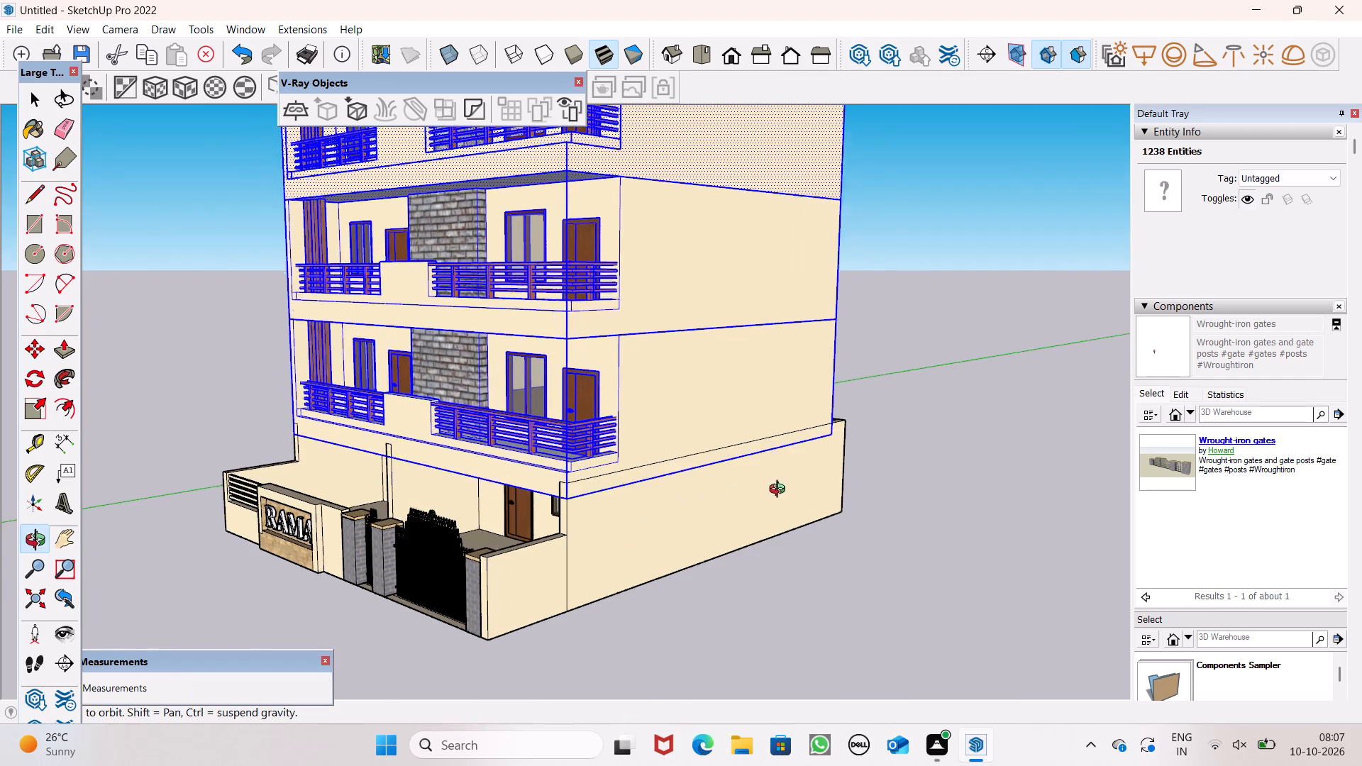
{"action": "middle_click_drag", "start_coordinate": [780, 491], "coordinate": [469, 528]}
{"action": "scroll", "coordinate": [875, 482], "scroll_direction": "up", "scroll_amount": 6}
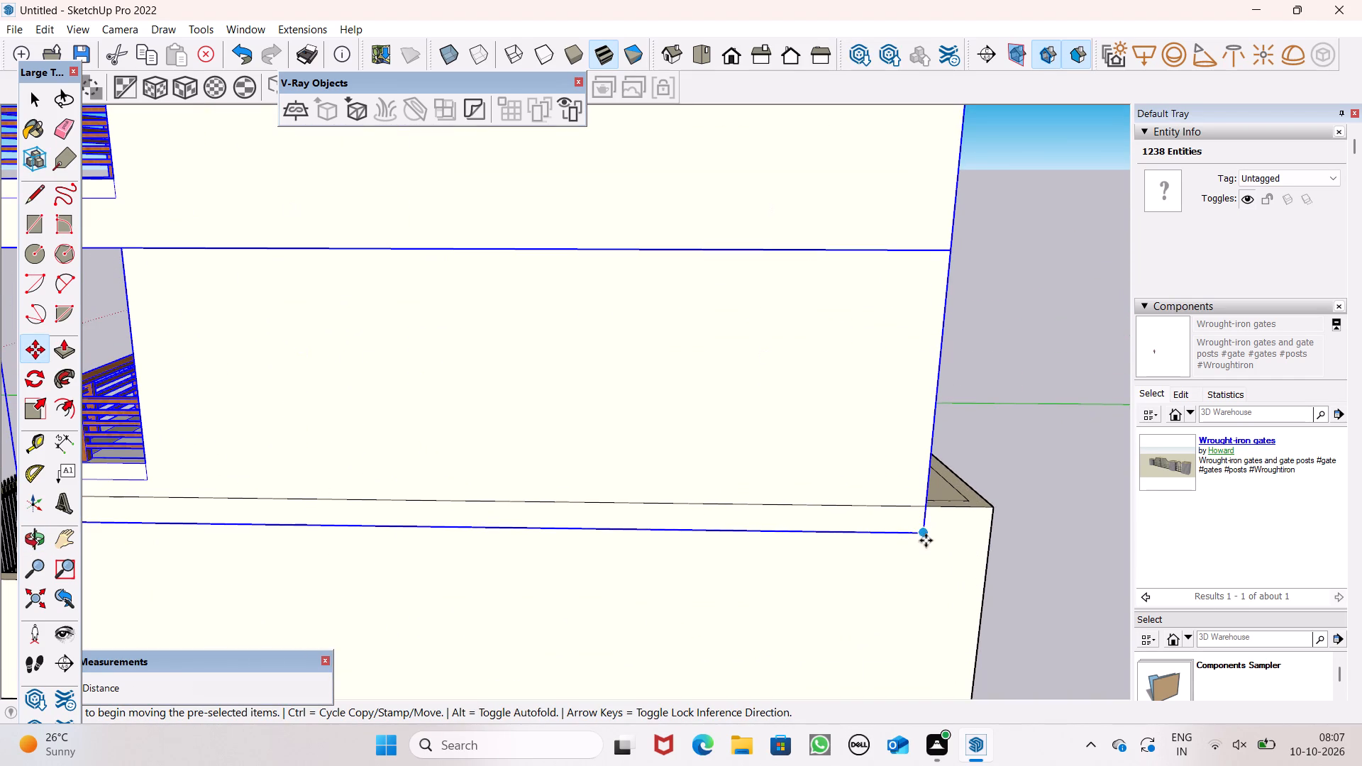
{"action": "left_click_drag", "start_coordinate": [921, 538], "coordinate": [989, 506]}
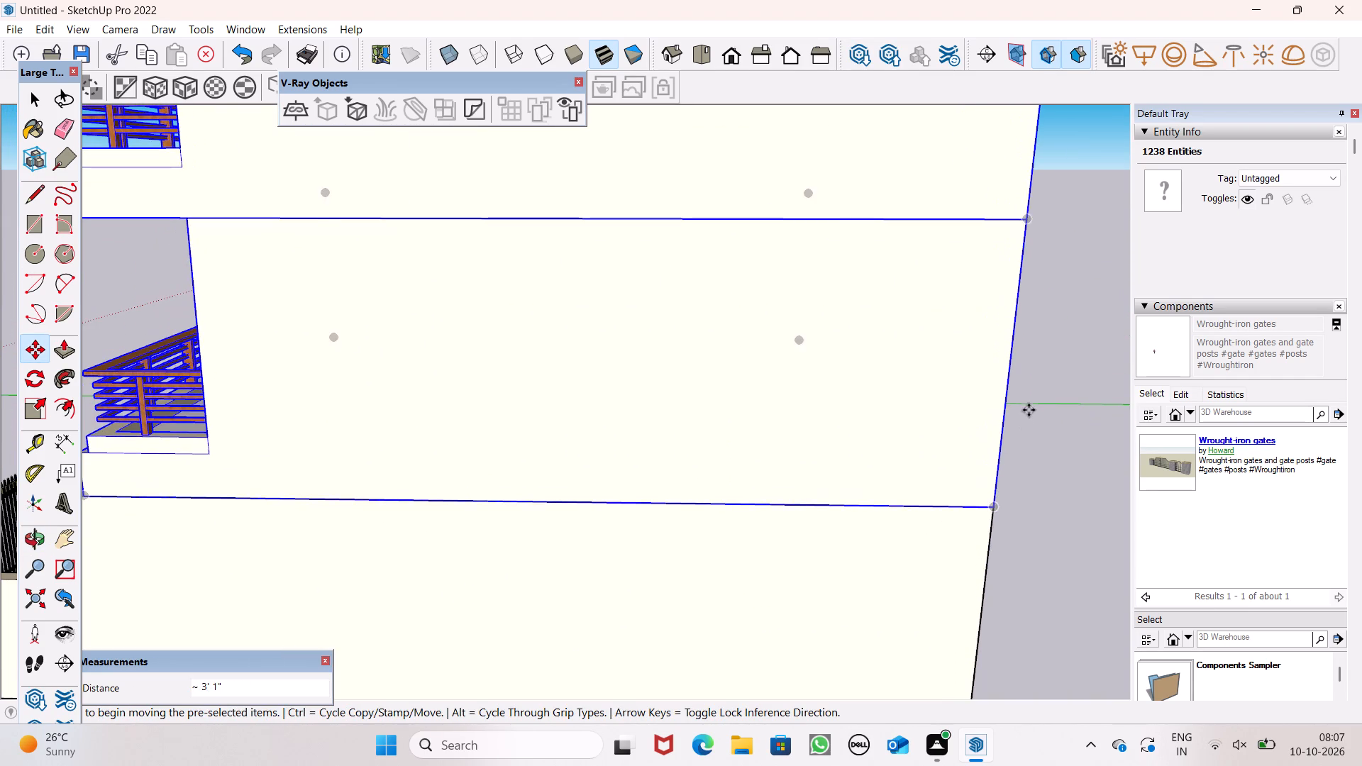
{"action": "scroll", "coordinate": [1029, 409], "scroll_direction": "down", "scroll_amount": 9}
{"action": "middle_click_drag", "start_coordinate": [707, 445], "coordinate": [1108, 411]}
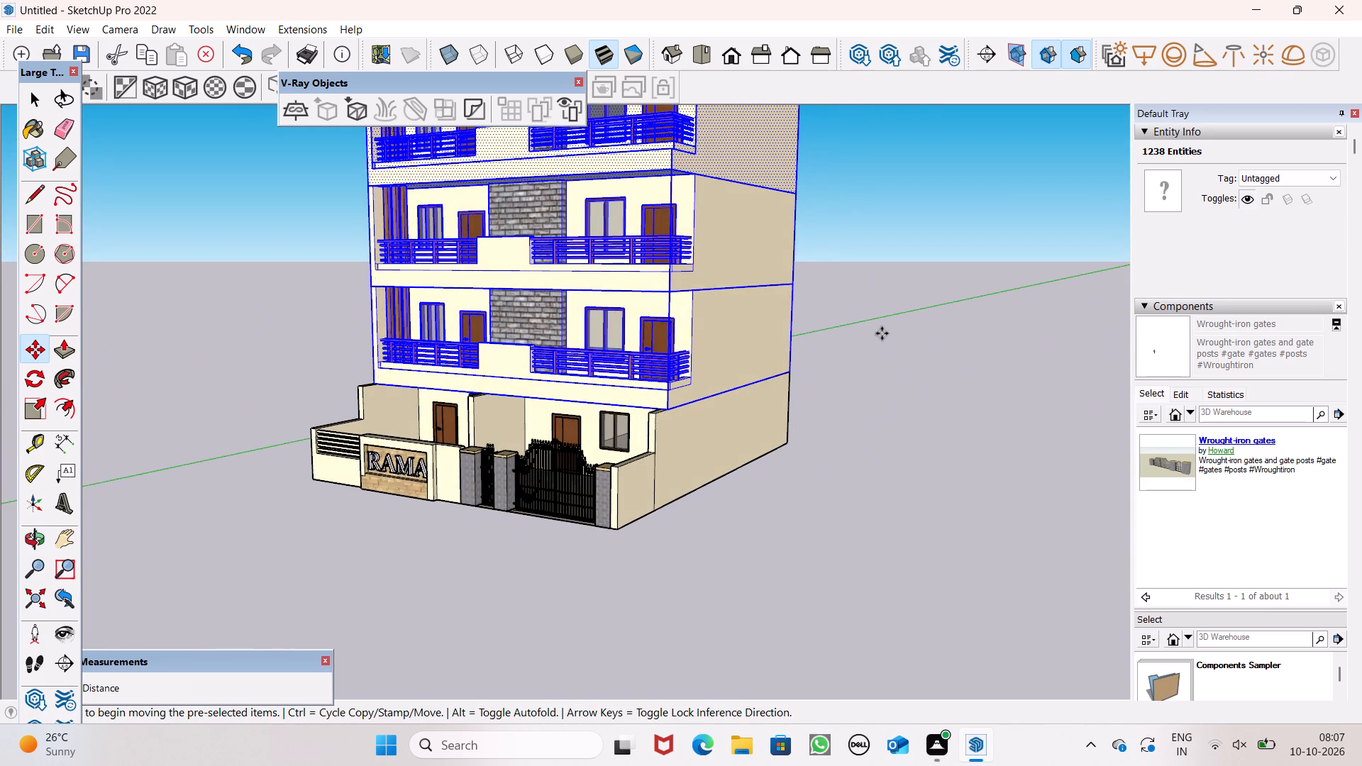
{"action": "scroll", "coordinate": [796, 412], "scroll_direction": "down", "scroll_amount": 4}
{"action": "key", "text": "space"}
{"action": "left_click", "coordinate": [804, 493]}
{"action": "scroll", "coordinate": [695, 453], "scroll_direction": "down", "scroll_amount": 3}
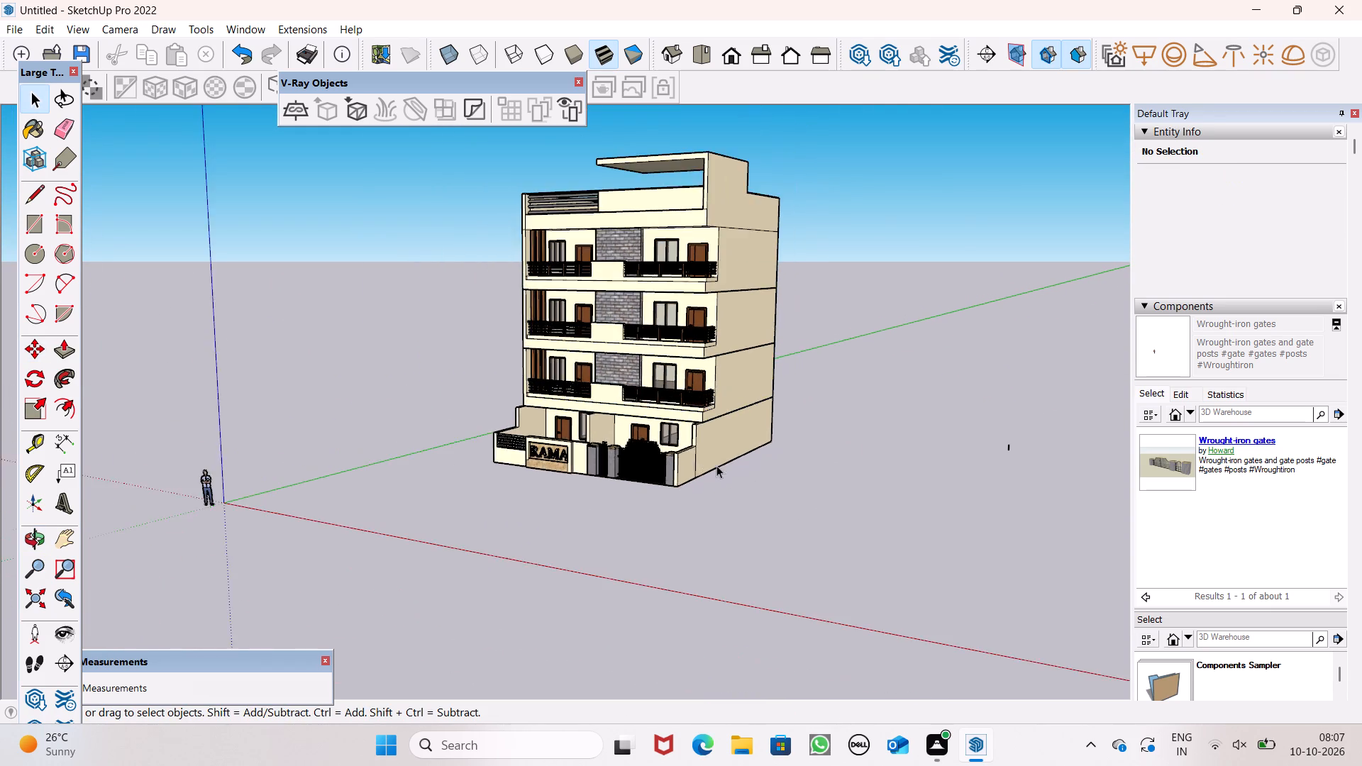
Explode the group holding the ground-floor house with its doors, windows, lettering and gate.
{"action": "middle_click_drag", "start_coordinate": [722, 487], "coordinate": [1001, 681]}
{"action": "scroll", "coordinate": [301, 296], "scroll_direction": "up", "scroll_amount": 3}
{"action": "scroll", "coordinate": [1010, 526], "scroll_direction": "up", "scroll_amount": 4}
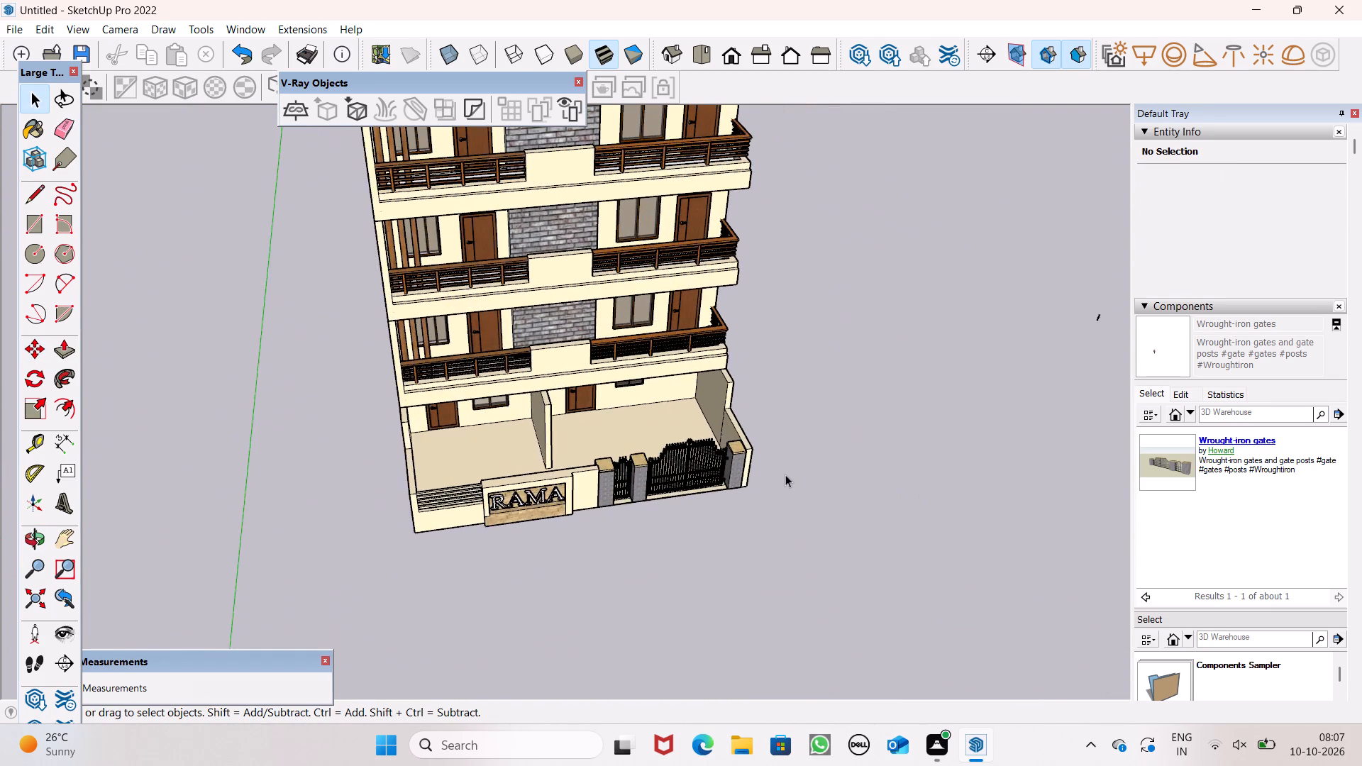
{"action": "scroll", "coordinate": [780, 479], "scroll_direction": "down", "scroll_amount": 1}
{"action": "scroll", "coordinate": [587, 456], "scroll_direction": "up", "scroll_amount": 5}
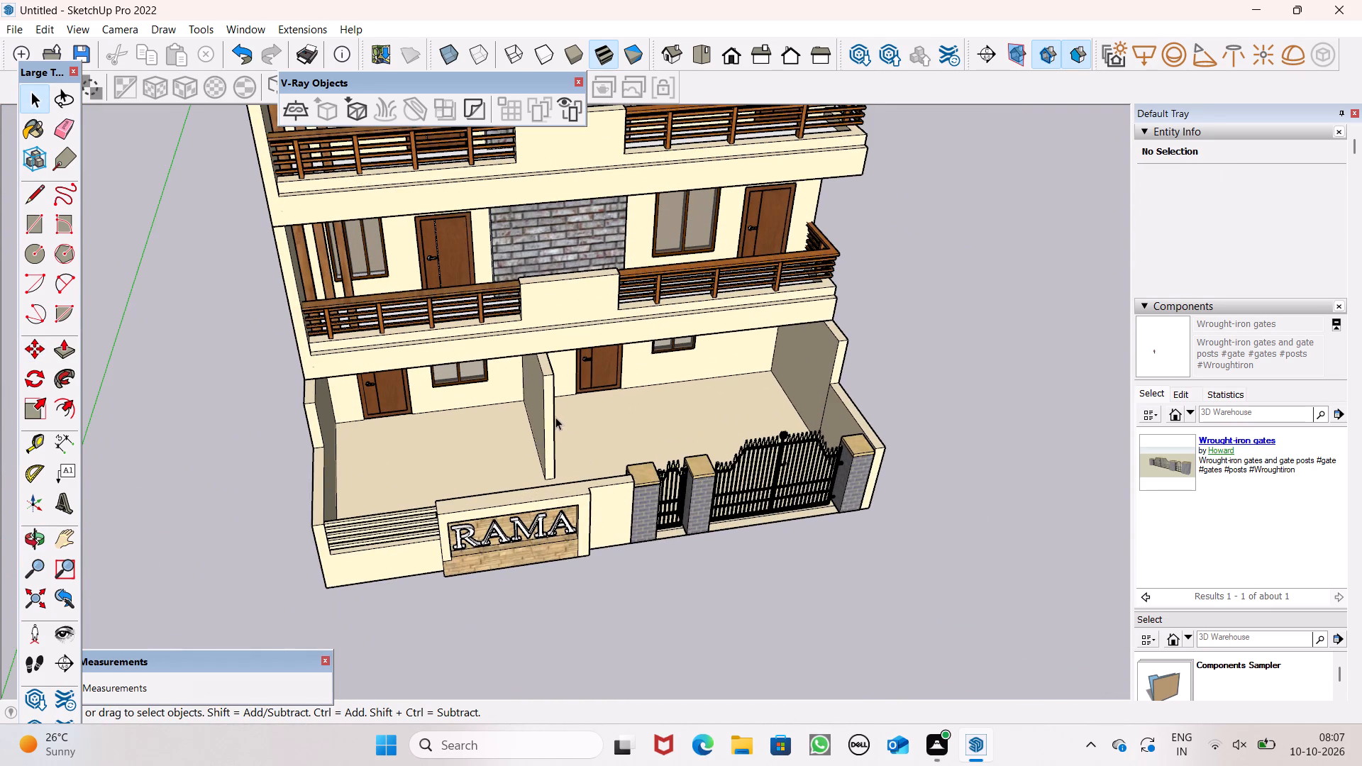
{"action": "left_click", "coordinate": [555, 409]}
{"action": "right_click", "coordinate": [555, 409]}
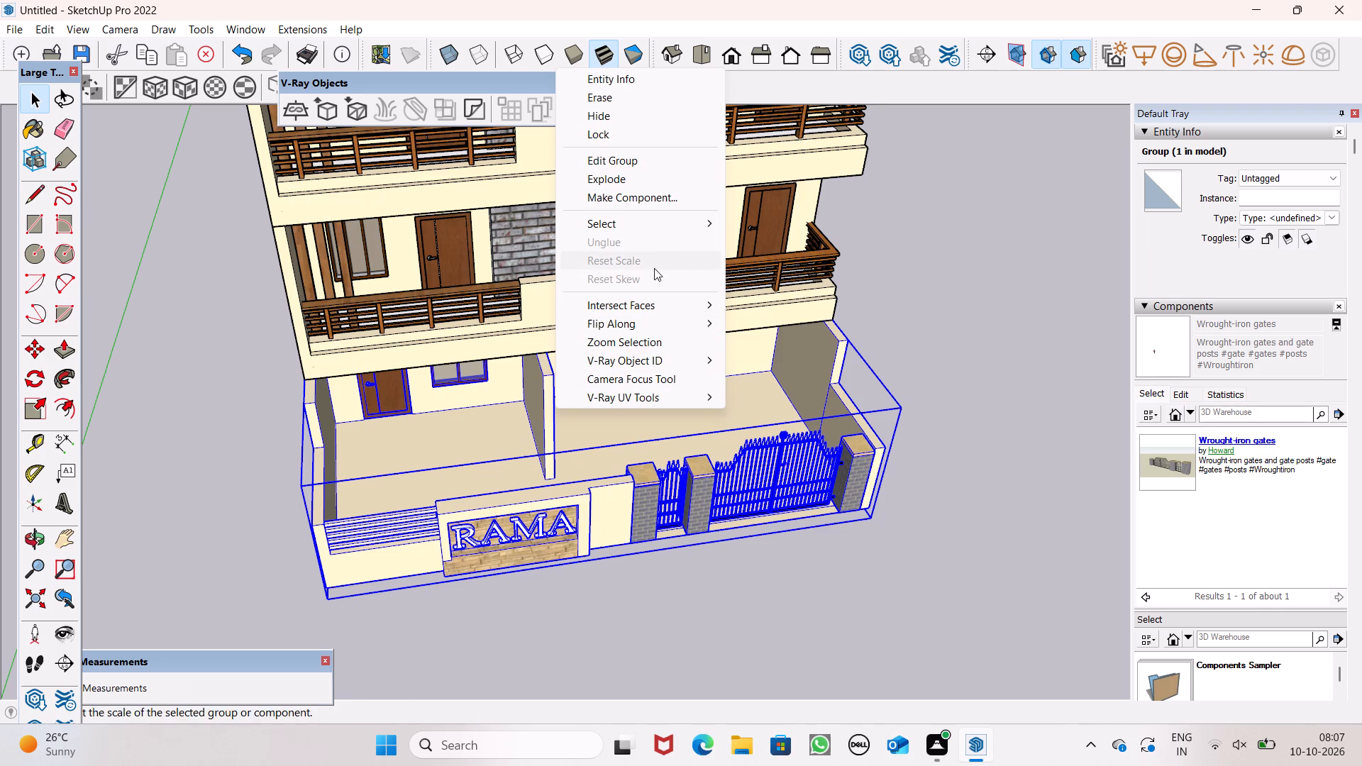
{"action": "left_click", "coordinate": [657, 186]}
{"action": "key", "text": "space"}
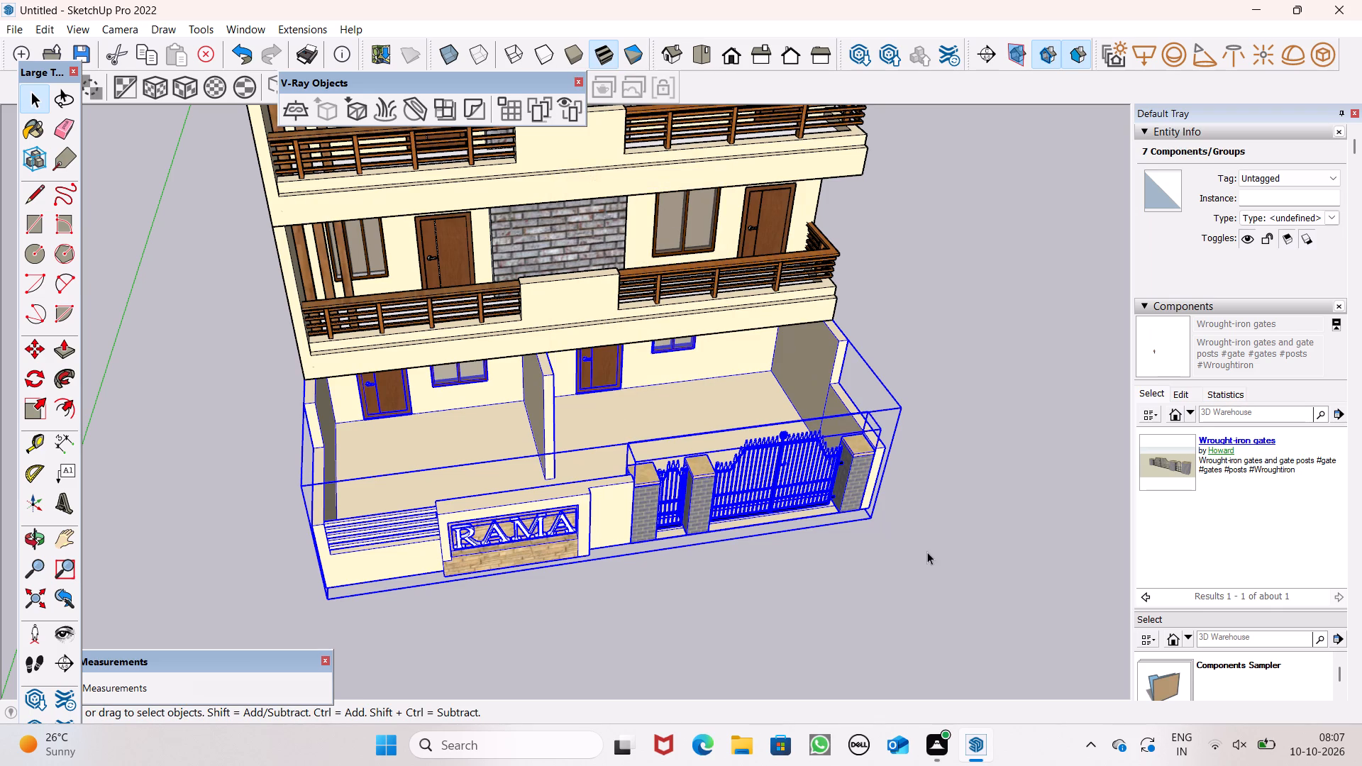
Explode the ground-floor walls group into loose geometry and clear the selection.
{"action": "left_click", "coordinate": [923, 546]}
{"action": "left_click", "coordinate": [529, 399]}
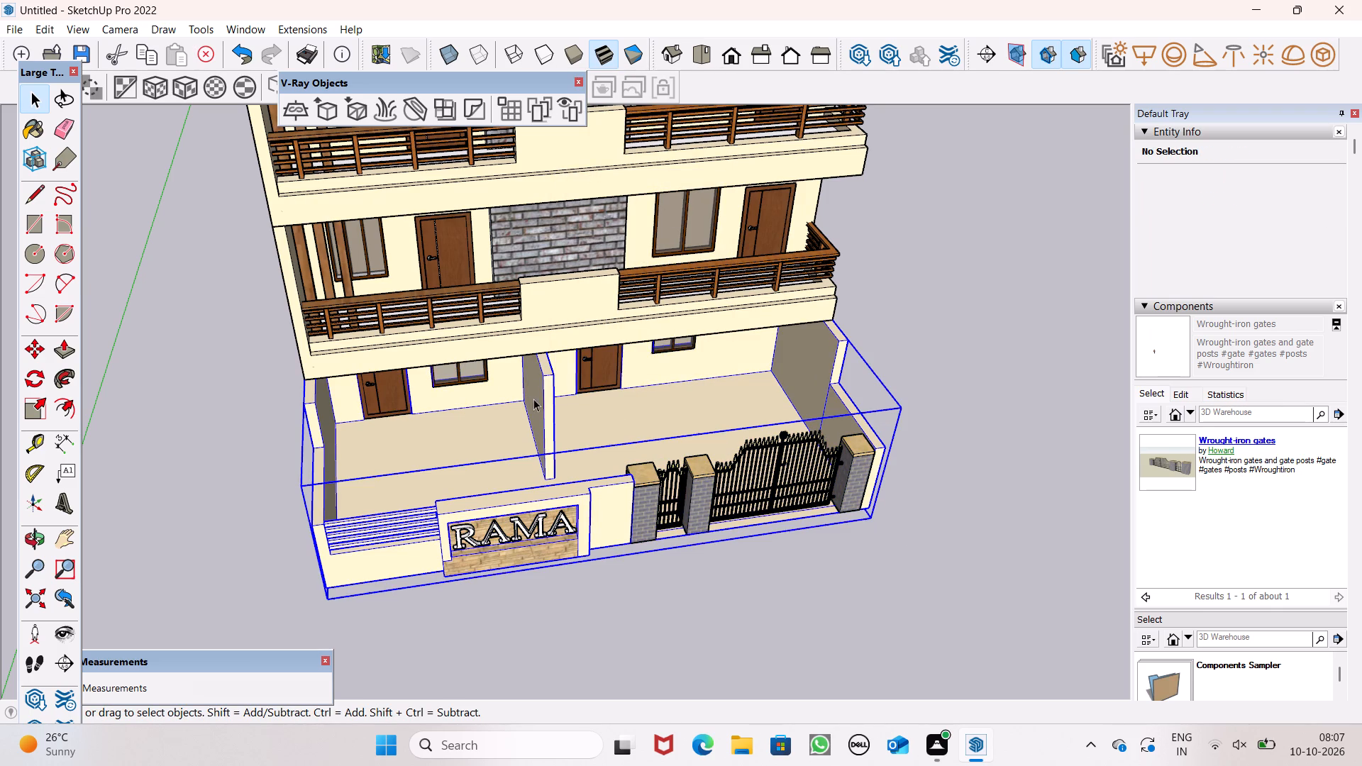
{"action": "right_click", "coordinate": [530, 399]}
{"action": "left_click", "coordinate": [628, 155]}
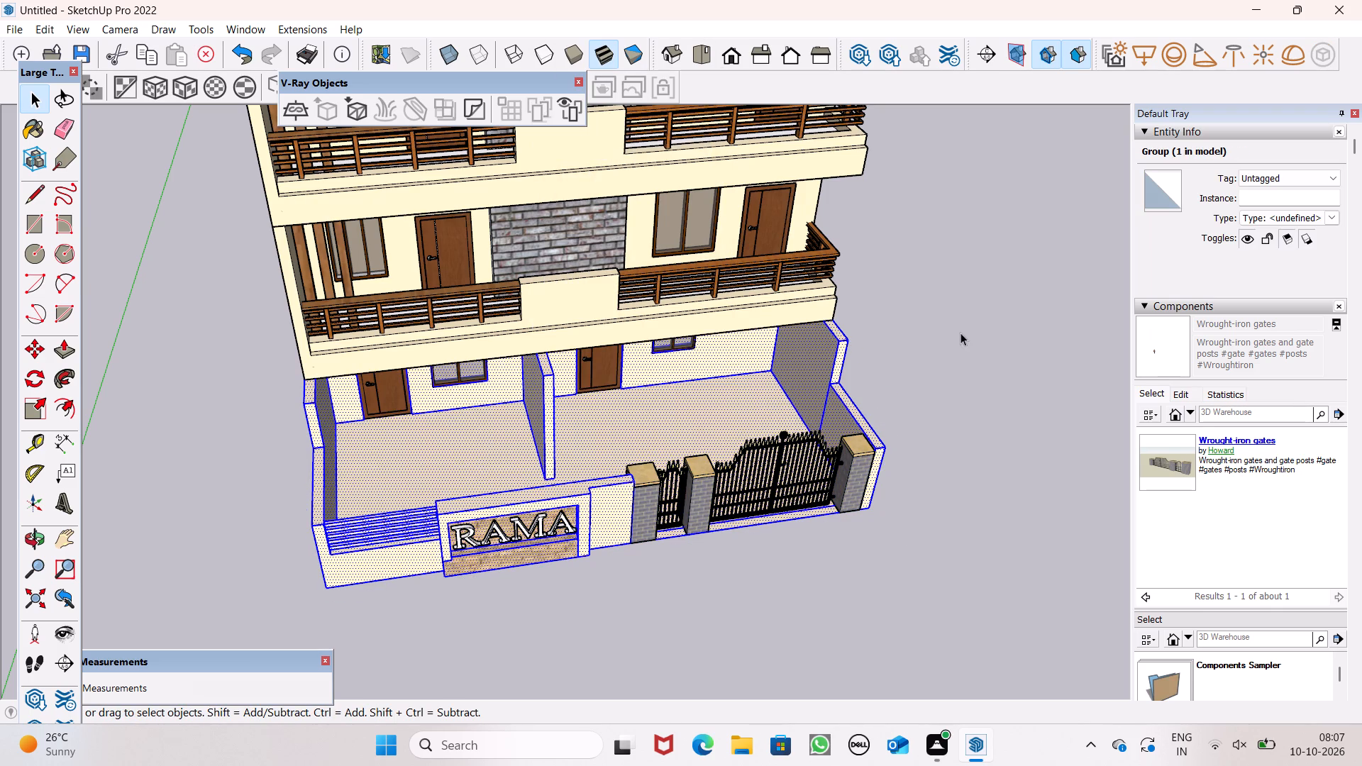
{"action": "left_click", "coordinate": [960, 333]}
Push the front end face of the ground floor's tall side wall, on the louvred-fence side, back about 2' 10".
{"action": "left_click", "coordinate": [70, 352]}
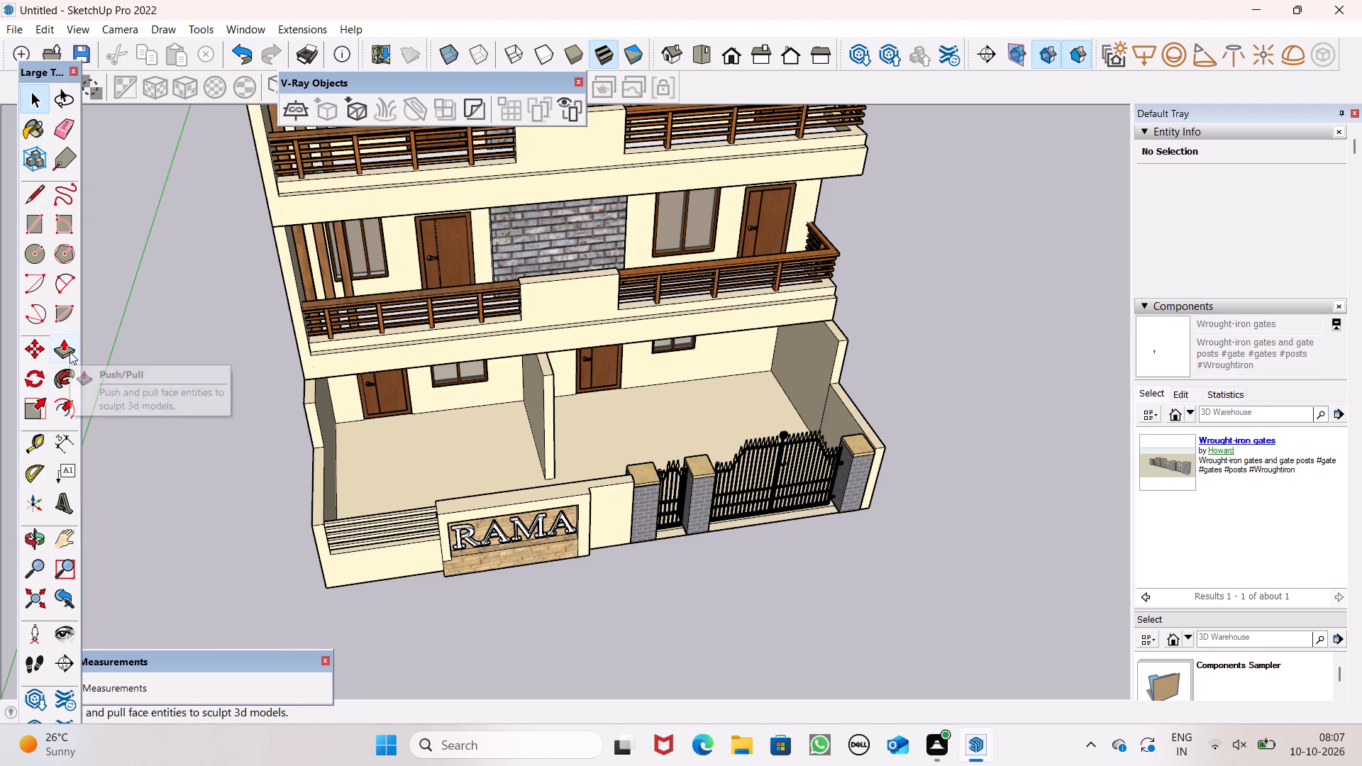
{"action": "left_click_drag", "start_coordinate": [312, 418], "coordinate": [312, 394]}
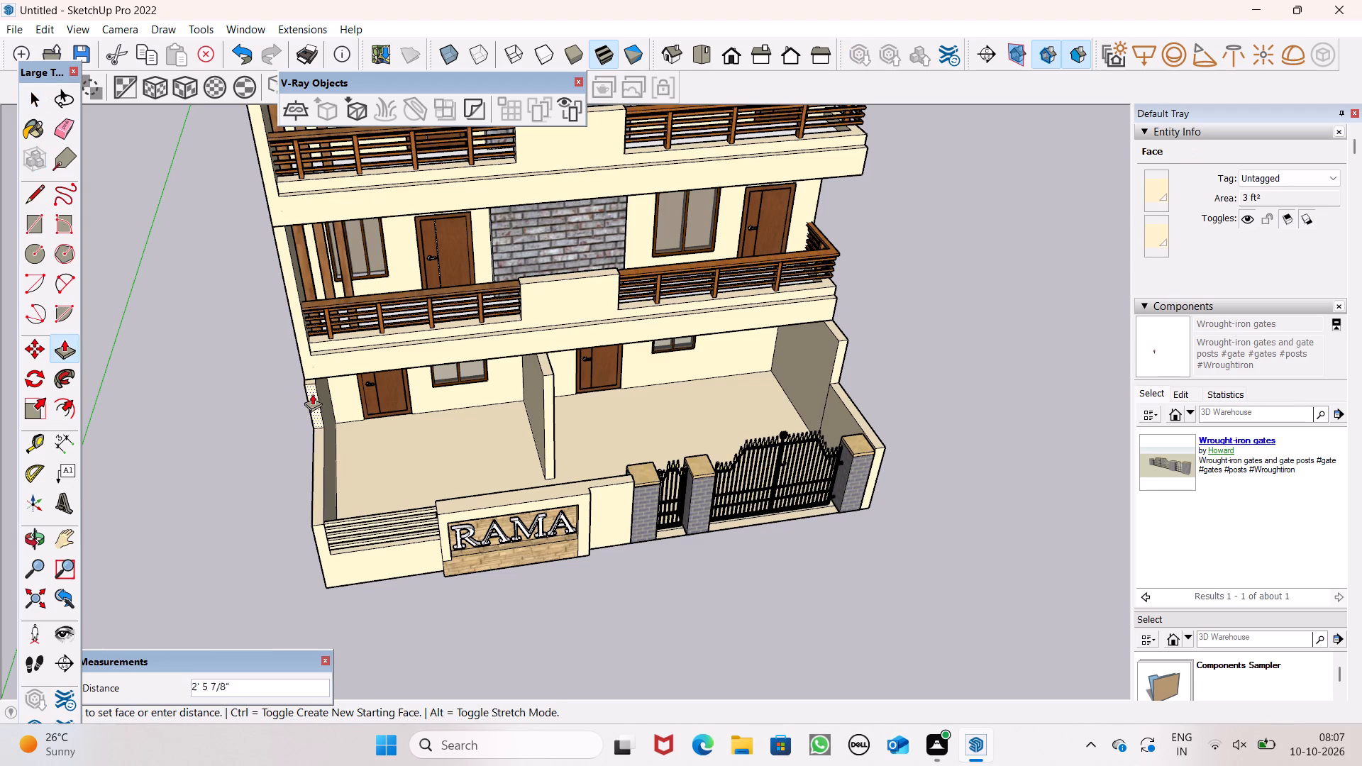
{"action": "left_click_drag", "start_coordinate": [312, 394], "coordinate": [303, 382]}
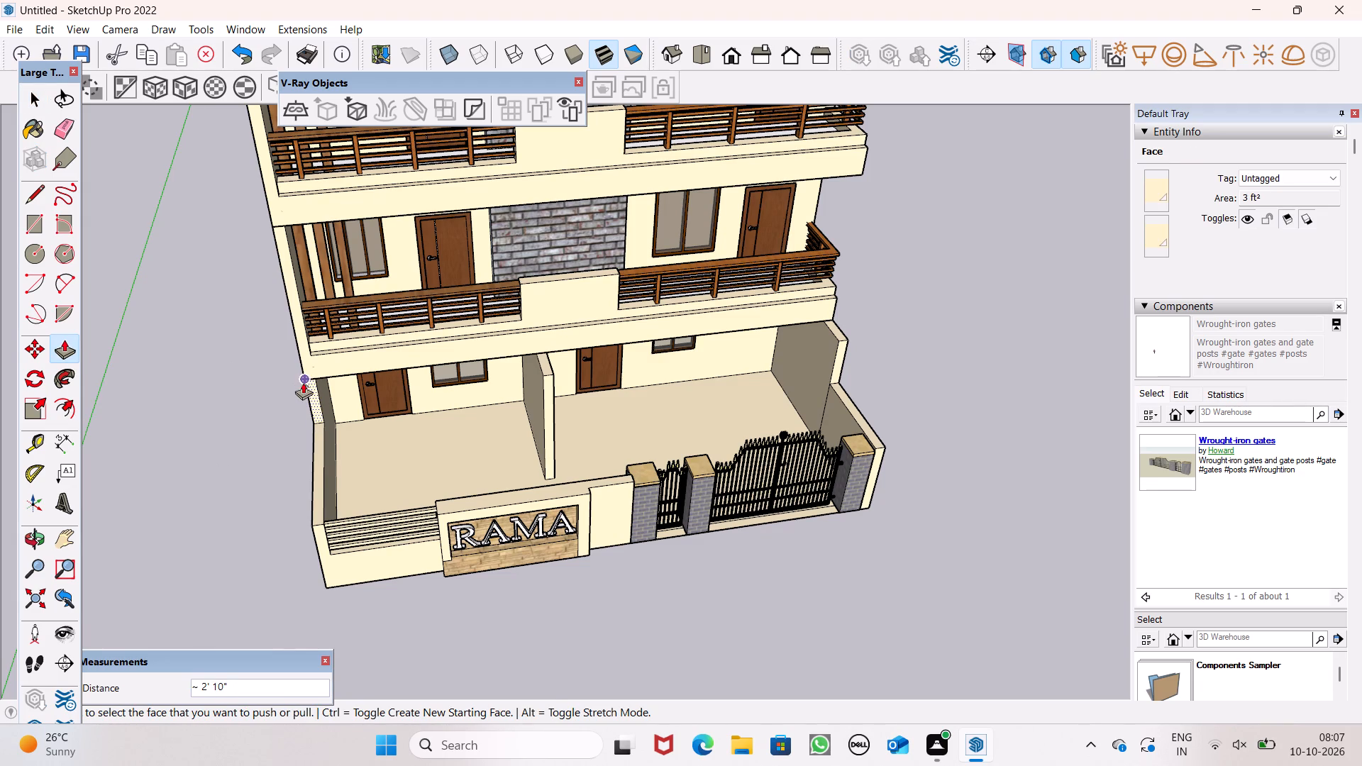
Push the front end face of the ground floor's middle dividing wall back about 2' 10".
{"action": "left_click_drag", "start_coordinate": [552, 424], "coordinate": [528, 336]}
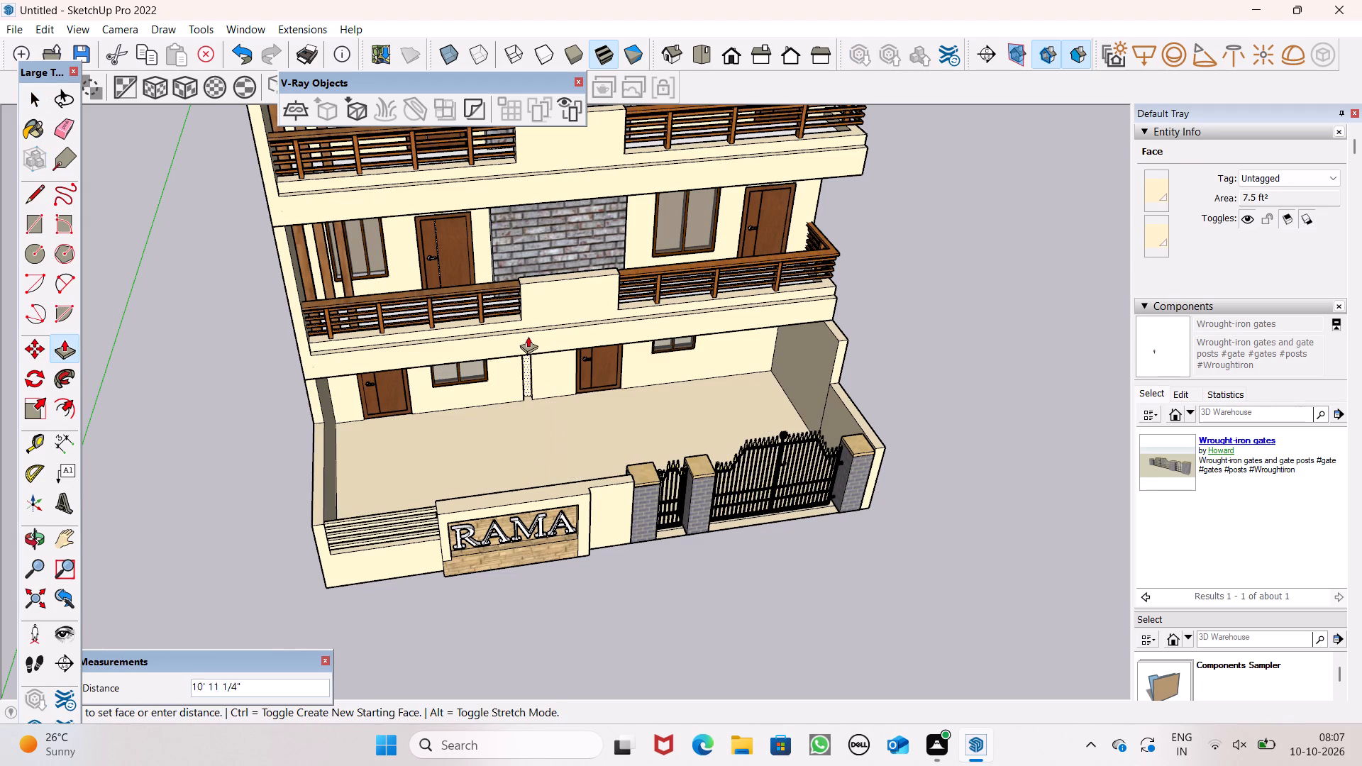
{"action": "left_click_drag", "start_coordinate": [528, 336], "coordinate": [561, 328]}
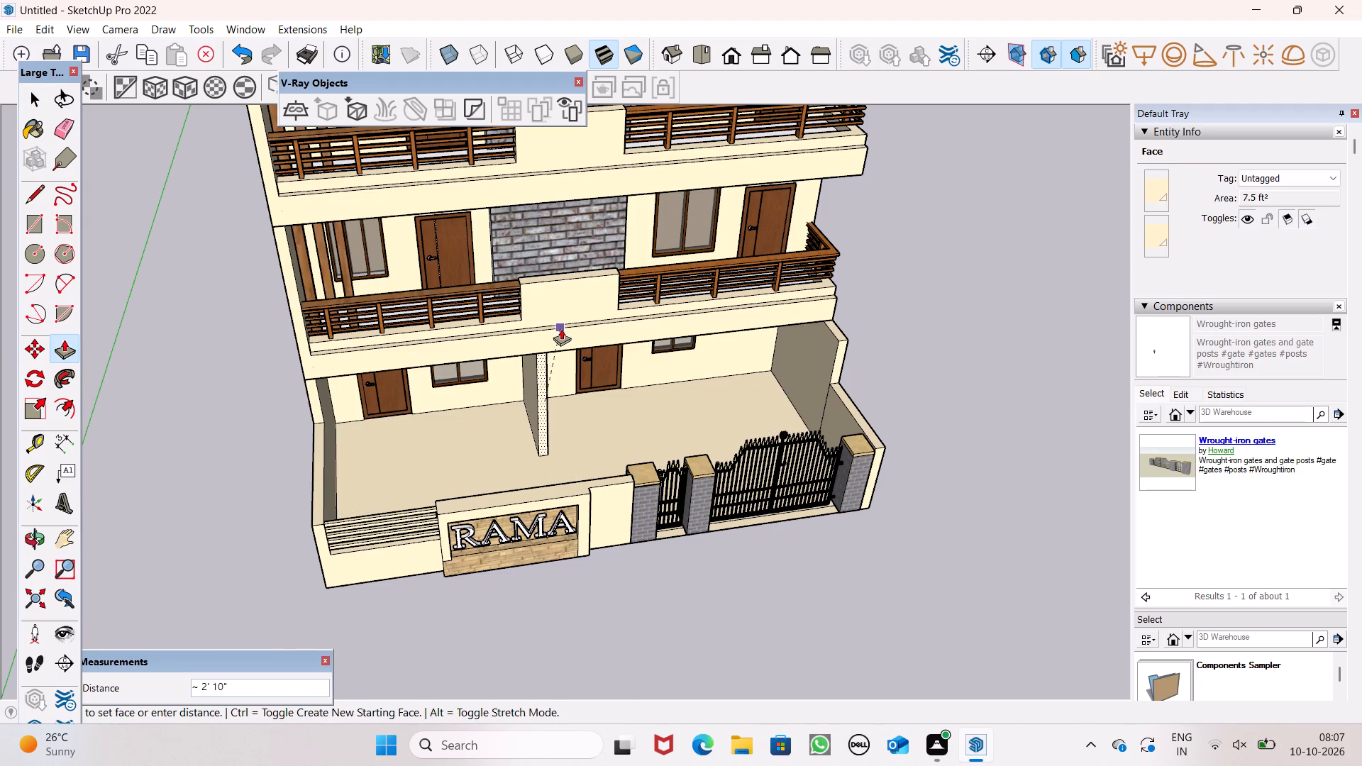
{"action": "left_click_drag", "start_coordinate": [561, 328], "coordinate": [548, 346]}
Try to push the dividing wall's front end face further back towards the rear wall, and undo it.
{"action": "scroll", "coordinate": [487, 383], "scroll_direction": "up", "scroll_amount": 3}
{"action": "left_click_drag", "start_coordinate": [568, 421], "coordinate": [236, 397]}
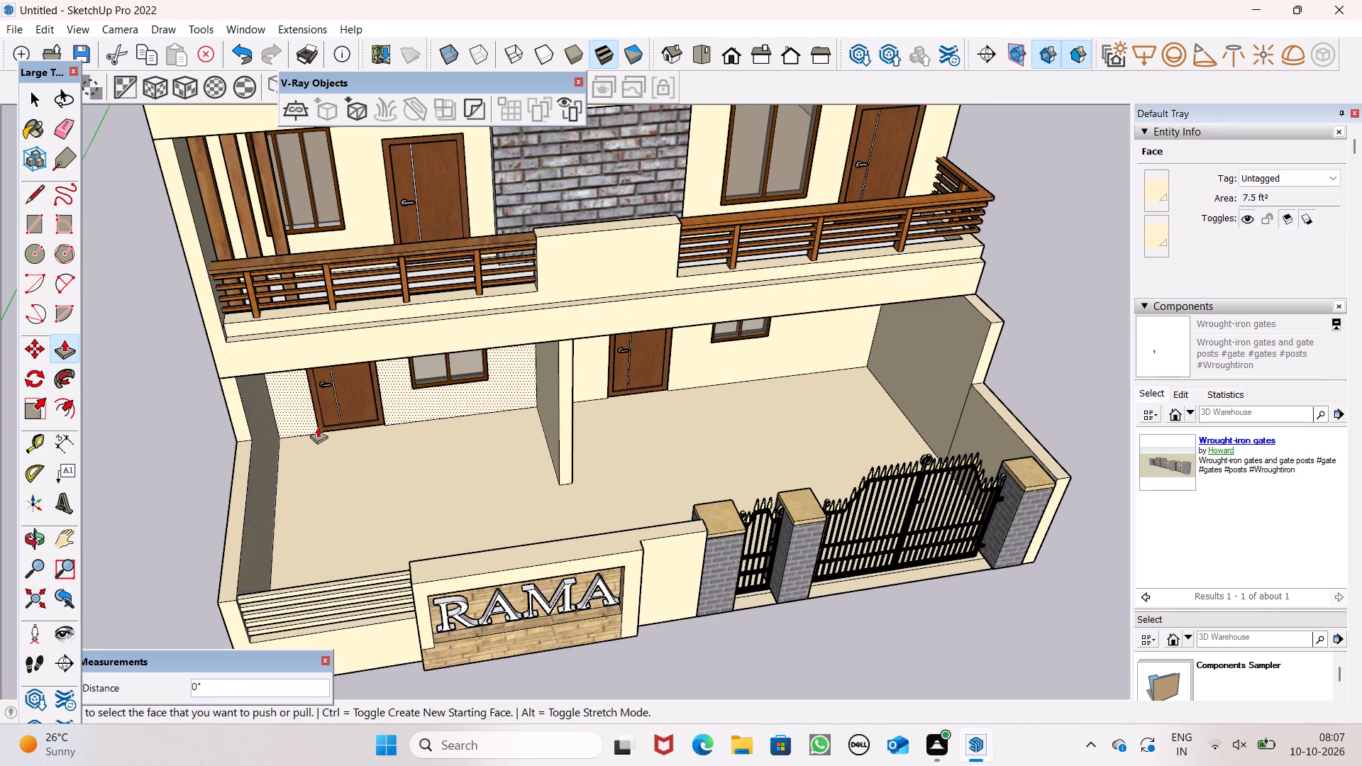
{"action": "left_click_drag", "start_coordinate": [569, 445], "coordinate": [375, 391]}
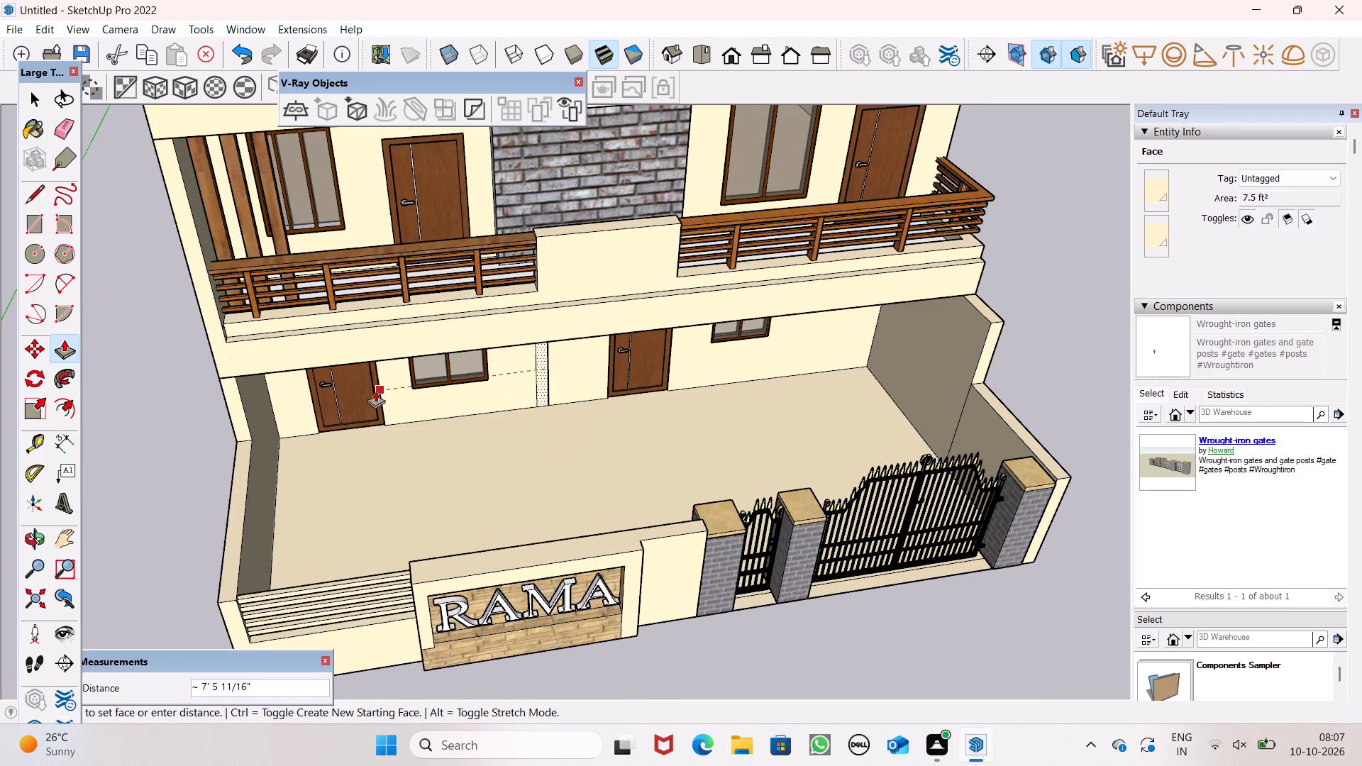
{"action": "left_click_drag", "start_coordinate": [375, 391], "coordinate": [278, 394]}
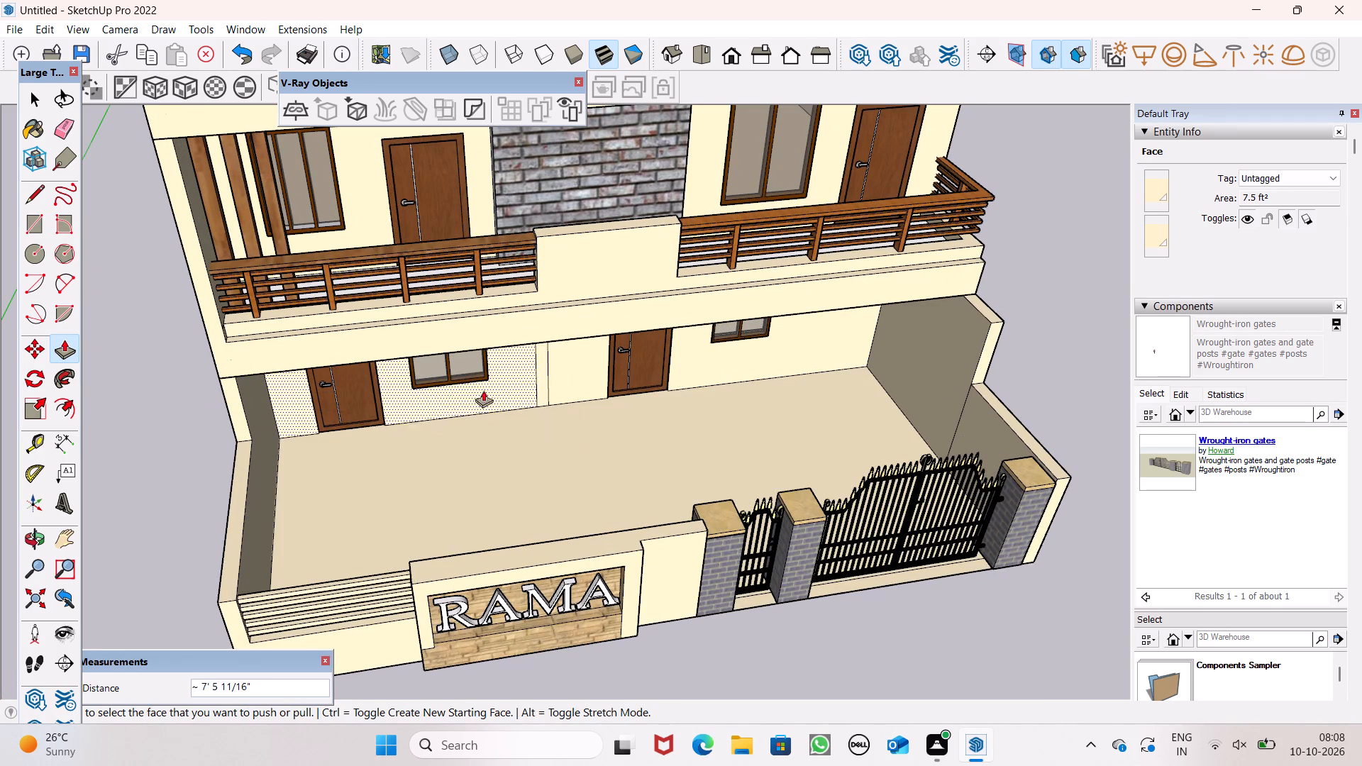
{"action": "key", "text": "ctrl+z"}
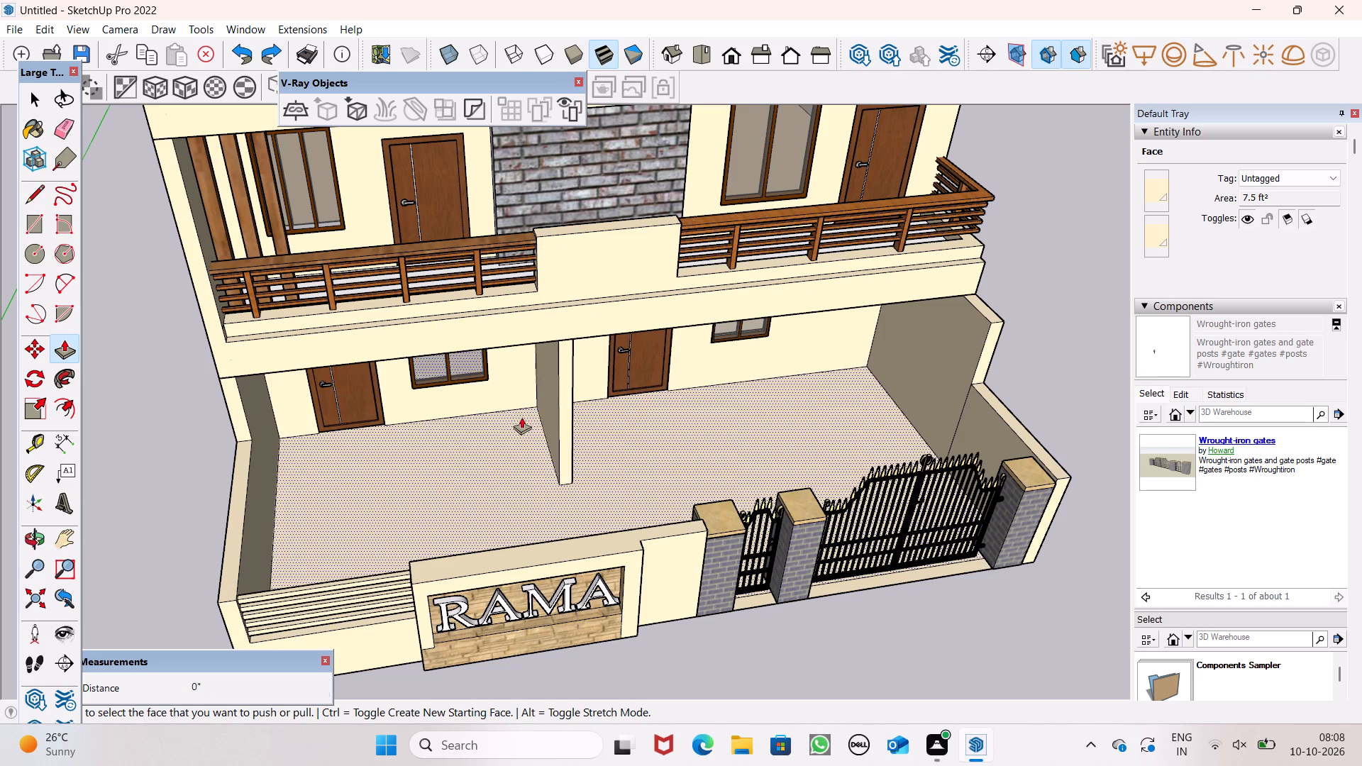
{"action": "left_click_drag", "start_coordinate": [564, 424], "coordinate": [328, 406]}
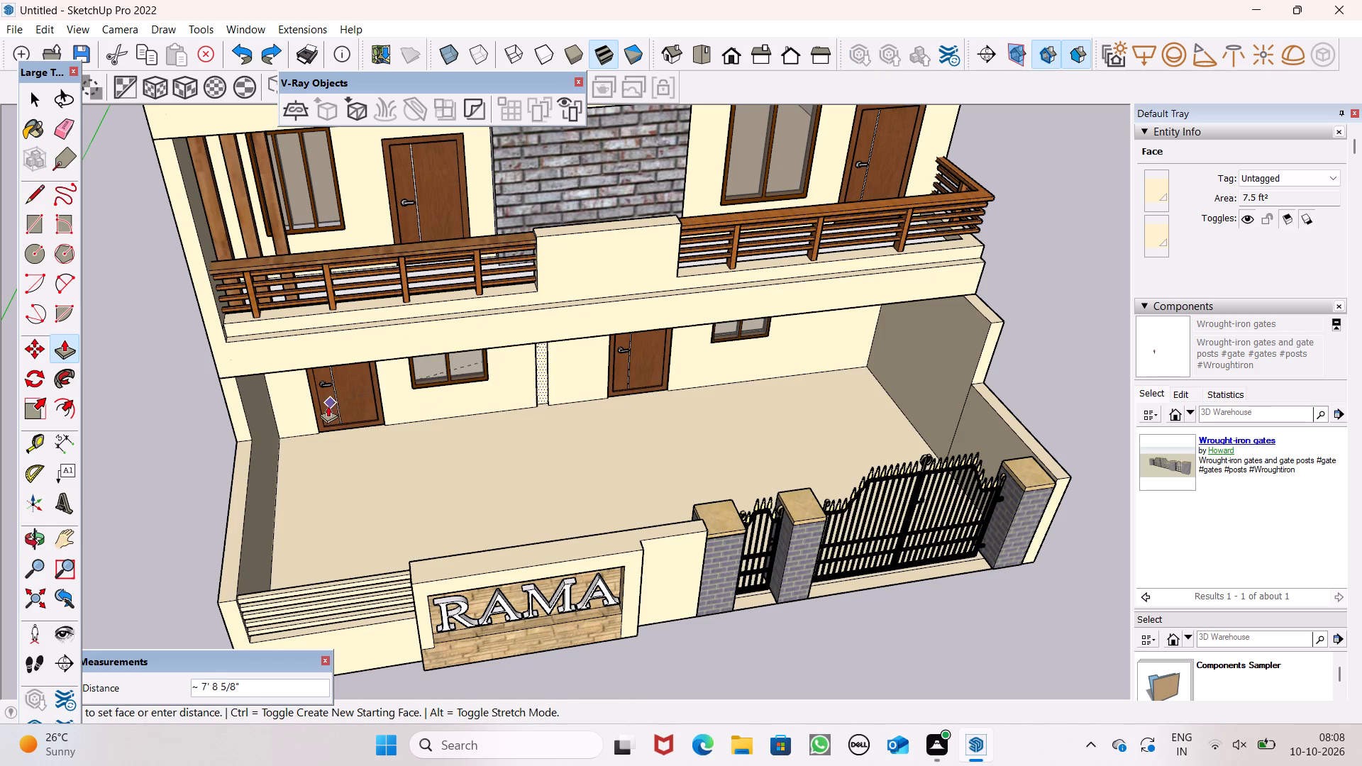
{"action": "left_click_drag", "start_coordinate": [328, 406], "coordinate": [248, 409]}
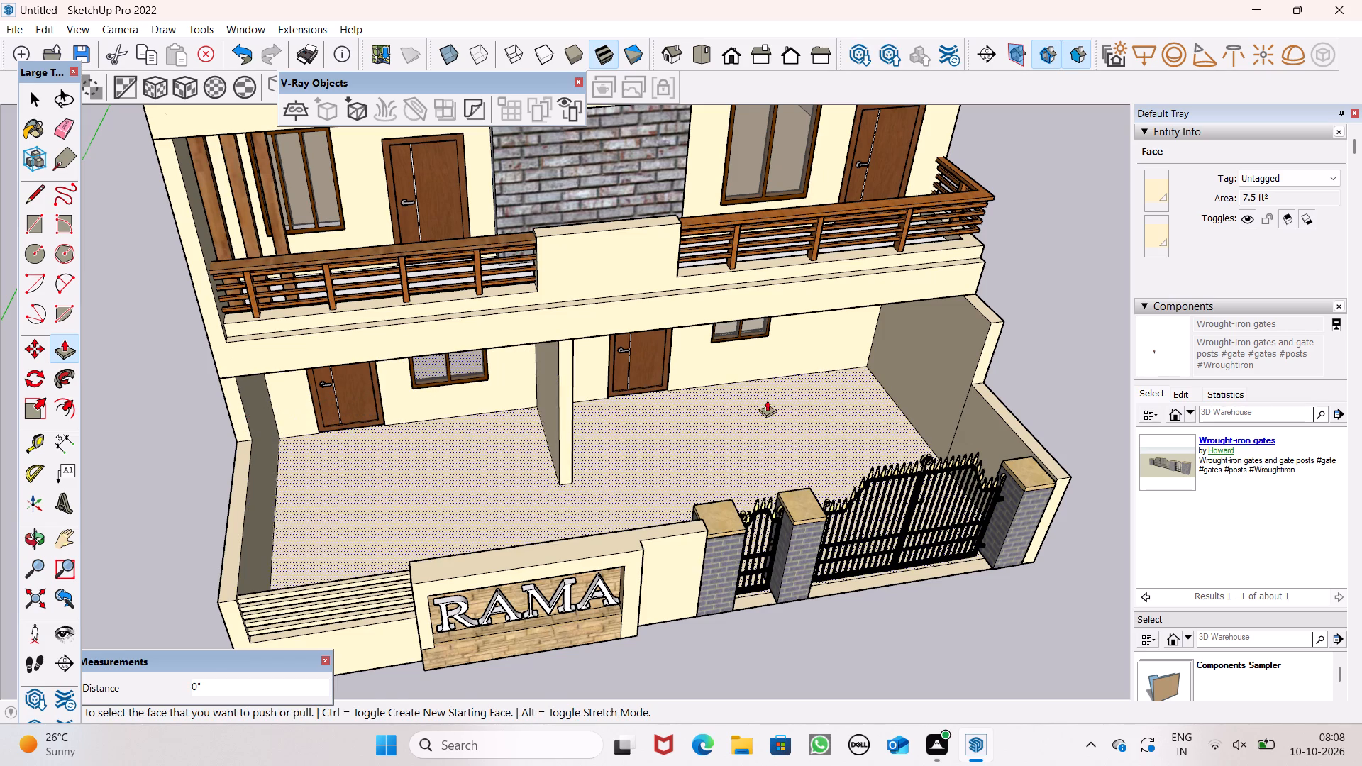
Push the front end face of the ground floor's tall side wall, on the gate side, back about 2' 10".
{"action": "left_click_drag", "start_coordinate": [979, 364], "coordinate": [567, 404]}
Erase the leftover edge lines on the inner face and top of the gate-side low boundary wall.
{"action": "scroll", "coordinate": [624, 396], "scroll_direction": "down", "scroll_amount": 5}
{"action": "middle_click_drag", "start_coordinate": [795, 455], "coordinate": [700, 559]}
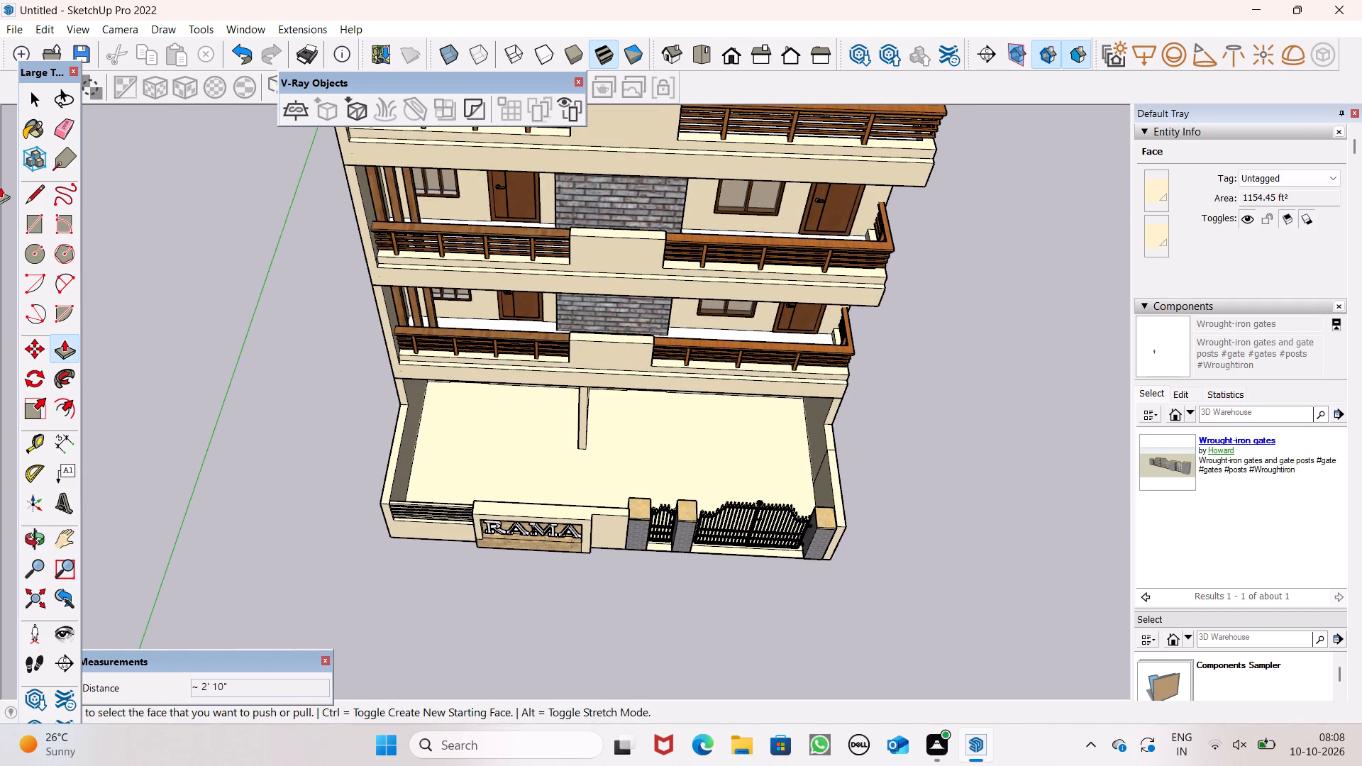
{"action": "left_click", "coordinate": [68, 143]}
{"action": "scroll", "coordinate": [488, 355], "scroll_direction": "up", "scroll_amount": 6}
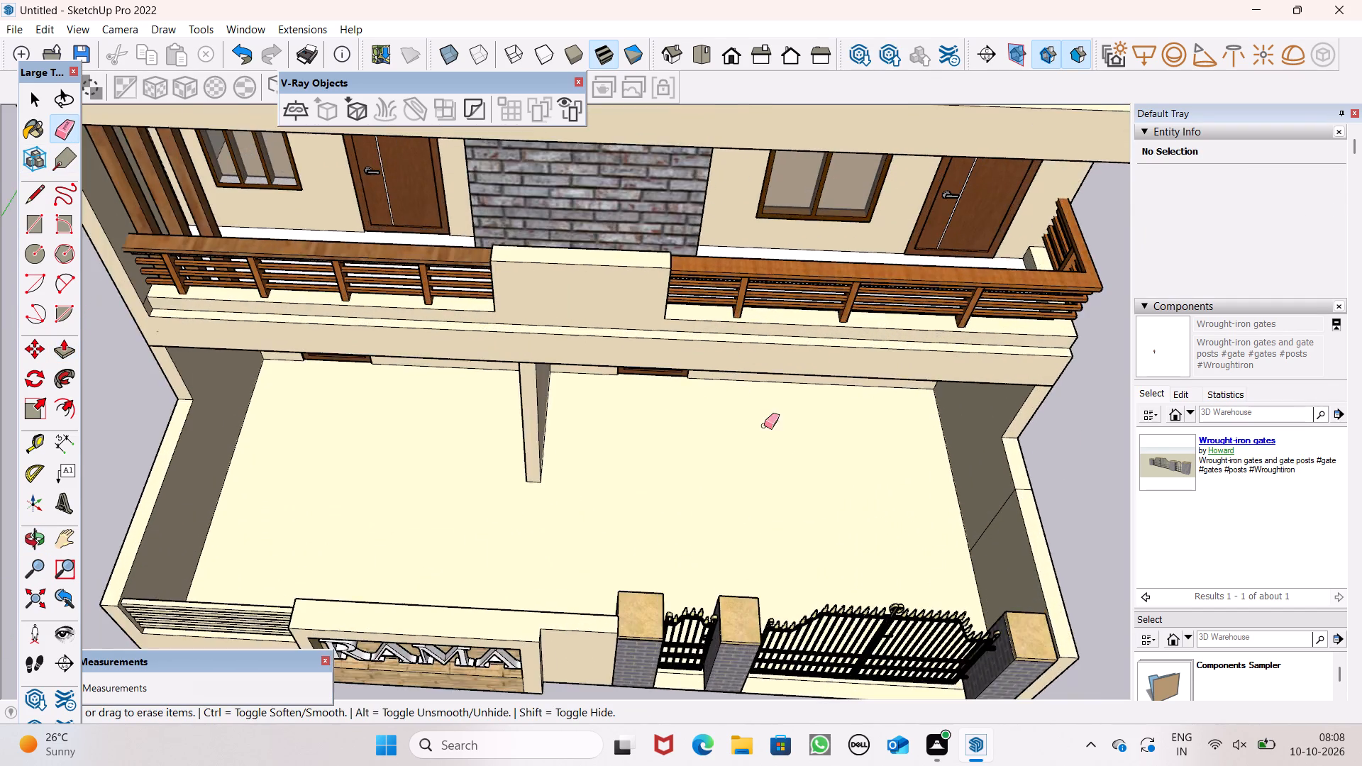
{"action": "scroll", "coordinate": [780, 451], "scroll_direction": "down", "scroll_amount": 4}
{"action": "scroll", "coordinate": [1146, 504], "scroll_direction": "up", "scroll_amount": 5}
{"action": "scroll", "coordinate": [1146, 504], "scroll_direction": "down", "scroll_amount": 1}
{"action": "scroll", "coordinate": [1146, 504], "scroll_direction": "up", "scroll_amount": 1}
{"action": "scroll", "coordinate": [1024, 506], "scroll_direction": "up", "scroll_amount": 8}
{"action": "scroll", "coordinate": [884, 496], "scroll_direction": "up", "scroll_amount": 5}
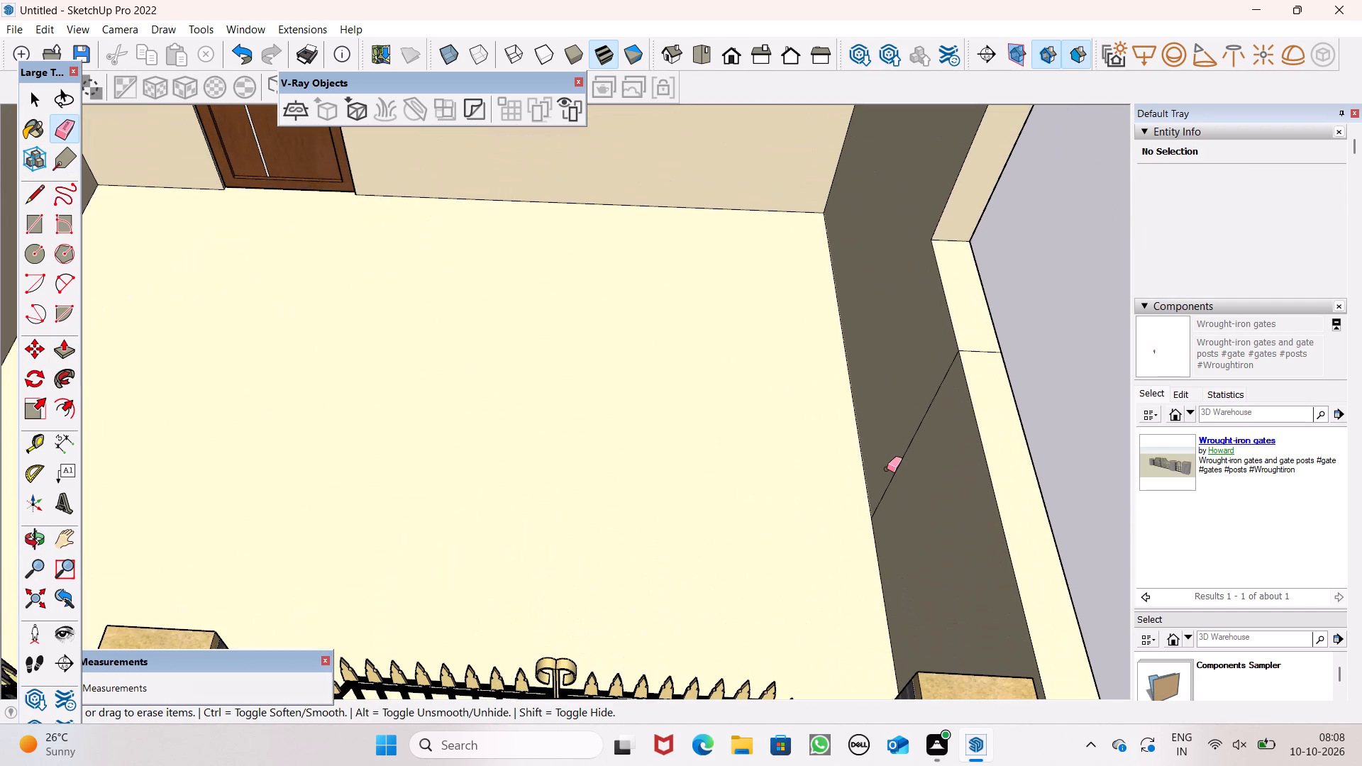
{"action": "left_click_drag", "start_coordinate": [889, 465], "coordinate": [904, 471]}
{"action": "left_click", "coordinate": [987, 353]}
{"action": "scroll", "coordinate": [475, 546], "scroll_direction": "down", "scroll_amount": 4}
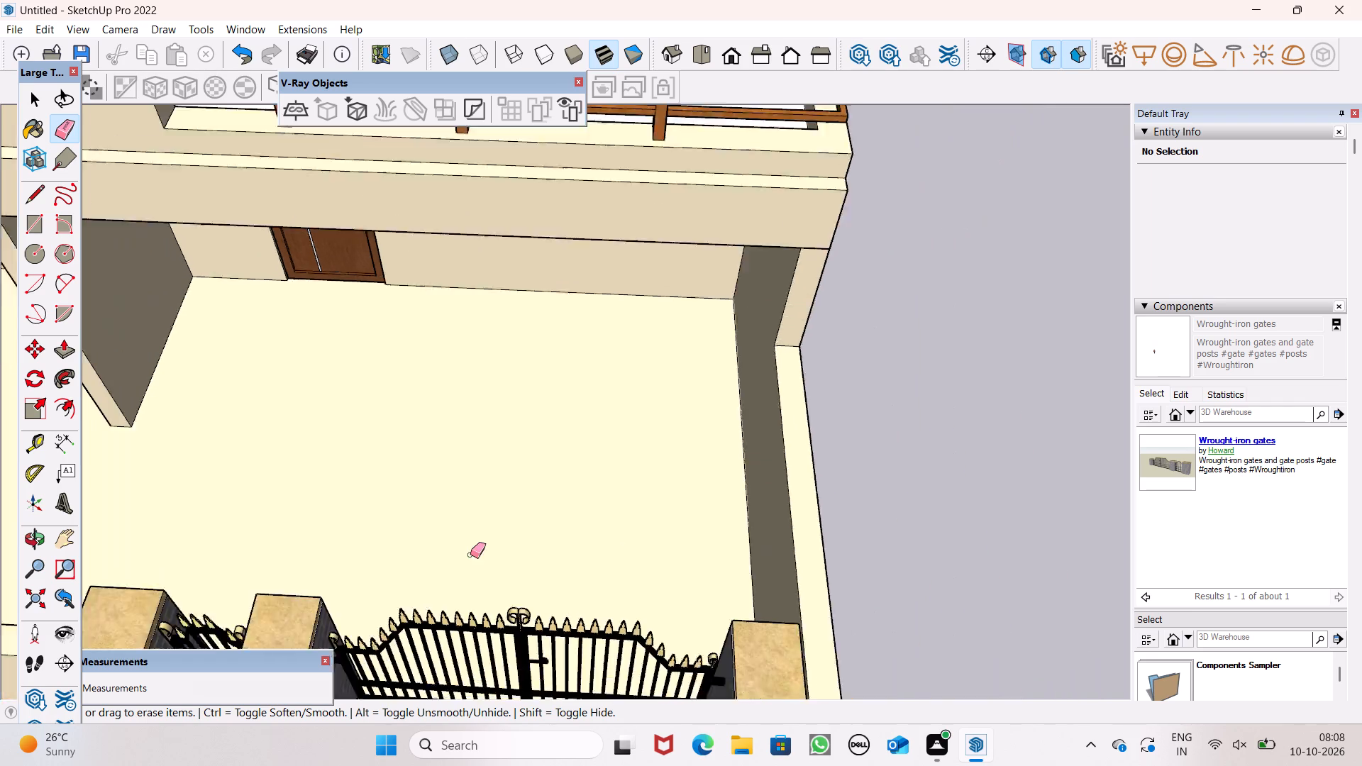
{"action": "scroll", "coordinate": [470, 555], "scroll_direction": "down", "scroll_amount": 8}
{"action": "scroll", "coordinate": [451, 360], "scroll_direction": "down", "scroll_amount": 5}
{"action": "key", "text": "space"}
Examine the assembled multi-storey building from the front and from above.
{"action": "scroll", "coordinate": [482, 384], "scroll_direction": "down", "scroll_amount": 6}
{"action": "middle_click_drag", "start_coordinate": [504, 411], "coordinate": [511, 201]}
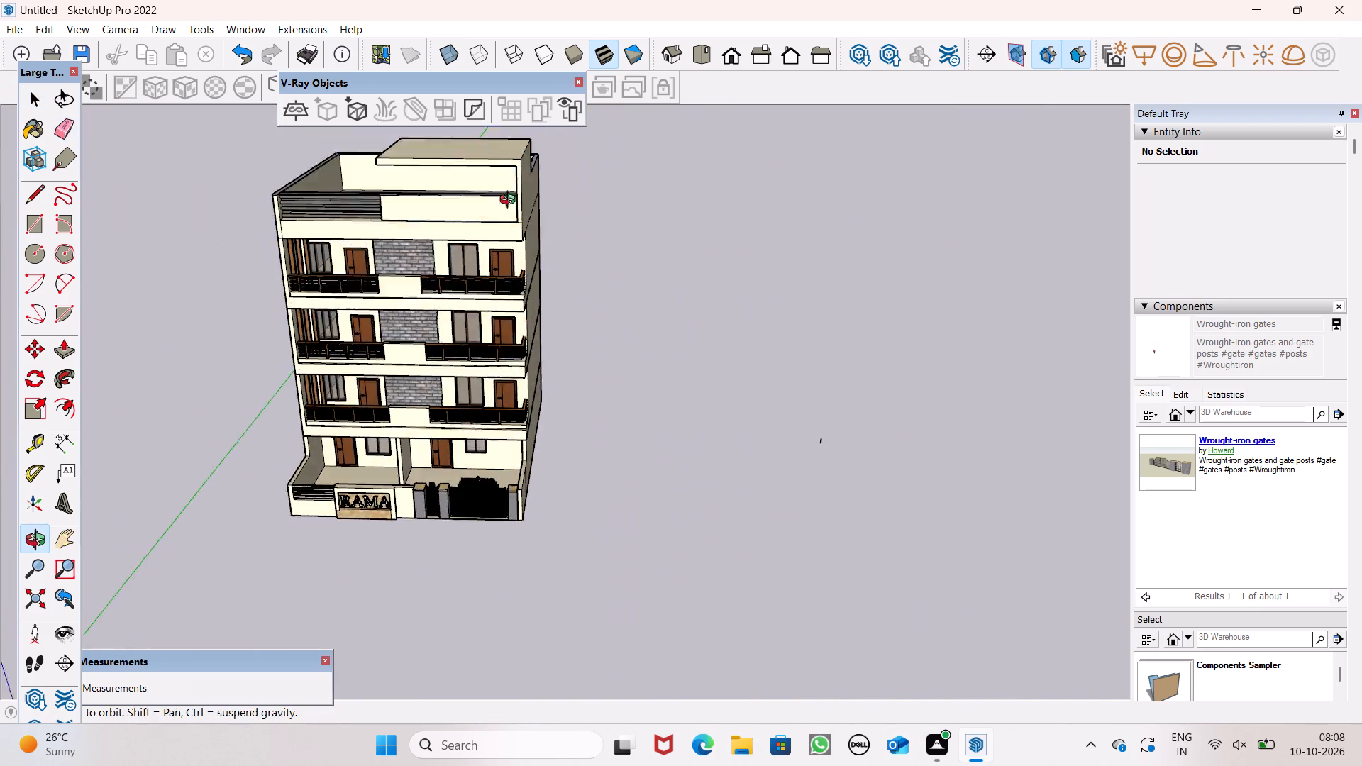
{"action": "middle_click_drag", "start_coordinate": [511, 201], "coordinate": [514, 164]}
{"action": "scroll", "coordinate": [532, 253], "scroll_direction": "down", "scroll_amount": 3}
{"action": "middle_click_drag", "start_coordinate": [573, 444], "coordinate": [613, 391]}
{"action": "scroll", "coordinate": [489, 297], "scroll_direction": "up", "scroll_amount": 3}
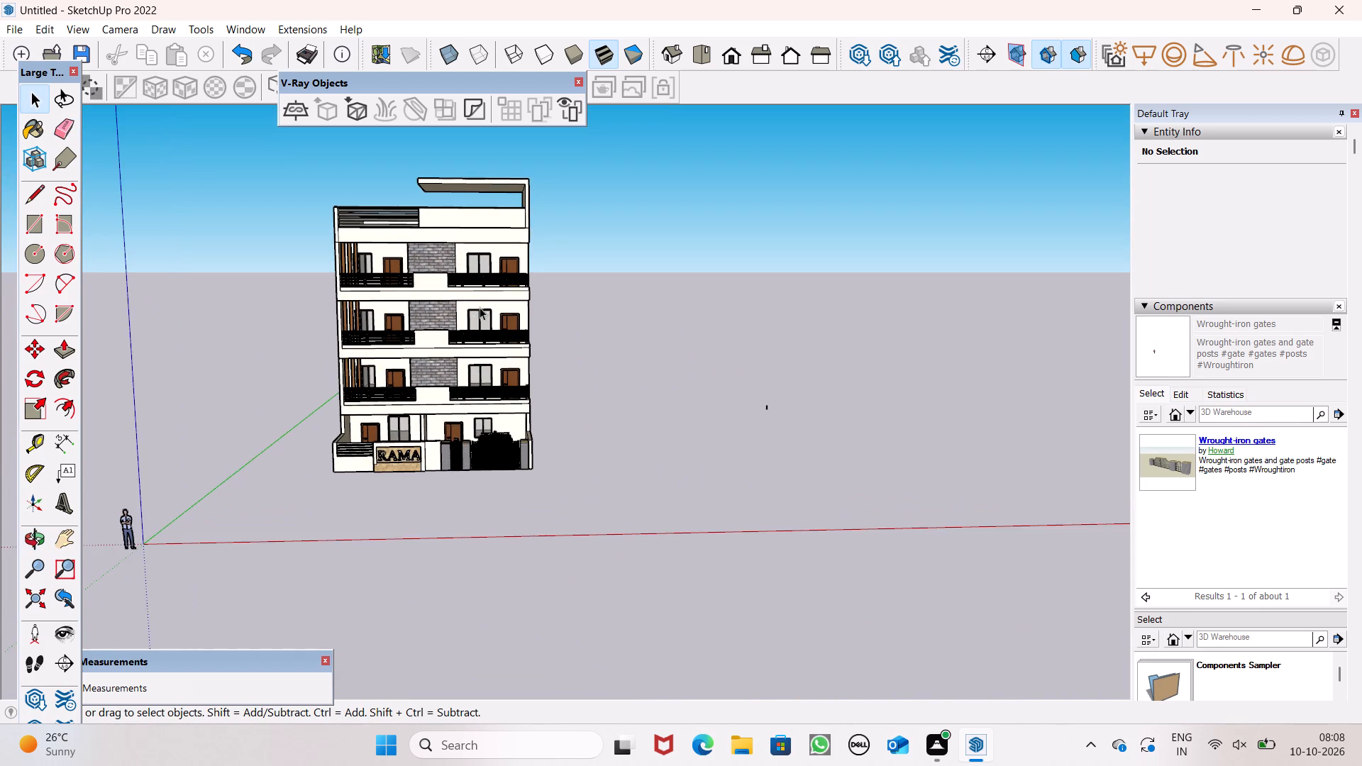
{"action": "scroll", "coordinate": [477, 309], "scroll_direction": "up", "scroll_amount": 1}
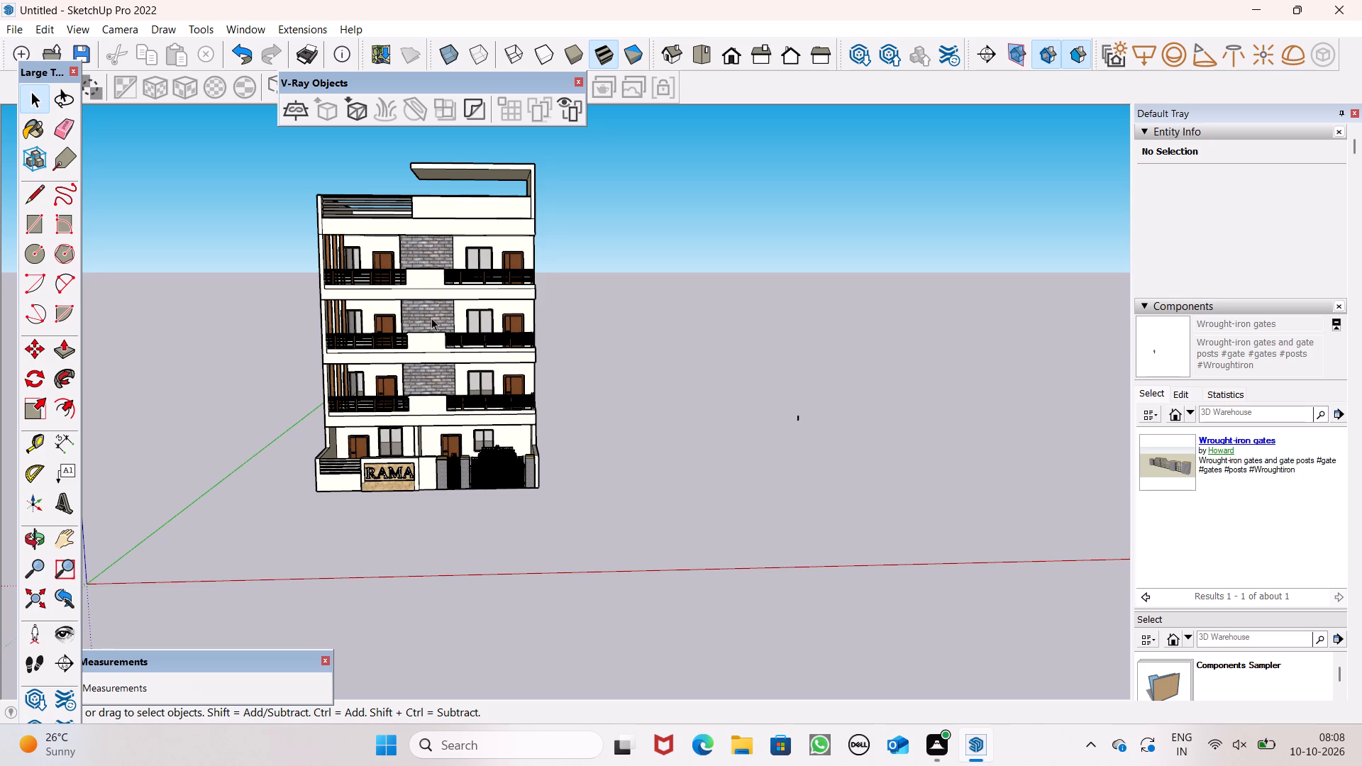
{"action": "middle_click_drag", "start_coordinate": [480, 438], "coordinate": [564, 509]}
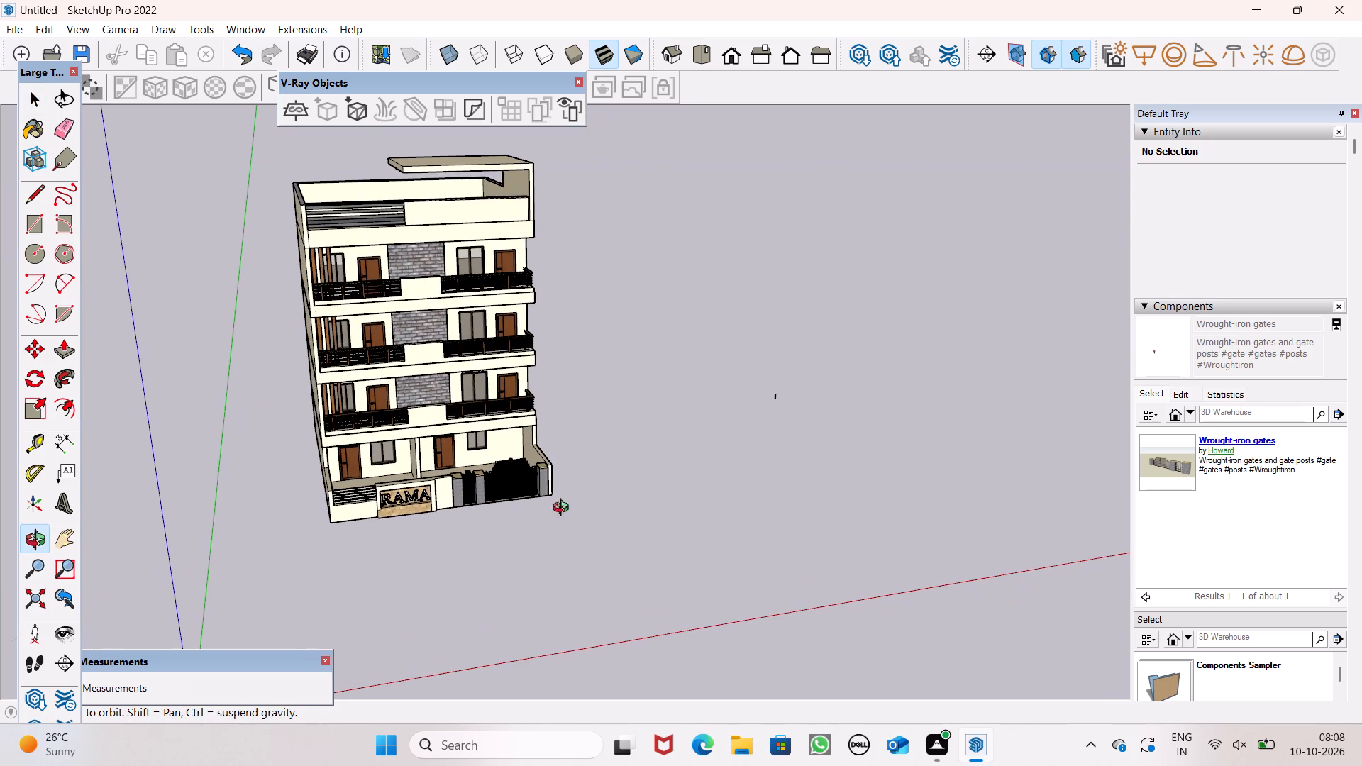
{"action": "middle_click_drag", "start_coordinate": [564, 509], "coordinate": [565, 508]}
{"action": "scroll", "coordinate": [513, 460], "scroll_direction": "up", "scroll_amount": 2}
{"action": "scroll", "coordinate": [513, 460], "scroll_direction": "down", "scroll_amount": 1}
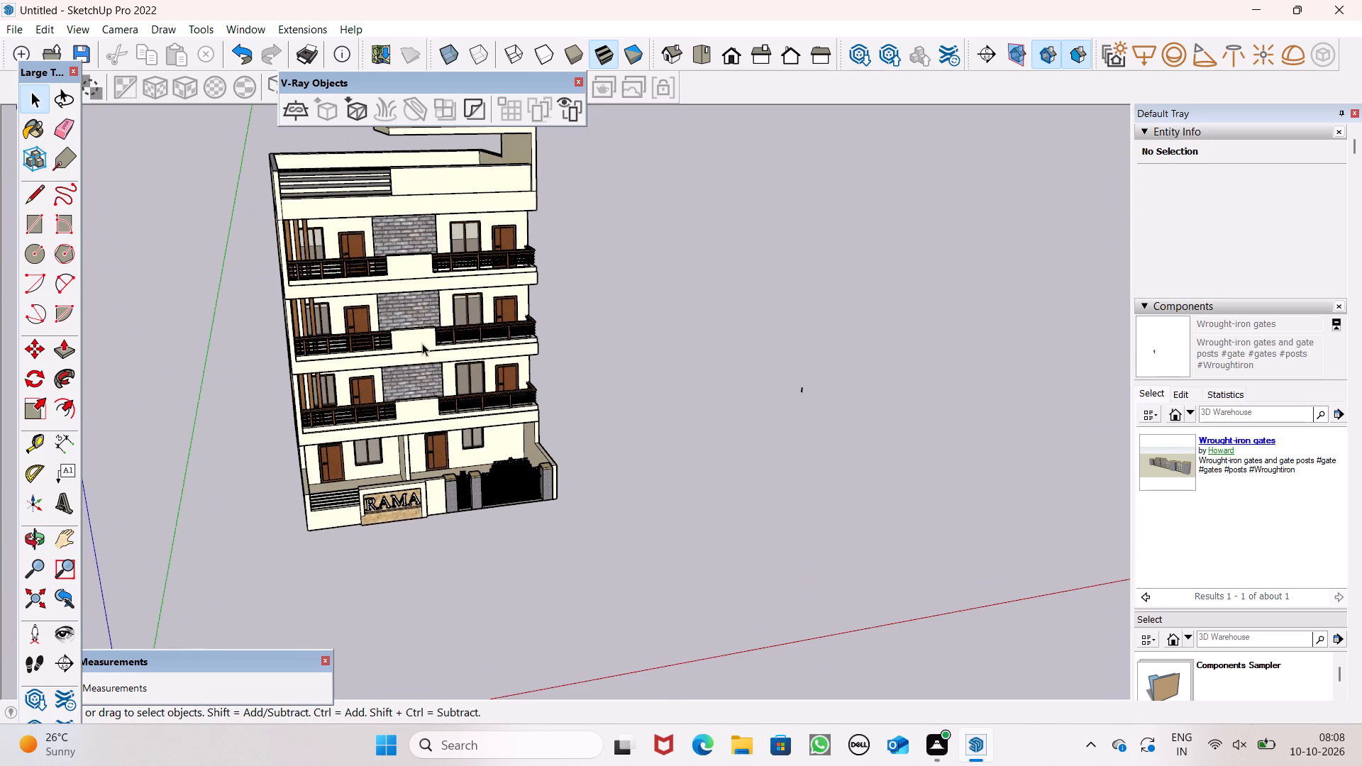
{"action": "scroll", "coordinate": [422, 343], "scroll_direction": "down", "scroll_amount": 2}
{"action": "scroll", "coordinate": [407, 289], "scroll_direction": "up", "scroll_amount": 2}
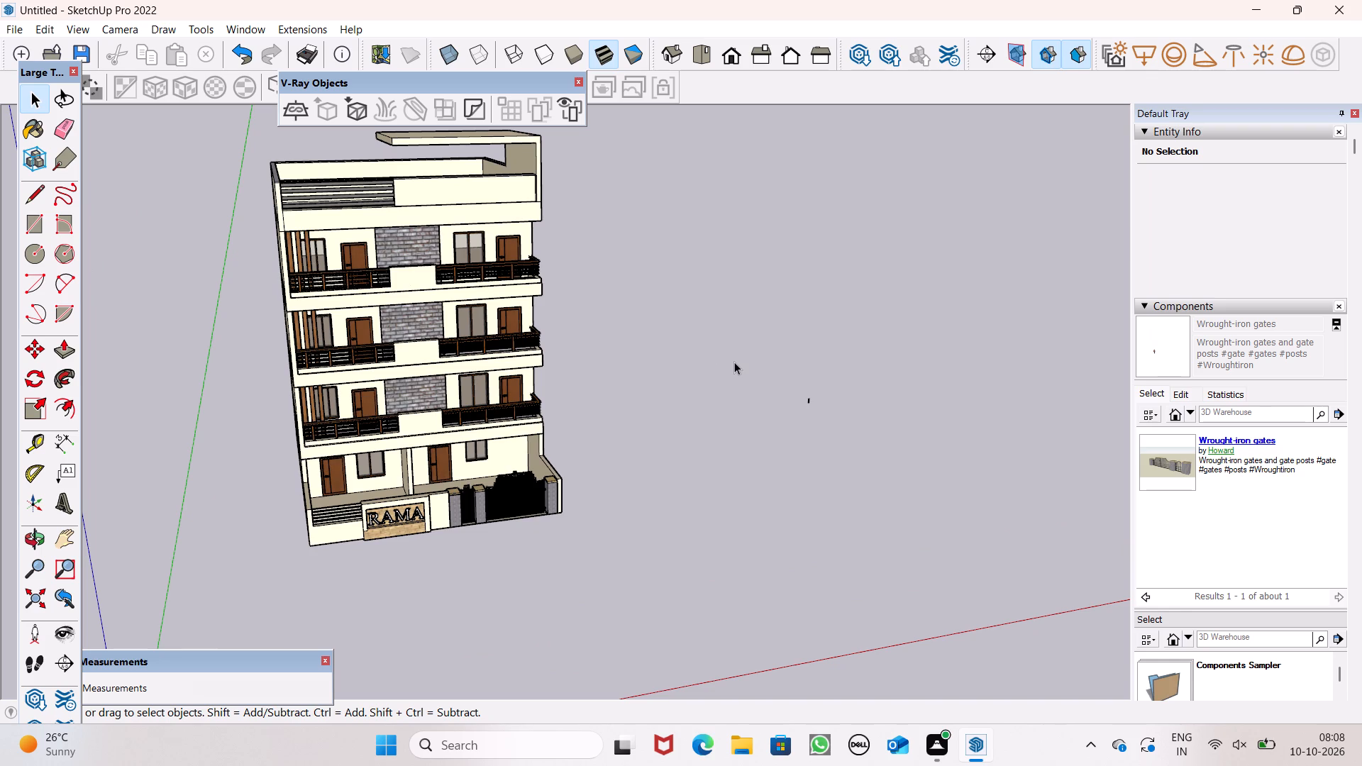
Save the model in the Documents folder as 4 STAIR RESIDENCE.
{"action": "key", "text": "ctrl+s"}
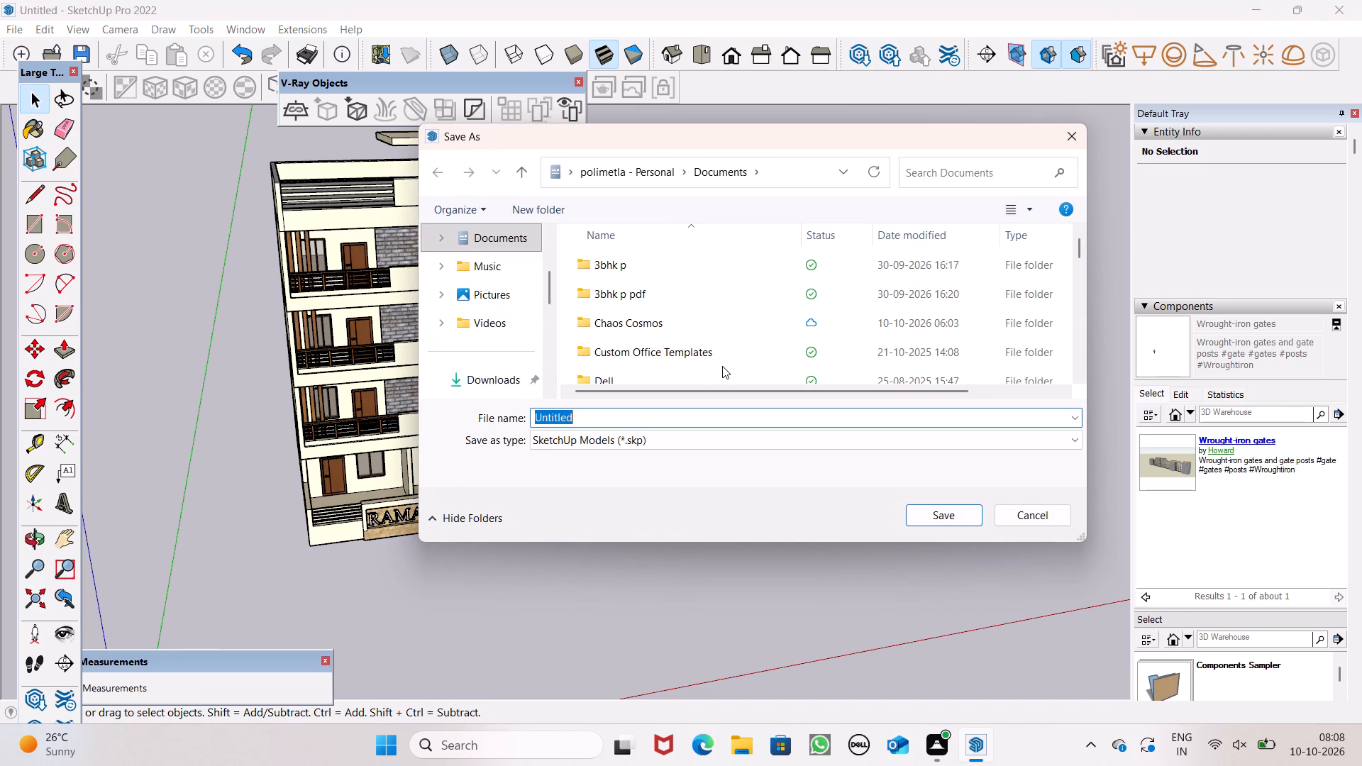
{"action": "key", "text": "BackSpace"}
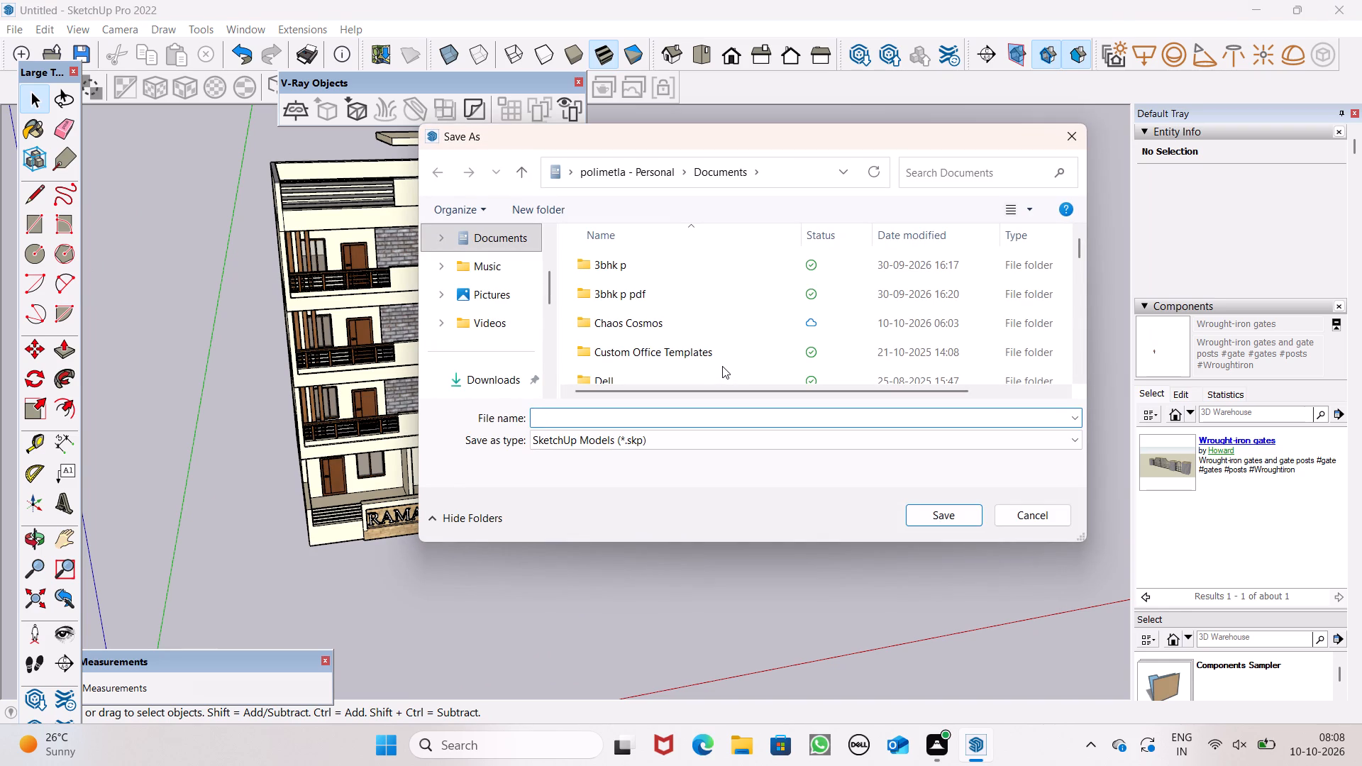
{"action": "type", "text": "4 STAIR"}
{"action": "key", "text": "space"}
{"action": "type", "text": "RESIDENCE"}
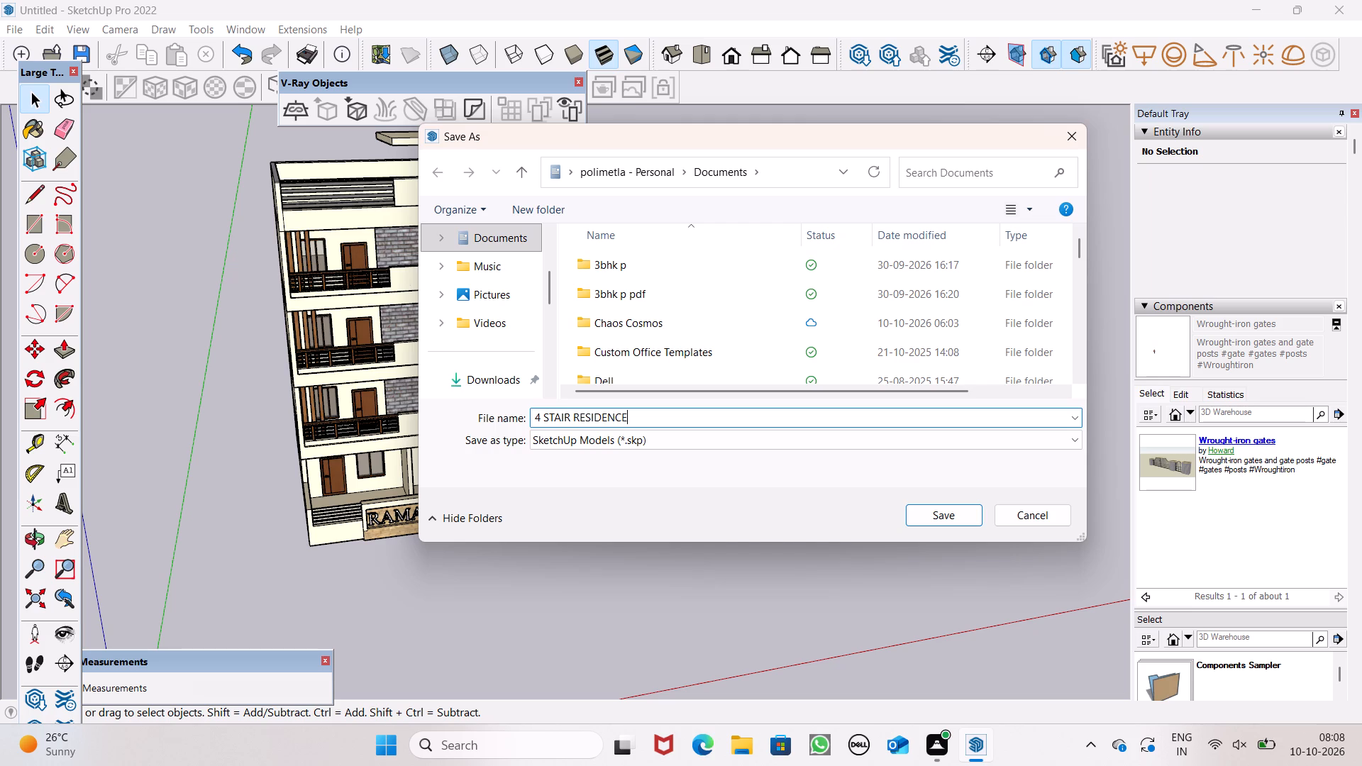
{"action": "key", "text": "Return"}
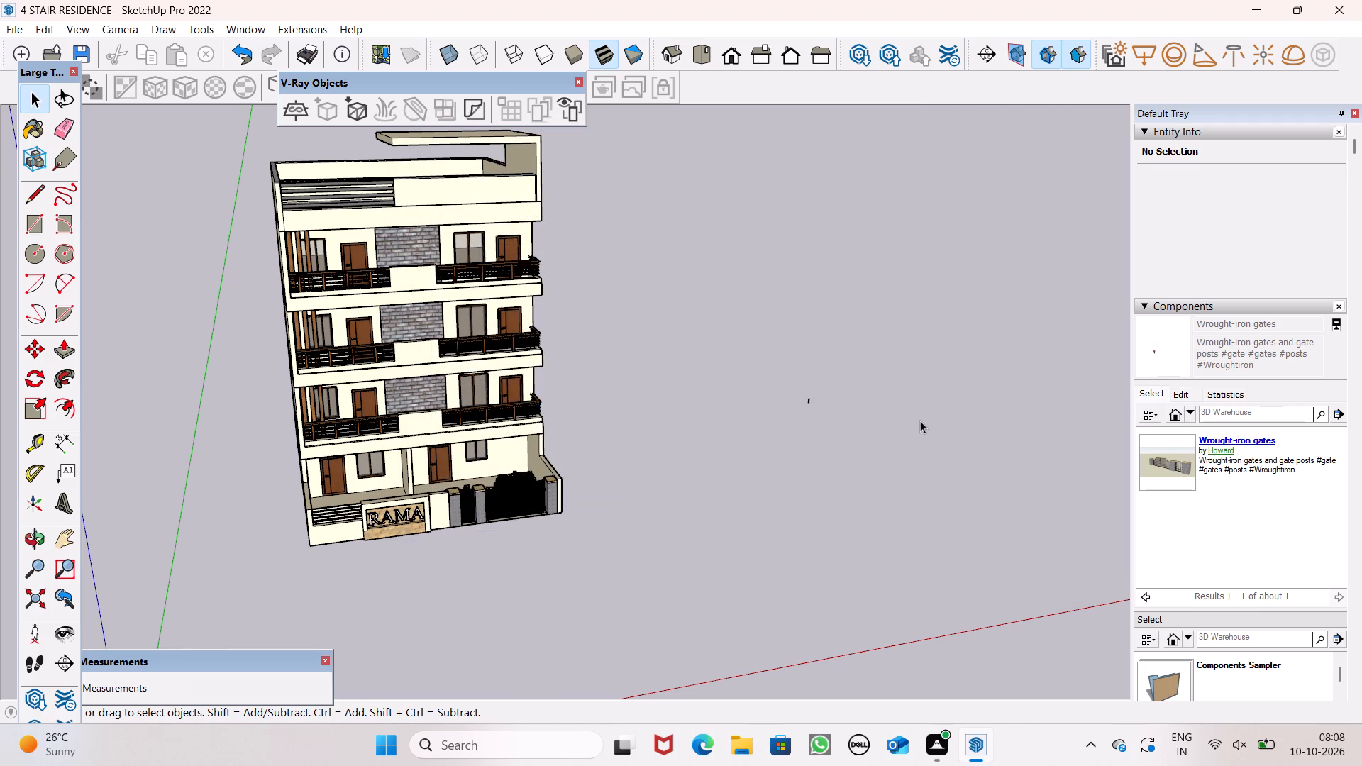
Export the current view of the building as a JPEG 2D graphic named 4 STAIR RESIDENCE in Documents.
{"action": "scroll", "coordinate": [918, 421], "scroll_direction": "down", "scroll_amount": 1}
{"action": "left_click", "coordinate": [26, 28]}
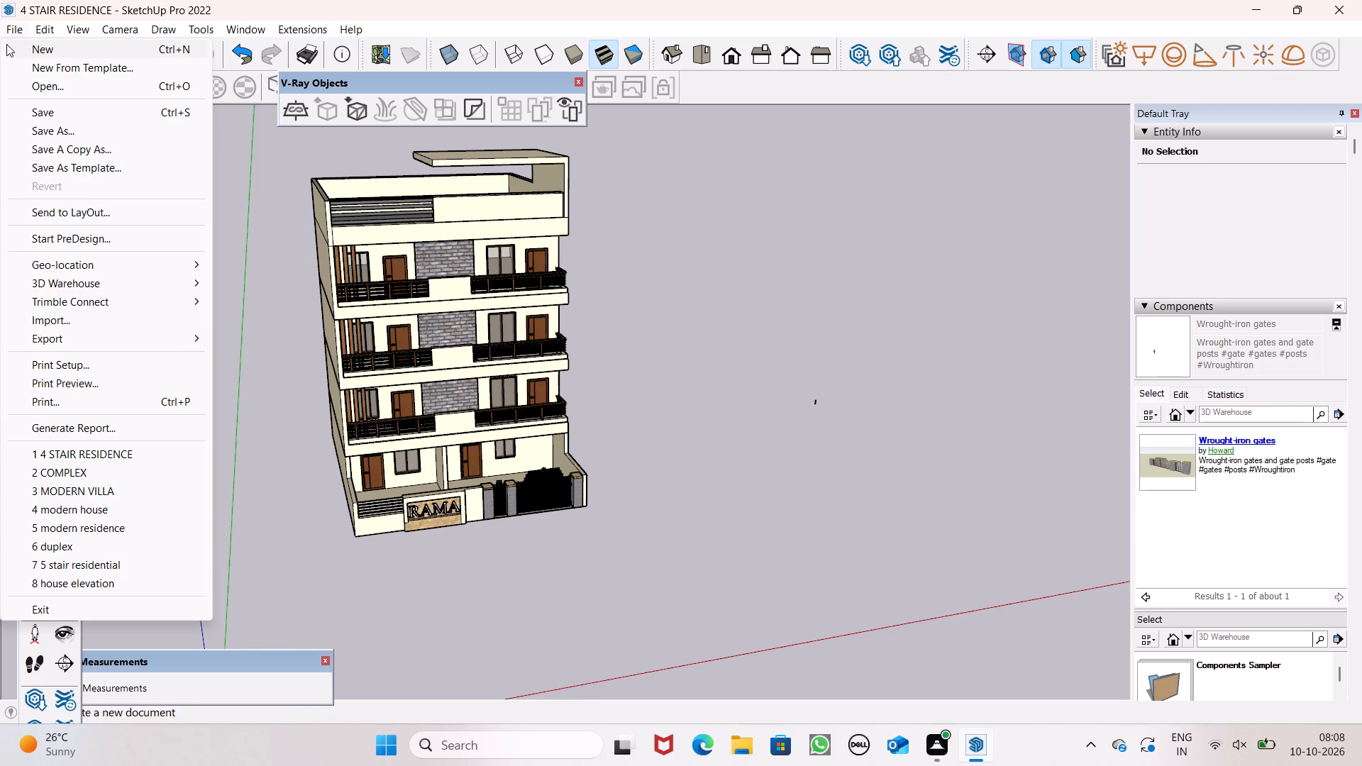
{"action": "left_click", "coordinate": [55, 331]}
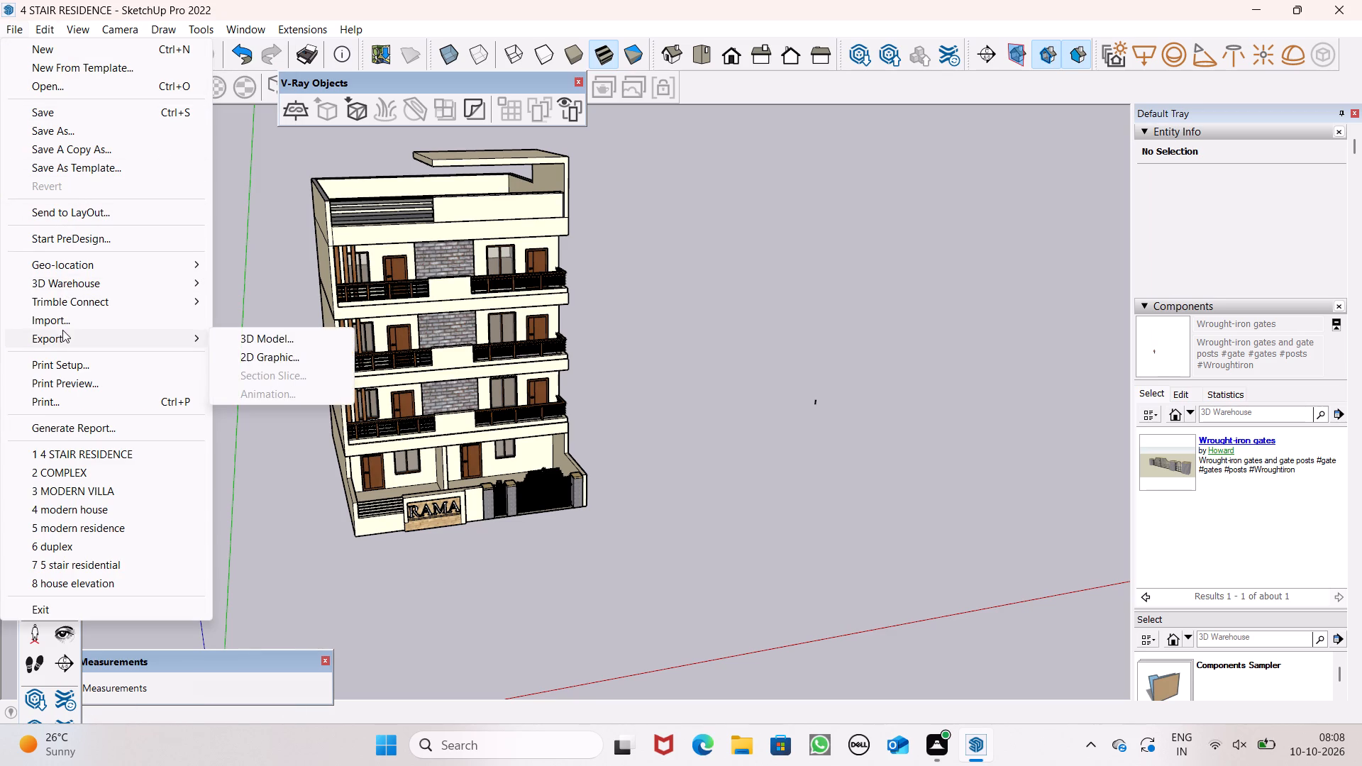
{"action": "left_click", "coordinate": [260, 364]}
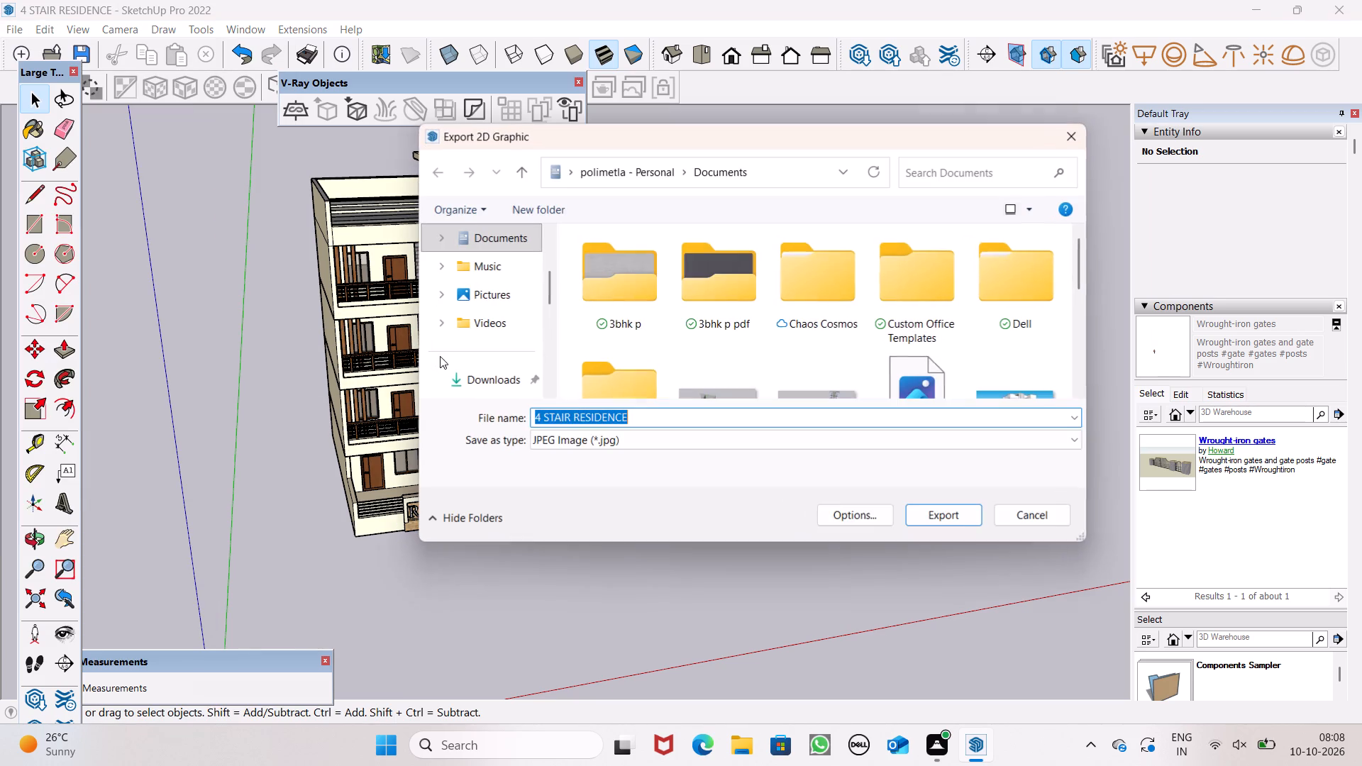
{"action": "left_click", "coordinate": [924, 515]}
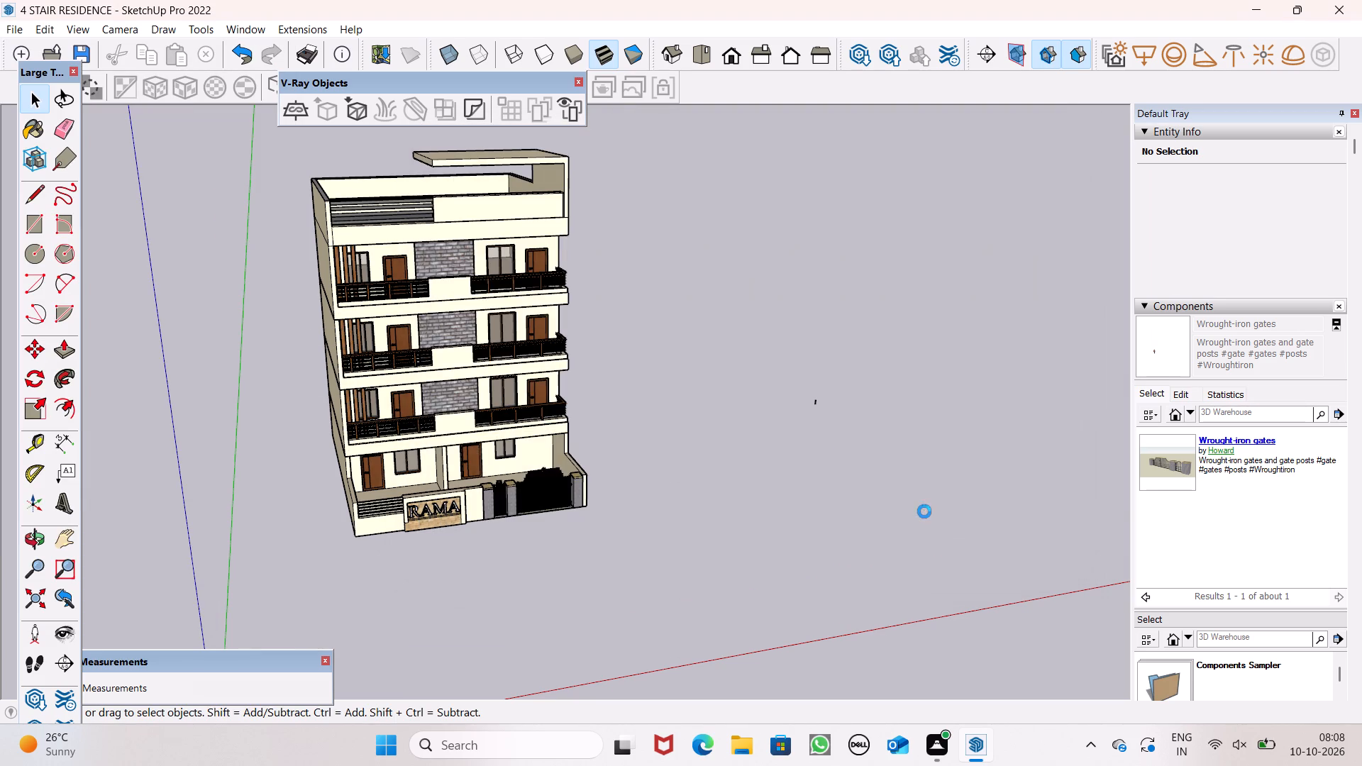